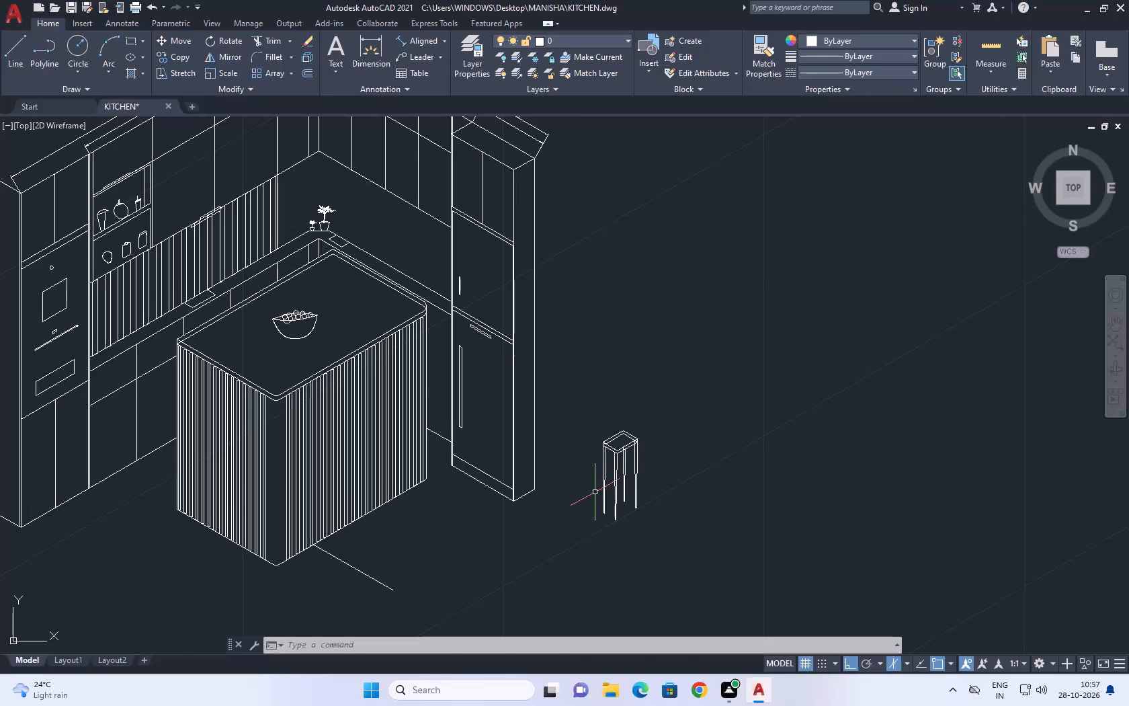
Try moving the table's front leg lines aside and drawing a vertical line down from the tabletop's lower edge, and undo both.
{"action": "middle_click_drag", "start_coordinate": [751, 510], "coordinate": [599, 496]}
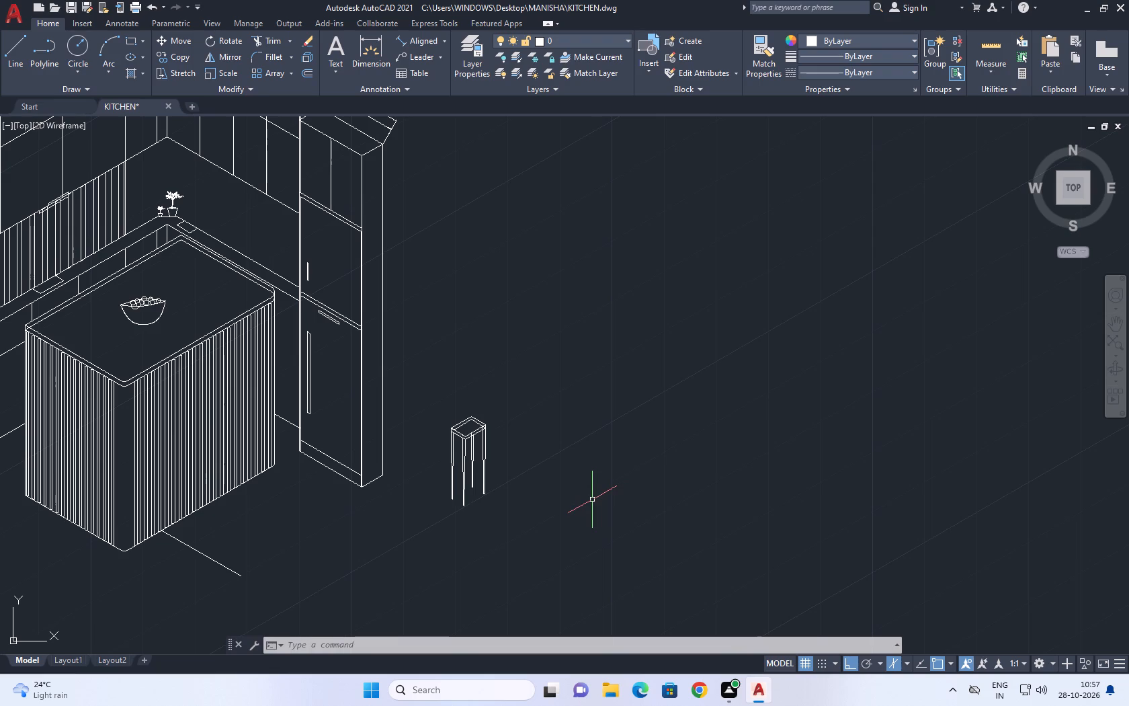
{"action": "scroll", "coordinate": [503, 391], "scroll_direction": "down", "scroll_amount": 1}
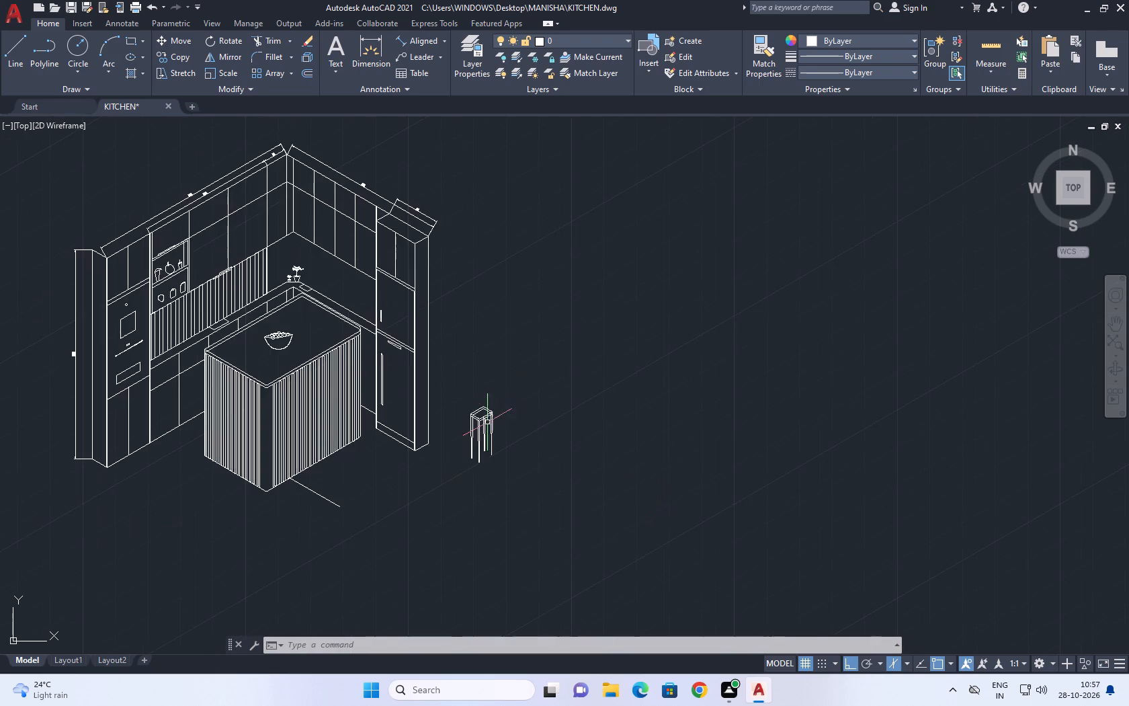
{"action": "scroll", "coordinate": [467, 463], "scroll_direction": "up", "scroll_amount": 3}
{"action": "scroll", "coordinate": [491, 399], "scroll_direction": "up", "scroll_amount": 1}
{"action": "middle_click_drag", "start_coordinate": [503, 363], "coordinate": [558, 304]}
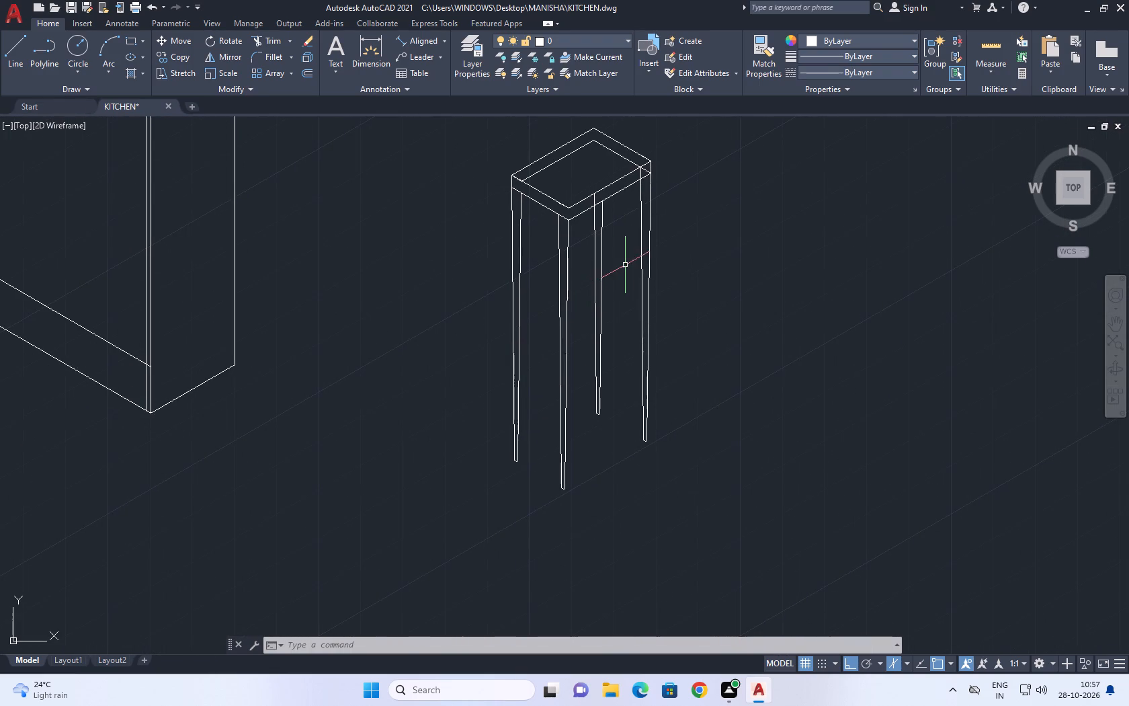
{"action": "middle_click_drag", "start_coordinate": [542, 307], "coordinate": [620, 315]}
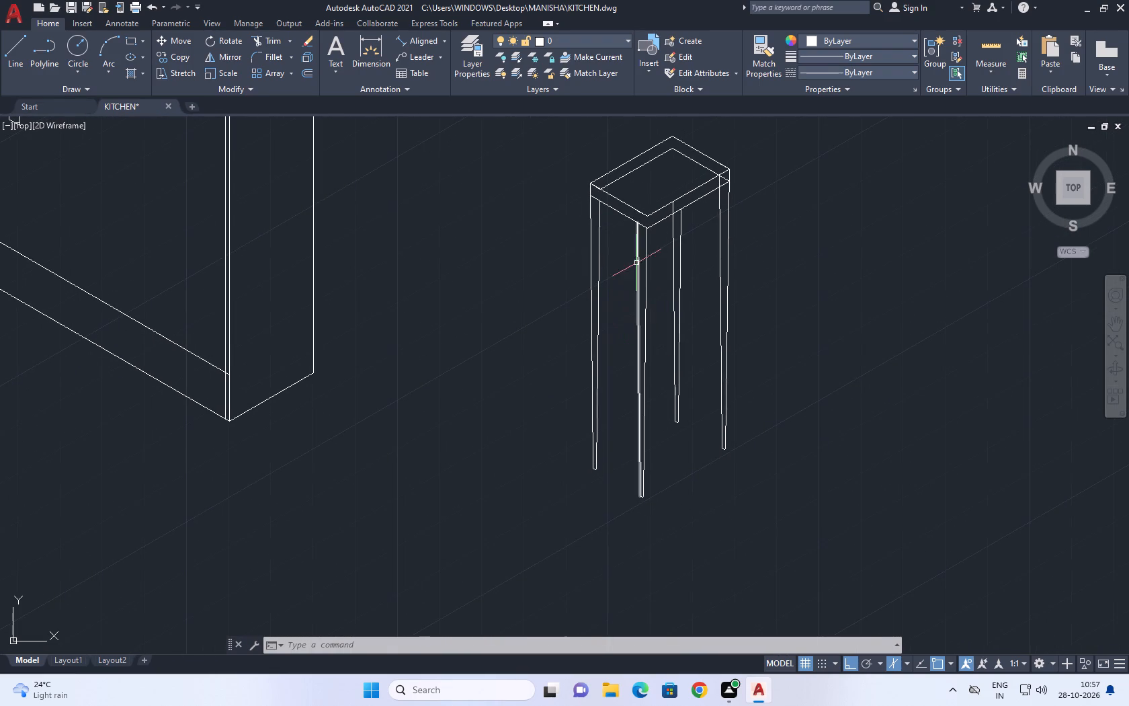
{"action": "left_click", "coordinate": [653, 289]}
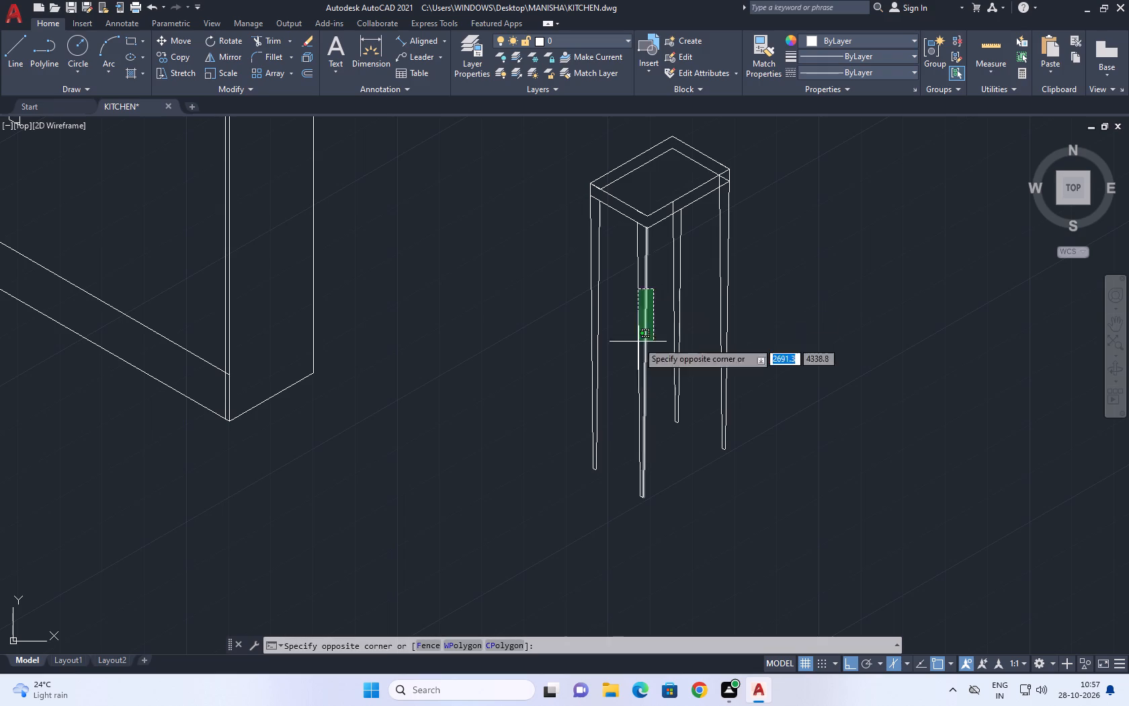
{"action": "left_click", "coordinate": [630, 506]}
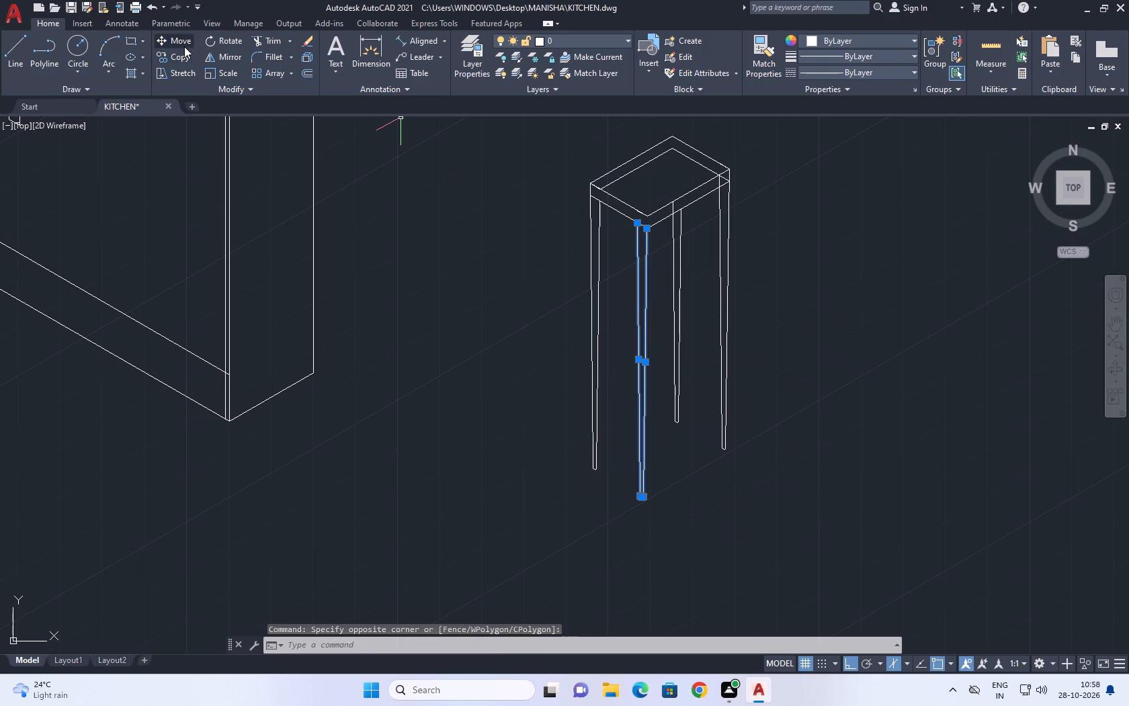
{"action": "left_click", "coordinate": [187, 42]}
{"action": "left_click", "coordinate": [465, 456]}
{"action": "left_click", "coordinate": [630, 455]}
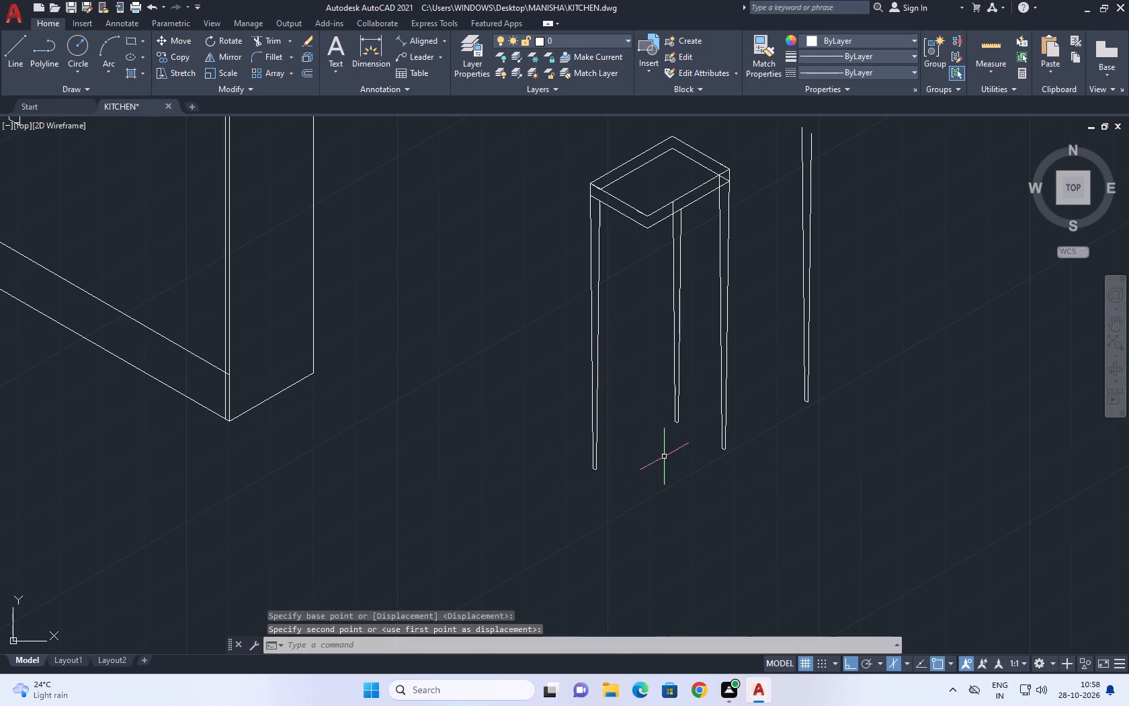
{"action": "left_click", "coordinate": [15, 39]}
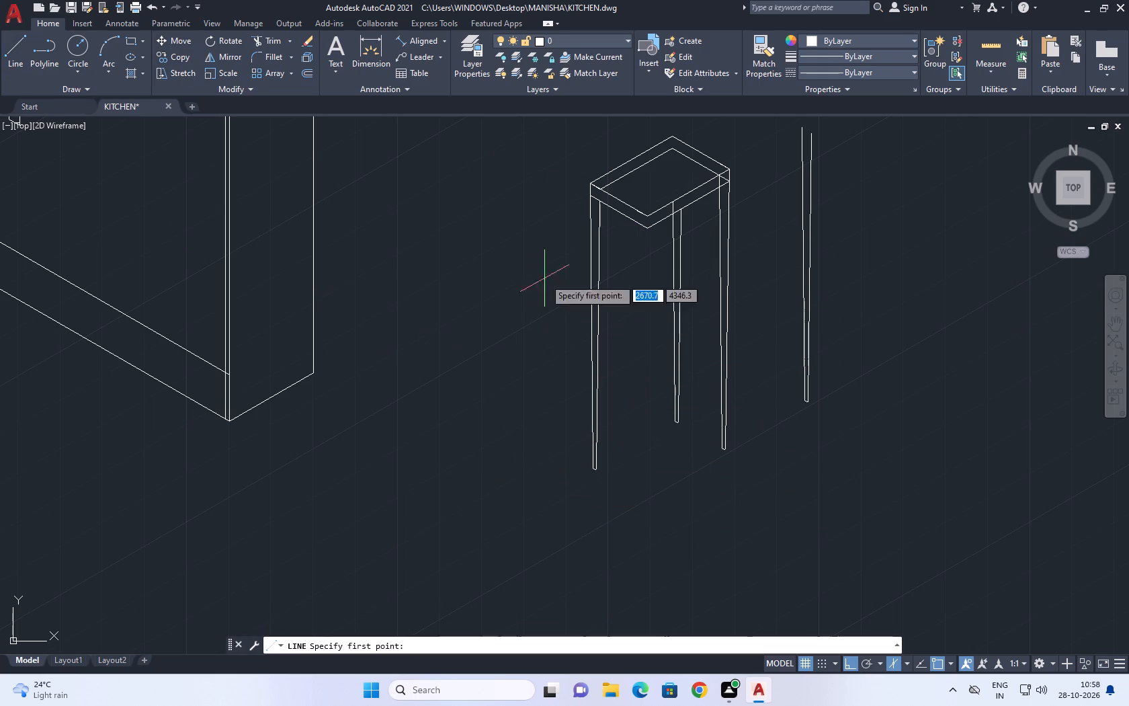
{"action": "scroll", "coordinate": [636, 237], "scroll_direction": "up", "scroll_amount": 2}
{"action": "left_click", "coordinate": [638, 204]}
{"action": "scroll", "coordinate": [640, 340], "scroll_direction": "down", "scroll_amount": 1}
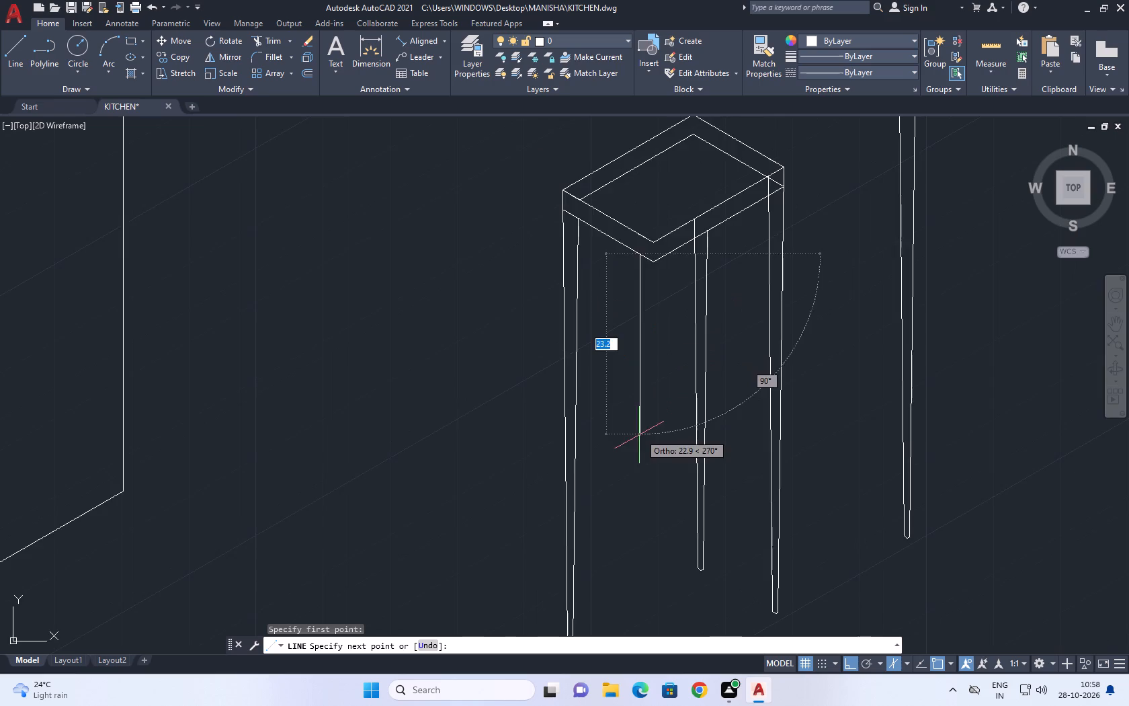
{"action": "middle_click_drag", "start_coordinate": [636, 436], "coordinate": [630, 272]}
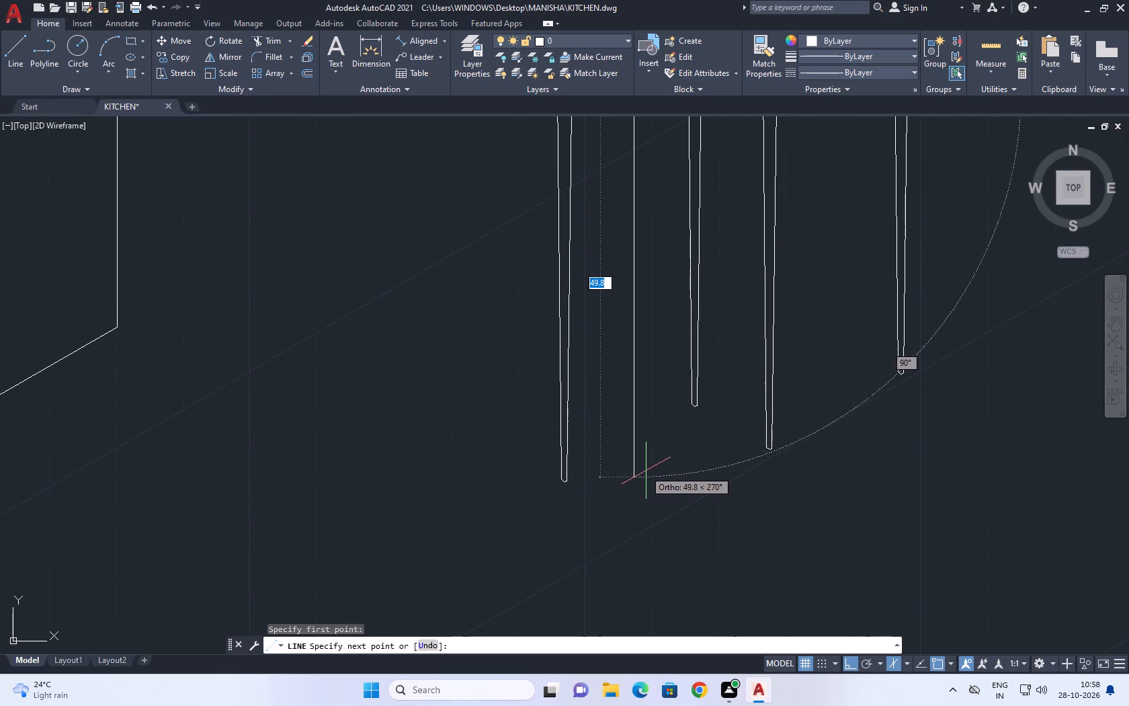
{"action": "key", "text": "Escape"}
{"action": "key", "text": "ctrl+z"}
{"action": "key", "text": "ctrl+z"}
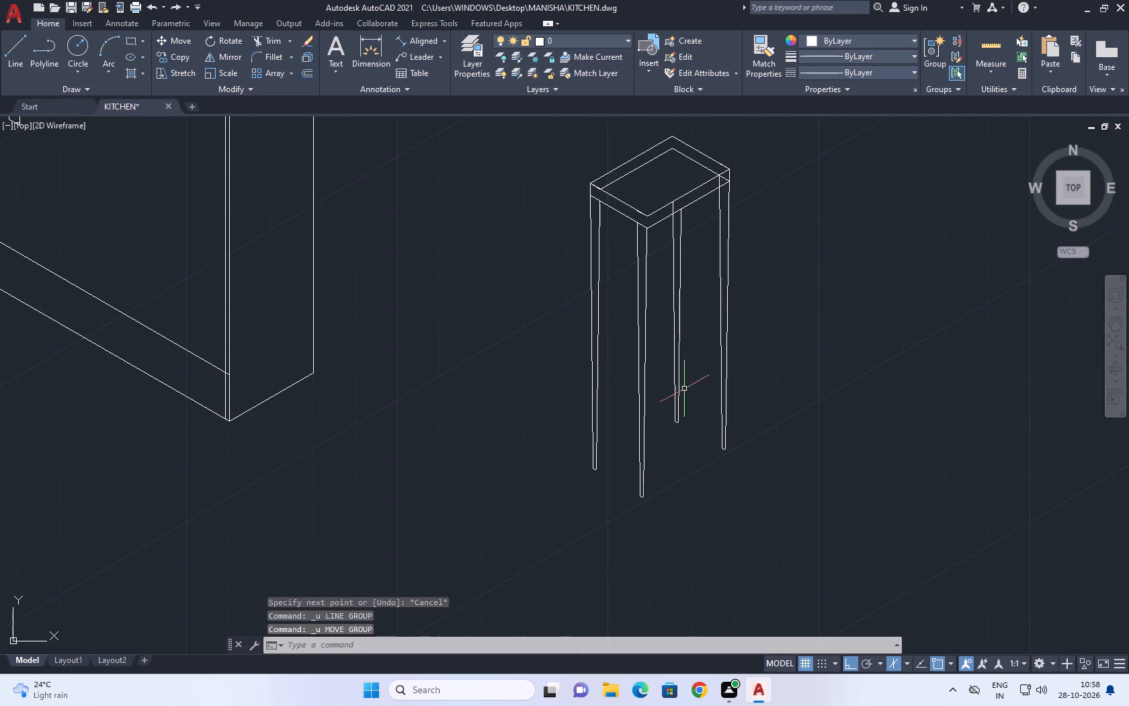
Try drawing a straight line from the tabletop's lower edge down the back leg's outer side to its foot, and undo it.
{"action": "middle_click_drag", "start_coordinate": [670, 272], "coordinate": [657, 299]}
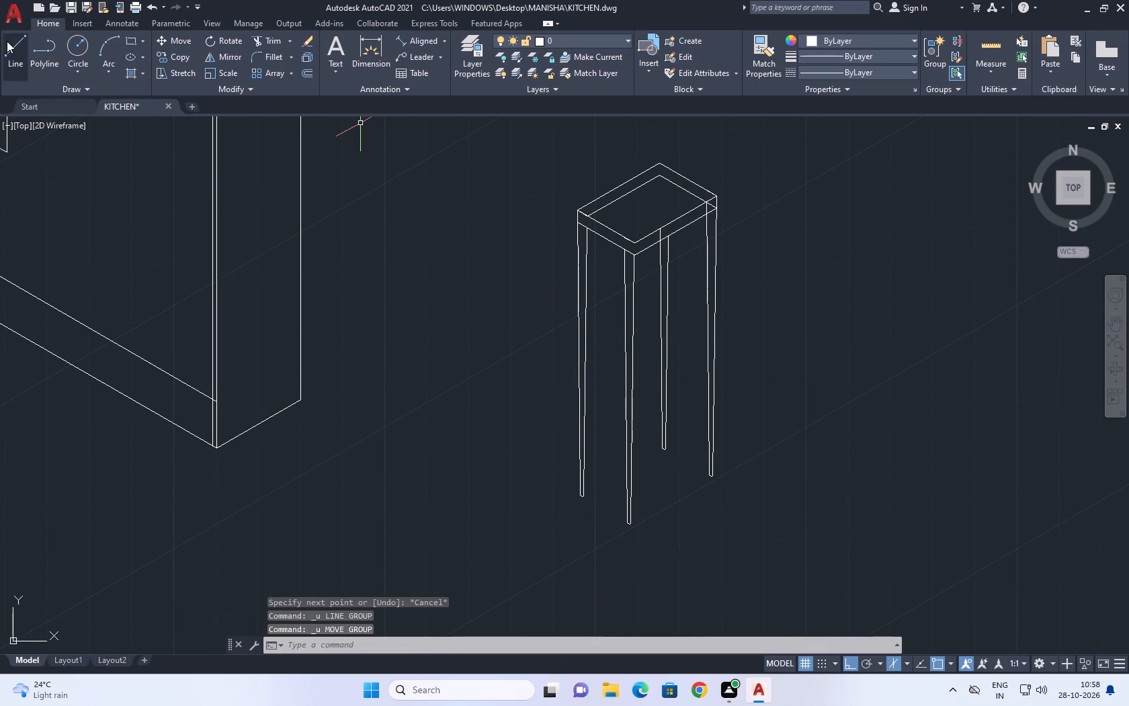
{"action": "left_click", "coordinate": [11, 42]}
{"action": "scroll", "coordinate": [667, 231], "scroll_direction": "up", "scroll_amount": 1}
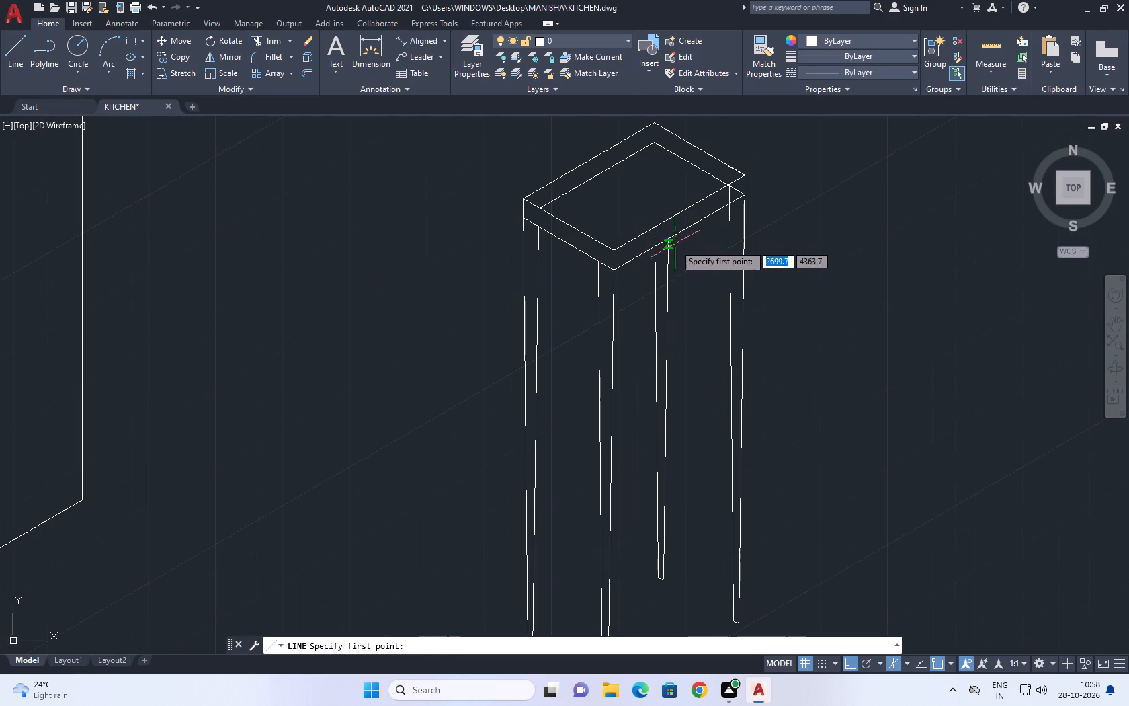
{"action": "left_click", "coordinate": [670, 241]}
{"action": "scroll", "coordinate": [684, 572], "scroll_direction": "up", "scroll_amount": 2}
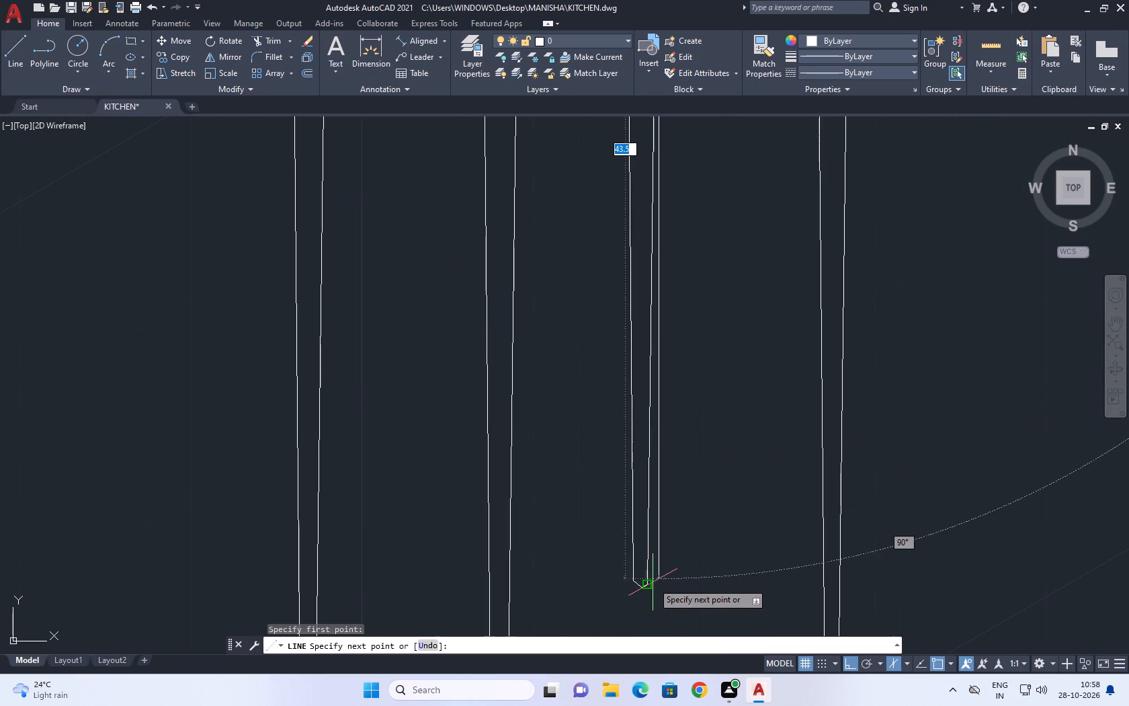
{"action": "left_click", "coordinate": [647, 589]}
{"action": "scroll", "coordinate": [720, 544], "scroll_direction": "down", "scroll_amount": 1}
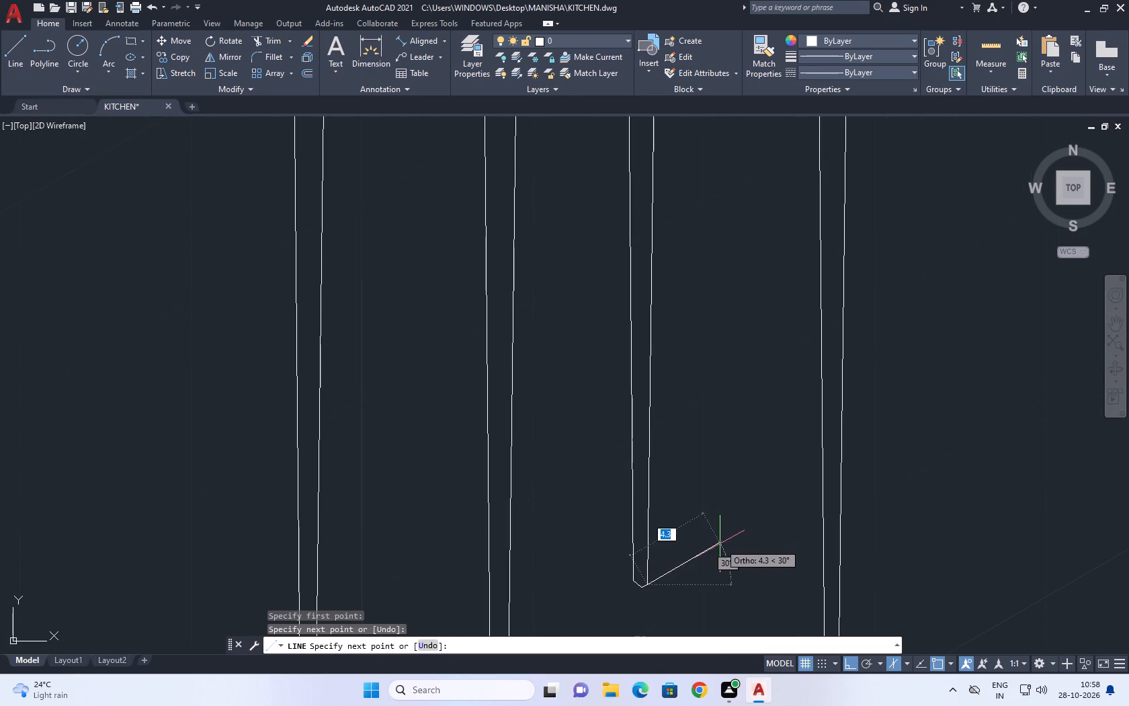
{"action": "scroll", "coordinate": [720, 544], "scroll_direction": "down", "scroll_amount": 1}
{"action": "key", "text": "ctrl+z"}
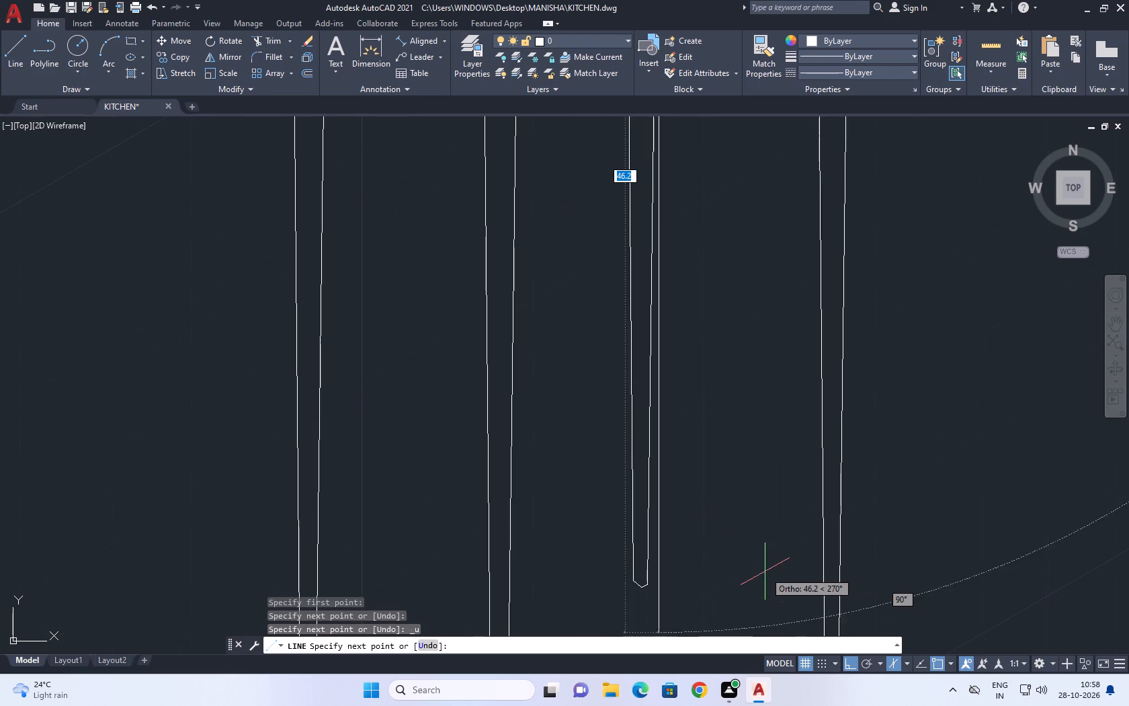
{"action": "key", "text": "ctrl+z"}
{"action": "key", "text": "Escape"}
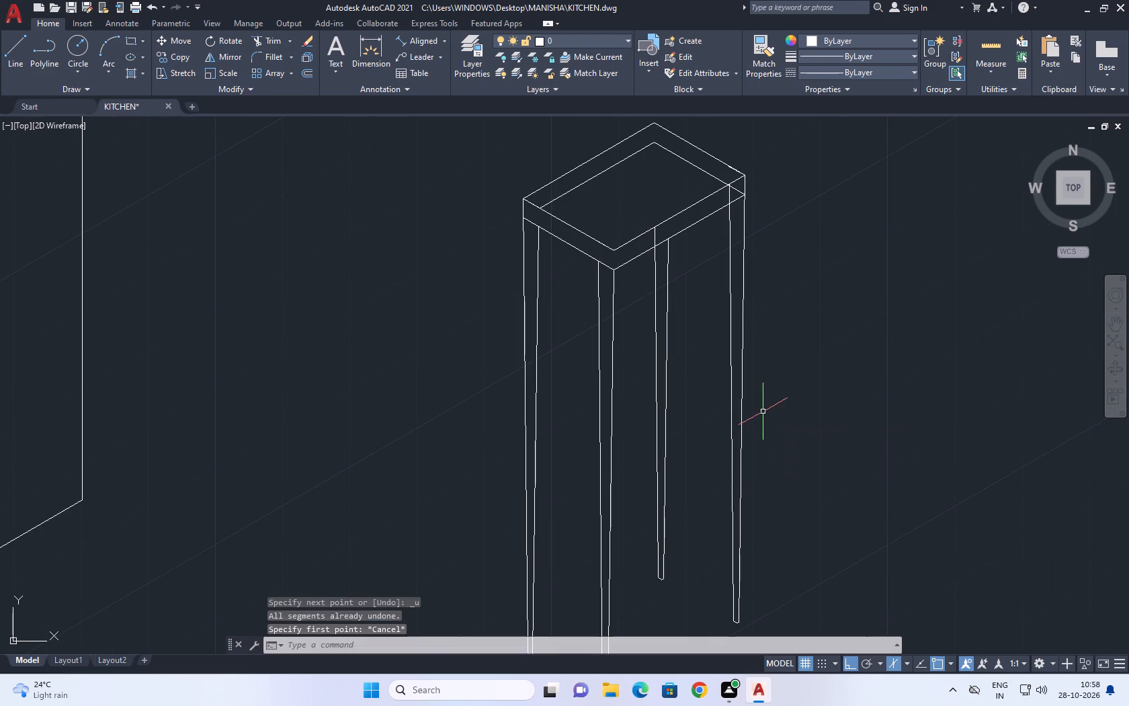
Trim the short edge piece at the tabletop corner nearest the fridge cabinet and the back leg line crossing the thickness band.
{"action": "middle_click_drag", "start_coordinate": [776, 404], "coordinate": [703, 427]}
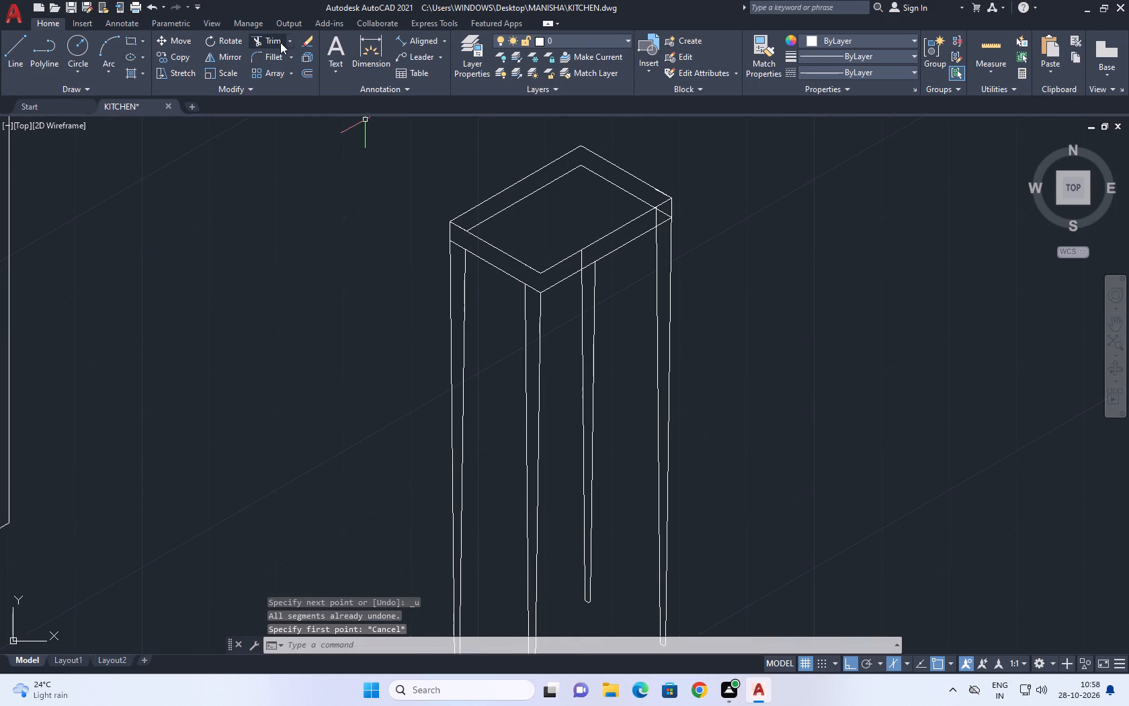
{"action": "left_click", "coordinate": [274, 40]}
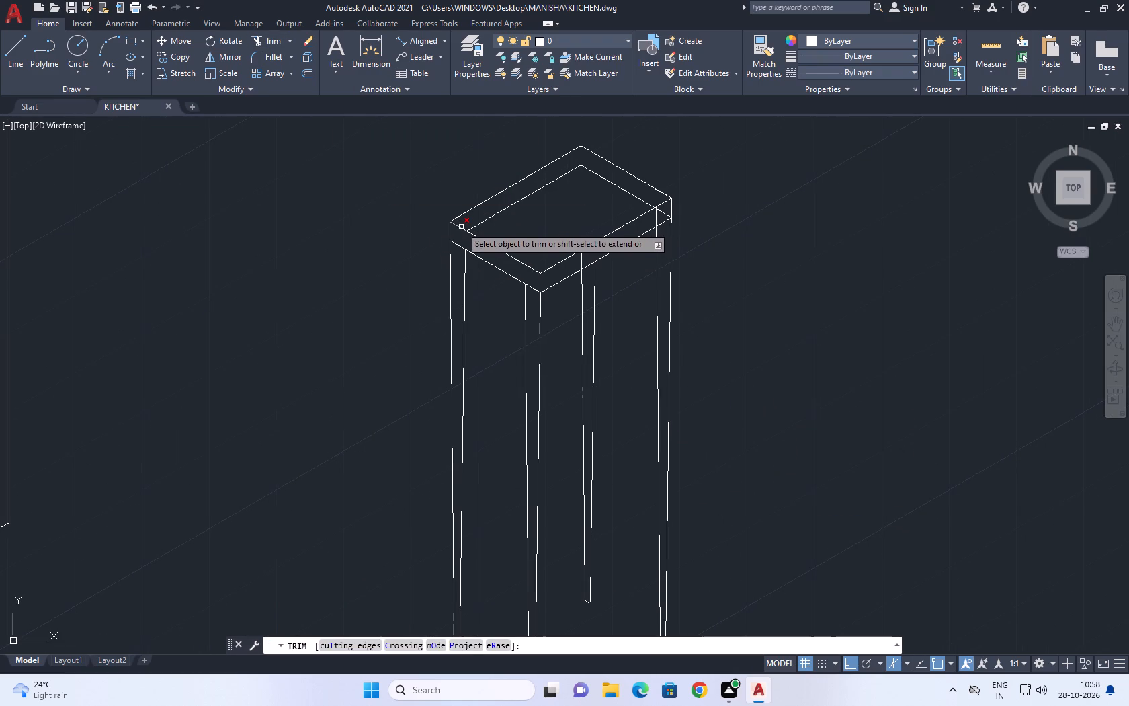
{"action": "left_click", "coordinate": [460, 229]}
{"action": "left_click", "coordinate": [462, 226]}
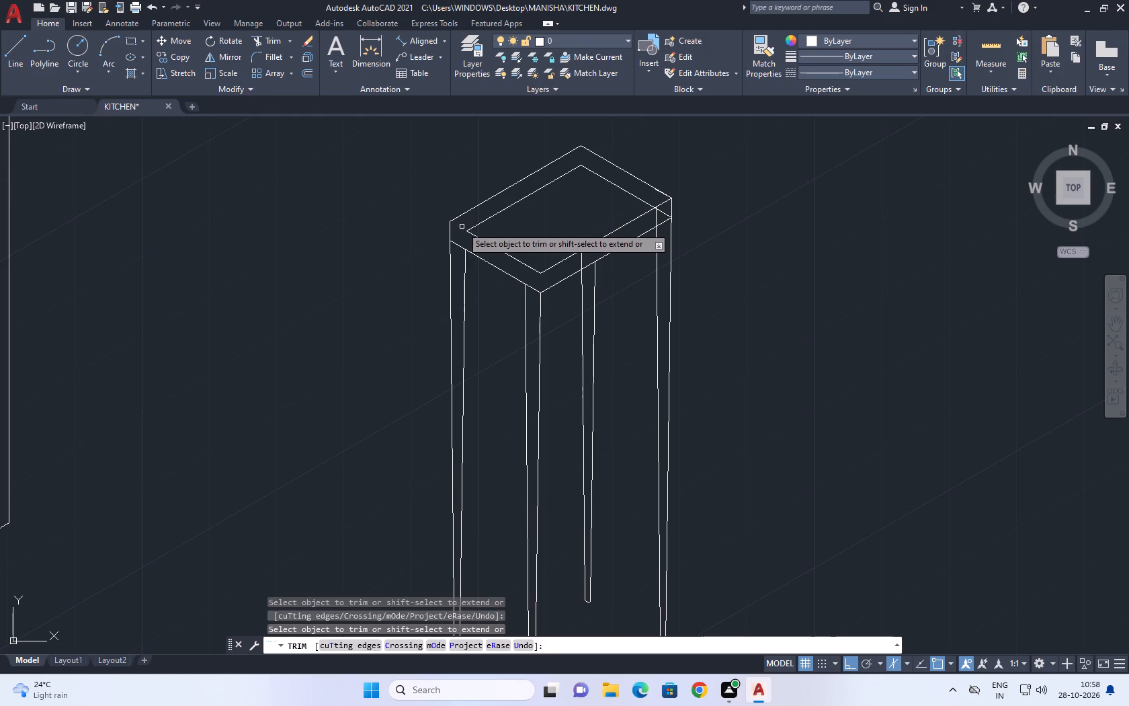
{"action": "left_click", "coordinate": [581, 260]}
At the tabletop corner farthest from the fridge cabinet, trim the leg line and hidden edge inside the thickness band, including leftover stubs.
{"action": "scroll", "coordinate": [672, 210], "scroll_direction": "up", "scroll_amount": 1}
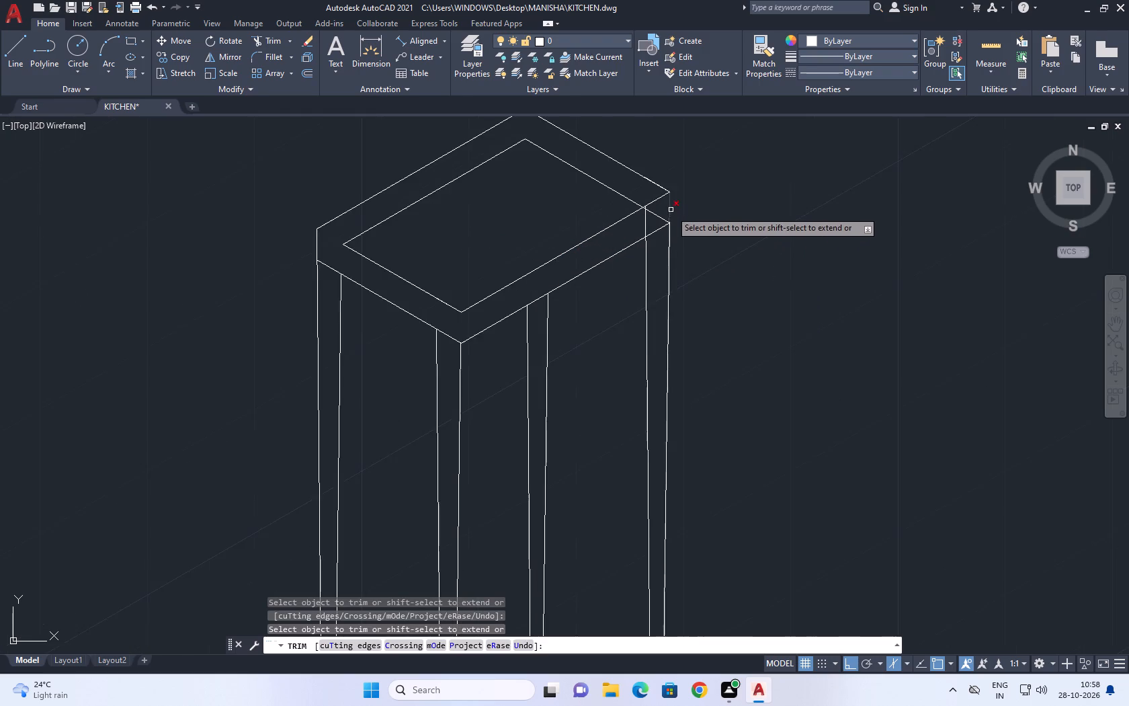
{"action": "scroll", "coordinate": [666, 215], "scroll_direction": "up", "scroll_amount": 1}
{"action": "left_click", "coordinate": [662, 214]}
{"action": "left_click", "coordinate": [624, 232]}
{"action": "scroll", "coordinate": [634, 210], "scroll_direction": "up", "scroll_amount": 2}
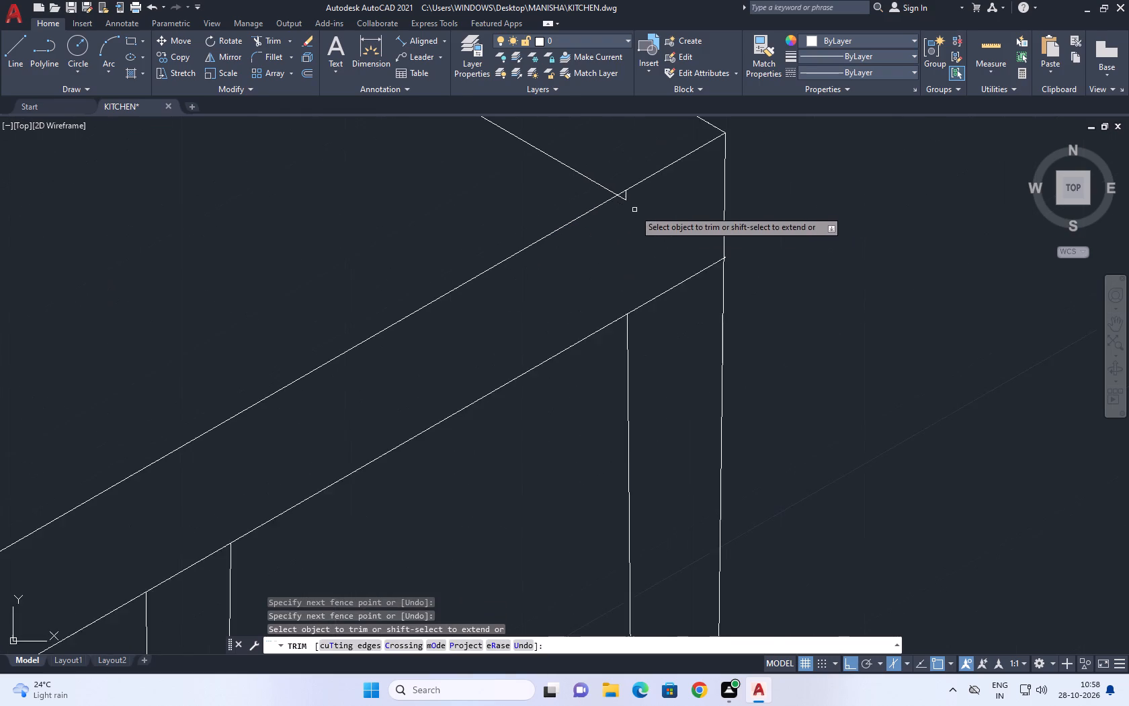
{"action": "scroll", "coordinate": [631, 190], "scroll_direction": "up", "scroll_amount": 4}
{"action": "left_click", "coordinate": [629, 206]}
{"action": "left_click", "coordinate": [583, 247]}
{"action": "right_click_drag", "start_coordinate": [634, 245], "coordinate": [635, 255]}
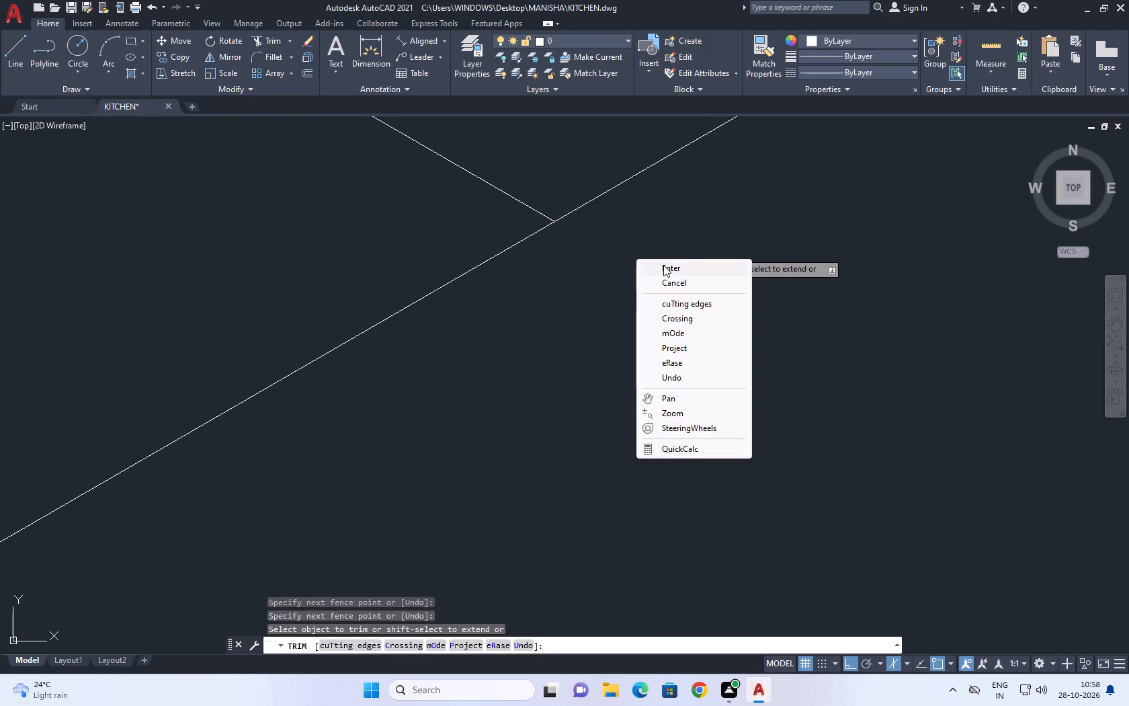
{"action": "left_click", "coordinate": [669, 278]}
Draw a line closing the gap in the tabletop's upper edge at the corner nearest the fridge cabinet.
{"action": "scroll", "coordinate": [727, 293], "scroll_direction": "down", "scroll_amount": 7}
{"action": "middle_click_drag", "start_coordinate": [530, 272], "coordinate": [702, 309]}
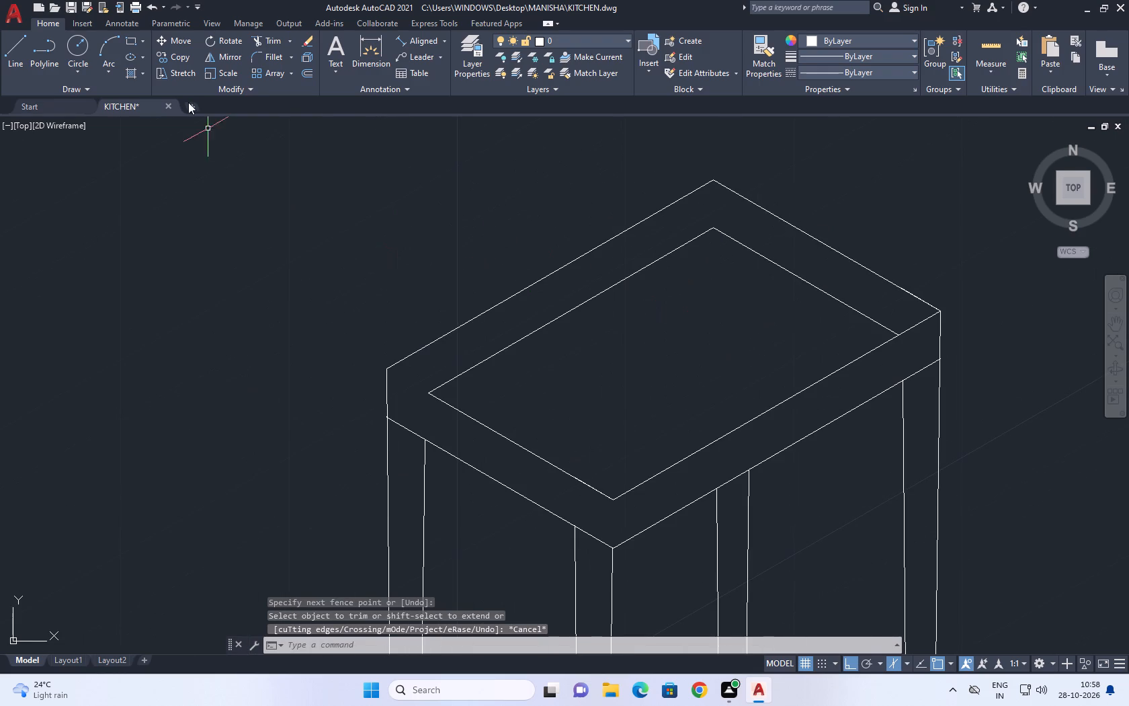
{"action": "left_click", "coordinate": [12, 42]}
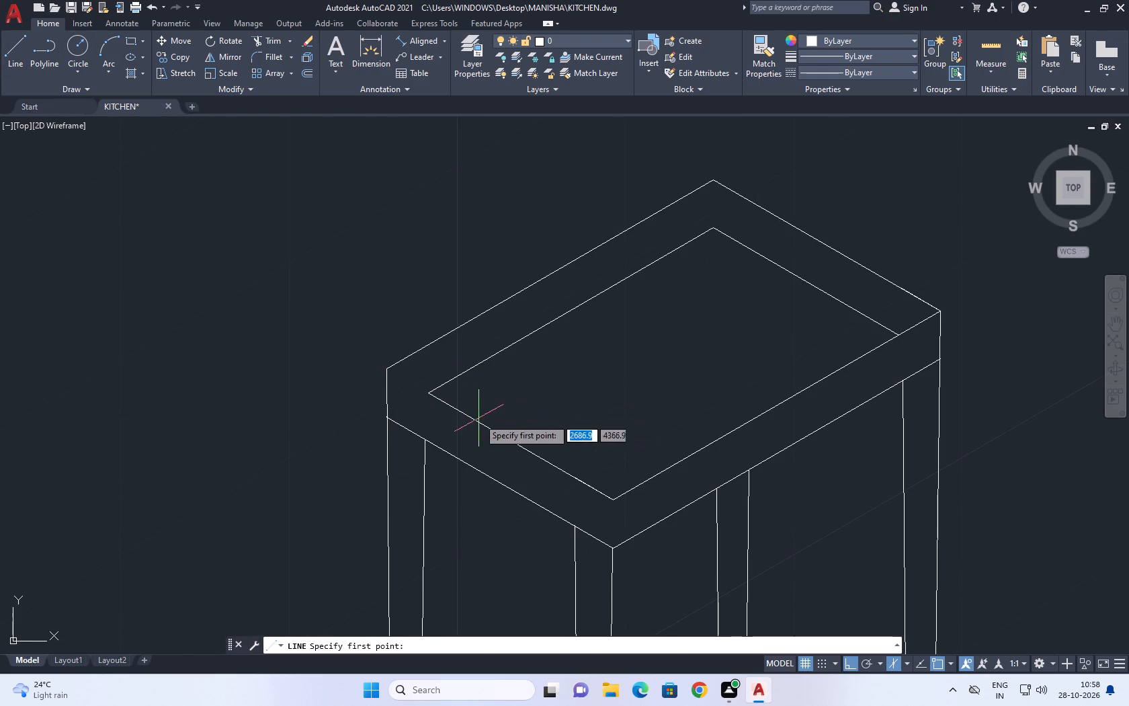
{"action": "scroll", "coordinate": [428, 401], "scroll_direction": "up", "scroll_amount": 1}
{"action": "left_click", "coordinate": [423, 388]}
{"action": "left_click", "coordinate": [360, 352]}
{"action": "right_click", "coordinate": [423, 351]}
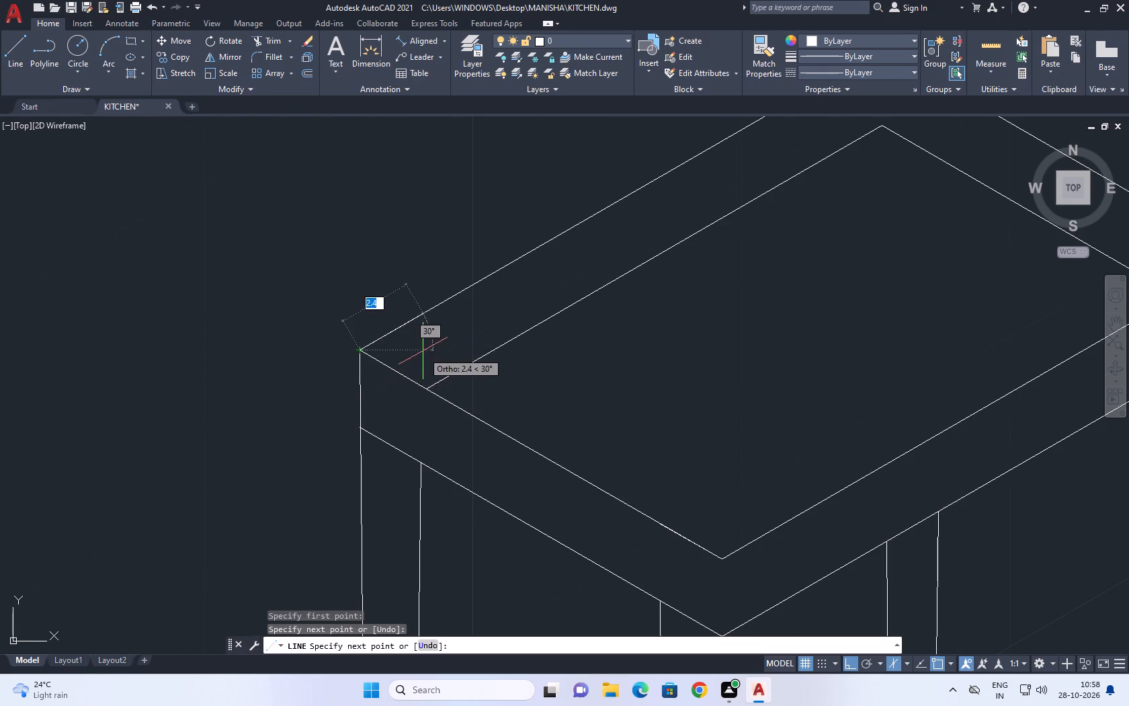
{"action": "left_click", "coordinate": [454, 373]}
Start a spline at the lower edge of the tabletop's front corner, with Ortho mode turned off.
{"action": "scroll", "coordinate": [492, 376], "scroll_direction": "down", "scroll_amount": 5}
{"action": "middle_click_drag", "start_coordinate": [542, 351], "coordinate": [552, 275]}
{"action": "middle_click_drag", "start_coordinate": [511, 498], "coordinate": [515, 457]}
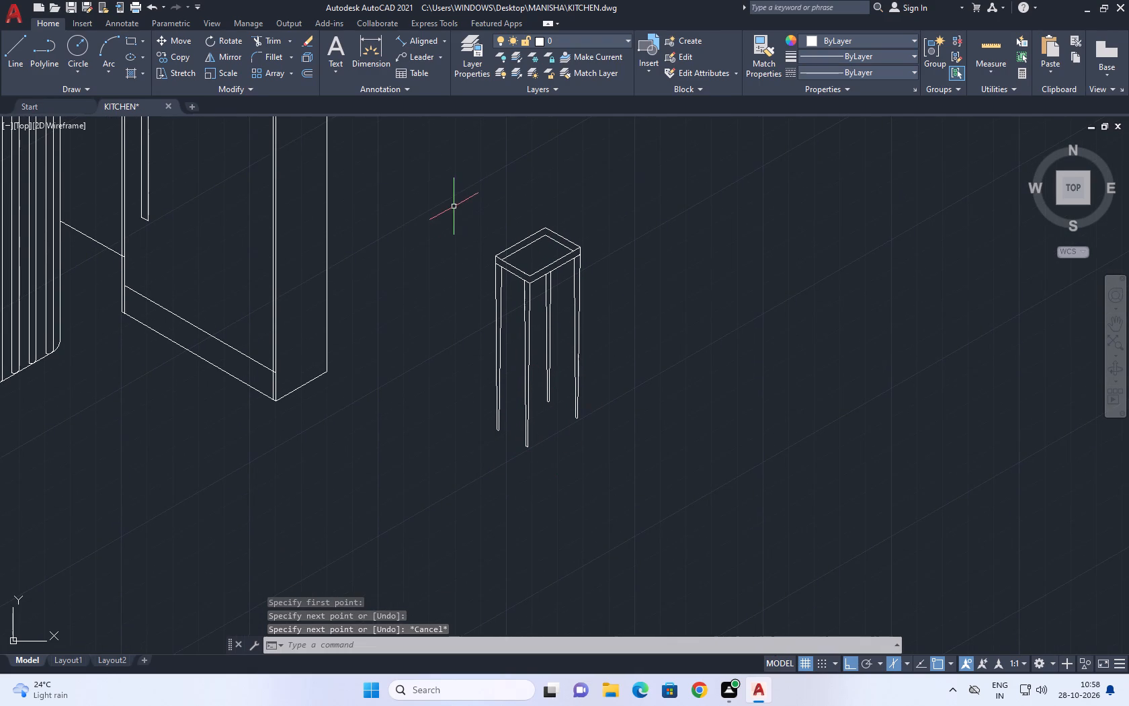
{"action": "middle_click_drag", "start_coordinate": [458, 204], "coordinate": [491, 309]}
{"action": "middle_click_drag", "start_coordinate": [627, 370], "coordinate": [625, 387]}
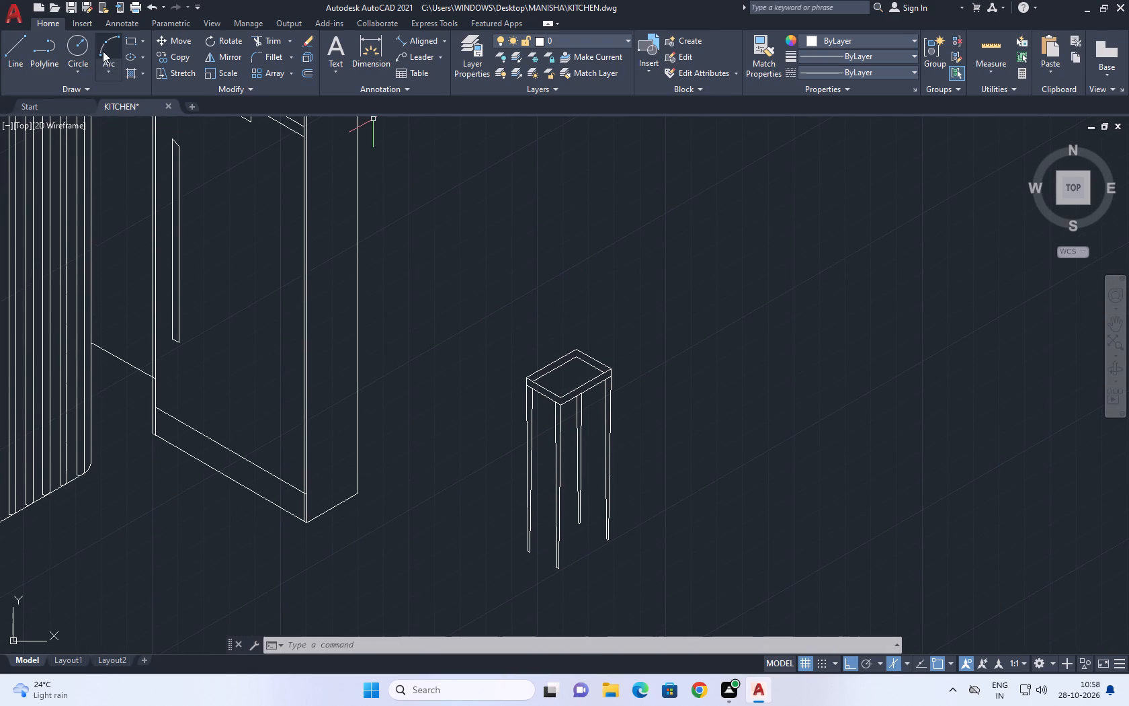
{"action": "key", "text": "s"}
{"action": "key", "text": "p"}
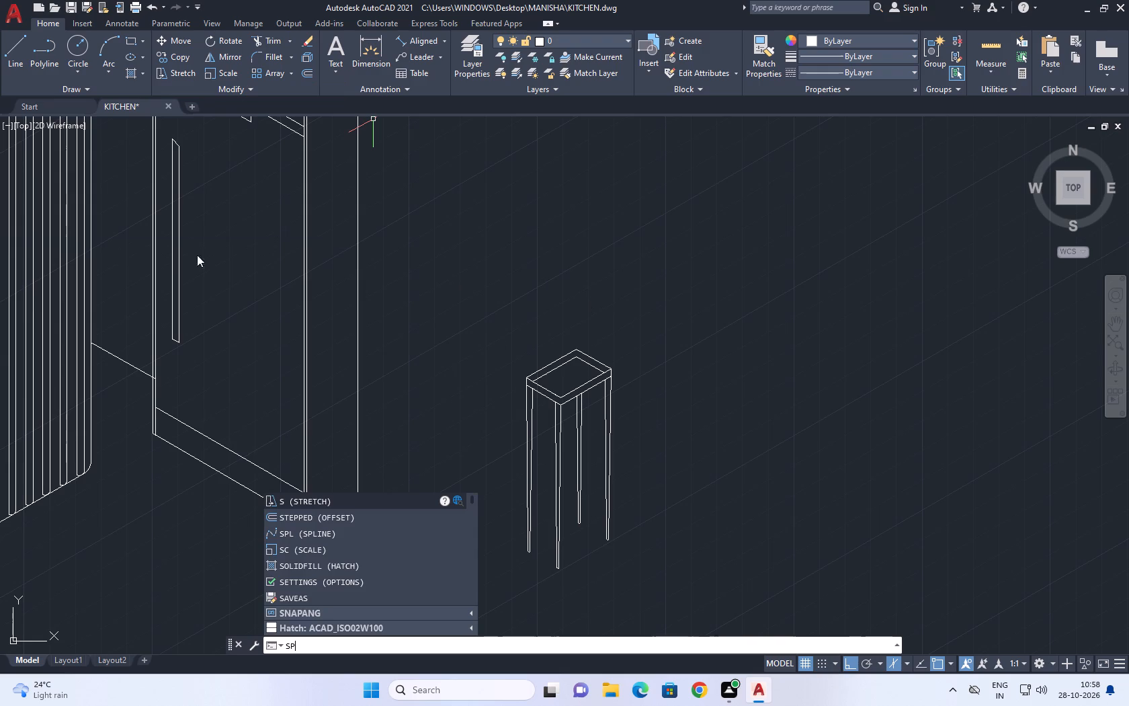
{"action": "type", "text": "L"}
{"action": "key", "text": "space"}
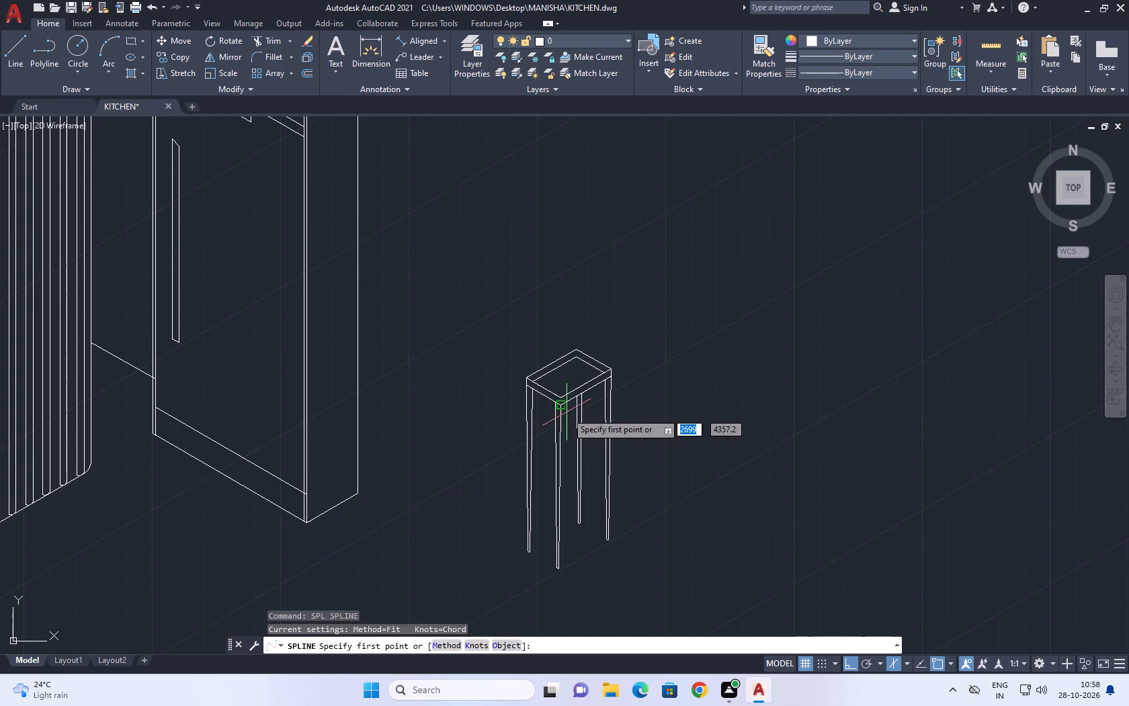
{"action": "scroll", "coordinate": [571, 406], "scroll_direction": "up", "scroll_amount": 3}
{"action": "left_click", "coordinate": [553, 409]}
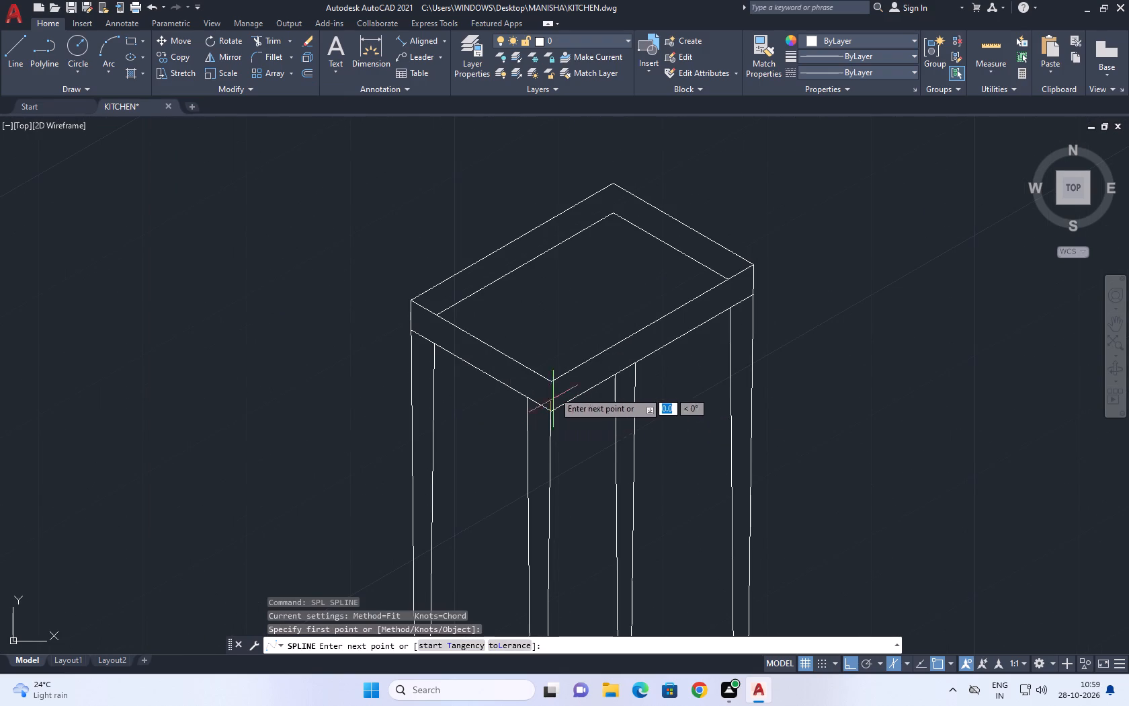
{"action": "middle_click_drag", "start_coordinate": [548, 234], "coordinate": [590, 318]}
{"action": "scroll", "coordinate": [602, 365], "scroll_direction": "up", "scroll_amount": 1}
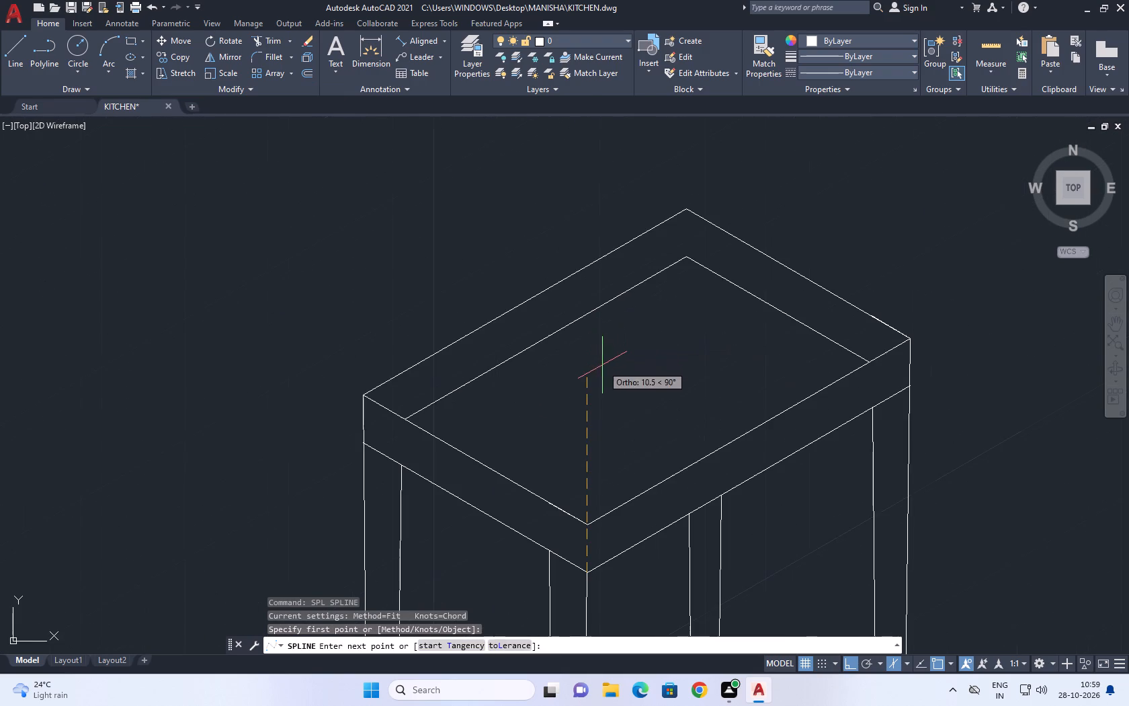
{"action": "middle_click_drag", "start_coordinate": [612, 352], "coordinate": [614, 387]}
{"action": "scroll", "coordinate": [614, 387], "scroll_direction": "down", "scroll_amount": 5}
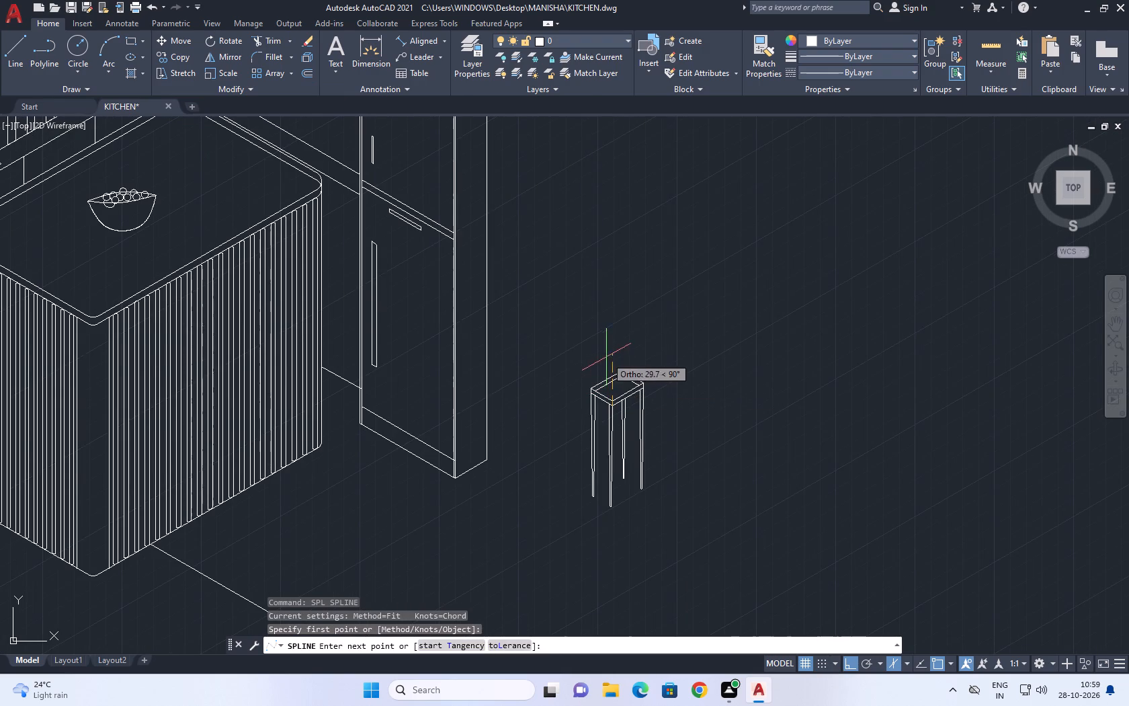
{"action": "key", "text": "F8"}
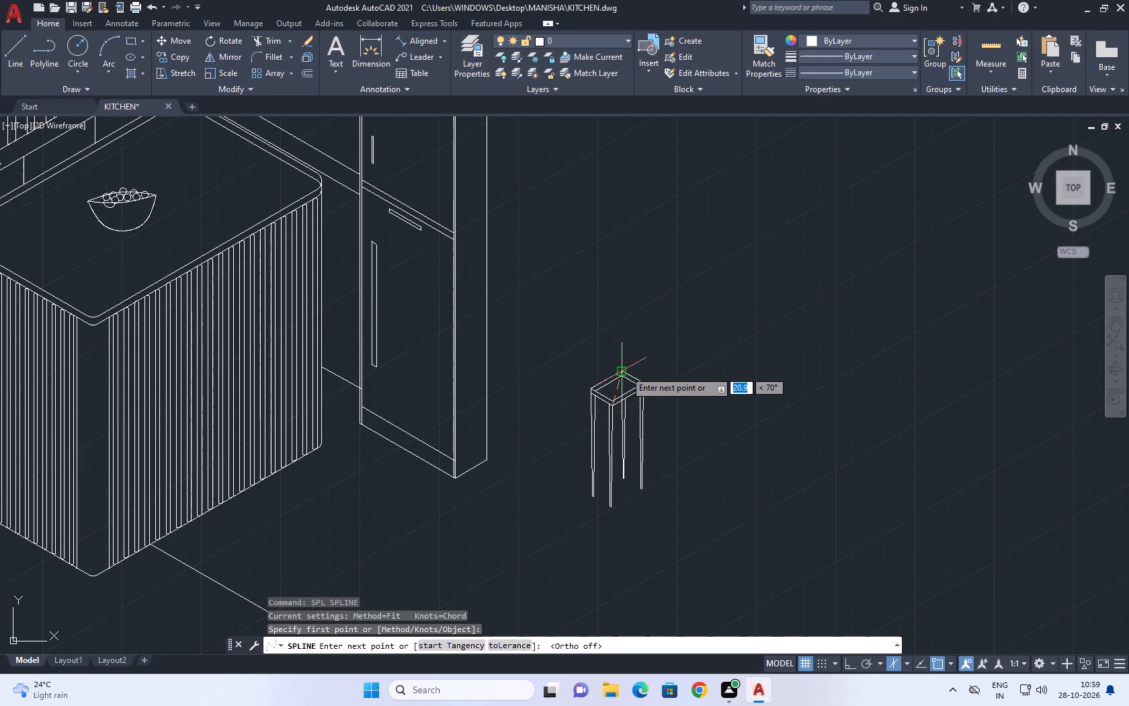
{"action": "scroll", "coordinate": [625, 370], "scroll_direction": "up", "scroll_amount": 2}
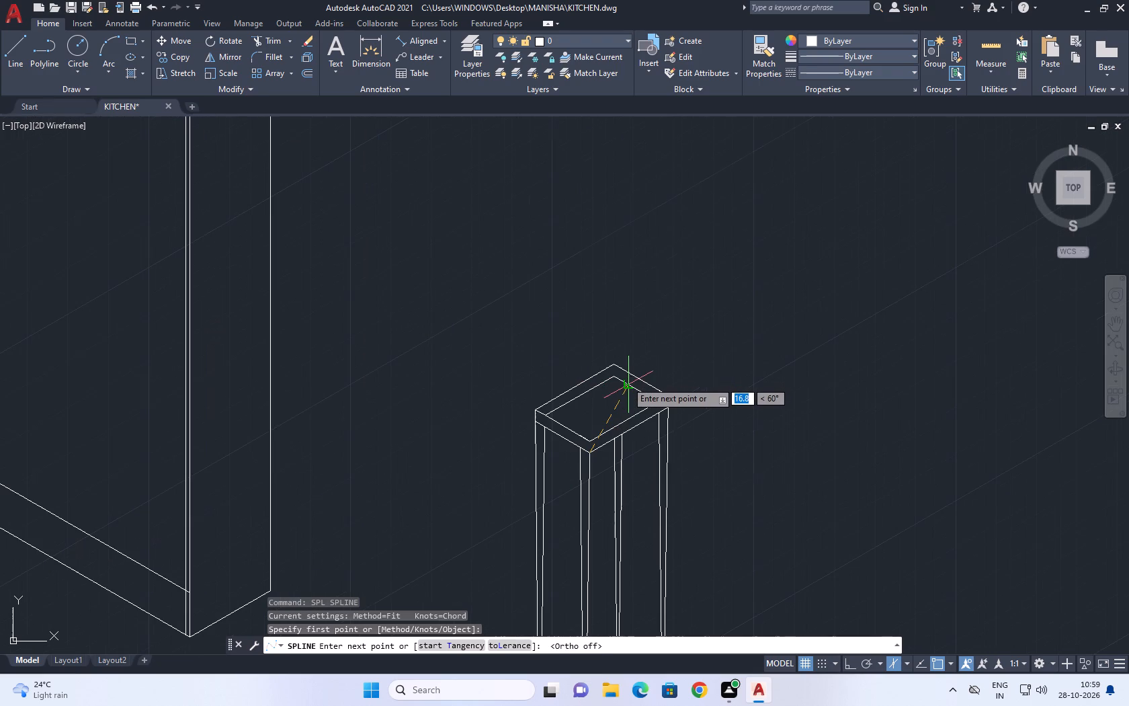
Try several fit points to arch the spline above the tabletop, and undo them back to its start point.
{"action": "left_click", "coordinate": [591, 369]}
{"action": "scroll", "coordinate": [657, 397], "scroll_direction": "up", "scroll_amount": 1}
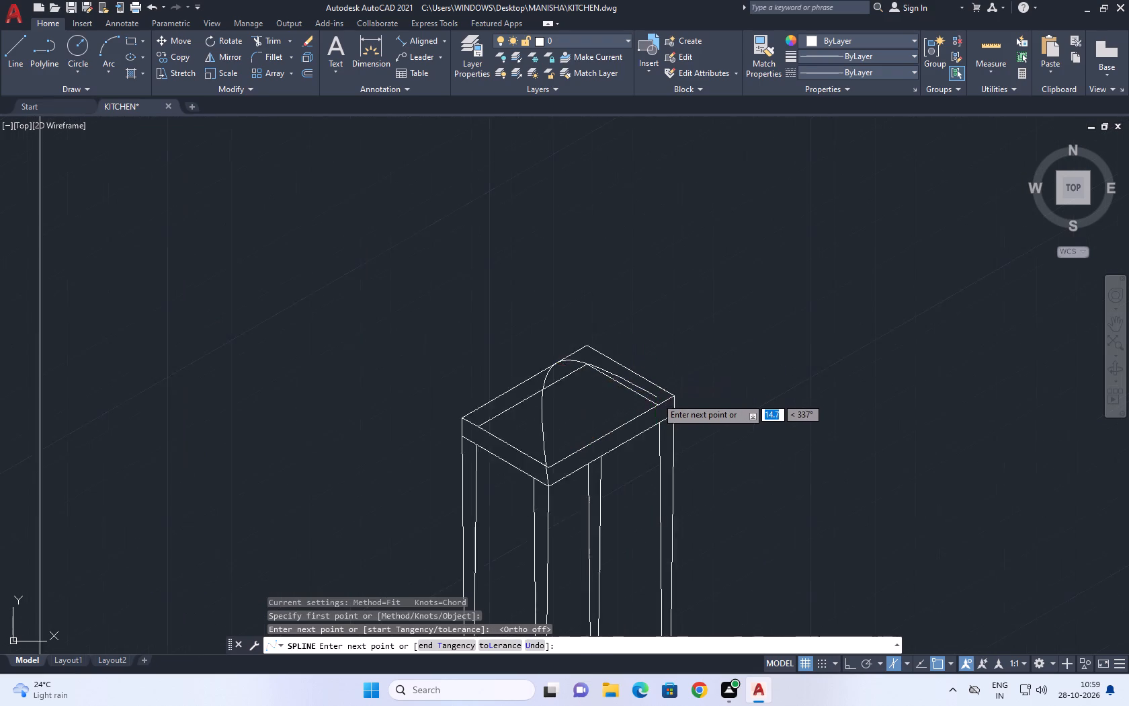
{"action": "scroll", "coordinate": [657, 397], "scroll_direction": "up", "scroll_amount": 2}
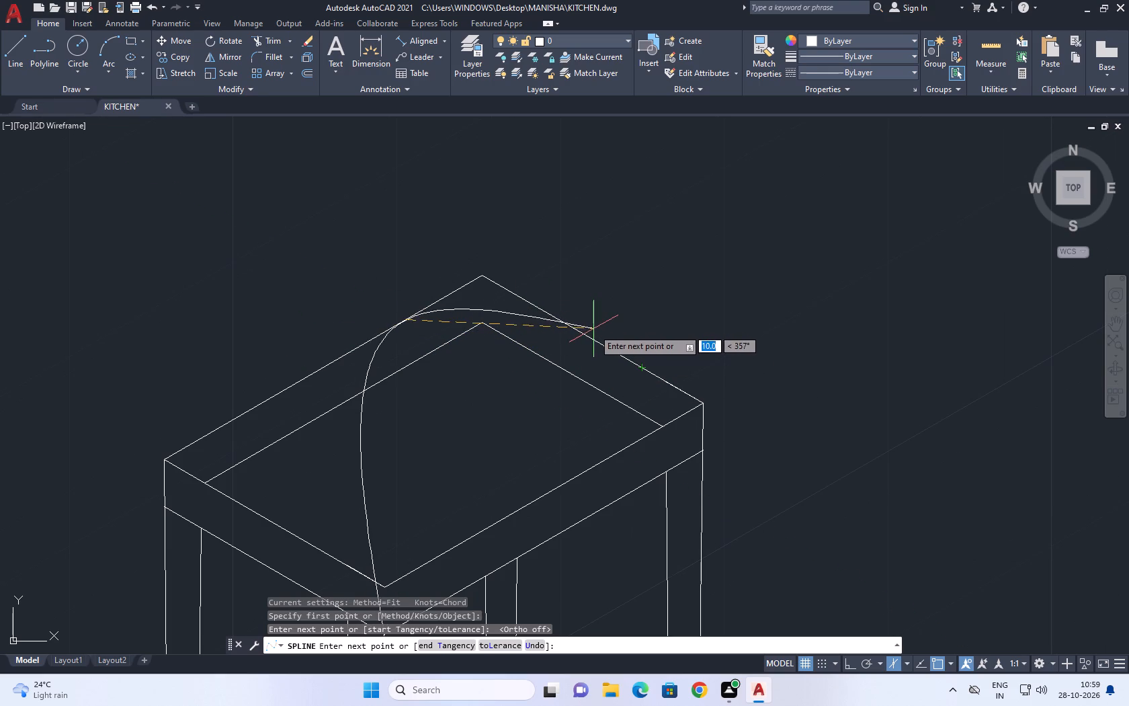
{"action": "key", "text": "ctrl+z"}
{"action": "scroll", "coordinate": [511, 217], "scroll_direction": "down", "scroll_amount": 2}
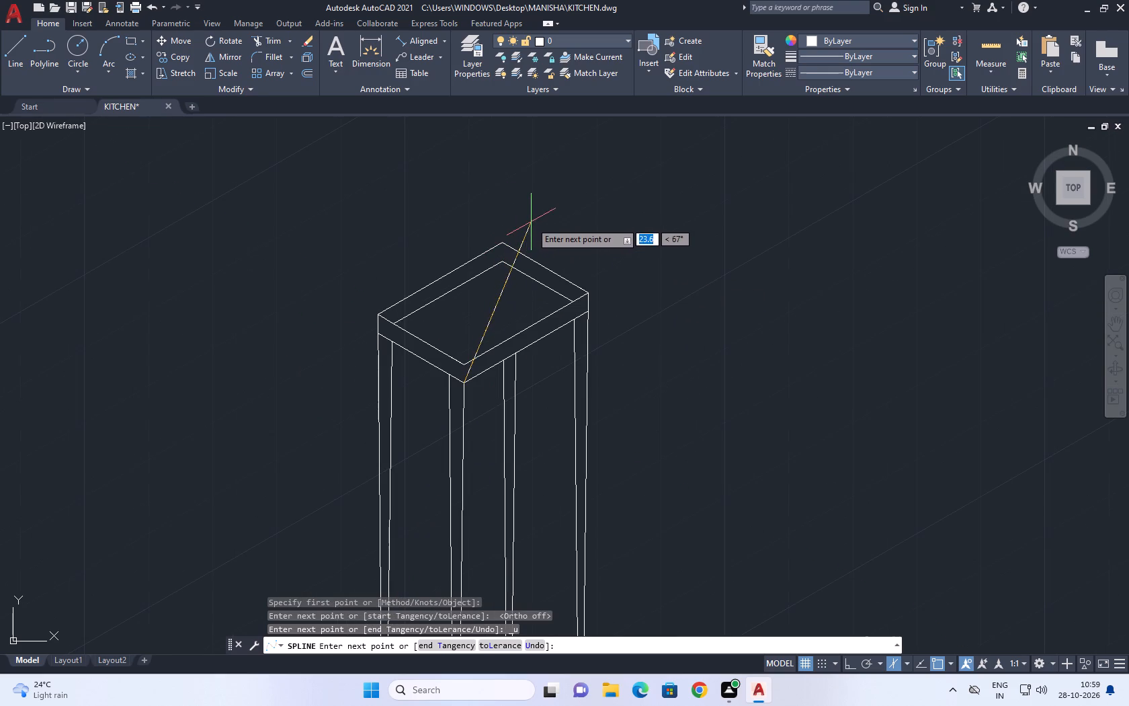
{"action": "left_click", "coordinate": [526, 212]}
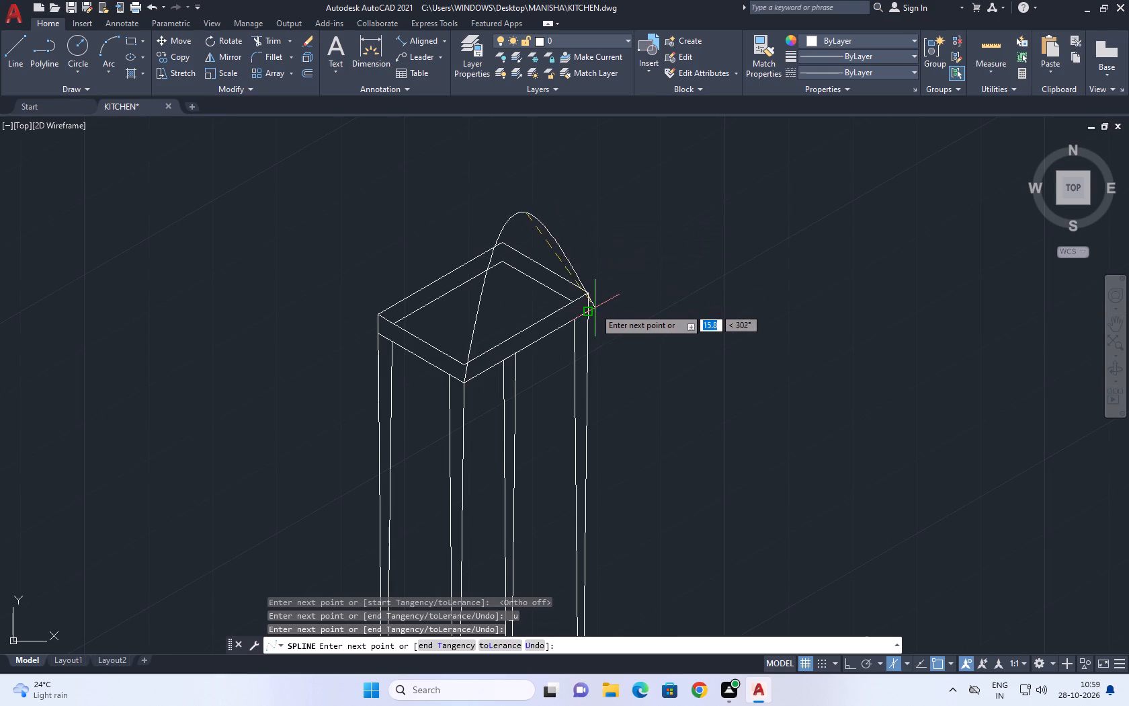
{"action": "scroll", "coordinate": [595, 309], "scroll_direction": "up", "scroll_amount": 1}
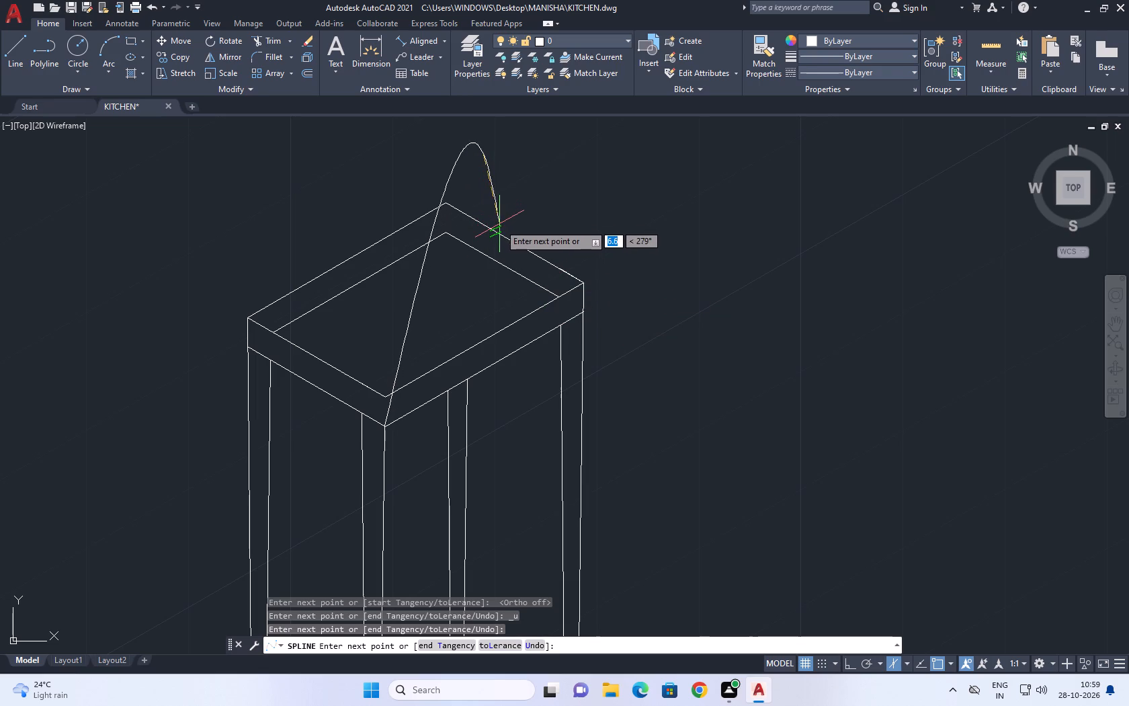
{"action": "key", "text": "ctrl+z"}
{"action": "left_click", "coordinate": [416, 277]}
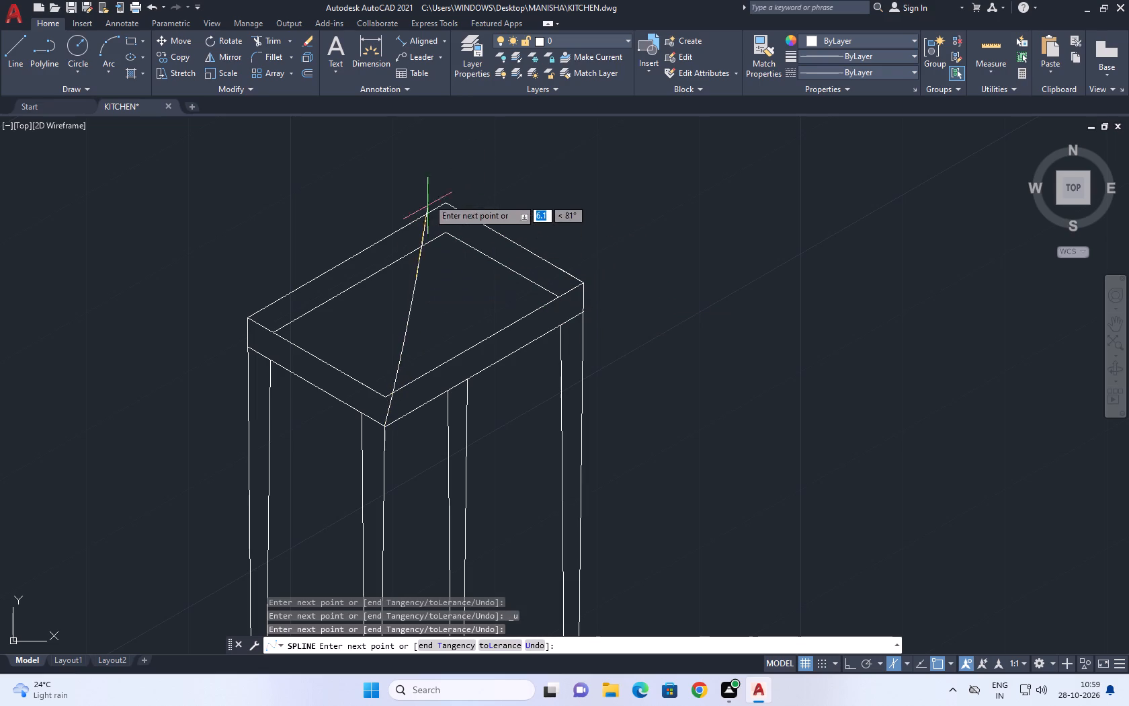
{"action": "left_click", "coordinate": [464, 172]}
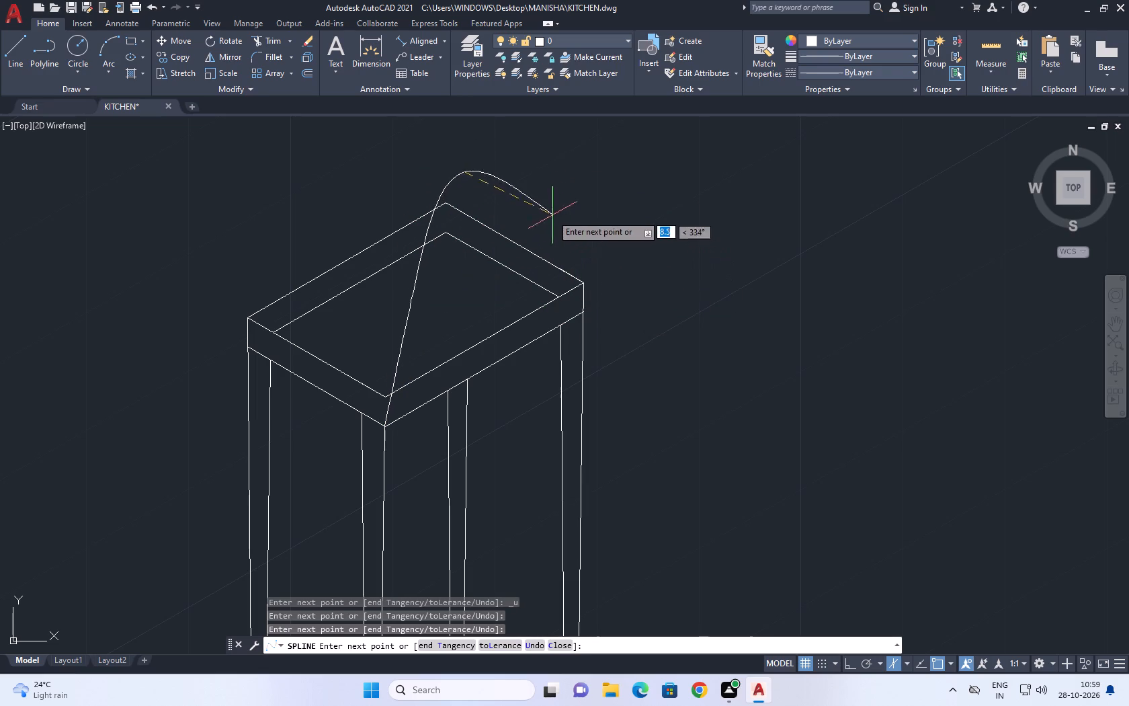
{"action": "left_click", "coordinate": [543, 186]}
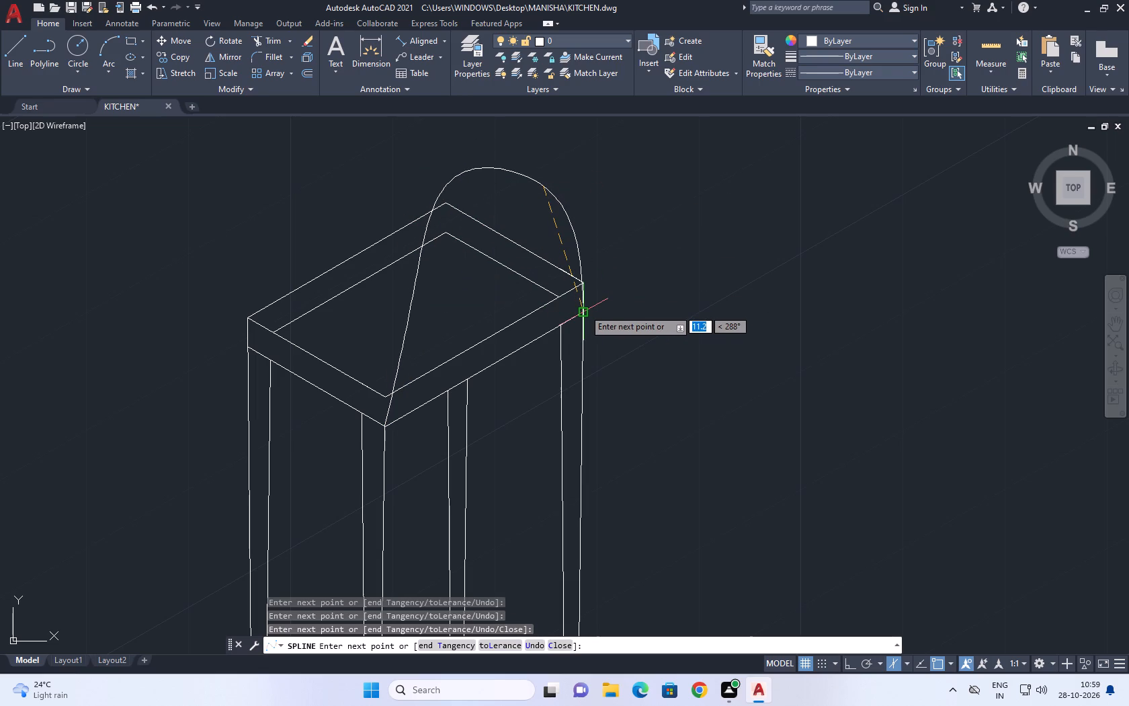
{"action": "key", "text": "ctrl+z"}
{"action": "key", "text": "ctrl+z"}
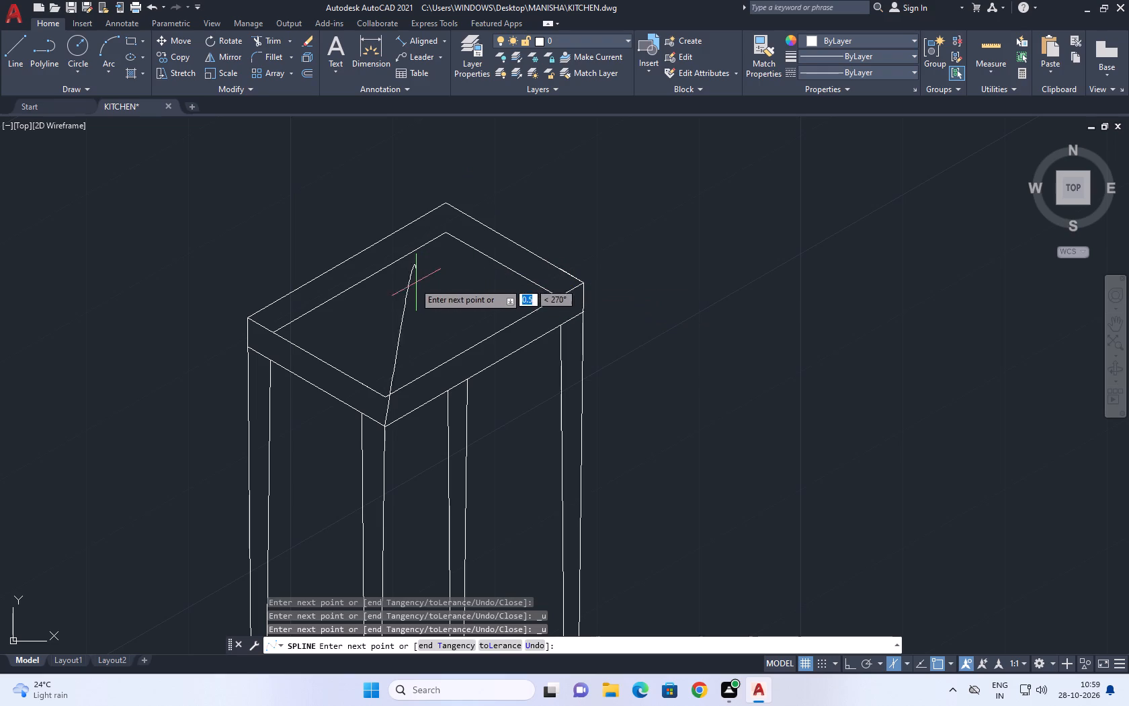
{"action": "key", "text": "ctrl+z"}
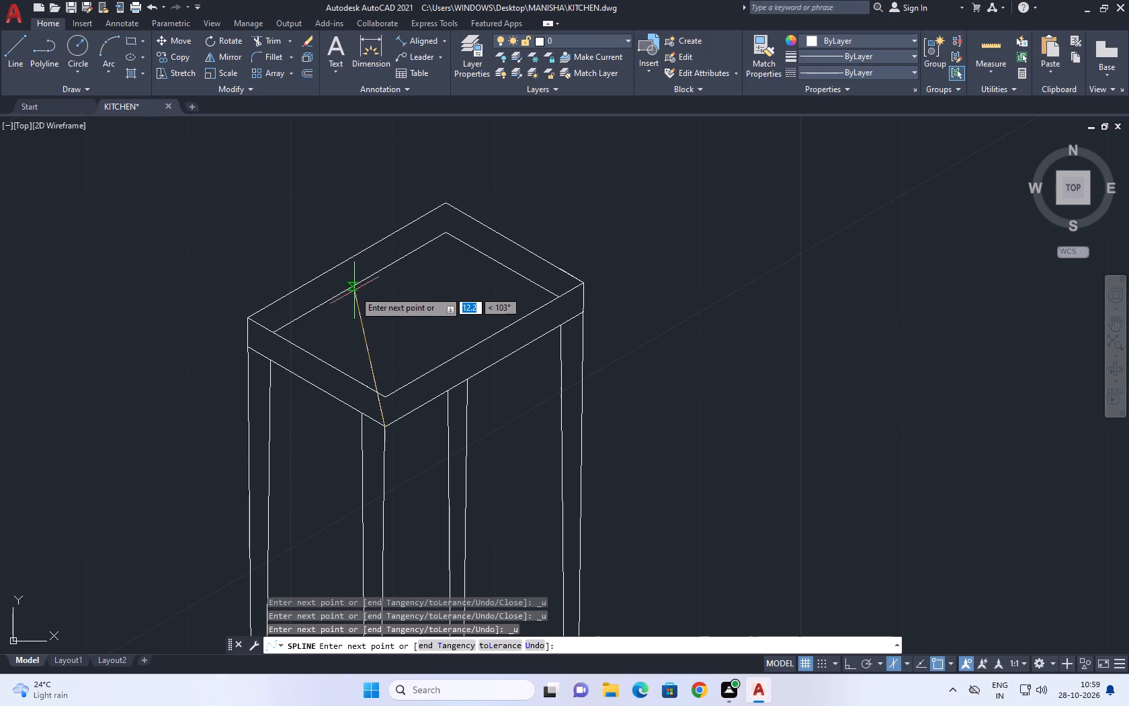
Arch the spline over the tabletop through three fit points, ending at the lower corner farthest from the fridge cabinet.
{"action": "left_click", "coordinate": [374, 310]}
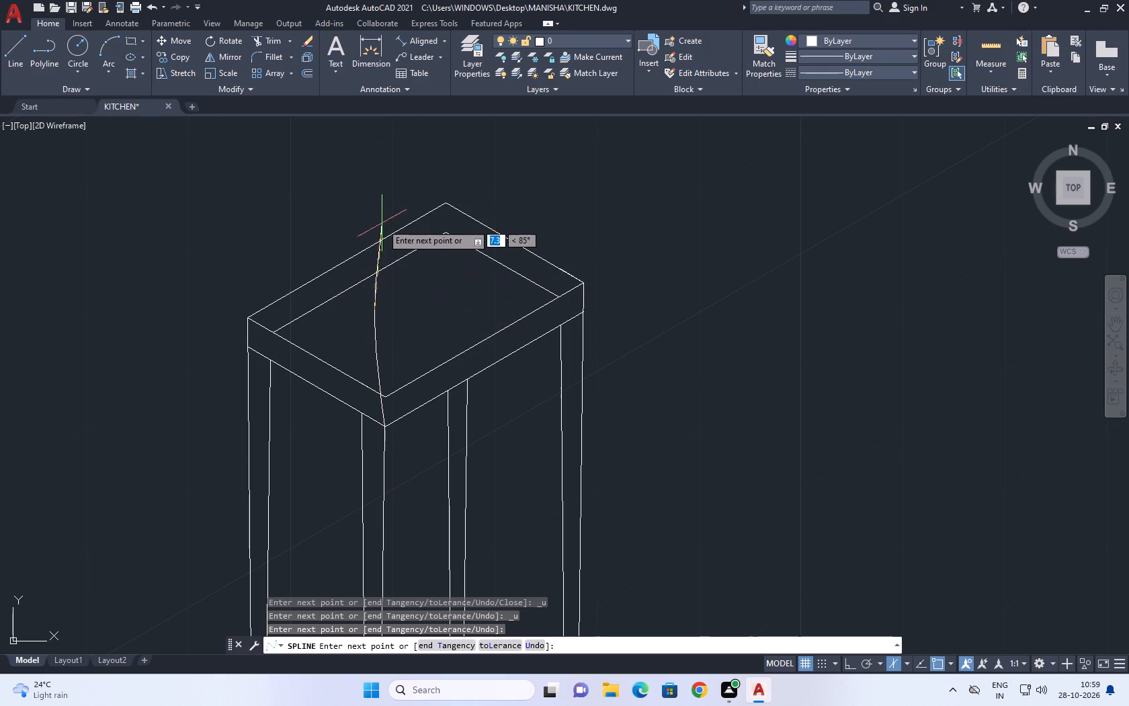
{"action": "left_click", "coordinate": [418, 202]}
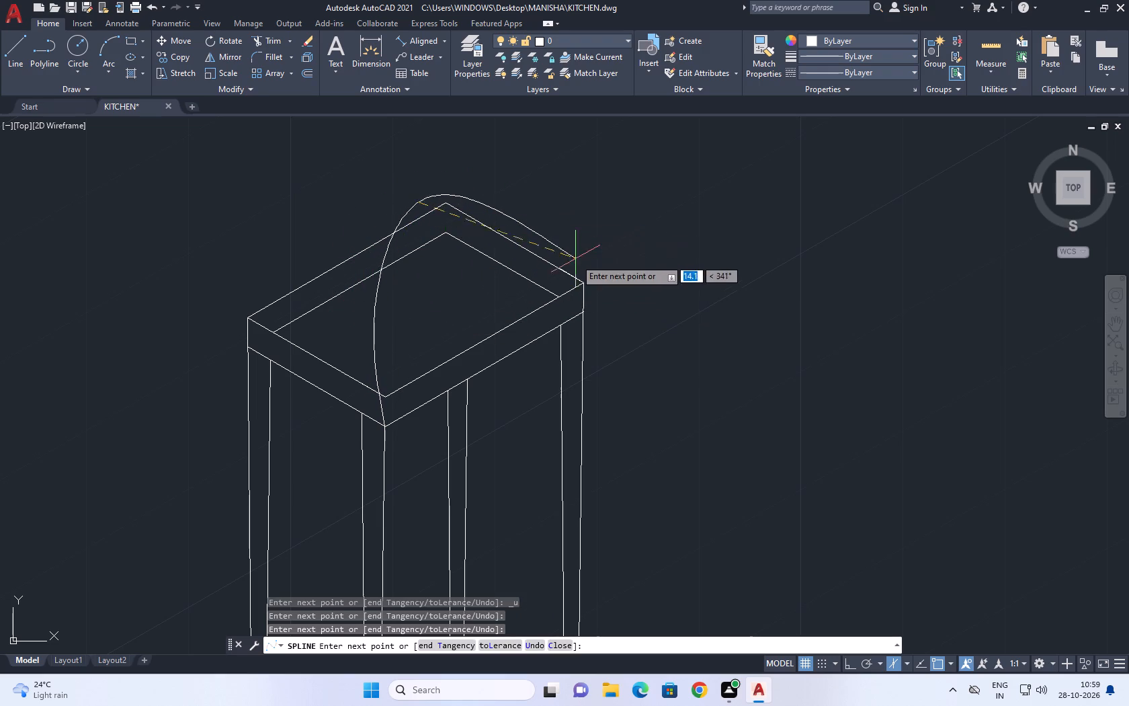
{"action": "left_click", "coordinate": [594, 240]}
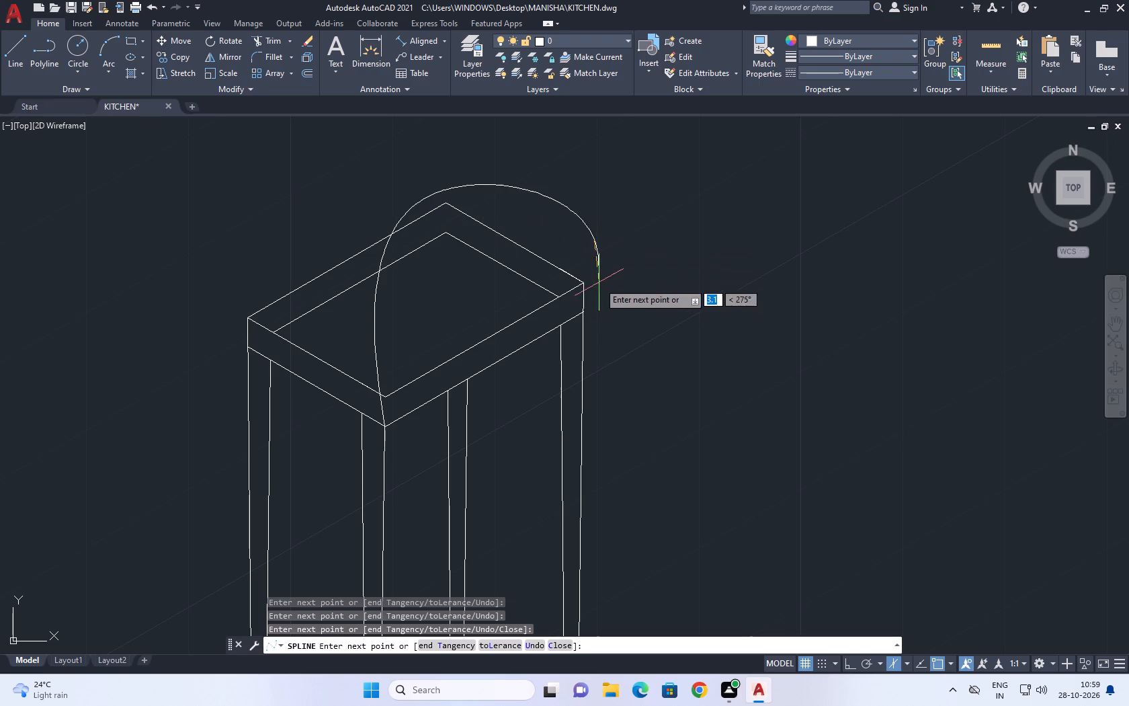
{"action": "left_click", "coordinate": [583, 311]}
{"action": "key", "text": "space"}
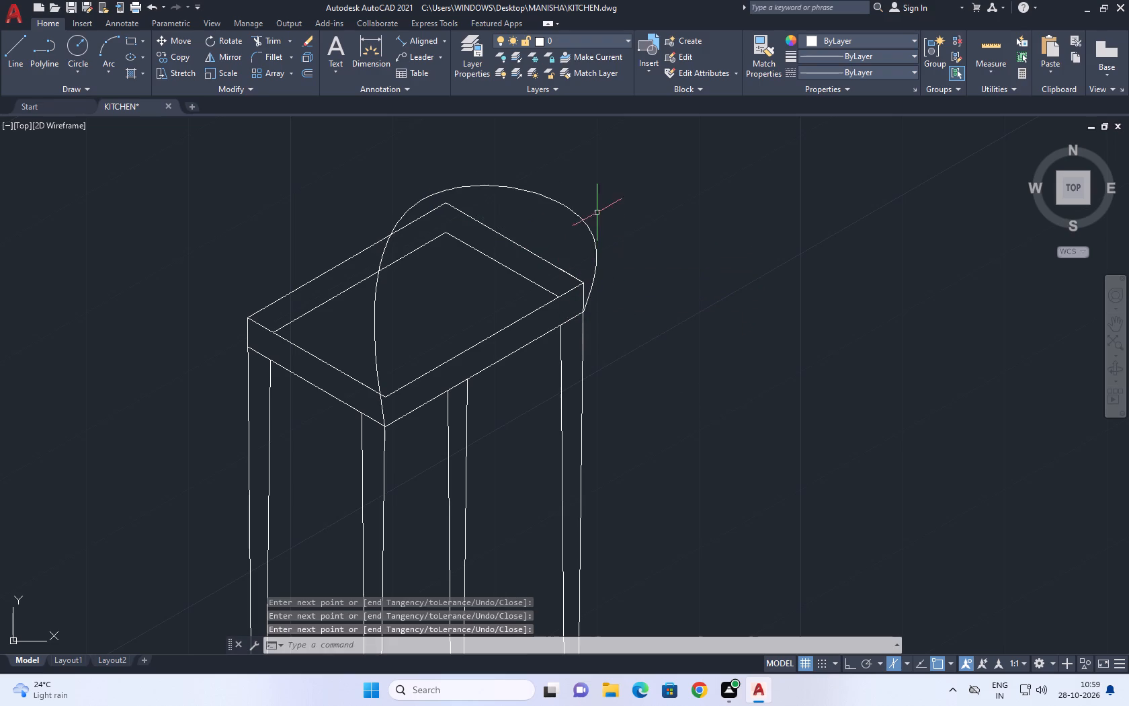
Stretch the spline's fit point above the corner farthest from the fridge cabinet inward and upward to round that side.
{"action": "left_click_drag", "start_coordinate": [597, 208], "coordinate": [587, 204]}
{"action": "left_click", "coordinate": [545, 207]}
{"action": "left_click", "coordinate": [597, 238]}
{"action": "left_click", "coordinate": [574, 201]}
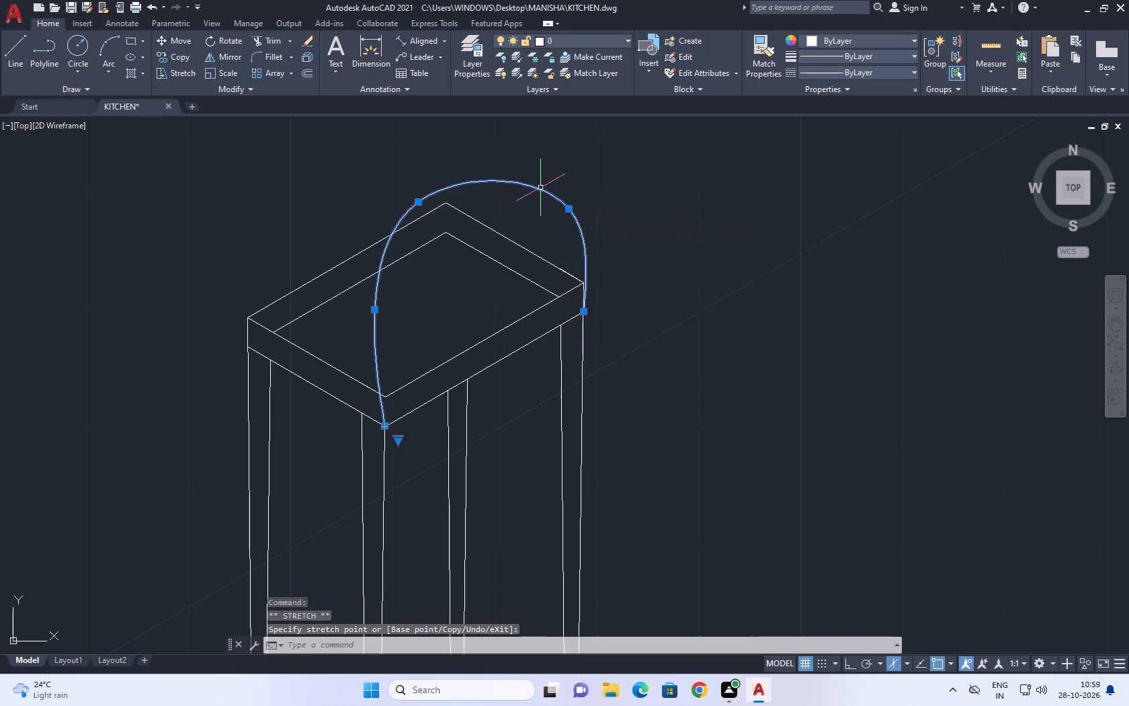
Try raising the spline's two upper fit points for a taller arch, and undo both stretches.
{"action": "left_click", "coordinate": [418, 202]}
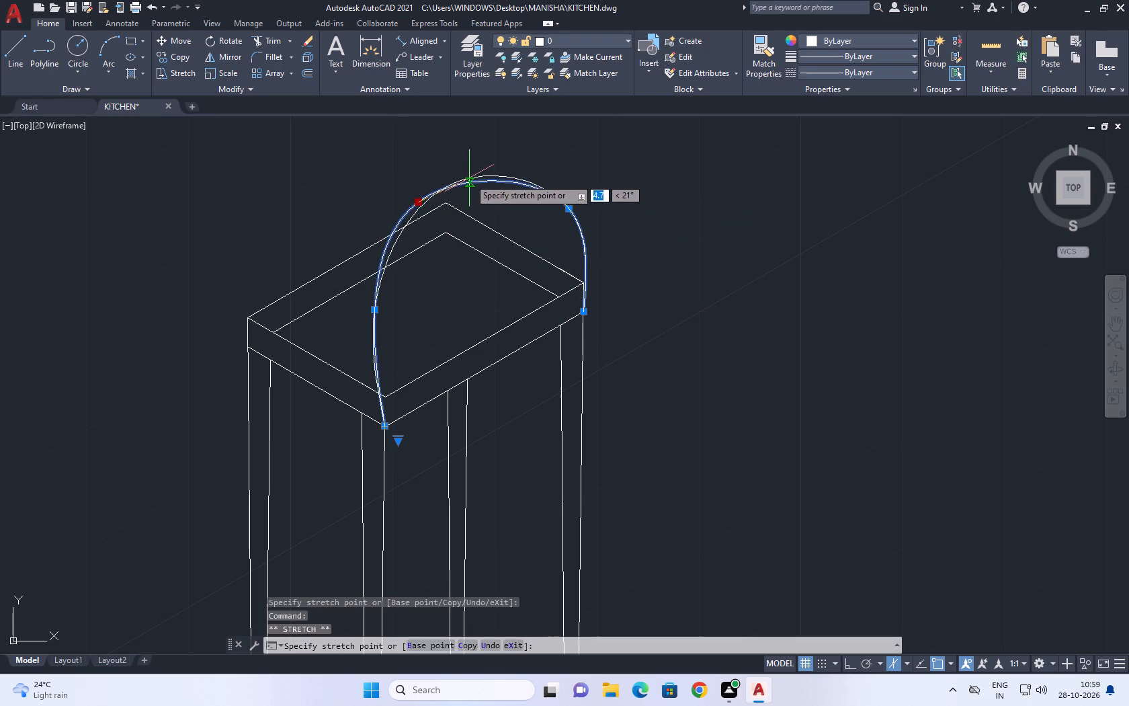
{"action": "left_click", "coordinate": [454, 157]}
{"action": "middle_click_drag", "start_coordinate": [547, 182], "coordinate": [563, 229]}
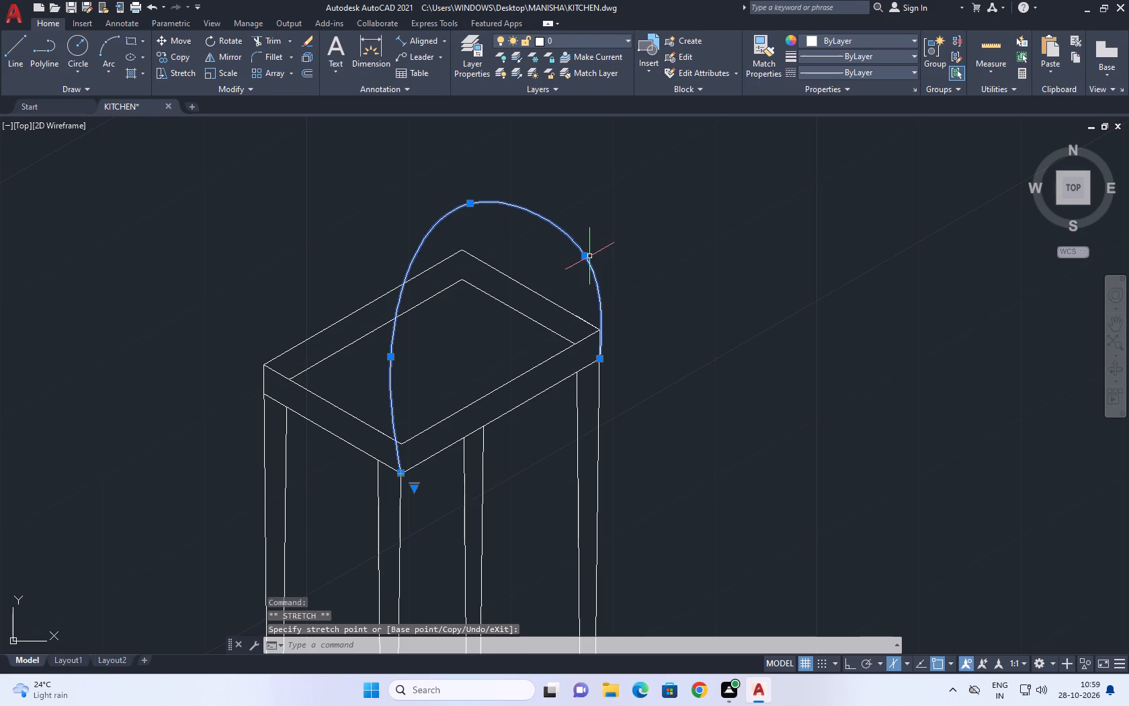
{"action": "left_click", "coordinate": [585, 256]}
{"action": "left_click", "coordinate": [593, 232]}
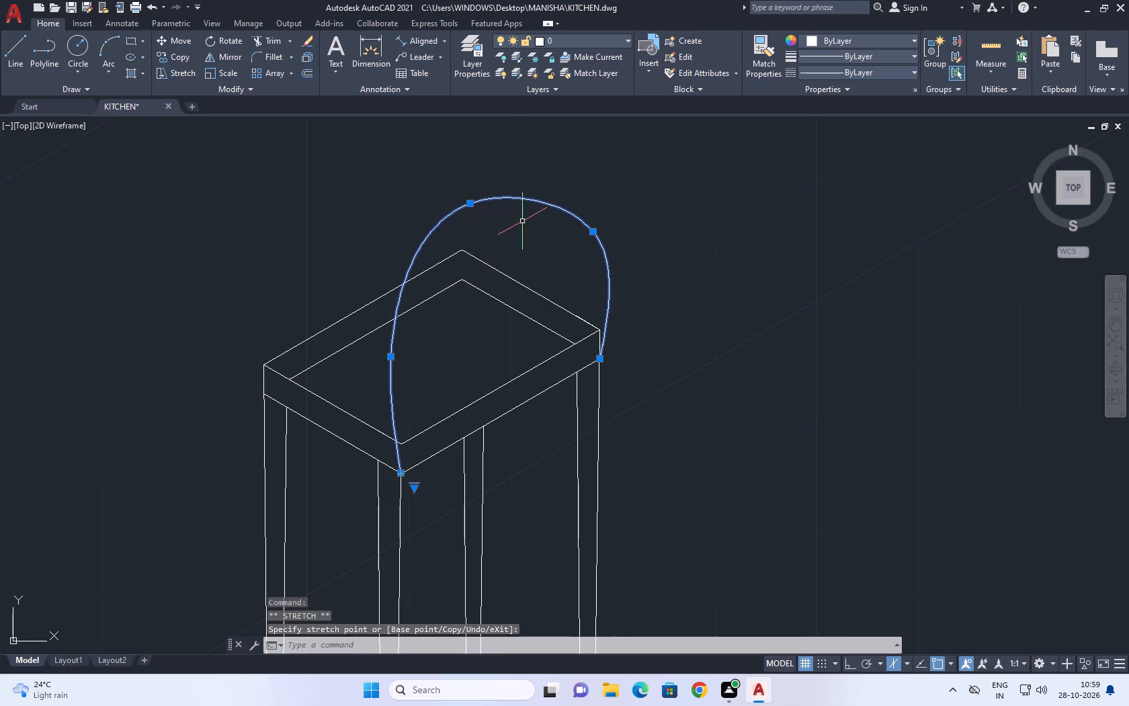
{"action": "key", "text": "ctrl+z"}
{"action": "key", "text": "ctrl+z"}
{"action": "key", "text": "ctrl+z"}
Reshape the arch: stretch its lower fit point about 1.2 outward, pull the two upper fit points closer together, and deselect the spline.
{"action": "left_click", "coordinate": [475, 182]}
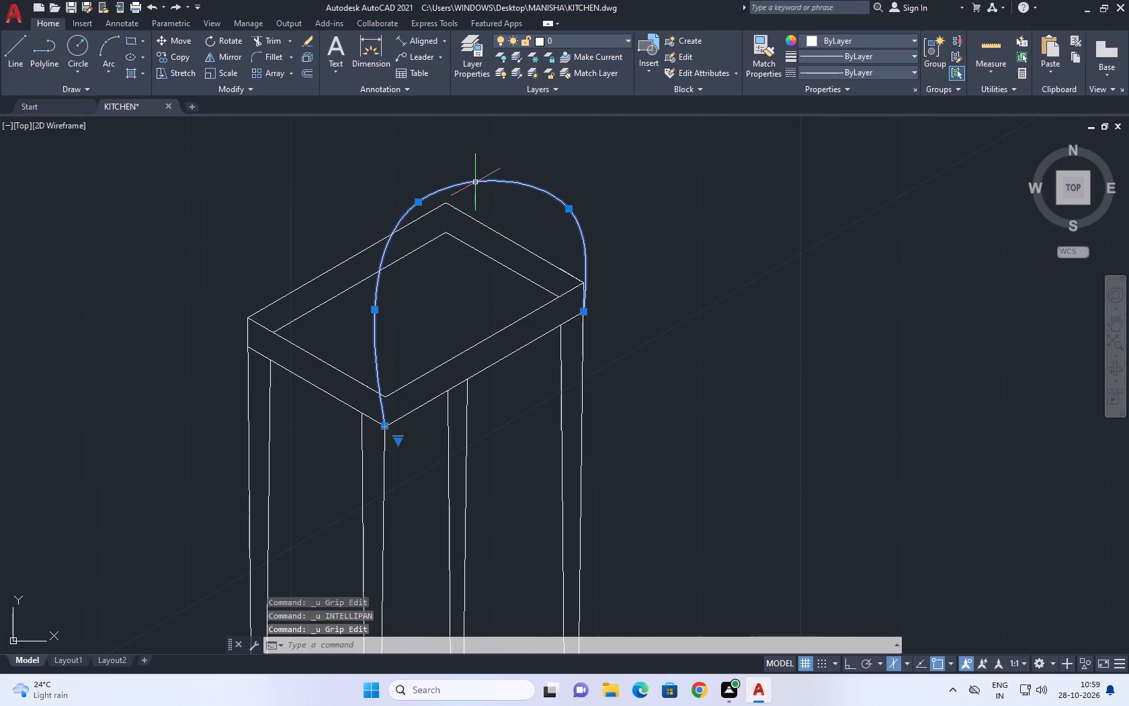
{"action": "left_click", "coordinate": [415, 203]}
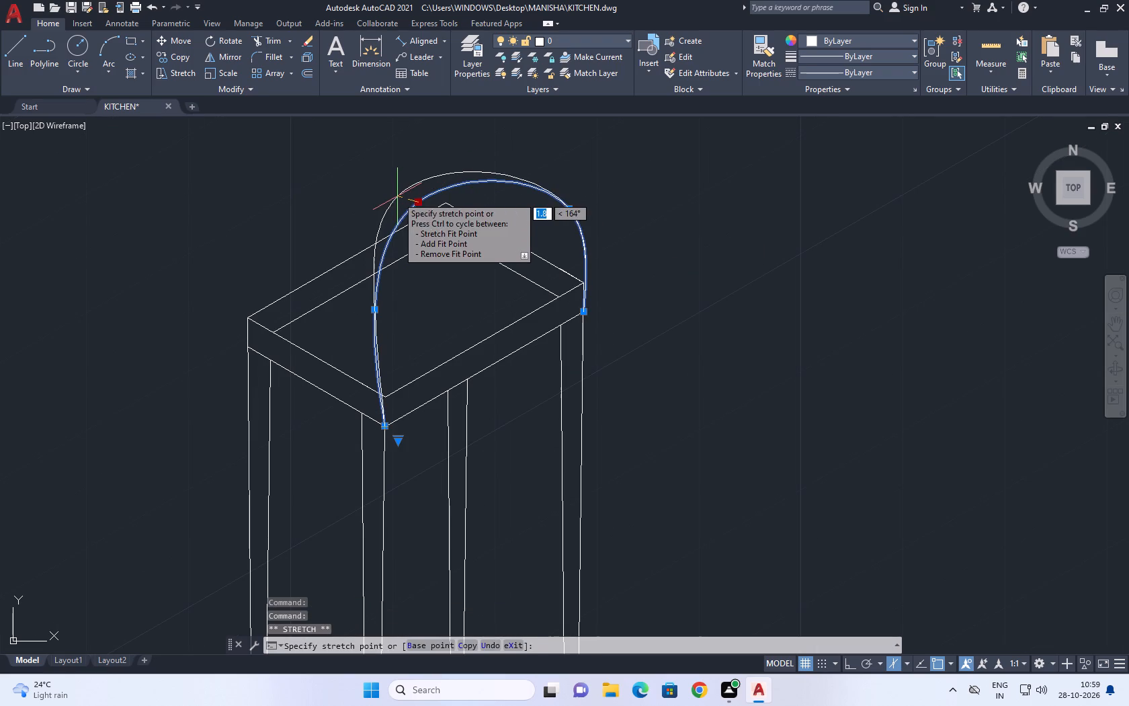
{"action": "left_click", "coordinate": [397, 196]}
{"action": "left_click", "coordinate": [372, 309]}
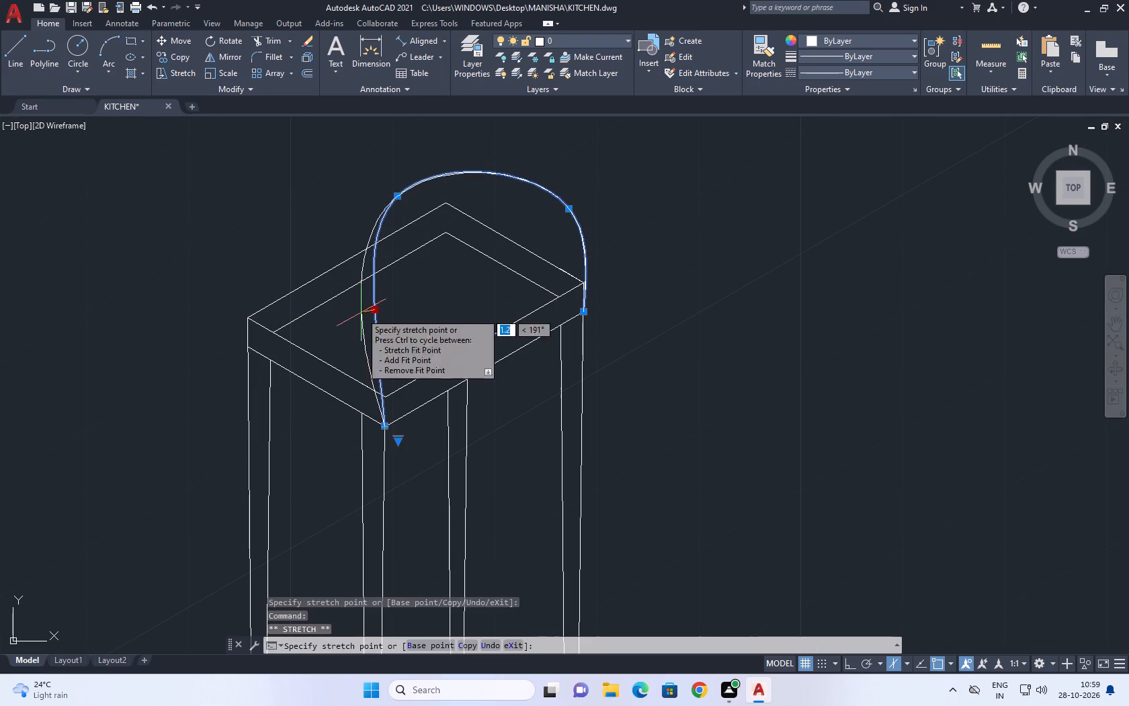
{"action": "left_click", "coordinate": [361, 313]}
{"action": "left_click", "coordinate": [571, 209]}
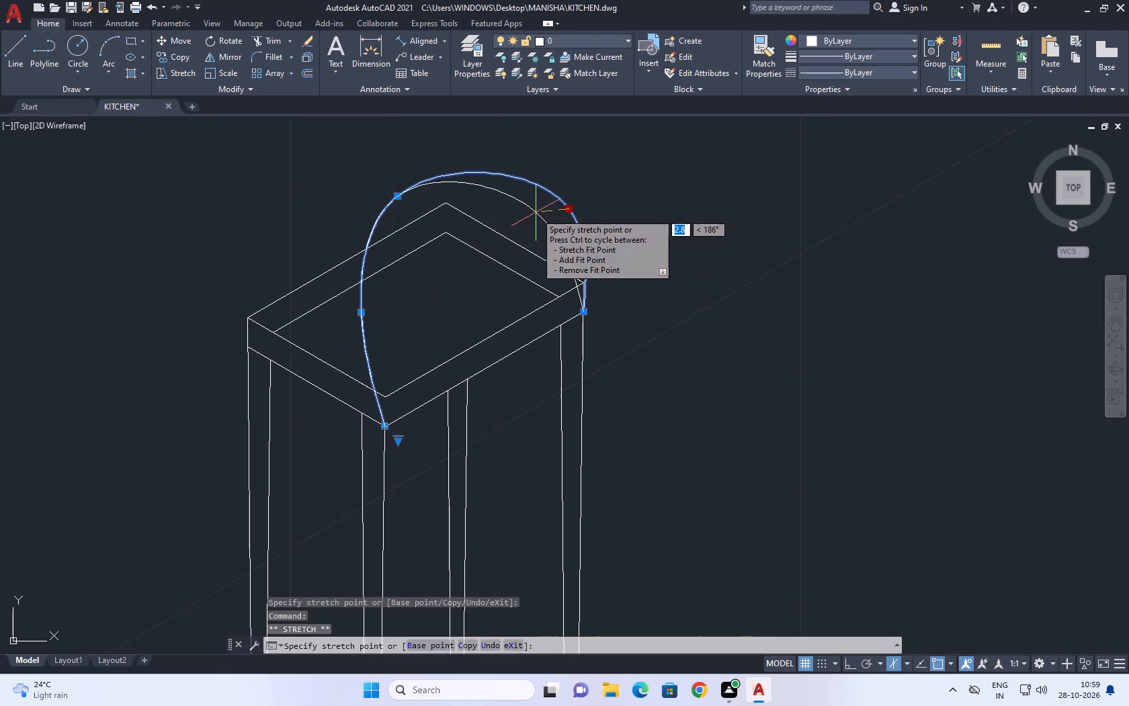
{"action": "left_click", "coordinate": [544, 208]}
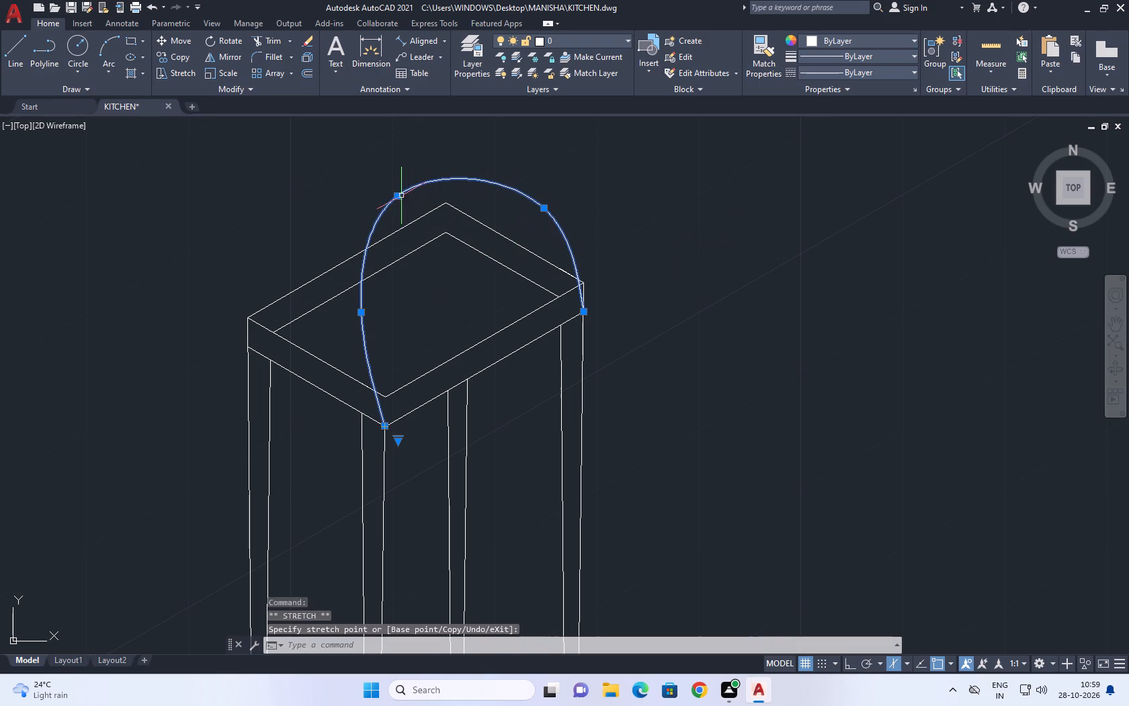
{"action": "left_click", "coordinate": [400, 196]}
{"action": "left_click", "coordinate": [437, 187]}
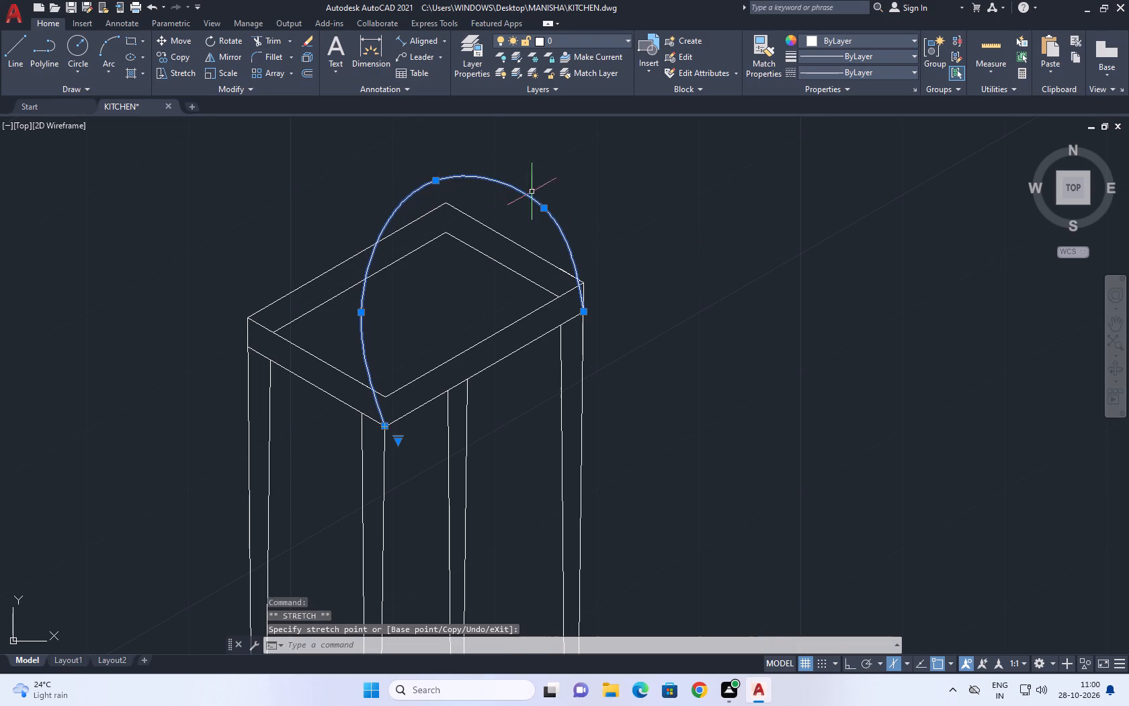
{"action": "right_click", "coordinate": [677, 231]}
{"action": "left_click", "coordinate": [718, 483]}
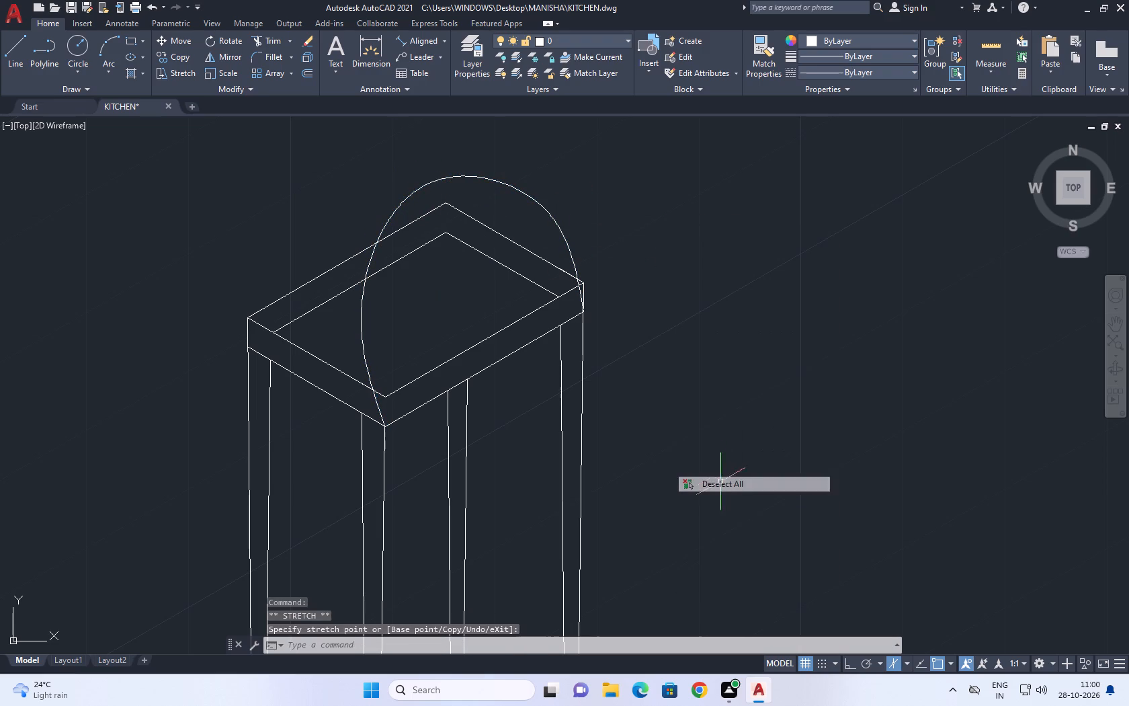
Erase the arched spline over the top of the four-legged piece.
{"action": "middle_click_drag", "start_coordinate": [722, 441], "coordinate": [722, 453]}
{"action": "left_click_drag", "start_coordinate": [597, 227], "coordinate": [577, 239]}
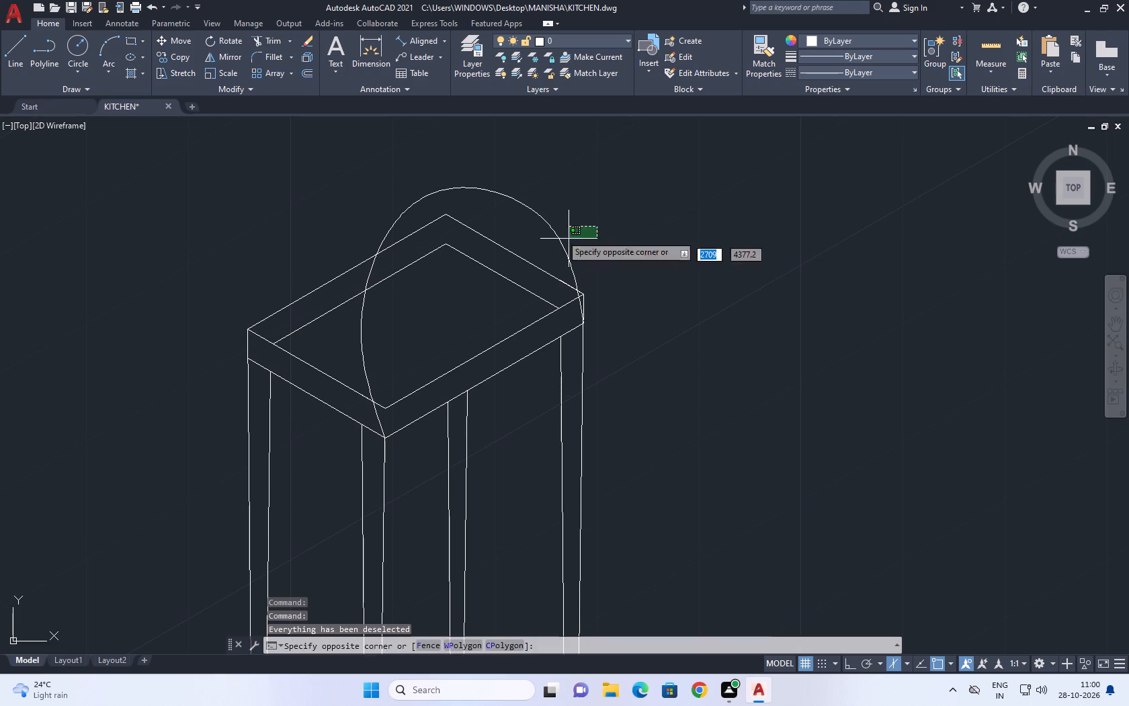
{"action": "left_click", "coordinate": [540, 212]}
{"action": "key", "text": "Delete"}
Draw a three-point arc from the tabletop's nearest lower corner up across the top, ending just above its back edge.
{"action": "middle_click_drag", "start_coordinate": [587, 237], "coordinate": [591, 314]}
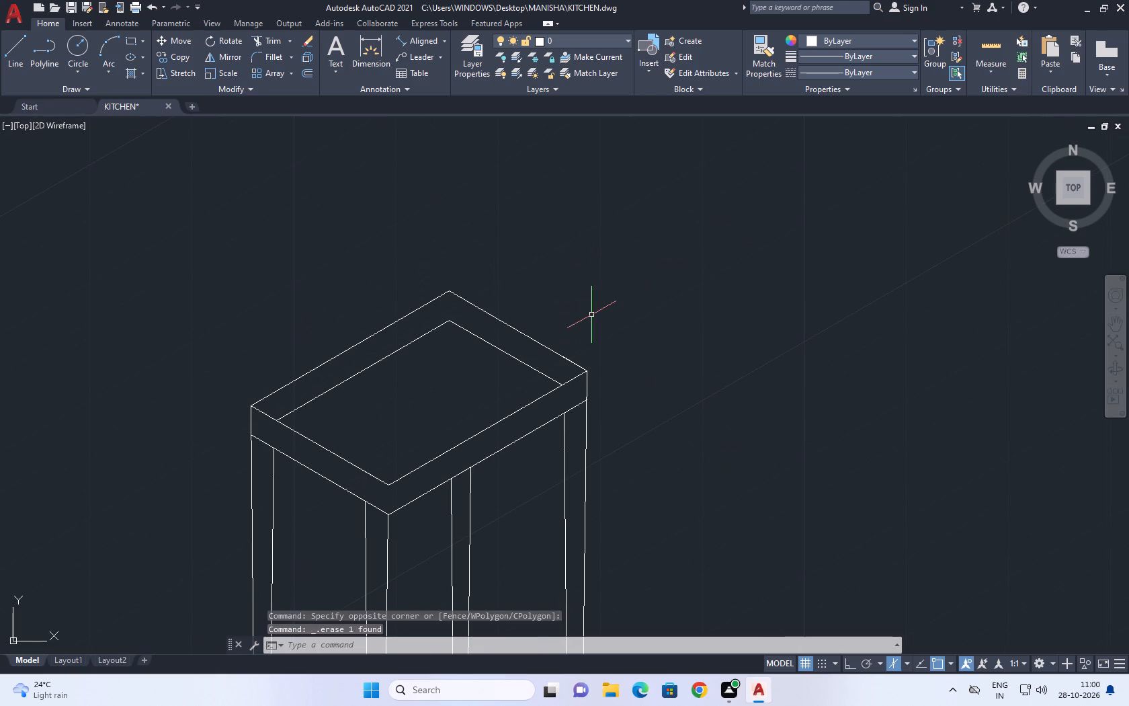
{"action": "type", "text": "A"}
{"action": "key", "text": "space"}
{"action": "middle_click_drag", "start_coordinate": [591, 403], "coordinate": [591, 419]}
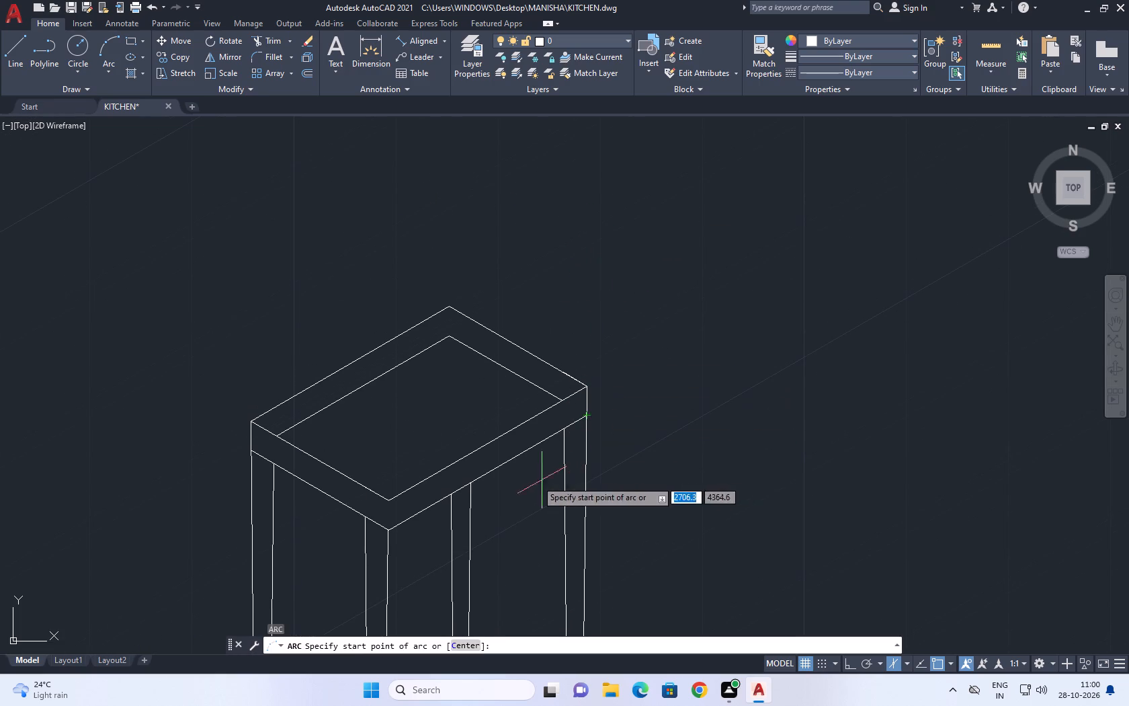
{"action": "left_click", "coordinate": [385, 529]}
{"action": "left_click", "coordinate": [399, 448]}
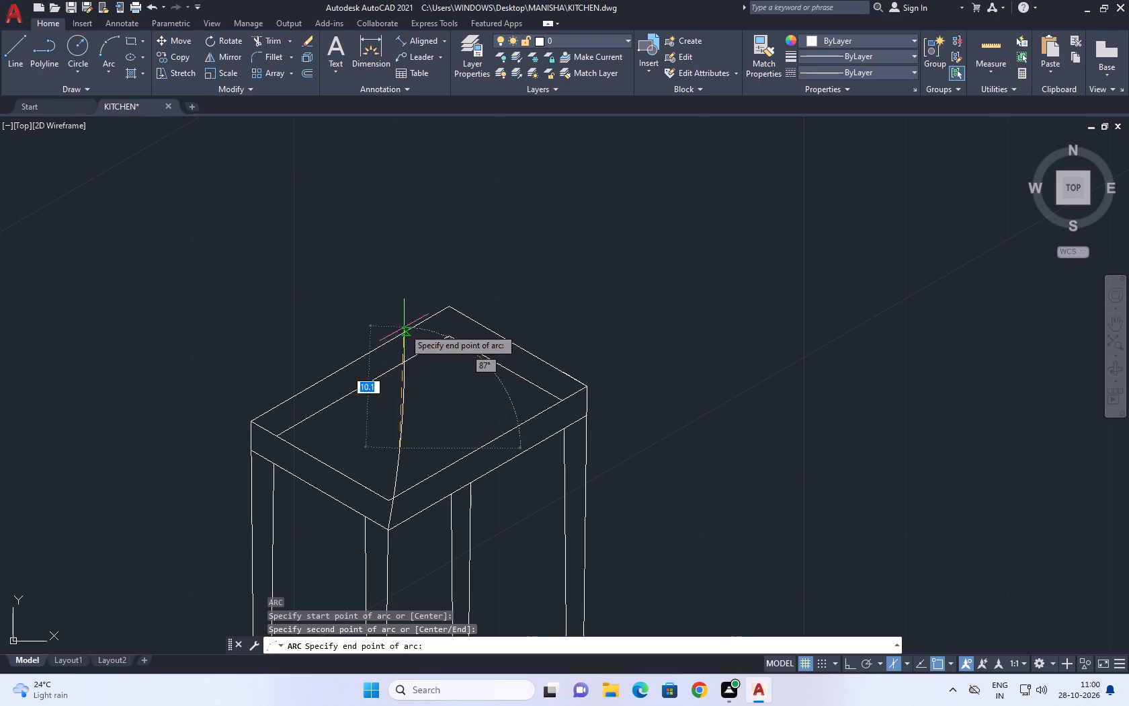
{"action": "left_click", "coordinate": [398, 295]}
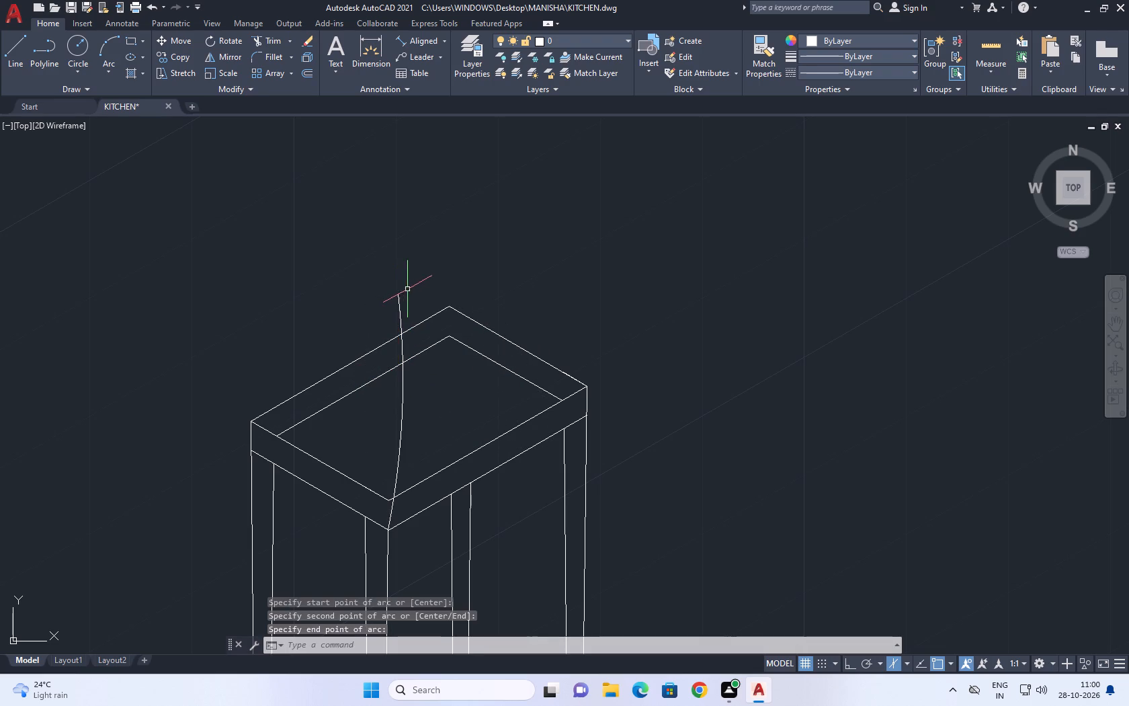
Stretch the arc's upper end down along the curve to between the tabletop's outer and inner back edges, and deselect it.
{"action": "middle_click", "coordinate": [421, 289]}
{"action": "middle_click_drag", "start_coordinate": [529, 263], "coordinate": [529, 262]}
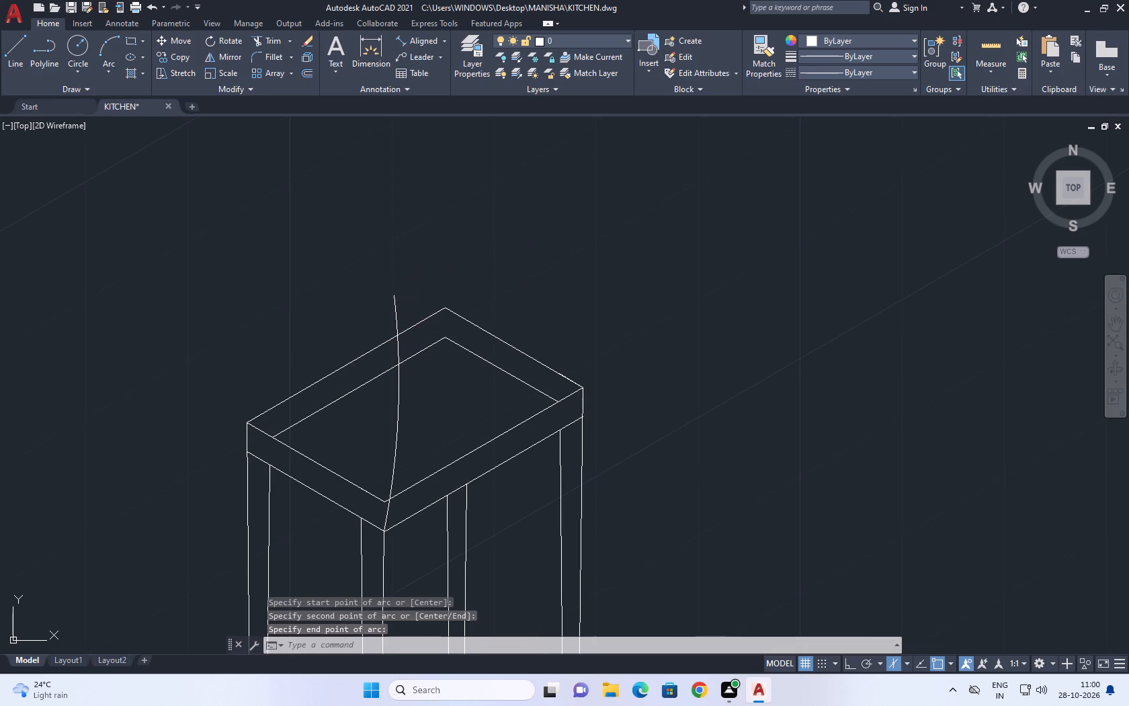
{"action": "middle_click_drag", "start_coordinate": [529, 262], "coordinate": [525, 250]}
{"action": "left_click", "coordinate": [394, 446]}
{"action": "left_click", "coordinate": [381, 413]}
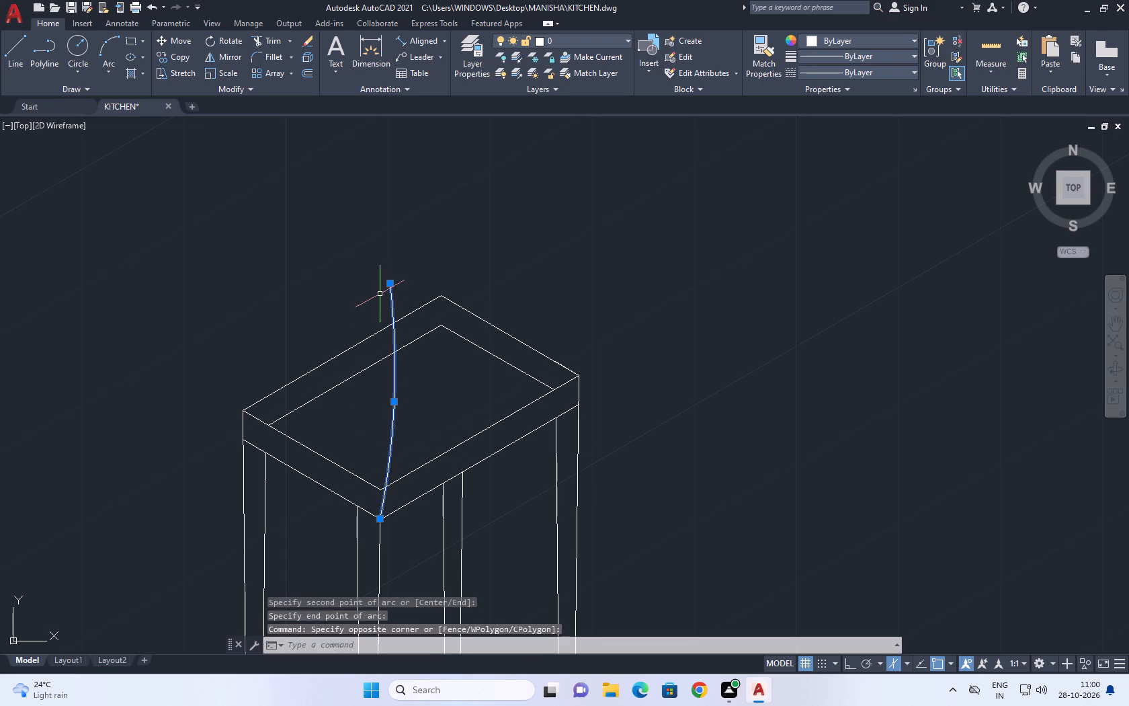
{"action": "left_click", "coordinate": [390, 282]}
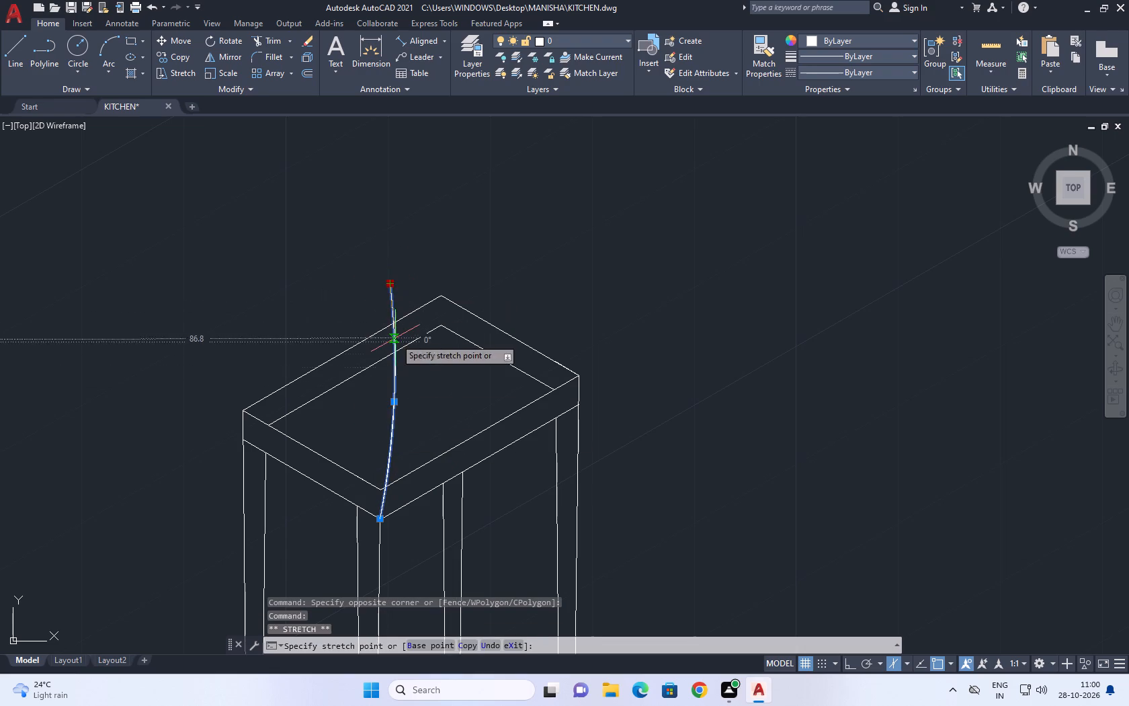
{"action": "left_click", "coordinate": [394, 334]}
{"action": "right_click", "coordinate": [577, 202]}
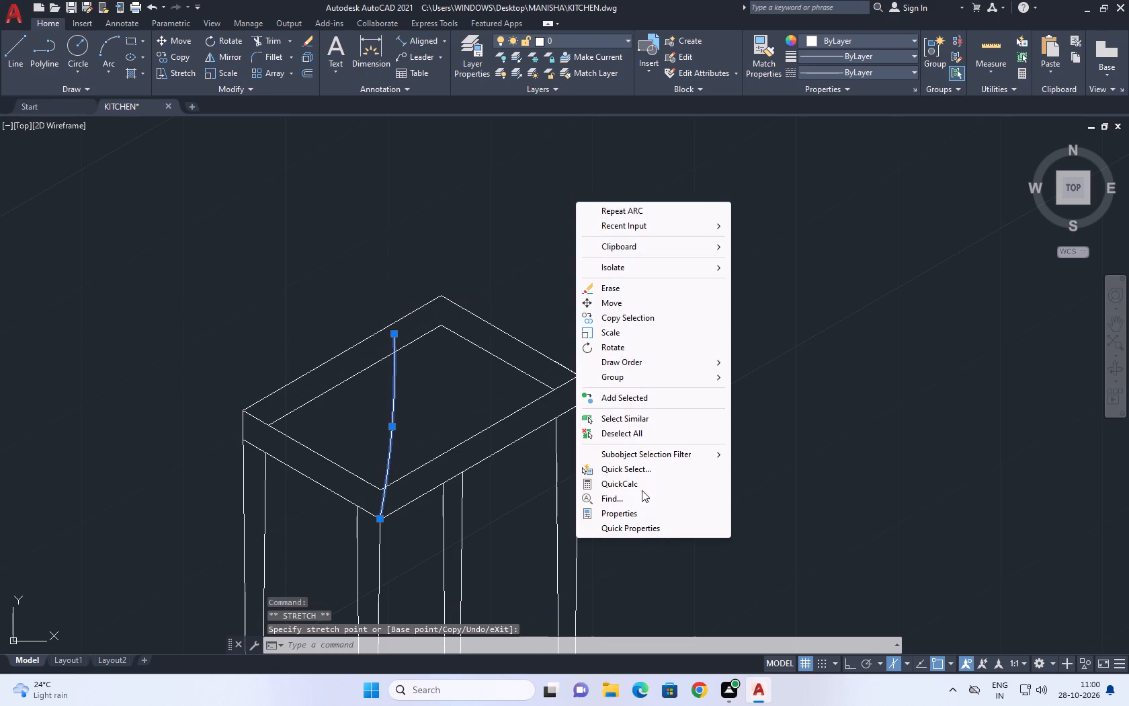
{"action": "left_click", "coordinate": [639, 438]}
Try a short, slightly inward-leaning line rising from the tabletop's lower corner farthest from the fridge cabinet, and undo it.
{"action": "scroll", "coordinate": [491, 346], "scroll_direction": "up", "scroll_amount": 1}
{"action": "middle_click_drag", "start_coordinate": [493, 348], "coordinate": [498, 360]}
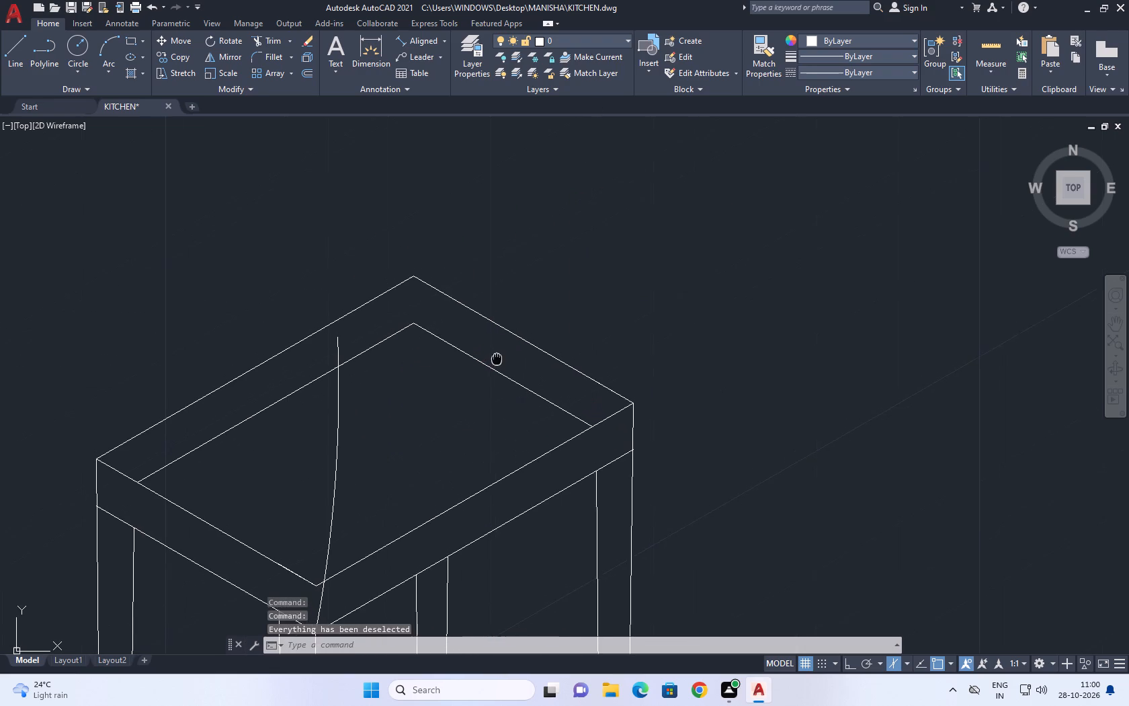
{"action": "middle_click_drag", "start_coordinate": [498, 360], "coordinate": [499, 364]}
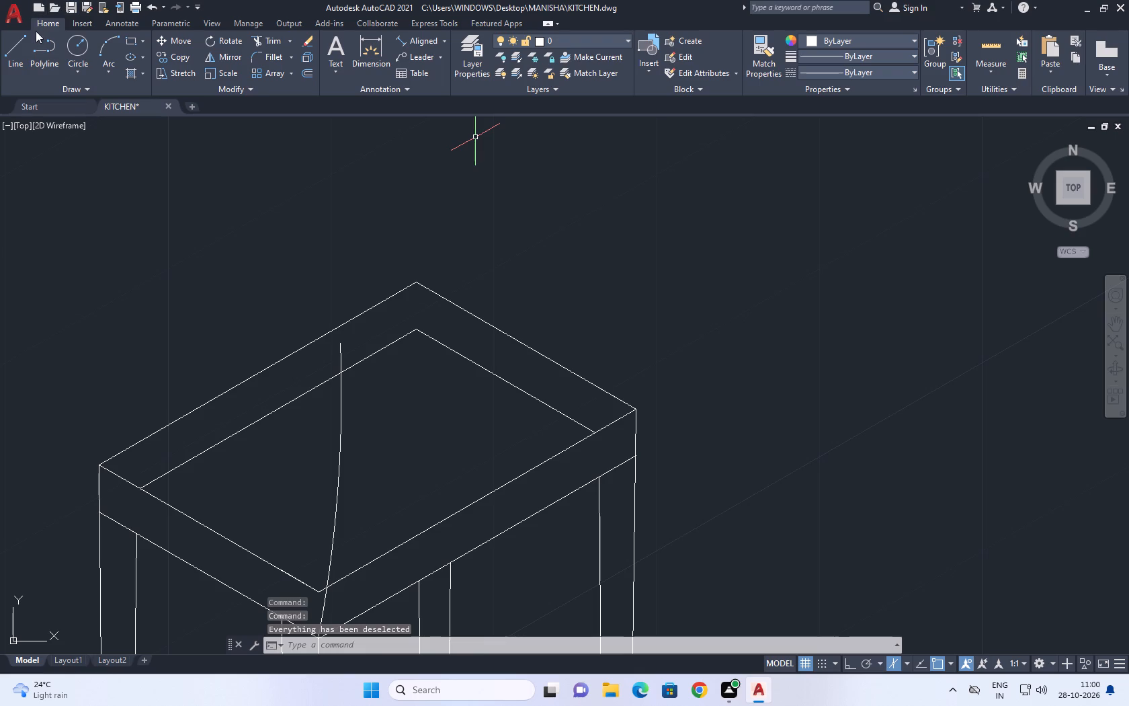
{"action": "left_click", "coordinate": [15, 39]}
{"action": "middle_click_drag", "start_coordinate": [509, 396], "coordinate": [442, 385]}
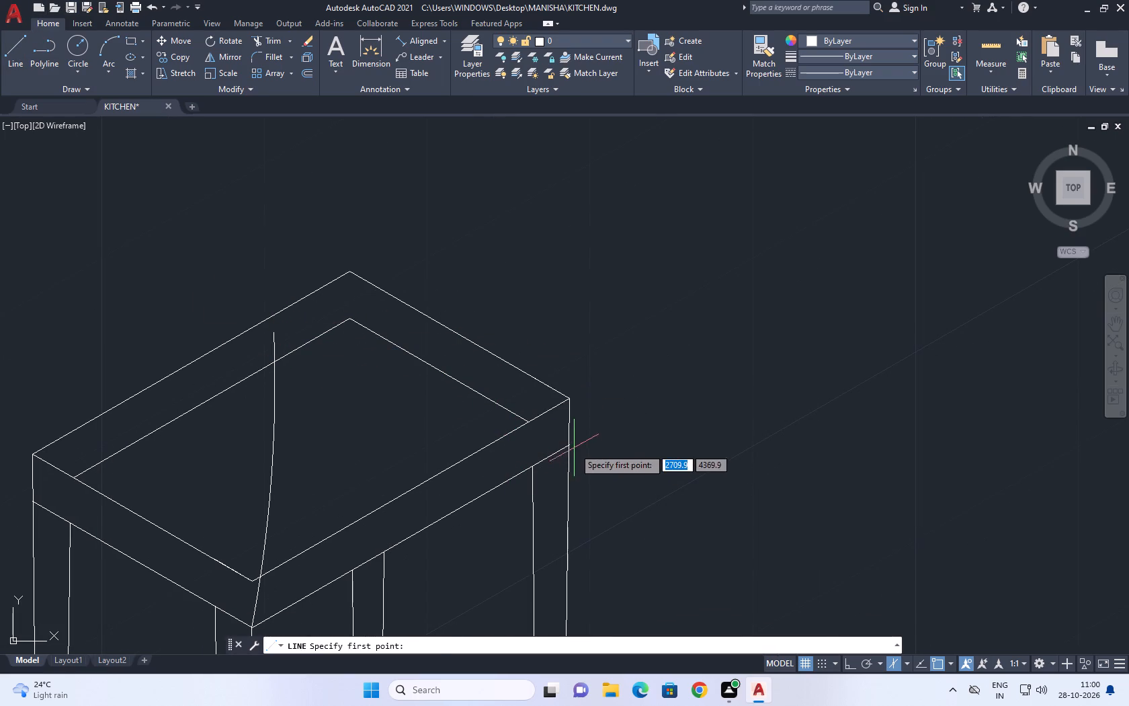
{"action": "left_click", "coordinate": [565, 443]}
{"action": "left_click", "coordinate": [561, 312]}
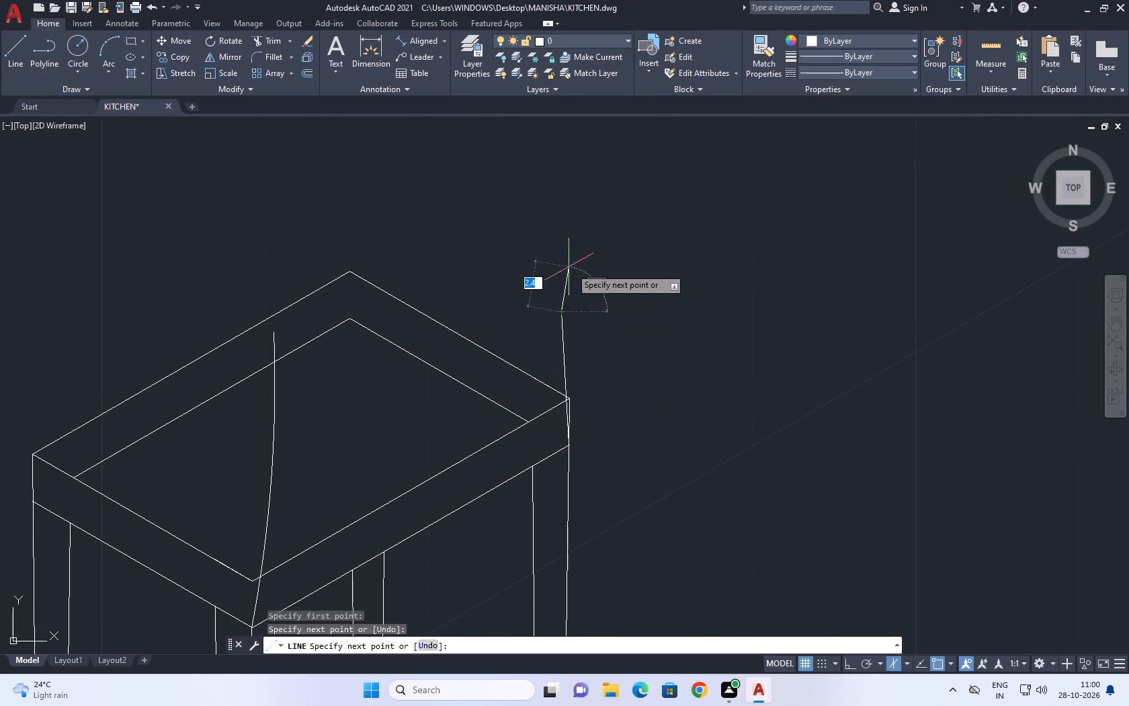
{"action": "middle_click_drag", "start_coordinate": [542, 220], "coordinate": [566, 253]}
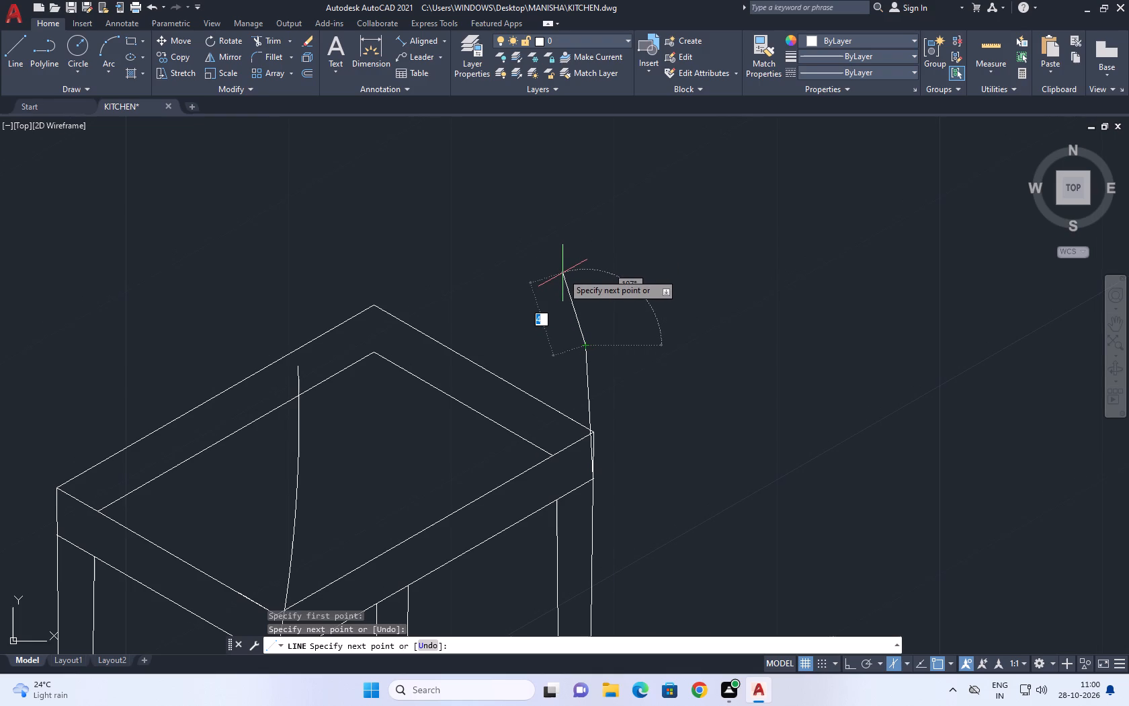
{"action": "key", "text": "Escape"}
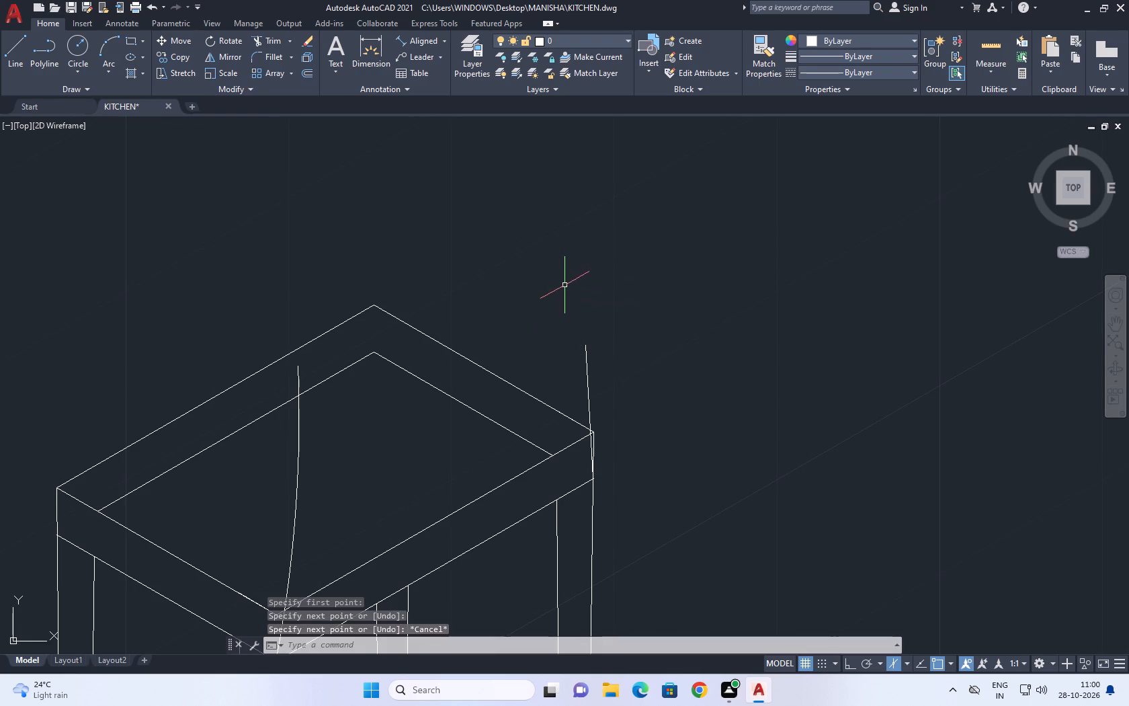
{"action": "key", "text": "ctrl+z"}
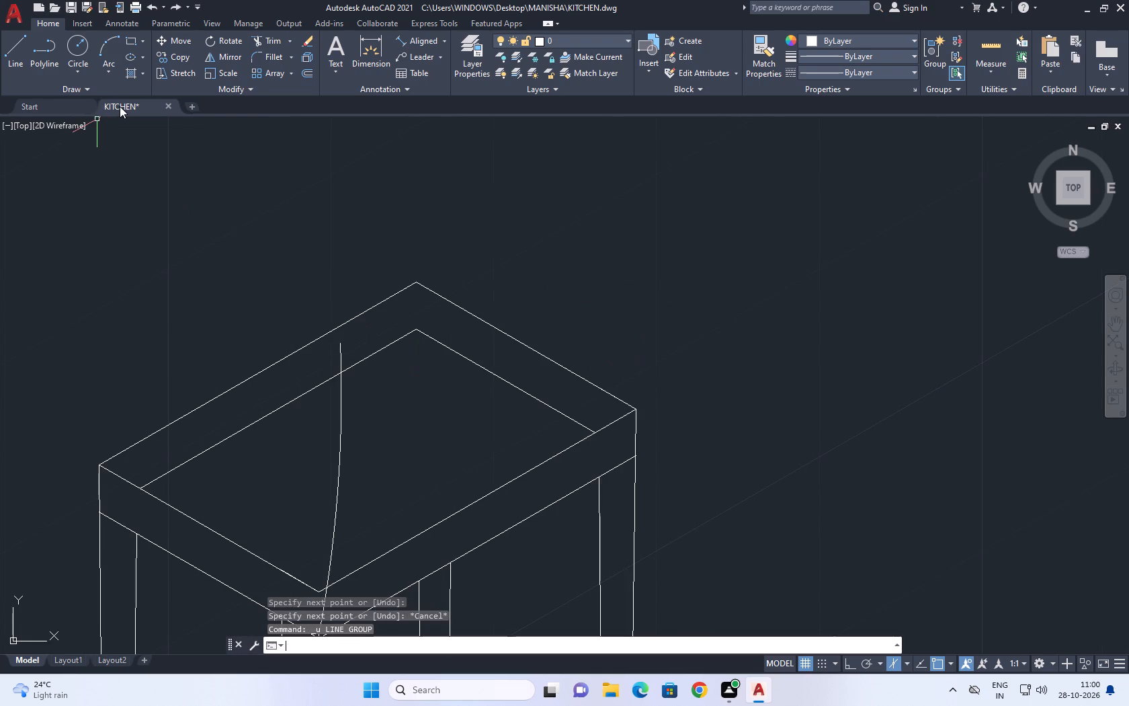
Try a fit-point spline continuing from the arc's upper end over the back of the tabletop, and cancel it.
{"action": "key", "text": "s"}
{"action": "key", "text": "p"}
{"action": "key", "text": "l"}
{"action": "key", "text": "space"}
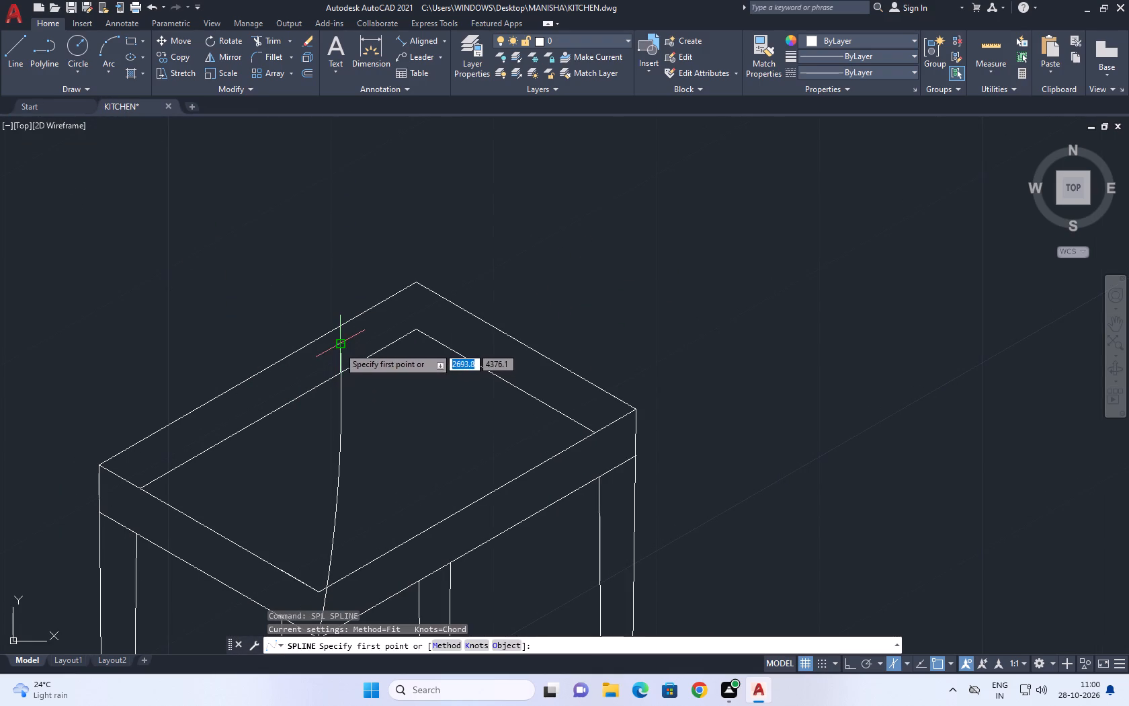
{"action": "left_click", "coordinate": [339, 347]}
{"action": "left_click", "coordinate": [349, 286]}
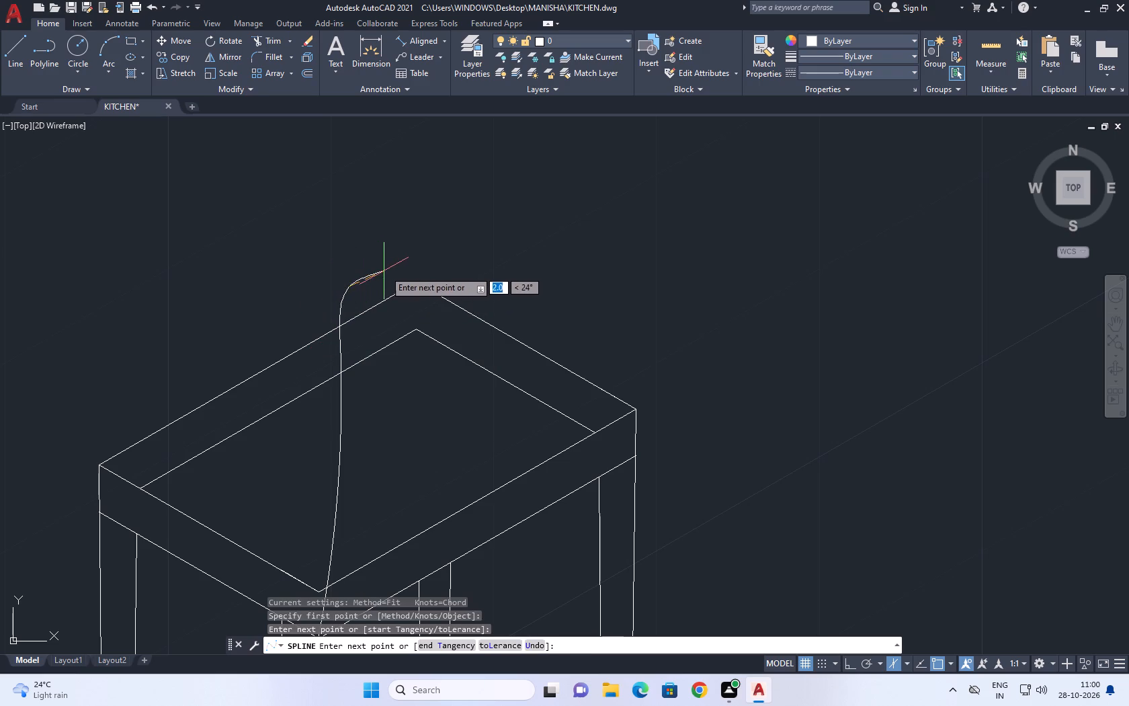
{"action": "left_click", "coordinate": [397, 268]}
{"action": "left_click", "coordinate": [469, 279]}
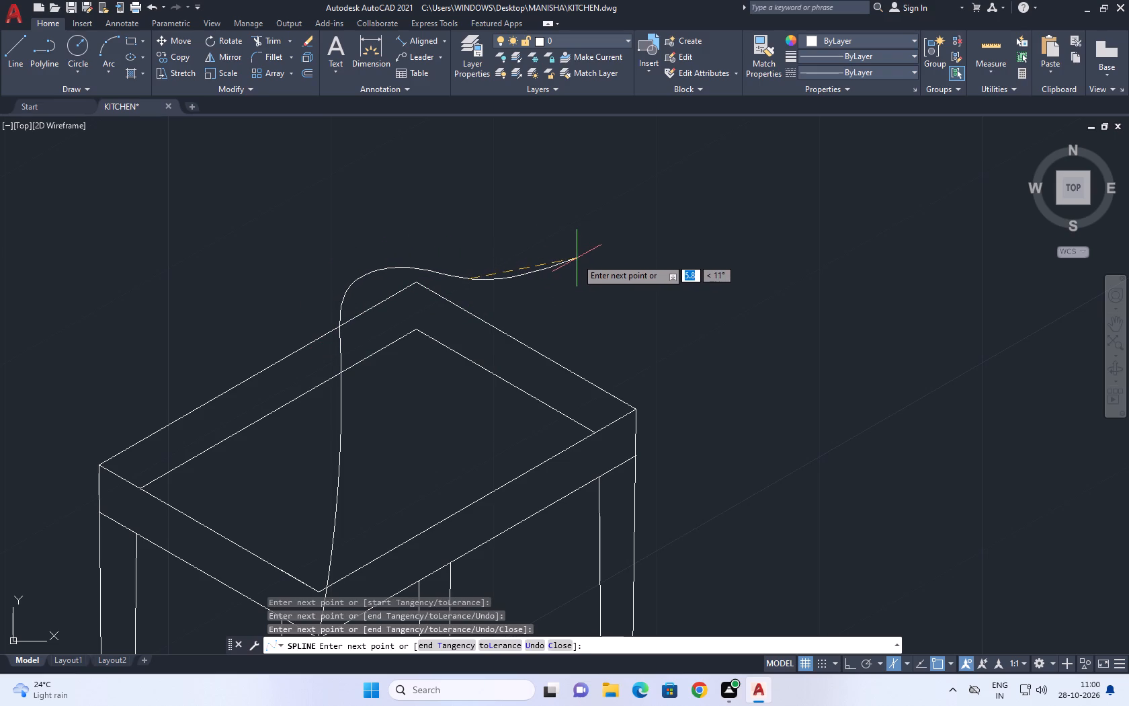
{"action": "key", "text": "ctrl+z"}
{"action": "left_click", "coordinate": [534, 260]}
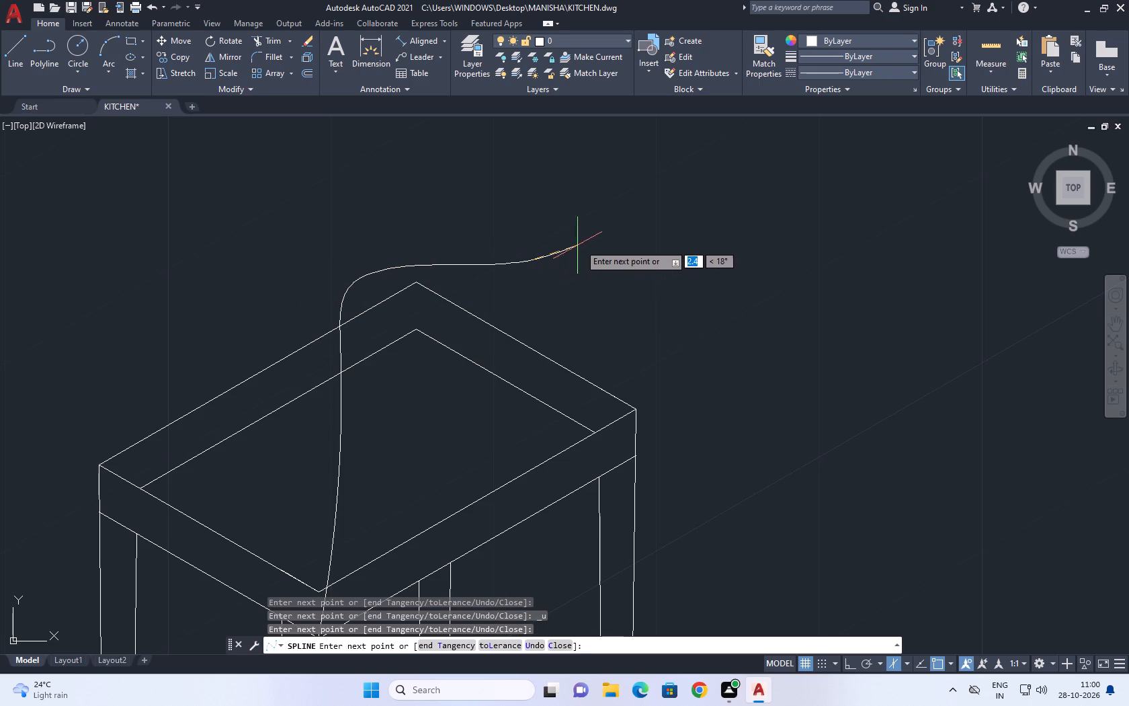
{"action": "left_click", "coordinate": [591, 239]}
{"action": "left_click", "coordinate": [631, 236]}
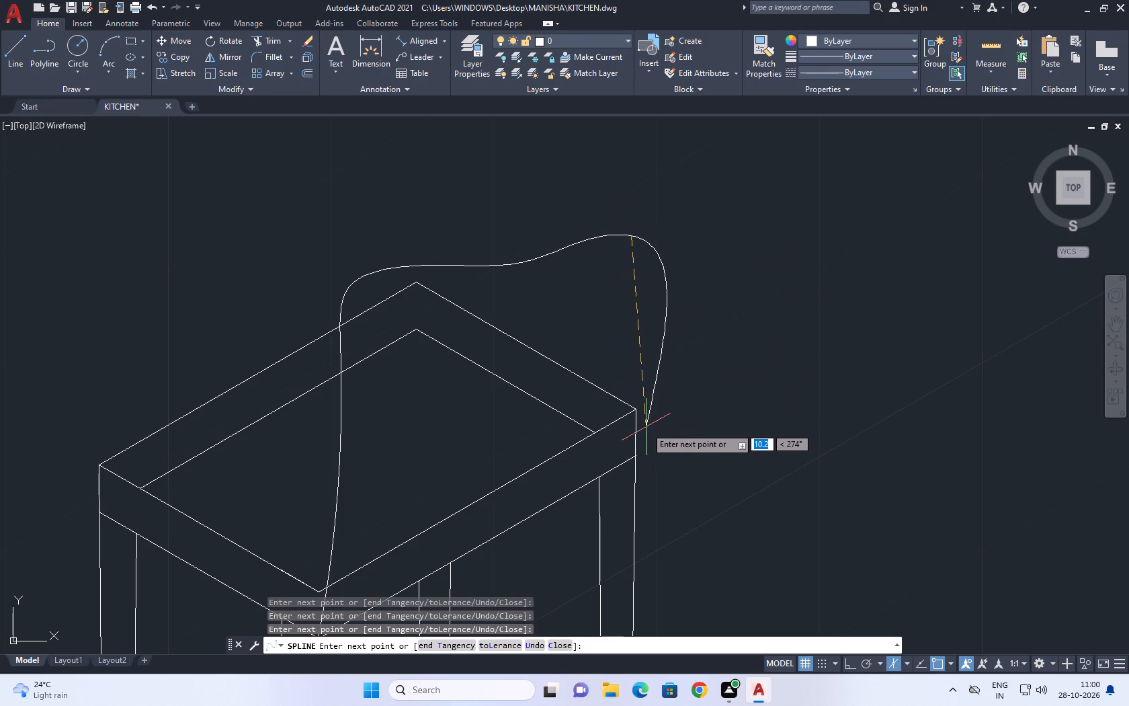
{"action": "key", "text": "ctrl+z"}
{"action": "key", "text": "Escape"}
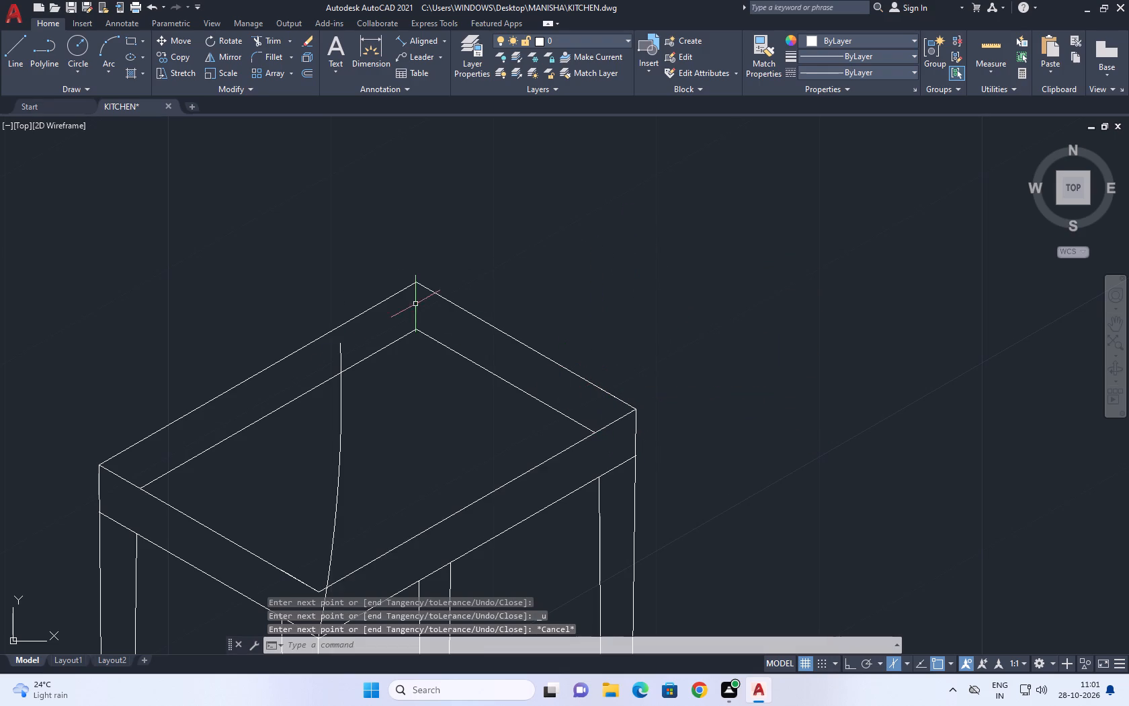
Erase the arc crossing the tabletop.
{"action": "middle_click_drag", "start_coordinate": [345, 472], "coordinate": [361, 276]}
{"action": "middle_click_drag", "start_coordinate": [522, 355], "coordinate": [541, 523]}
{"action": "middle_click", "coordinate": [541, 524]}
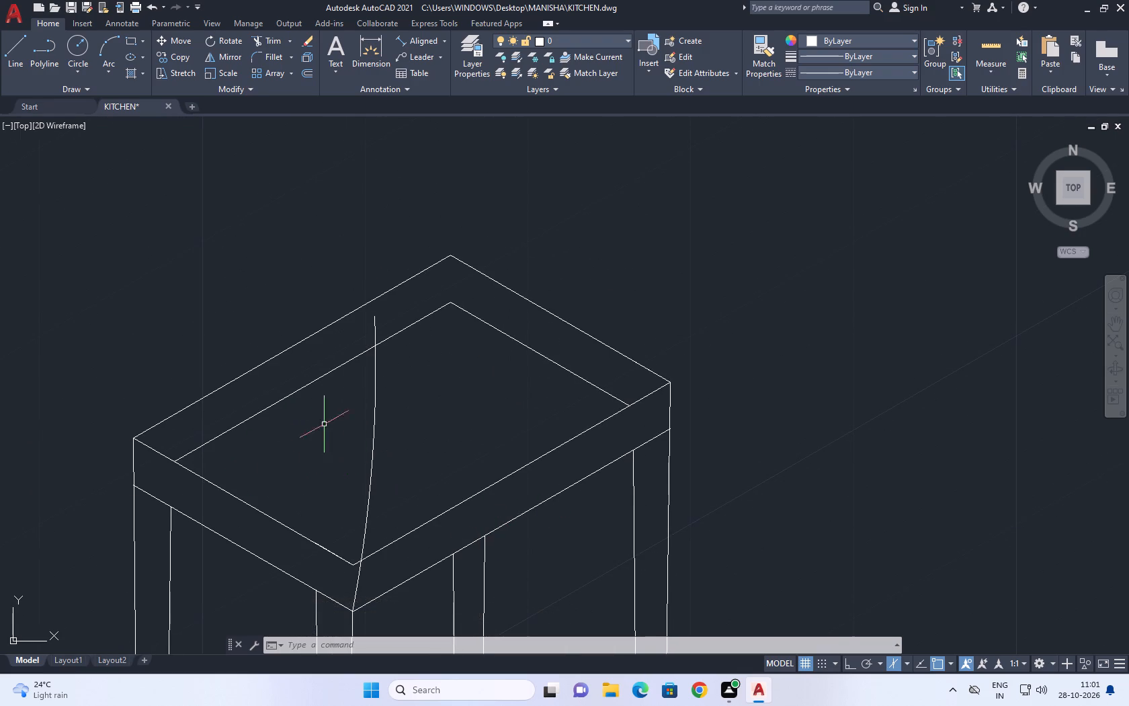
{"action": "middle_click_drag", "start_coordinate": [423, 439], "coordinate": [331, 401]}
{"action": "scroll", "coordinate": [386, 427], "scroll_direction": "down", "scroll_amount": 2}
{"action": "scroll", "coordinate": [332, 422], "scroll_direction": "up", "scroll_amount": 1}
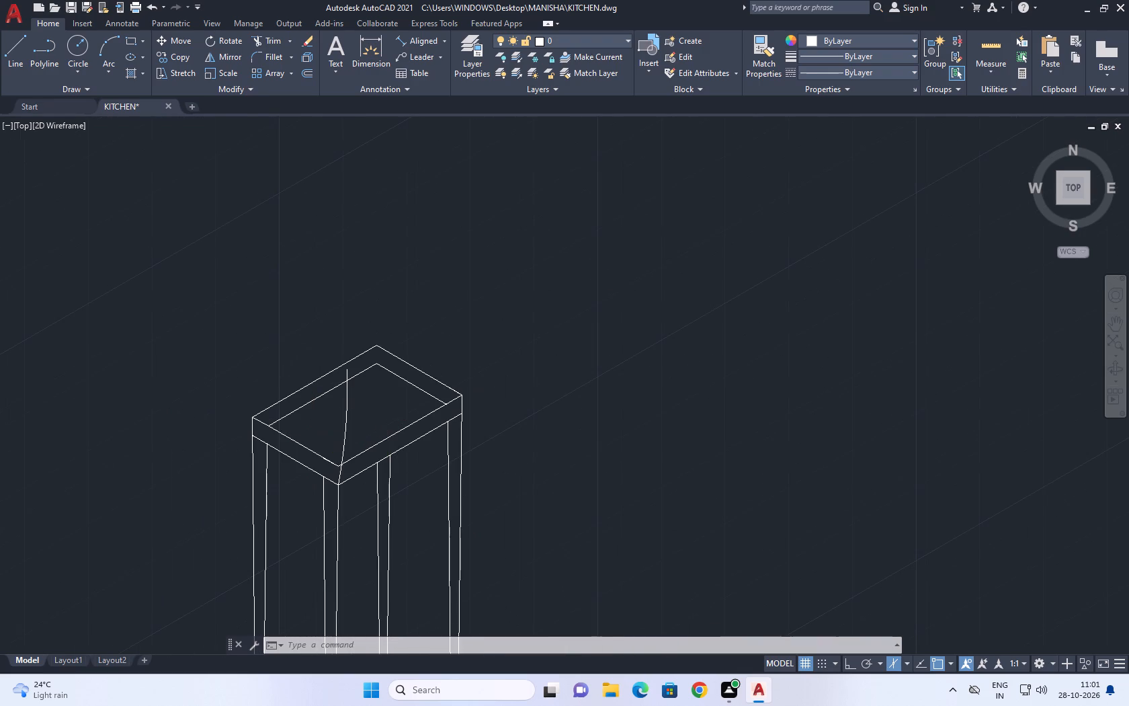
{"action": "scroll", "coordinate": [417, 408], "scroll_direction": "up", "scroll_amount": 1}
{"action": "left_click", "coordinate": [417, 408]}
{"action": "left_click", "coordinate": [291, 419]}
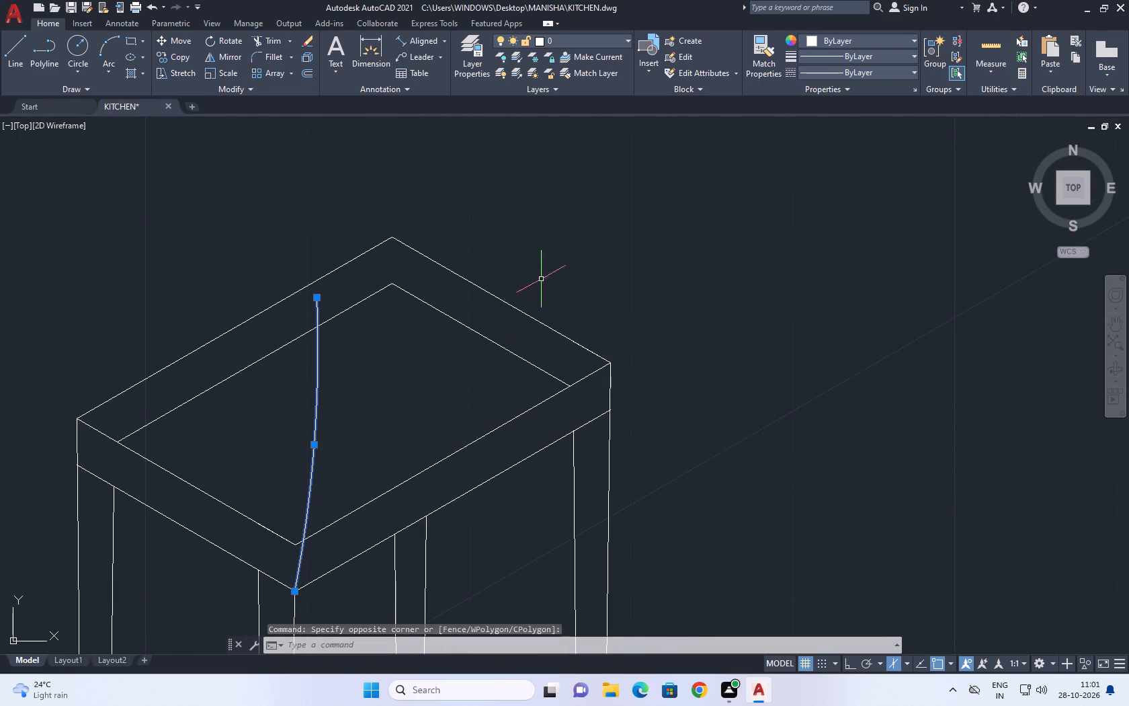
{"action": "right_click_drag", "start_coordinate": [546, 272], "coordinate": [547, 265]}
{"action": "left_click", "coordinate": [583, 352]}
Draw a steep three-point arc curving upward in the empty area beside the four-legged piece, on the side away from the fridge cabinet.
{"action": "scroll", "coordinate": [435, 321], "scroll_direction": "down", "scroll_amount": 2}
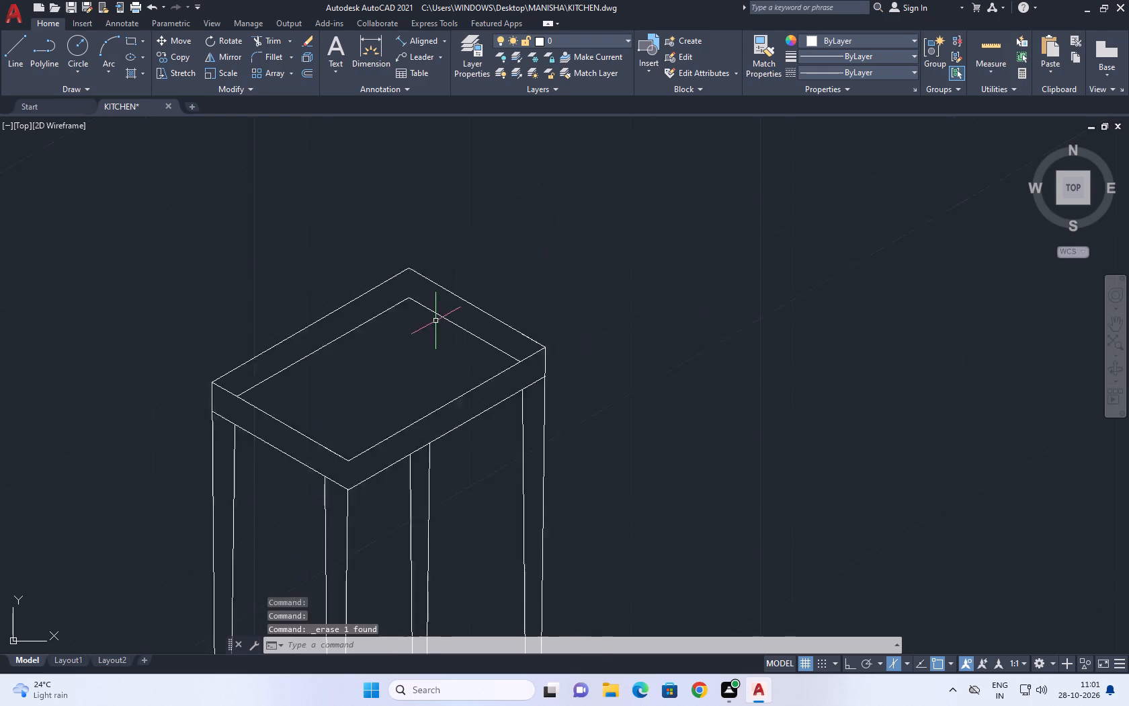
{"action": "scroll", "coordinate": [435, 321], "scroll_direction": "down", "scroll_amount": 2}
{"action": "middle_click_drag", "start_coordinate": [534, 346], "coordinate": [568, 342]}
{"action": "middle_click_drag", "start_coordinate": [593, 339], "coordinate": [618, 333]}
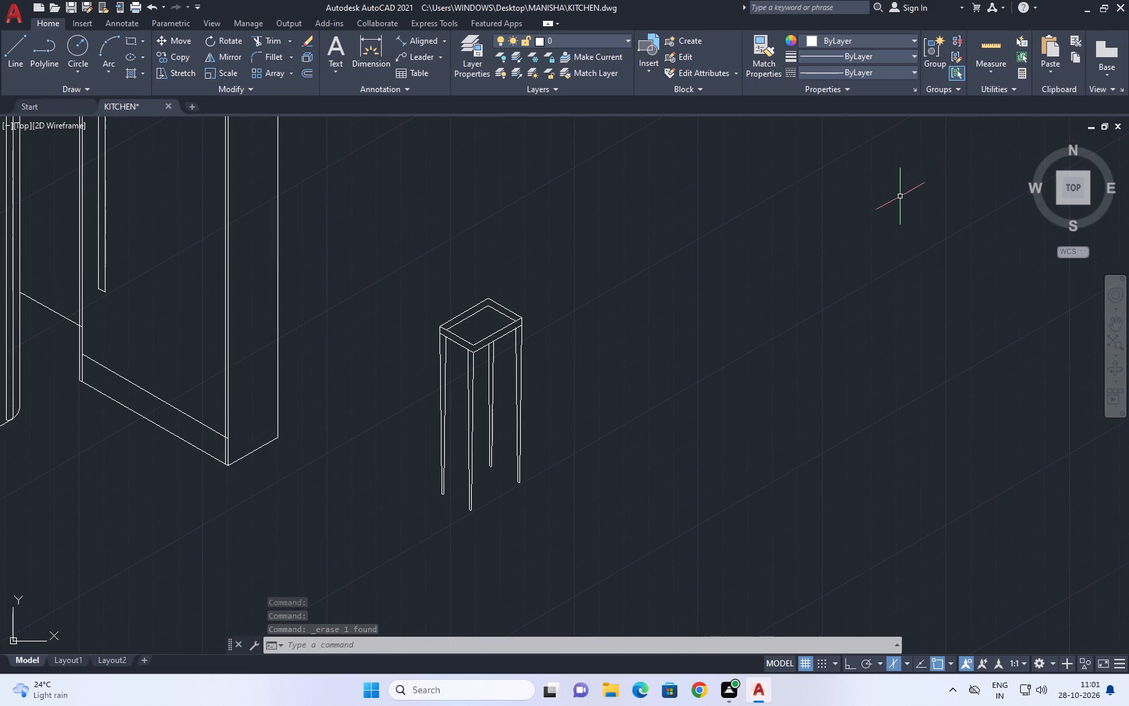
{"action": "middle_click_drag", "start_coordinate": [894, 212], "coordinate": [811, 328]}
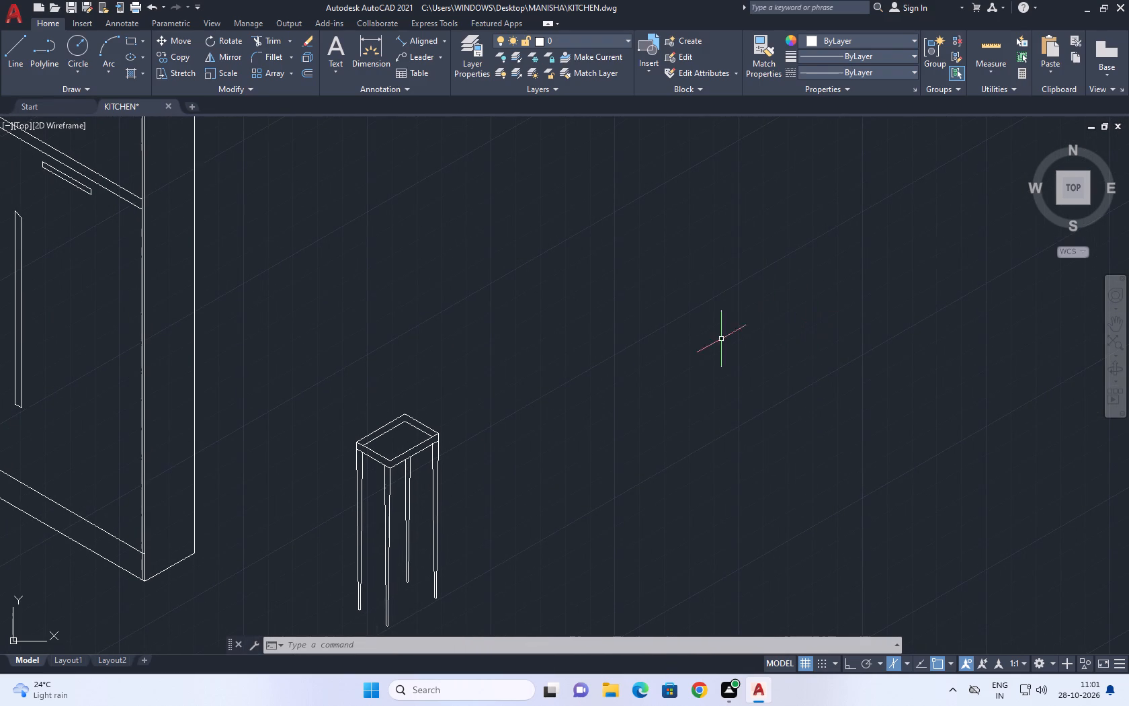
{"action": "middle_click_drag", "start_coordinate": [667, 349], "coordinate": [557, 317]}
{"action": "type", "text": "A"}
{"action": "key", "text": "space"}
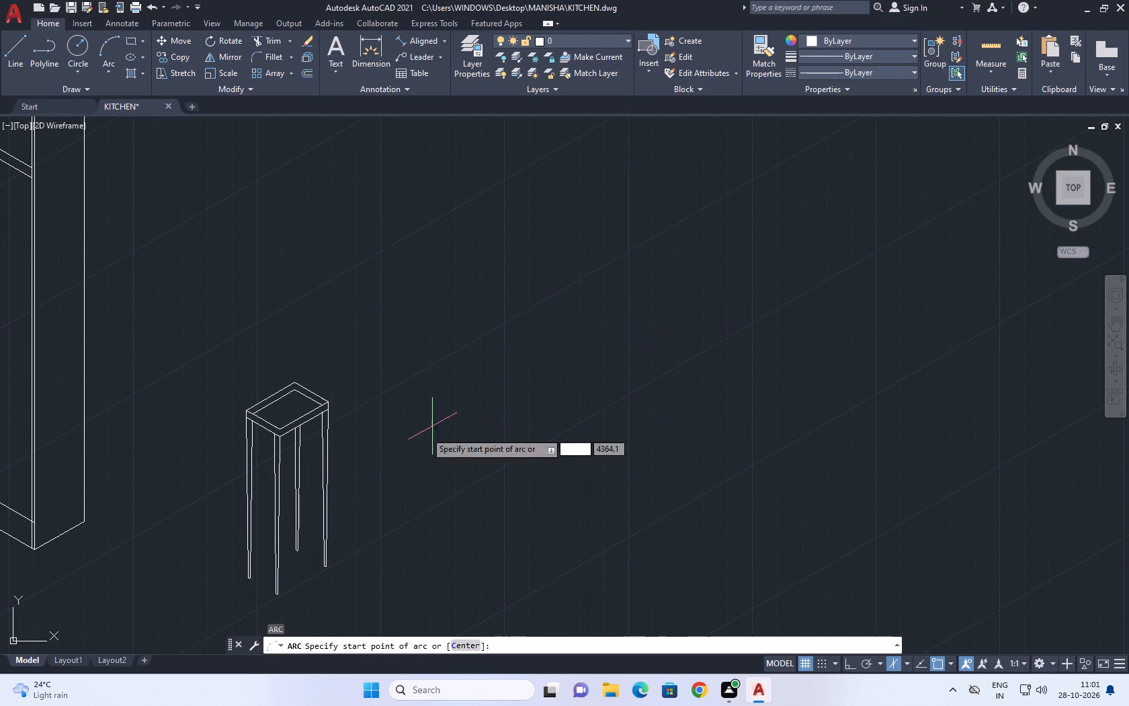
{"action": "scroll", "coordinate": [420, 465], "scroll_direction": "up", "scroll_amount": 2}
{"action": "left_click", "coordinate": [386, 422]}
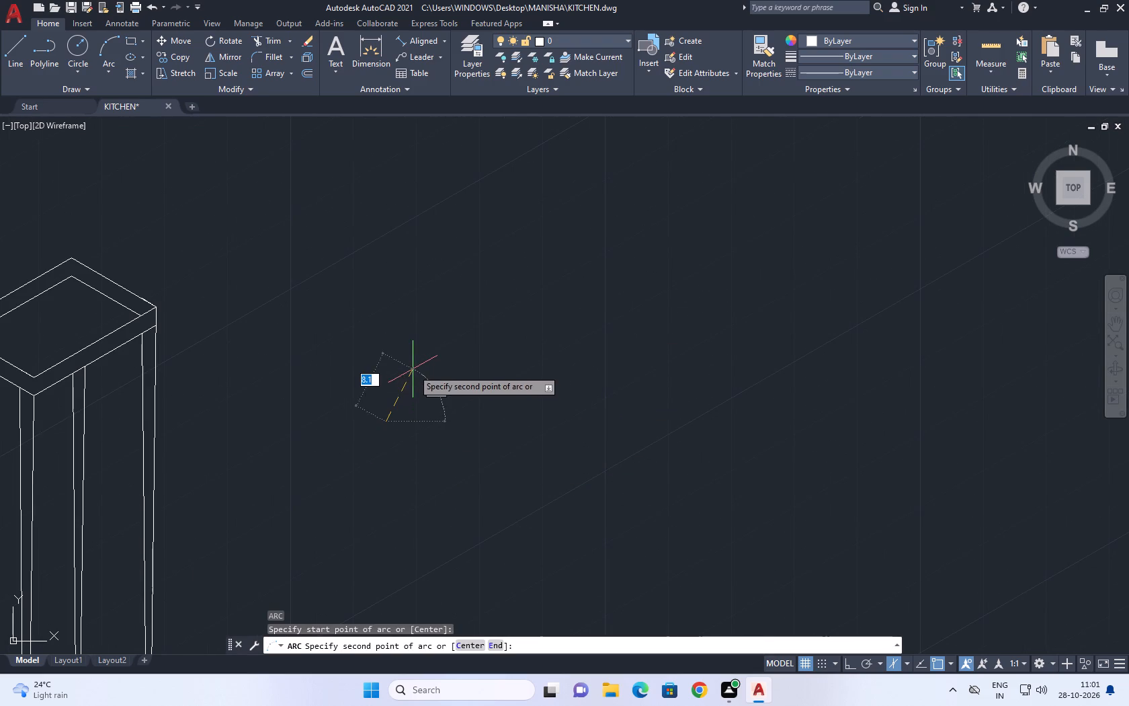
{"action": "left_click", "coordinate": [401, 368]}
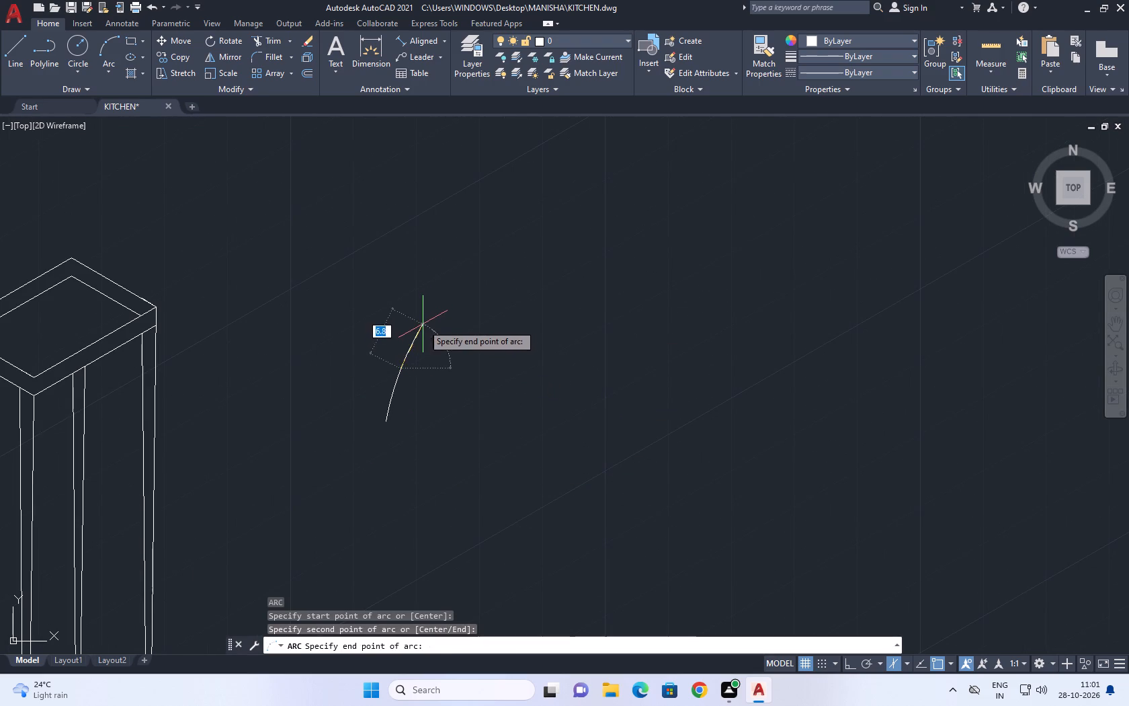
{"action": "left_click", "coordinate": [423, 323]}
Draw a second, shallower three-point arc from the first arc's upper end, sweeping outward and upward away from the table.
{"action": "left_click", "coordinate": [104, 39]}
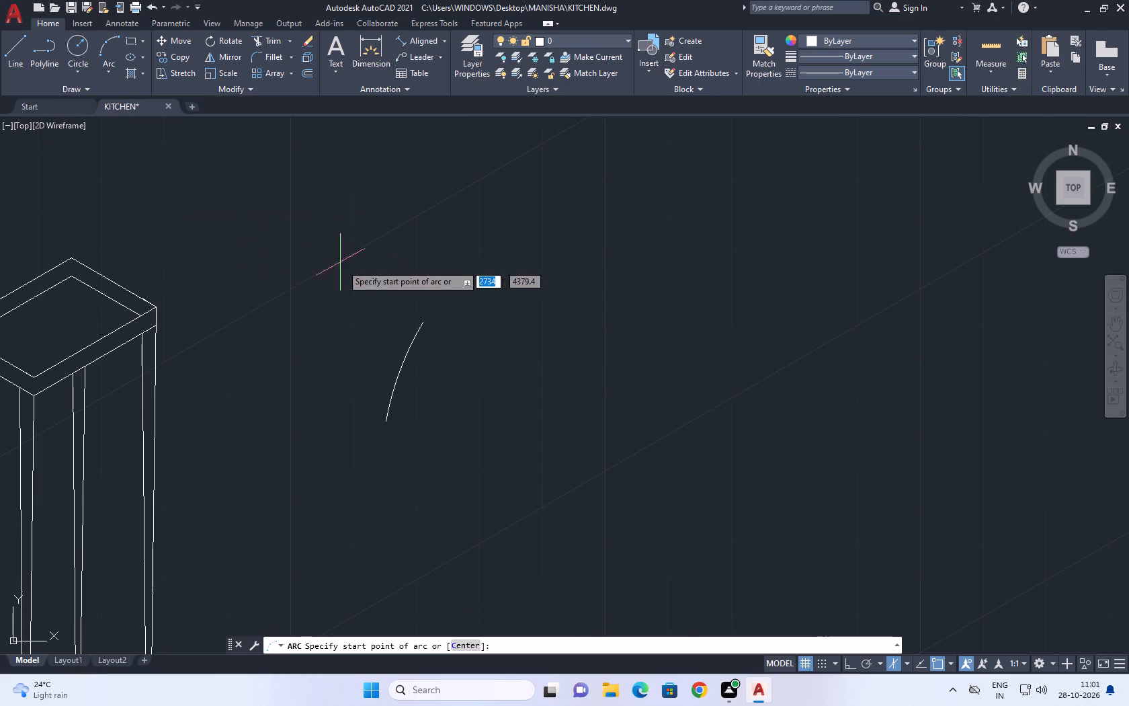
{"action": "left_click", "coordinate": [424, 319]}
{"action": "left_click", "coordinate": [480, 309]}
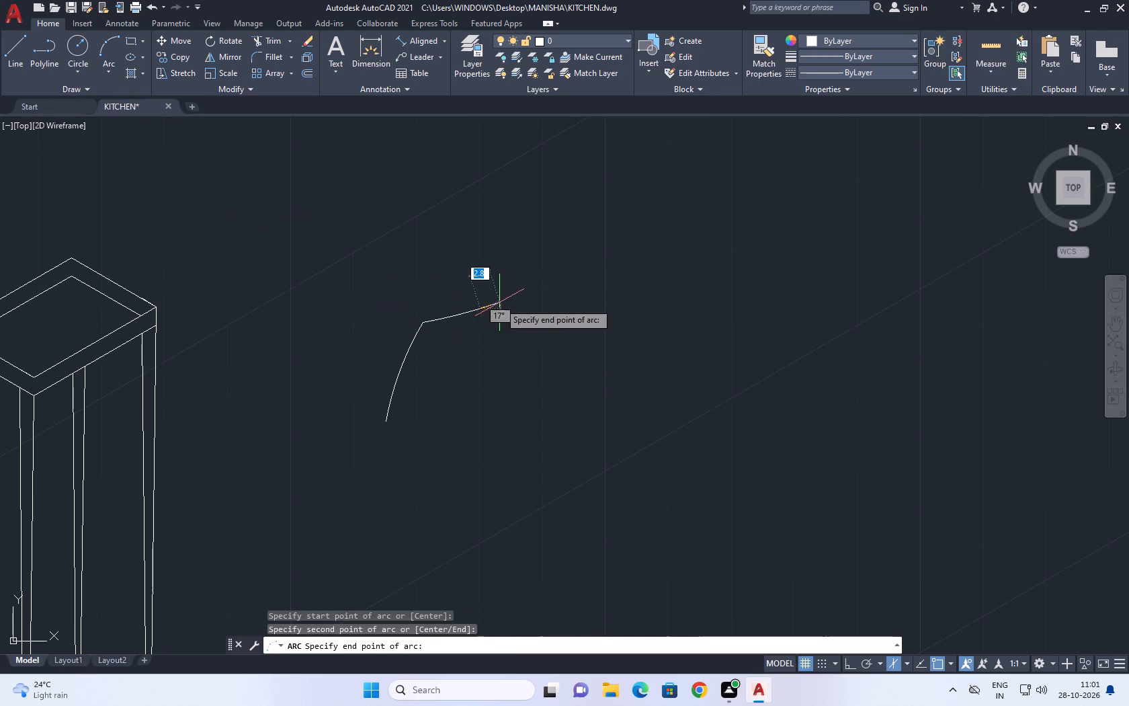
{"action": "left_click", "coordinate": [520, 281]}
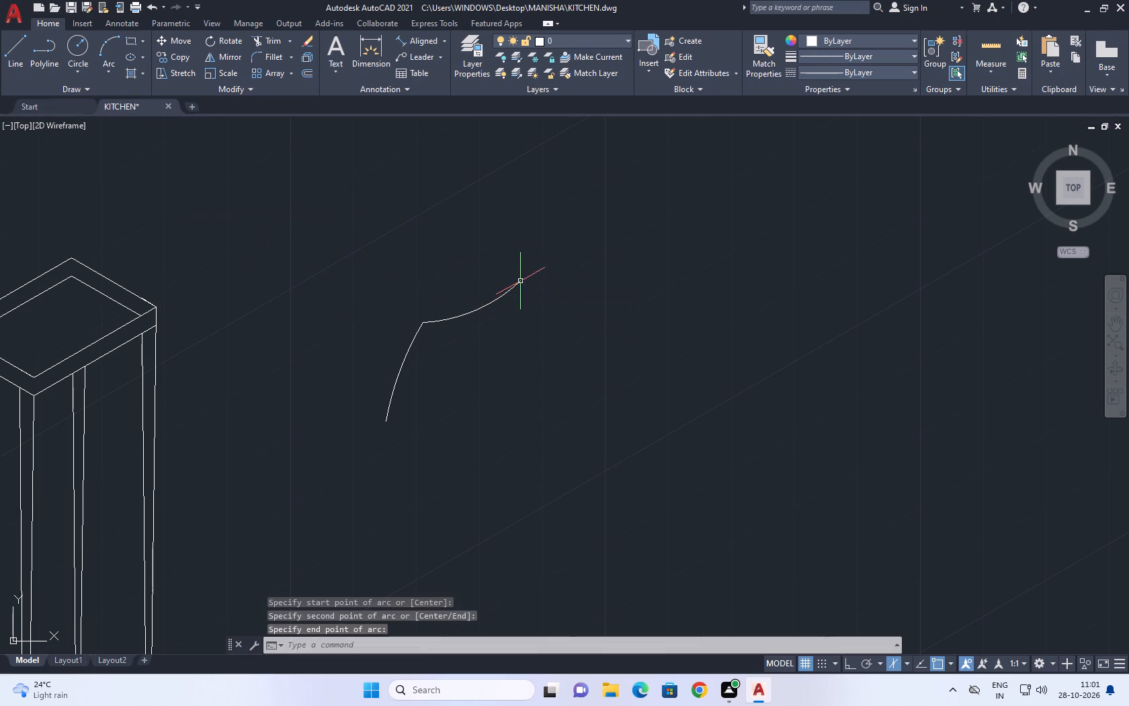
Draw a third three-point arc from the second arc's outer end, bulging outward and running down to close the outer side.
{"action": "right_click", "coordinate": [298, 251]}
{"action": "left_click", "coordinate": [346, 260]}
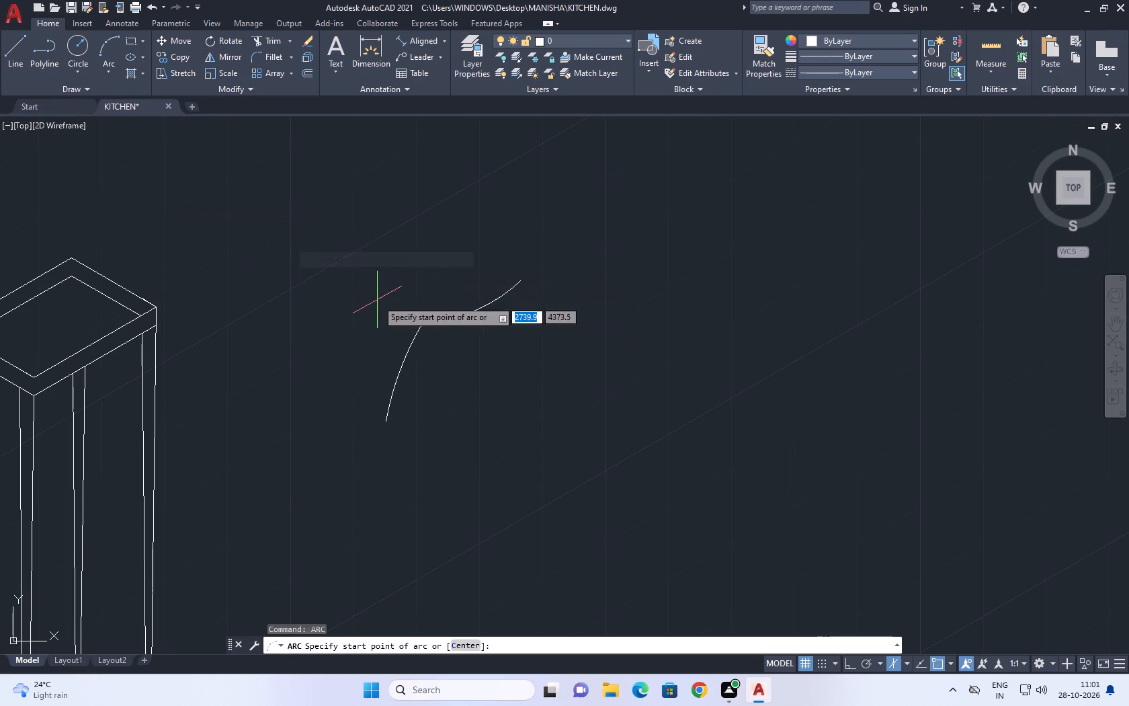
{"action": "middle_click_drag", "start_coordinate": [377, 300], "coordinate": [409, 274]}
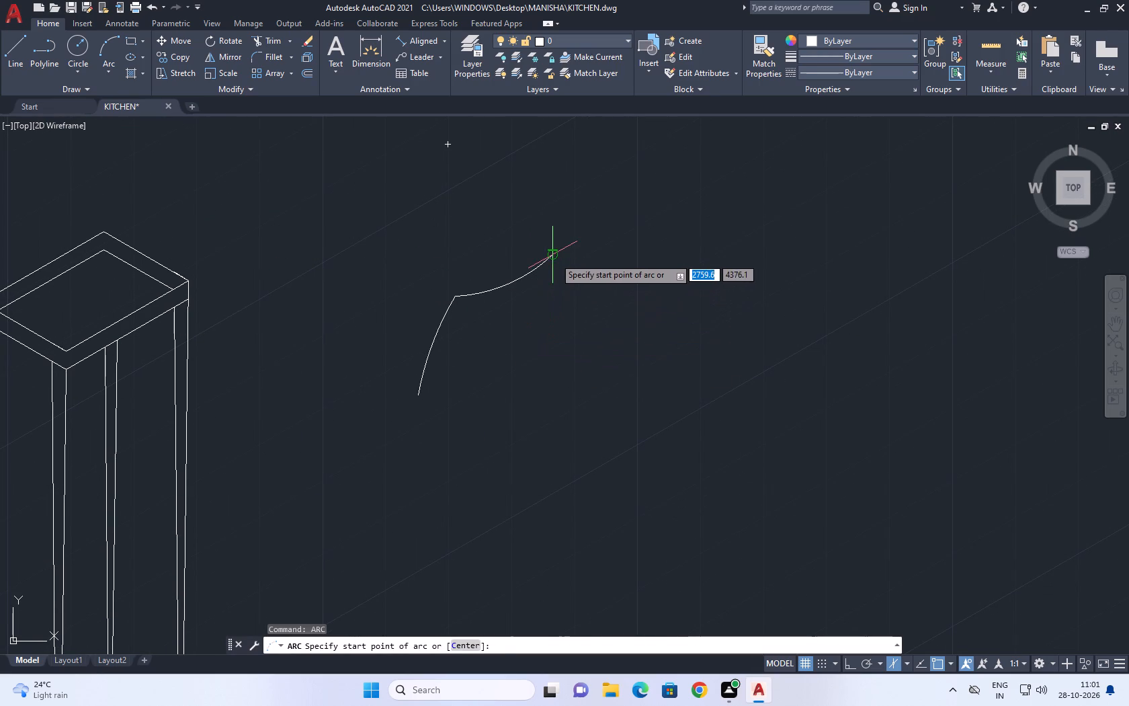
{"action": "left_click", "coordinate": [554, 258]}
{"action": "left_click", "coordinate": [558, 287]}
{"action": "left_click", "coordinate": [546, 368]}
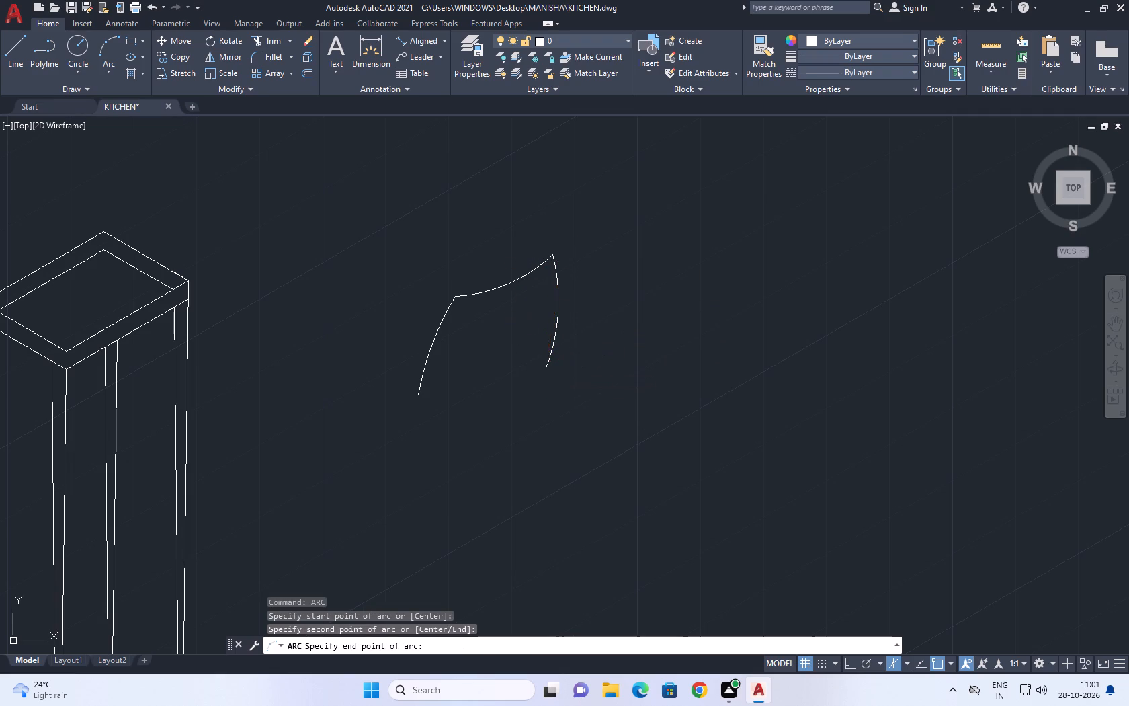
Stretch the outer arc's midpoint inward to flatten it to a radius of about 127, and clear the selection.
{"action": "scroll", "coordinate": [549, 303], "scroll_direction": "up", "scroll_amount": 1}
{"action": "left_click", "coordinate": [567, 309]}
{"action": "left_click", "coordinate": [546, 311]}
{"action": "left_click", "coordinate": [561, 321]}
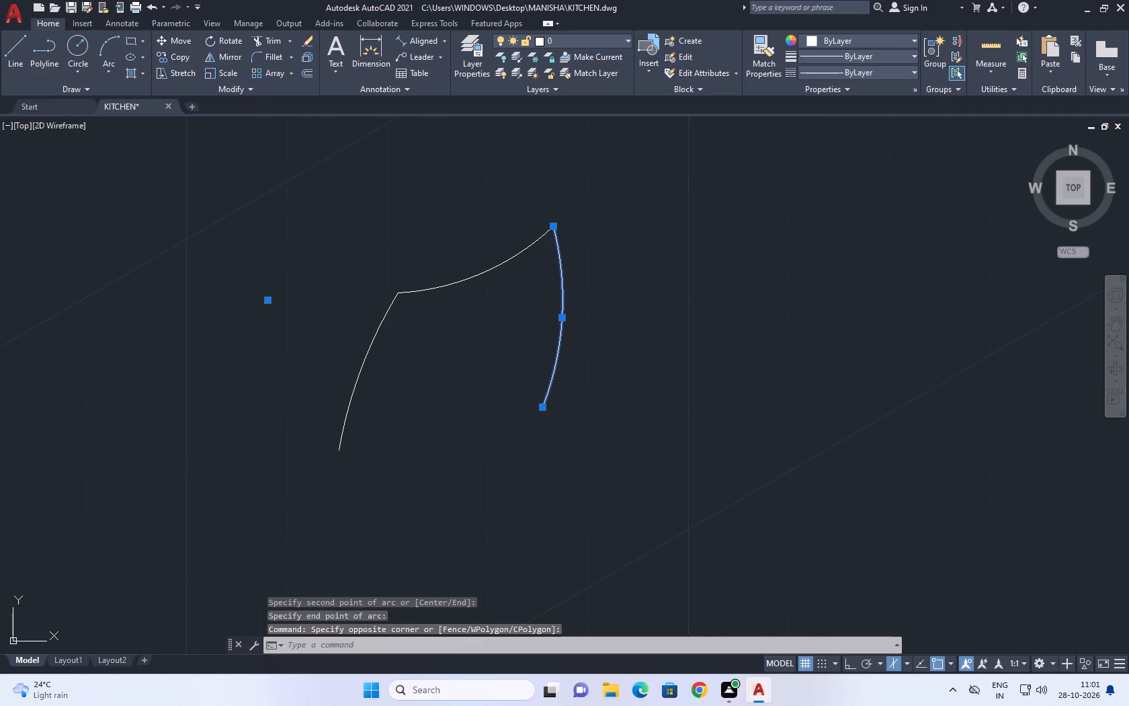
{"action": "left_click", "coordinate": [566, 318]}
{"action": "left_click", "coordinate": [560, 317]}
{"action": "left_click", "coordinate": [560, 317]}
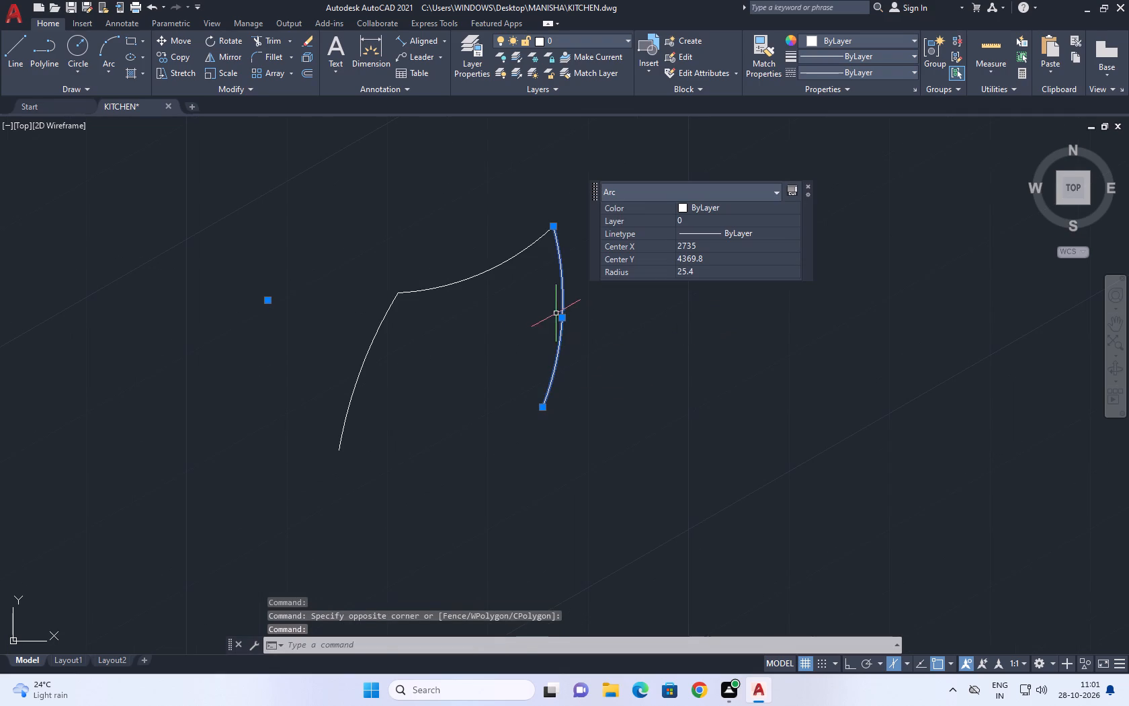
{"action": "left_click", "coordinate": [555, 313]}
{"action": "left_click", "coordinate": [536, 320]}
{"action": "left_click", "coordinate": [560, 319]}
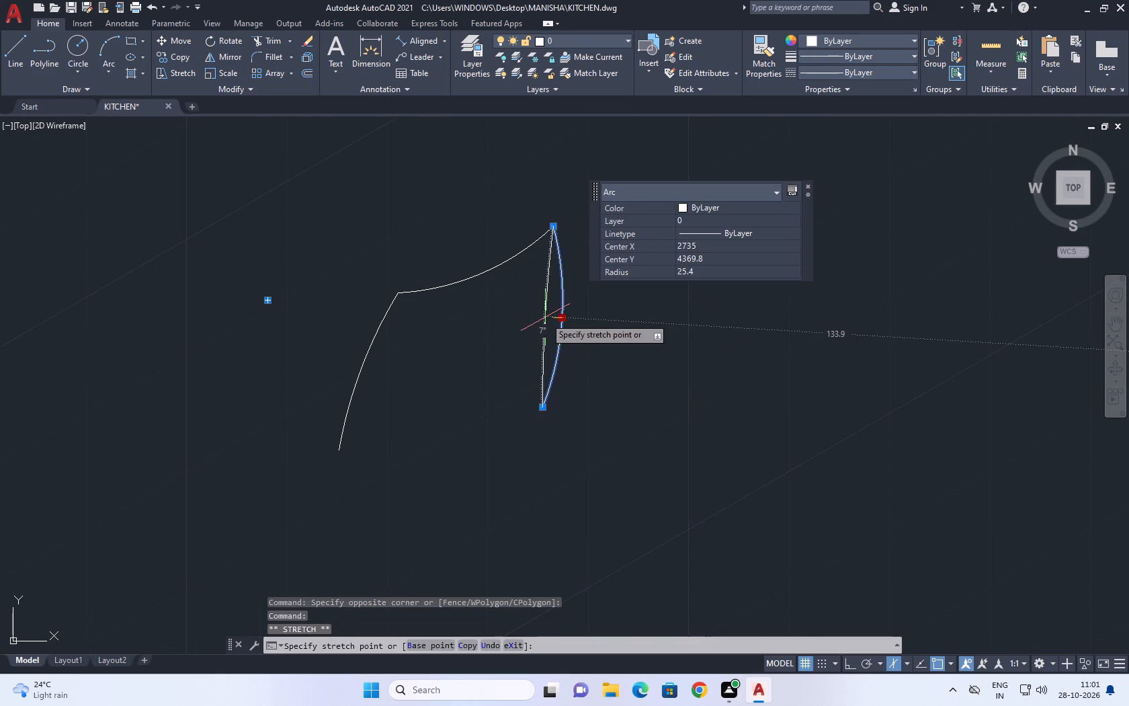
{"action": "left_click", "coordinate": [550, 319]}
{"action": "middle_click_drag", "start_coordinate": [605, 352], "coordinate": [582, 353]}
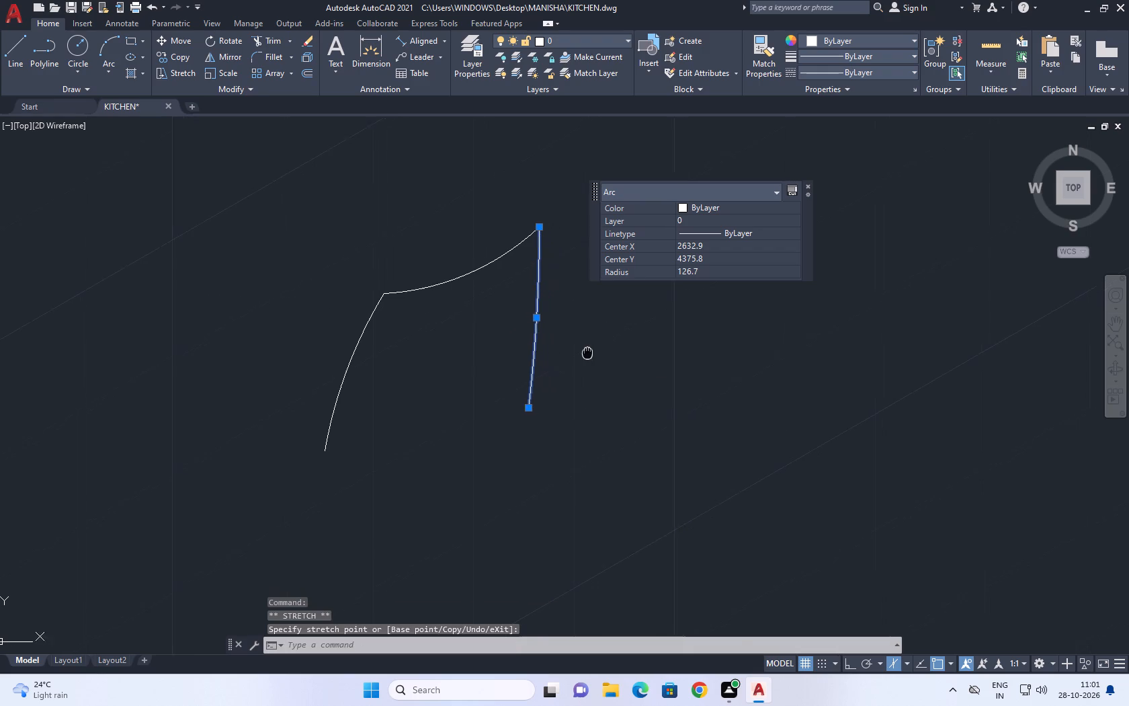
{"action": "middle_click_drag", "start_coordinate": [582, 353], "coordinate": [554, 355]}
{"action": "right_click", "coordinate": [644, 404]}
{"action": "left_click", "coordinate": [709, 289]}
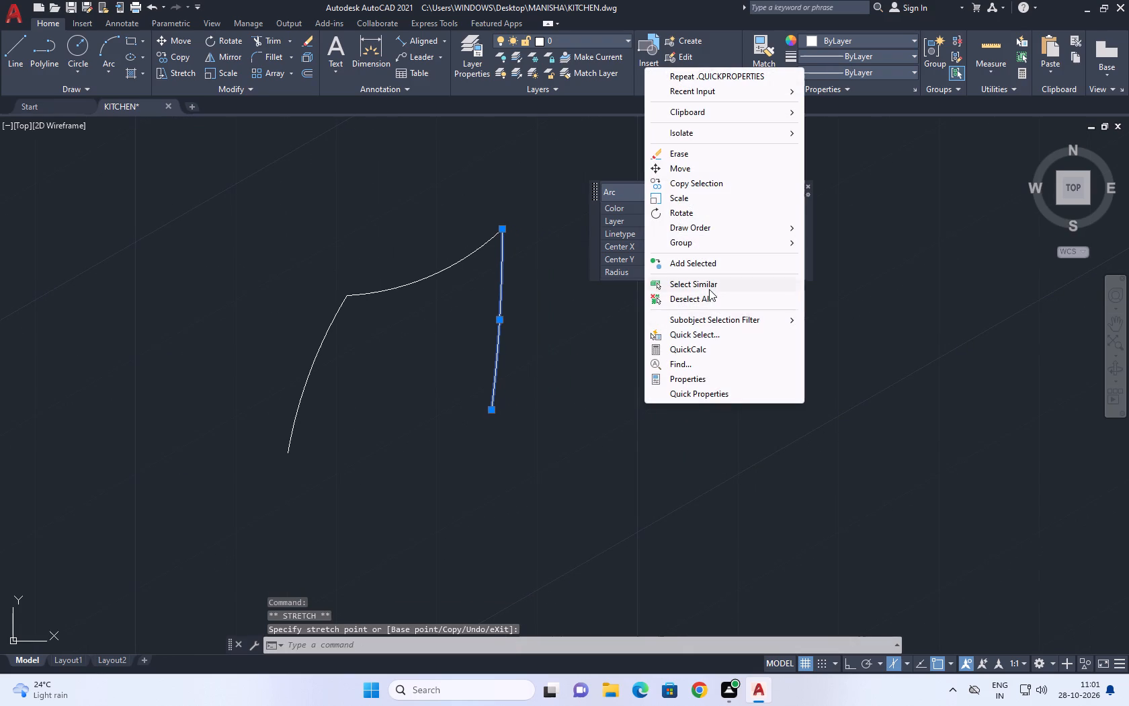
{"action": "right_click", "coordinate": [616, 311]}
{"action": "left_click", "coordinate": [681, 518]}
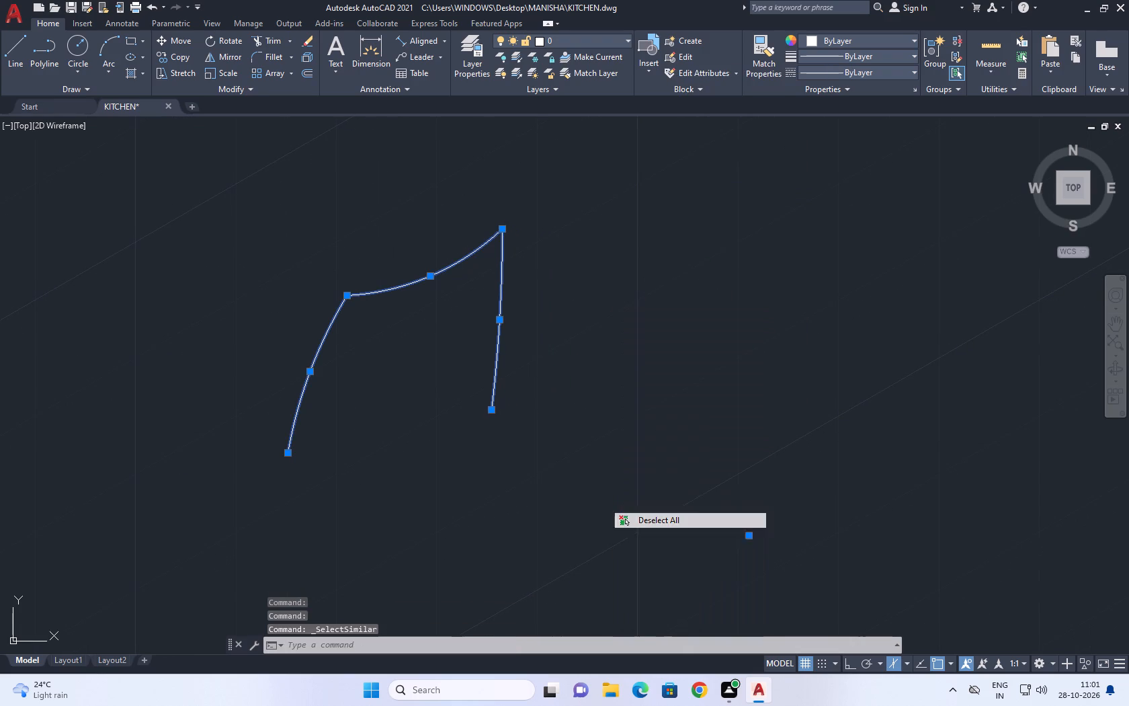
Draw a bottom three-point arc from the first arc's lower end, sagging downward and ending on the outer arc.
{"action": "left_click", "coordinate": [111, 42]}
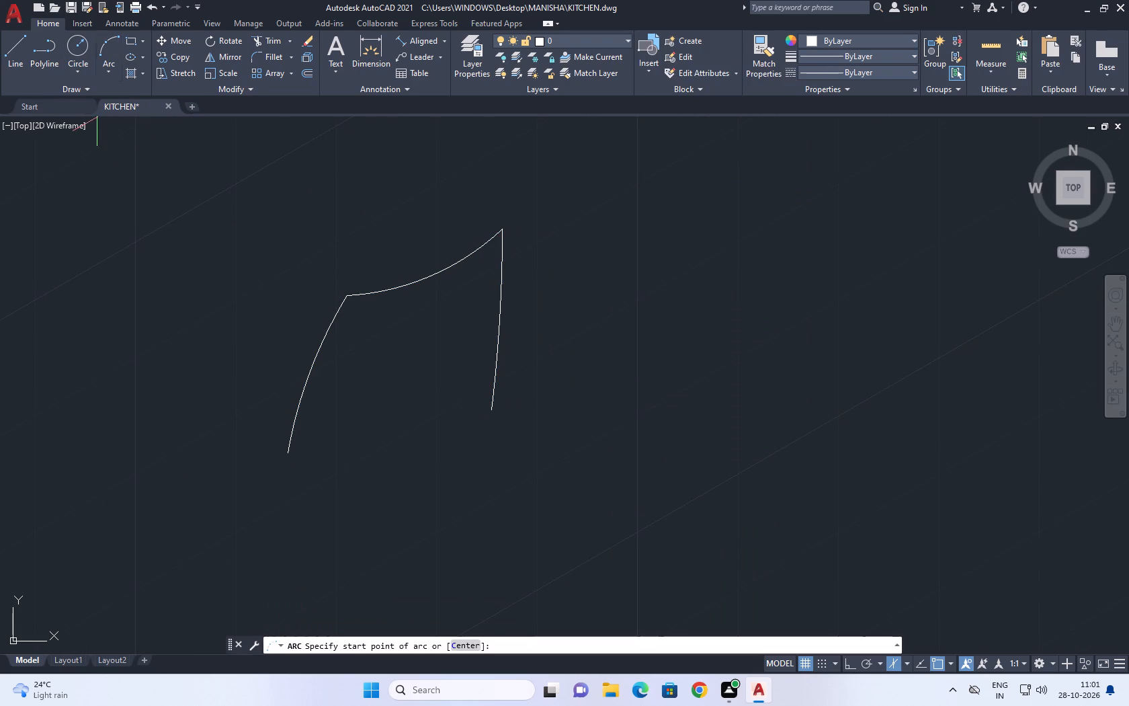
{"action": "scroll", "coordinate": [267, 442], "scroll_direction": "up", "scroll_amount": 3}
{"action": "left_click", "coordinate": [337, 472]}
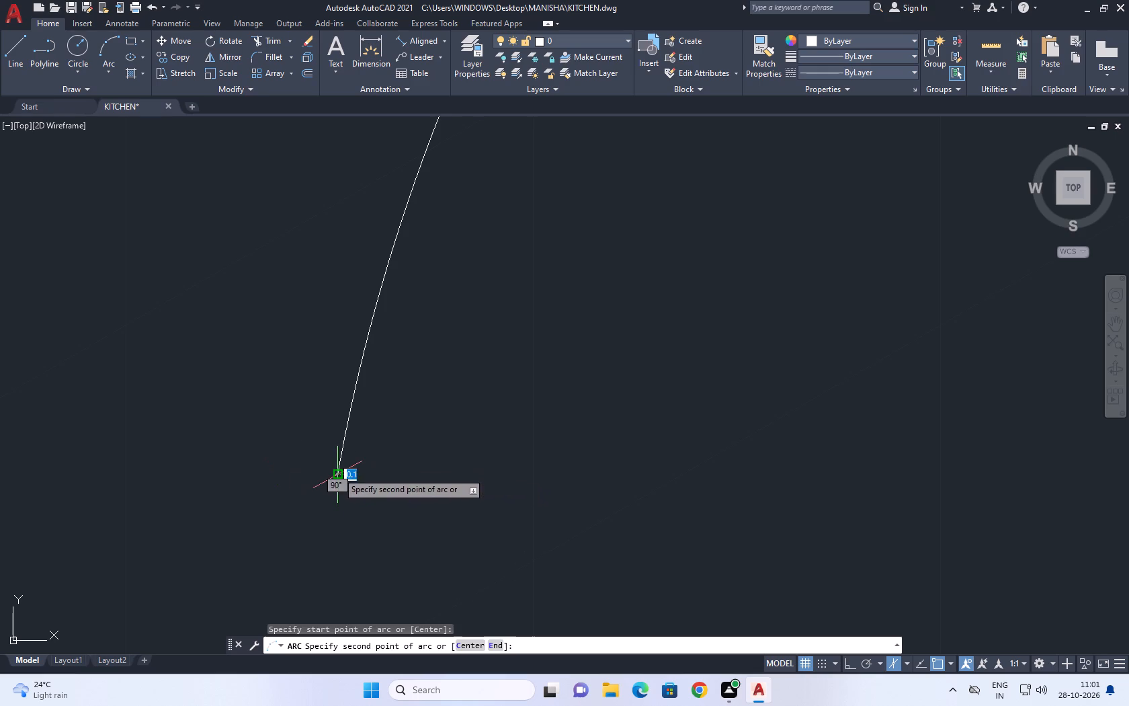
{"action": "scroll", "coordinate": [416, 450], "scroll_direction": "down", "scroll_amount": 4}
{"action": "left_click", "coordinate": [485, 429]}
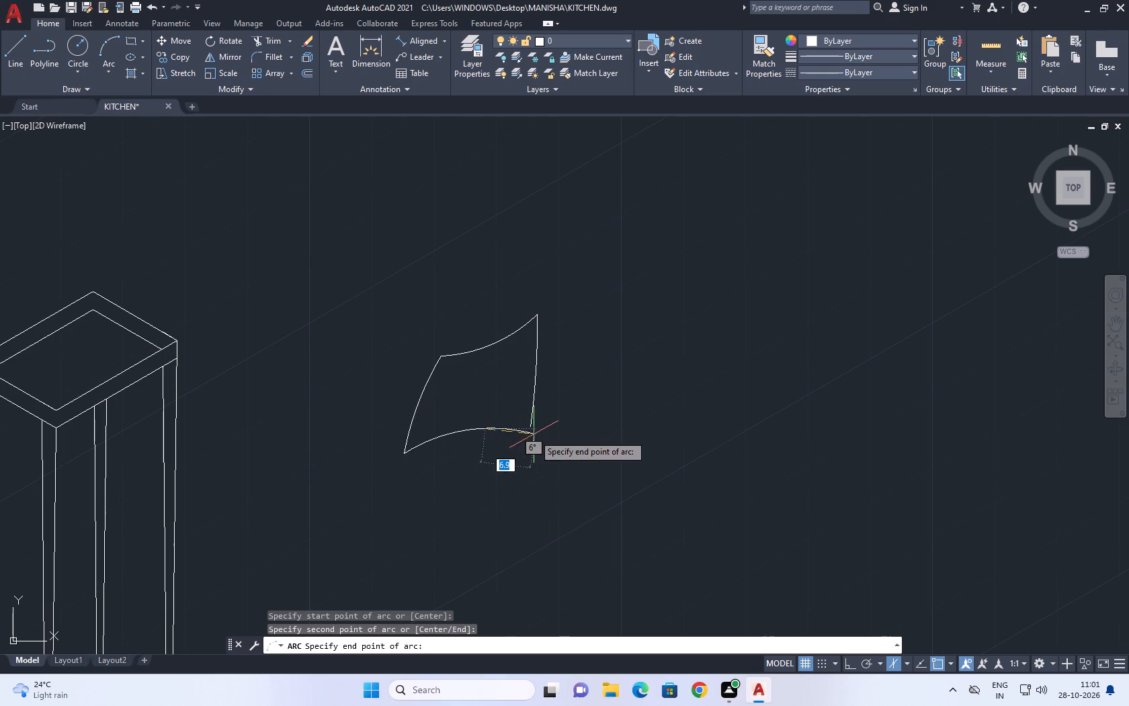
{"action": "scroll", "coordinate": [534, 434], "scroll_direction": "up", "scroll_amount": 1}
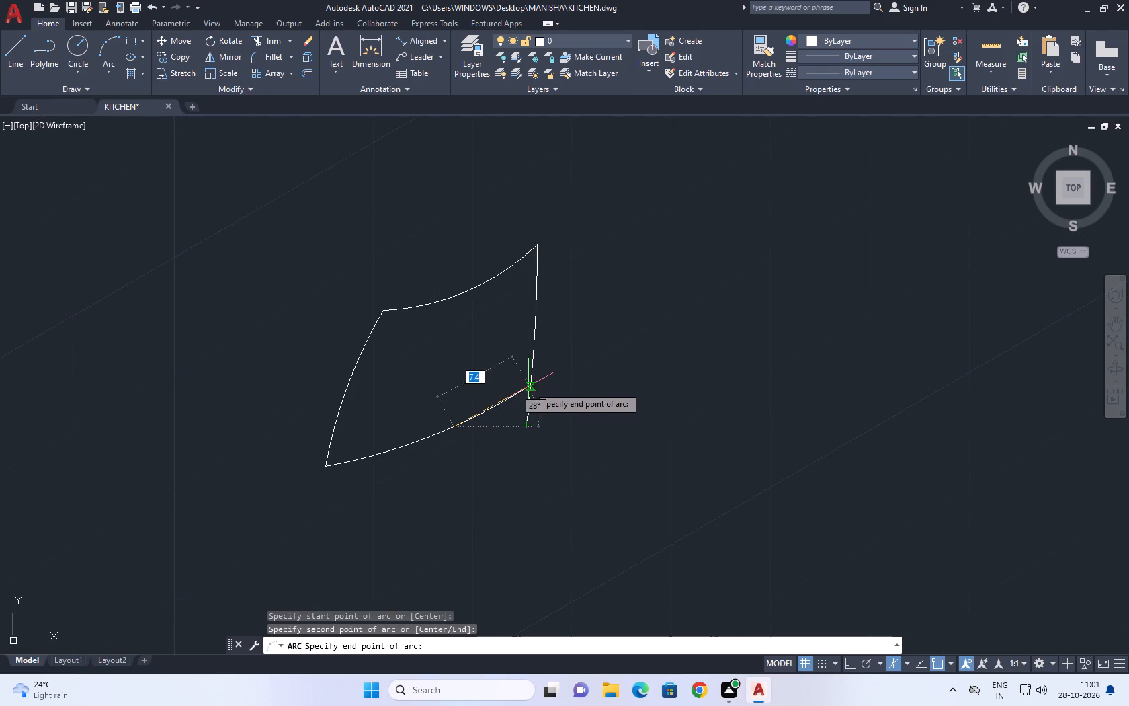
{"action": "left_click", "coordinate": [528, 387]}
Stretch the outer arc's overhanging lower end up to meet the end of the bottom arc.
{"action": "scroll", "coordinate": [519, 422], "scroll_direction": "up", "scroll_amount": 1}
{"action": "left_click", "coordinate": [540, 431]}
{"action": "left_click", "coordinate": [523, 411]}
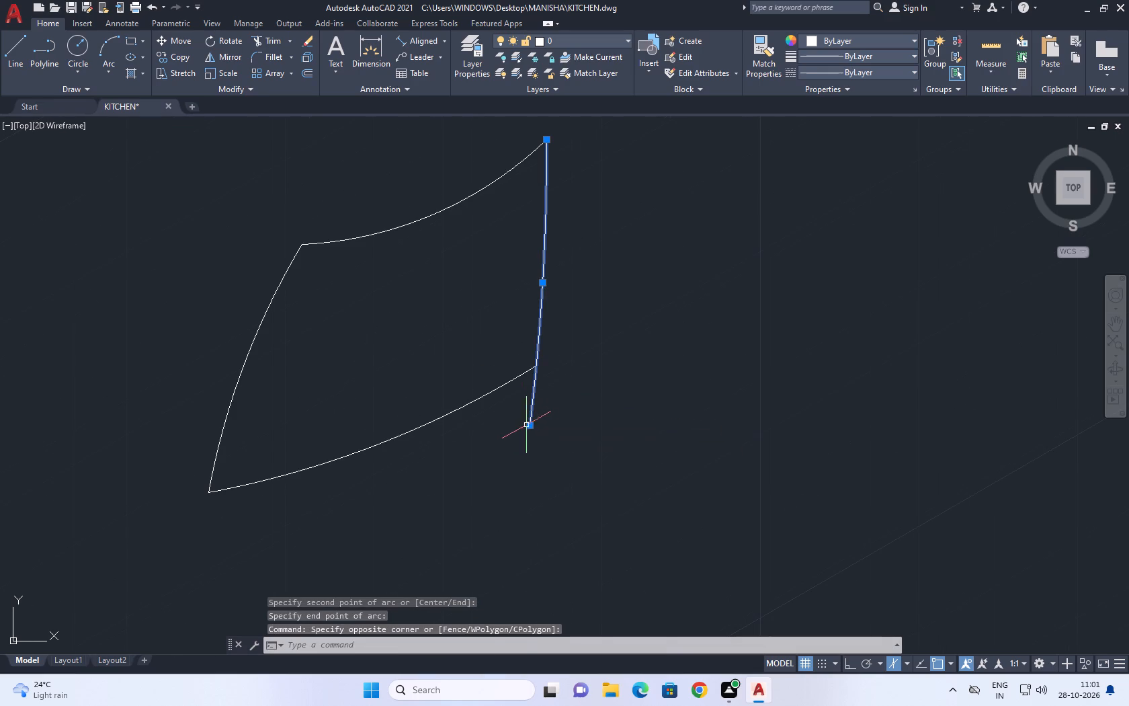
{"action": "left_click", "coordinate": [530, 425]}
{"action": "left_click", "coordinate": [534, 368]}
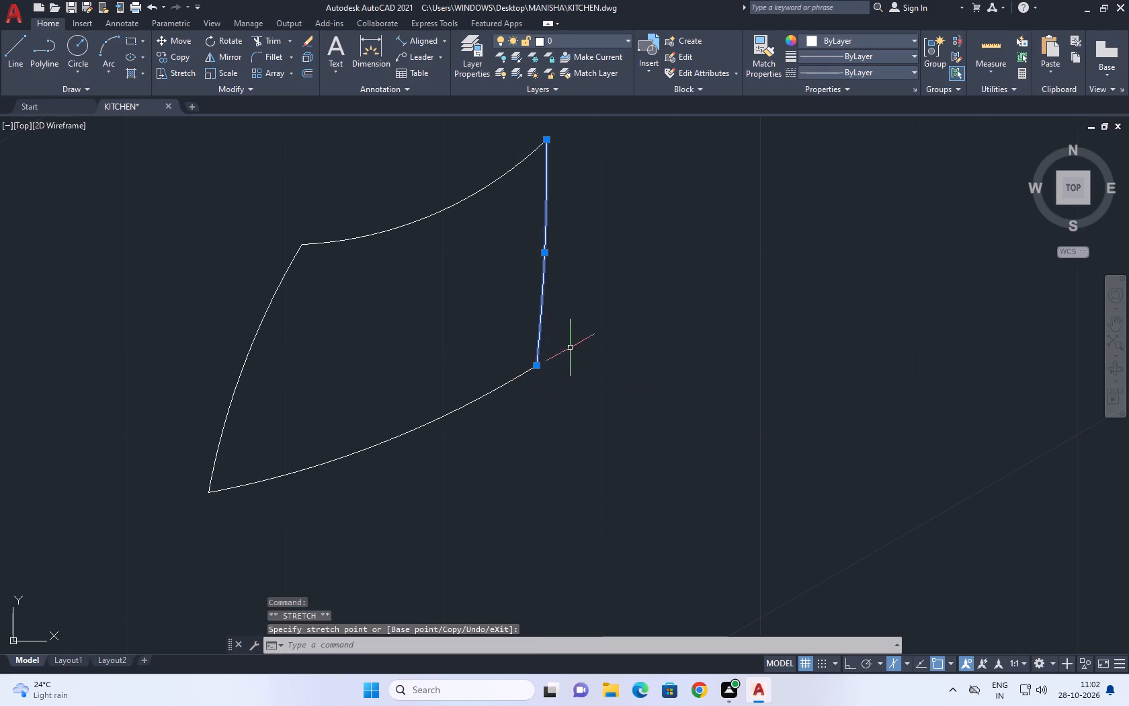
Stretch the bottom arc's midpoint slightly downward to deepen its curve, and clear the selection.
{"action": "middle_click_drag", "start_coordinate": [562, 323], "coordinate": [566, 340]}
{"action": "left_click", "coordinate": [451, 448]}
{"action": "left_click_drag", "start_coordinate": [427, 408], "coordinate": [425, 417]}
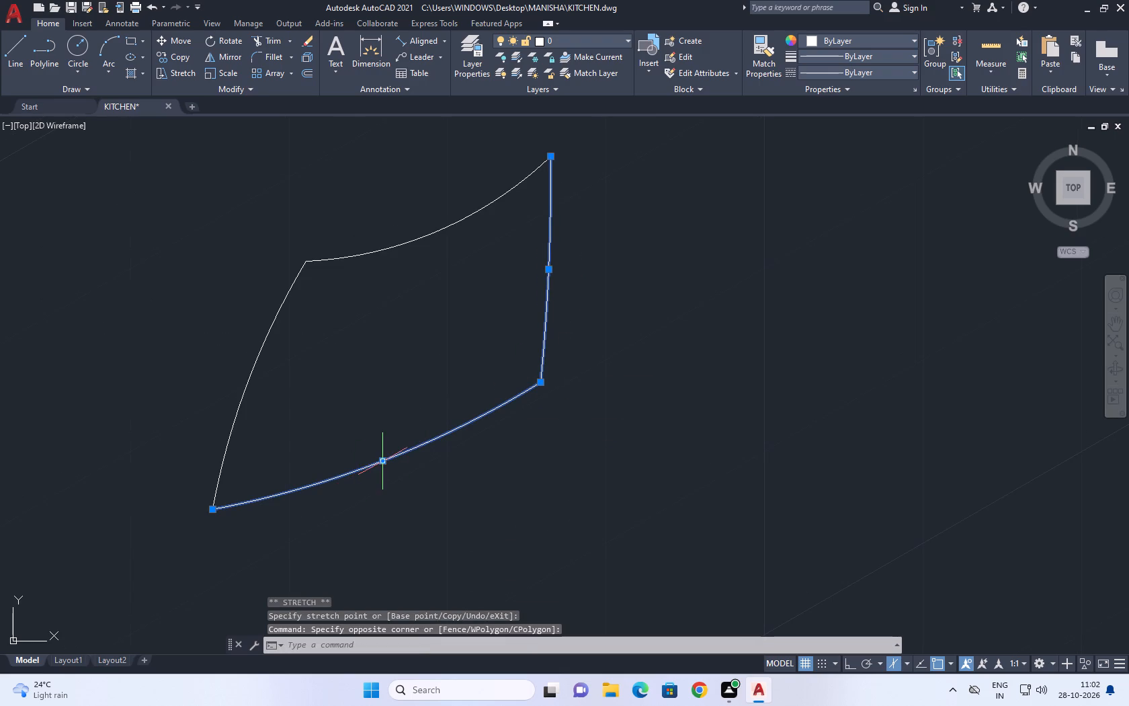
{"action": "left_click", "coordinate": [386, 461]}
{"action": "left_click", "coordinate": [384, 461]}
{"action": "left_click_drag", "start_coordinate": [385, 473], "coordinate": [404, 481]}
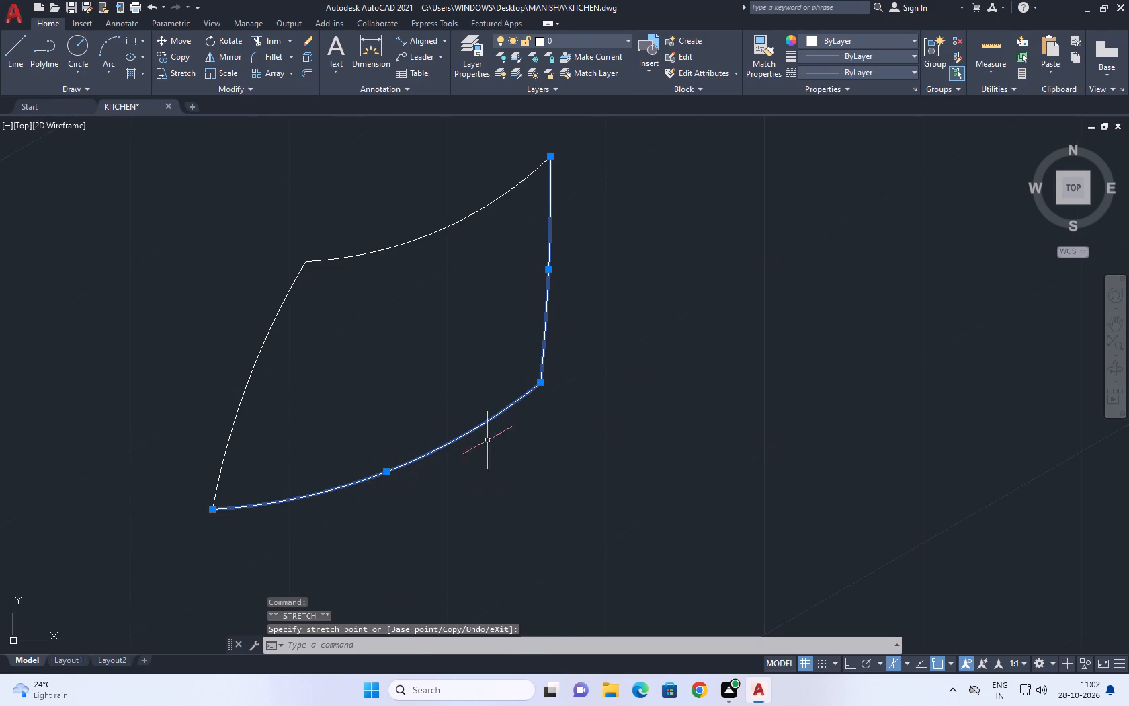
{"action": "right_click", "coordinate": [609, 375]}
{"action": "left_click", "coordinate": [681, 266]}
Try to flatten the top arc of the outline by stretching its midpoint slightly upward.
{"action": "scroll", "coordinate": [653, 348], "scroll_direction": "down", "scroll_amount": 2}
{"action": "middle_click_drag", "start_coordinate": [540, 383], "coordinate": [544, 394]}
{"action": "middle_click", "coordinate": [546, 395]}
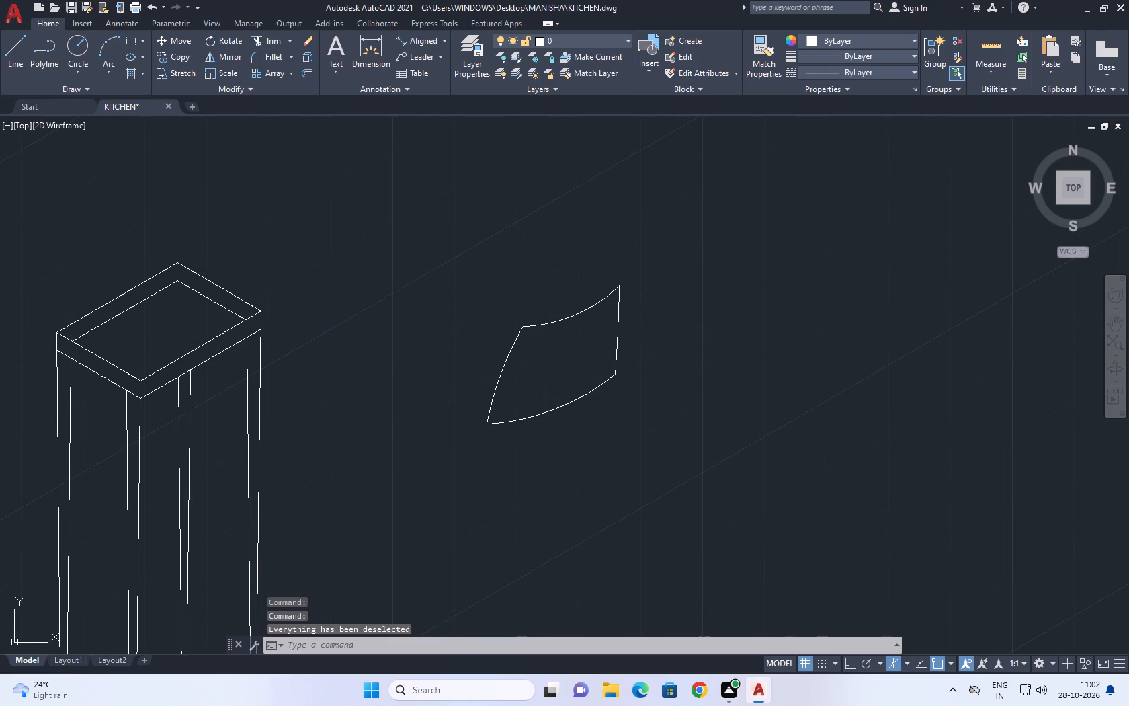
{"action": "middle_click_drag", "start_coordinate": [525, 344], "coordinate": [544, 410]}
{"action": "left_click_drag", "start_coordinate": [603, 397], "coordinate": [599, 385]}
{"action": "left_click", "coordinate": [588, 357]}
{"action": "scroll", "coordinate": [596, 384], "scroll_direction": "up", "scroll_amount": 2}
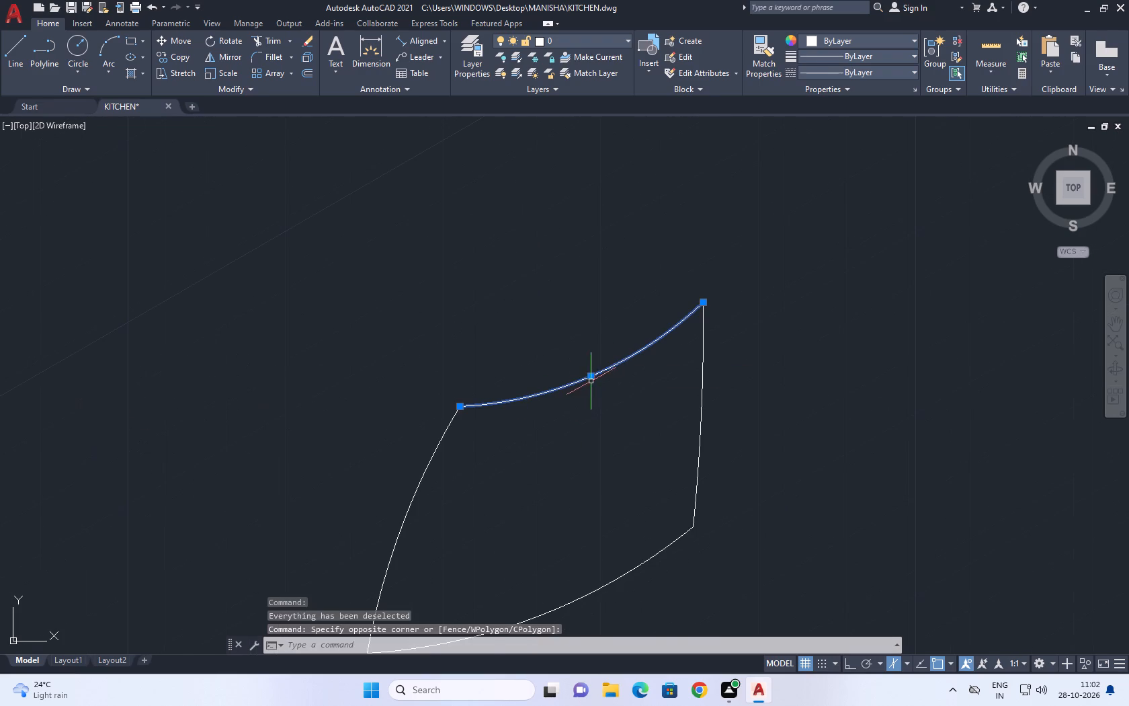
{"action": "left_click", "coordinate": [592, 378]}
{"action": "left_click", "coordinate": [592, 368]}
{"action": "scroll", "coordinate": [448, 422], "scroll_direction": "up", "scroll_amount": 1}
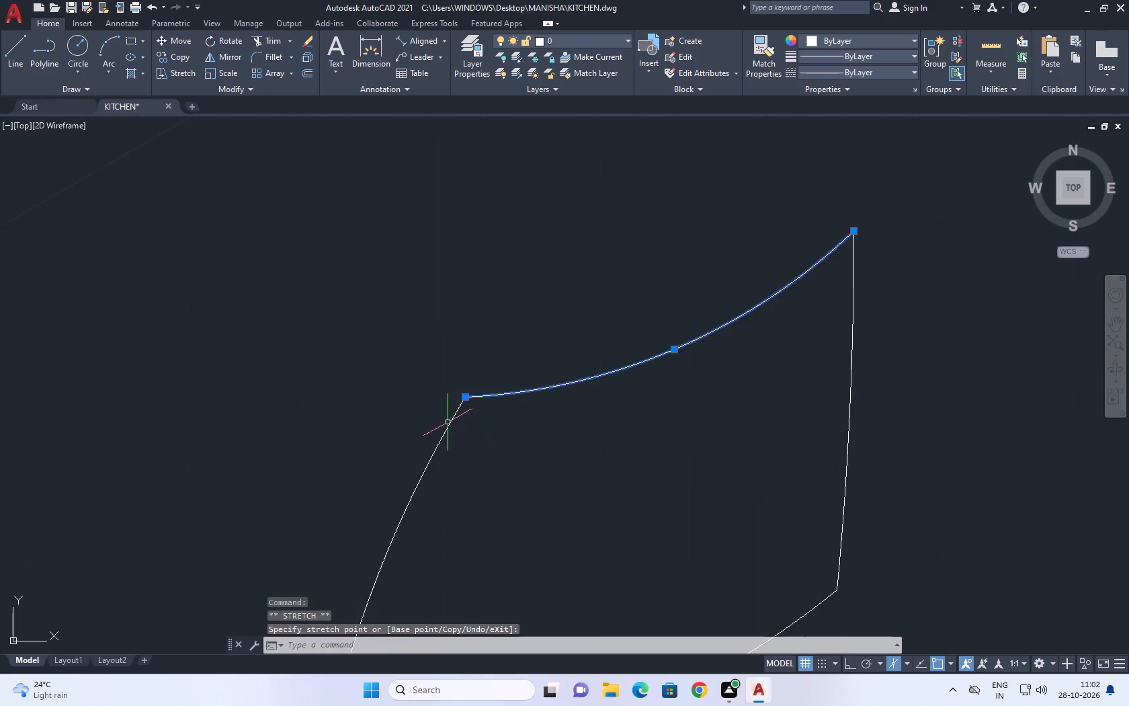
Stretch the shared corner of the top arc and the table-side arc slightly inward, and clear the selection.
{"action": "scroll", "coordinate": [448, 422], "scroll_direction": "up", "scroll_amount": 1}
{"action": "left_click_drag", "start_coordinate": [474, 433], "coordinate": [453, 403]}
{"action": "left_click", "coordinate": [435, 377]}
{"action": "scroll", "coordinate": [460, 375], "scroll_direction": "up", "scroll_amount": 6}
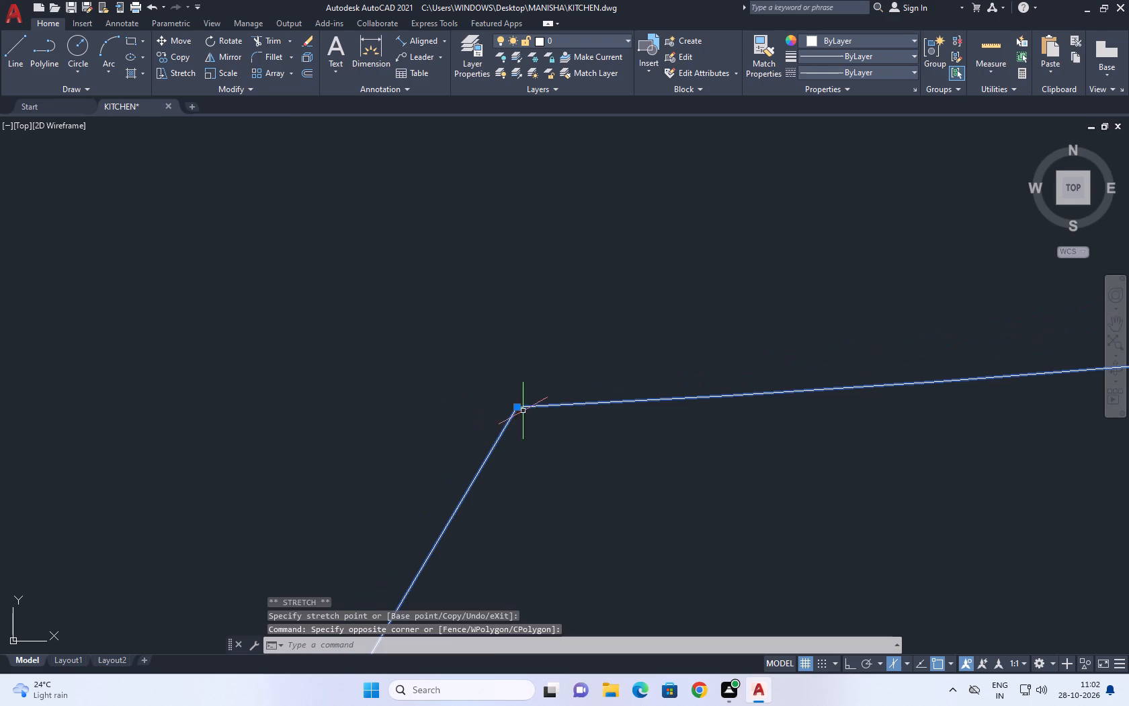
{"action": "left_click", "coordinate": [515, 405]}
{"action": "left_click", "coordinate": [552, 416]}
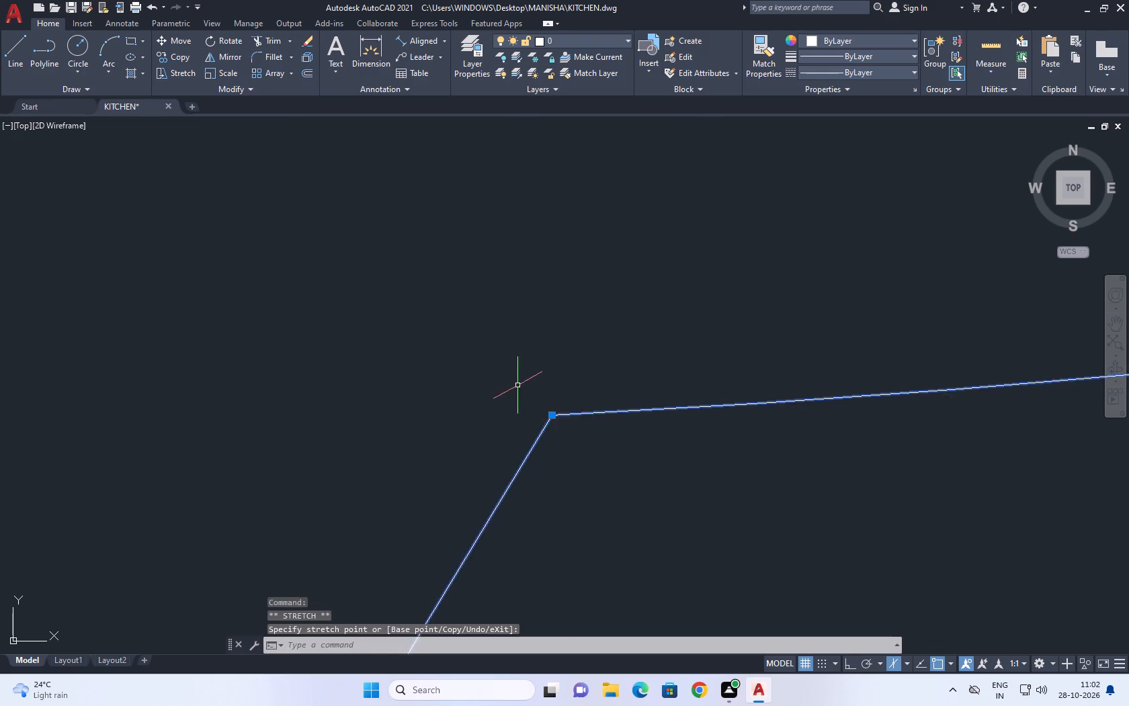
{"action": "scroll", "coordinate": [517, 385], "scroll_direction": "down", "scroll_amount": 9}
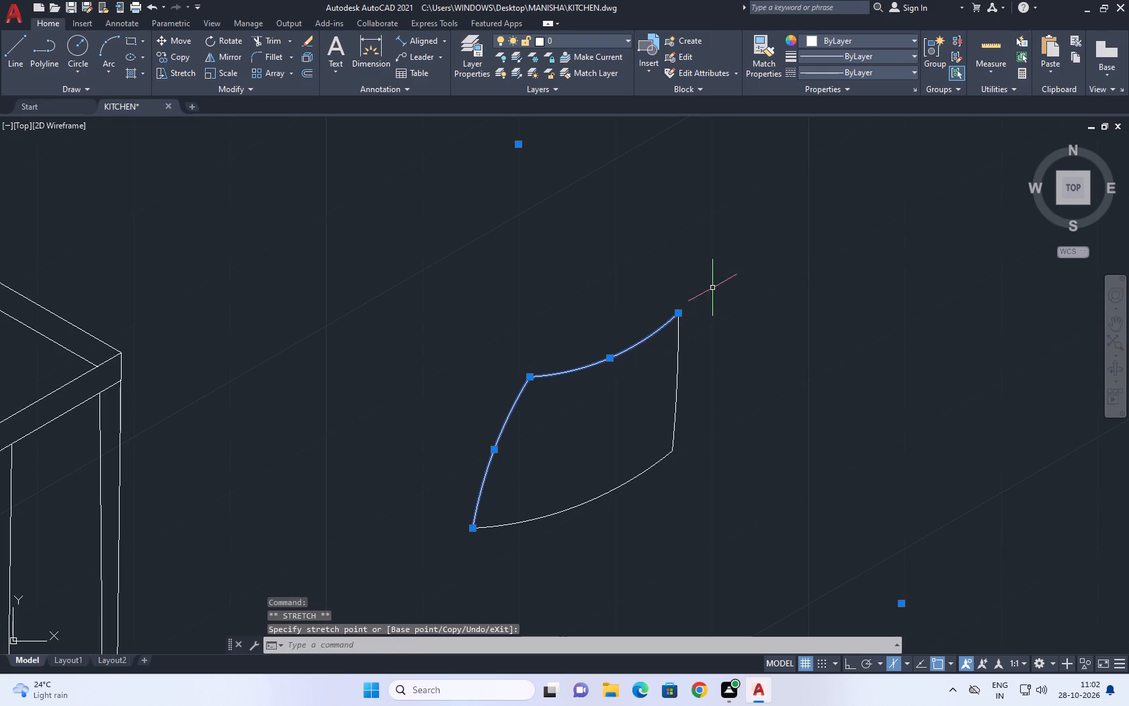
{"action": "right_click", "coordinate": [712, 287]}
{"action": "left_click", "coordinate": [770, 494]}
Stretch the table-side arc's upper end slightly toward the table and bow its midpoint outward.
{"action": "scroll", "coordinate": [576, 433], "scroll_direction": "down", "scroll_amount": 2}
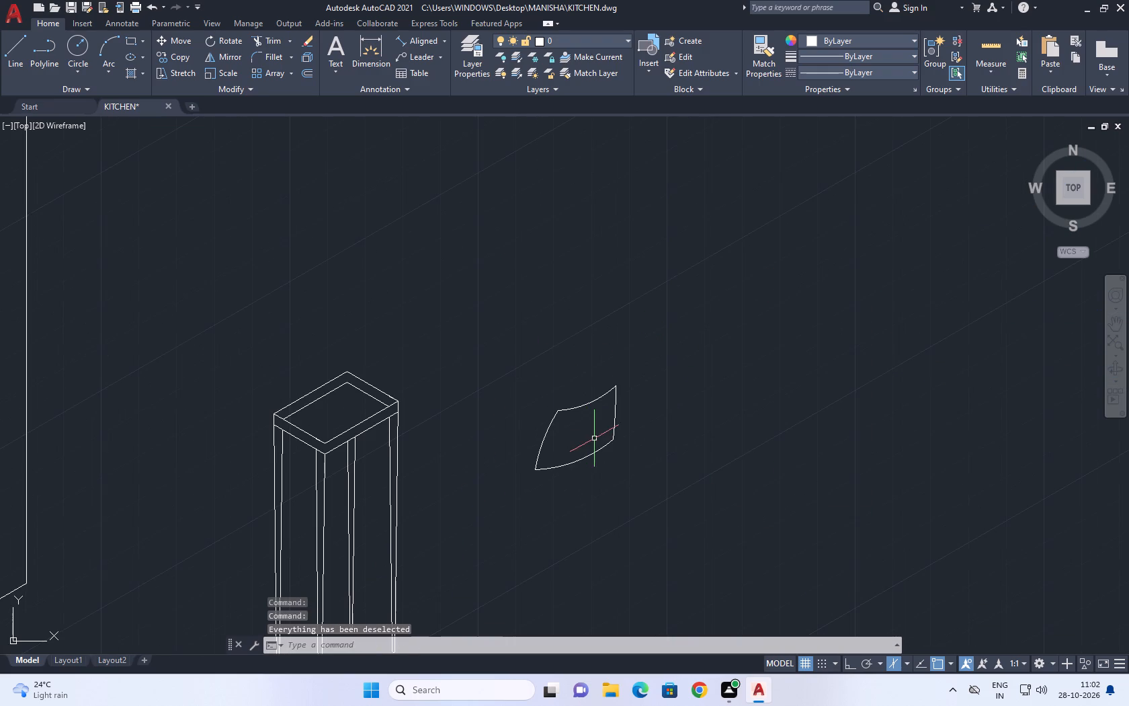
{"action": "middle_click_drag", "start_coordinate": [514, 440], "coordinate": [524, 466]}
{"action": "scroll", "coordinate": [562, 473], "scroll_direction": "up", "scroll_amount": 2}
{"action": "left_click", "coordinate": [562, 467]}
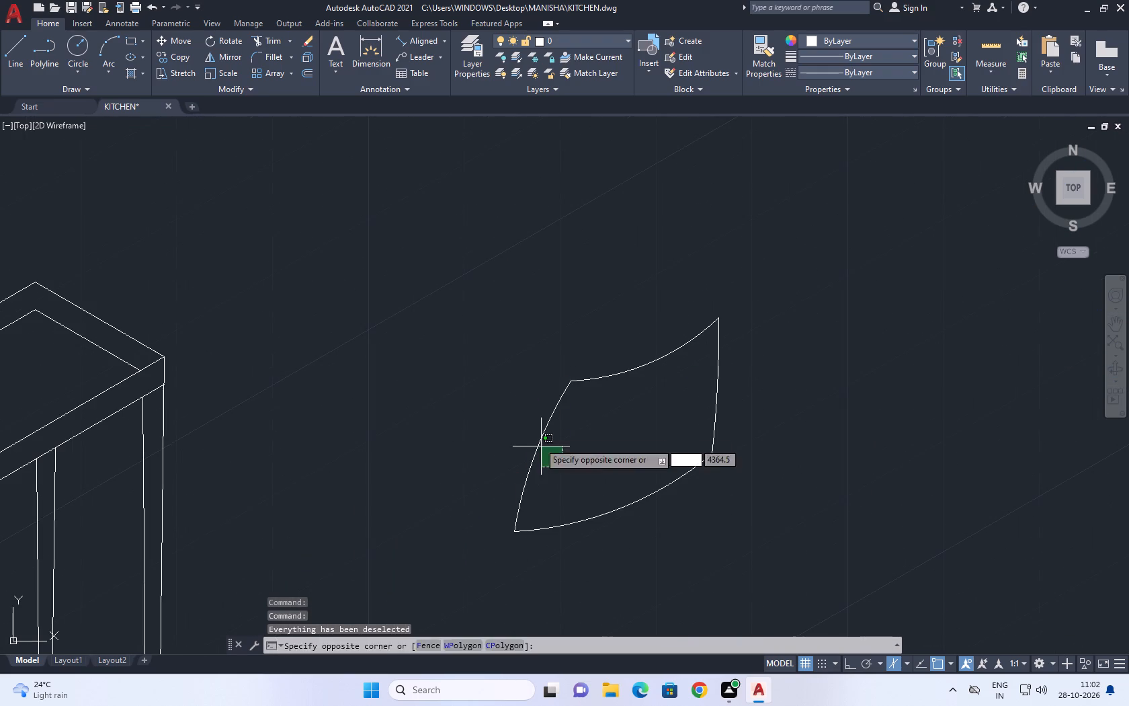
{"action": "left_click", "coordinate": [532, 431]}
{"action": "left_click", "coordinate": [569, 380]}
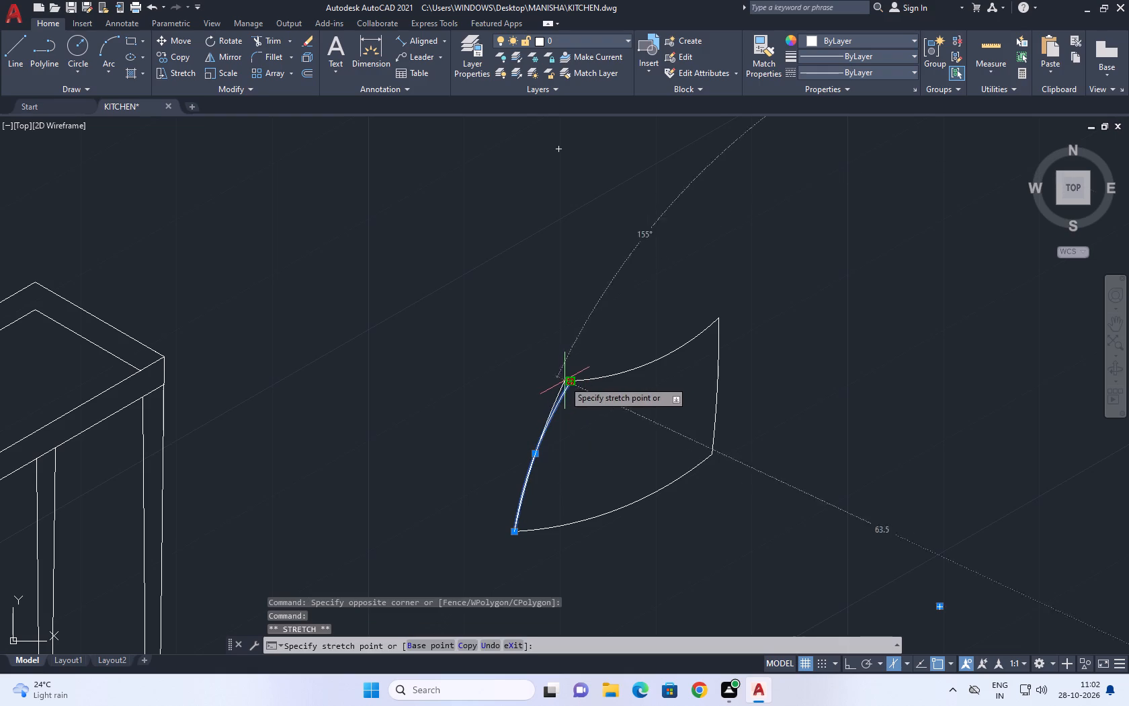
{"action": "left_click", "coordinate": [560, 383]}
{"action": "scroll", "coordinate": [526, 456], "scroll_direction": "up", "scroll_amount": 2}
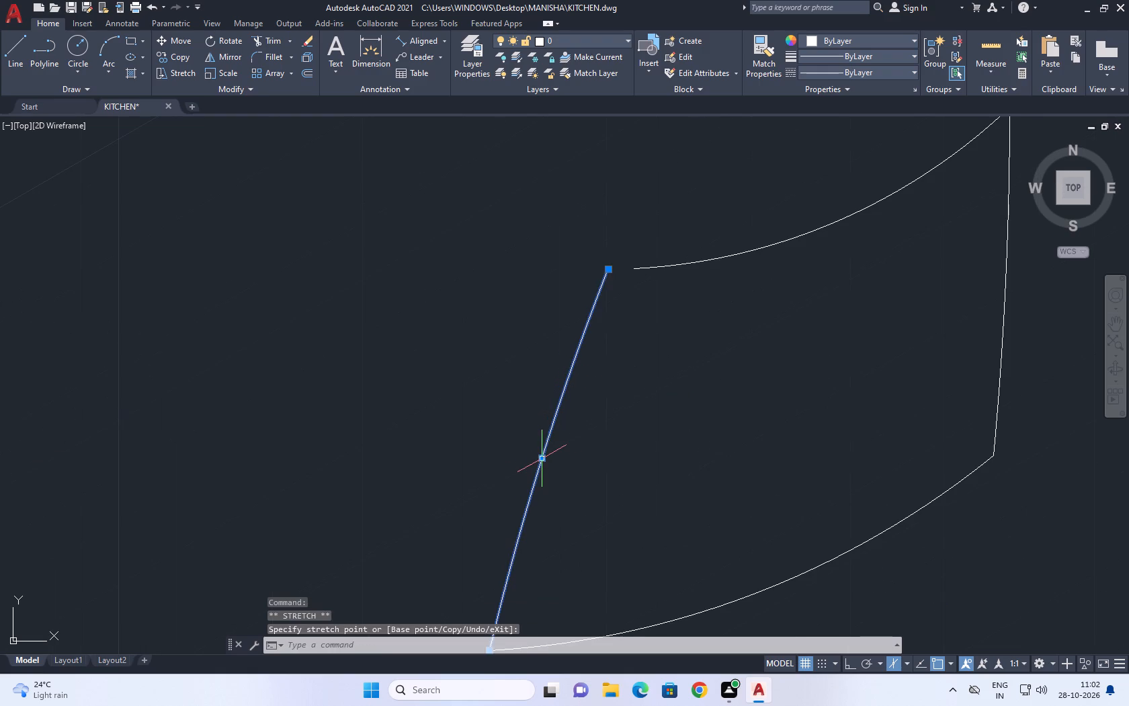
{"action": "left_click", "coordinate": [543, 461]}
{"action": "left_click", "coordinate": [531, 462]}
Stretch the top arc's loose end onto the table-side arc's upper end to close the outline, and clear the selection.
{"action": "middle_click_drag", "start_coordinate": [610, 428], "coordinate": [602, 439]}
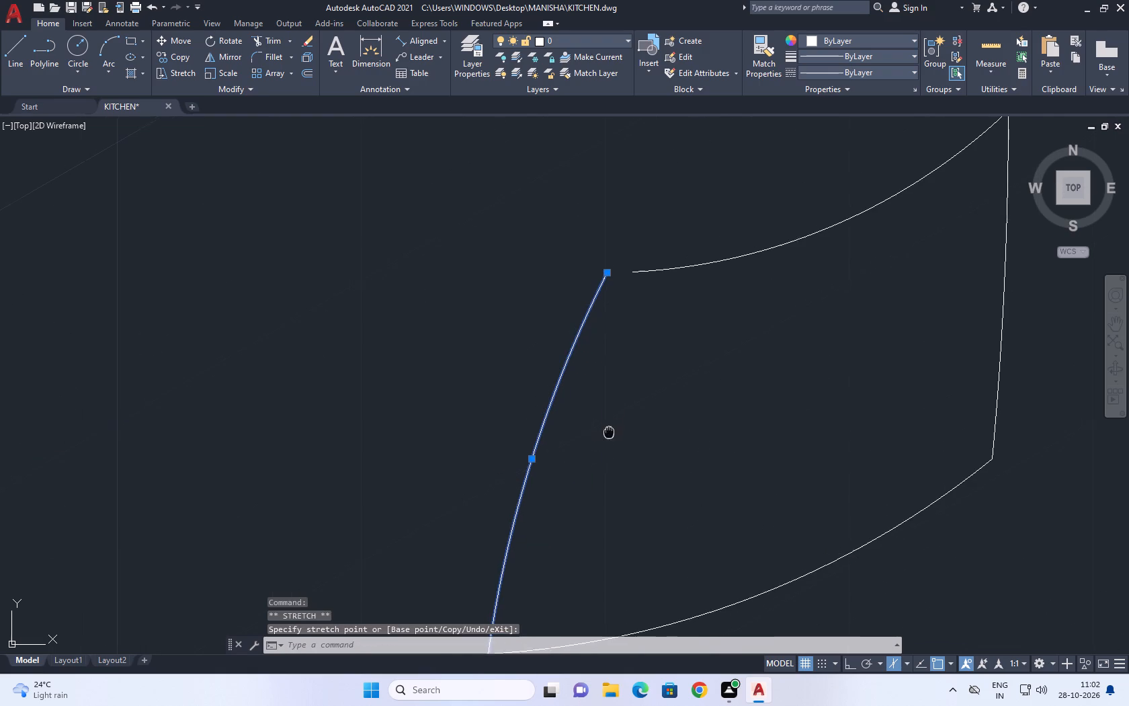
{"action": "middle_click_drag", "start_coordinate": [602, 439], "coordinate": [542, 532]}
{"action": "scroll", "coordinate": [581, 378], "scroll_direction": "up", "scroll_amount": 2}
{"action": "left_click", "coordinate": [604, 353]}
{"action": "left_click", "coordinate": [574, 408]}
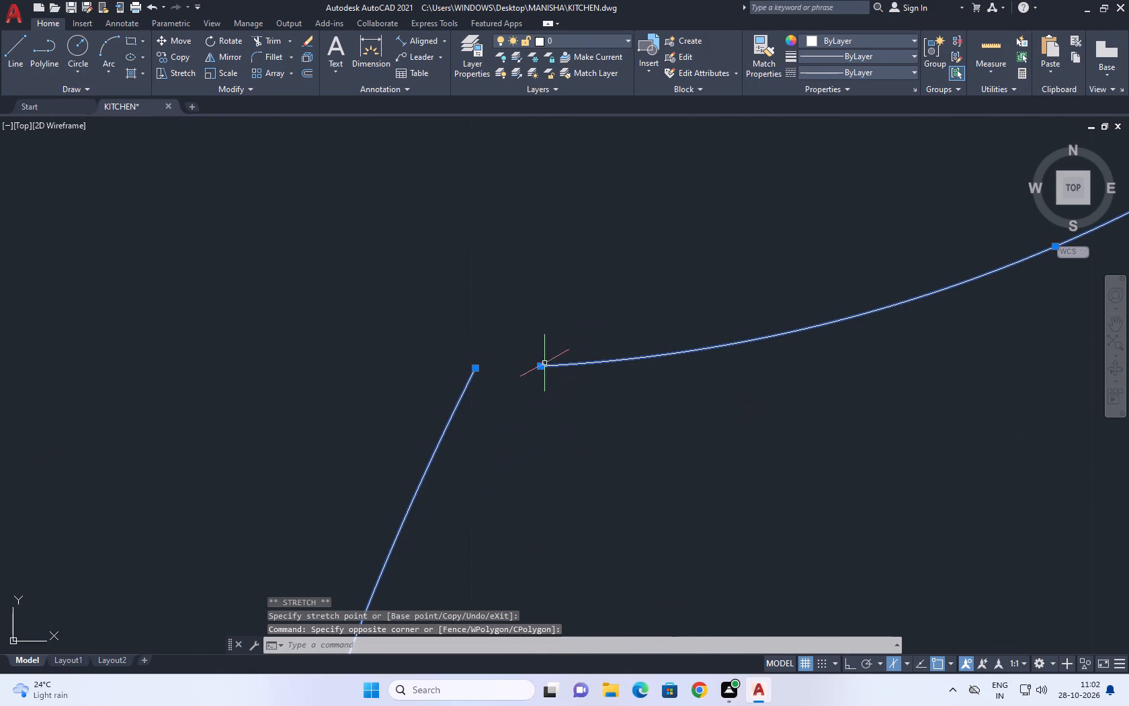
{"action": "left_click", "coordinate": [540, 365]}
{"action": "left_click", "coordinate": [478, 367]}
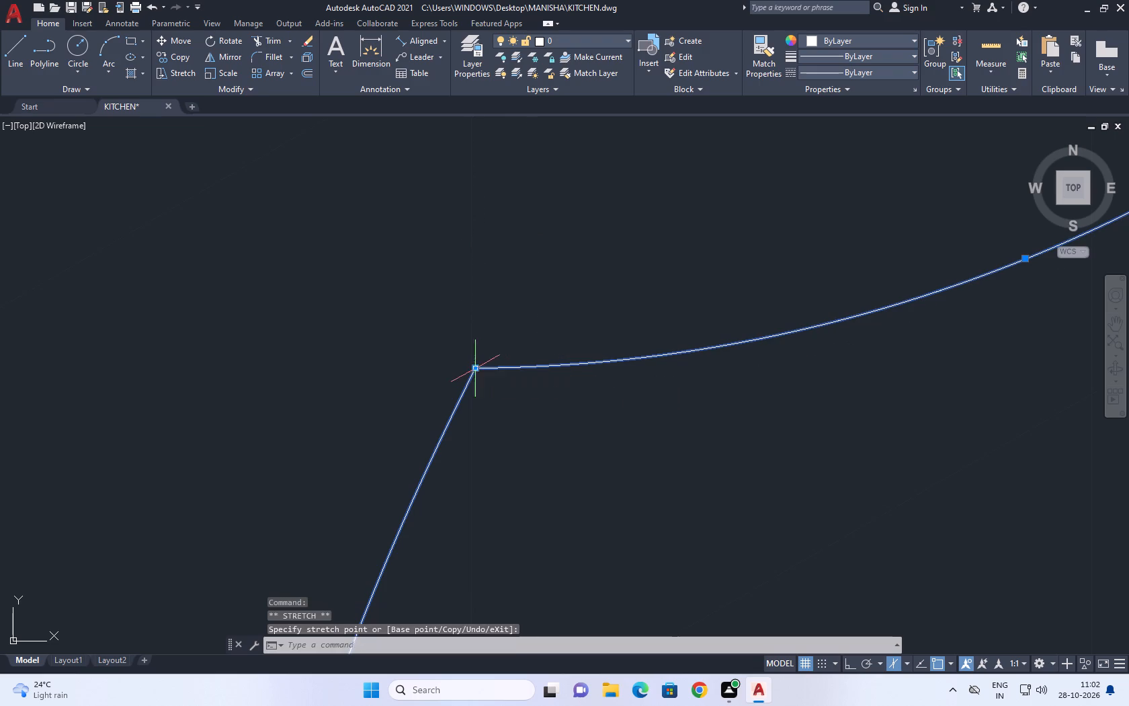
{"action": "right_click", "coordinate": [591, 436]}
{"action": "left_click", "coordinate": [649, 329]}
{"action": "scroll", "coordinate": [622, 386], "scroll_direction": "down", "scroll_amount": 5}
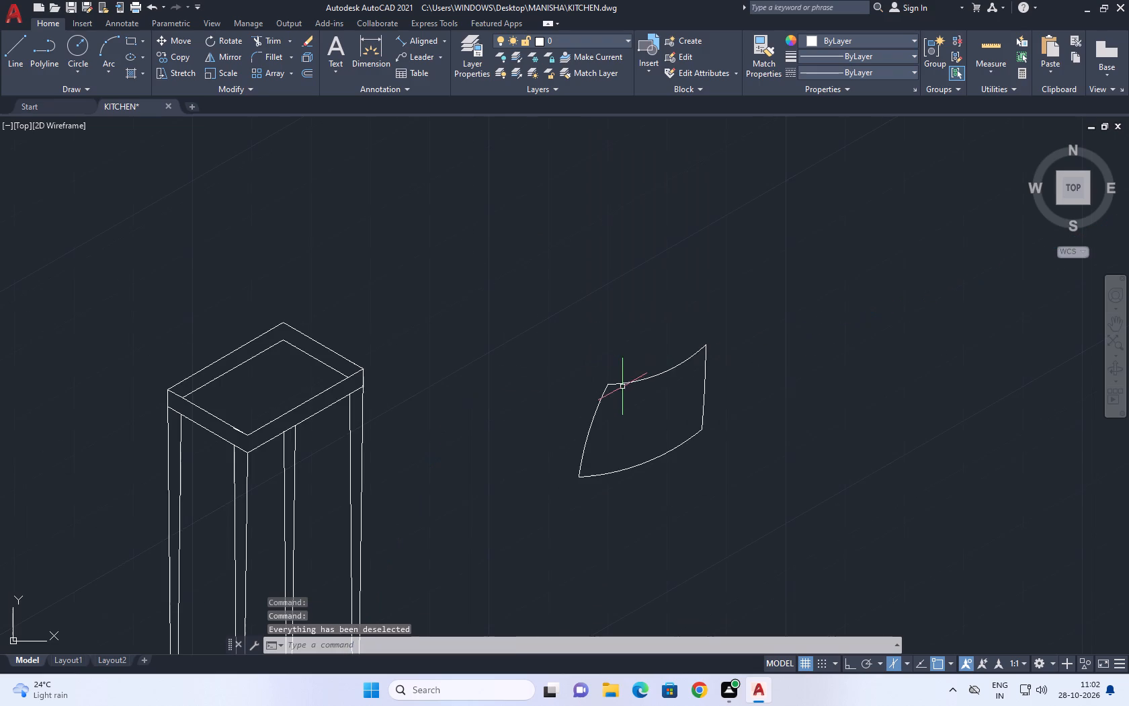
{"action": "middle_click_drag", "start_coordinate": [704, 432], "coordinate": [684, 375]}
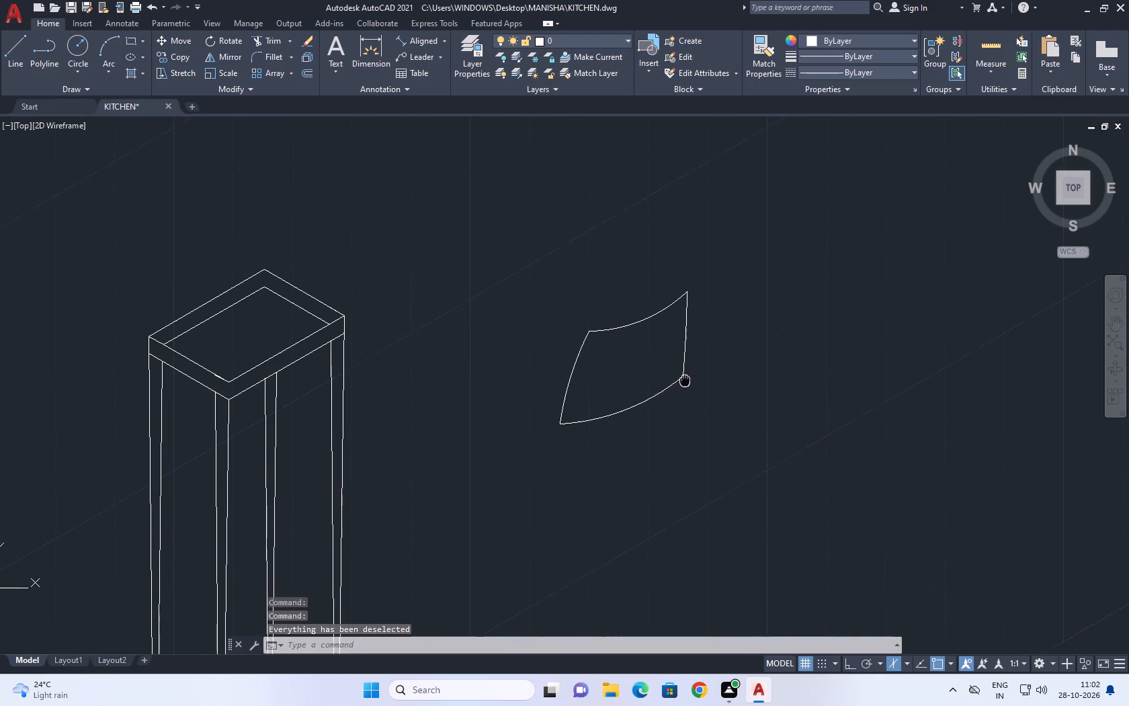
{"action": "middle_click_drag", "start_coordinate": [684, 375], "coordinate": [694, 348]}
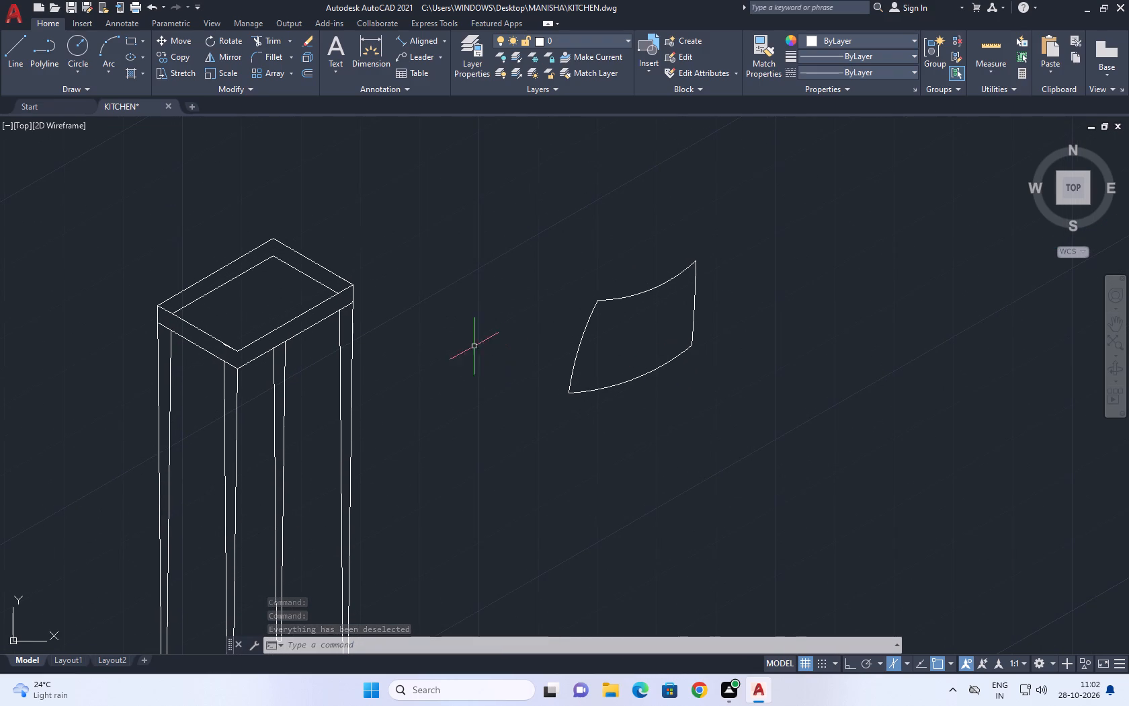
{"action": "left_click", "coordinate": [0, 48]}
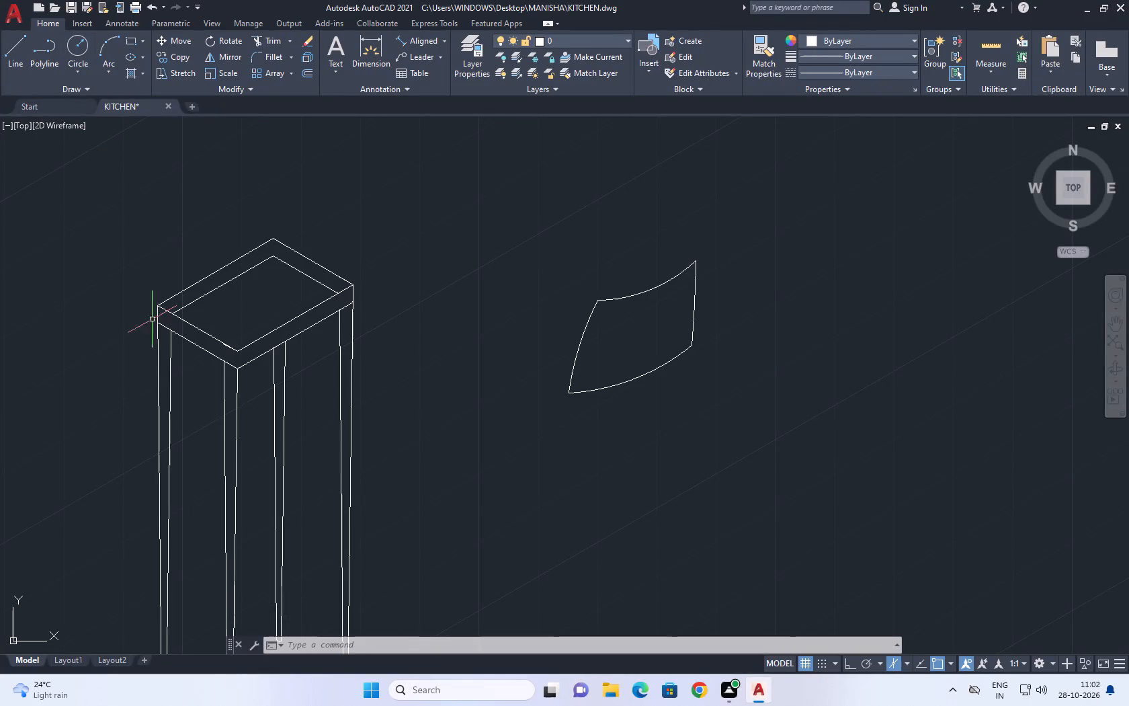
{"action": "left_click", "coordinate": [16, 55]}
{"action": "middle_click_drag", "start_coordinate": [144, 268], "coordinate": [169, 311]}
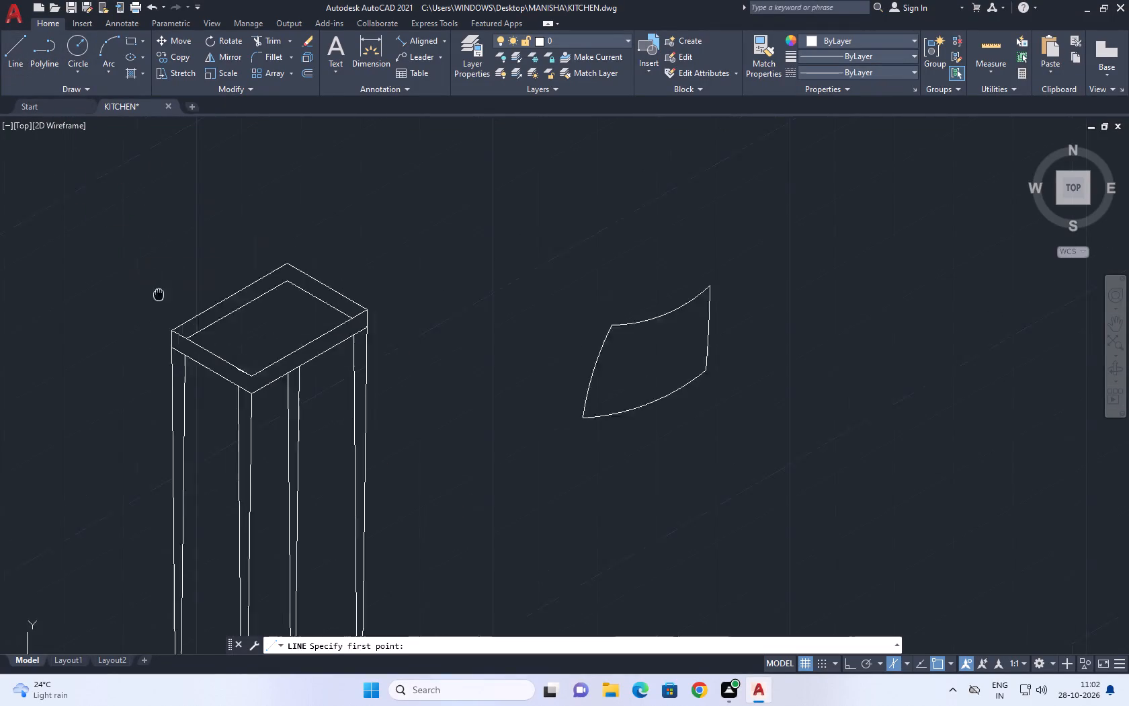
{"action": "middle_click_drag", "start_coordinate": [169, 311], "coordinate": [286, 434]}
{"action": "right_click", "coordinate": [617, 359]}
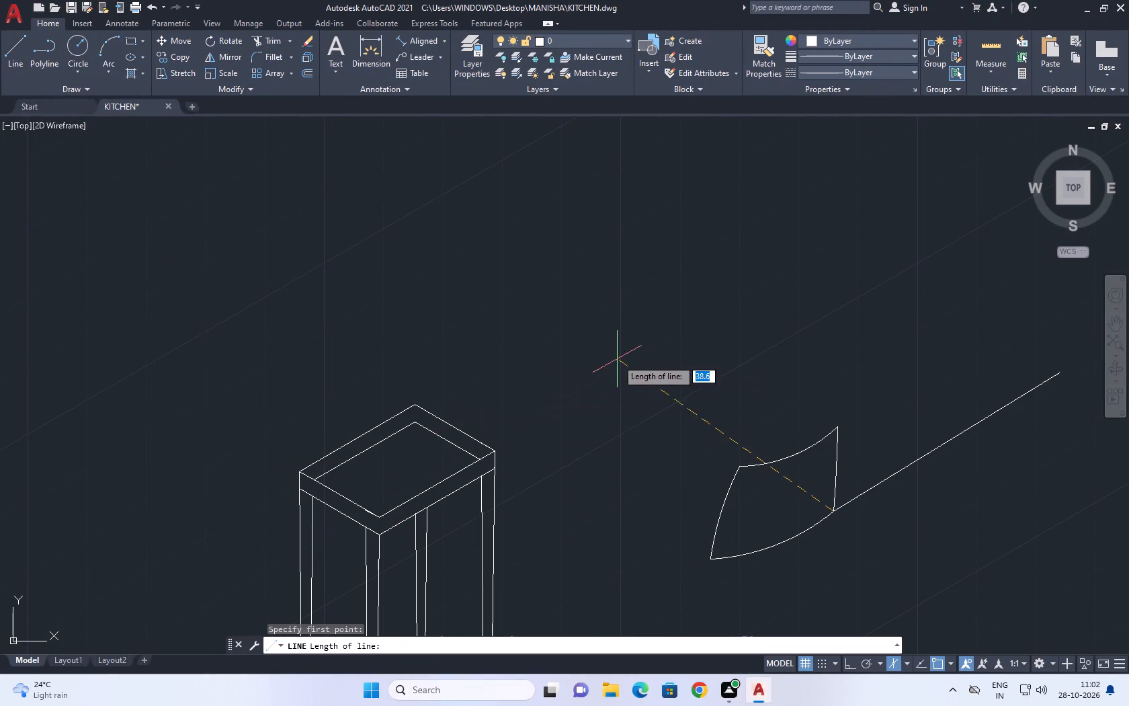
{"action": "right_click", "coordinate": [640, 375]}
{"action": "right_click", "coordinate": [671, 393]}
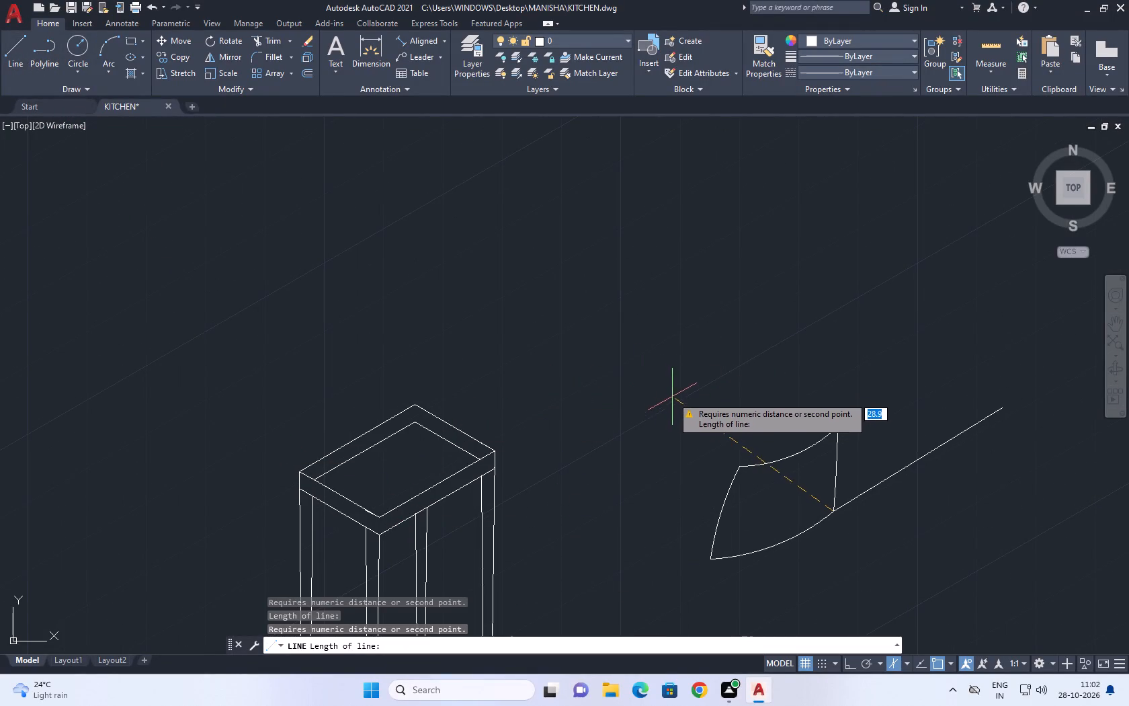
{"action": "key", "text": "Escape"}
Draw a three-point arc from the outline's lower table-side corner up toward the table.
{"action": "middle_click_drag", "start_coordinate": [714, 550], "coordinate": [651, 533]}
{"action": "type", "text": "A"}
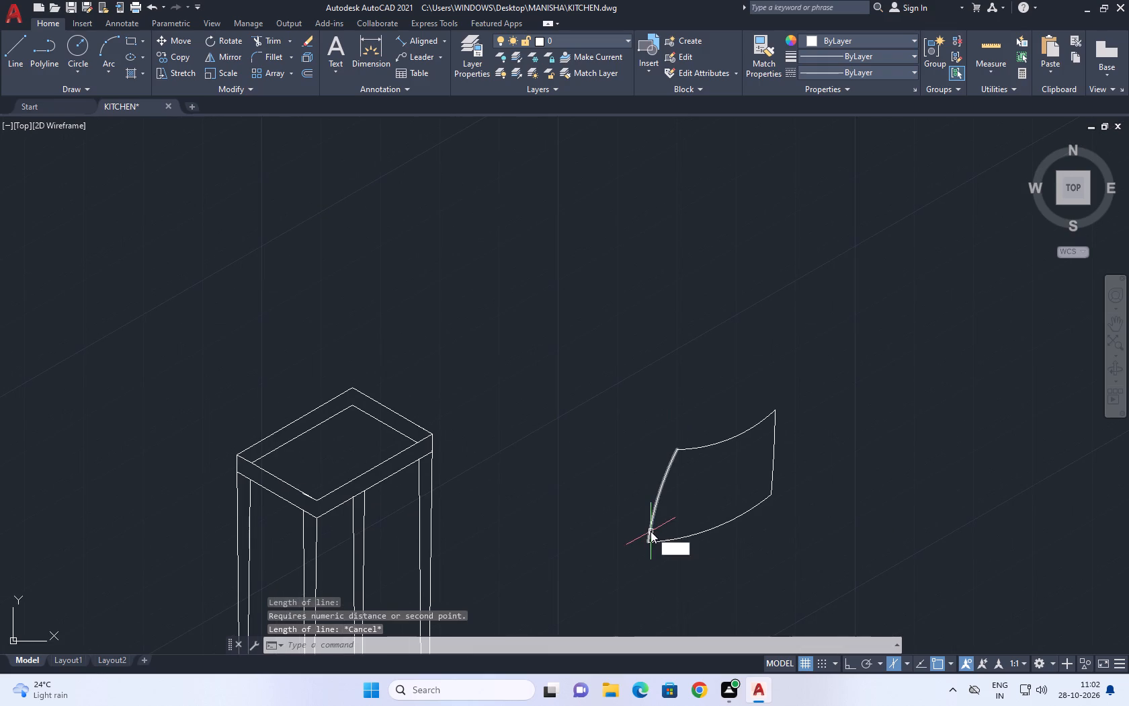
{"action": "key", "text": "space"}
{"action": "middle_click_drag", "start_coordinate": [687, 586], "coordinate": [621, 531]}
{"action": "left_click", "coordinate": [583, 486]}
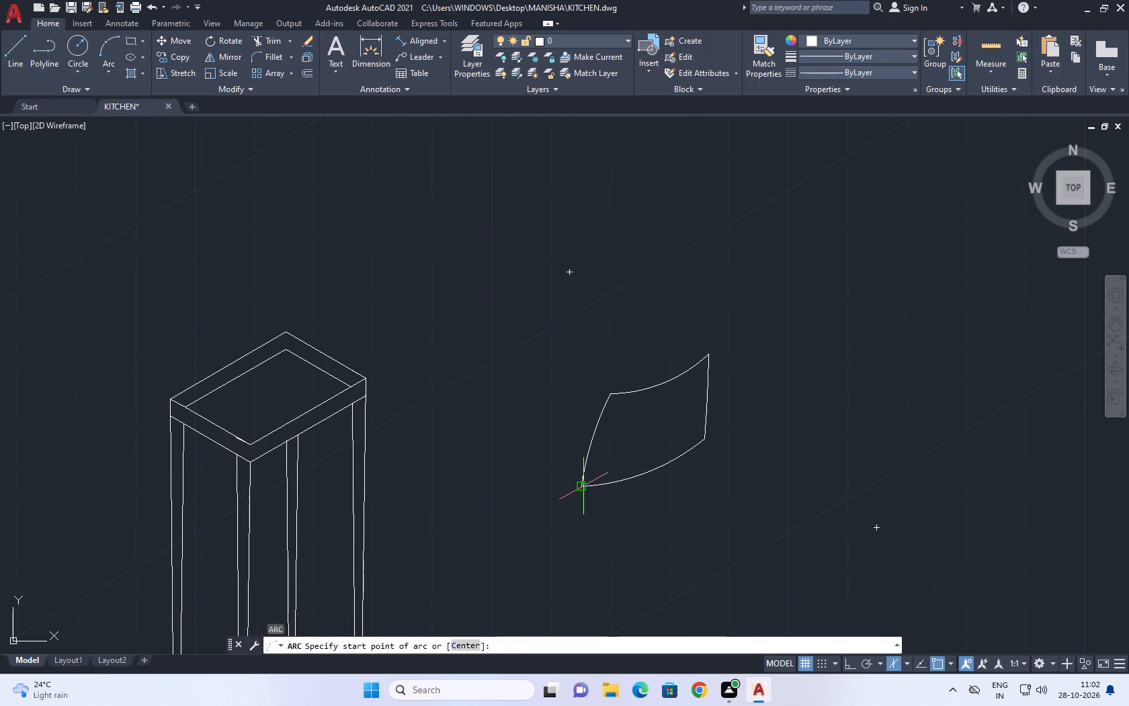
{"action": "left_click", "coordinate": [509, 436]}
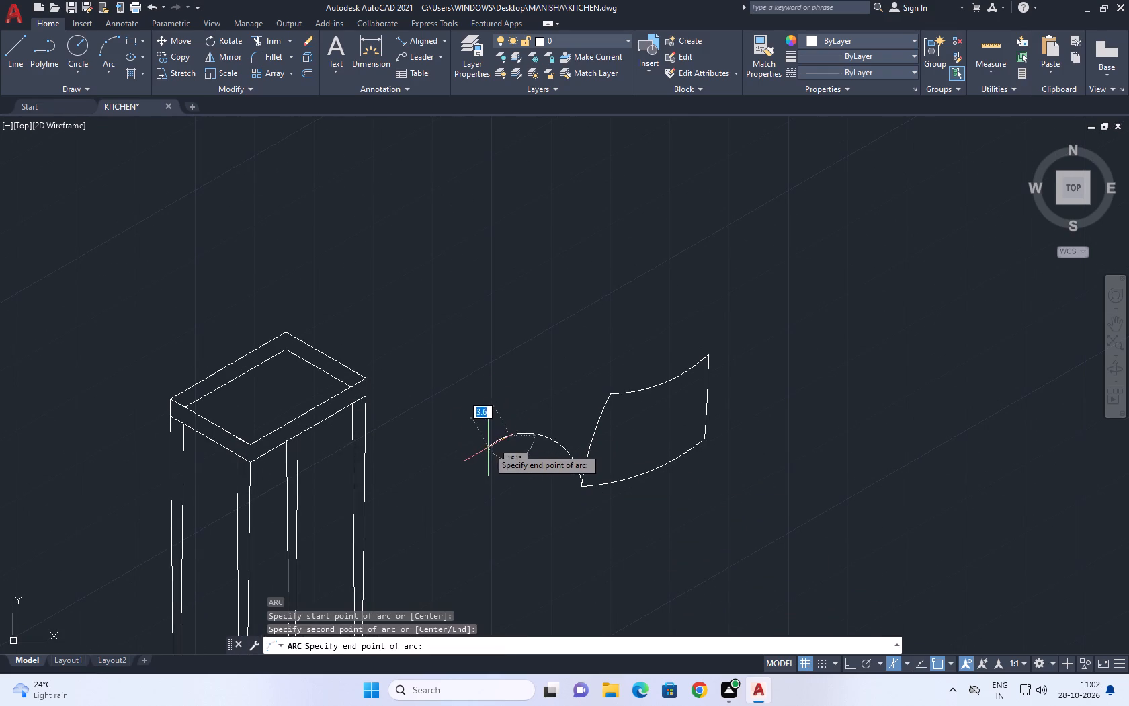
{"action": "left_click", "coordinate": [495, 432]}
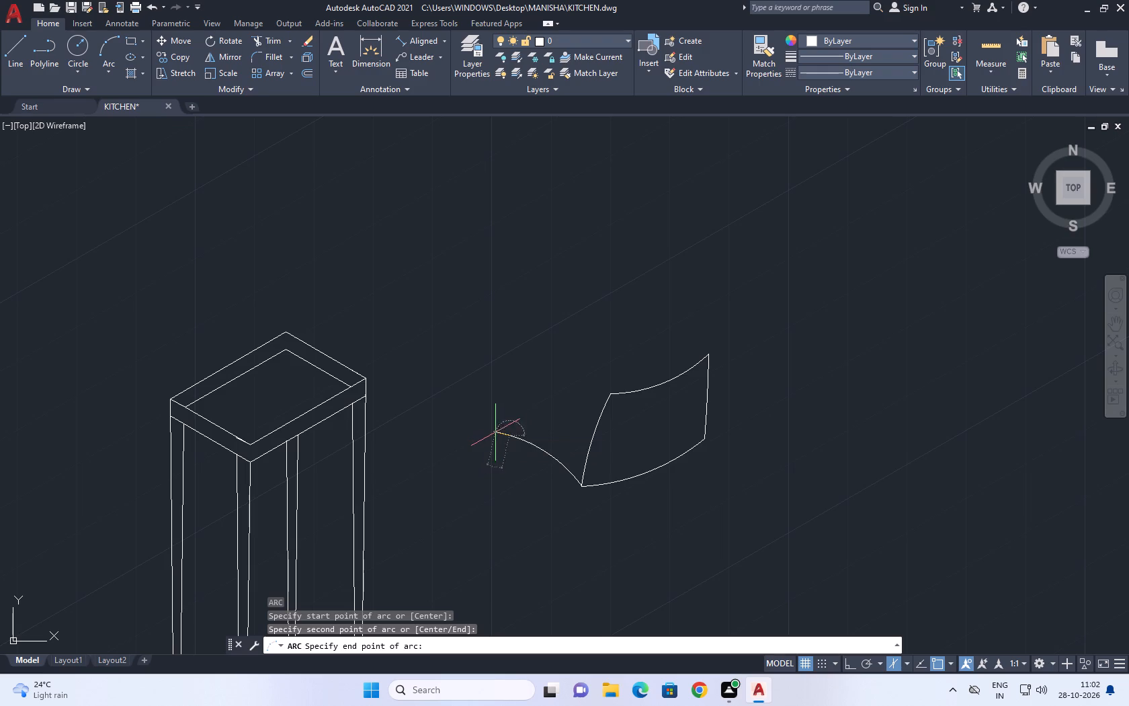
Flatten the new arc by stretching its midpoint slightly downward toward its chord.
{"action": "scroll", "coordinate": [523, 444], "scroll_direction": "up", "scroll_amount": 1}
{"action": "left_click", "coordinate": [548, 450]}
{"action": "left_click", "coordinate": [552, 455]}
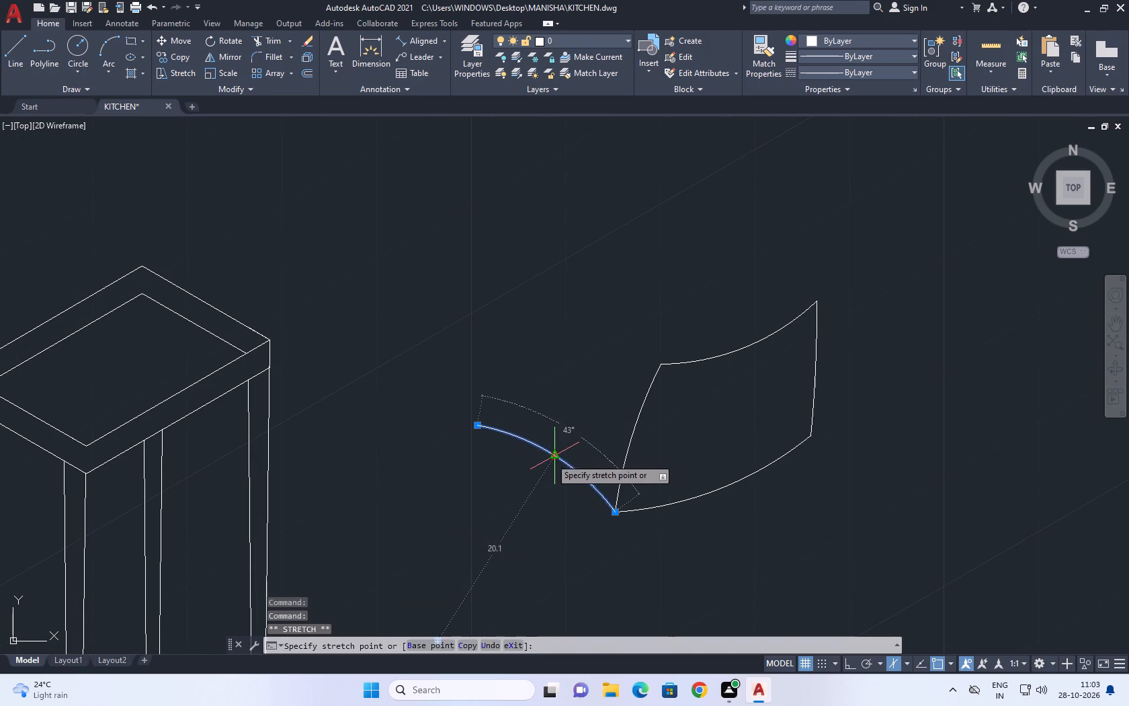
{"action": "left_click", "coordinate": [546, 459]}
{"action": "scroll", "coordinate": [581, 462], "scroll_direction": "up", "scroll_amount": 4}
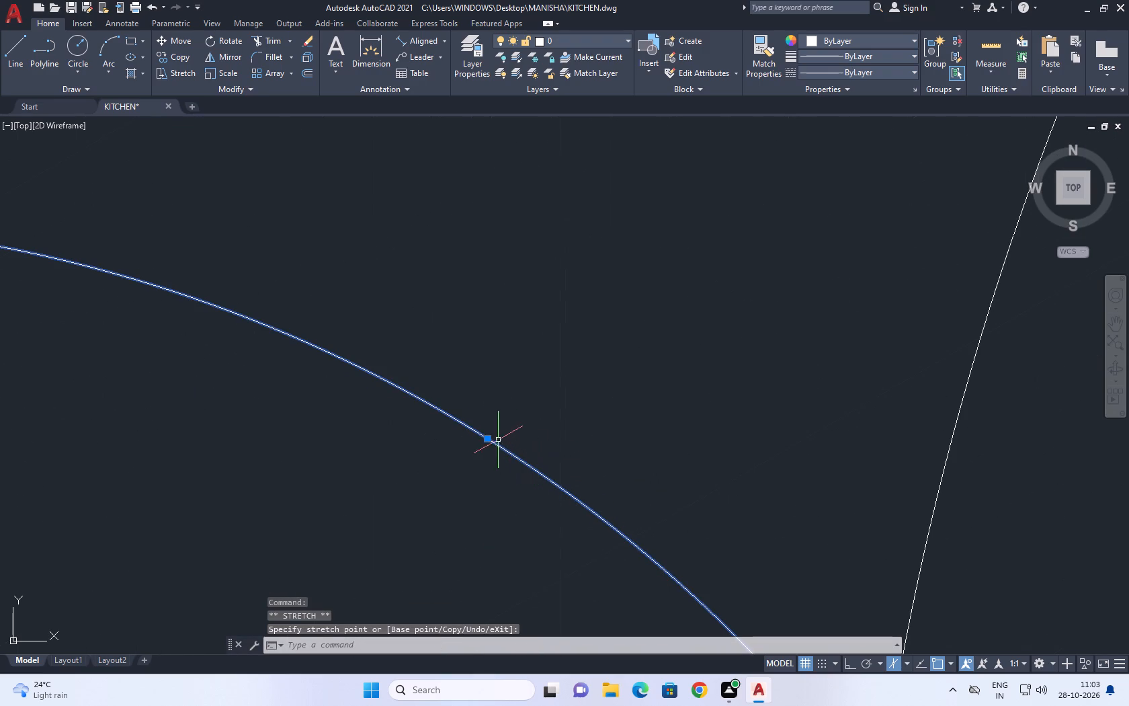
{"action": "left_click", "coordinate": [488, 440]}
{"action": "left_click", "coordinate": [464, 473]}
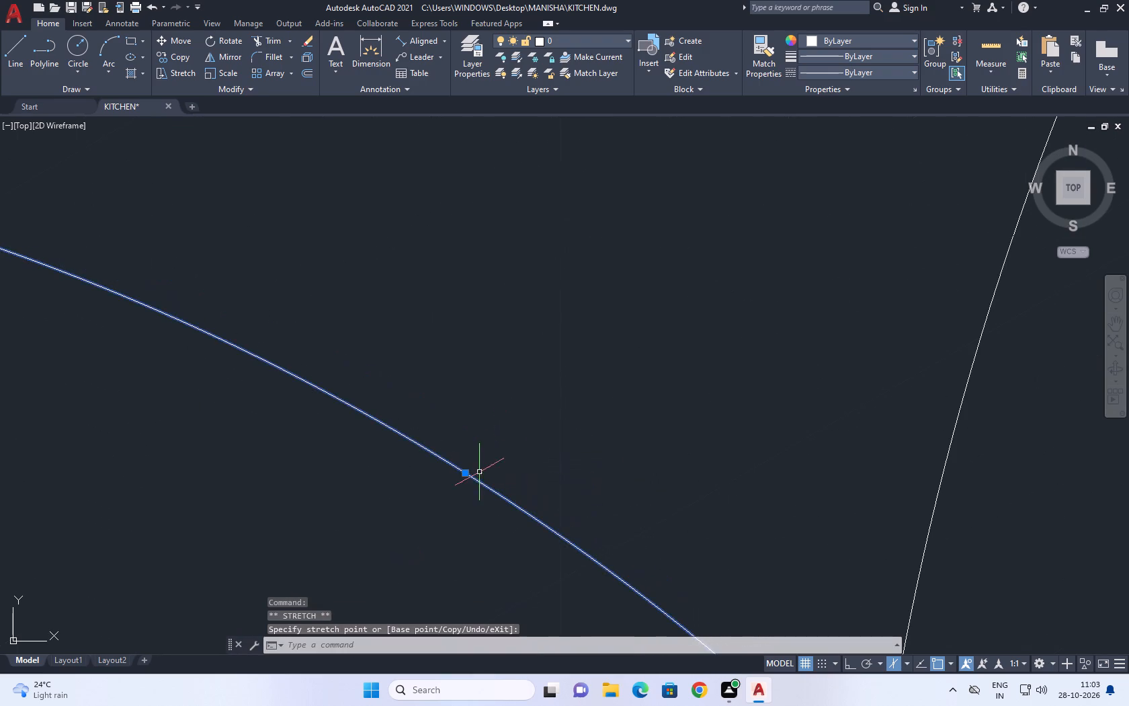
Shorten the arc by stretching its loose table-side end back along the curve.
{"action": "scroll", "coordinate": [579, 436], "scroll_direction": "down", "scroll_amount": 6}
{"action": "scroll", "coordinate": [521, 428], "scroll_direction": "up", "scroll_amount": 2}
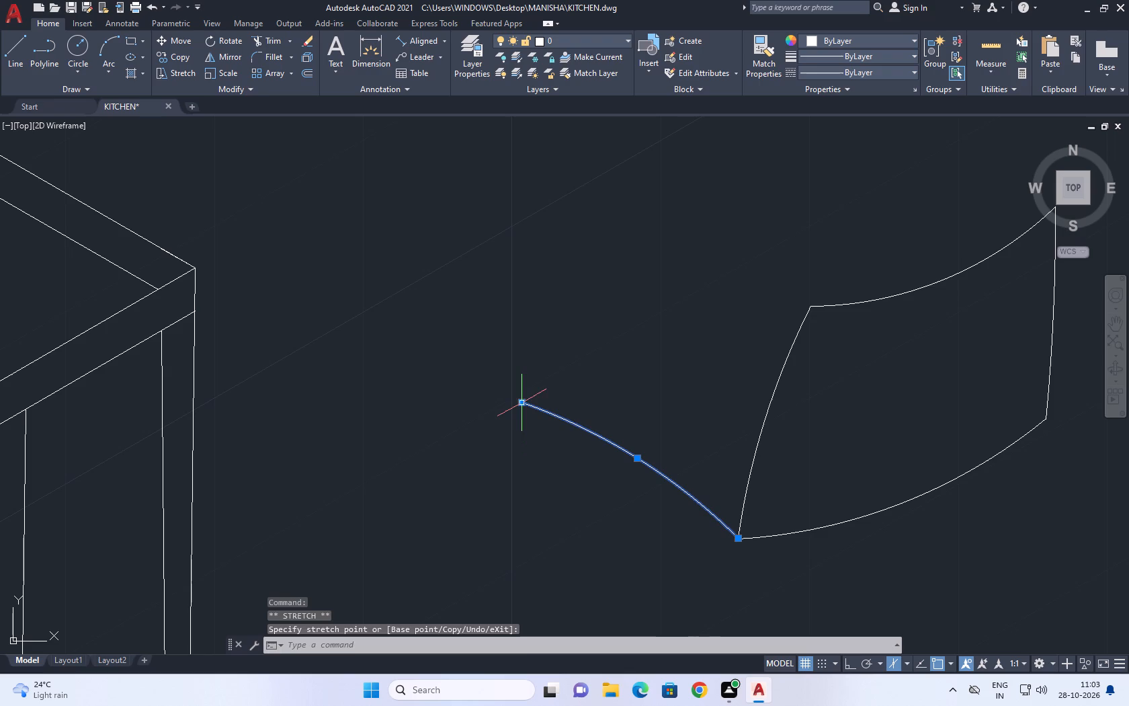
{"action": "left_click", "coordinate": [519, 402]}
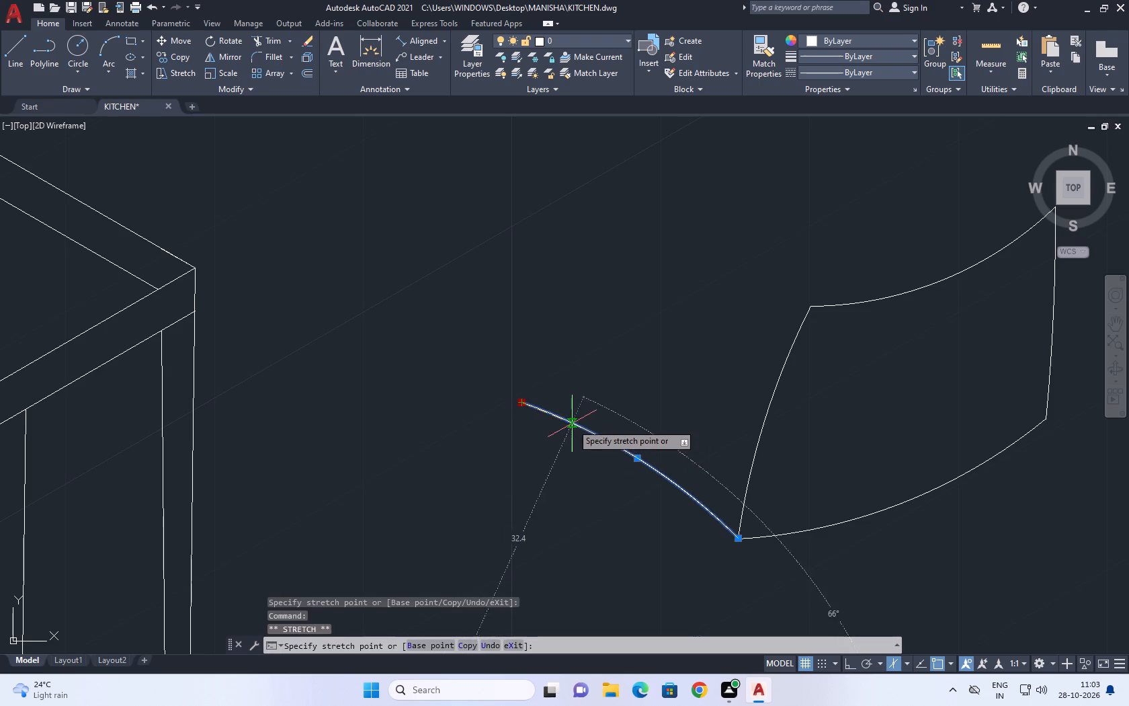
{"action": "left_click", "coordinate": [573, 424]}
Copy the shortened arc a small distance above the original to form a parallel pair.
{"action": "middle_click_drag", "start_coordinate": [618, 414], "coordinate": [487, 389]}
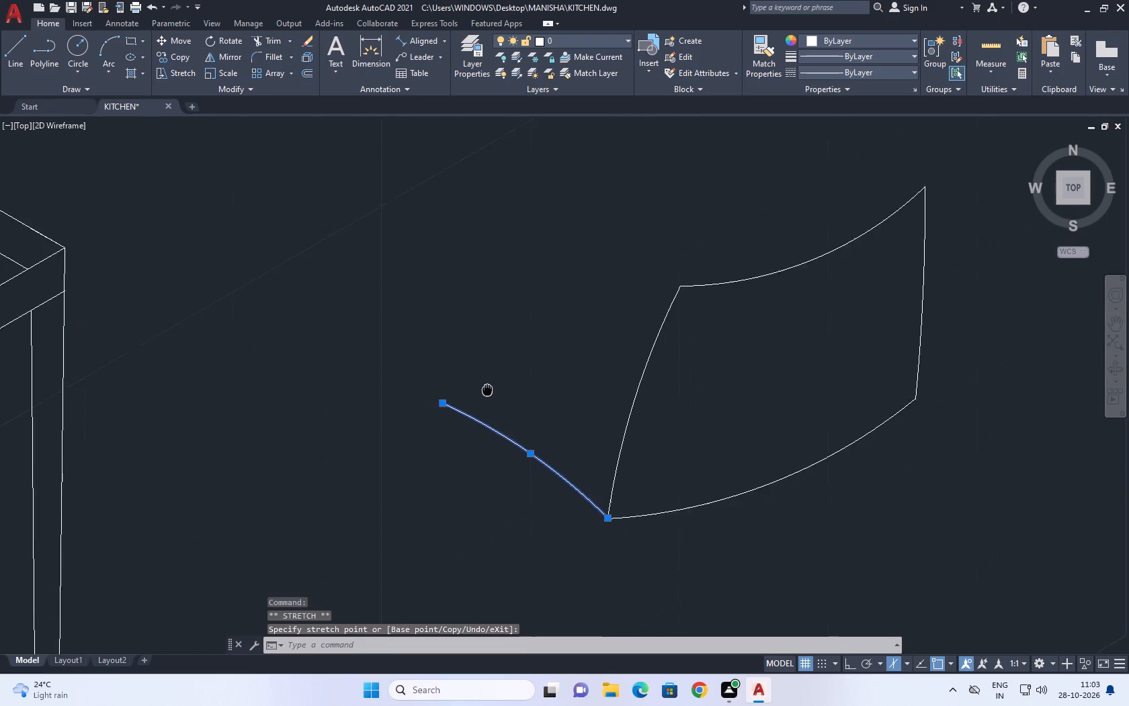
{"action": "middle_click_drag", "start_coordinate": [487, 389], "coordinate": [491, 372]}
{"action": "scroll", "coordinate": [491, 372], "scroll_direction": "up", "scroll_amount": 1}
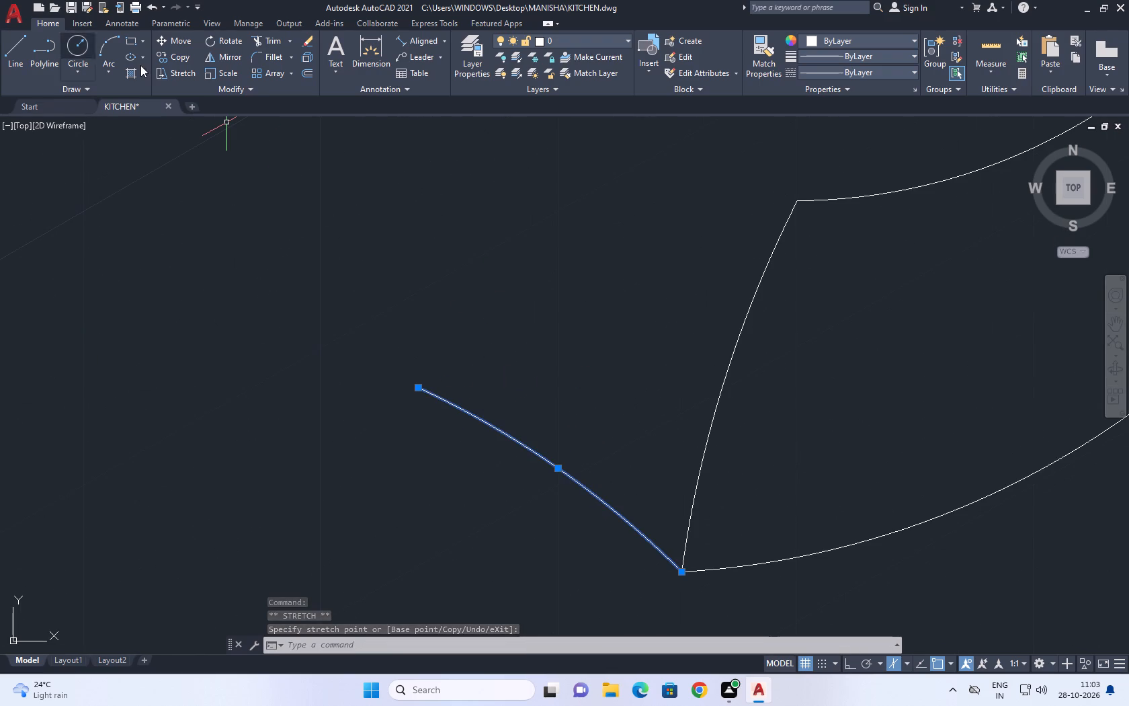
{"action": "left_click_drag", "start_coordinate": [183, 57], "coordinate": [185, 63]}
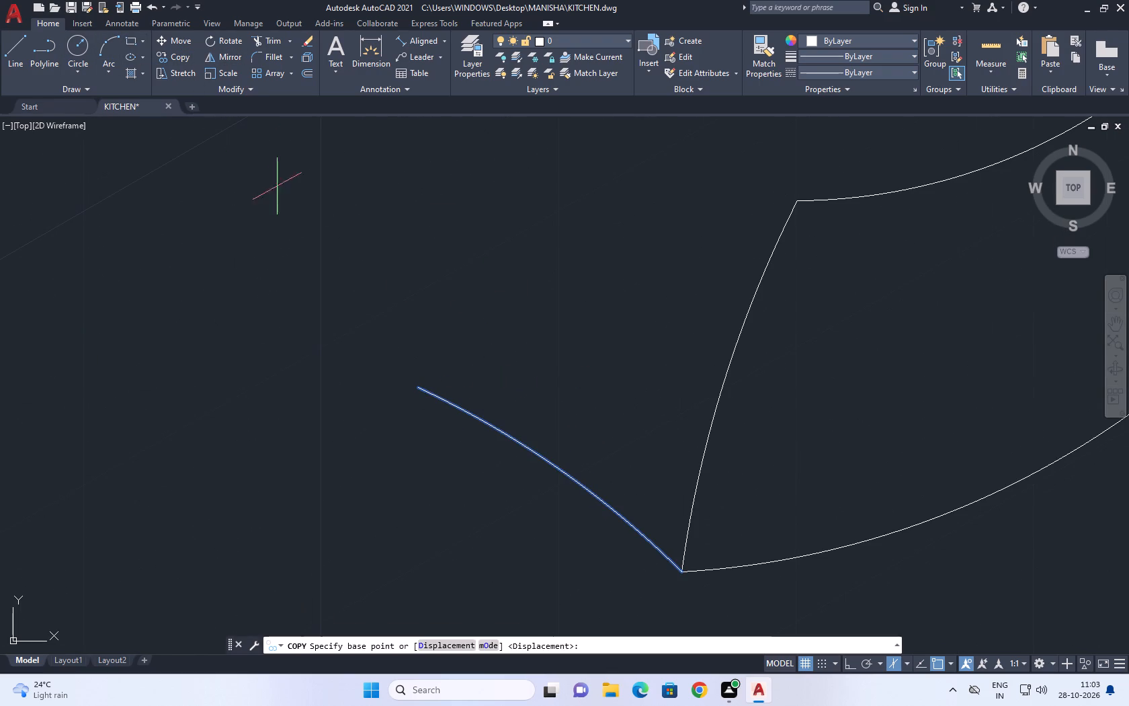
{"action": "left_click", "coordinate": [571, 297]}
{"action": "left_click", "coordinate": [546, 407]}
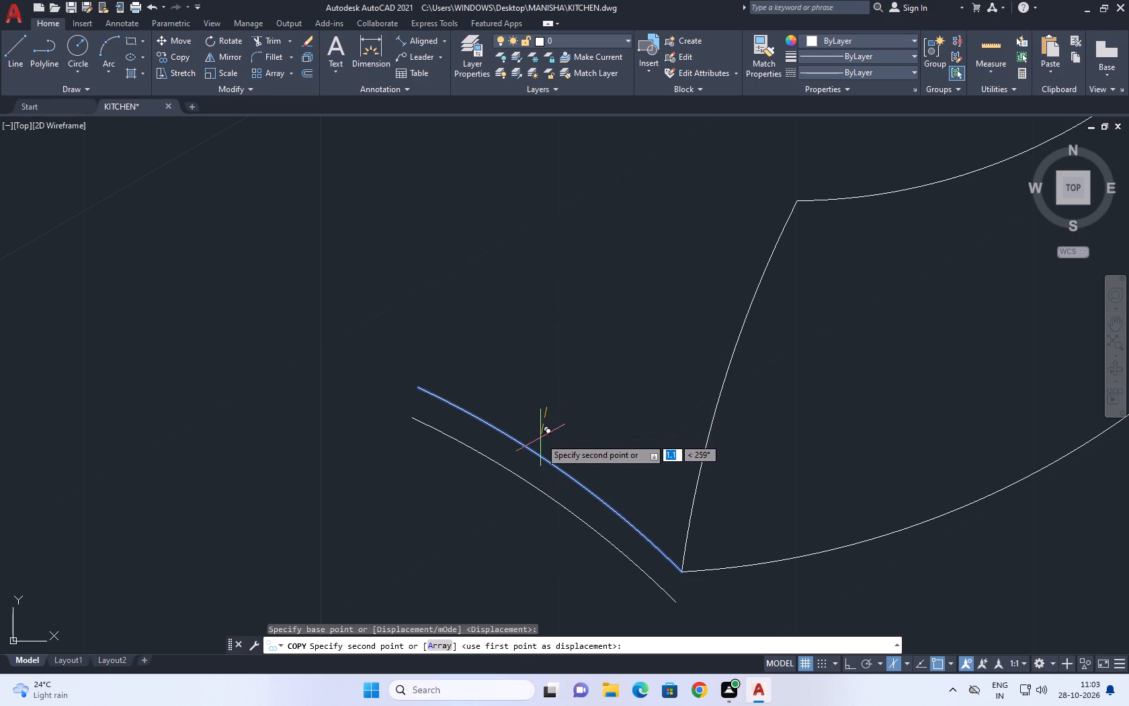
{"action": "left_click", "coordinate": [561, 363]}
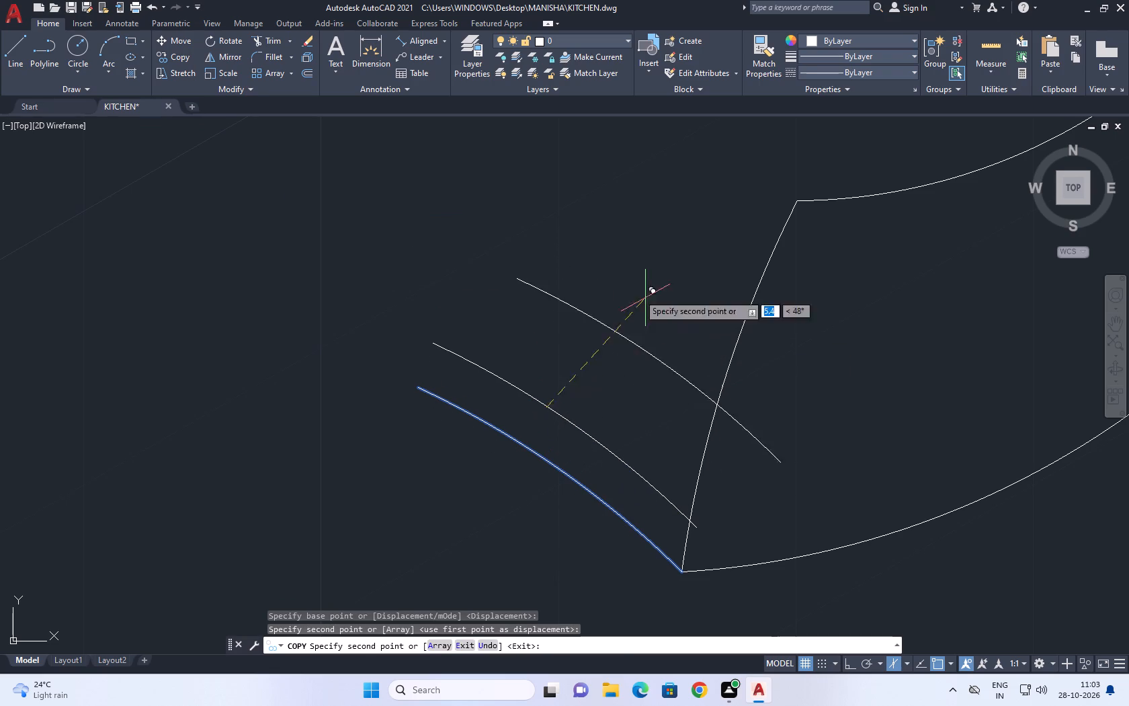
{"action": "right_click", "coordinate": [585, 277]}
{"action": "left_click", "coordinate": [637, 311]}
Trim the copied arc's short overhang beyond the four-sided outline's table-side arc.
{"action": "middle_click_drag", "start_coordinate": [702, 346], "coordinate": [599, 317]}
{"action": "scroll", "coordinate": [577, 344], "scroll_direction": "down", "scroll_amount": 1}
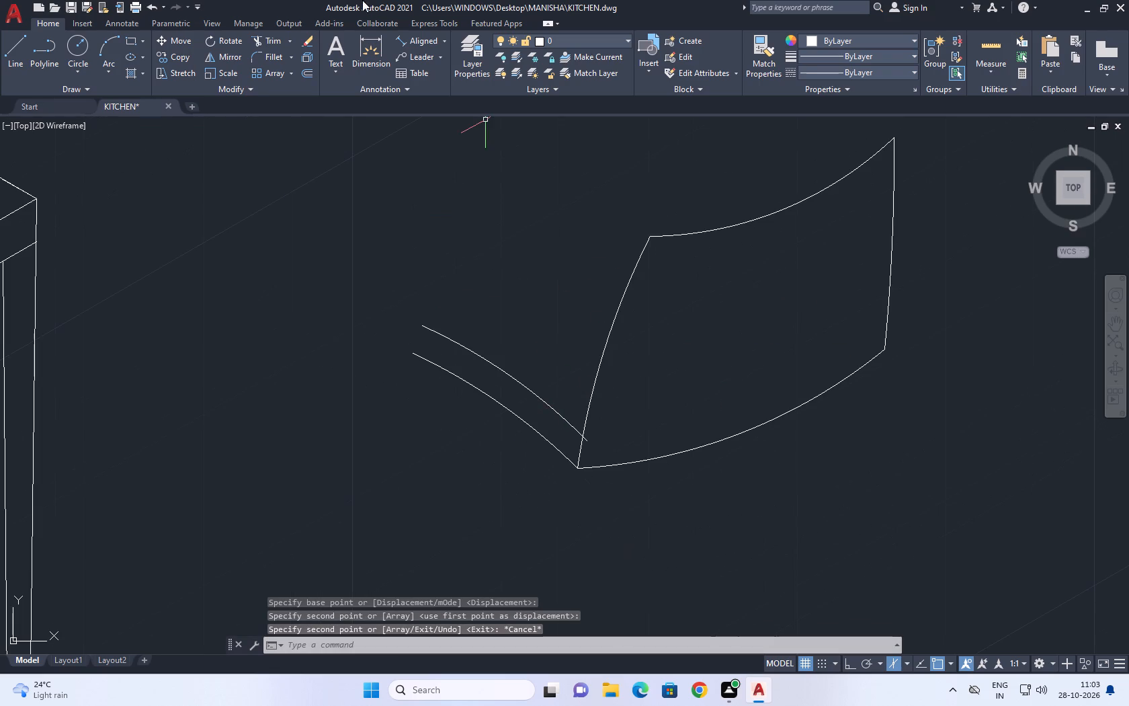
{"action": "left_click", "coordinate": [274, 36]}
{"action": "scroll", "coordinate": [568, 440], "scroll_direction": "up", "scroll_amount": 2}
{"action": "scroll", "coordinate": [635, 448], "scroll_direction": "up", "scroll_amount": 1}
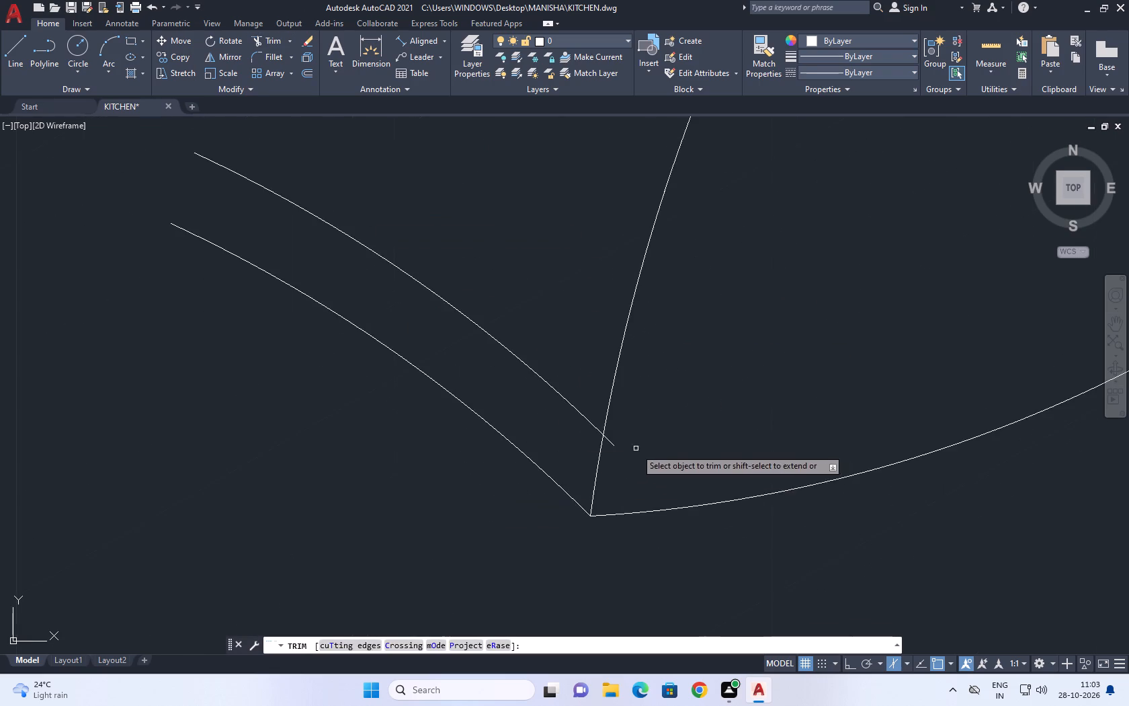
{"action": "scroll", "coordinate": [635, 448], "scroll_direction": "up", "scroll_amount": 1}
{"action": "left_click", "coordinate": [583, 402]}
{"action": "left_click", "coordinate": [560, 486]}
{"action": "right_click", "coordinate": [666, 446]}
{"action": "left_click", "coordinate": [732, 462]}
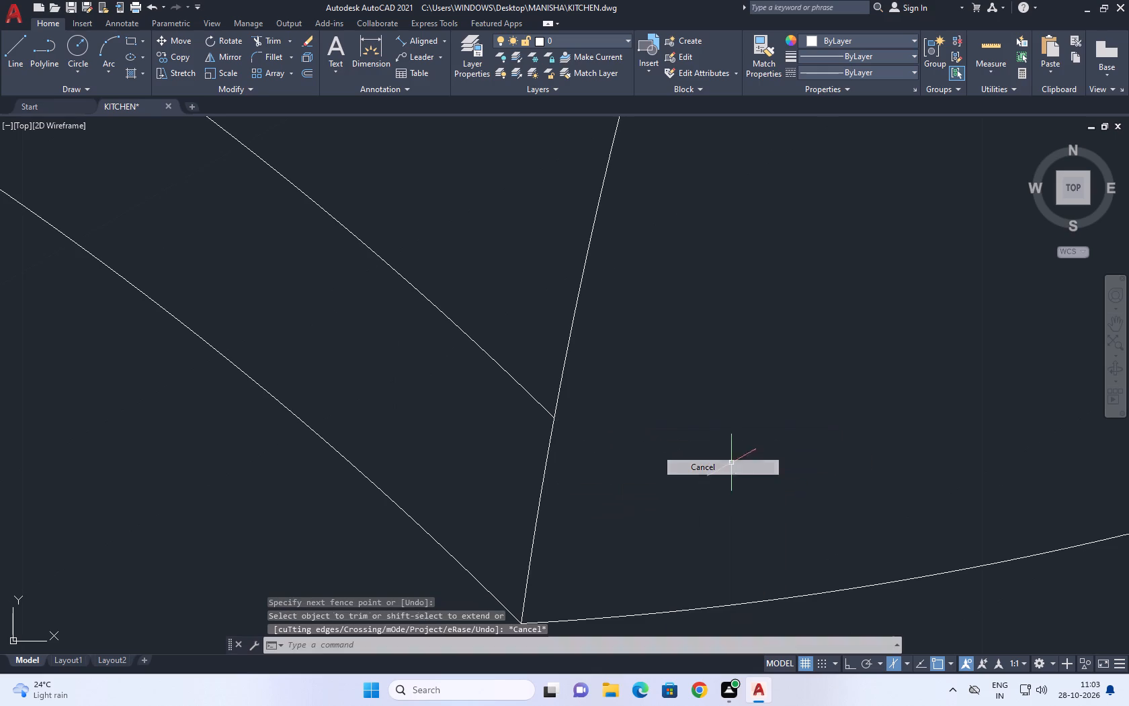
Draw a large three-point arc from the lower parallel arc's table-side end, curving up to above the outline's top table-side corner.
{"action": "scroll", "coordinate": [576, 354], "scroll_direction": "up", "scroll_amount": 1}
{"action": "scroll", "coordinate": [576, 354], "scroll_direction": "down", "scroll_amount": 6}
{"action": "scroll", "coordinate": [593, 329], "scroll_direction": "up", "scroll_amount": 1}
{"action": "middle_click_drag", "start_coordinate": [599, 307], "coordinate": [581, 469]}
{"action": "scroll", "coordinate": [581, 469], "scroll_direction": "down", "scroll_amount": 2}
{"action": "middle_click", "coordinate": [581, 469]}
{"action": "middle_click_drag", "start_coordinate": [637, 465], "coordinate": [630, 460]}
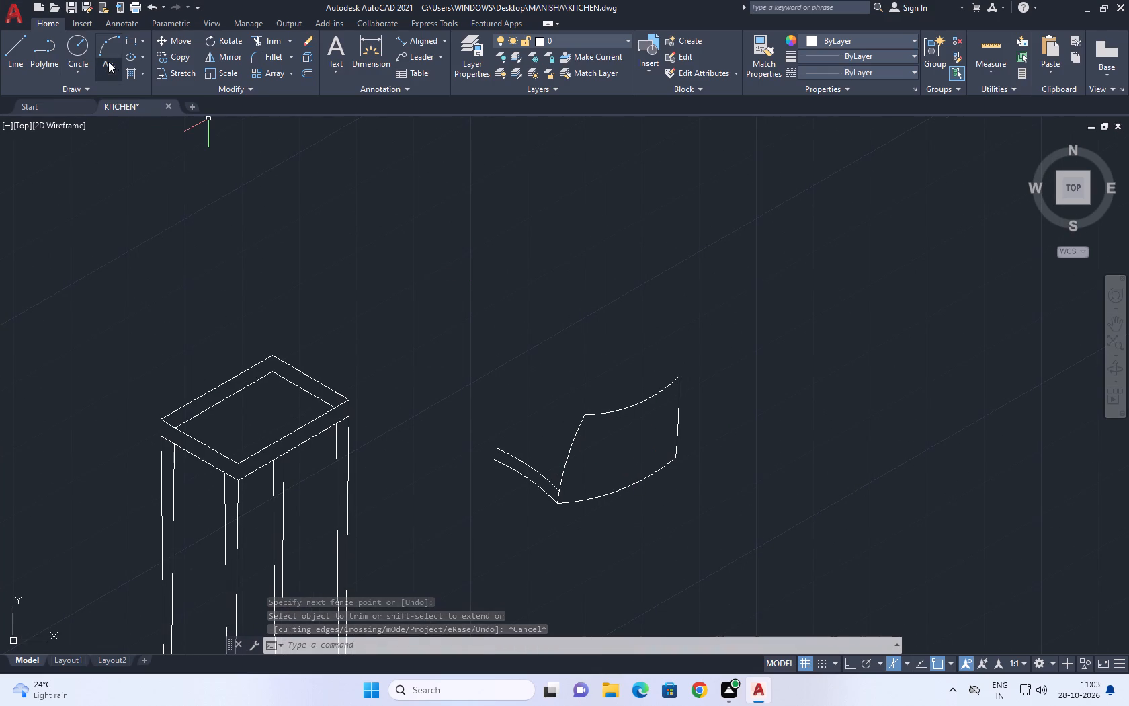
{"action": "left_click", "coordinate": [100, 51]}
{"action": "scroll", "coordinate": [510, 445], "scroll_direction": "up", "scroll_amount": 2}
{"action": "left_click", "coordinate": [464, 486]}
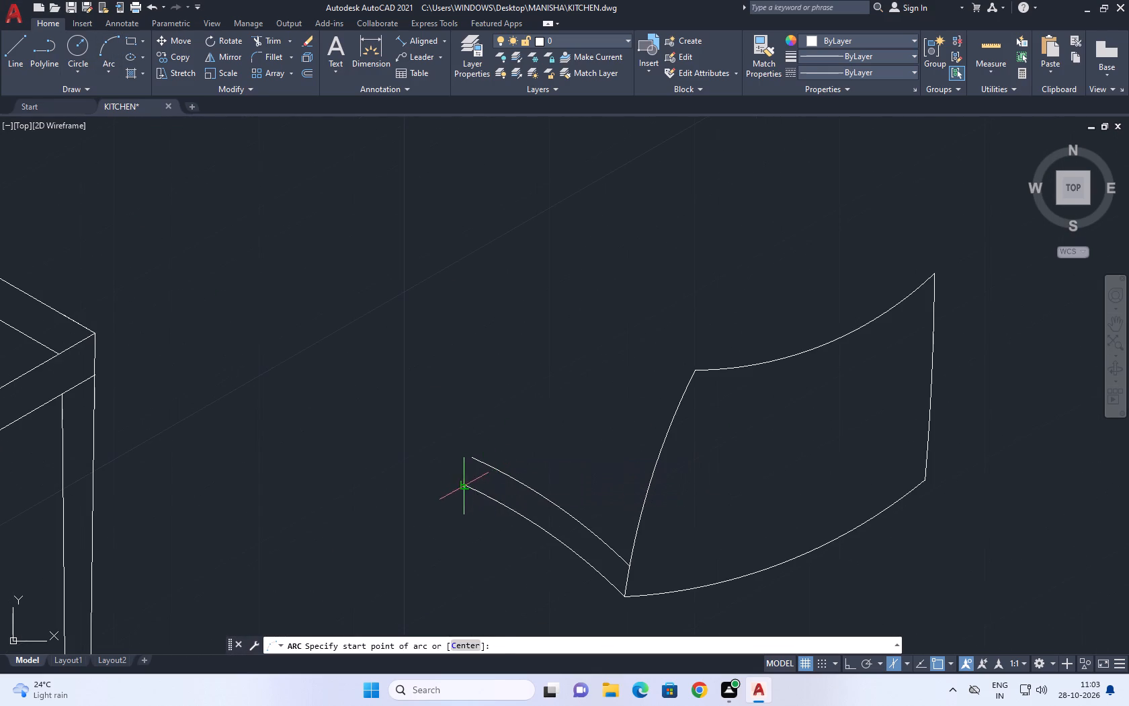
{"action": "left_click", "coordinate": [526, 371]}
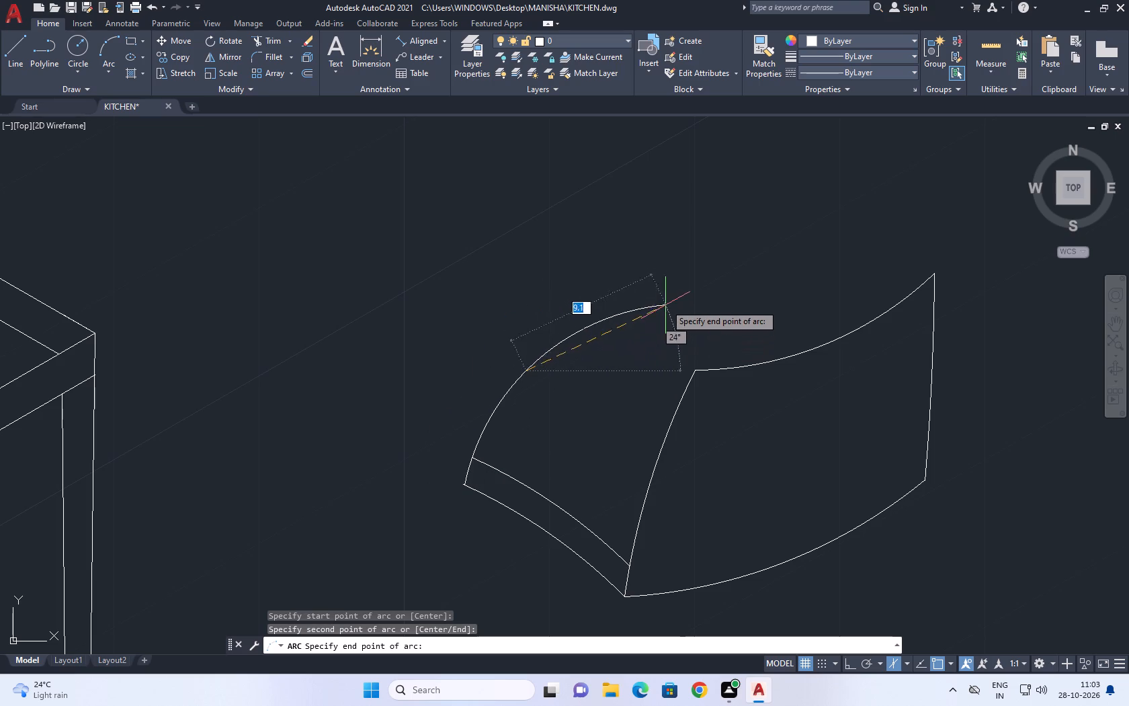
{"action": "left_click", "coordinate": [683, 286]}
Move the large arc so its lower end meets the lower parallel arc's table-side endpoint.
{"action": "middle_click_drag", "start_coordinate": [603, 324], "coordinate": [603, 325]}
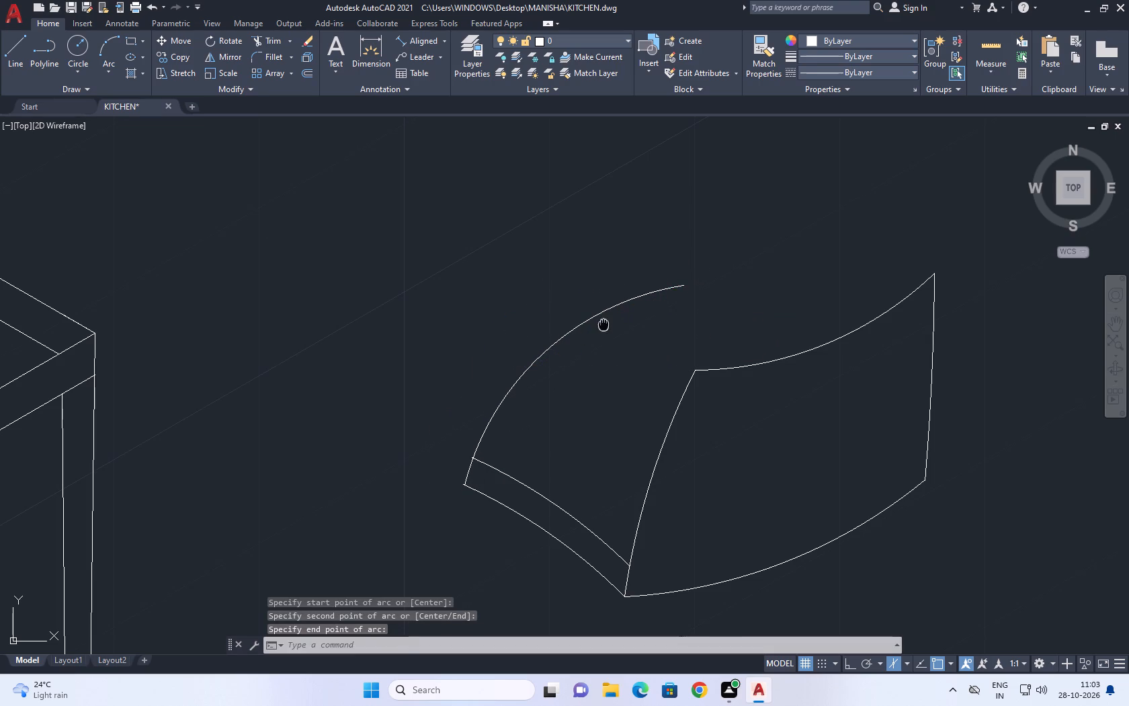
{"action": "middle_click_drag", "start_coordinate": [603, 325], "coordinate": [607, 335]}
{"action": "scroll", "coordinate": [454, 499], "scroll_direction": "up", "scroll_amount": 5}
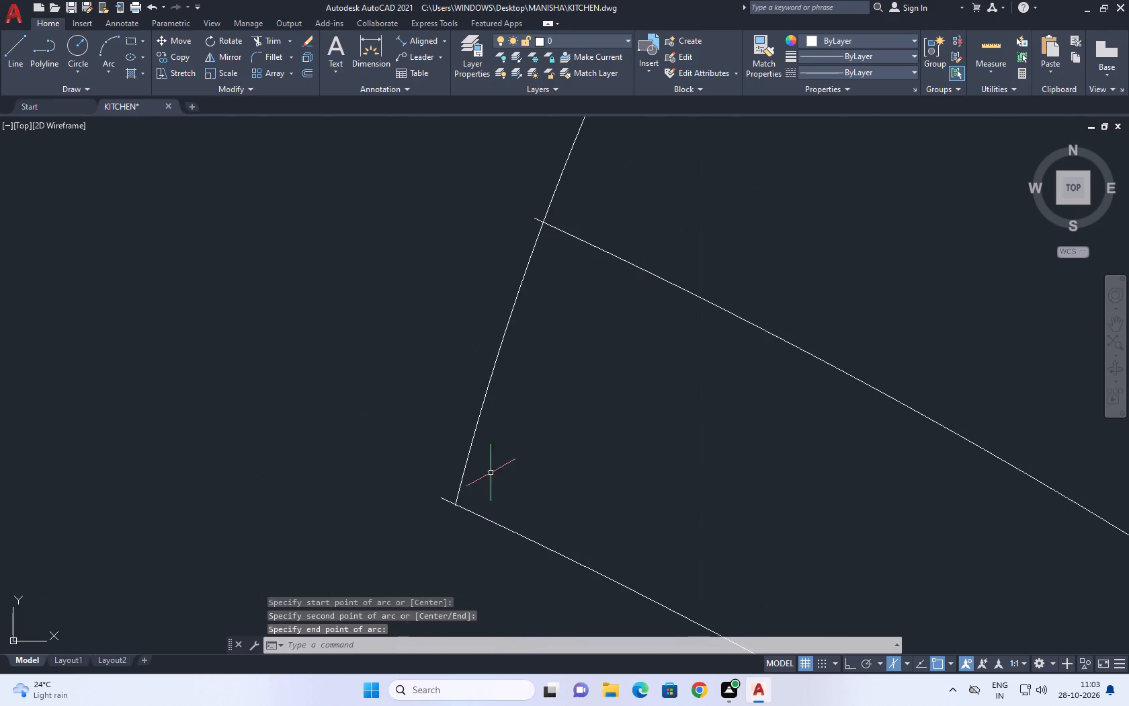
{"action": "left_click_drag", "start_coordinate": [493, 465], "coordinate": [478, 439]}
{"action": "left_click_drag", "start_coordinate": [450, 394], "coordinate": [447, 387]}
{"action": "left_click", "coordinate": [174, 43]}
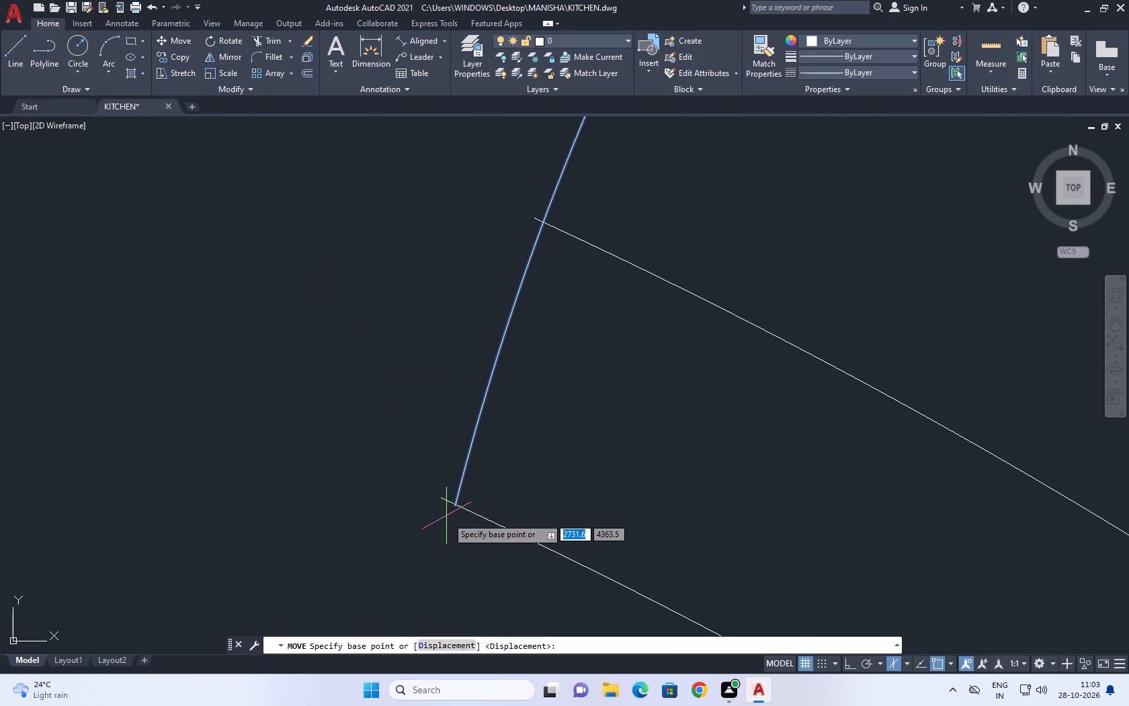
{"action": "scroll", "coordinate": [447, 533], "scroll_direction": "up", "scroll_amount": 2}
{"action": "scroll", "coordinate": [440, 479], "scroll_direction": "up", "scroll_amount": 1}
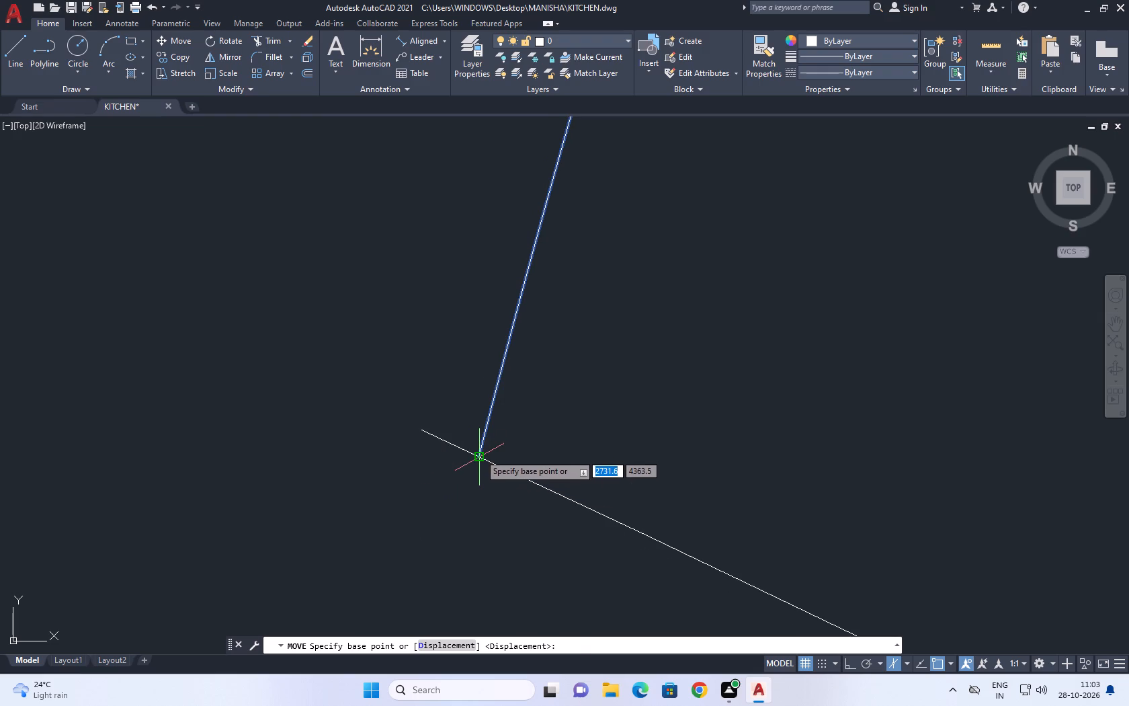
{"action": "left_click", "coordinate": [479, 457]}
{"action": "left_click", "coordinate": [419, 427]}
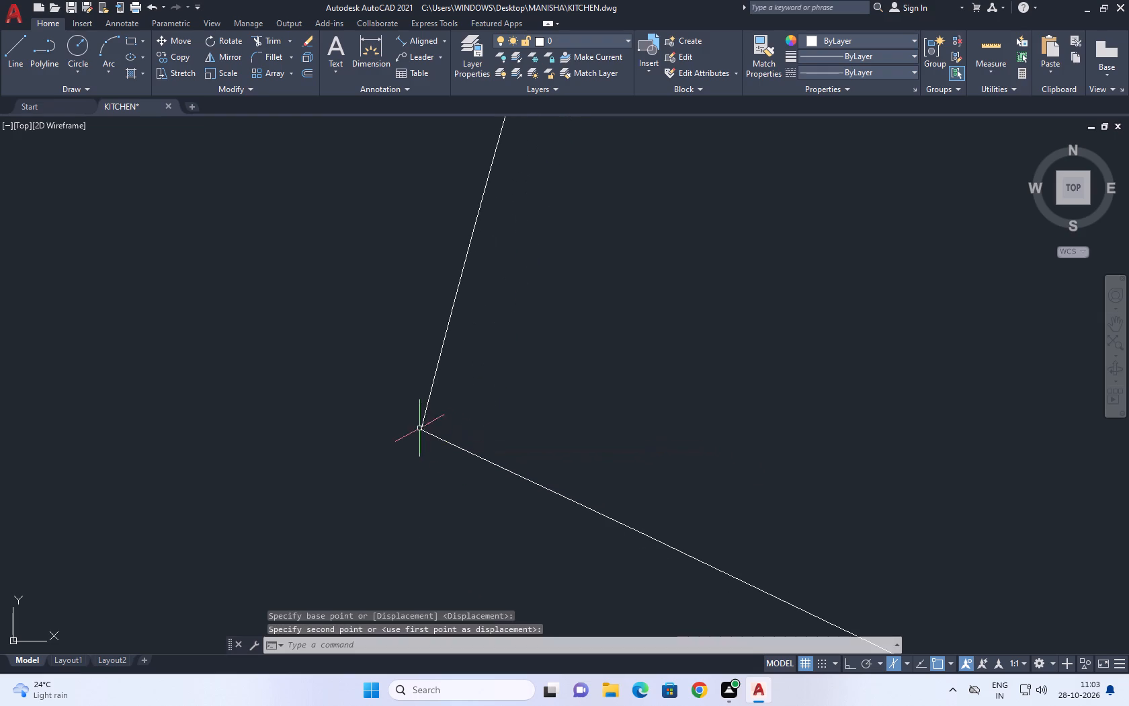
Stretch the upper parallel arc's loose end across the large arc so that it slightly overshoots it.
{"action": "scroll", "coordinate": [456, 494], "scroll_direction": "down", "scroll_amount": 8}
{"action": "scroll", "coordinate": [503, 469], "scroll_direction": "up", "scroll_amount": 4}
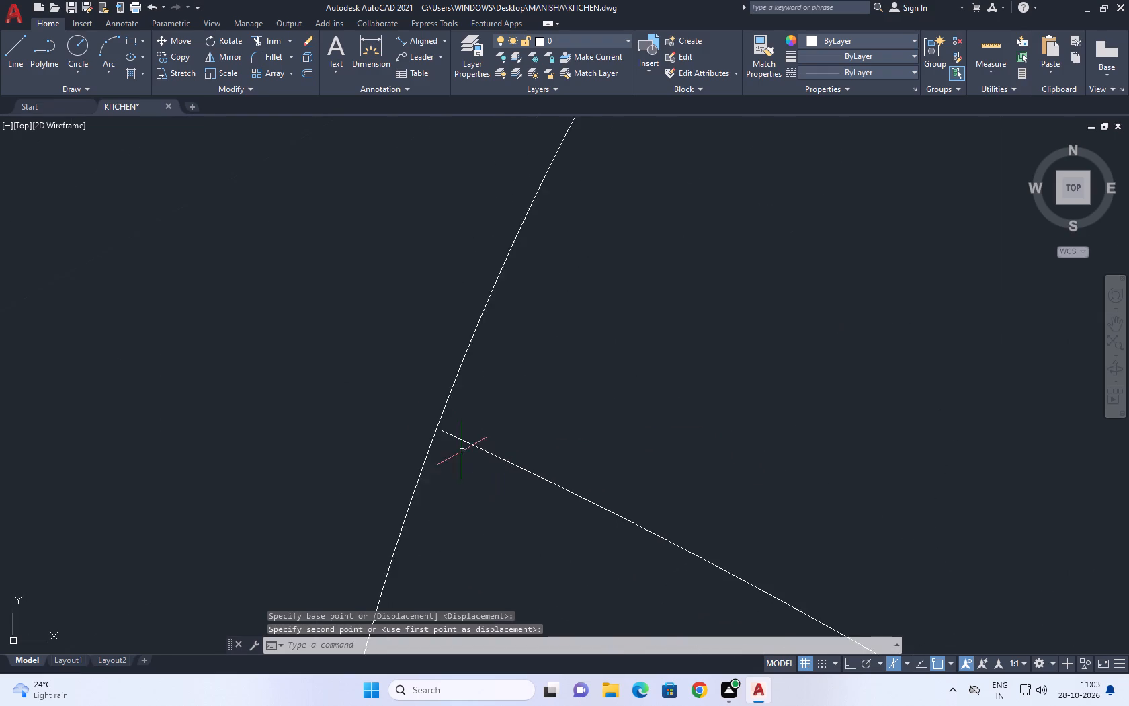
{"action": "scroll", "coordinate": [462, 451], "scroll_direction": "up", "scroll_amount": 4}
{"action": "left_click", "coordinate": [425, 365]}
{"action": "left_click", "coordinate": [381, 411]}
{"action": "left_click", "coordinate": [369, 364]}
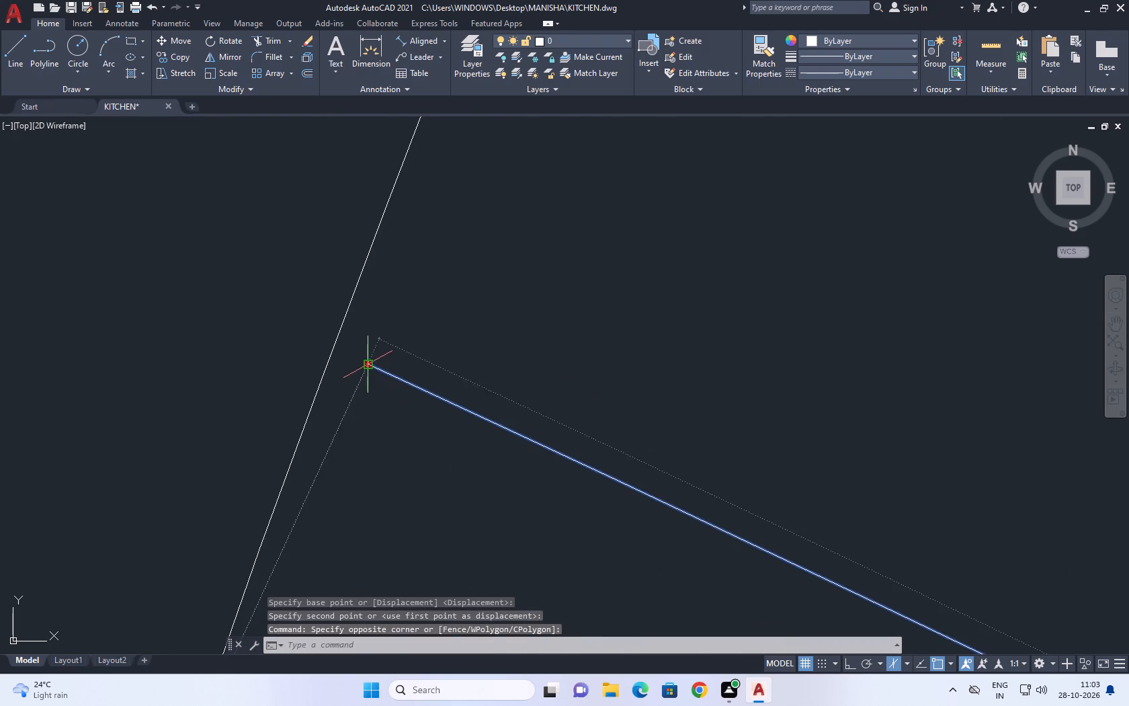
{"action": "left_click", "coordinate": [295, 340]}
{"action": "middle_click_drag", "start_coordinate": [382, 329], "coordinate": [477, 483]}
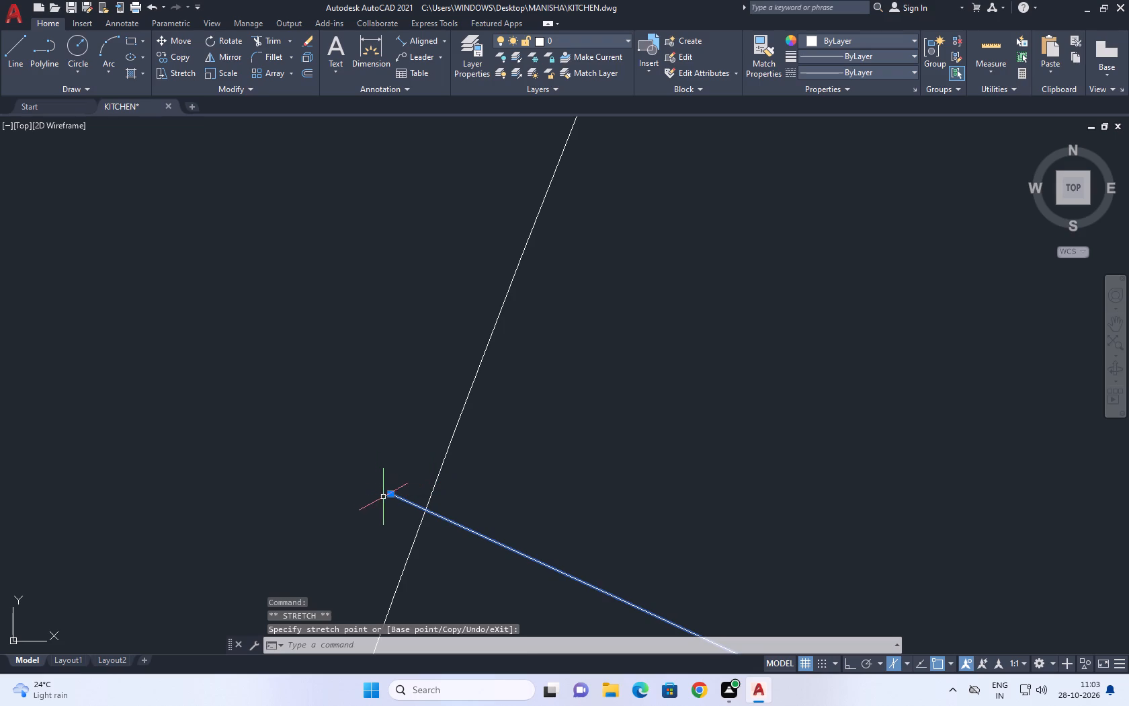
Stretch the upper parallel arc's overshooting end back to its crossing with the large arc.
{"action": "left_click", "coordinate": [388, 496]}
{"action": "left_click", "coordinate": [426, 512]}
{"action": "right_click", "coordinate": [381, 364]}
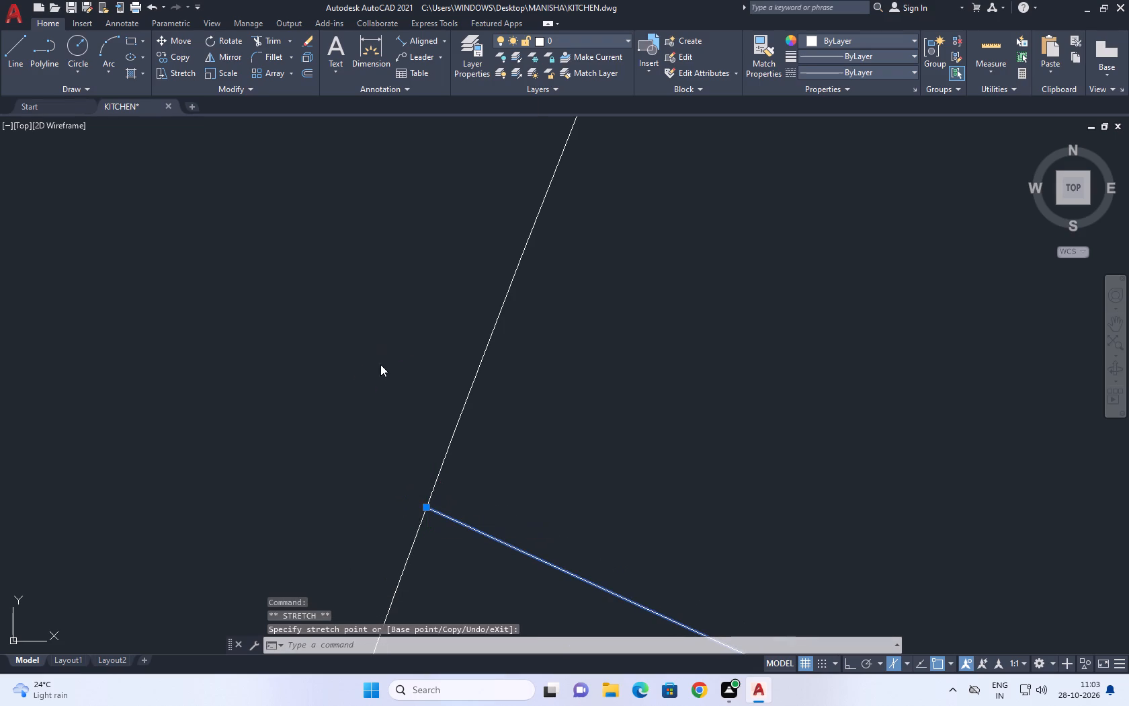
{"action": "left_click", "coordinate": [422, 262]}
{"action": "scroll", "coordinate": [510, 424], "scroll_direction": "down", "scroll_amount": 12}
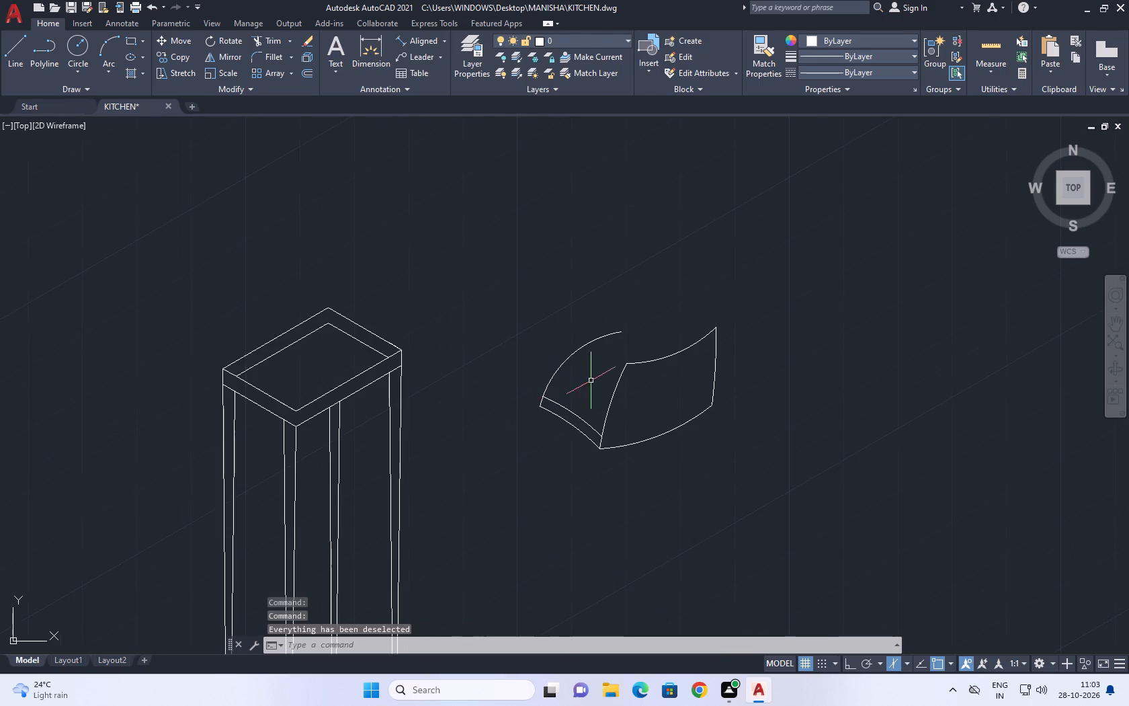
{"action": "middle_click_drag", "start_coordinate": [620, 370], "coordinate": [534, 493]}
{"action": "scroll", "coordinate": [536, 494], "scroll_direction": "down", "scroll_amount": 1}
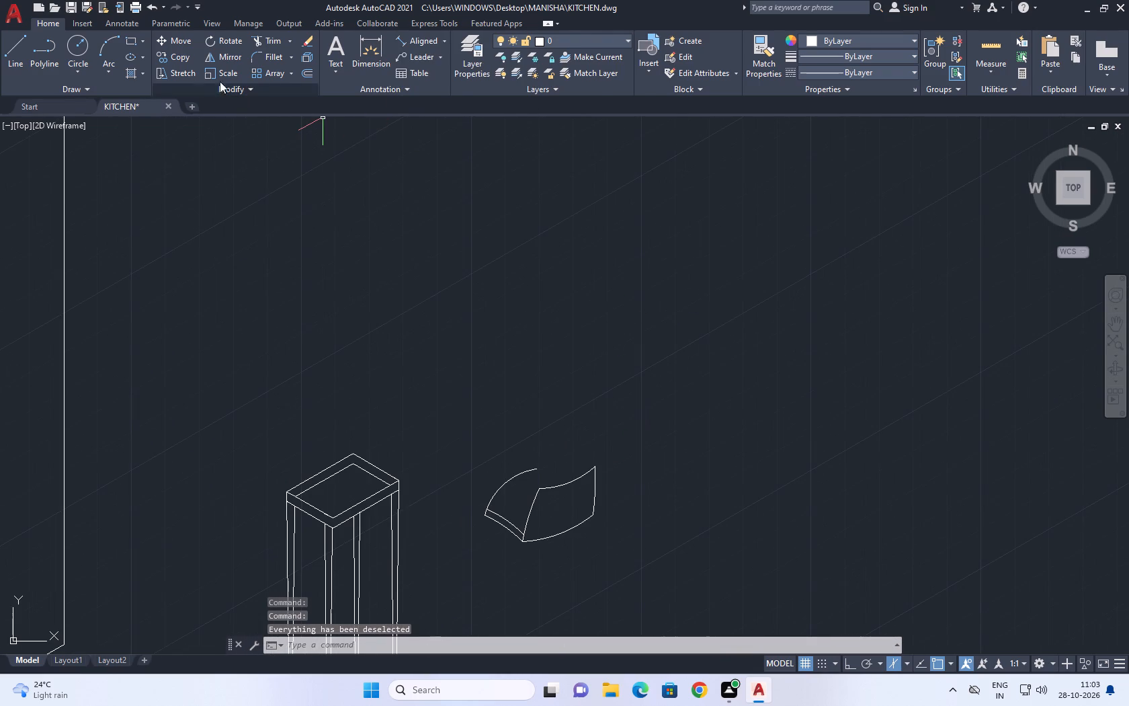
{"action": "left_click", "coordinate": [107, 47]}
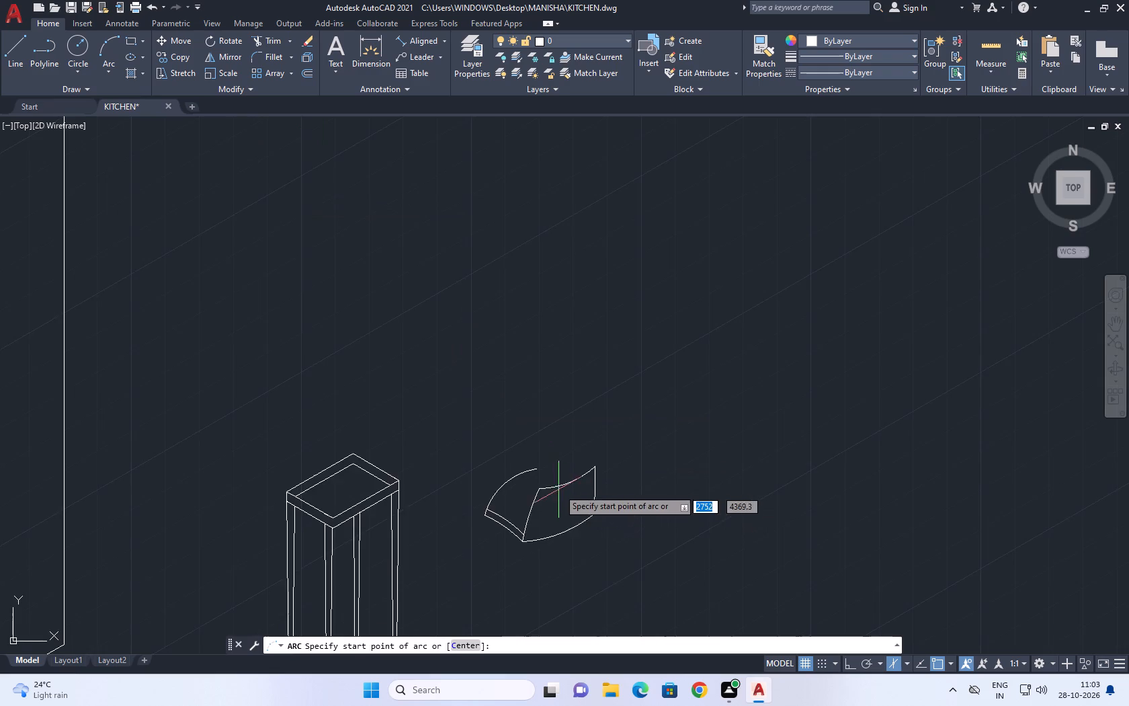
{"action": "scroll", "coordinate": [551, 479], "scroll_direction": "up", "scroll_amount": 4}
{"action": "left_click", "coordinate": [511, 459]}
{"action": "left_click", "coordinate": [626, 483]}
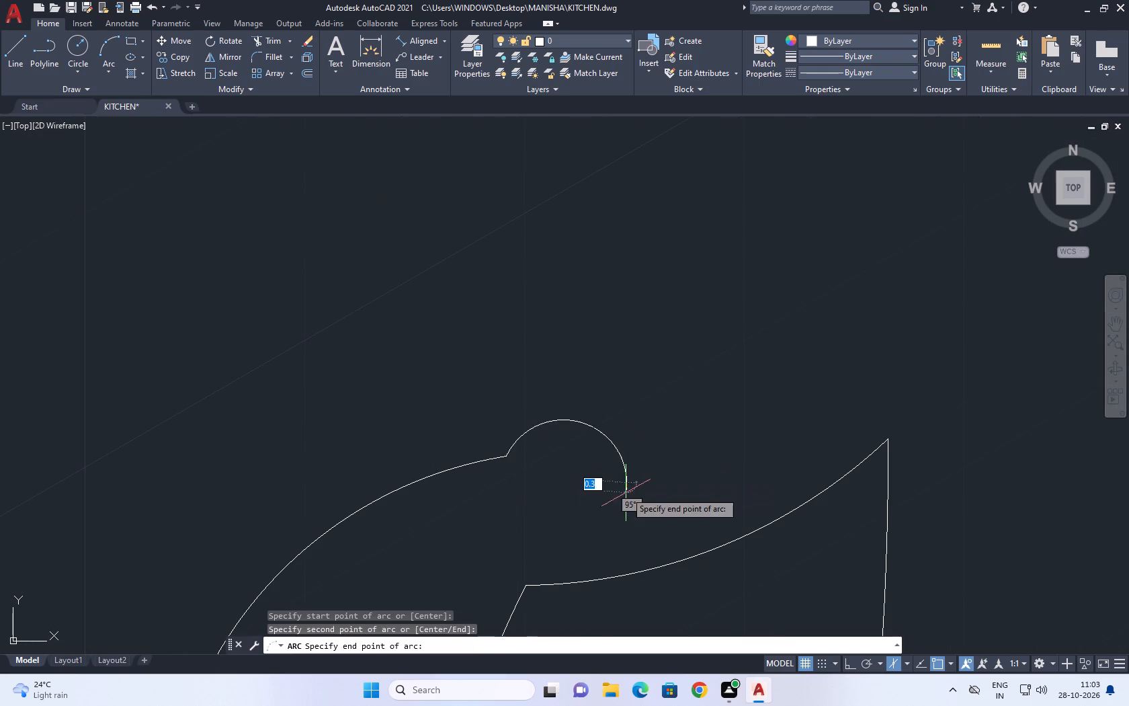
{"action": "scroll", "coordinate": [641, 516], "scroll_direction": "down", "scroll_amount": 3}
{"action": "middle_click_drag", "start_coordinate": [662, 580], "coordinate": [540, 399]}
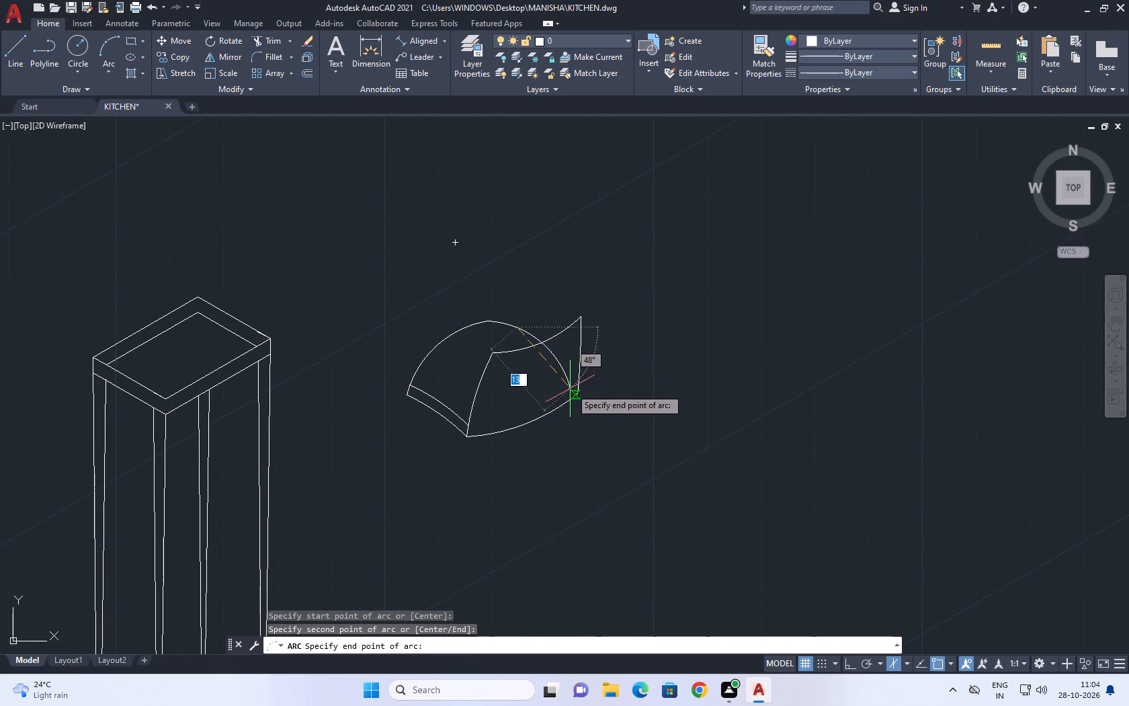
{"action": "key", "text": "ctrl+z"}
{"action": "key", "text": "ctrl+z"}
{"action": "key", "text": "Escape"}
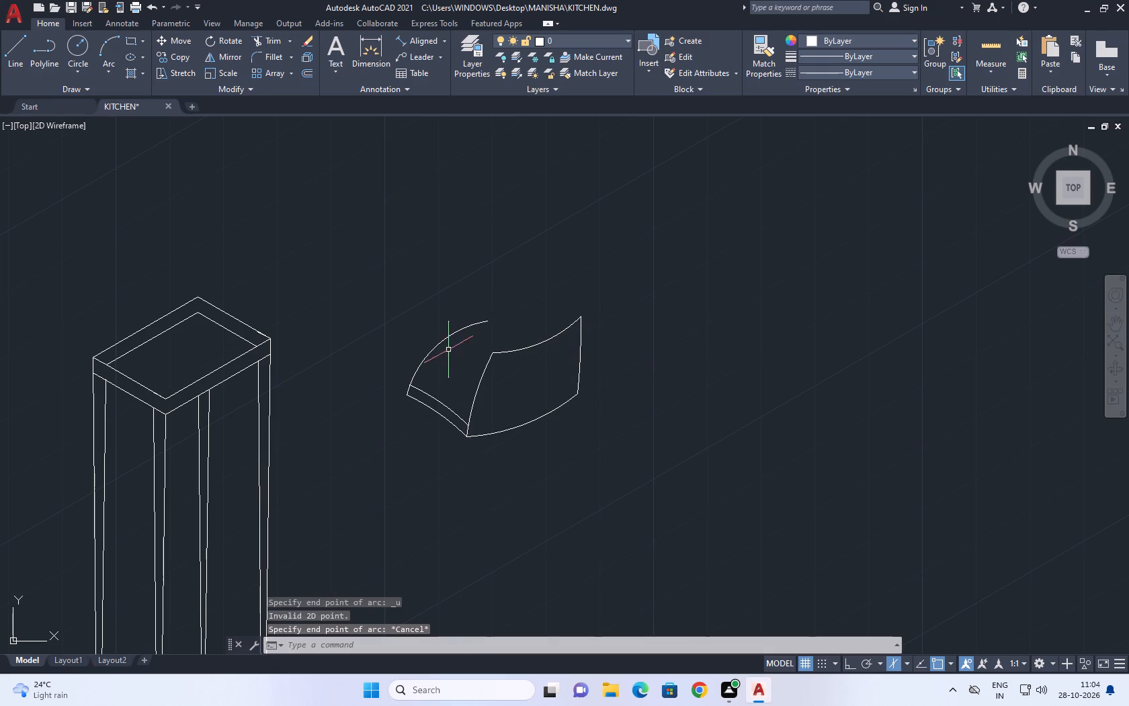
Draw a three-point arc from the large arc, short of its loose end, curving down across the four-sided outline's table-side arc.
{"action": "key", "text": "space"}
{"action": "scroll", "coordinate": [414, 349], "scroll_direction": "up", "scroll_amount": 3}
{"action": "middle_click_drag", "start_coordinate": [467, 346], "coordinate": [574, 382]}
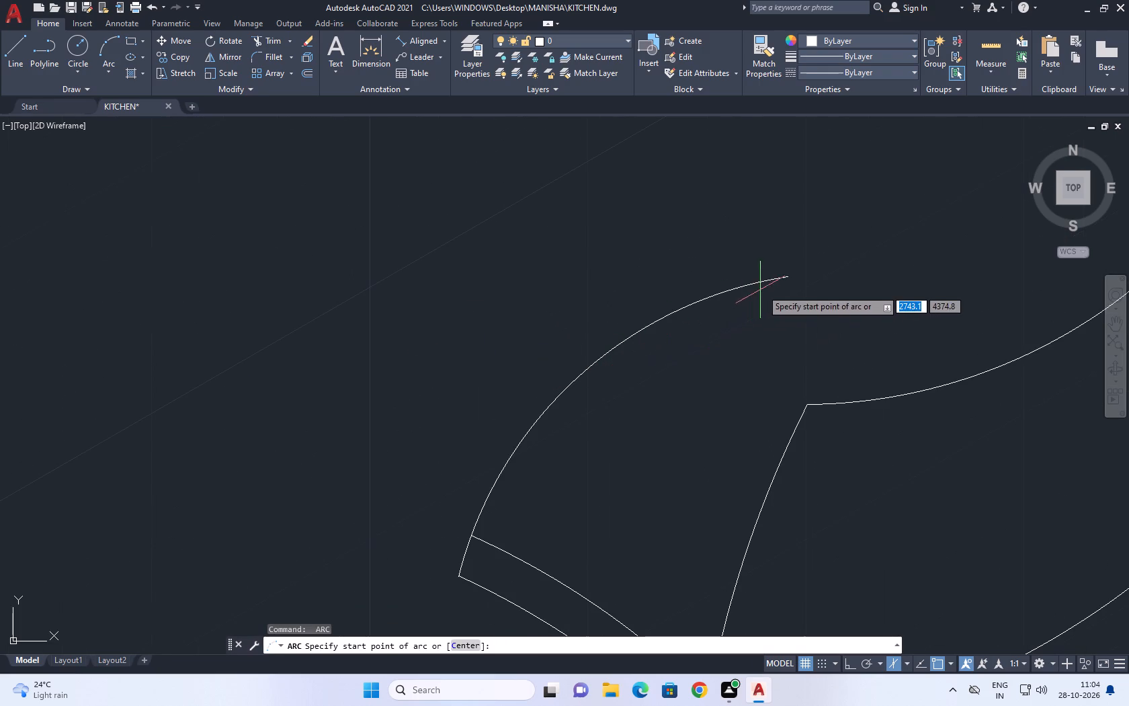
{"action": "left_click", "coordinate": [688, 305]}
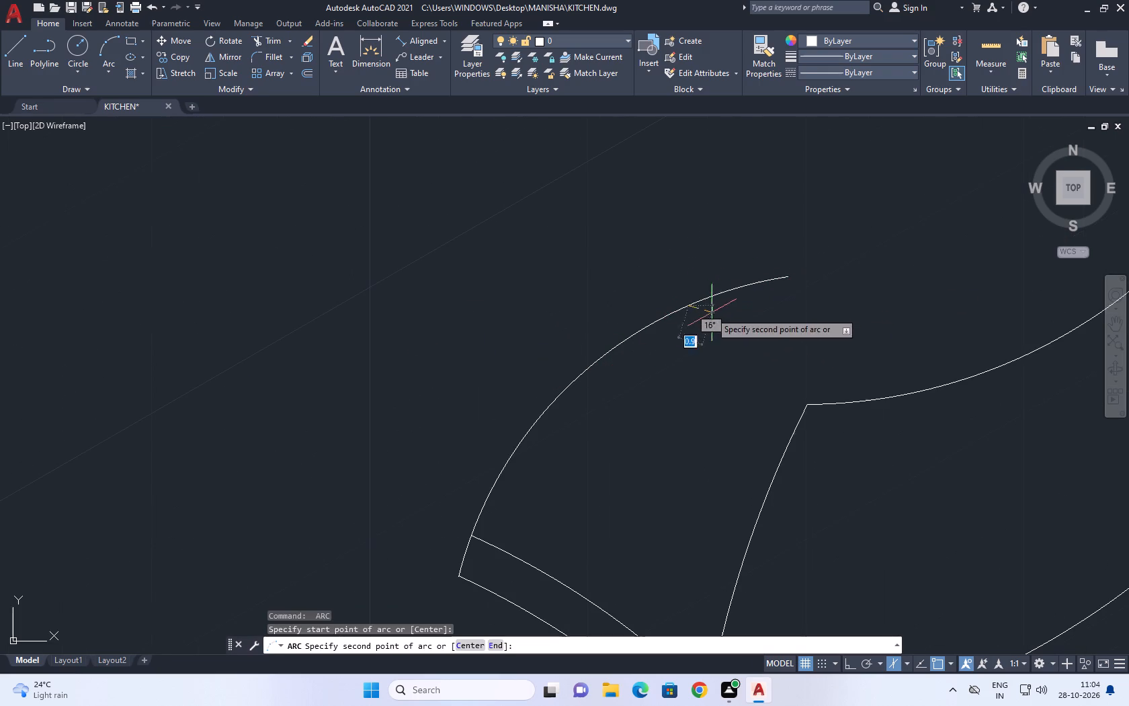
{"action": "left_click", "coordinate": [720, 325]}
{"action": "left_click", "coordinate": [786, 533]}
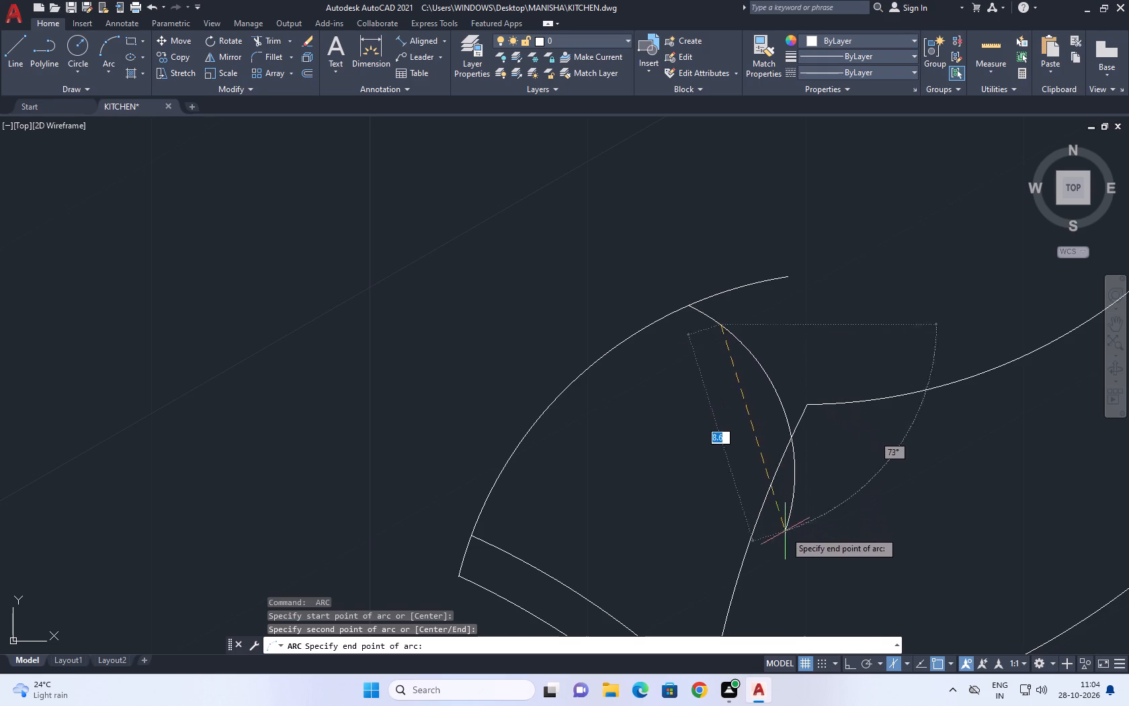
Stretch the new arc's lower end back to its crossing with the four-sided outline's table-side arc.
{"action": "scroll", "coordinate": [788, 491], "scroll_direction": "up", "scroll_amount": 1}
{"action": "left_click", "coordinate": [794, 502]}
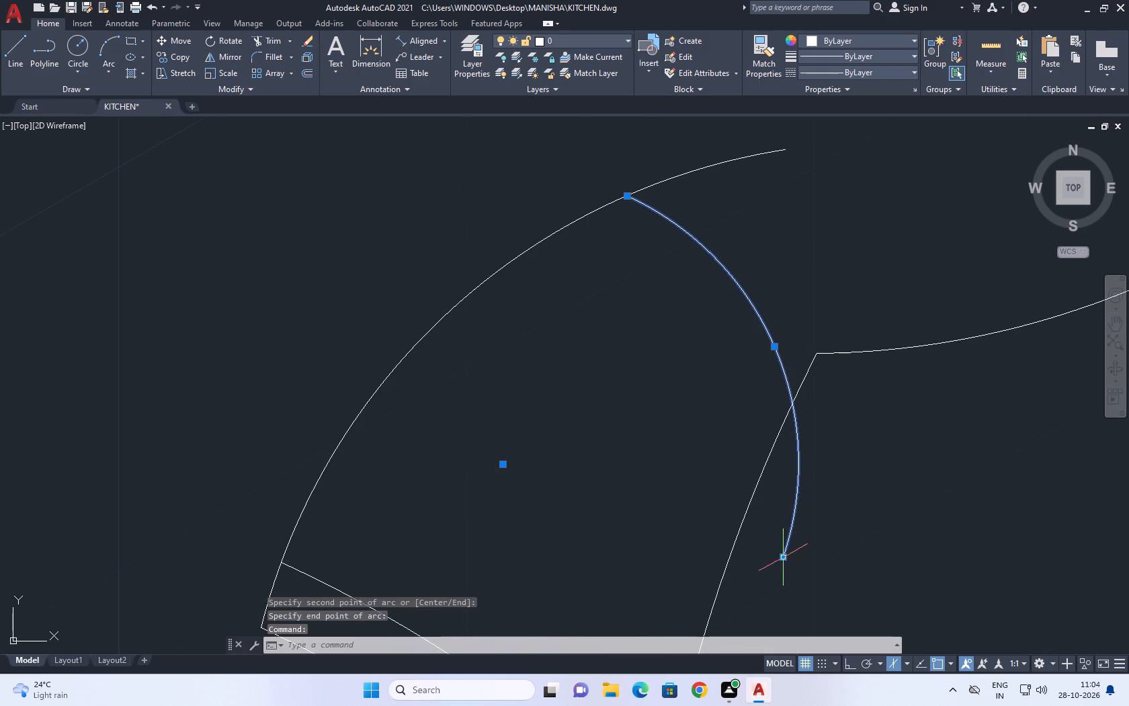
{"action": "left_click", "coordinate": [785, 558]}
{"action": "left_click", "coordinate": [790, 401]}
{"action": "key", "text": "Escape"}
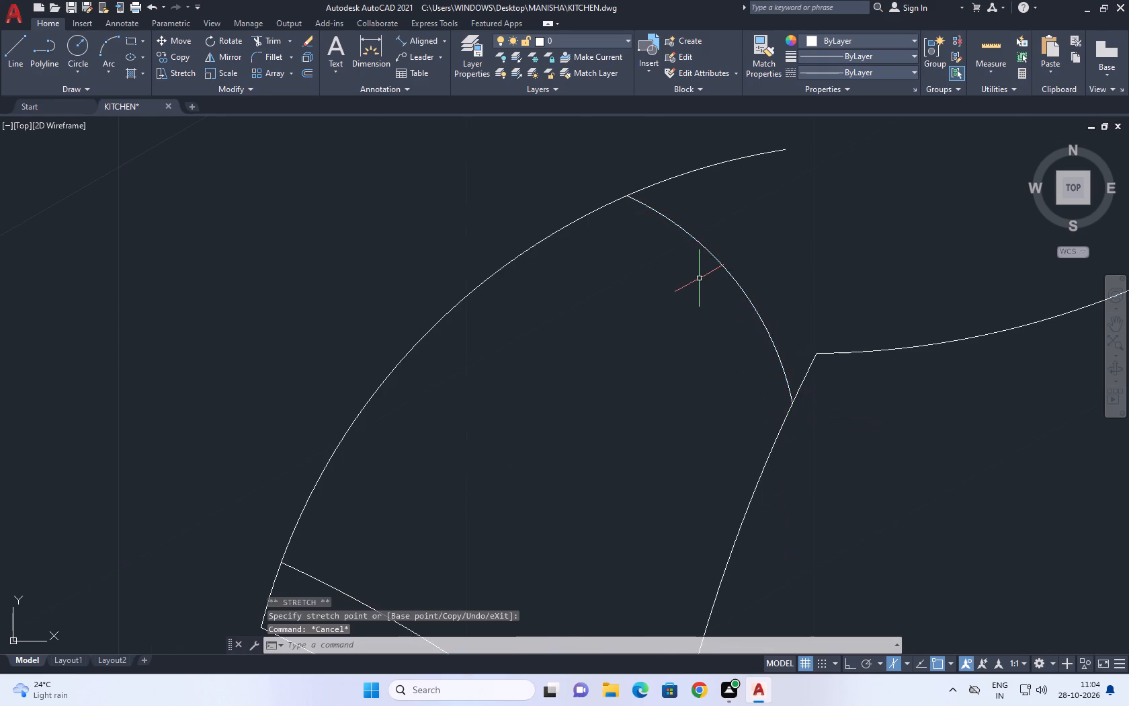
Stretch the large arc's loose upper end back to the point where the new arc starts.
{"action": "middle_click_drag", "start_coordinate": [699, 278], "coordinate": [571, 551]}
{"action": "left_click_drag", "start_coordinate": [659, 447], "coordinate": [648, 424]}
{"action": "left_click", "coordinate": [601, 358]}
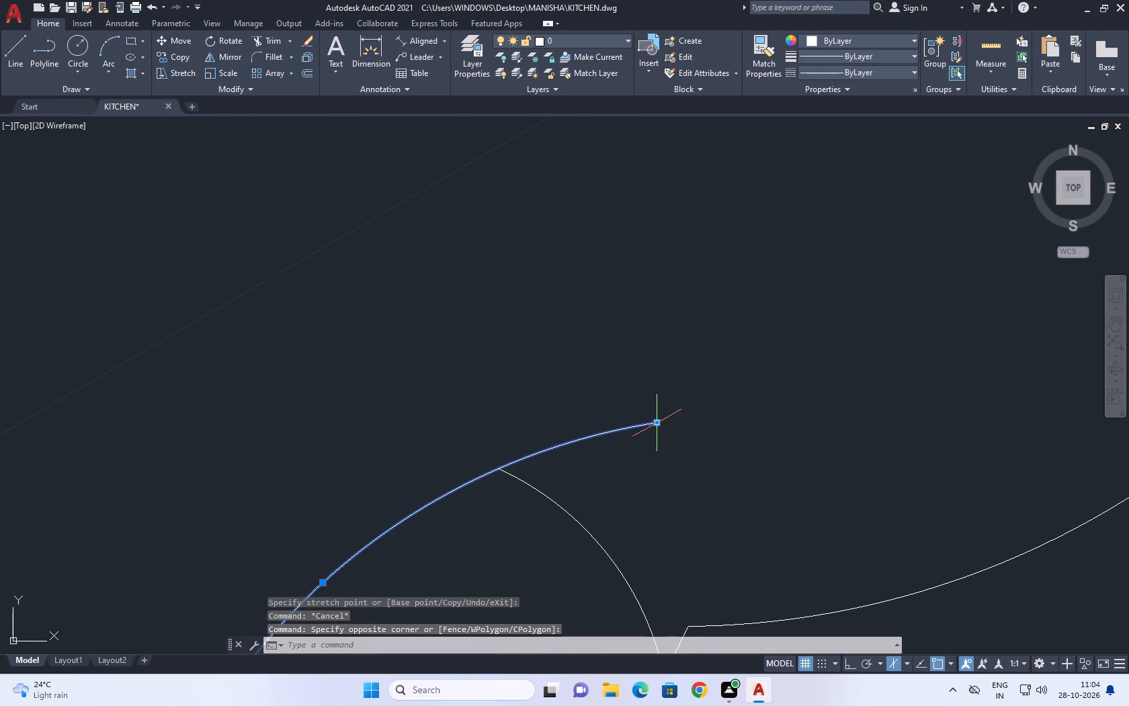
{"action": "left_click", "coordinate": [657, 422]}
{"action": "left_click_drag", "start_coordinate": [497, 471], "coordinate": [511, 474]}
{"action": "scroll", "coordinate": [607, 401], "scroll_direction": "down", "scroll_amount": 6}
{"action": "key", "text": "Escape"}
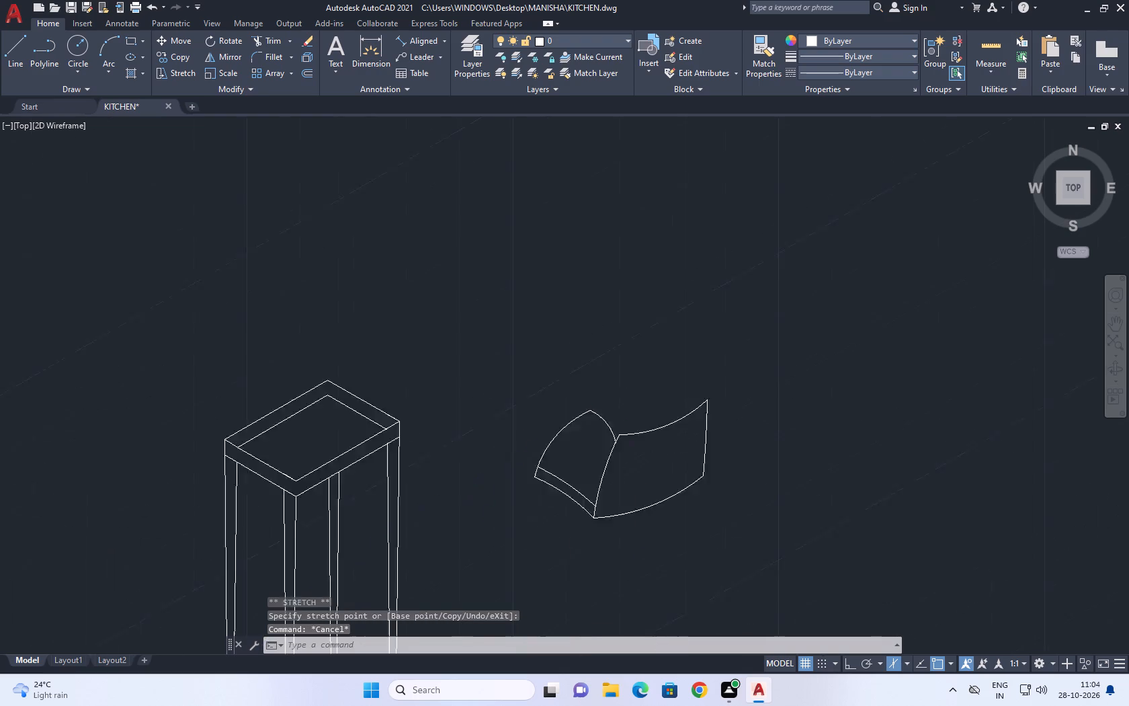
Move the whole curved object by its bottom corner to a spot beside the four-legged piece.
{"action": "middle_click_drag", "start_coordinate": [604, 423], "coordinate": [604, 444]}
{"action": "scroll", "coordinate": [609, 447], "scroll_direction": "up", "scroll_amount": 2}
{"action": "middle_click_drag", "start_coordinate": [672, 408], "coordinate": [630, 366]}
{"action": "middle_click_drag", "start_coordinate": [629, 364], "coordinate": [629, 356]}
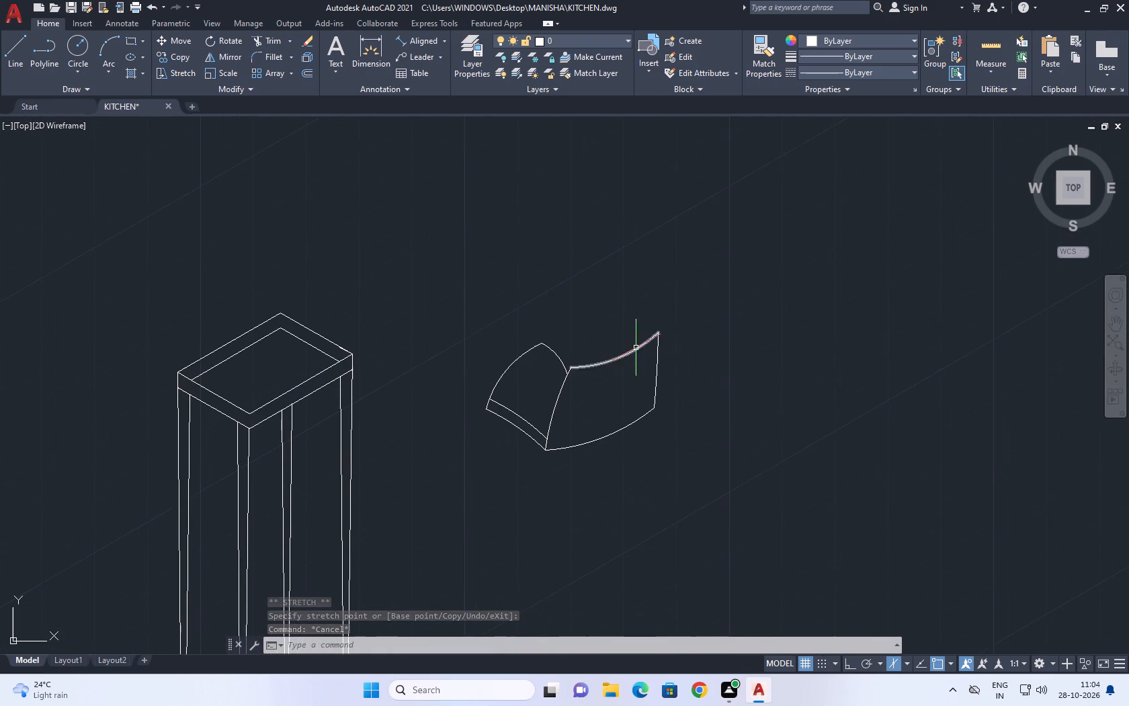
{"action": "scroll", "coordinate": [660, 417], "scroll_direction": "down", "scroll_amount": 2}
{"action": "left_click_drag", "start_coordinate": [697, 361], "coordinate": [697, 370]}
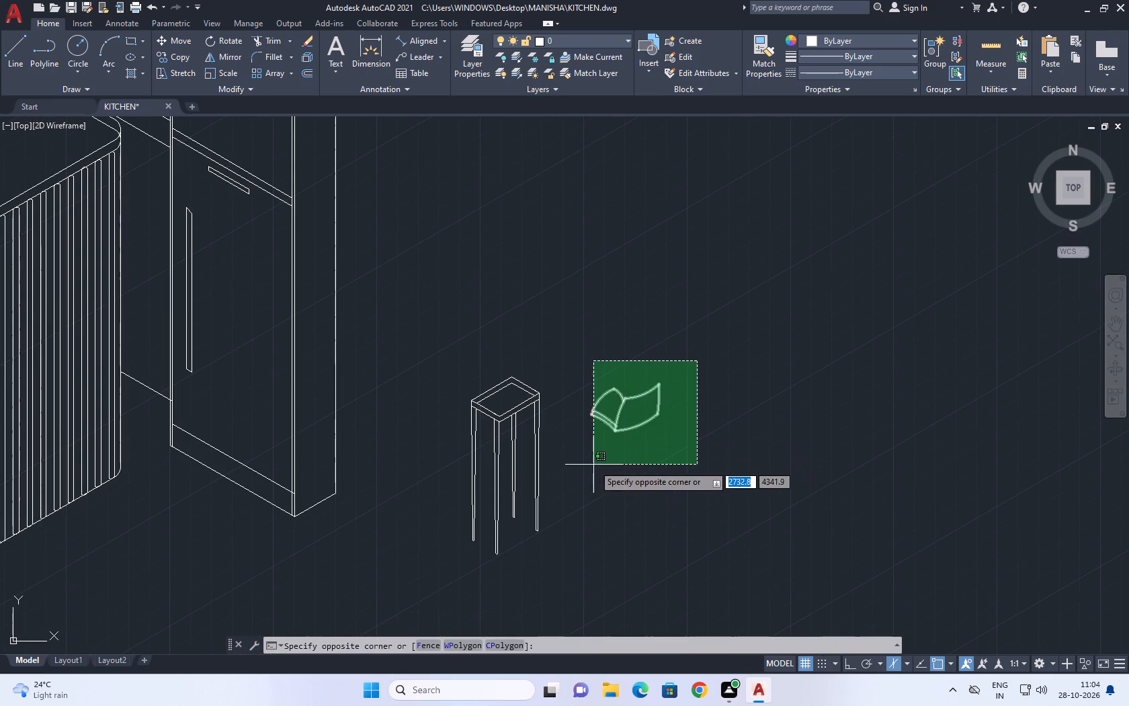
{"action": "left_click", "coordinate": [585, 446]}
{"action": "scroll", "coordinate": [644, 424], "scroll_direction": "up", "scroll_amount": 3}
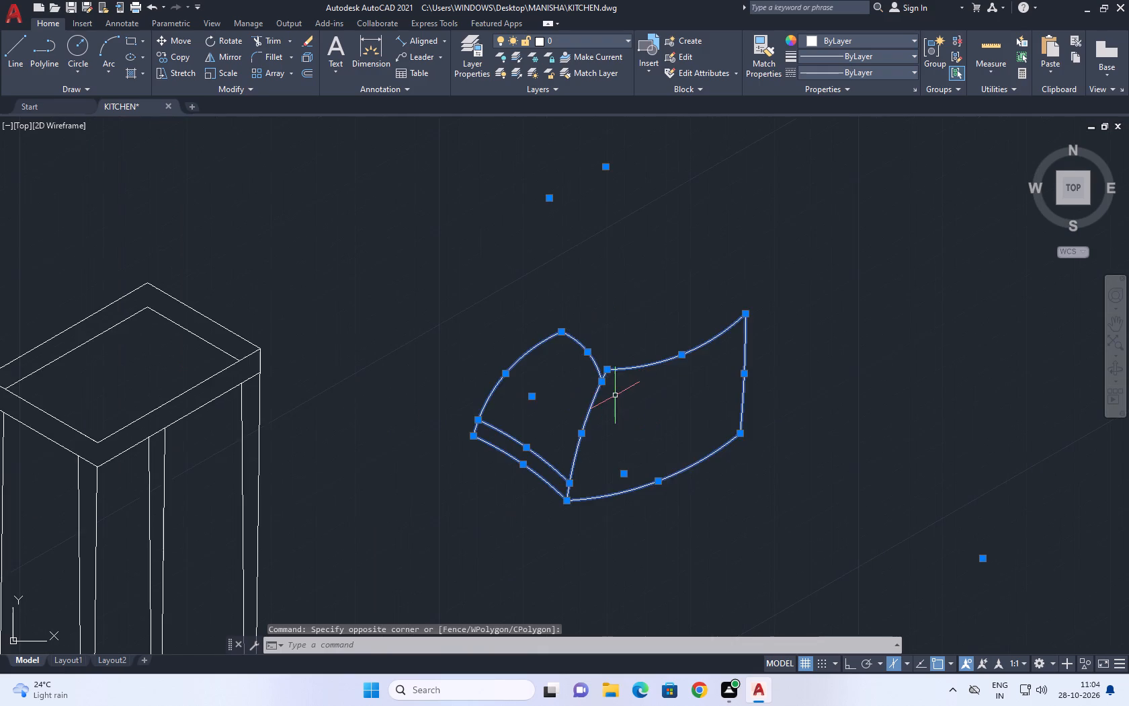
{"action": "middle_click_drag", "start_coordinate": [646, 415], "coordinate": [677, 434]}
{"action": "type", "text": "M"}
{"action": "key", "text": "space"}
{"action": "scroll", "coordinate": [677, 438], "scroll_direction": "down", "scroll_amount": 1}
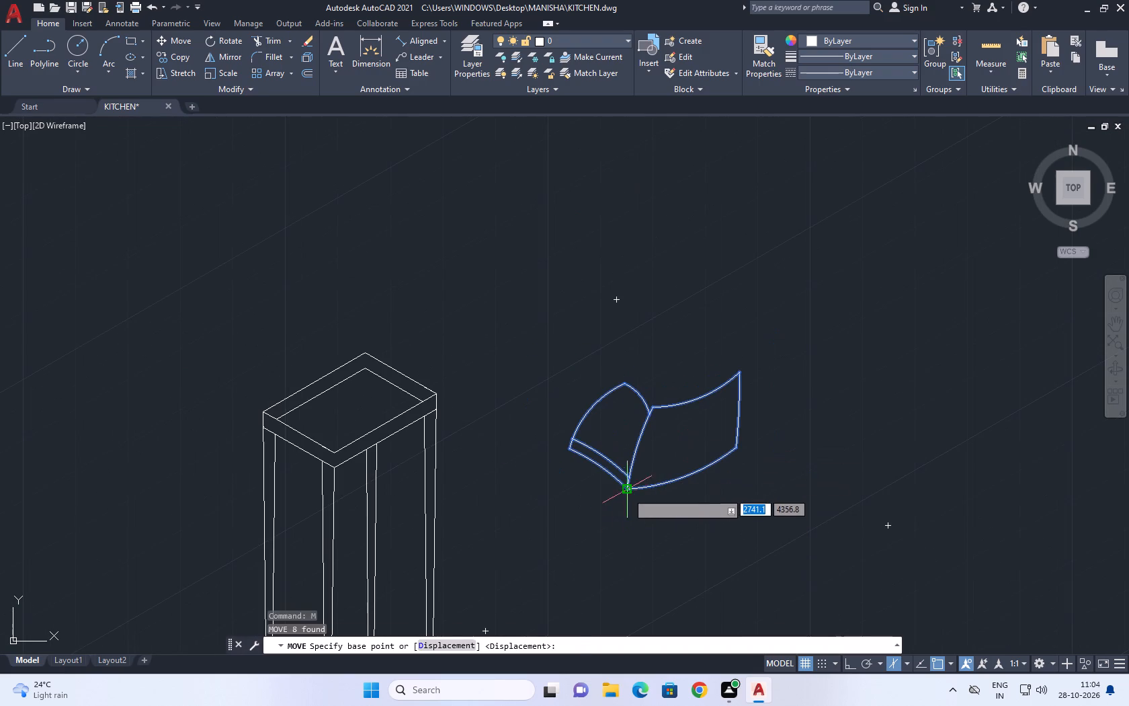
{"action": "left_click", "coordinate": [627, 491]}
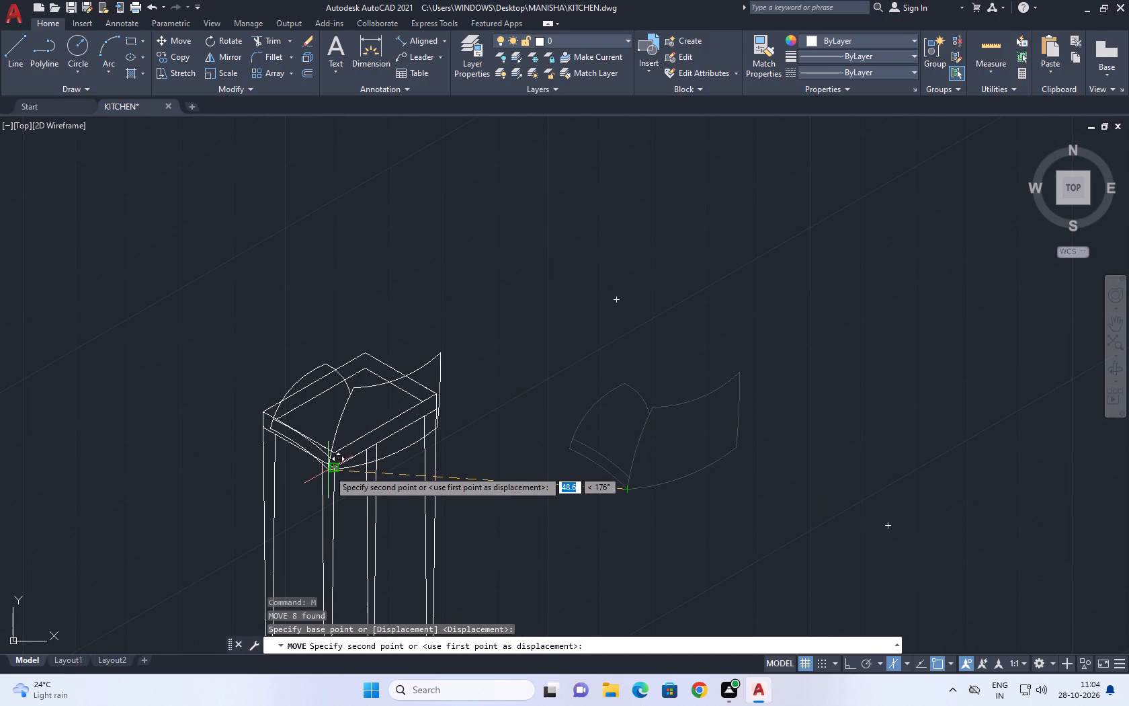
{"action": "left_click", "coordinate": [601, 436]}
Erase the four-legged piece's tabletop outlines and long lower edges, leaving the legs in place.
{"action": "scroll", "coordinate": [371, 419], "scroll_direction": "up", "scroll_amount": 3}
{"action": "left_click_drag", "start_coordinate": [459, 518], "coordinate": [460, 490]}
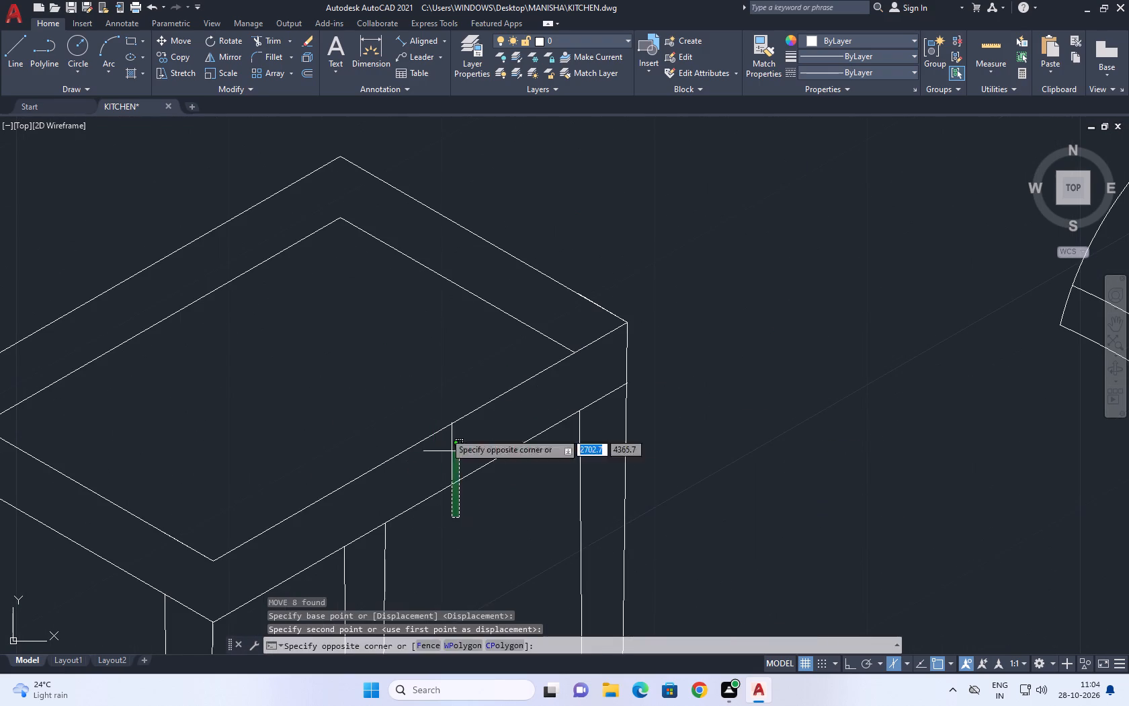
{"action": "left_click", "coordinate": [406, 361]}
{"action": "scroll", "coordinate": [417, 364], "scroll_direction": "down", "scroll_amount": 4}
{"action": "scroll", "coordinate": [447, 337], "scroll_direction": "up", "scroll_amount": 3}
{"action": "left_click_drag", "start_coordinate": [458, 309], "coordinate": [389, 334]}
{"action": "left_click", "coordinate": [176, 408]}
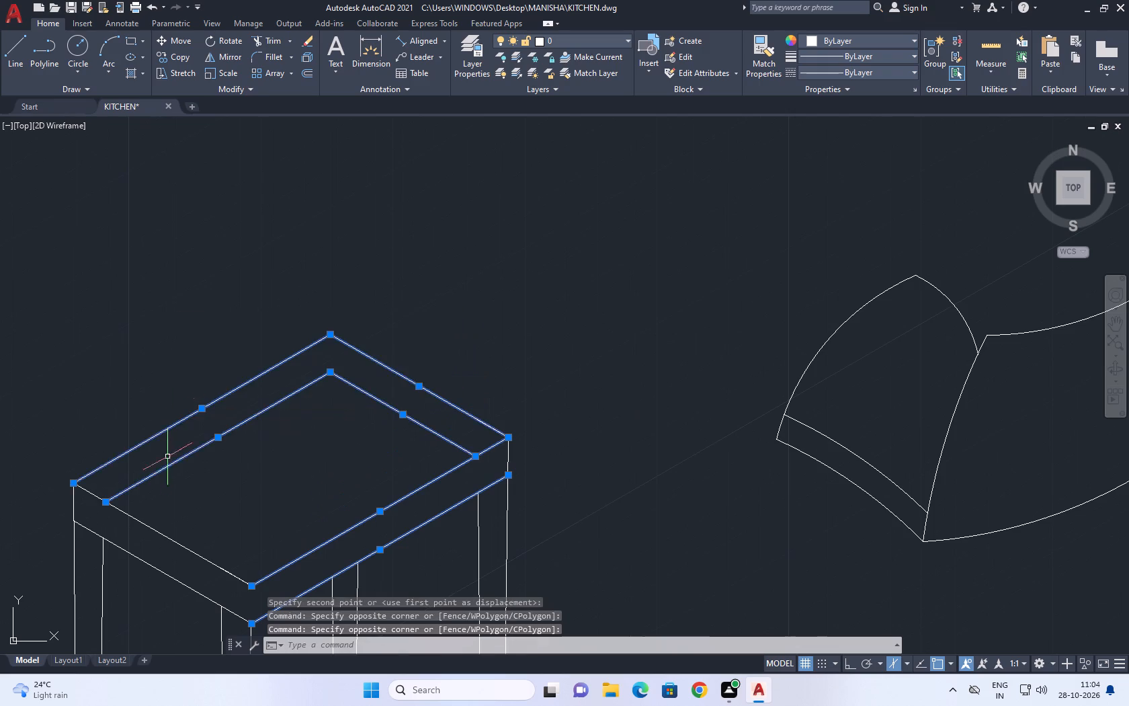
{"action": "middle_click_drag", "start_coordinate": [211, 443], "coordinate": [446, 364]}
{"action": "scroll", "coordinate": [384, 515], "scroll_direction": "up", "scroll_amount": 2}
{"action": "left_click", "coordinate": [420, 537]}
{"action": "left_click_drag", "start_coordinate": [403, 297], "coordinate": [369, 279]}
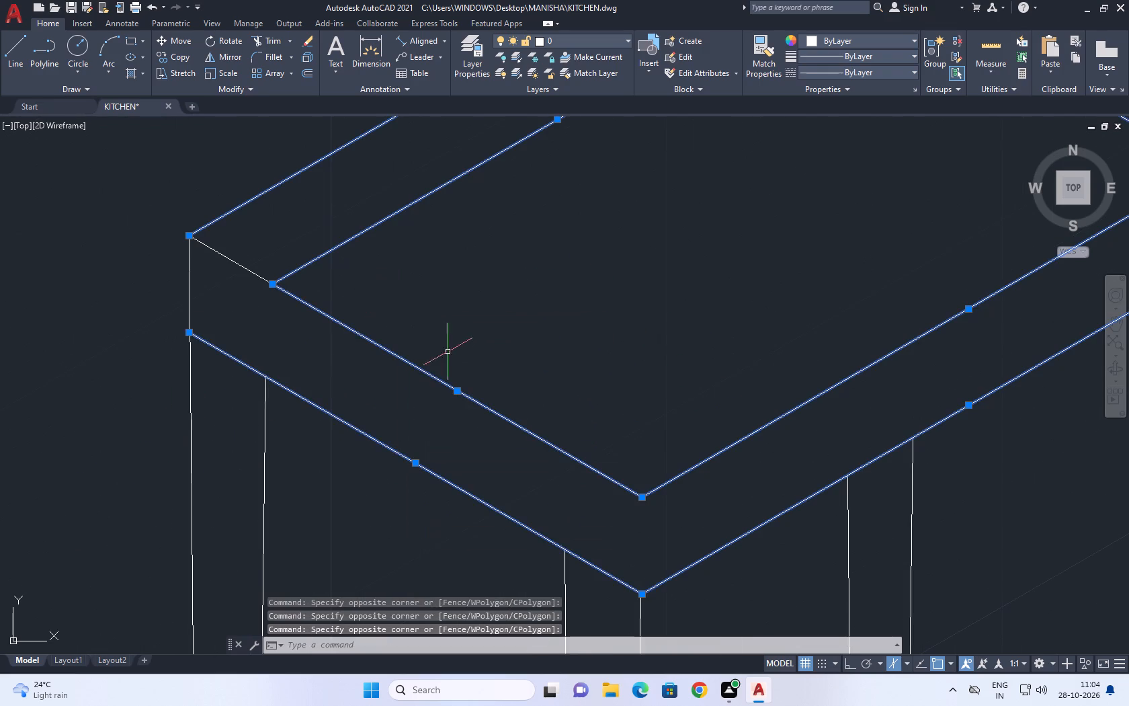
{"action": "key", "text": "Delete"}
Erase the leftover short tabletop corner segments above the legs.
{"action": "left_click", "coordinate": [334, 247]}
{"action": "left_click", "coordinate": [221, 266]}
{"action": "key", "text": "Delete"}
{"action": "left_click_drag", "start_coordinate": [680, 533], "coordinate": [651, 484]}
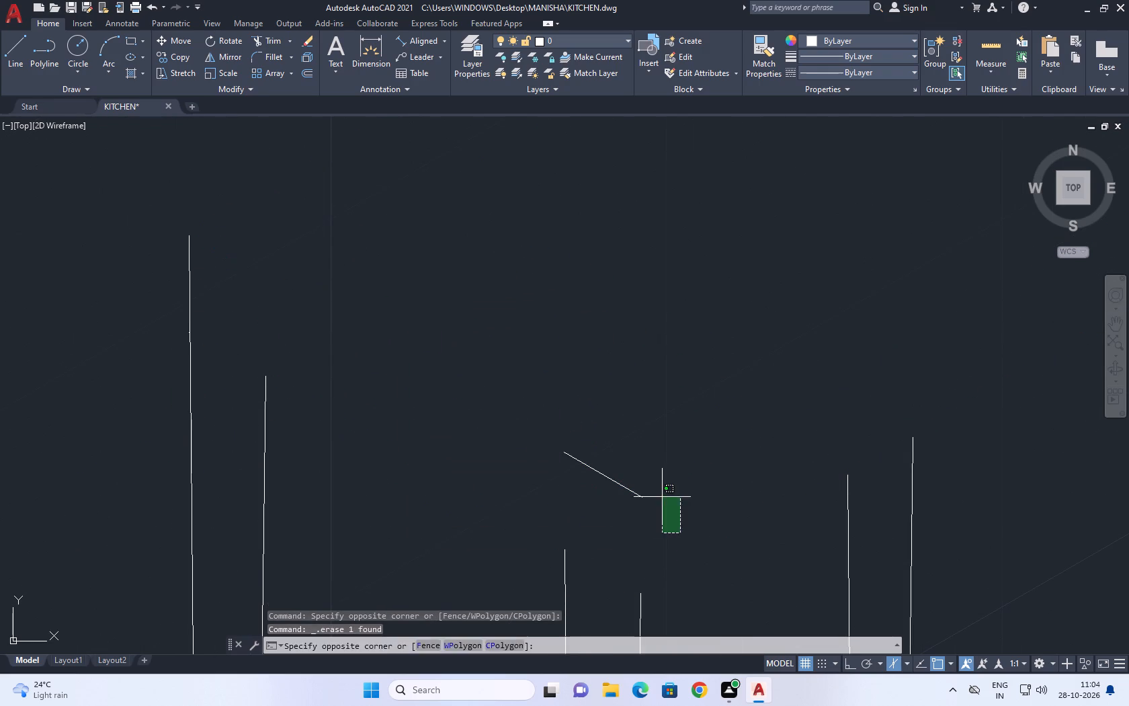
{"action": "left_click_drag", "start_coordinate": [651, 484], "coordinate": [638, 471]}
{"action": "left_click", "coordinate": [603, 433]}
{"action": "key", "text": "Delete"}
{"action": "scroll", "coordinate": [597, 409], "scroll_direction": "down", "scroll_amount": 6}
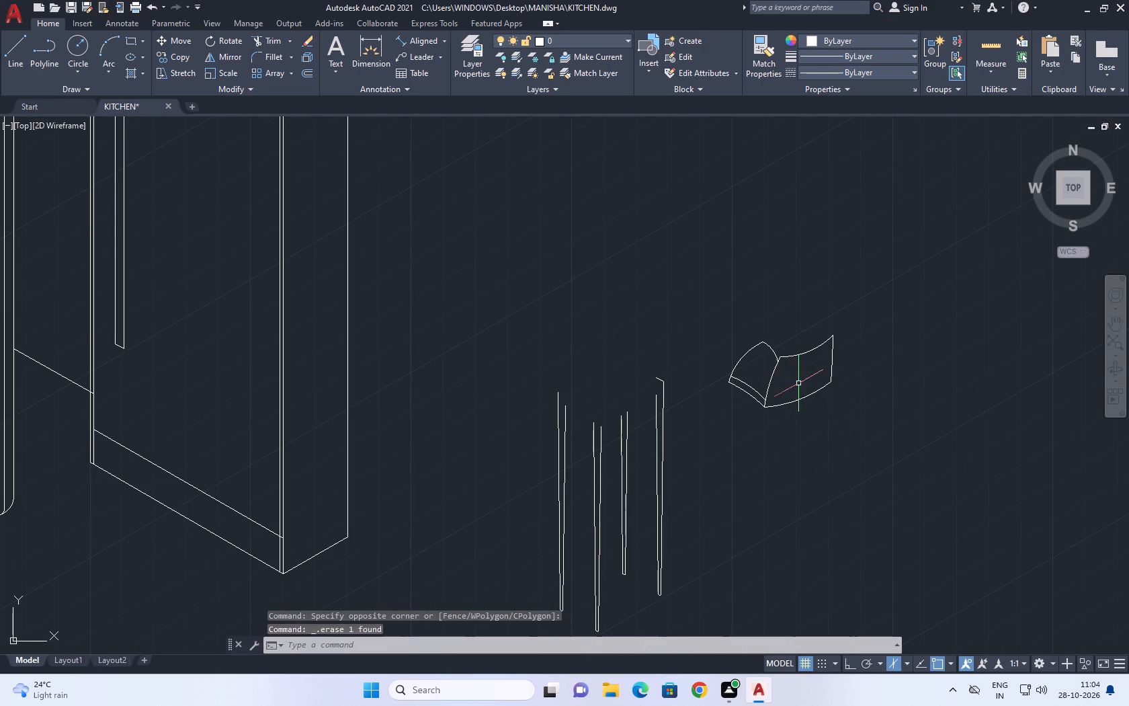
{"action": "scroll", "coordinate": [672, 375], "scroll_direction": "up", "scroll_amount": 4}
{"action": "left_click", "coordinate": [619, 382]}
{"action": "left_click", "coordinate": [590, 391]}
{"action": "key", "text": "Delete"}
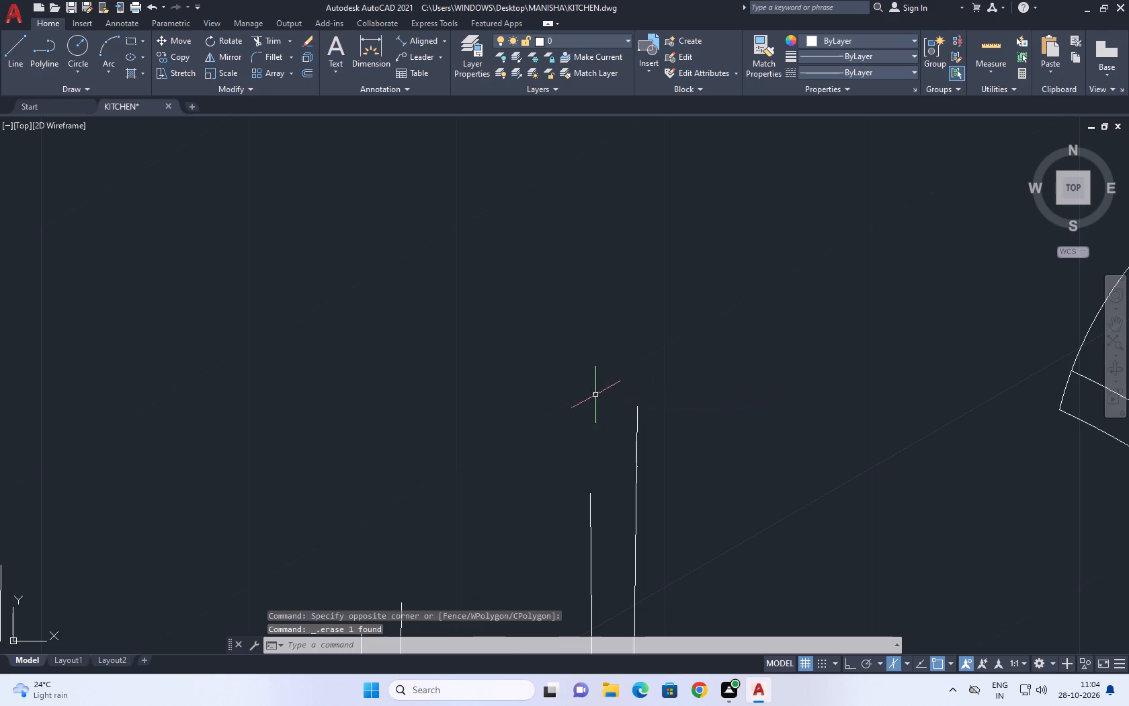
Move the curved object so its bottom corner sits on the top of the front leg's outer line.
{"action": "scroll", "coordinate": [592, 347], "scroll_direction": "down", "scroll_amount": 4}
{"action": "left_click_drag", "start_coordinate": [798, 432], "coordinate": [764, 387]}
{"action": "left_click", "coordinate": [661, 253]}
{"action": "key", "text": "m"}
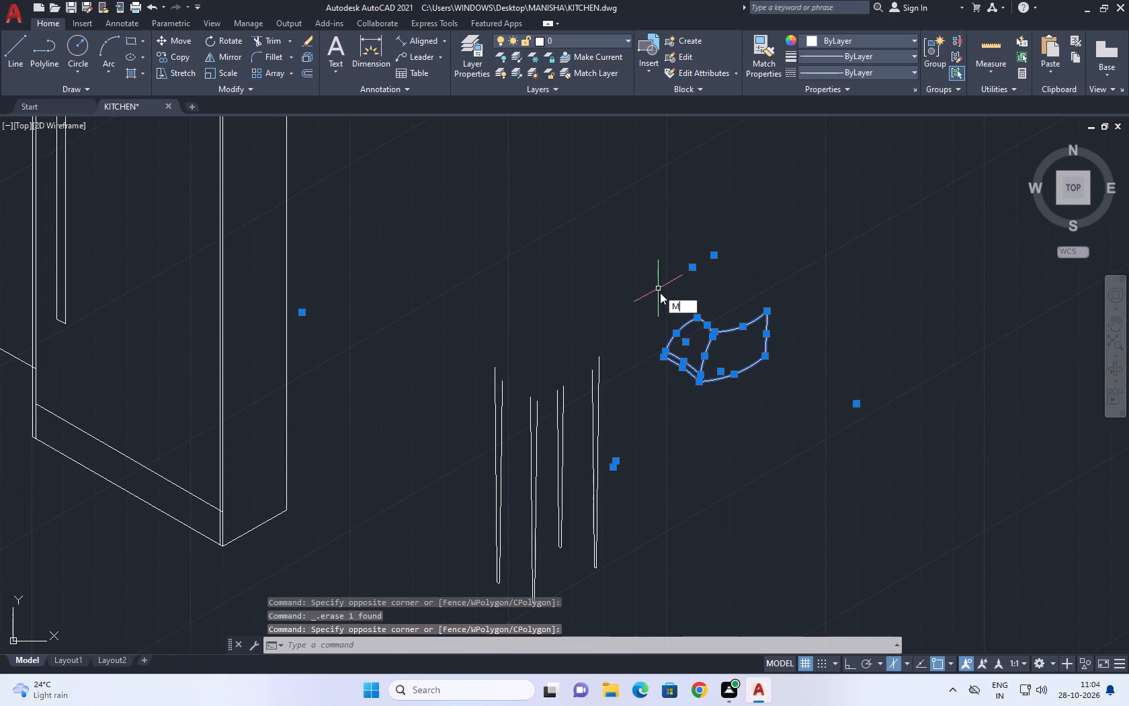
{"action": "key", "text": "space"}
{"action": "left_click", "coordinate": [696, 380]}
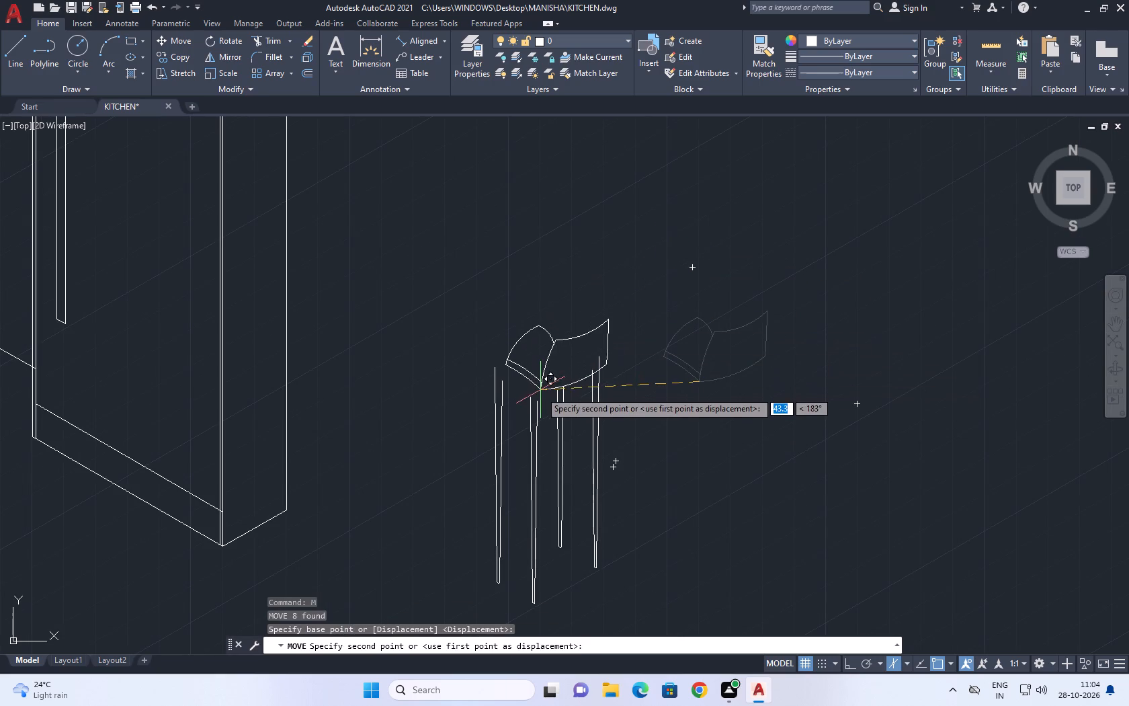
{"action": "left_click", "coordinate": [534, 403]}
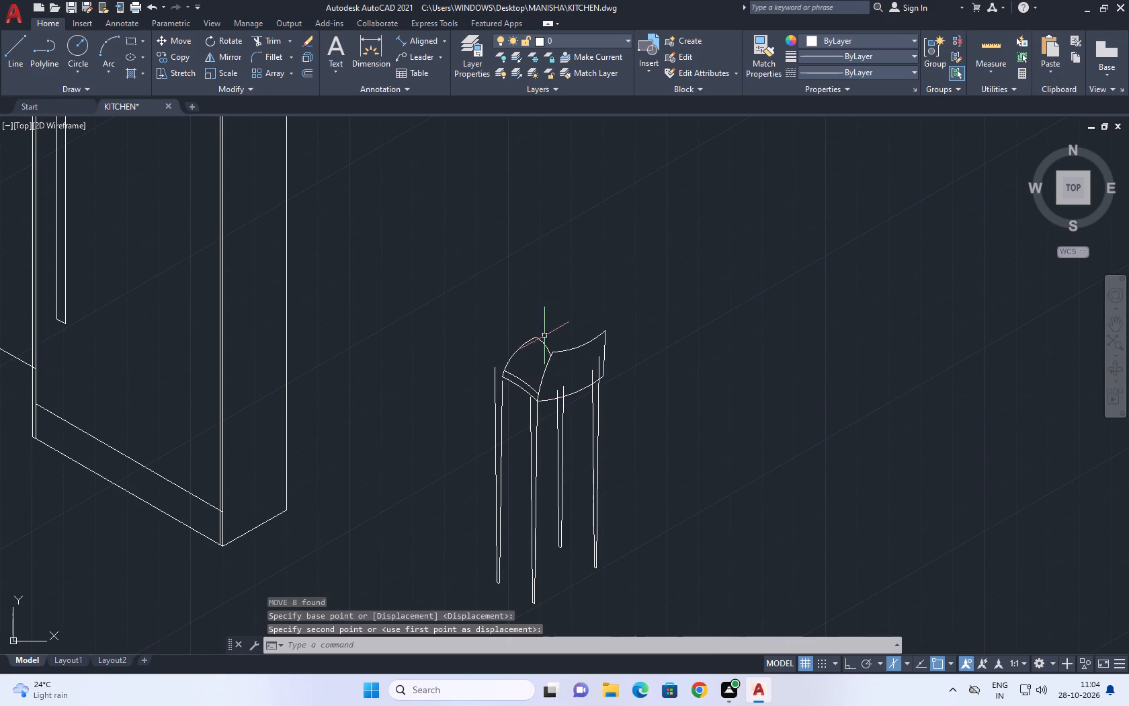
Scale the curved object up by about 1.1 from its bottom corner on the front leg, including the short leg-top segments.
{"action": "middle_click_drag", "start_coordinate": [569, 375], "coordinate": [599, 387]}
{"action": "left_click", "coordinate": [506, 272]}
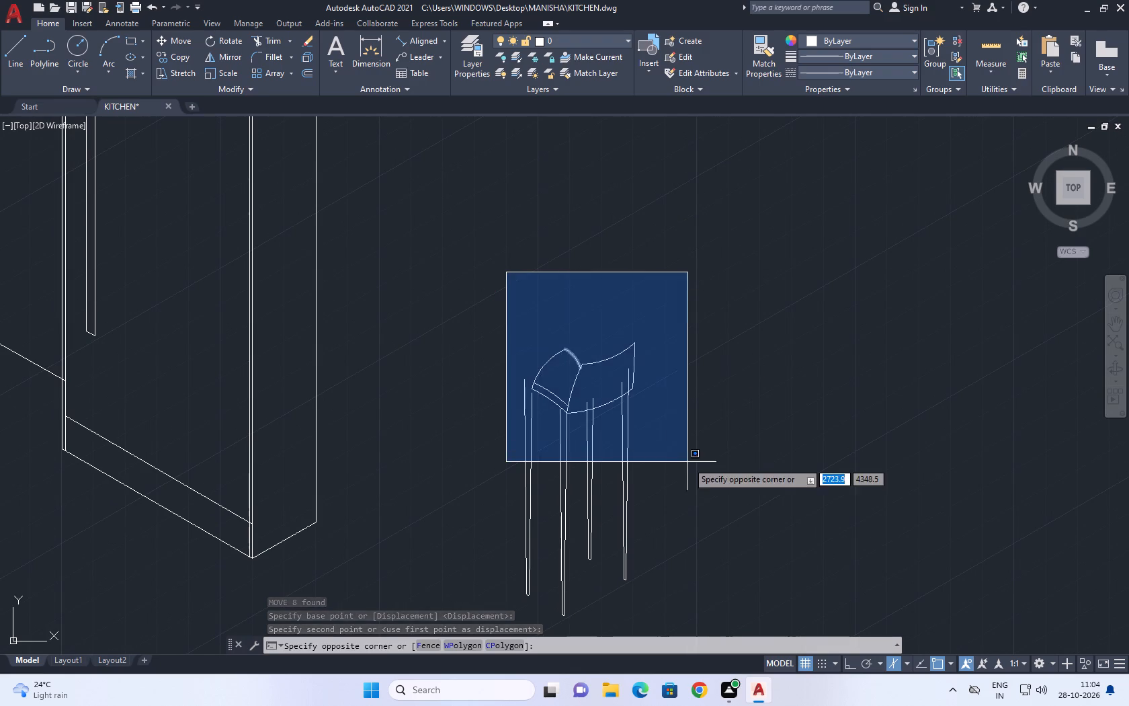
{"action": "left_click", "coordinate": [681, 432]}
{"action": "scroll", "coordinate": [542, 402], "scroll_direction": "up", "scroll_amount": 3}
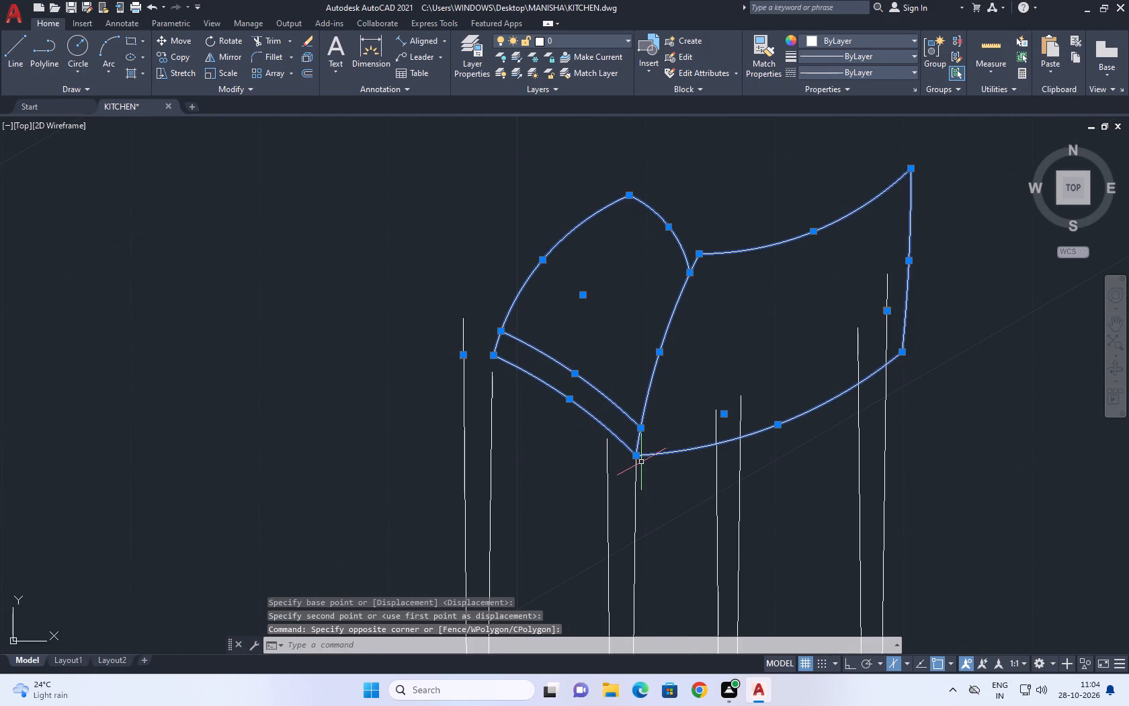
{"action": "key", "text": "s"}
{"action": "key", "text": "c"}
{"action": "key", "text": "space"}
{"action": "left_click", "coordinate": [638, 456]}
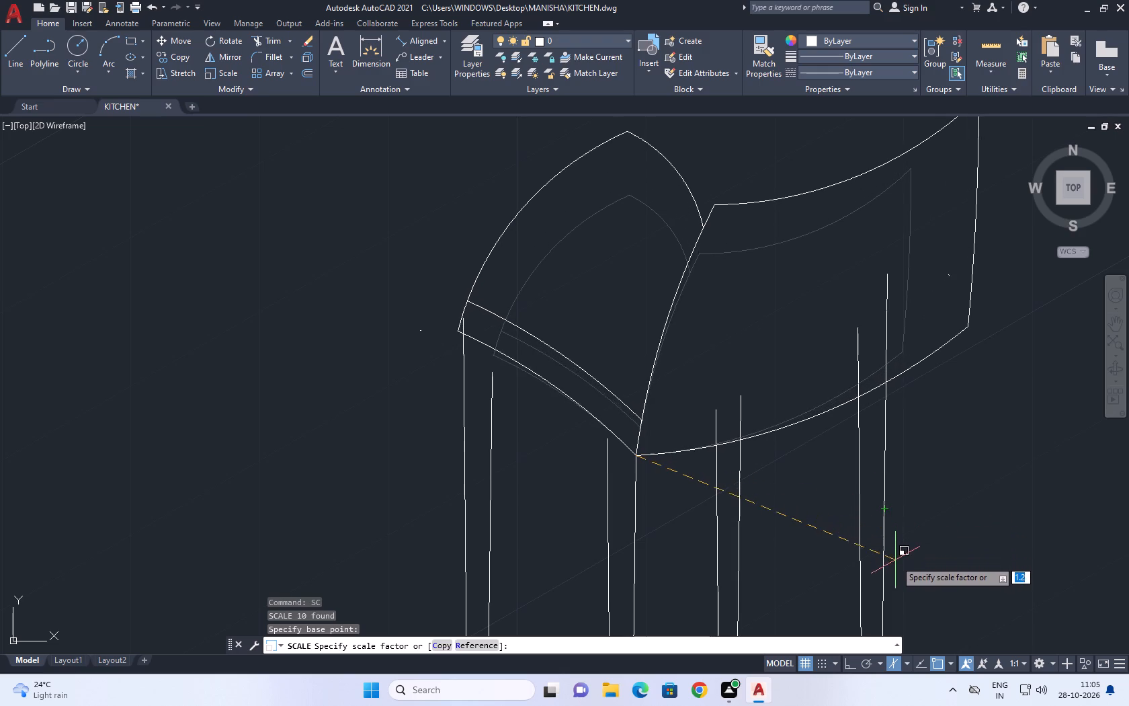
{"action": "left_click", "coordinate": [860, 563]}
Extend the inner lines of the left and front legs up to the seat's lower front curve.
{"action": "scroll", "coordinate": [796, 379], "scroll_direction": "down", "scroll_amount": 2}
{"action": "middle_click_drag", "start_coordinate": [686, 399], "coordinate": [705, 438]}
{"action": "scroll", "coordinate": [703, 410], "scroll_direction": "up", "scroll_amount": 3}
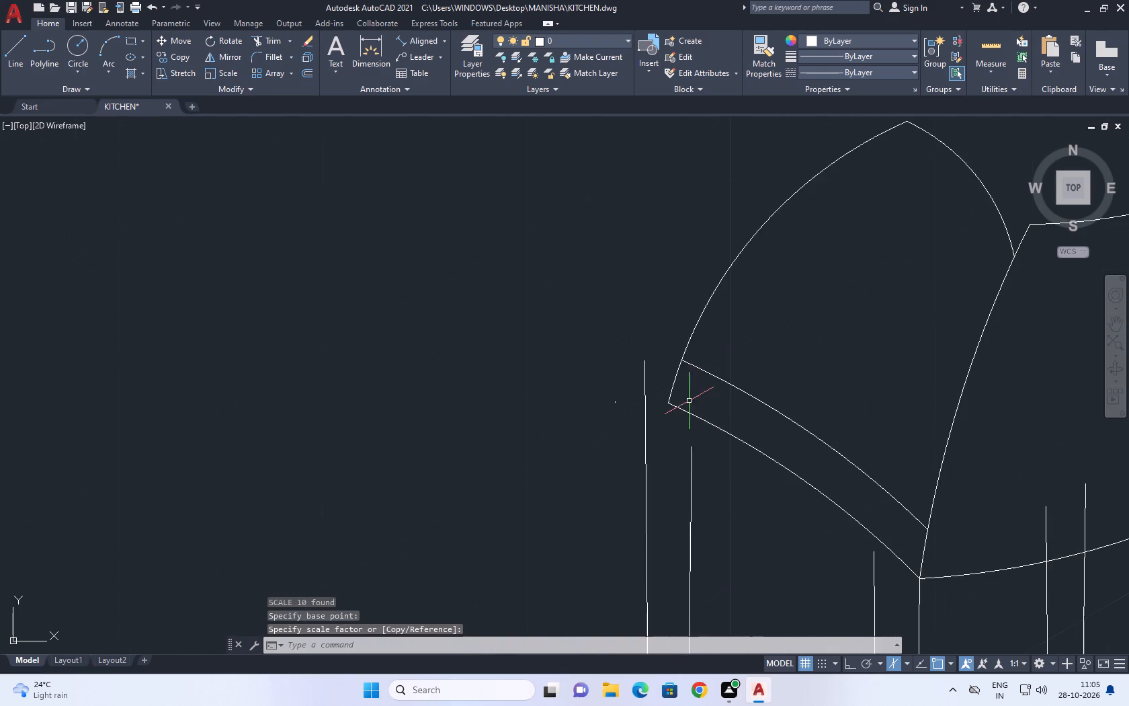
{"action": "middle_click_drag", "start_coordinate": [711, 439], "coordinate": [666, 276]}
{"action": "scroll", "coordinate": [686, 408], "scroll_direction": "down", "scroll_amount": 4}
{"action": "type", "text": "EC"}
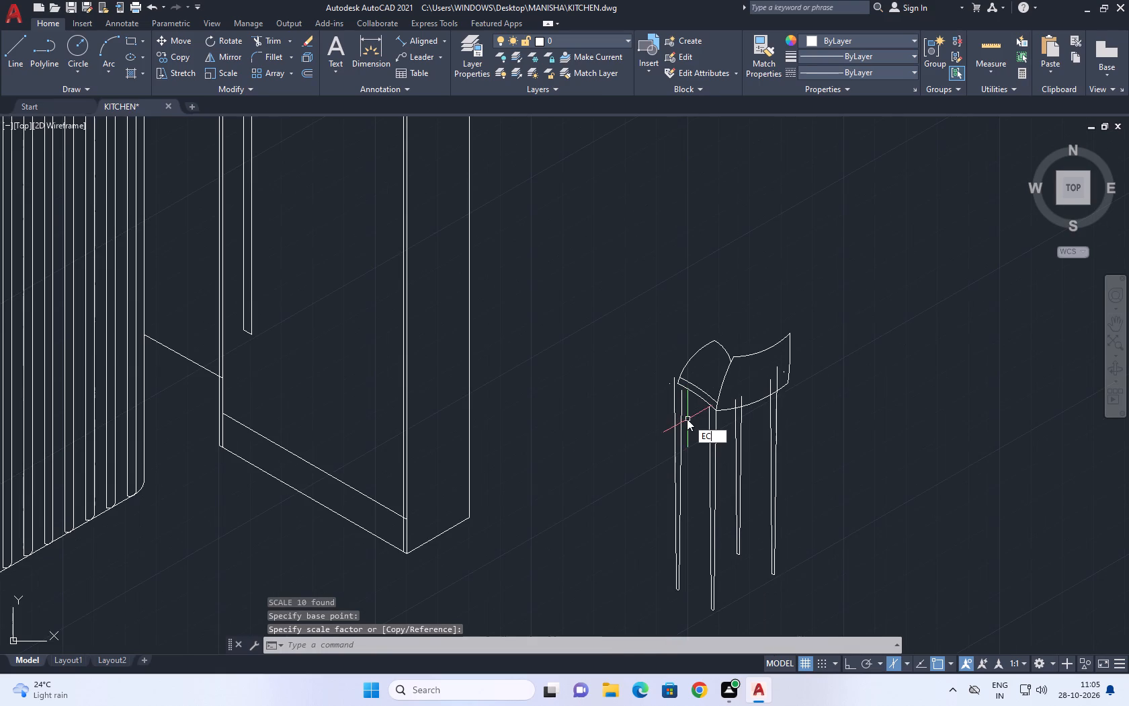
{"action": "key", "text": "Escape"}
{"action": "key", "text": "e"}
{"action": "key", "text": "x"}
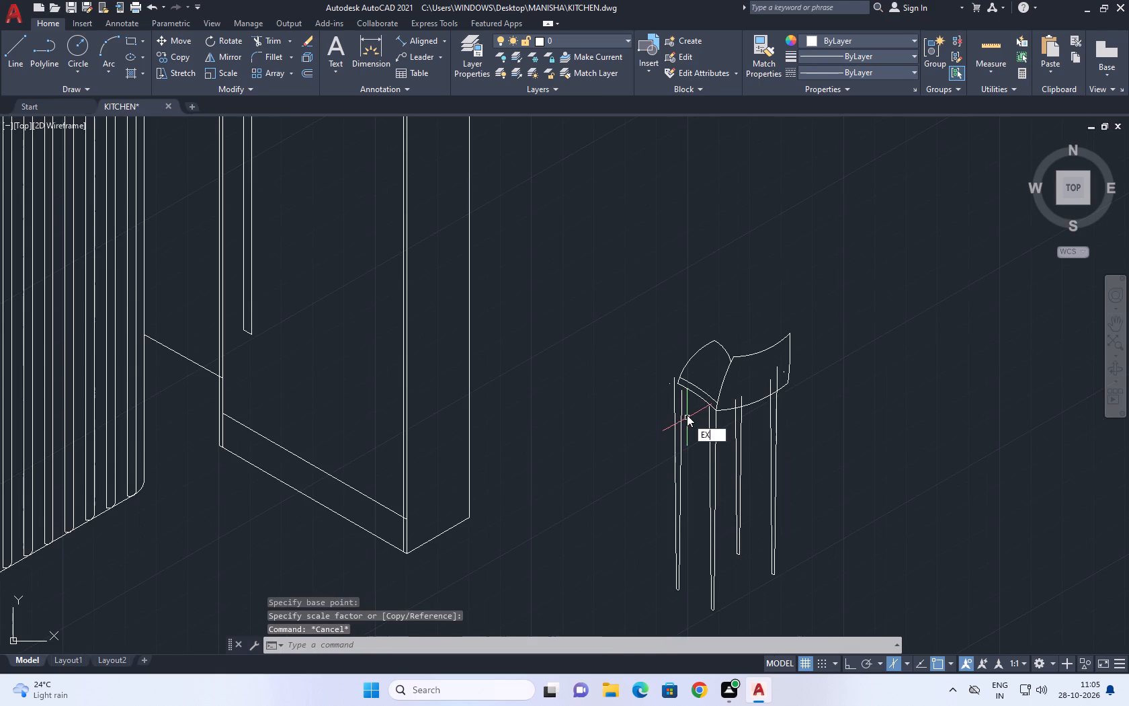
{"action": "key", "text": "space"}
{"action": "scroll", "coordinate": [683, 405], "scroll_direction": "up", "scroll_amount": 3}
{"action": "left_click", "coordinate": [784, 449]}
{"action": "left_click", "coordinate": [680, 385]}
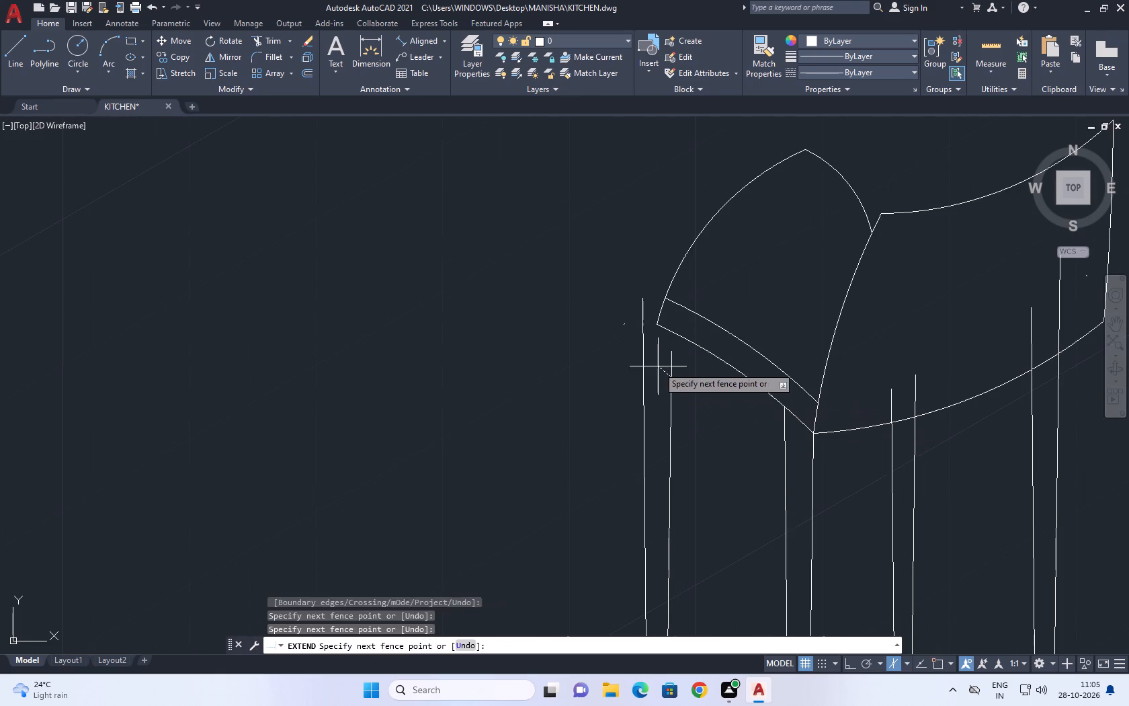
{"action": "left_click", "coordinate": [655, 358]}
{"action": "key", "text": "Escape"}
{"action": "scroll", "coordinate": [718, 413], "scroll_direction": "down", "scroll_amount": 1}
{"action": "middle_click_drag", "start_coordinate": [872, 415], "coordinate": [786, 395]}
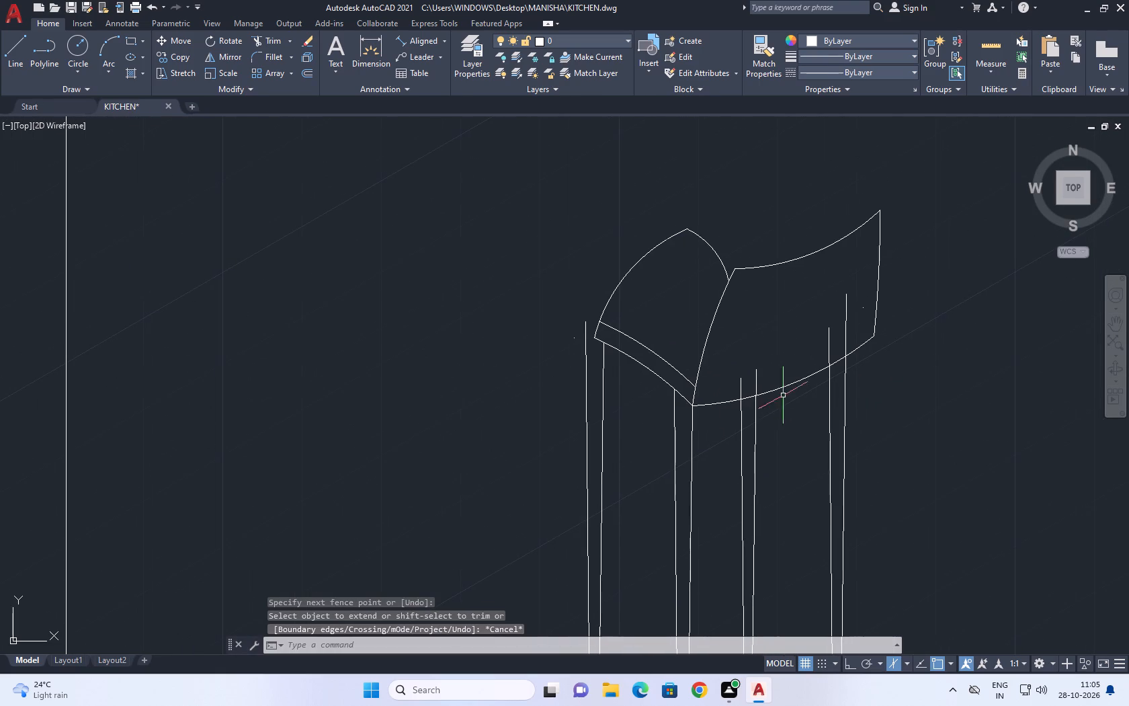
Move the whole curved seat about 2.1 units at 160°, using its lower right corner as base point.
{"action": "left_click", "coordinate": [737, 249]}
{"action": "left_click", "coordinate": [673, 309]}
{"action": "scroll", "coordinate": [640, 357], "scroll_direction": "up", "scroll_amount": 1}
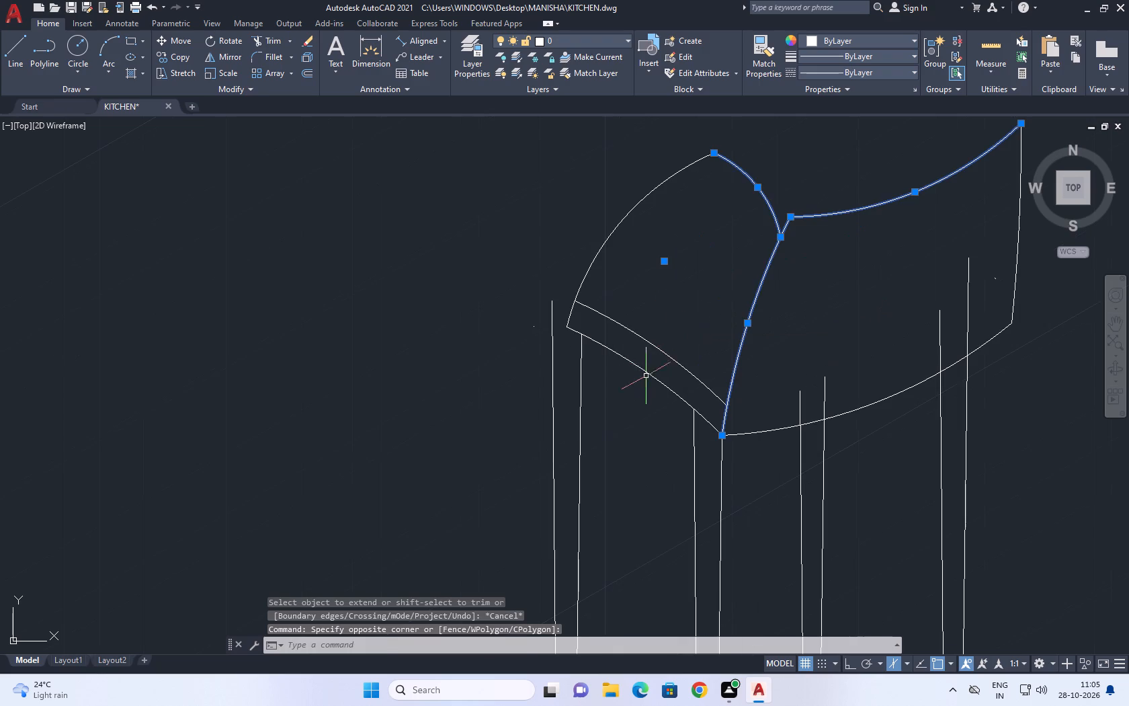
{"action": "left_click_drag", "start_coordinate": [646, 381], "coordinate": [636, 357]}
{"action": "left_click", "coordinate": [610, 215]}
{"action": "middle_click_drag", "start_coordinate": [739, 329], "coordinate": [659, 352]}
{"action": "left_click", "coordinate": [818, 435]}
{"action": "left_click", "coordinate": [780, 382]}
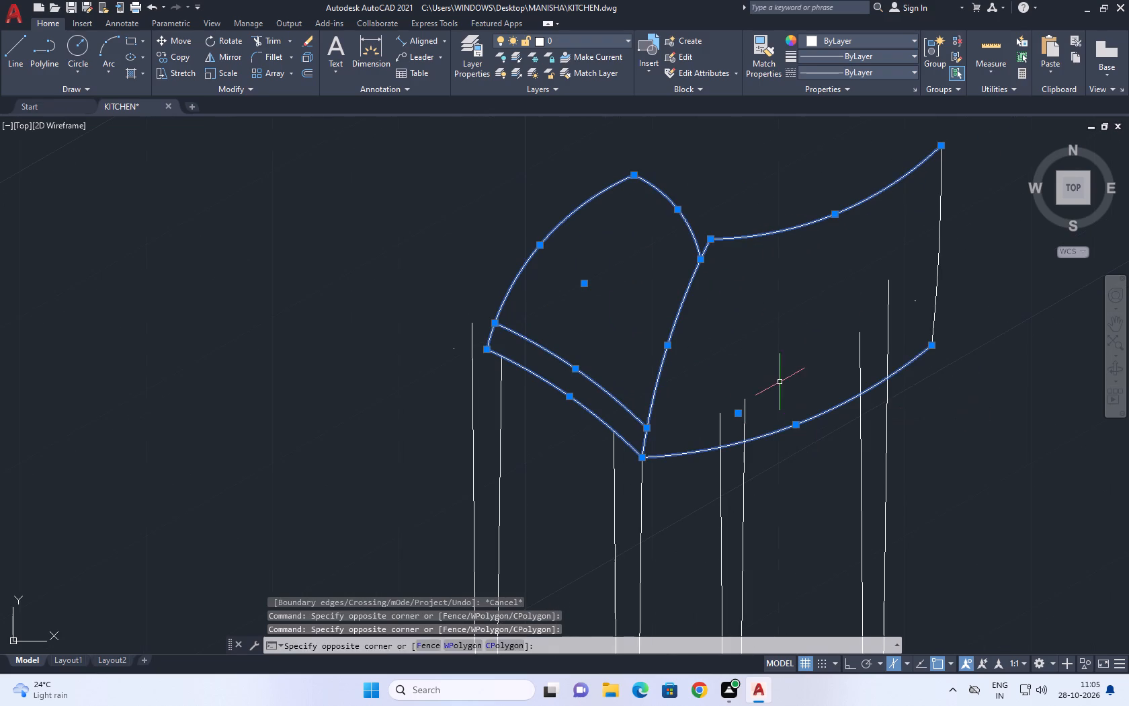
{"action": "left_click_drag", "start_coordinate": [978, 280], "coordinate": [948, 266]}
{"action": "left_click", "coordinate": [890, 233]}
{"action": "middle_click_drag", "start_coordinate": [908, 295], "coordinate": [819, 247]}
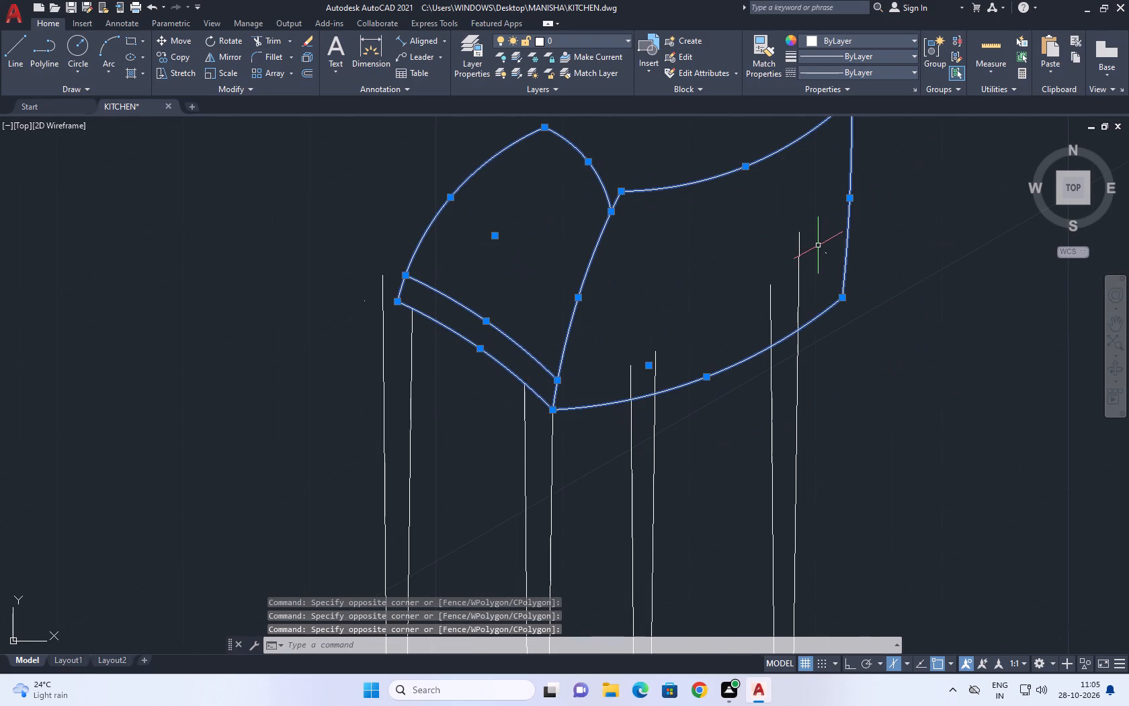
{"action": "type", "text": "M"}
{"action": "key", "text": "space"}
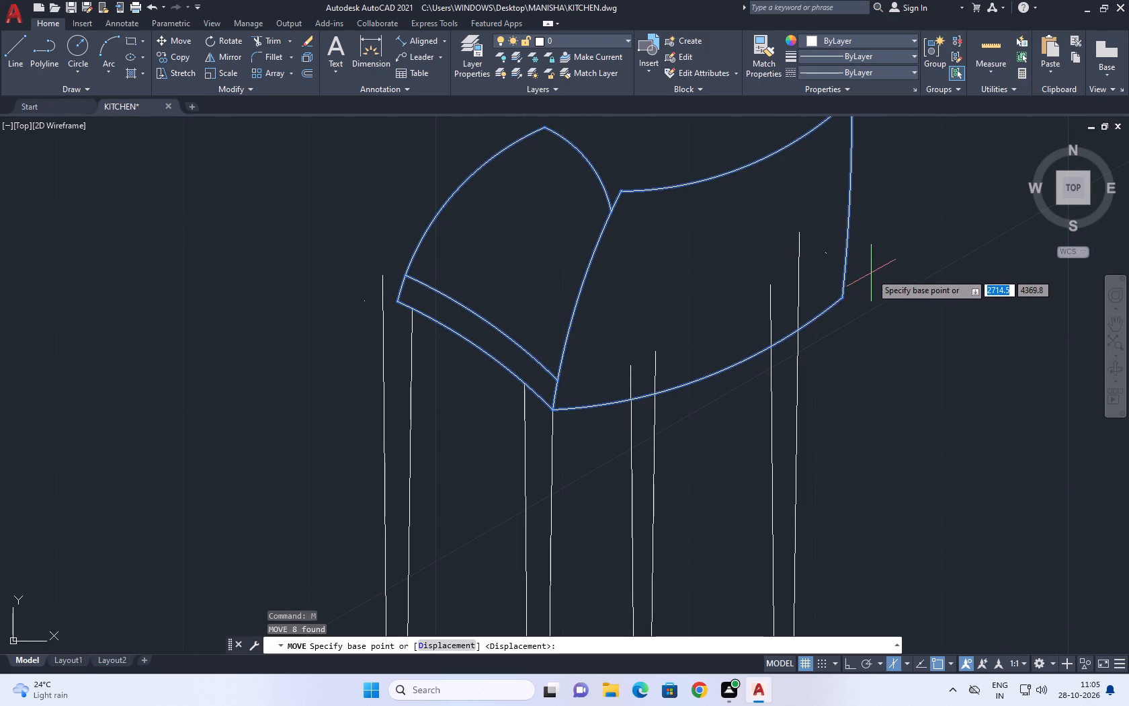
{"action": "left_click", "coordinate": [844, 299]}
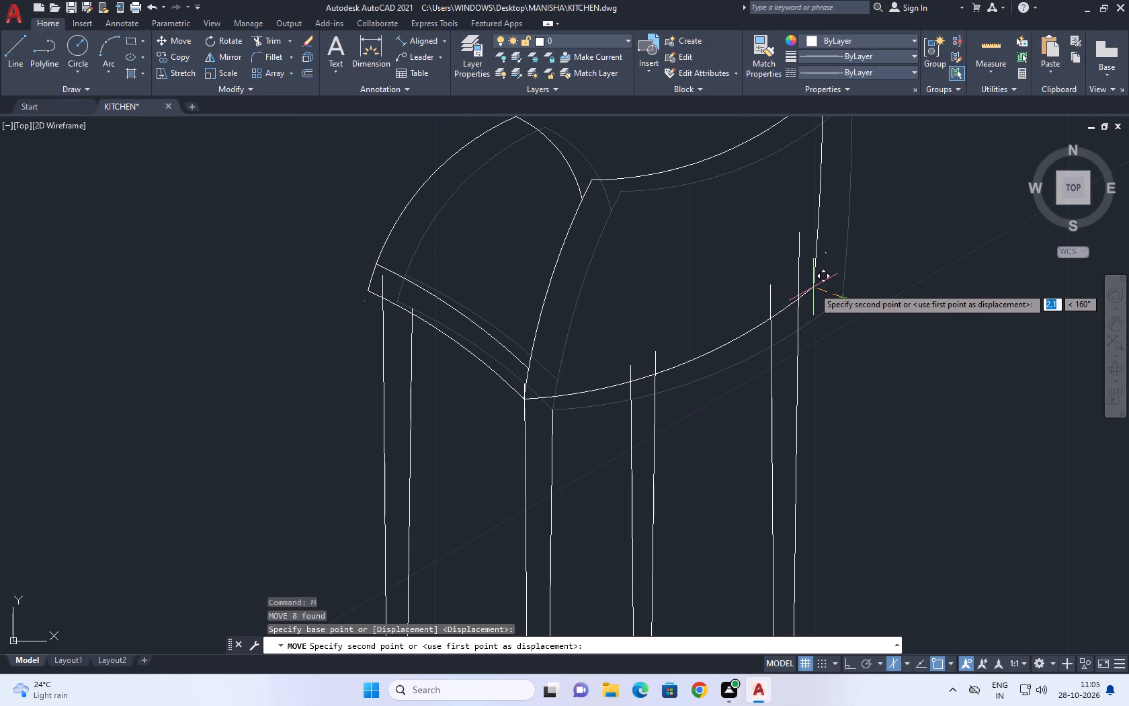
{"action": "left_click", "coordinate": [813, 287]}
Extend the front leg's right line up to the seat's lower right curve.
{"action": "scroll", "coordinate": [791, 293], "scroll_direction": "down", "scroll_amount": 1}
{"action": "middle_click", "coordinate": [824, 315]}
{"action": "middle_click_drag", "start_coordinate": [702, 309], "coordinate": [702, 310]}
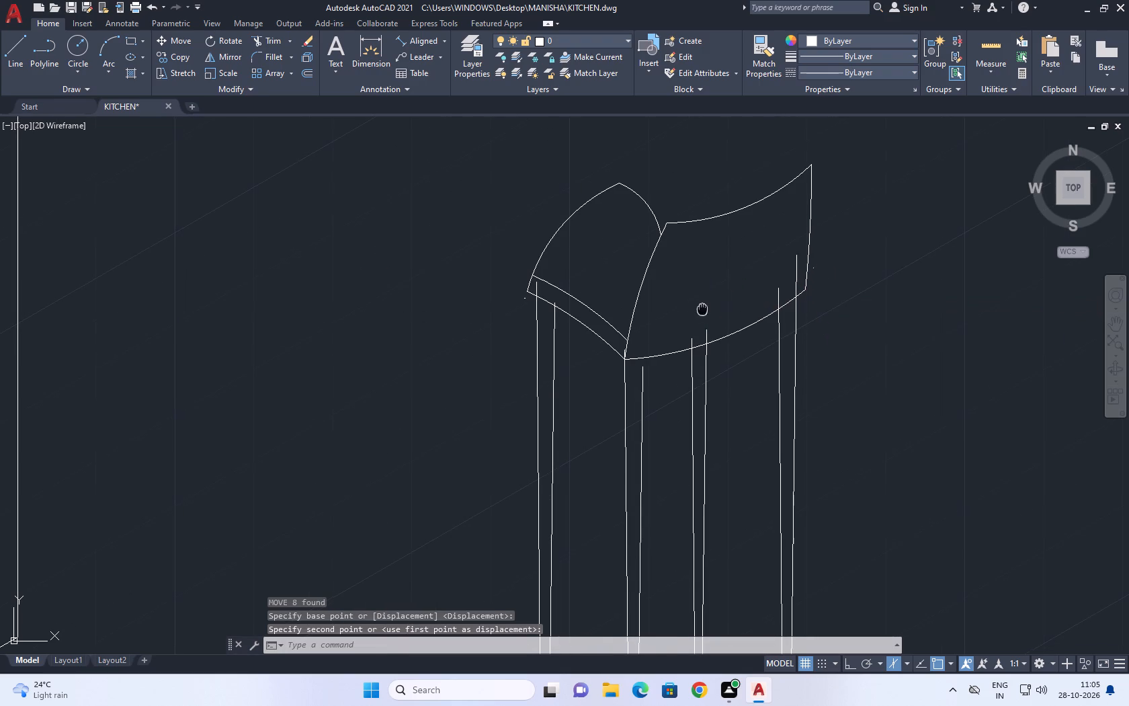
{"action": "middle_click_drag", "start_coordinate": [702, 310], "coordinate": [706, 317]}
{"action": "key", "text": "e"}
{"action": "key", "text": "x"}
{"action": "key", "text": "space"}
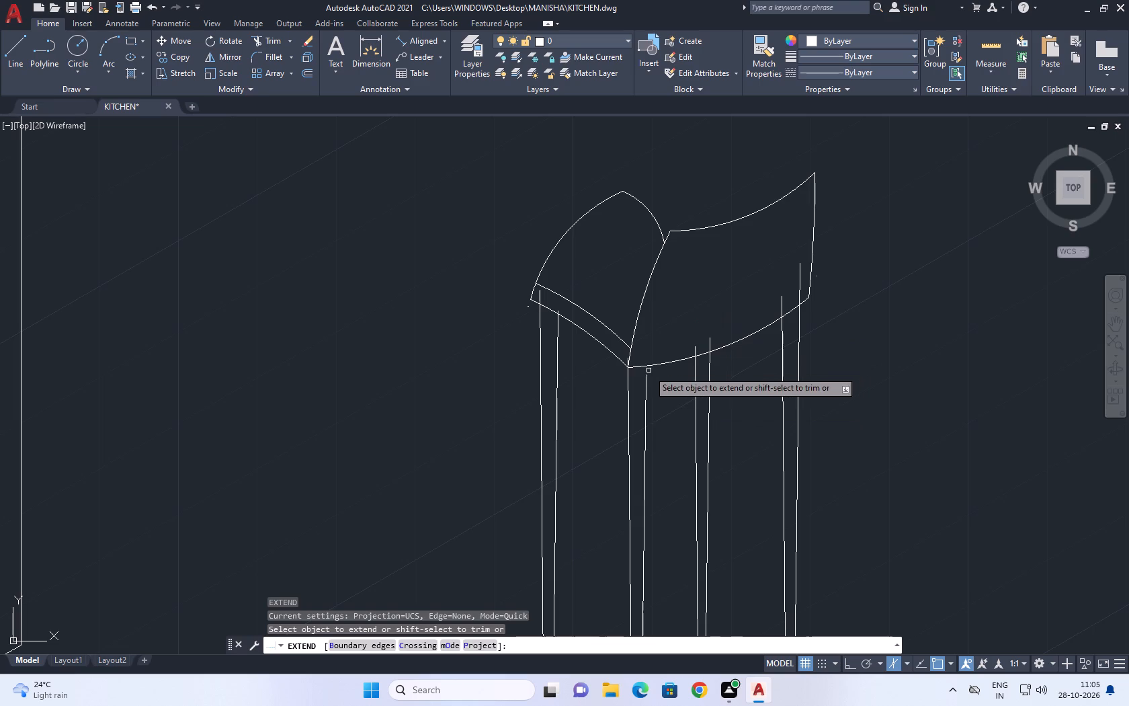
{"action": "left_click", "coordinate": [649, 383]}
{"action": "left_click", "coordinate": [638, 379]}
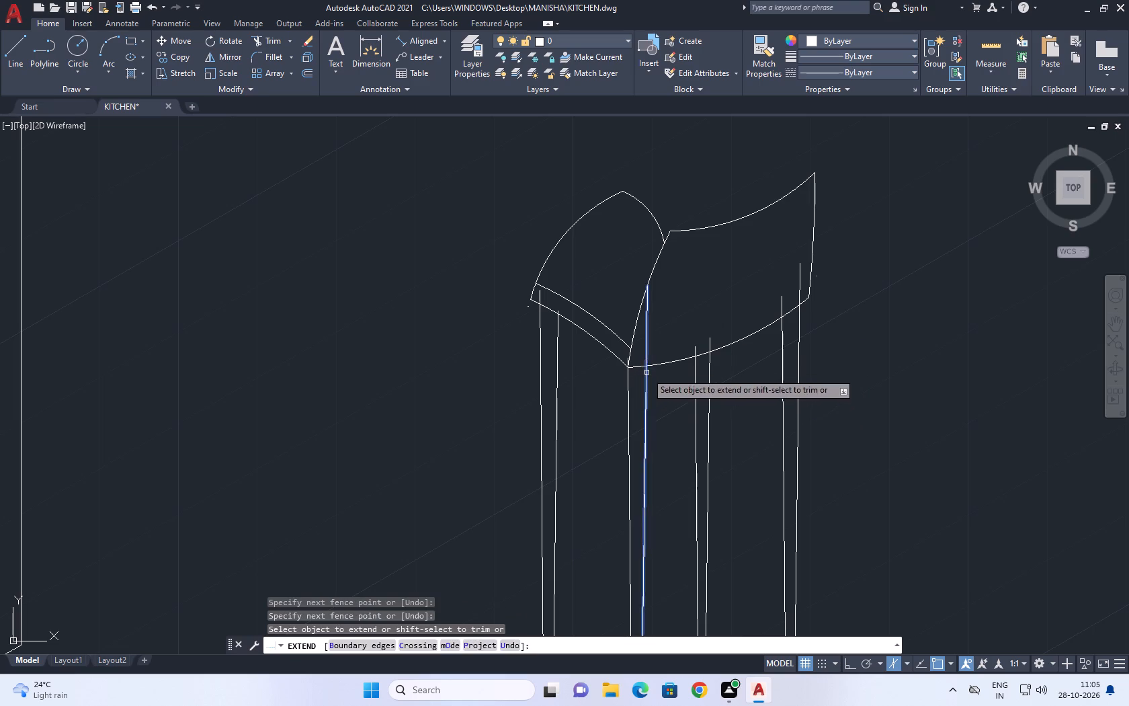
{"action": "key", "text": "Escape"}
Trim the line ends of the back and right legs that protrude above the seat's lower right curve.
{"action": "key", "text": "t"}
{"action": "key", "text": "r"}
{"action": "key", "text": "space"}
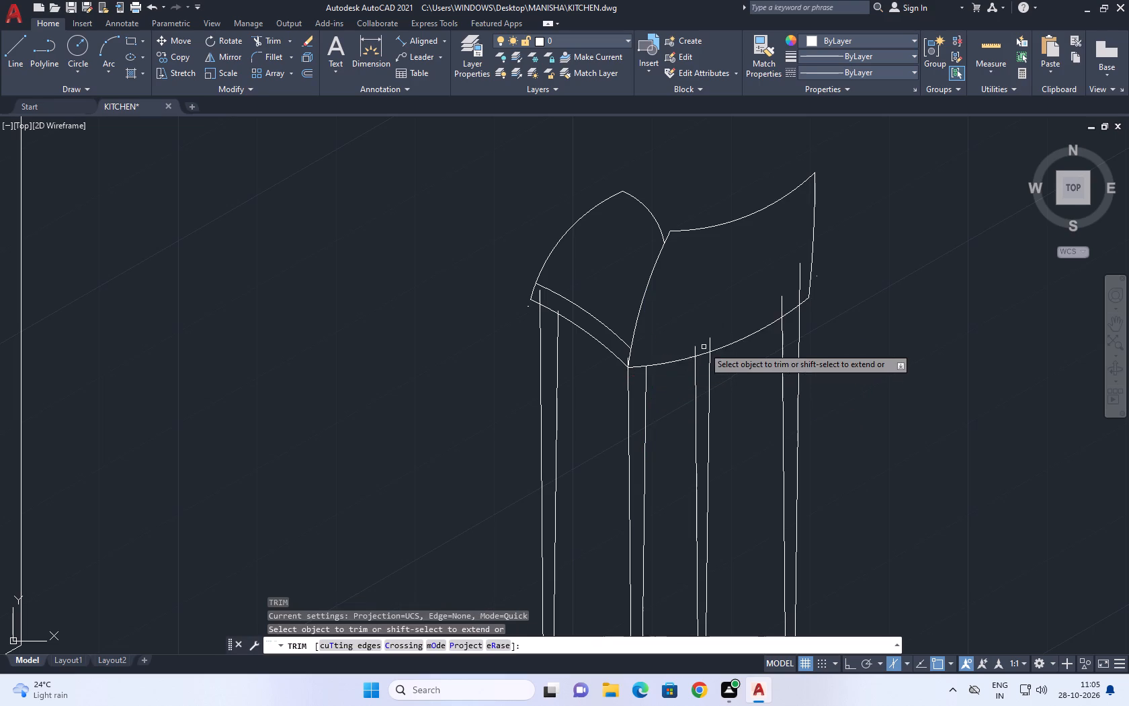
{"action": "scroll", "coordinate": [704, 347], "scroll_direction": "up", "scroll_amount": 1}
{"action": "left_click", "coordinate": [720, 334]}
{"action": "left_click", "coordinate": [685, 354]}
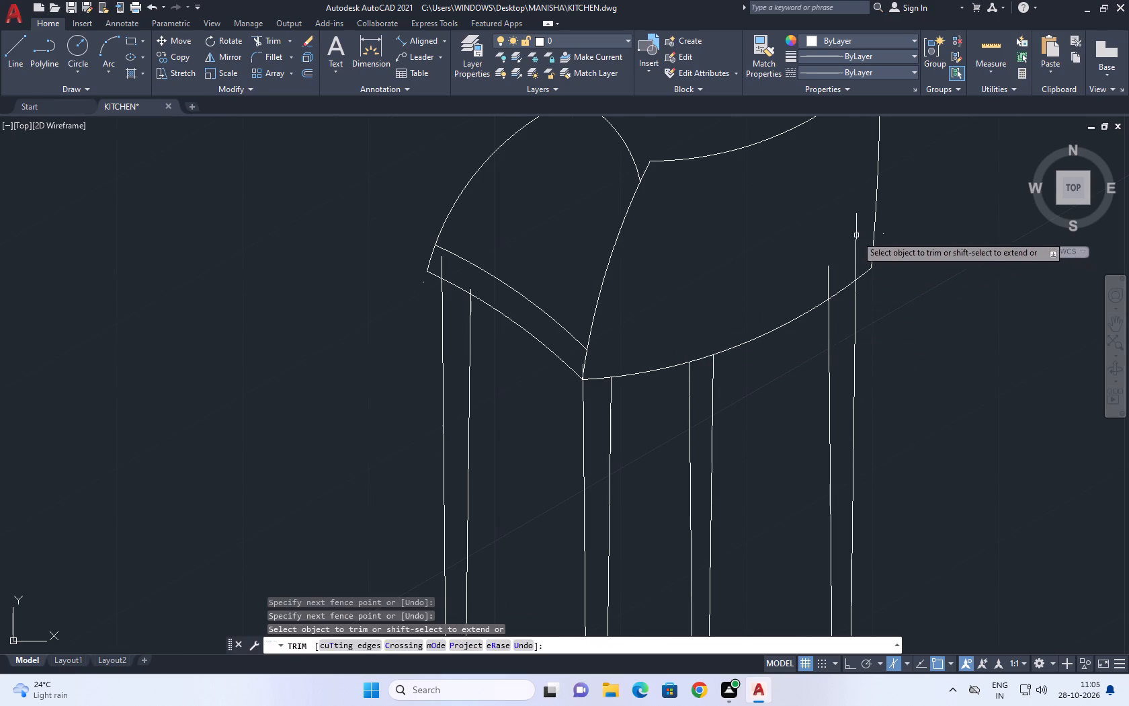
{"action": "left_click", "coordinate": [852, 233]}
{"action": "left_click", "coordinate": [861, 261]}
{"action": "left_click_drag", "start_coordinate": [853, 253], "coordinate": [849, 260]}
{"action": "left_click", "coordinate": [817, 295]}
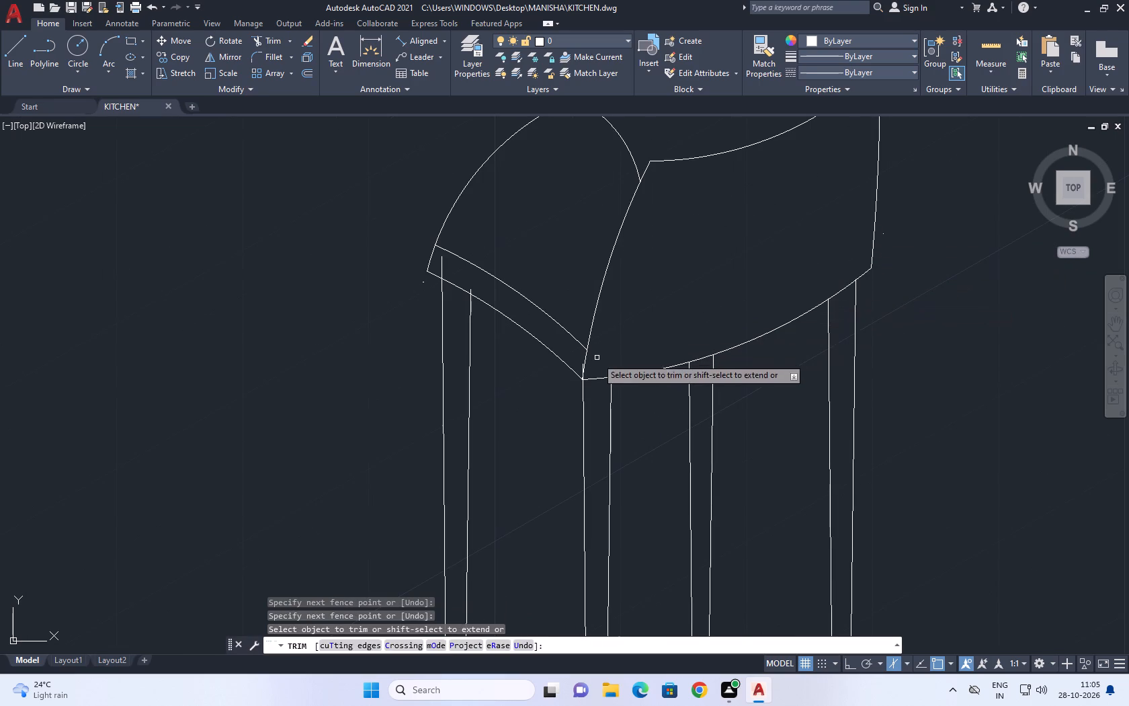
Trim the front leg's overshoot at the seat corner and the left leg's lines above the seat's lower edge.
{"action": "scroll", "coordinate": [569, 375], "scroll_direction": "up", "scroll_amount": 5}
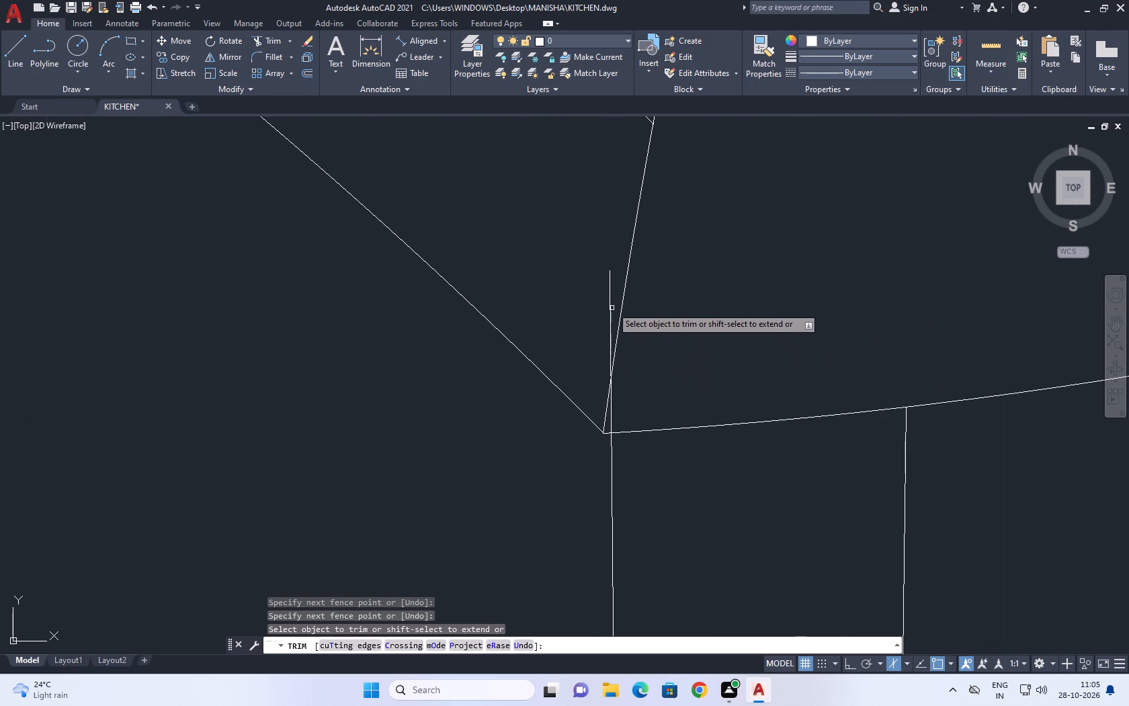
{"action": "left_click", "coordinate": [612, 303]}
{"action": "left_click", "coordinate": [611, 412]}
{"action": "scroll", "coordinate": [662, 394], "scroll_direction": "down", "scroll_amount": 6}
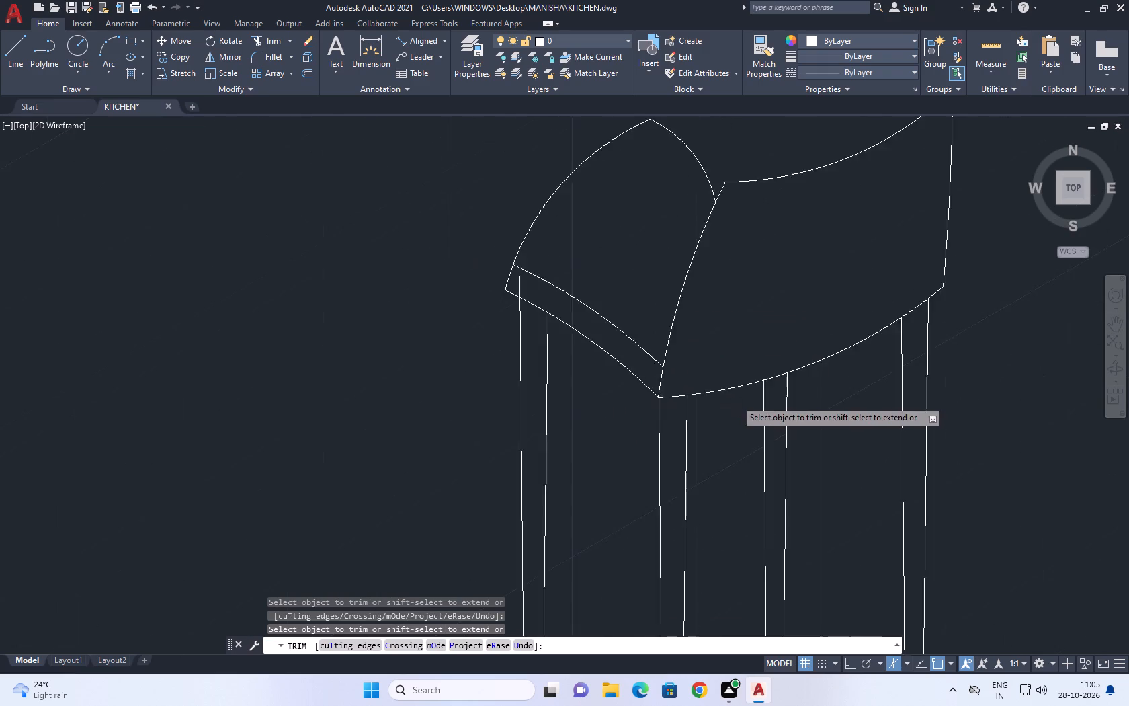
{"action": "scroll", "coordinate": [736, 400], "scroll_direction": "down", "scroll_amount": 1}
{"action": "scroll", "coordinate": [651, 348], "scroll_direction": "up", "scroll_amount": 4}
{"action": "left_click", "coordinate": [726, 462]}
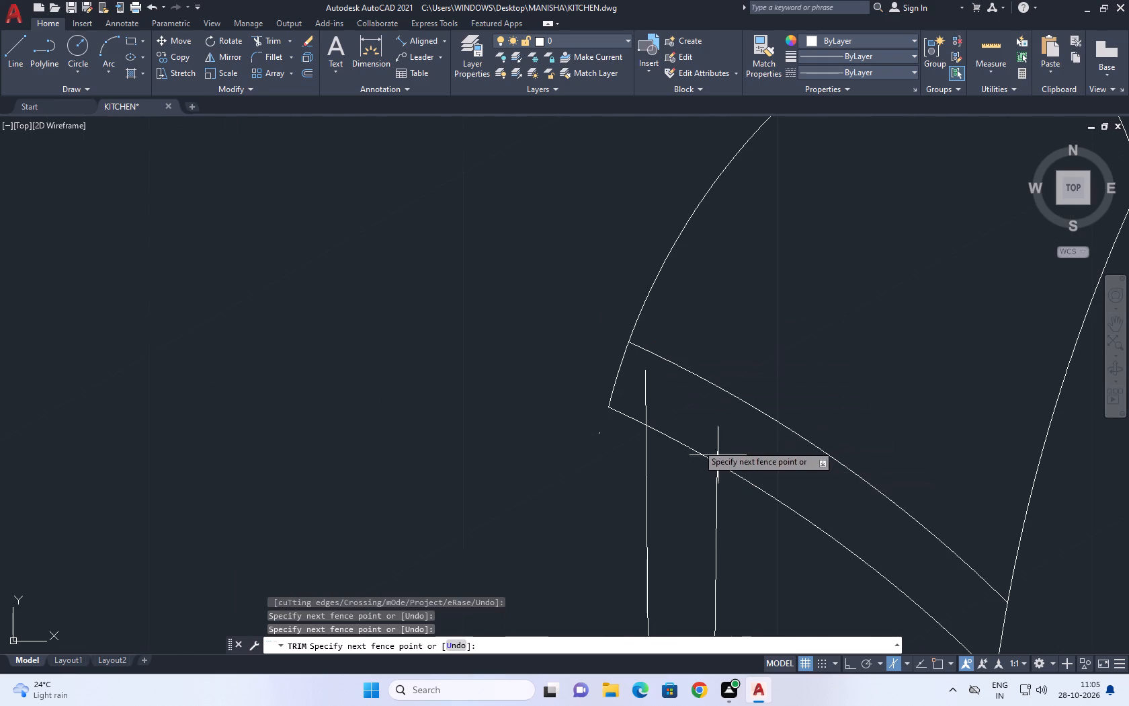
{"action": "left_click", "coordinate": [644, 391]}
{"action": "scroll", "coordinate": [672, 406], "scroll_direction": "down", "scroll_amount": 5}
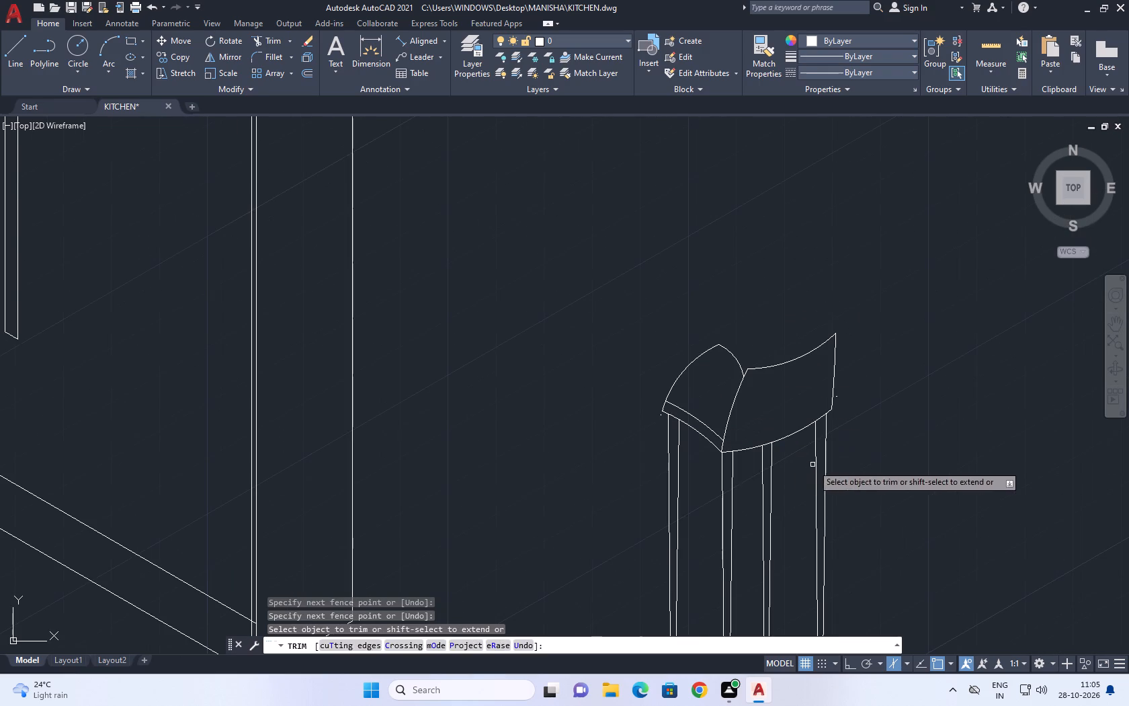
{"action": "key", "text": "Escape"}
Erase the two stray dots beside the seat's left and right corners.
{"action": "scroll", "coordinate": [683, 416], "scroll_direction": "up", "scroll_amount": 4}
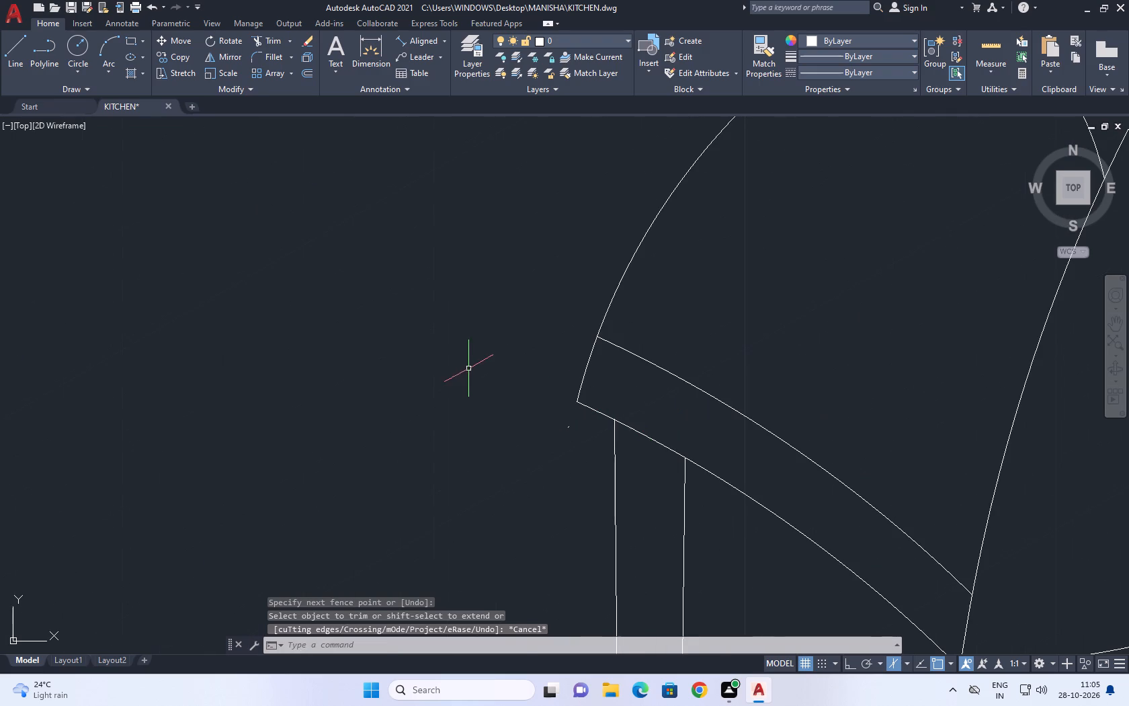
{"action": "left_click", "coordinate": [481, 362]}
{"action": "left_click", "coordinate": [622, 510]}
{"action": "middle_click_drag", "start_coordinate": [640, 449], "coordinate": [534, 431]}
{"action": "middle_click", "coordinate": [532, 431]}
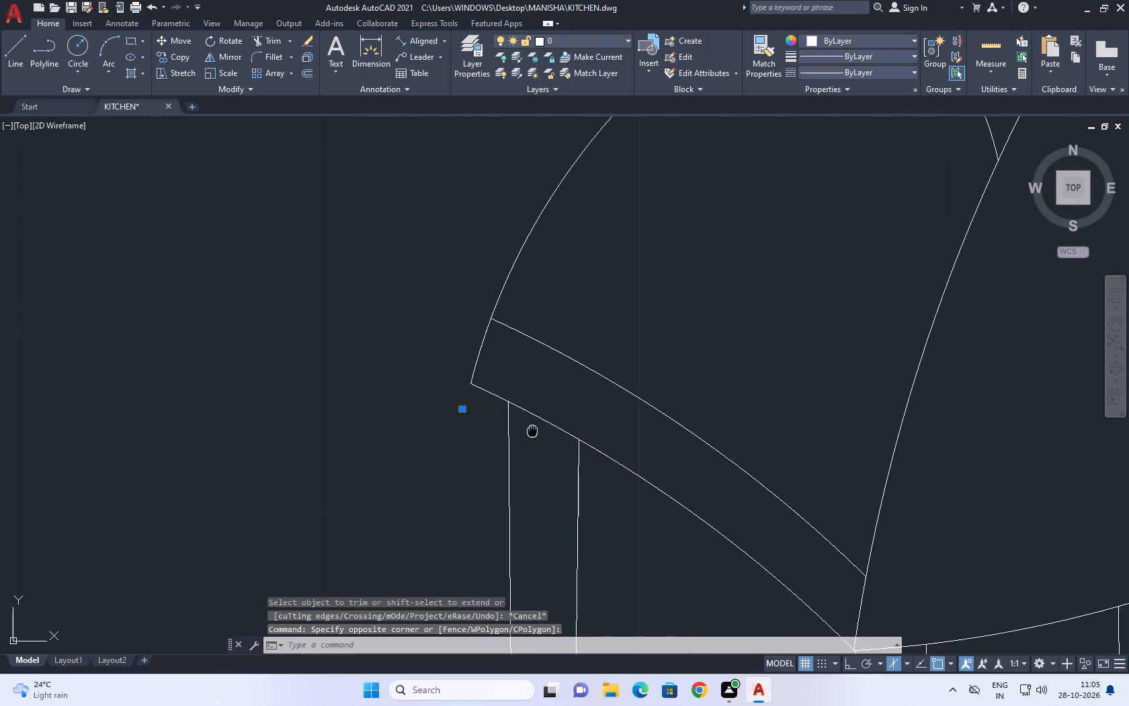
{"action": "key", "text": "Delete"}
{"action": "scroll", "coordinate": [527, 420], "scroll_direction": "down", "scroll_amount": 4}
{"action": "scroll", "coordinate": [685, 395], "scroll_direction": "up", "scroll_amount": 2}
{"action": "left_click", "coordinate": [672, 377]}
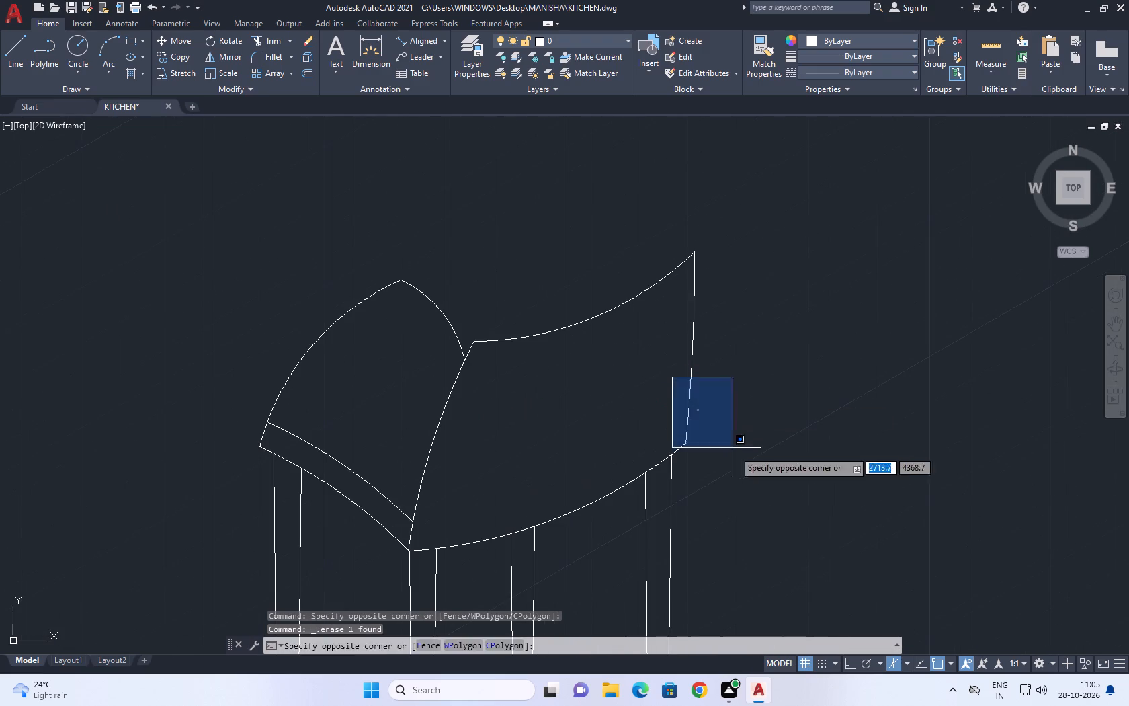
{"action": "left_click", "coordinate": [735, 451]}
{"action": "key", "text": "Delete"}
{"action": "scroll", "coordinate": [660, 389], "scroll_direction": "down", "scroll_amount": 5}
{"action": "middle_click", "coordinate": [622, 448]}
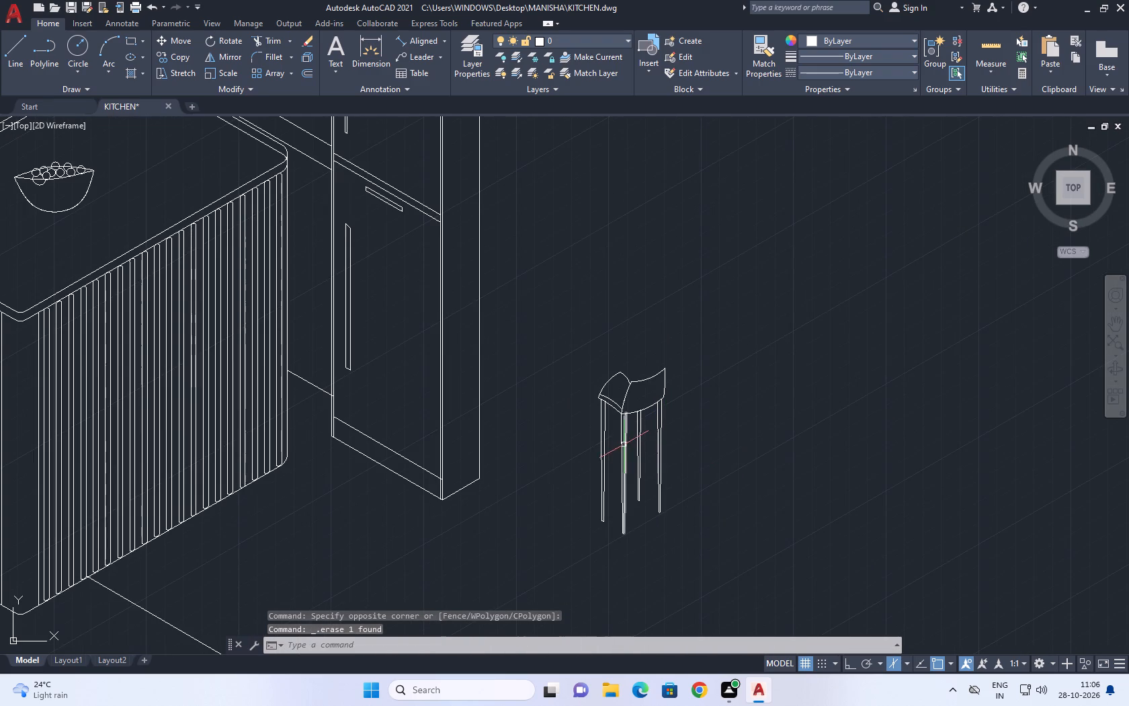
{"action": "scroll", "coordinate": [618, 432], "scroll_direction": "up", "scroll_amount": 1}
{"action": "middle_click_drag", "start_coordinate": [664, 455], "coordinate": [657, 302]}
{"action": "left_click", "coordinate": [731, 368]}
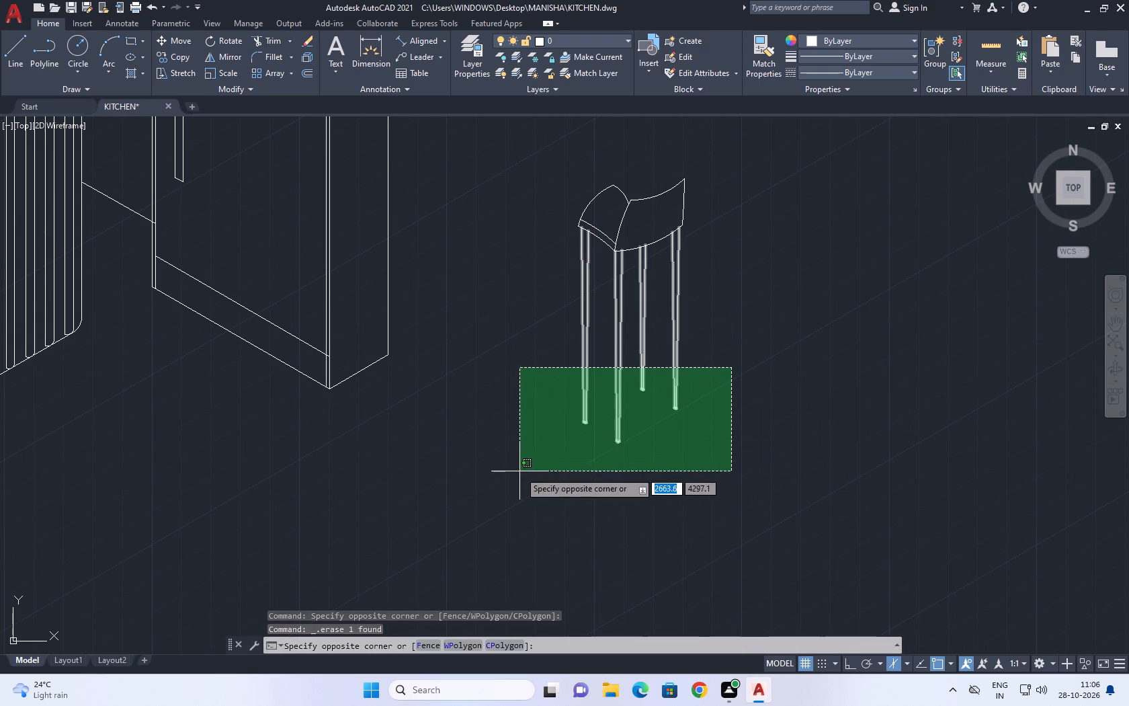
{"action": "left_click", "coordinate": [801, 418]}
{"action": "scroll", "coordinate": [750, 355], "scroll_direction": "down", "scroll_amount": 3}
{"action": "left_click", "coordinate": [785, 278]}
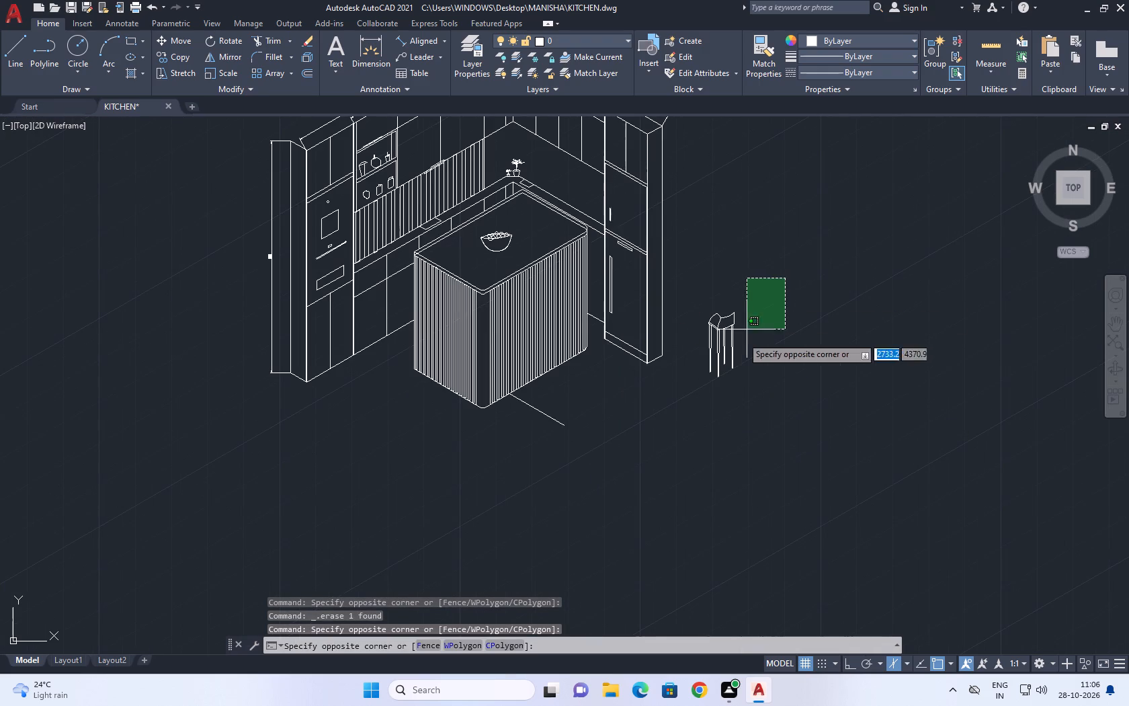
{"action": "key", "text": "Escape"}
Convert the complete stool, seat and four legs, into a block named CHAIR.
{"action": "middle_click_drag", "start_coordinate": [706, 400], "coordinate": [722, 418]}
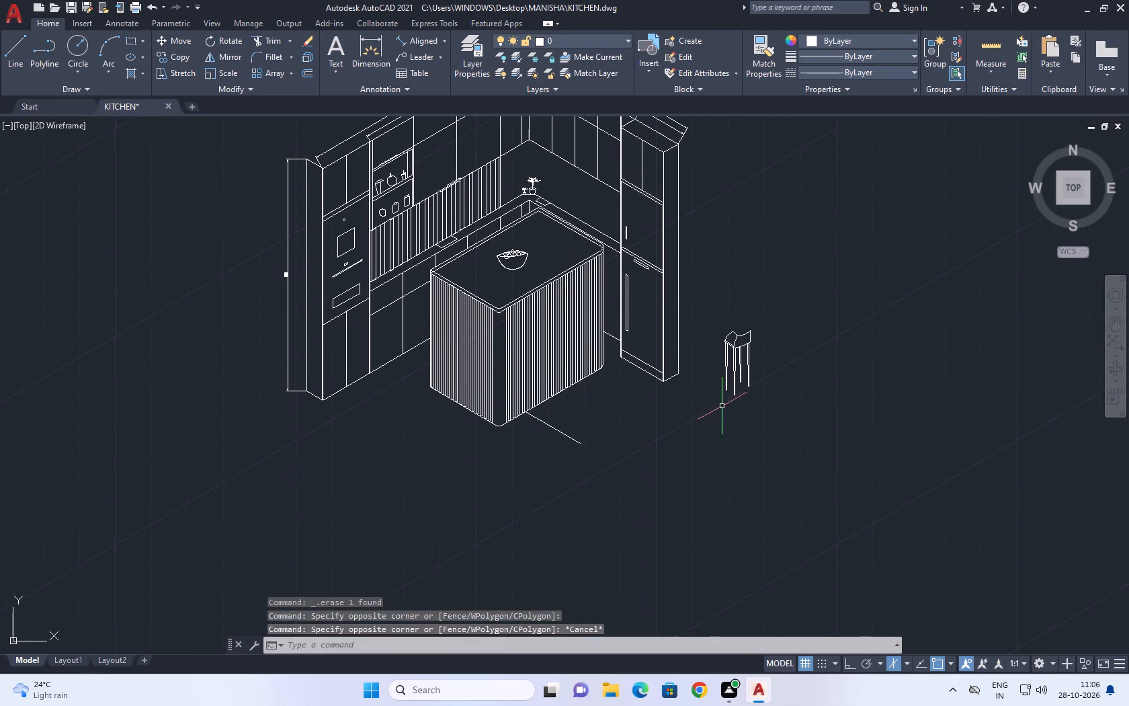
{"action": "scroll", "coordinate": [747, 330], "scroll_direction": "up", "scroll_amount": 3}
{"action": "left_click", "coordinate": [802, 302]}
{"action": "scroll", "coordinate": [779, 325], "scroll_direction": "down", "scroll_amount": 1}
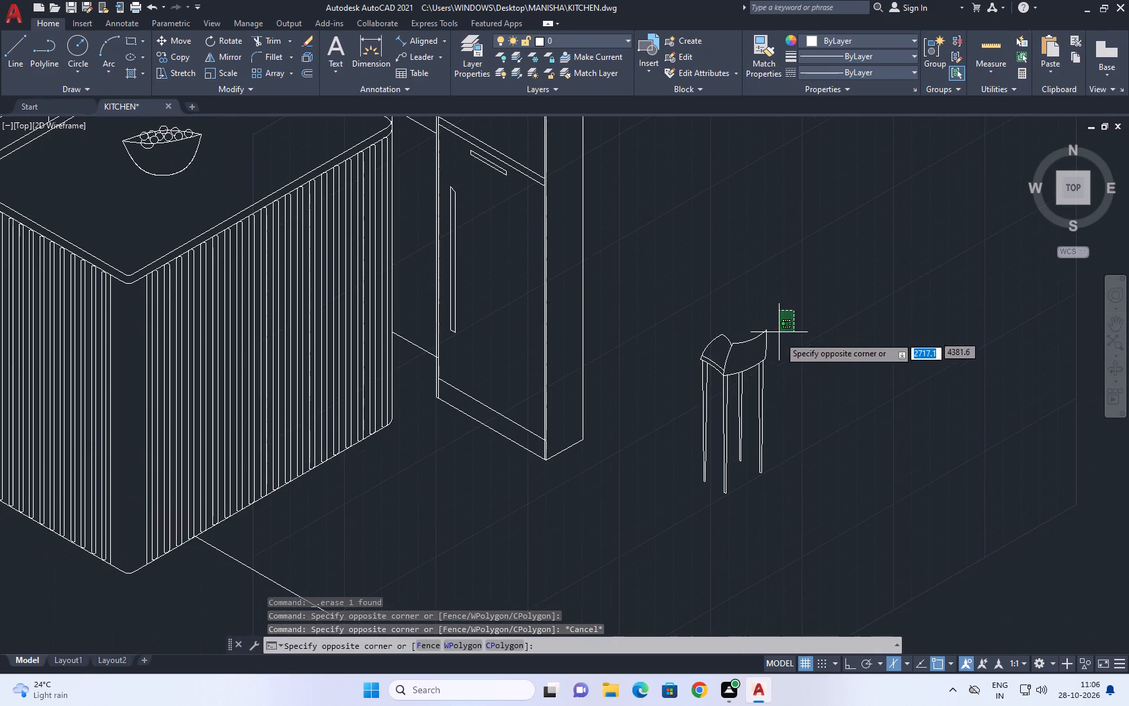
{"action": "left_click", "coordinate": [706, 481]}
{"action": "left_click", "coordinate": [851, 209]}
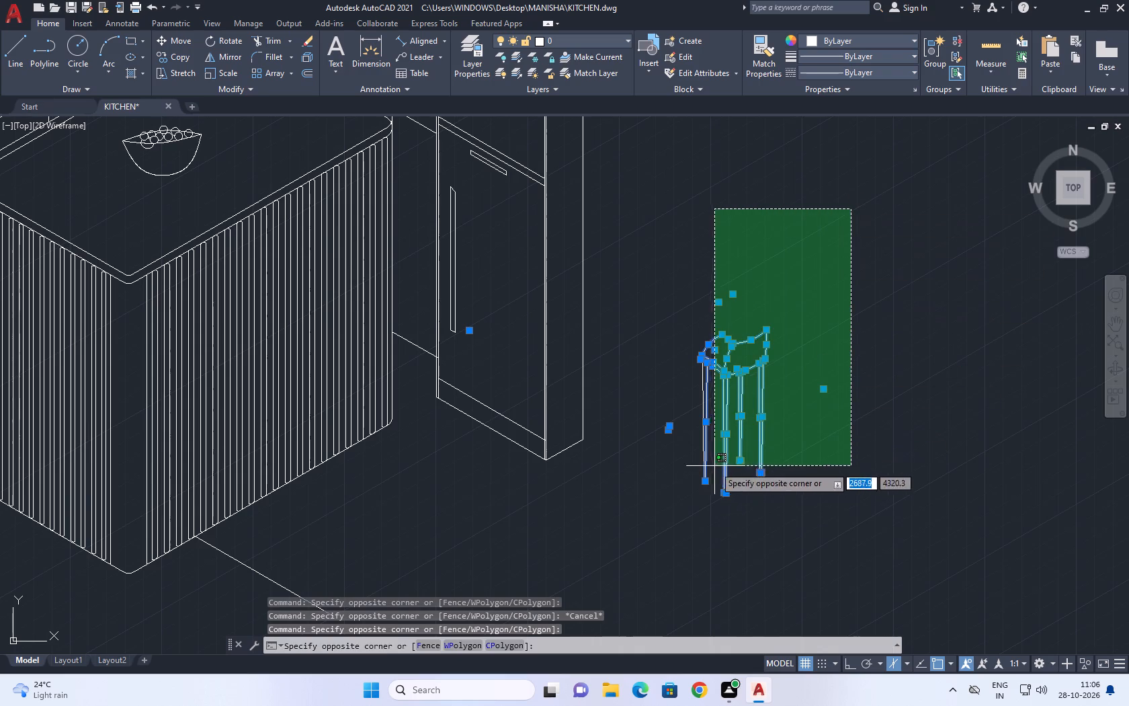
{"action": "left_click", "coordinate": [700, 518]}
{"action": "left_click", "coordinate": [794, 342]}
{"action": "left_click", "coordinate": [681, 498]}
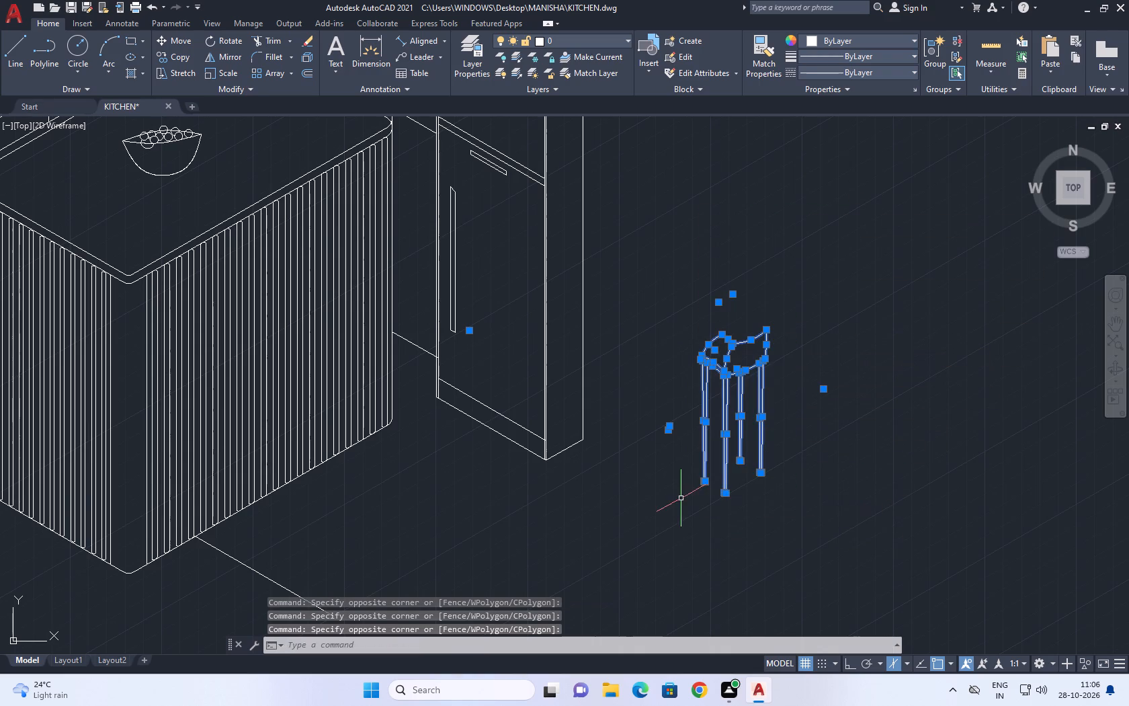
{"action": "key", "text": "b"}
{"action": "key", "text": "space"}
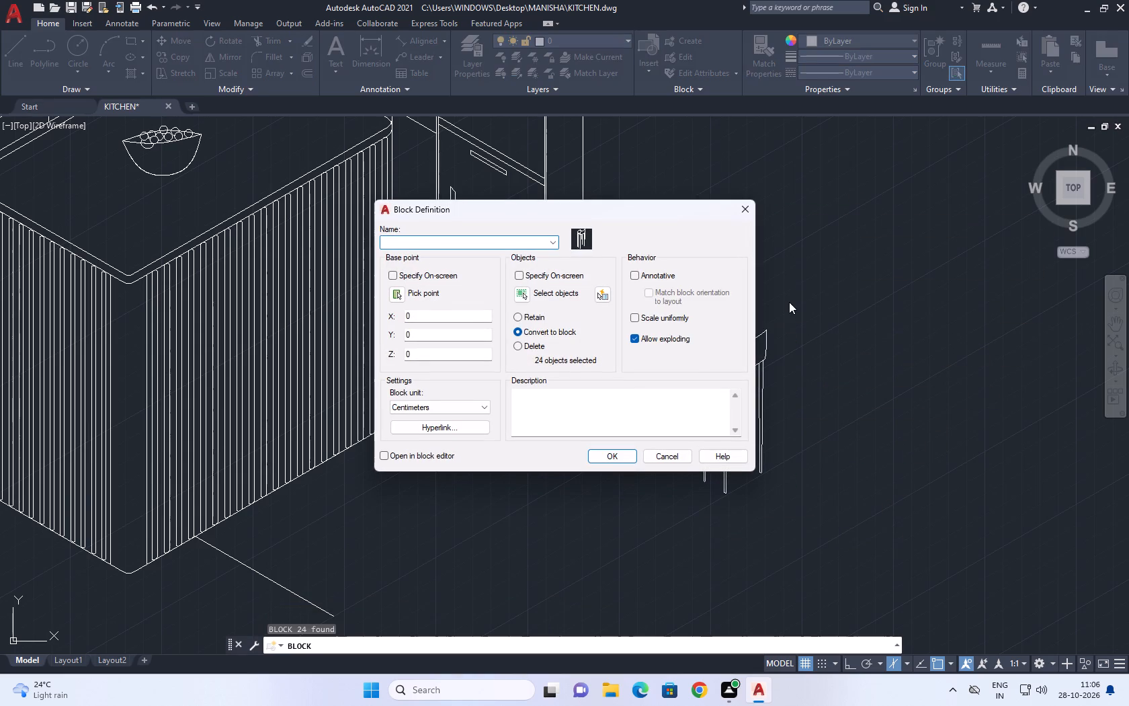
{"action": "type", "text": "CHAIR"}
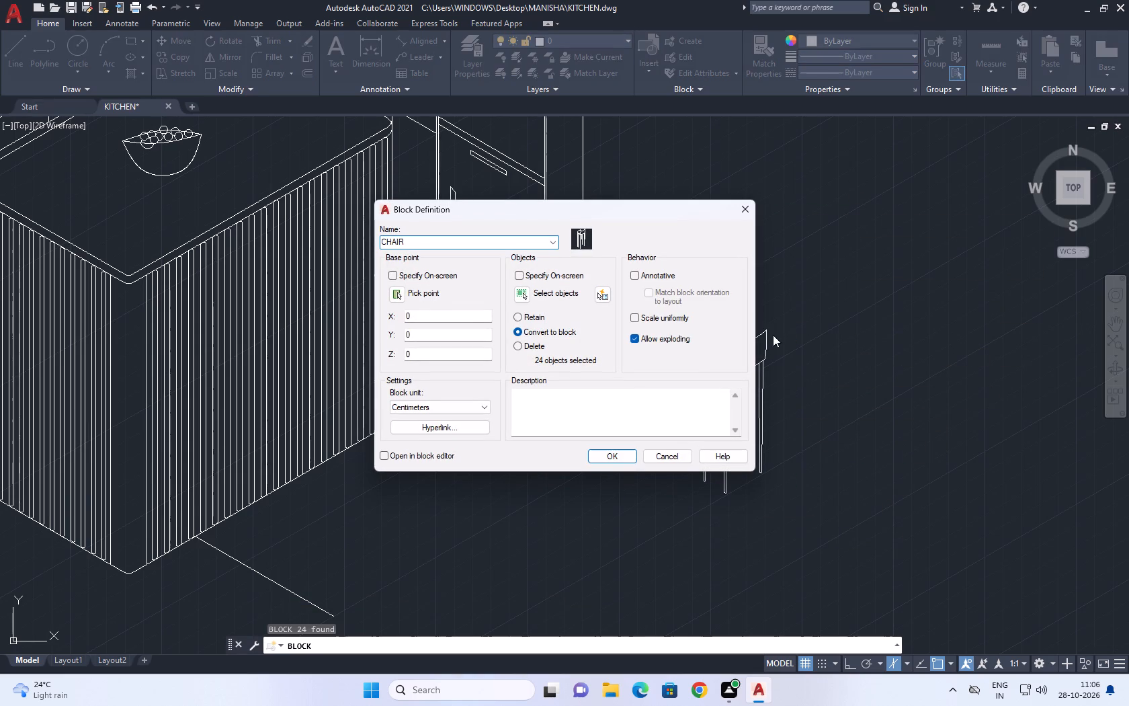
{"action": "left_click", "coordinate": [610, 451]}
Move the CHAIR block beside the island's fluted right face, with its front legs on the diagonal floor line.
{"action": "left_click", "coordinate": [771, 350]}
{"action": "left_click", "coordinate": [735, 391]}
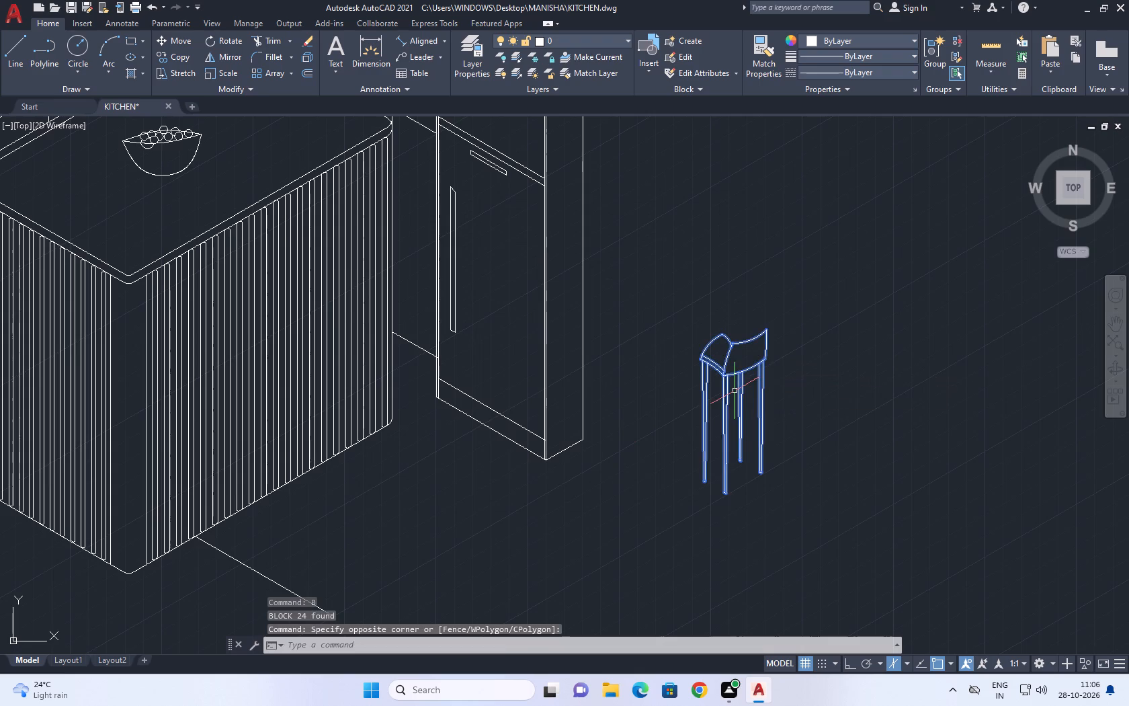
{"action": "middle_click_drag", "start_coordinate": [735, 391], "coordinate": [783, 340]}
{"action": "key", "text": "m"}
{"action": "key", "text": "space"}
{"action": "left_click_drag", "start_coordinate": [814, 438], "coordinate": [800, 427]}
{"action": "scroll", "coordinate": [734, 364], "scroll_direction": "down", "scroll_amount": 2}
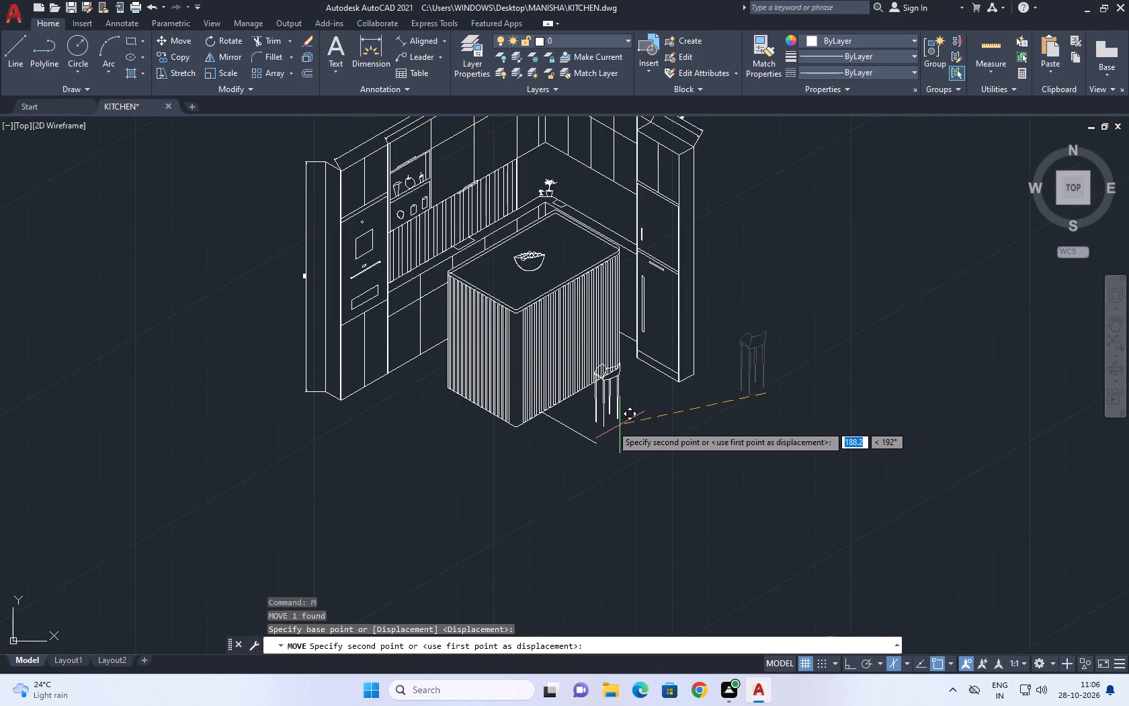
{"action": "scroll", "coordinate": [611, 425], "scroll_direction": "up", "scroll_amount": 1}
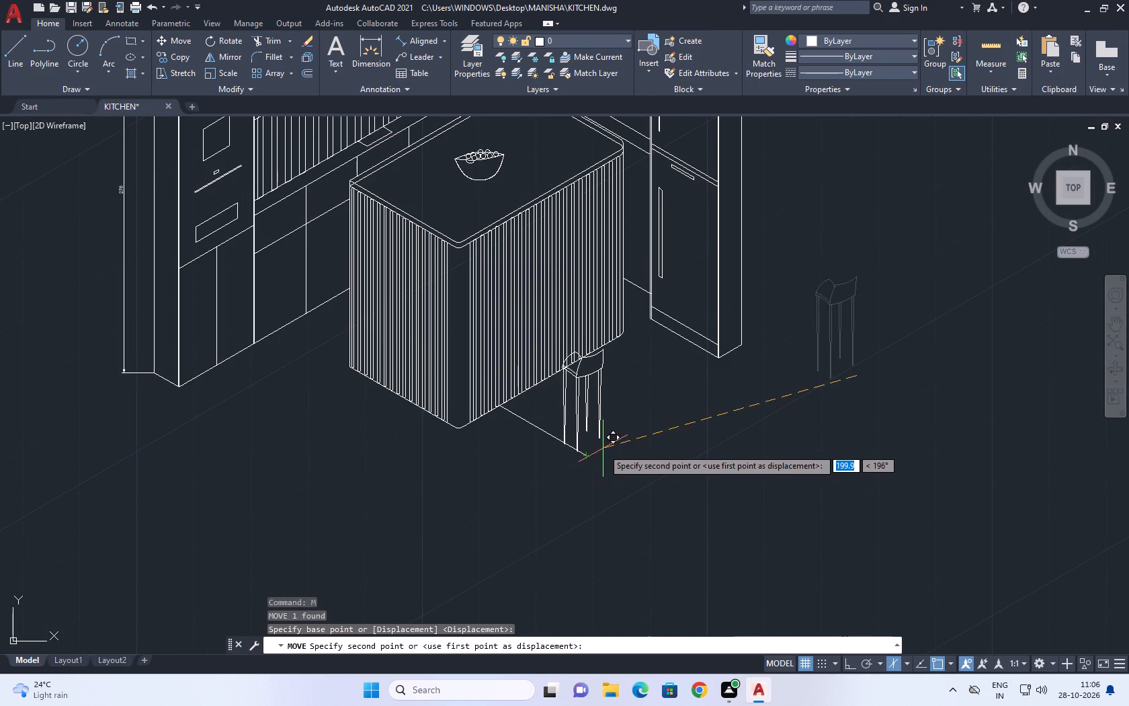
{"action": "left_click", "coordinate": [602, 446]}
{"action": "middle_click_drag", "start_coordinate": [589, 436], "coordinate": [623, 438]}
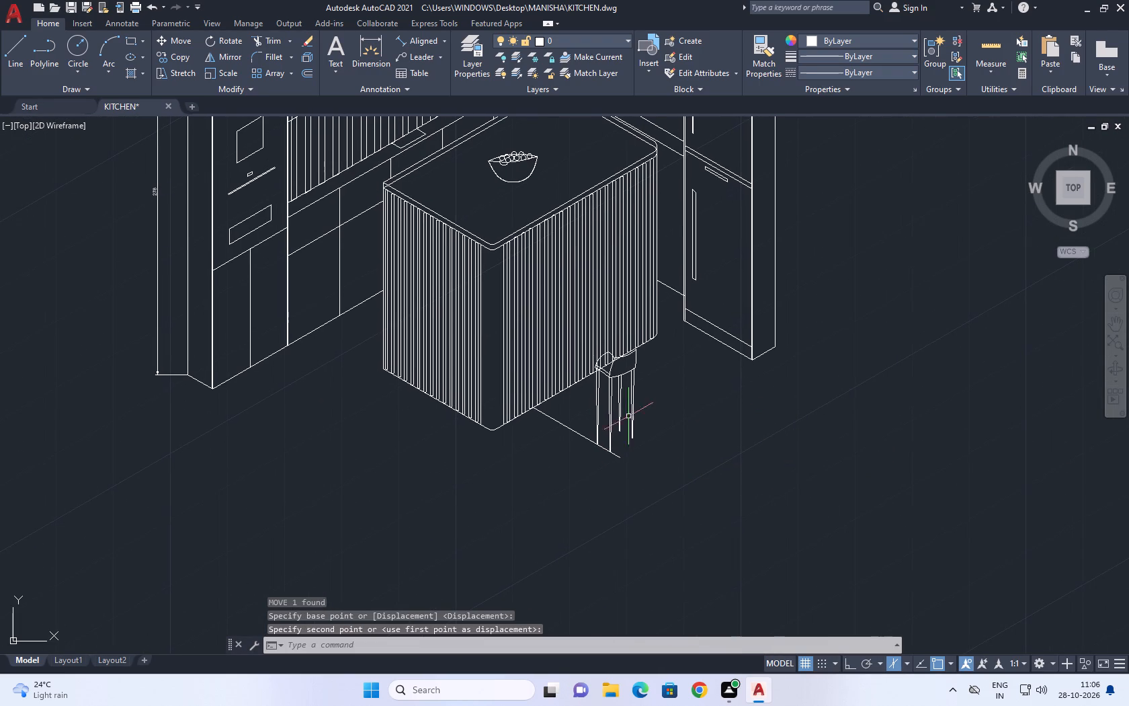
{"action": "middle_click", "coordinate": [612, 327]}
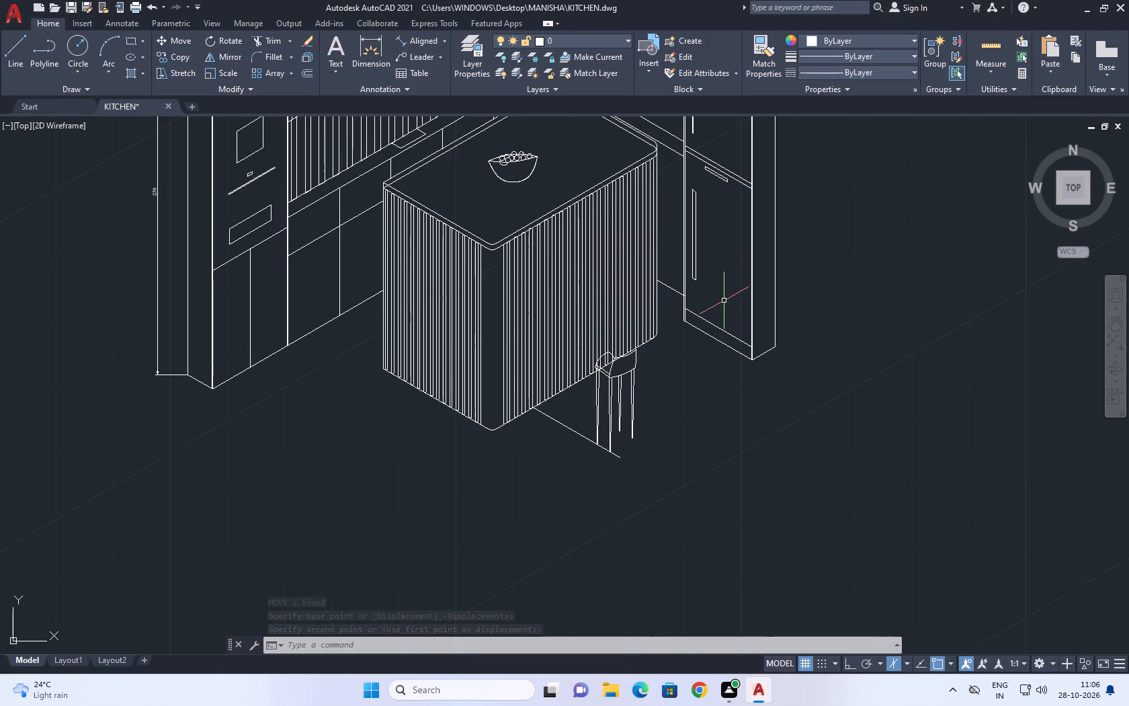
{"action": "middle_click_drag", "start_coordinate": [584, 403], "coordinate": [538, 301]}
Scale up the CHAIR block from the foot of its left leg until its seat suits the island's height.
{"action": "scroll", "coordinate": [570, 297], "scroll_direction": "up", "scroll_amount": 3}
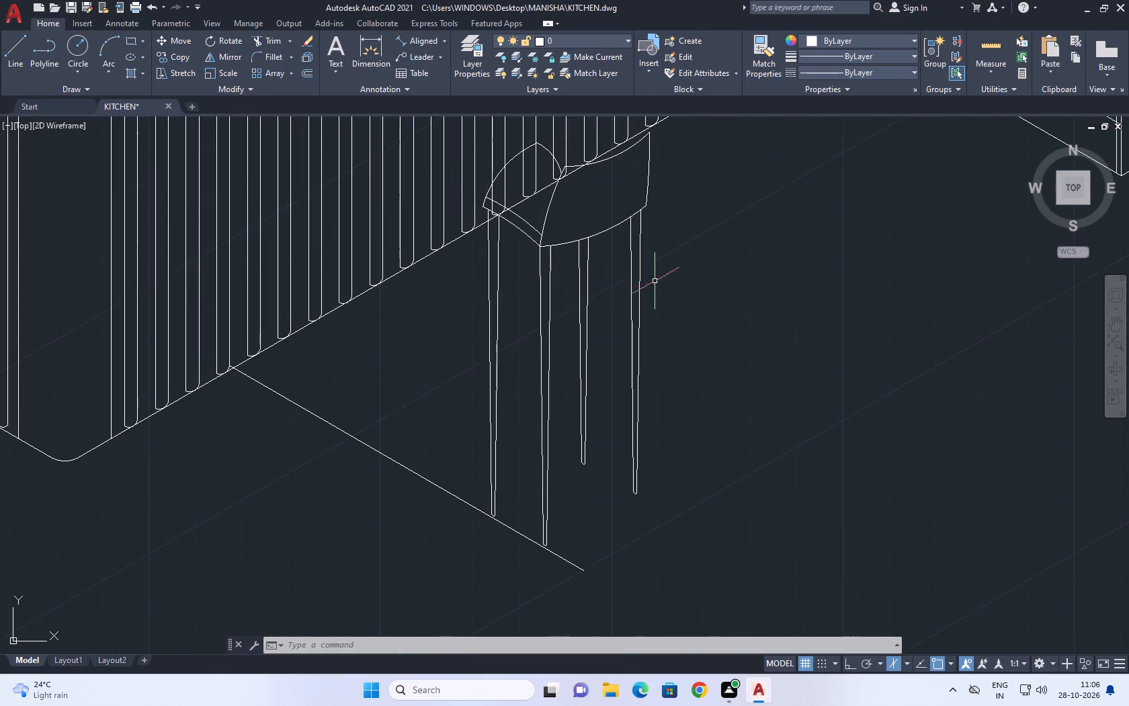
{"action": "left_click_drag", "start_coordinate": [708, 279], "coordinate": [672, 303]}
{"action": "left_click", "coordinate": [606, 358]}
{"action": "scroll", "coordinate": [605, 359], "scroll_direction": "down", "scroll_amount": 2}
{"action": "middle_click_drag", "start_coordinate": [669, 377], "coordinate": [630, 414]}
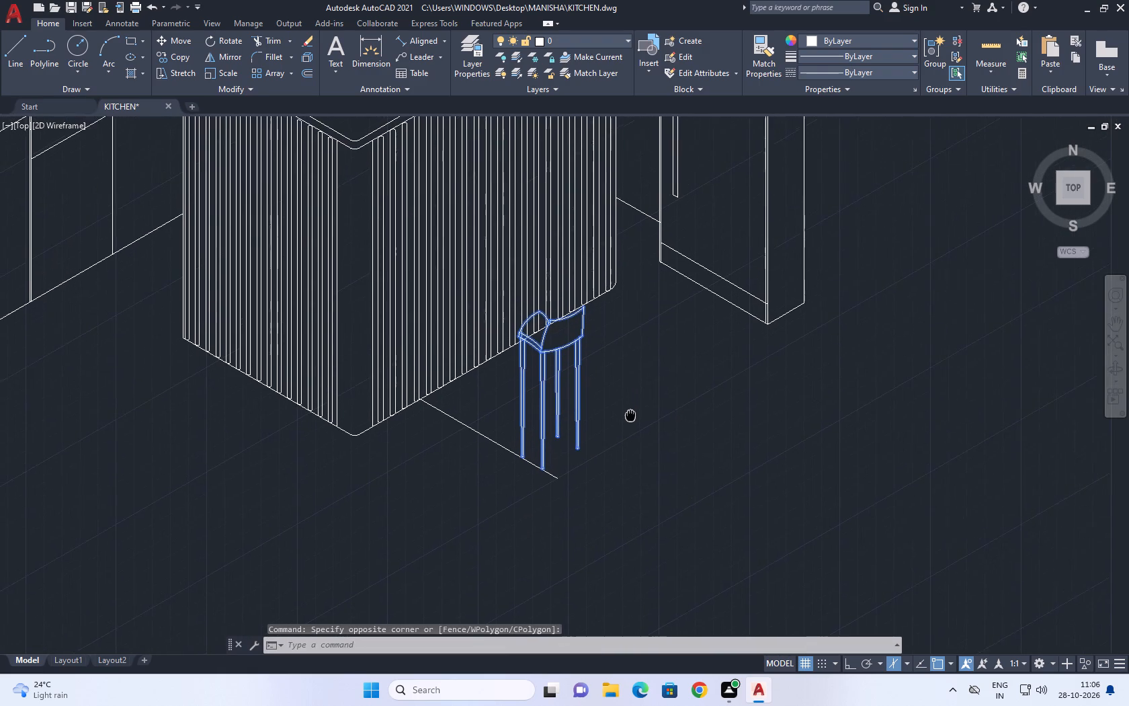
{"action": "middle_click_drag", "start_coordinate": [630, 414], "coordinate": [632, 405]}
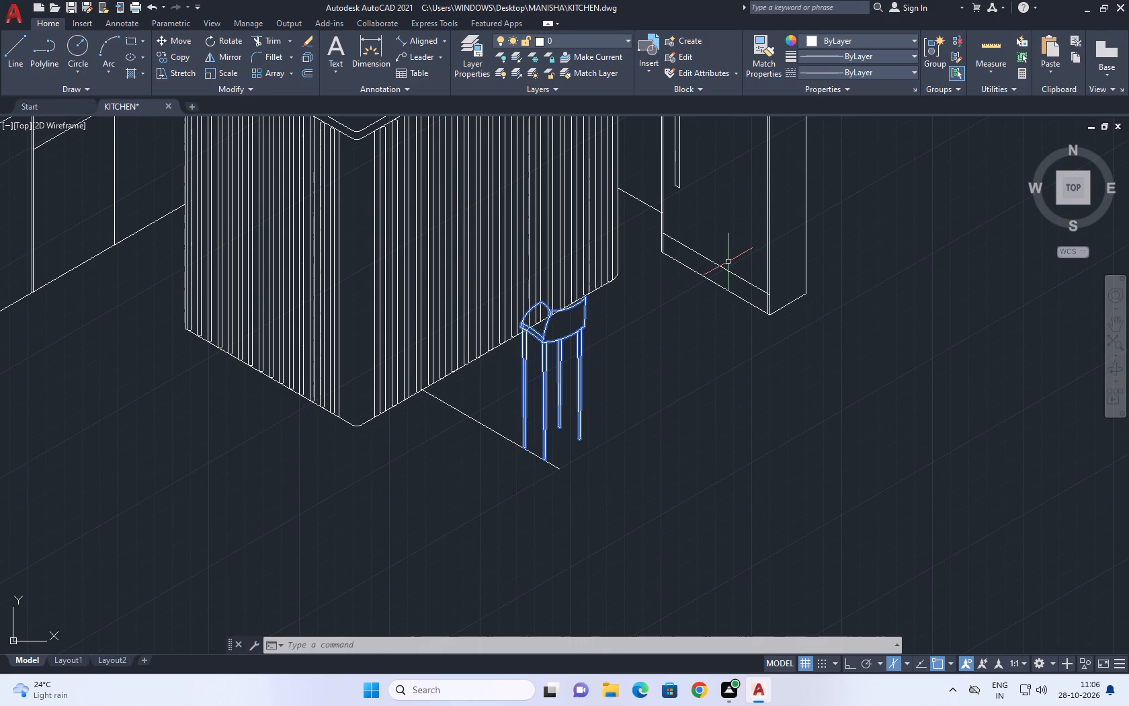
{"action": "middle_click_drag", "start_coordinate": [583, 364], "coordinate": [571, 299]}
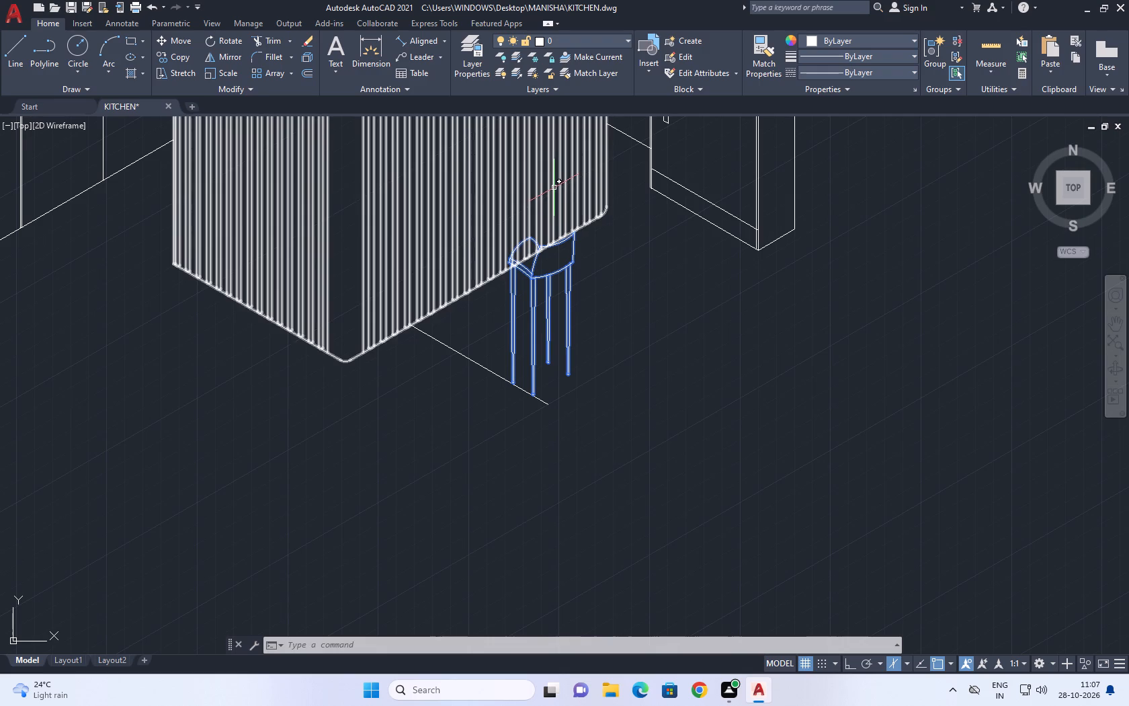
{"action": "middle_click_drag", "start_coordinate": [564, 199], "coordinate": [590, 245]}
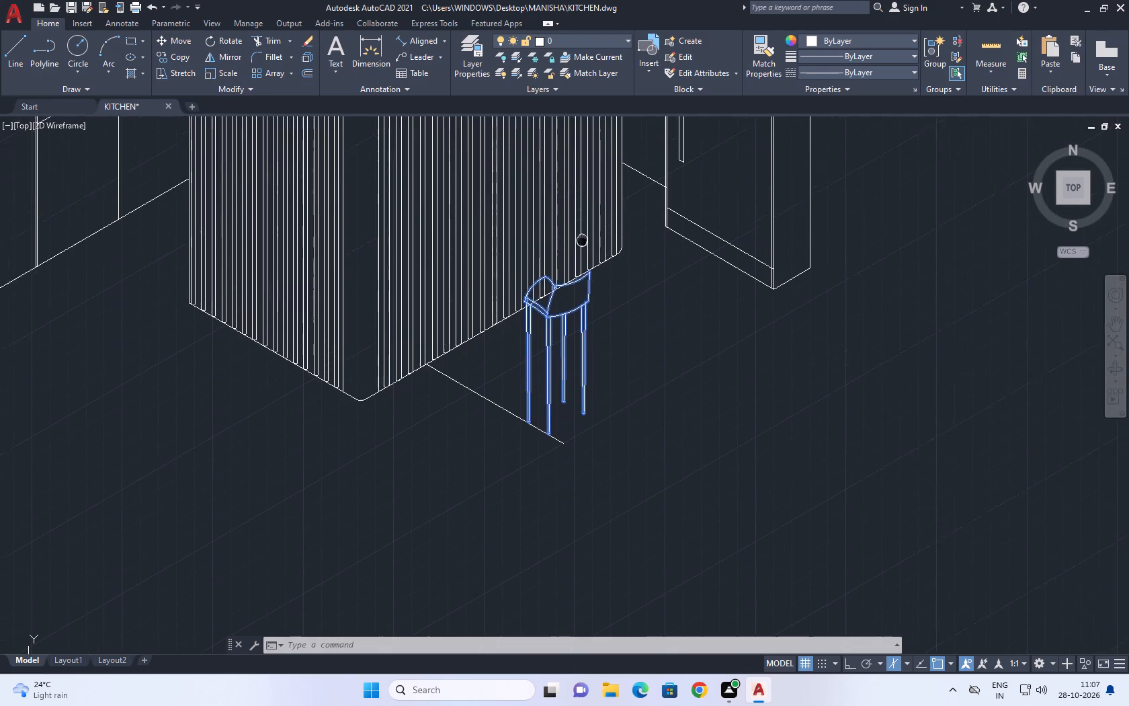
{"action": "middle_click_drag", "start_coordinate": [590, 245], "coordinate": [602, 245]}
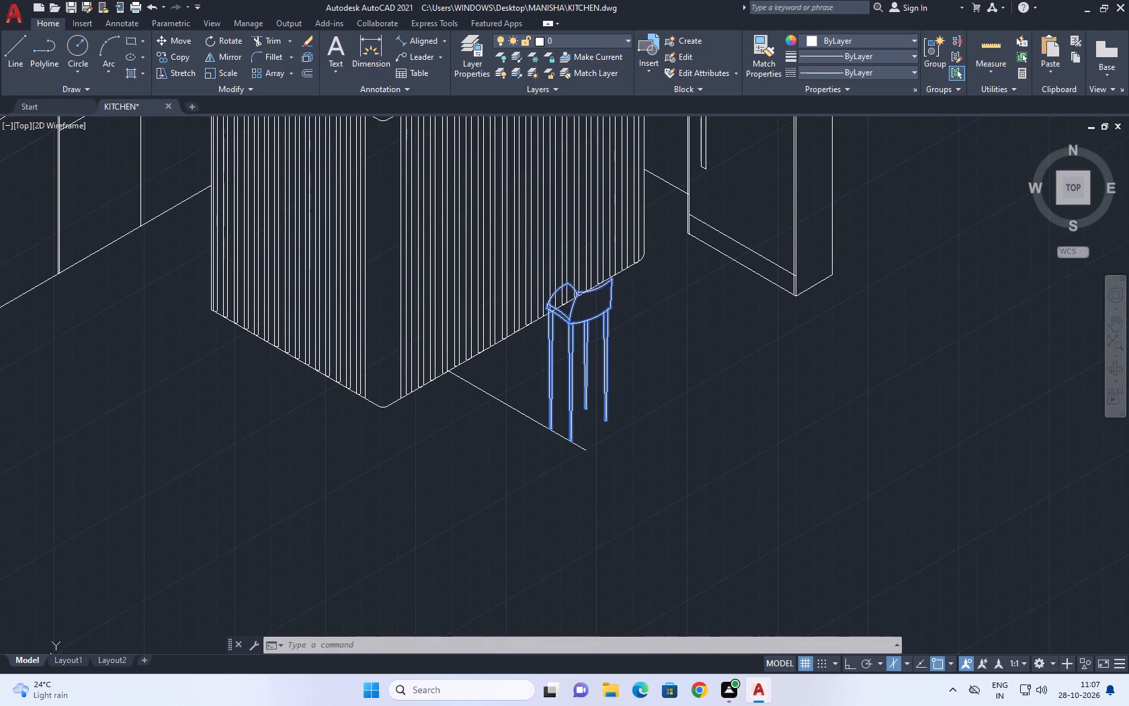
{"action": "middle_click", "coordinate": [599, 244]}
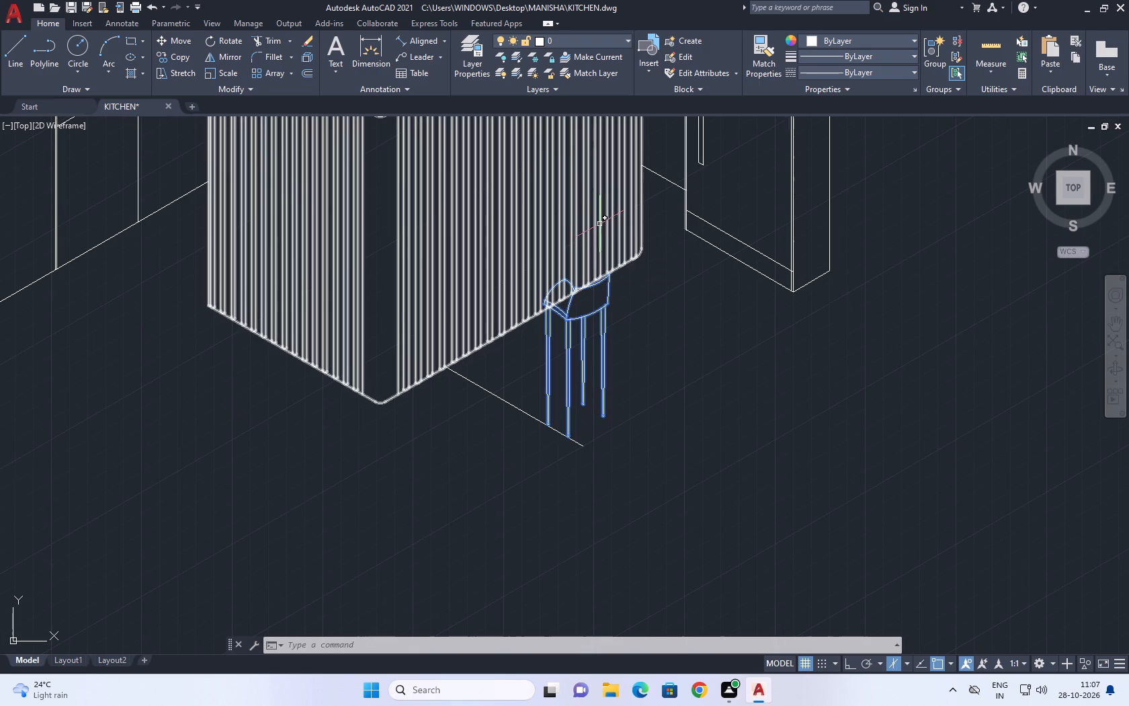
{"action": "middle_click_drag", "start_coordinate": [602, 229], "coordinate": [594, 251]}
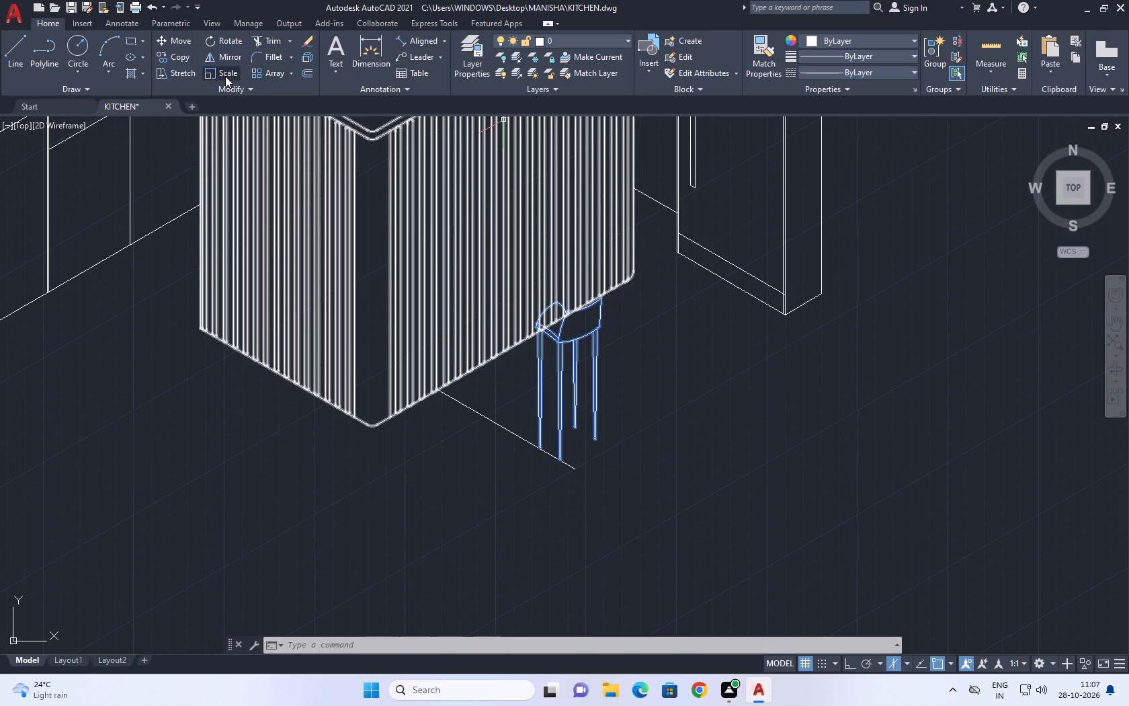
{"action": "left_click_drag", "start_coordinate": [224, 76], "coordinate": [223, 69]}
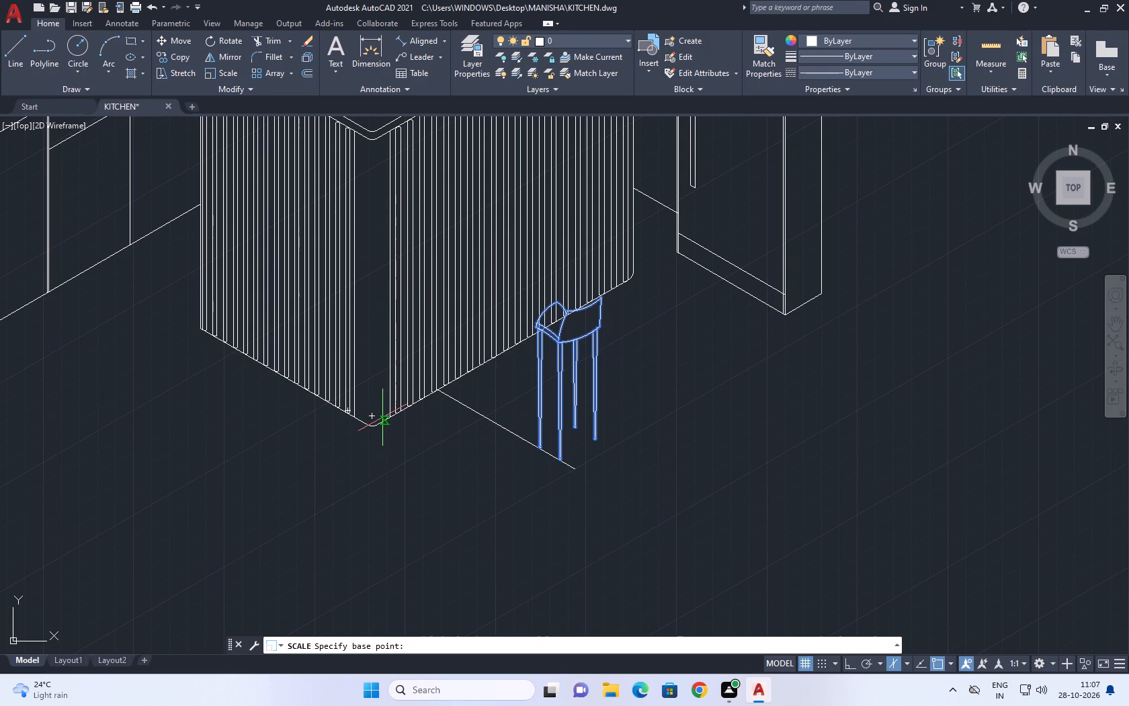
{"action": "left_click", "coordinate": [537, 451]}
{"action": "scroll", "coordinate": [551, 414], "scroll_direction": "down", "scroll_amount": 2}
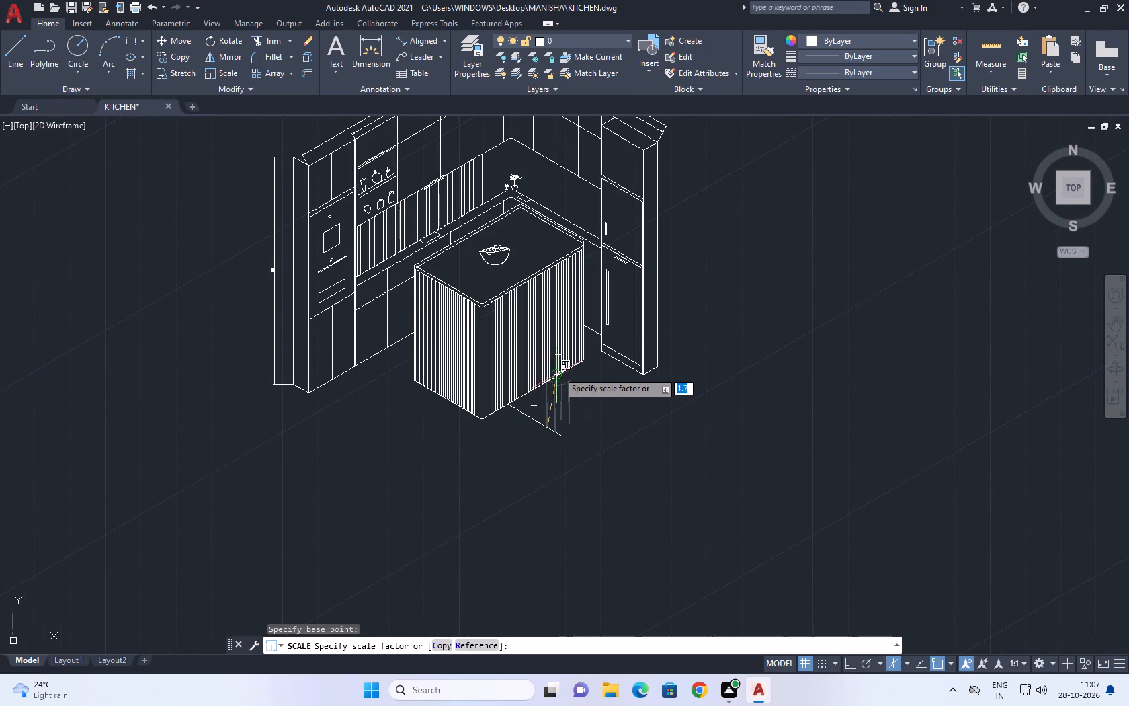
{"action": "left_click", "coordinate": [542, 365]}
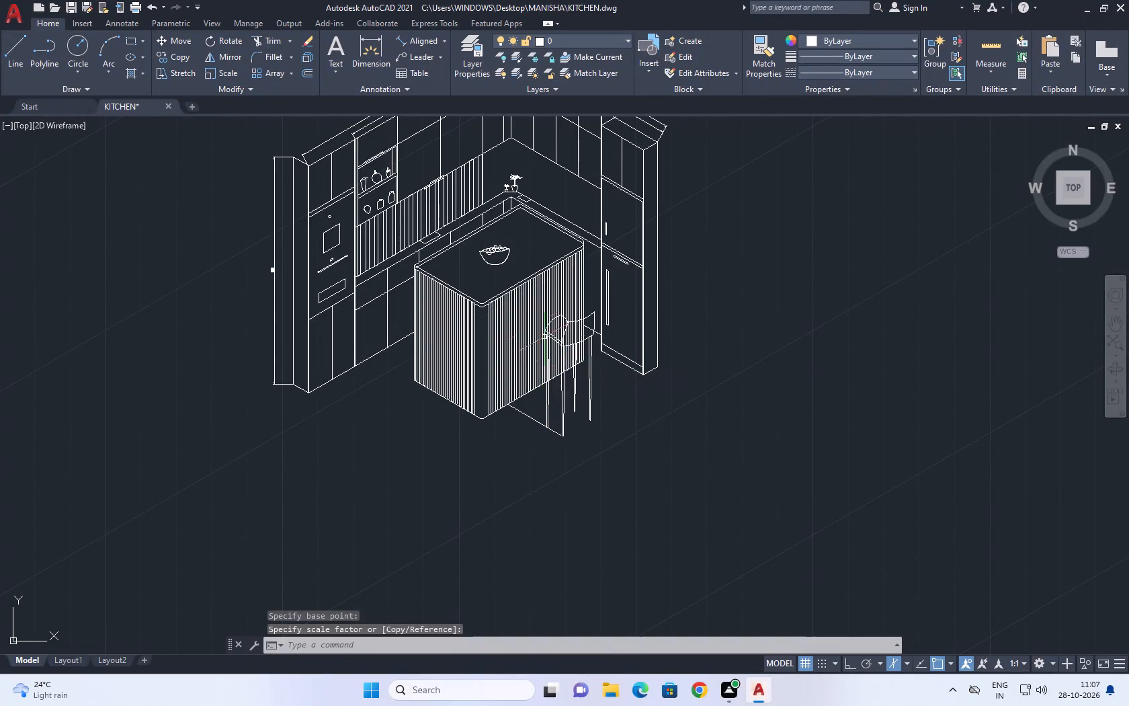
{"action": "middle_click_drag", "start_coordinate": [532, 340], "coordinate": [566, 311]}
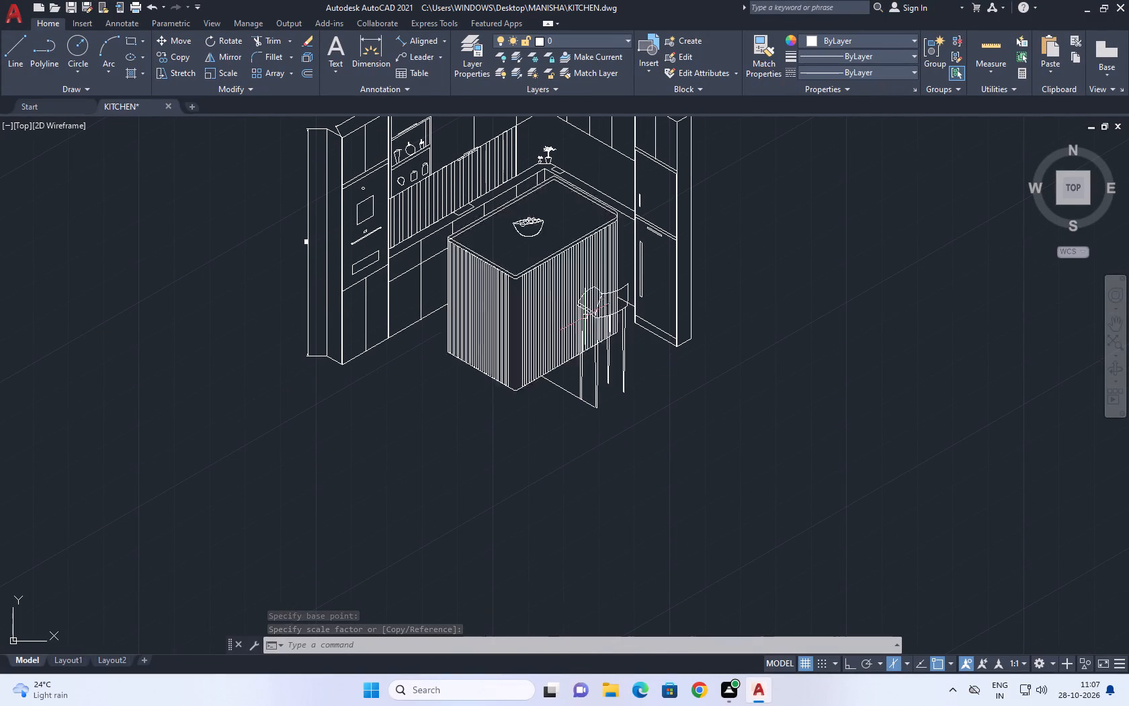
{"action": "middle_click_drag", "start_coordinate": [615, 342], "coordinate": [620, 292]}
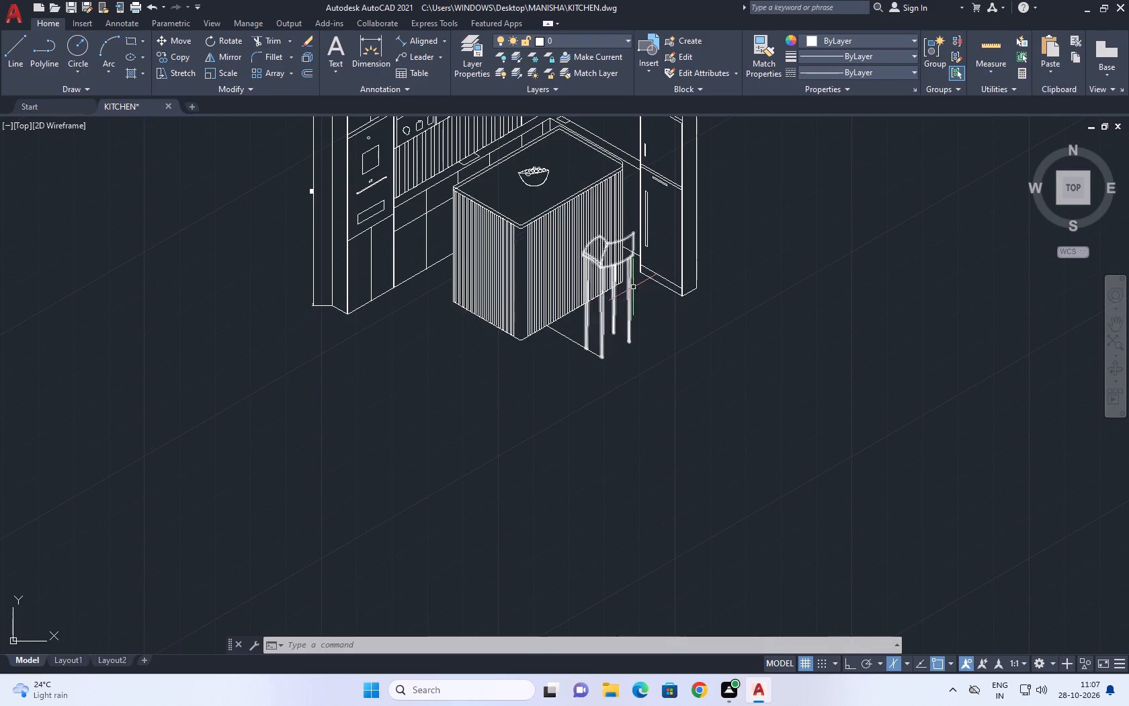
Move the enlarged stool by its seat's left corner along the floor line's direction, closer to the island's fluted face.
{"action": "scroll", "coordinate": [603, 314], "scroll_direction": "up", "scroll_amount": 2}
{"action": "left_click", "coordinate": [689, 301]}
{"action": "left_click", "coordinate": [632, 362]}
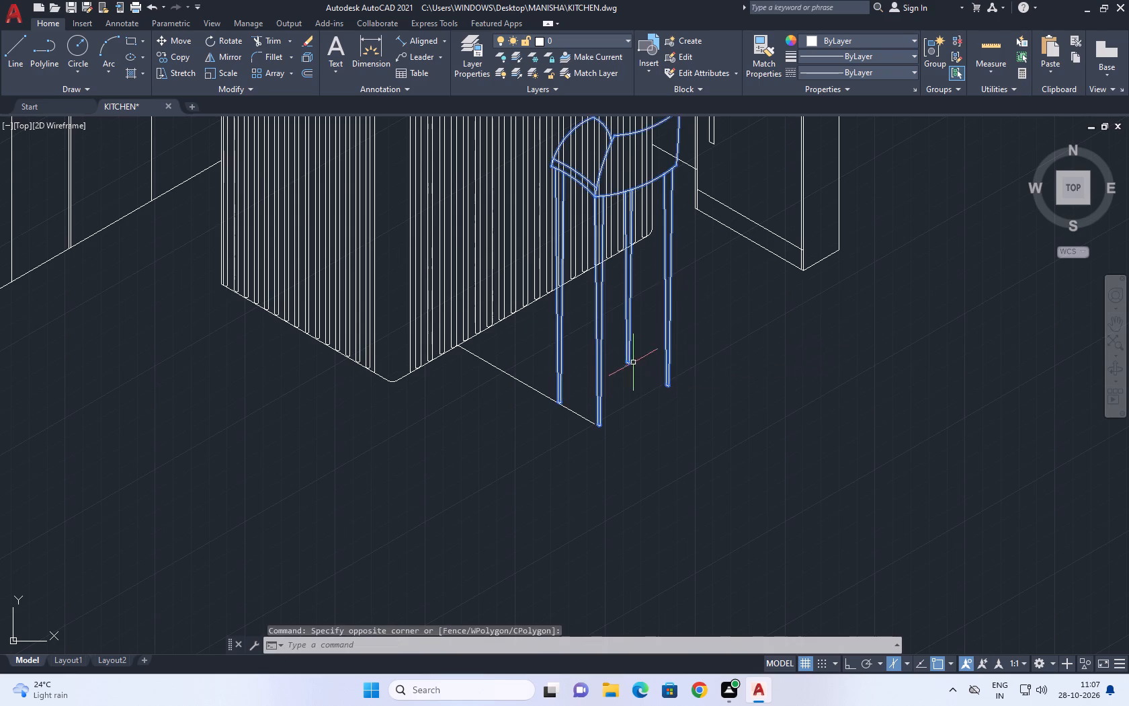
{"action": "middle_click_drag", "start_coordinate": [614, 355], "coordinate": [674, 458]}
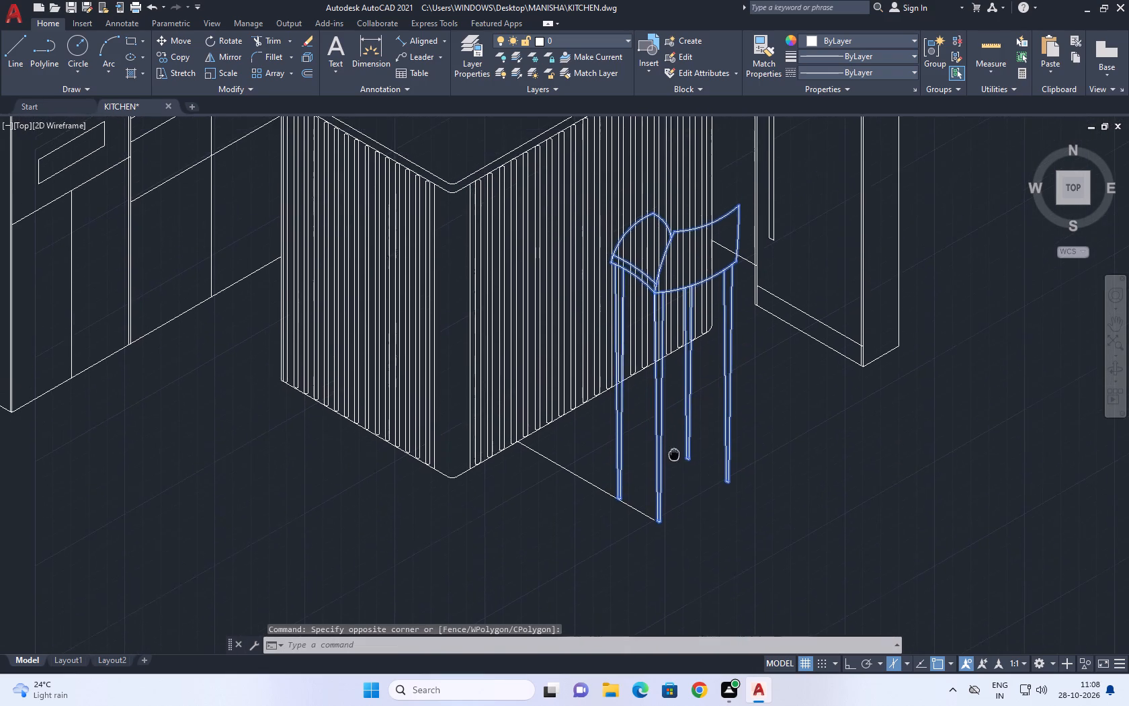
{"action": "middle_click_drag", "start_coordinate": [674, 458], "coordinate": [737, 550]}
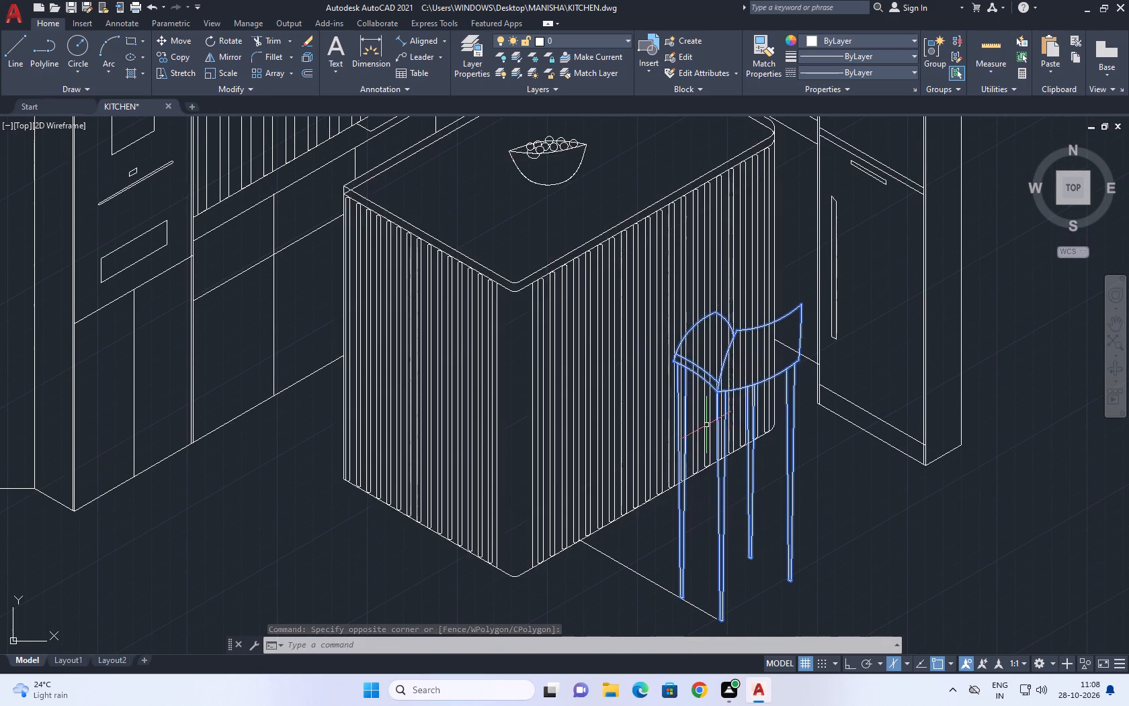
{"action": "left_click", "coordinate": [184, 35]}
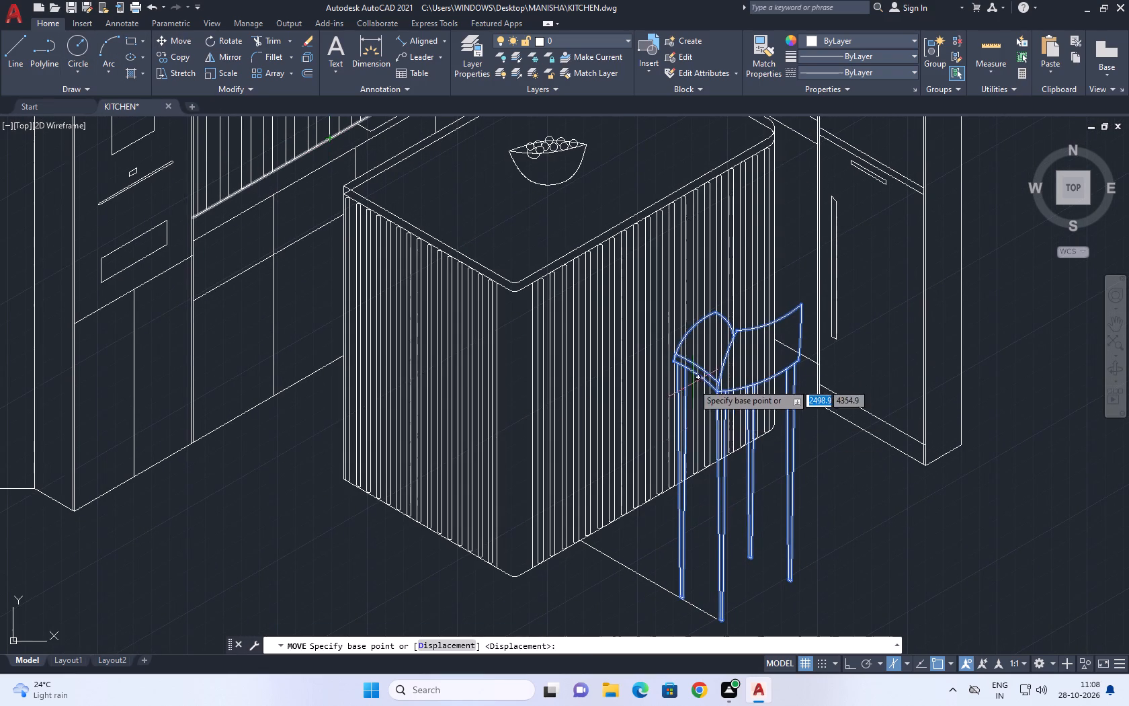
{"action": "scroll", "coordinate": [679, 367], "scroll_direction": "up", "scroll_amount": 2}
{"action": "left_click", "coordinate": [678, 366]}
{"action": "scroll", "coordinate": [595, 332], "scroll_direction": "down", "scroll_amount": 2}
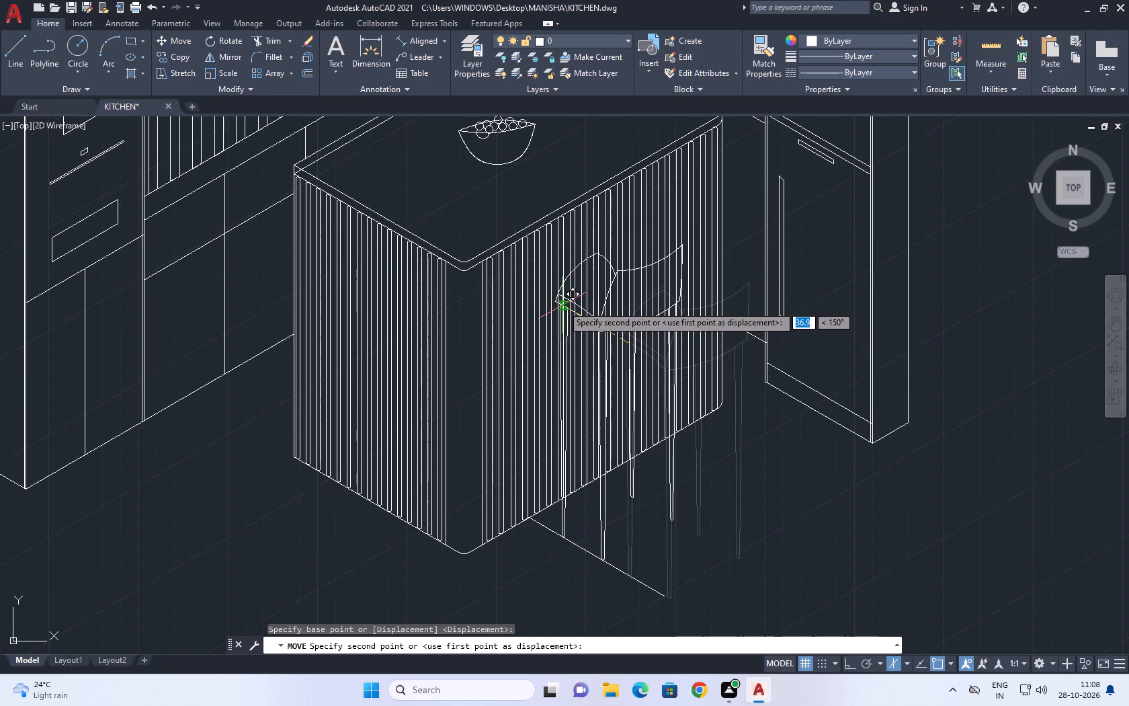
{"action": "left_click", "coordinate": [559, 303]}
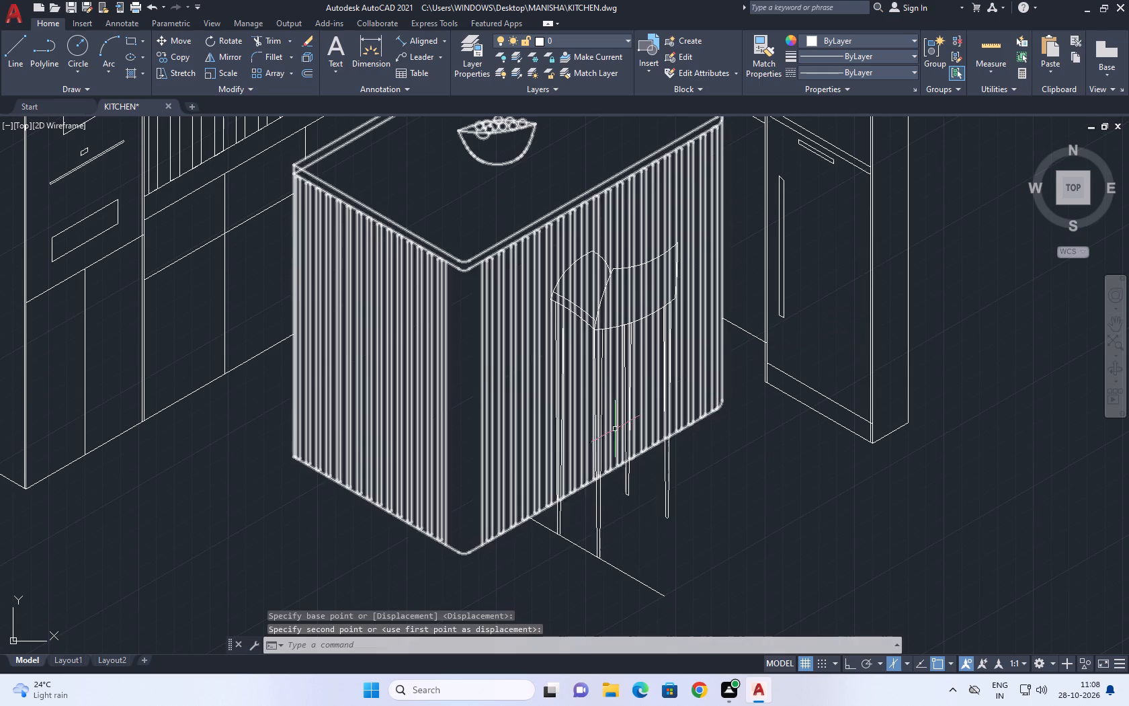
Copy the stool a short distance along the island's right face, undoing the first placement and placing the copy slightly closer to the original.
{"action": "scroll", "coordinate": [606, 331], "scroll_direction": "up", "scroll_amount": 2}
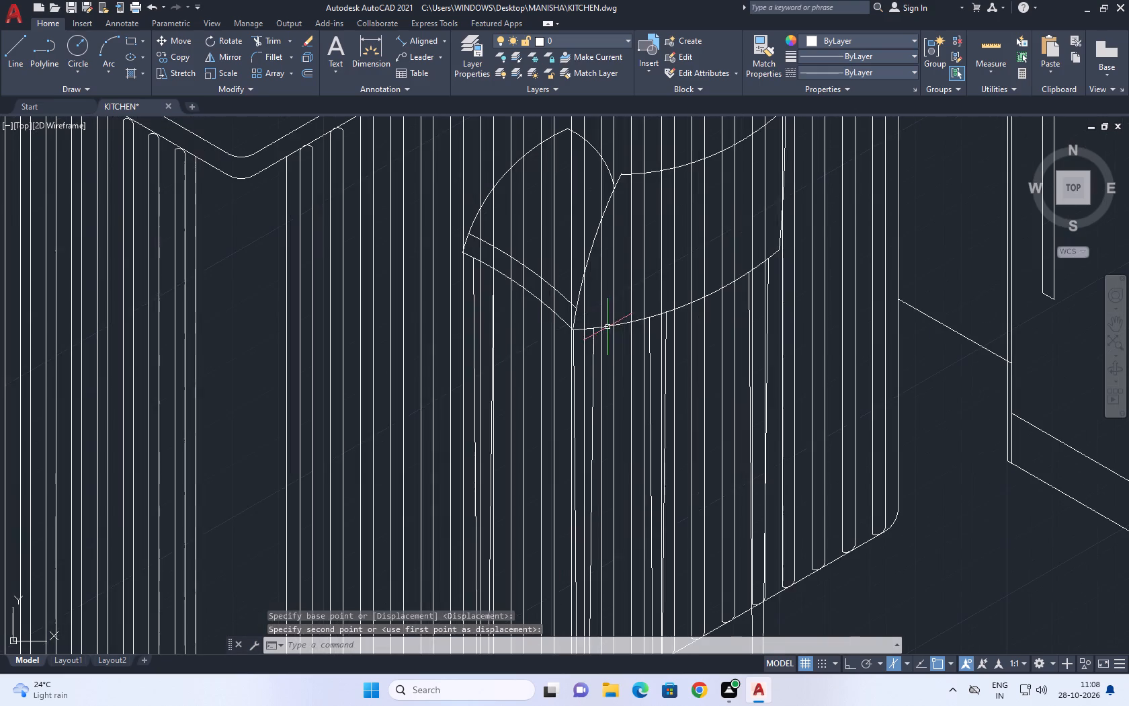
{"action": "middle_click_drag", "start_coordinate": [614, 362], "coordinate": [627, 289]}
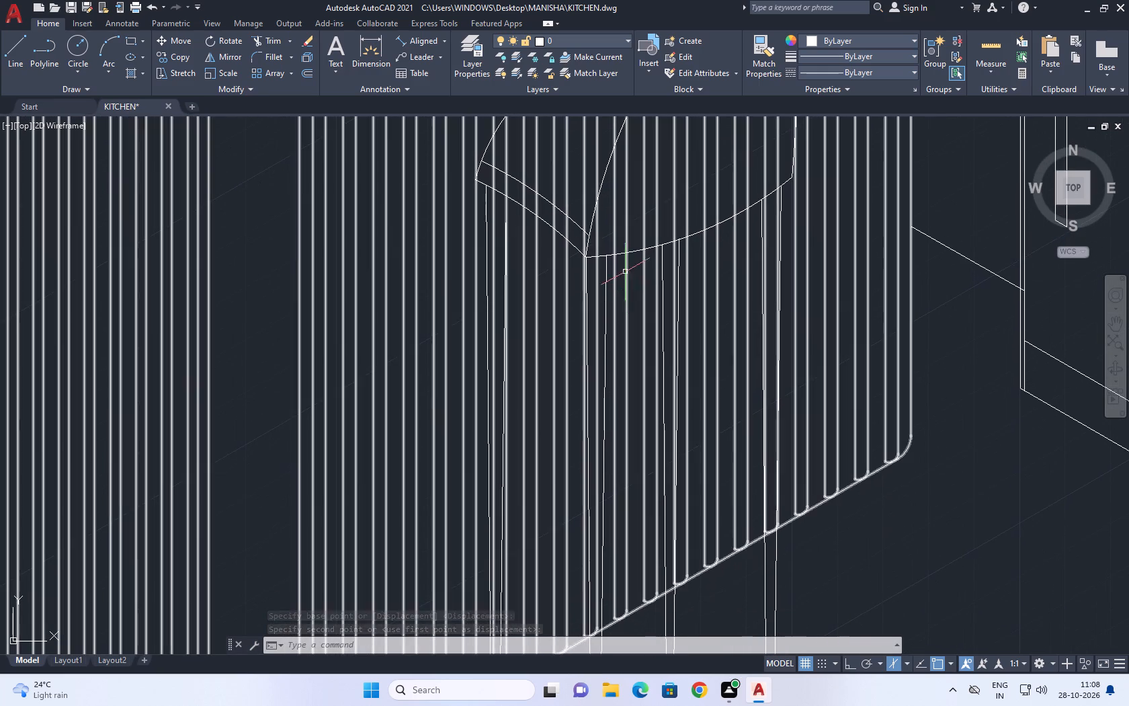
{"action": "left_click", "coordinate": [635, 250]}
{"action": "scroll", "coordinate": [640, 275], "scroll_direction": "down", "scroll_amount": 2}
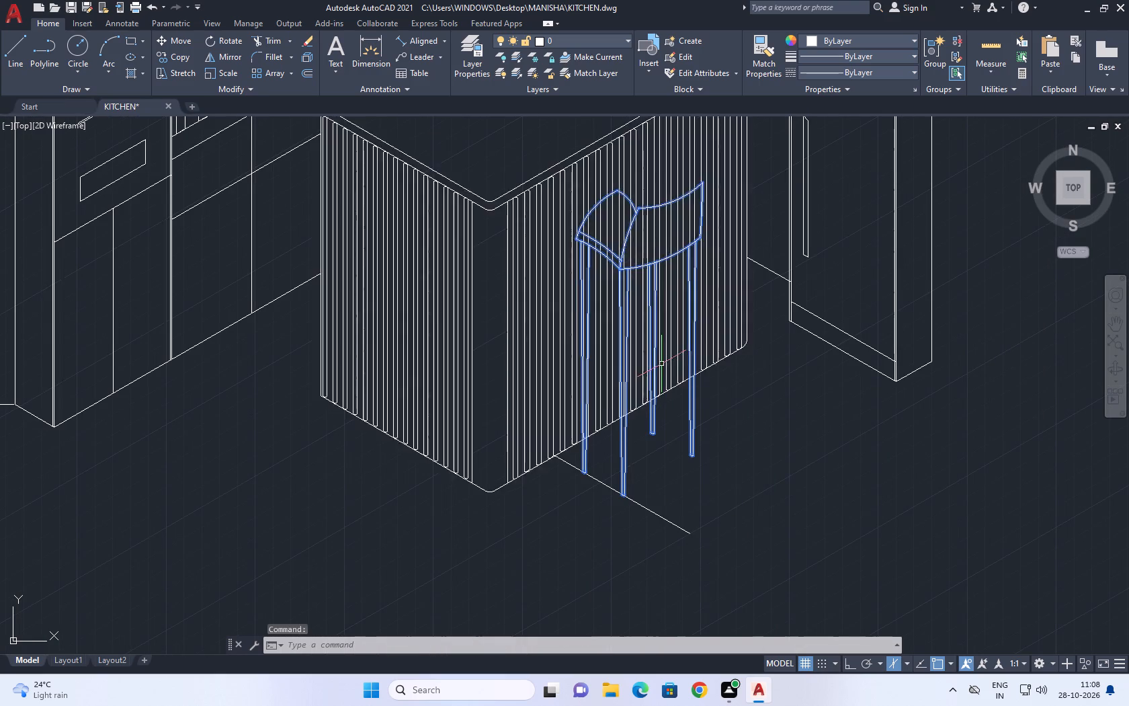
{"action": "middle_click_drag", "start_coordinate": [639, 299], "coordinate": [613, 359]}
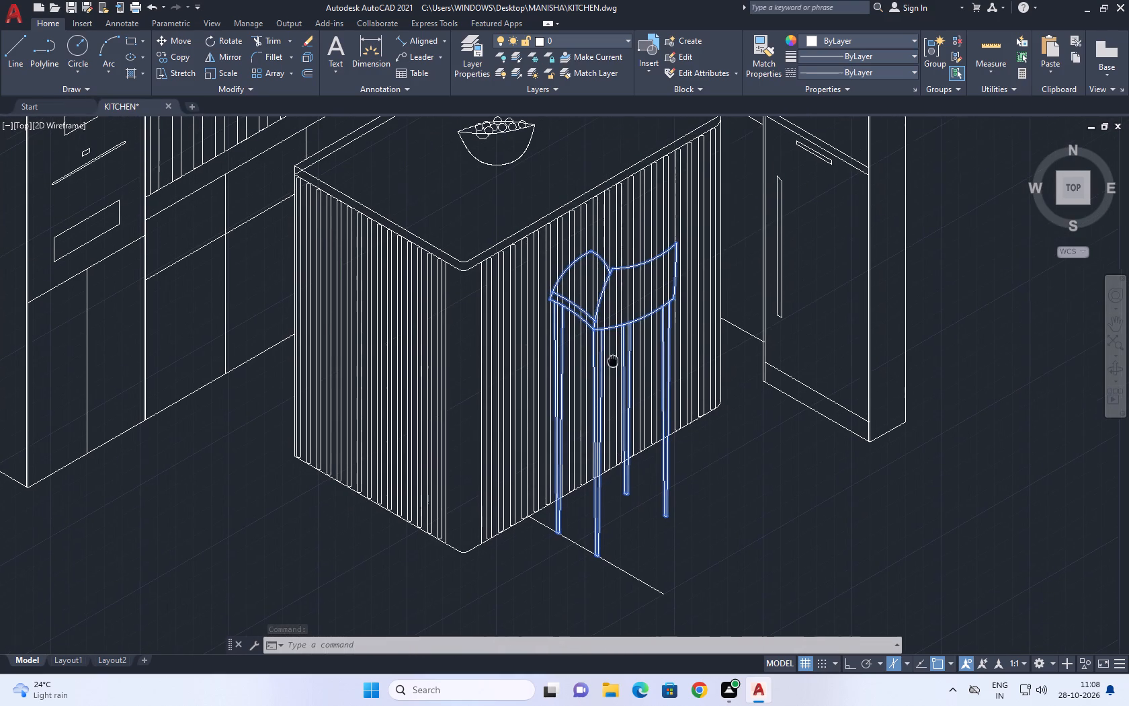
{"action": "left_click", "coordinate": [179, 56]}
{"action": "left_click", "coordinate": [751, 581]}
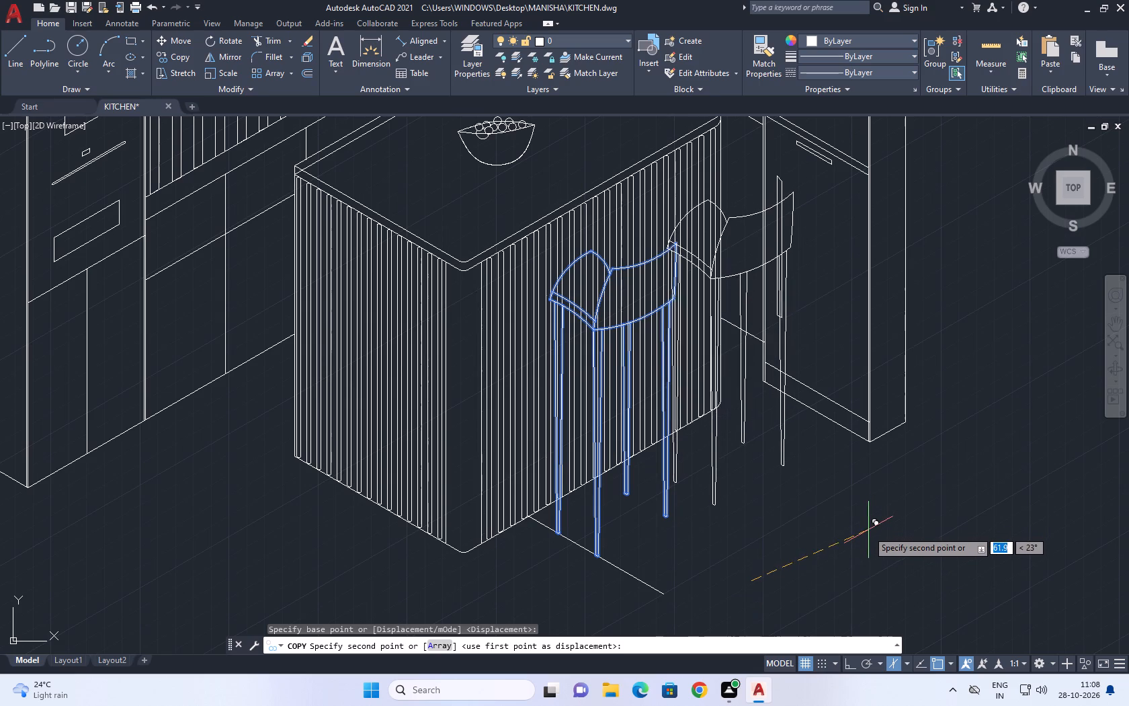
{"action": "middle_click_drag", "start_coordinate": [847, 532], "coordinate": [837, 542]}
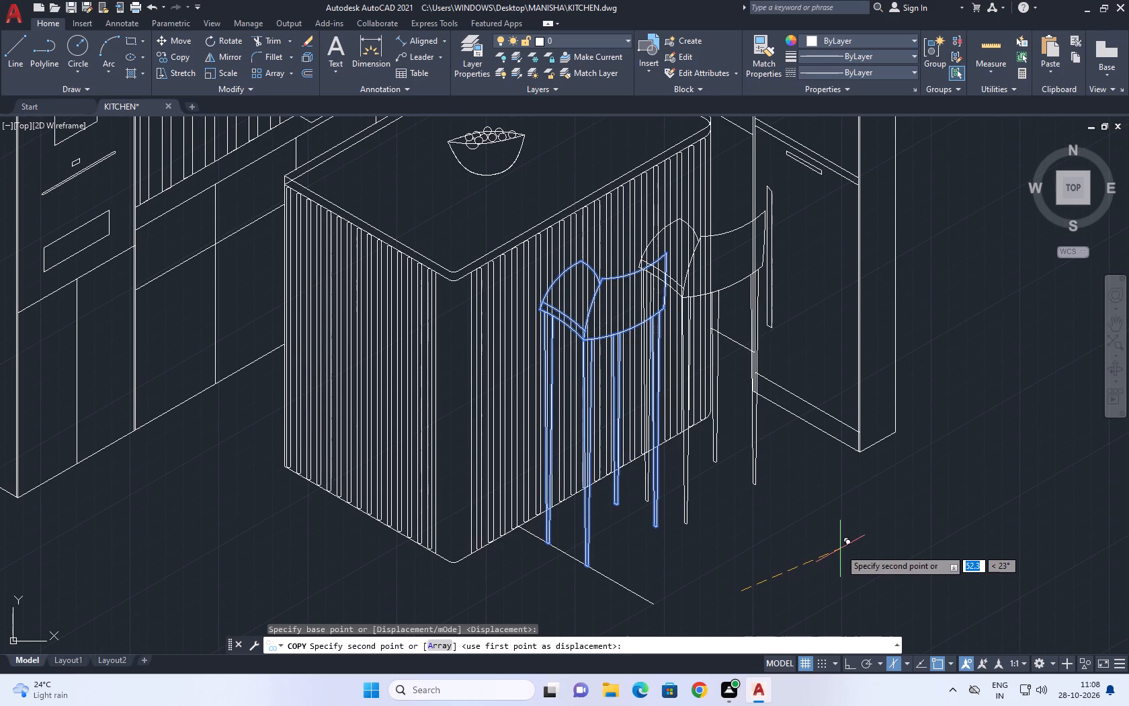
{"action": "left_click", "coordinate": [840, 549]}
{"action": "right_click", "coordinate": [767, 481]}
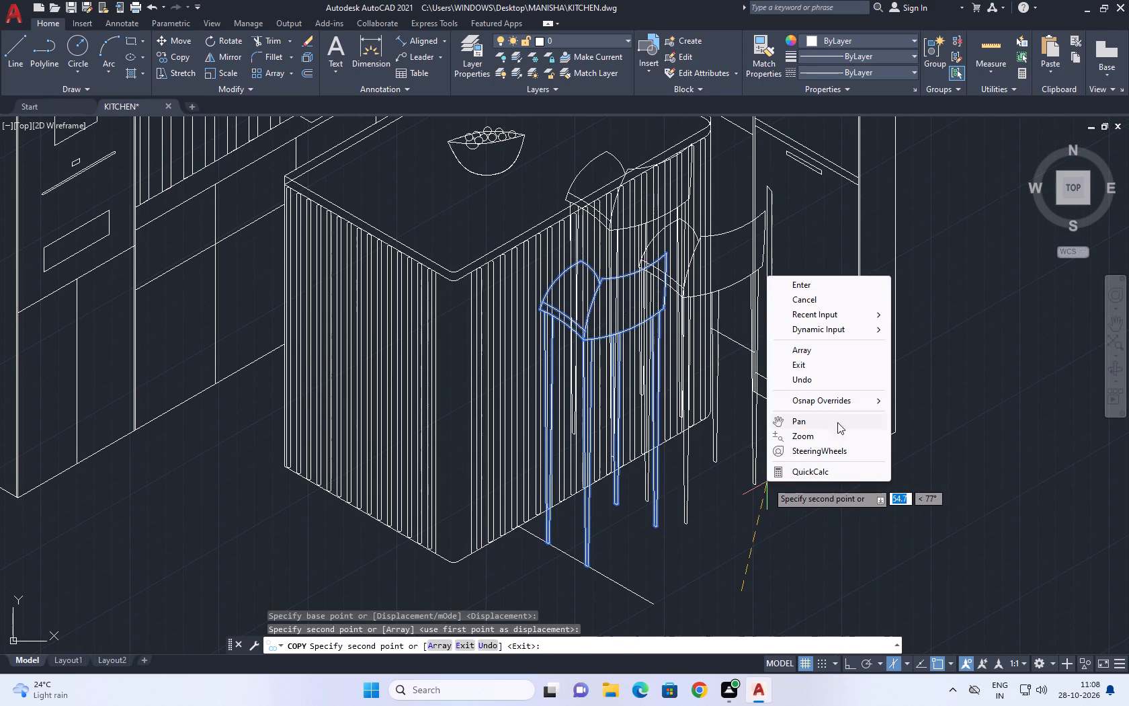
{"action": "left_click", "coordinate": [827, 385]}
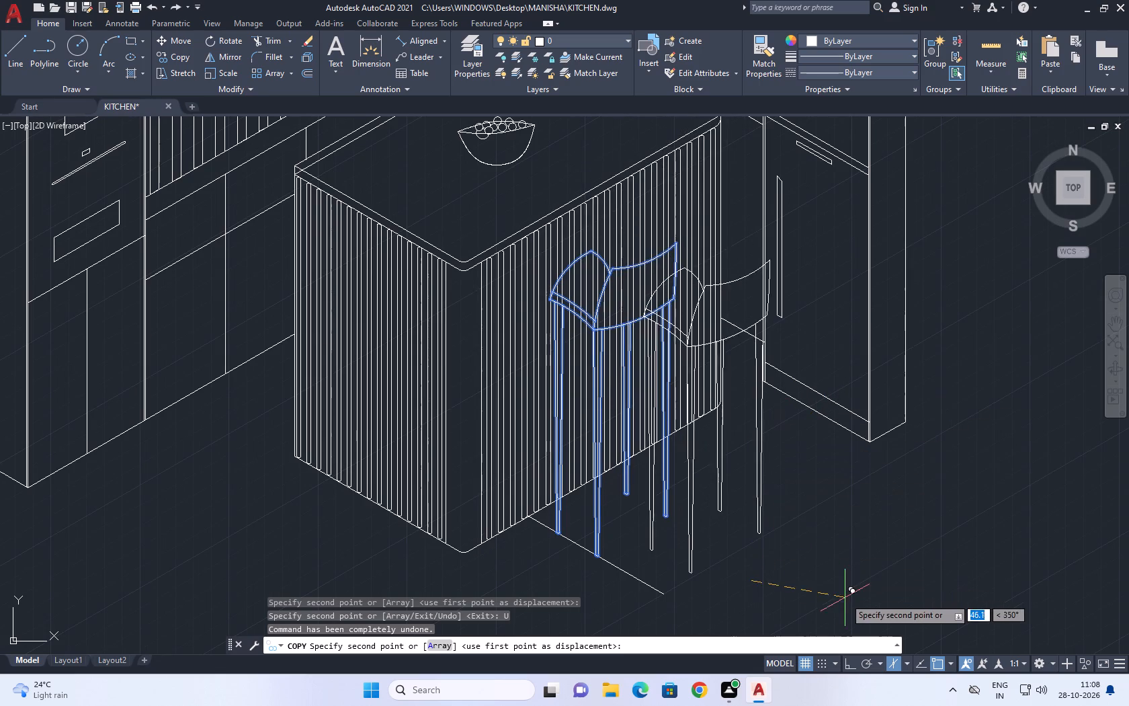
{"action": "left_click", "coordinate": [839, 570]}
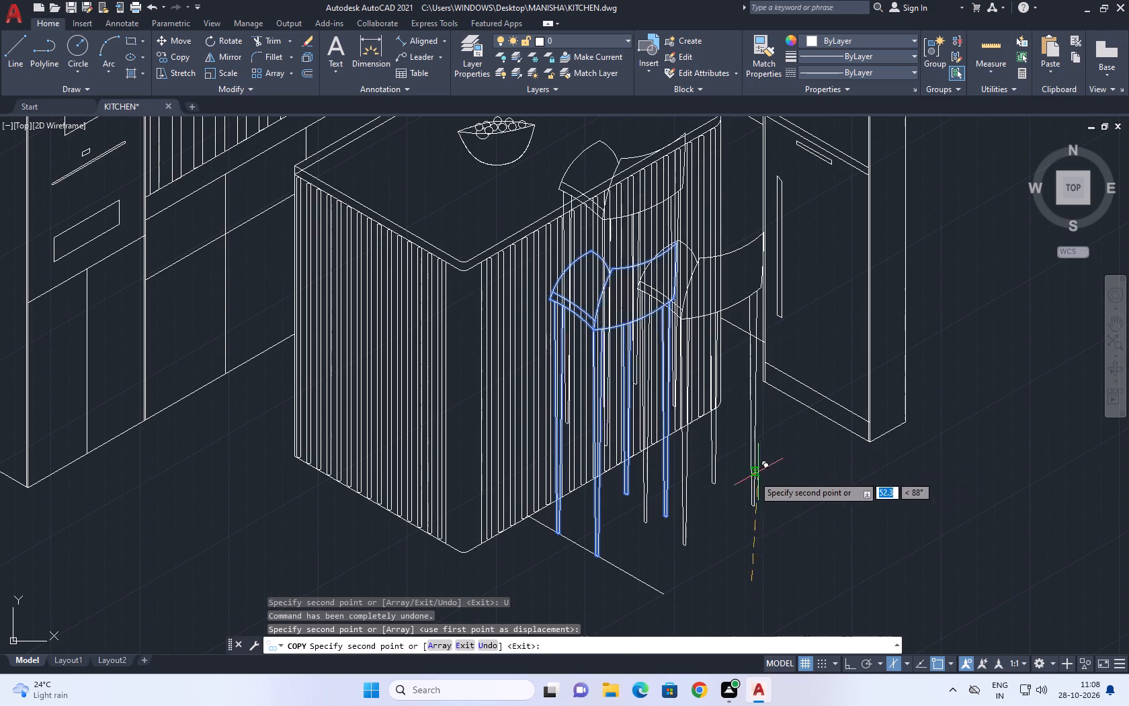
{"action": "scroll", "coordinate": [753, 516], "scroll_direction": "down", "scroll_amount": 2}
{"action": "key", "text": "Escape"}
Explode the kitchen island block that holds the countertop, fluted faces and fruit bowl.
{"action": "scroll", "coordinate": [698, 458], "scroll_direction": "up", "scroll_amount": 3}
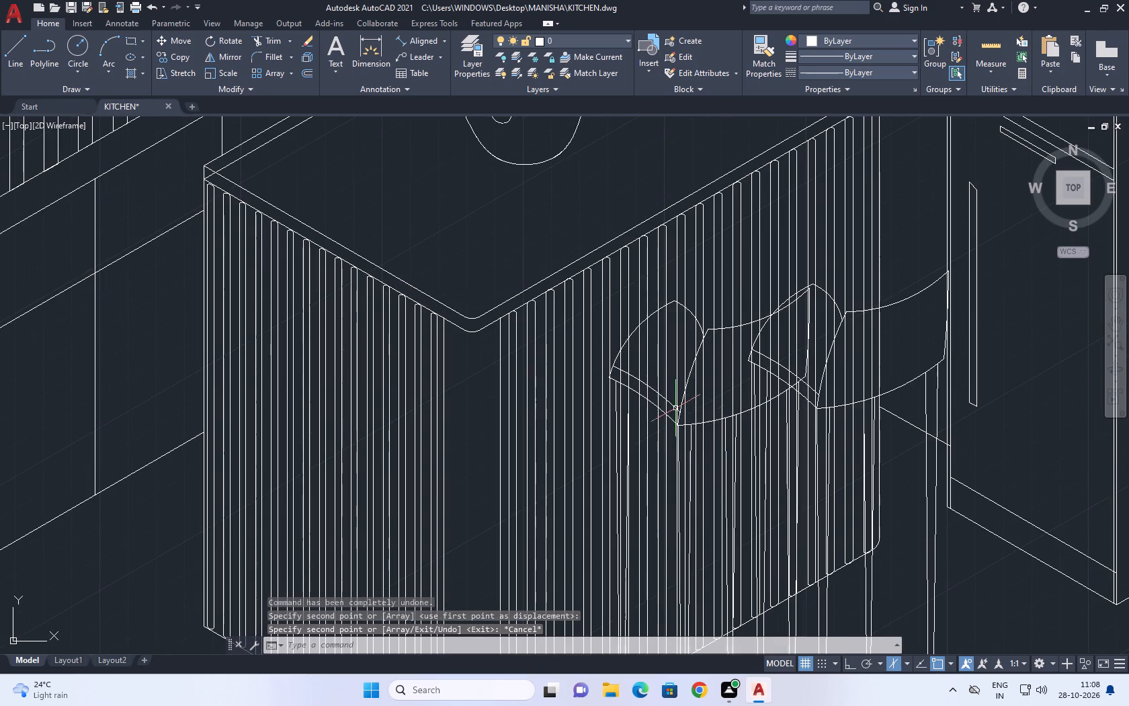
{"action": "left_click", "coordinate": [659, 342]}
{"action": "scroll", "coordinate": [638, 394], "scroll_direction": "down", "scroll_amount": 2}
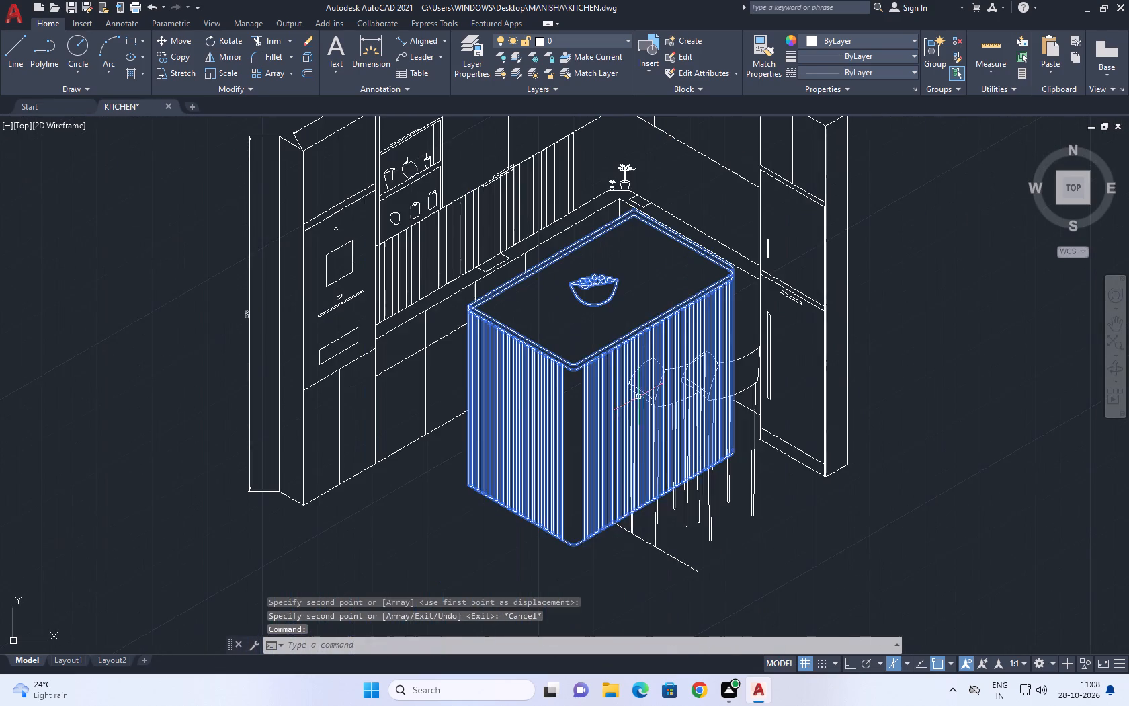
{"action": "scroll", "coordinate": [647, 385], "scroll_direction": "up", "scroll_amount": 2}
{"action": "scroll", "coordinate": [636, 393], "scroll_direction": "down", "scroll_amount": 1}
{"action": "key", "text": "Escape"}
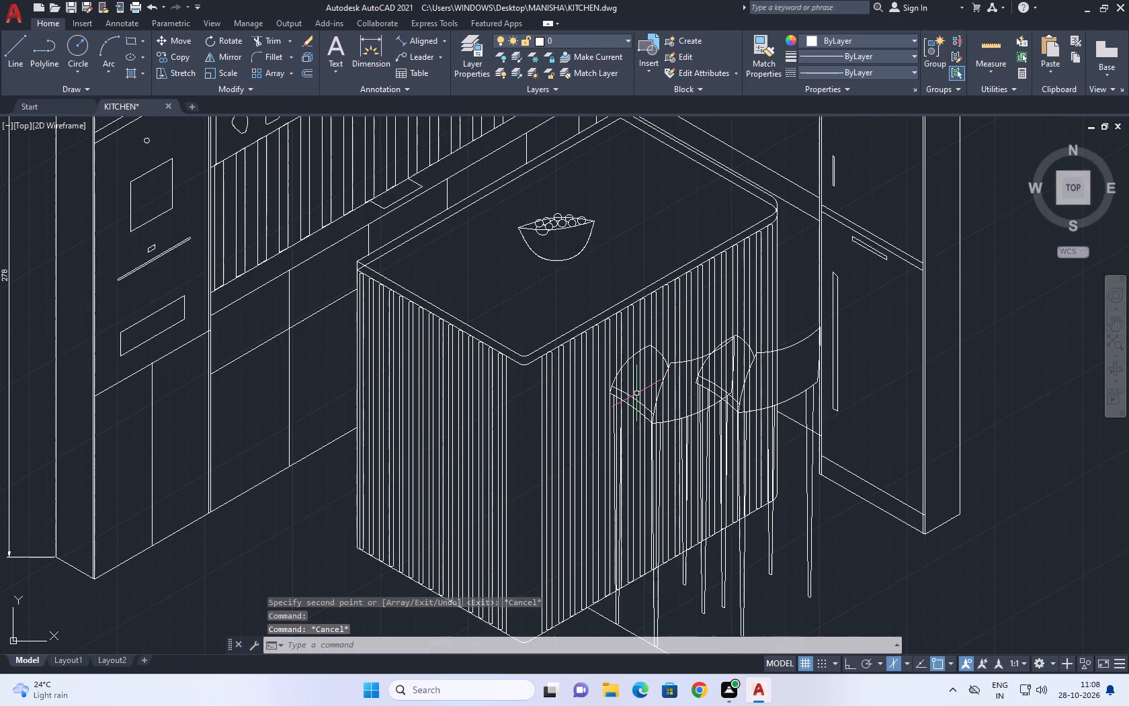
{"action": "left_click", "coordinate": [659, 334]}
{"action": "left_click", "coordinate": [599, 321]}
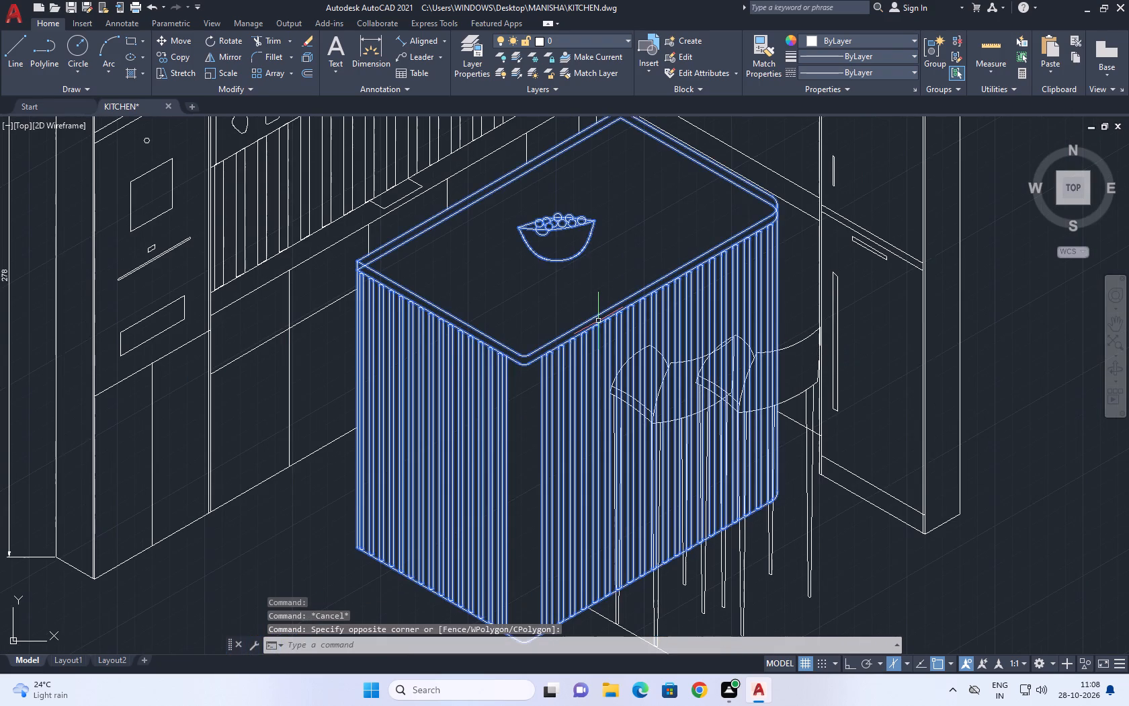
{"action": "type", "text": "X"}
{"action": "key", "text": "space"}
Trim the island's flute lines that show through the front stool's left side panel and the narrow band along its lower edge.
{"action": "scroll", "coordinate": [643, 407], "scroll_direction": "up", "scroll_amount": 2}
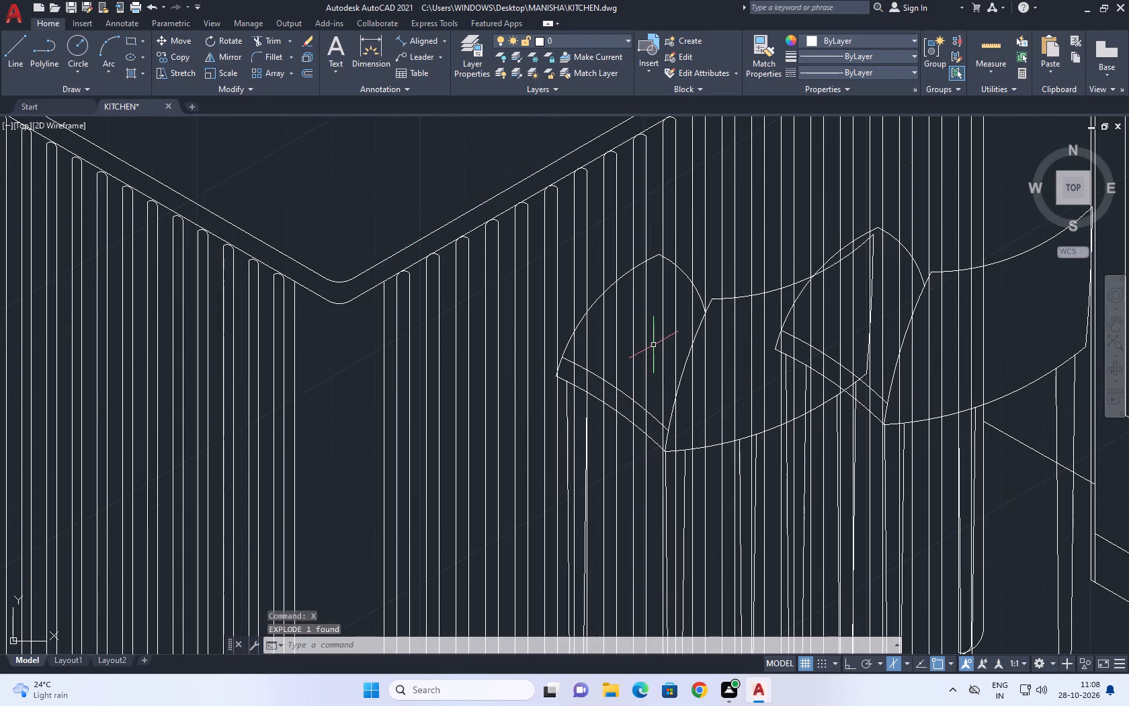
{"action": "type", "text": "TR"}
{"action": "key", "text": "space"}
{"action": "left_click", "coordinate": [694, 313]}
{"action": "left_click", "coordinate": [679, 315]}
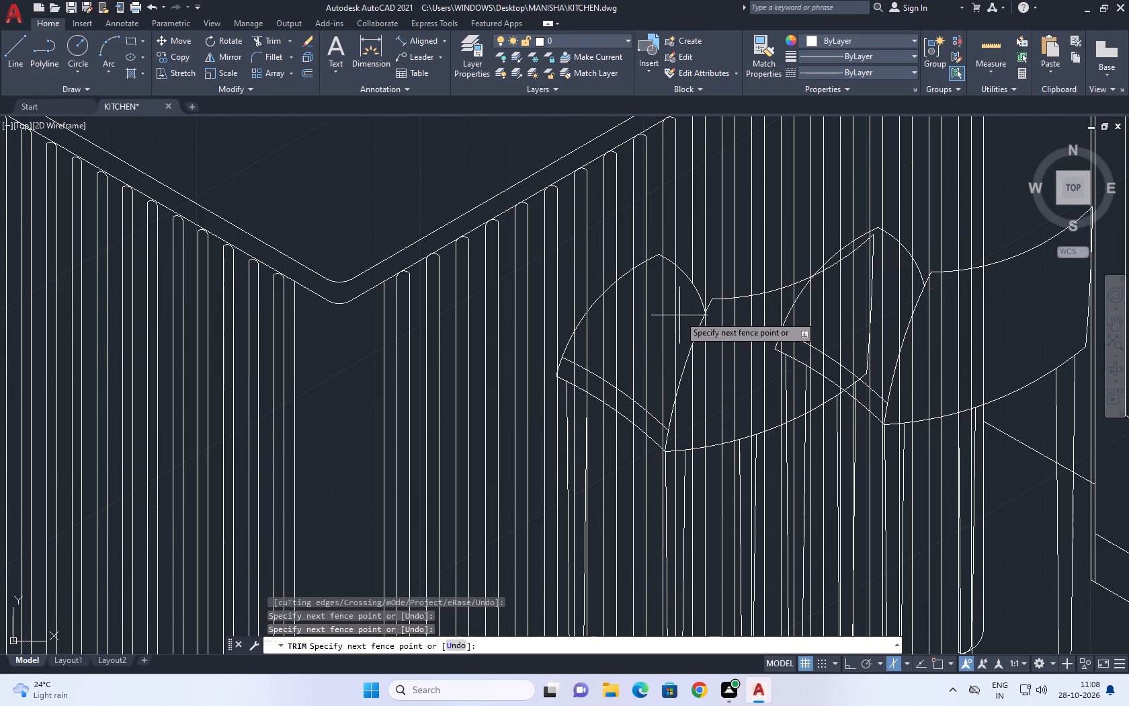
{"action": "left_click", "coordinate": [572, 352]}
{"action": "scroll", "coordinate": [632, 432], "scroll_direction": "up", "scroll_amount": 3}
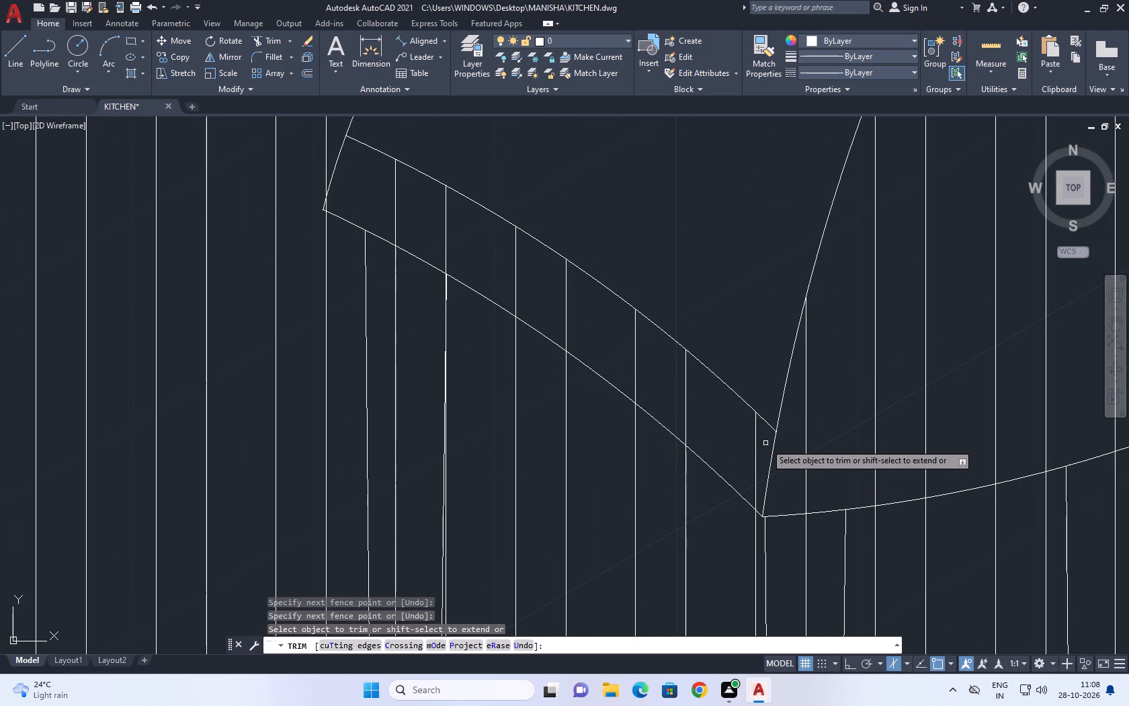
{"action": "left_click_drag", "start_coordinate": [765, 443], "coordinate": [759, 438]}
{"action": "left_click", "coordinate": [372, 182]}
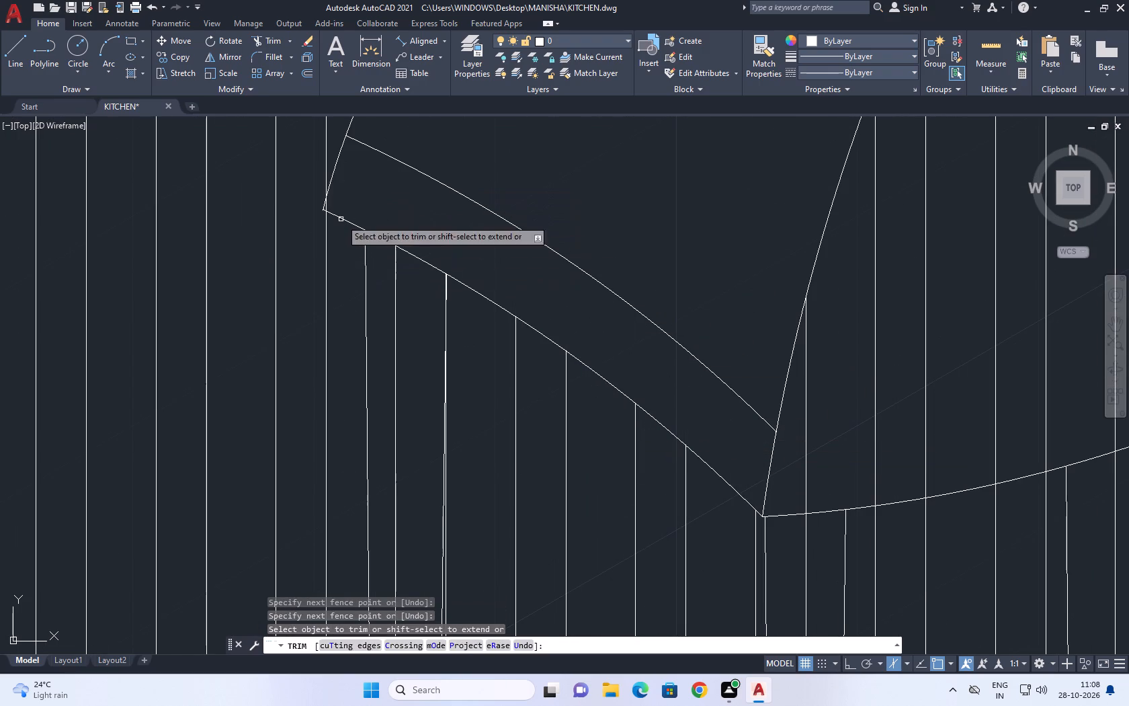
Trim the island's flute lines that cross the front stool's wide curved seat panel.
{"action": "scroll", "coordinate": [534, 402], "scroll_direction": "down", "scroll_amount": 3}
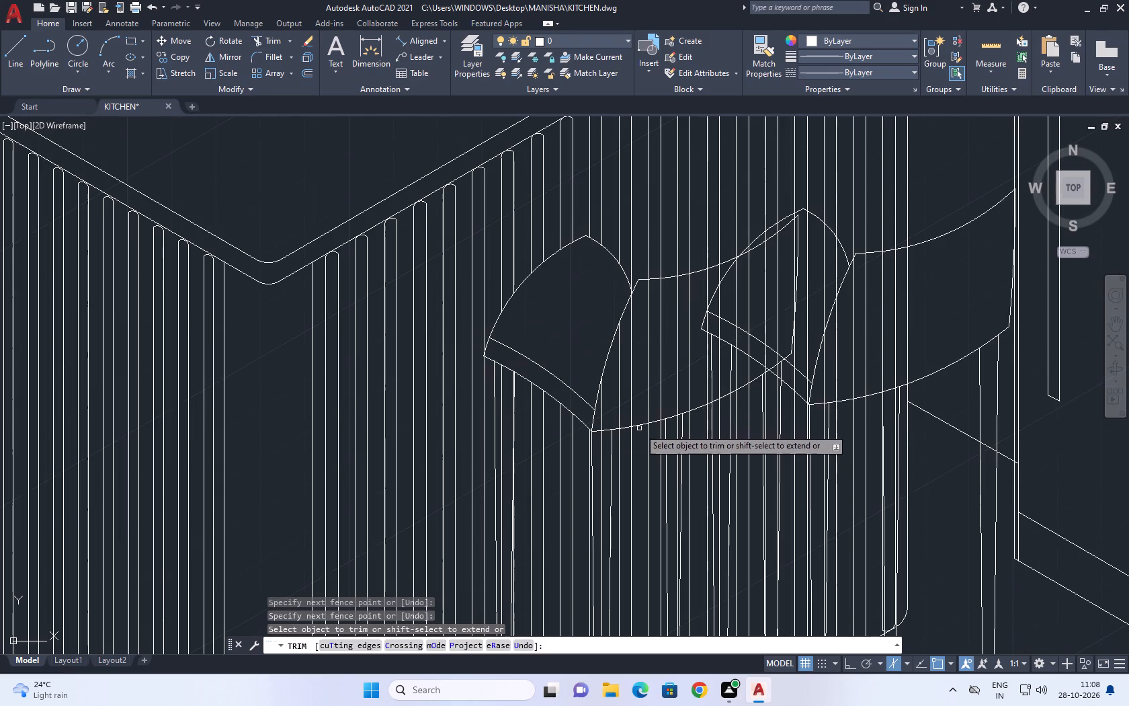
{"action": "scroll", "coordinate": [728, 373], "scroll_direction": "up", "scroll_amount": 3}
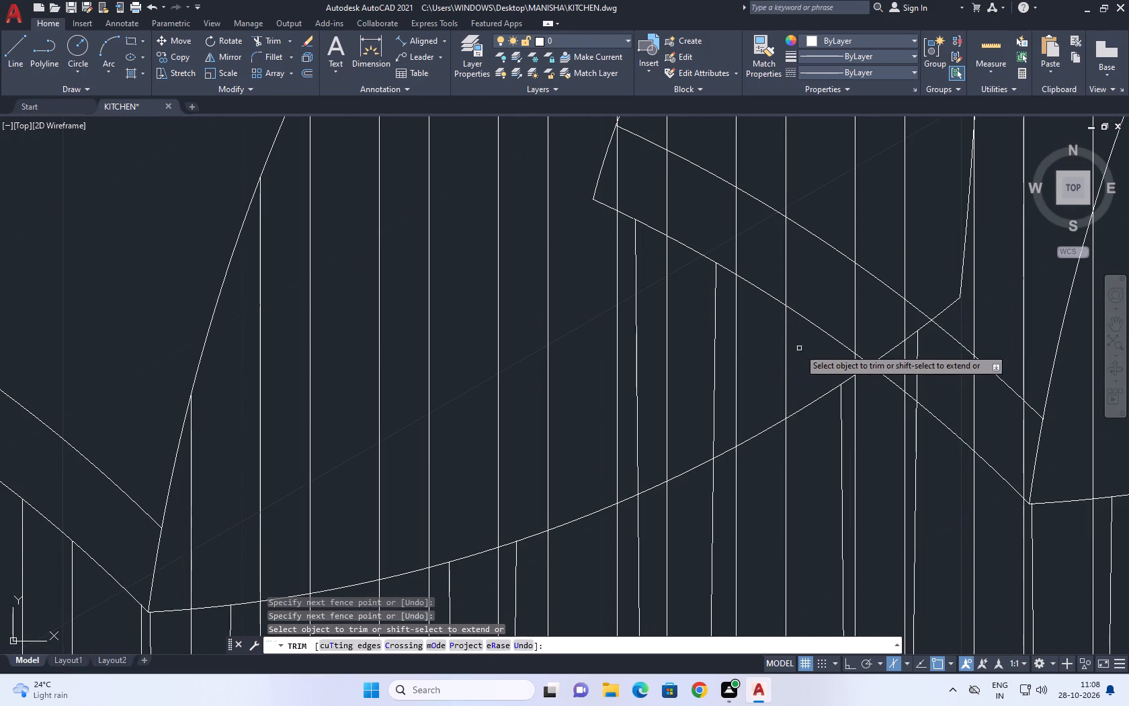
{"action": "left_click", "coordinate": [804, 344]}
{"action": "scroll", "coordinate": [321, 453], "scroll_direction": "down", "scroll_amount": 1}
{"action": "left_click", "coordinate": [232, 510]}
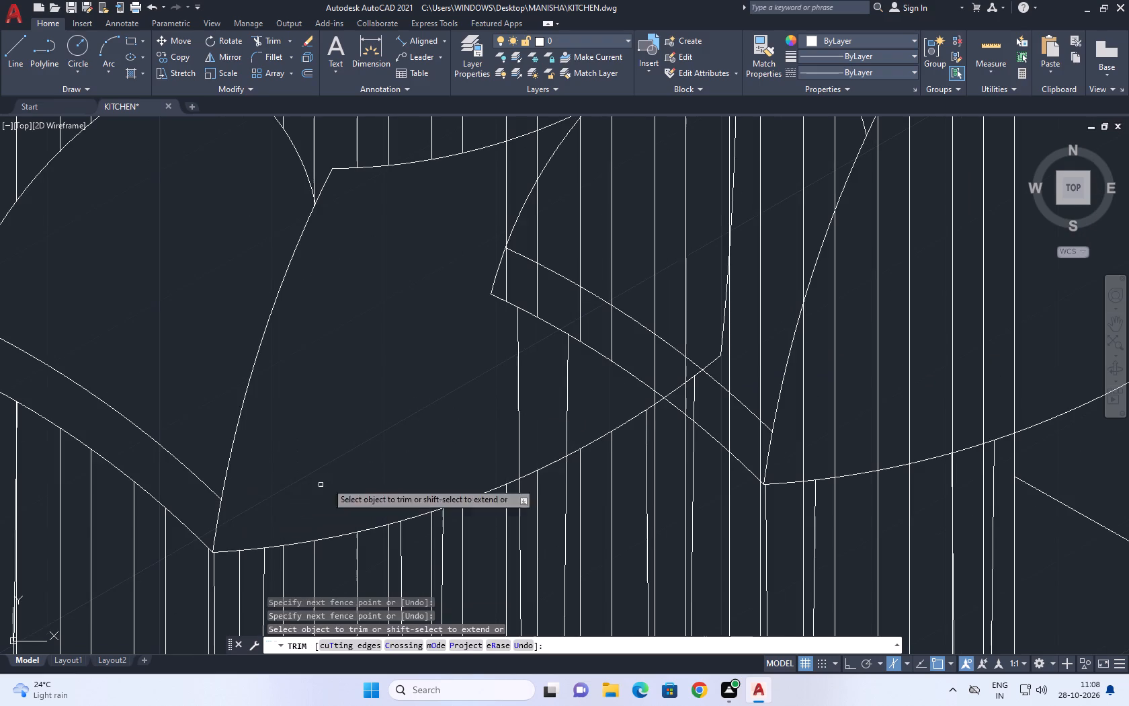
Trim the flute lines inside the second stool's left side panel and its narrow lower band, where it overlaps the front stool.
{"action": "middle_click_drag", "start_coordinate": [646, 307], "coordinate": [581, 483]}
{"action": "left_click", "coordinate": [437, 368]}
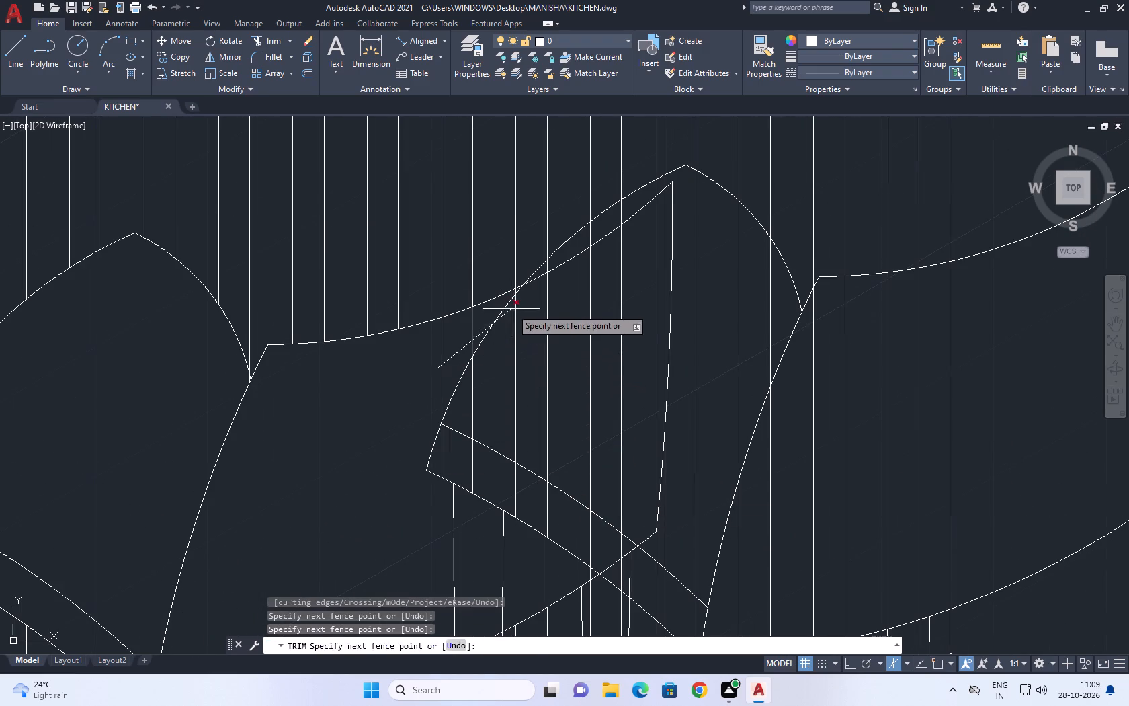
{"action": "left_click", "coordinate": [513, 309]}
{"action": "left_click", "coordinate": [564, 315]}
{"action": "left_click", "coordinate": [431, 459]}
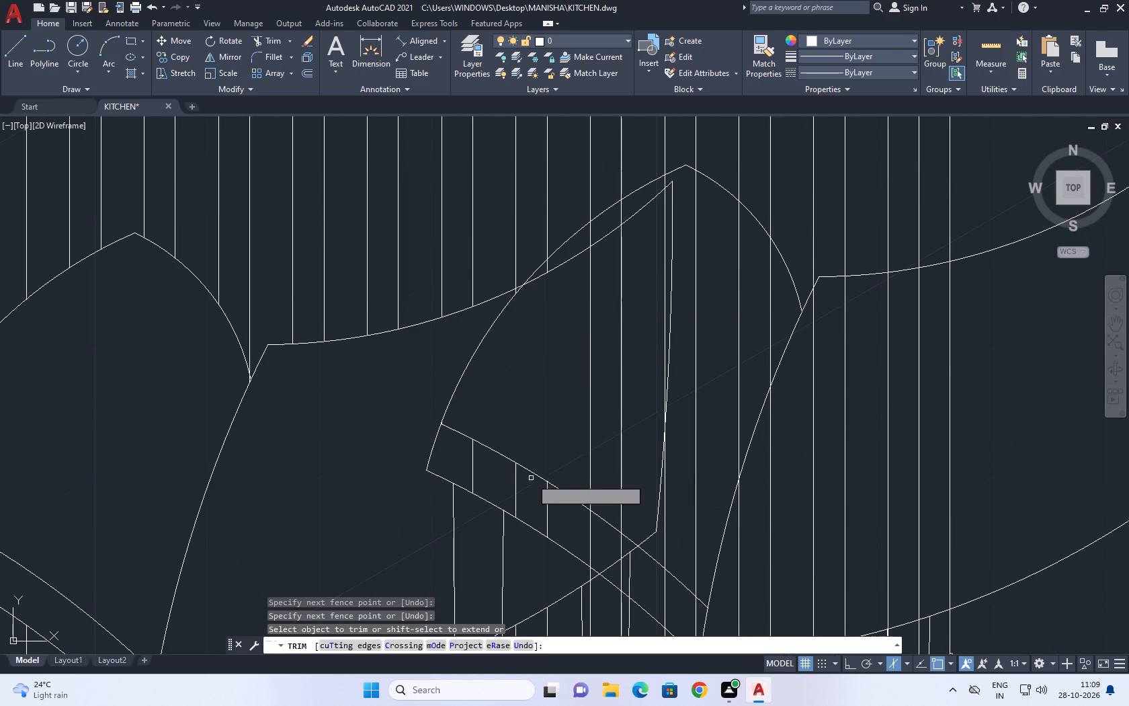
{"action": "left_click", "coordinate": [532, 478]}
{"action": "left_click", "coordinate": [435, 438]}
{"action": "left_click", "coordinate": [638, 473]}
{"action": "left_click", "coordinate": [536, 378]}
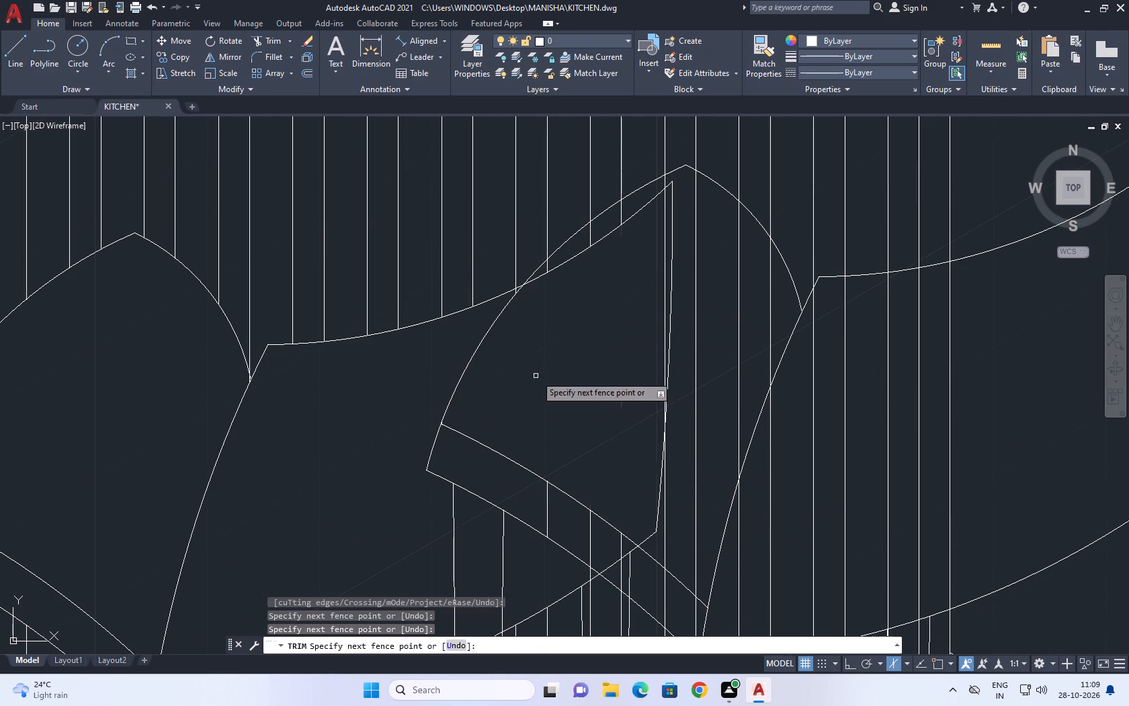
{"action": "left_click", "coordinate": [636, 544]}
{"action": "left_click_drag", "start_coordinate": [531, 485], "coordinate": [534, 493]}
{"action": "left_click", "coordinate": [658, 577]}
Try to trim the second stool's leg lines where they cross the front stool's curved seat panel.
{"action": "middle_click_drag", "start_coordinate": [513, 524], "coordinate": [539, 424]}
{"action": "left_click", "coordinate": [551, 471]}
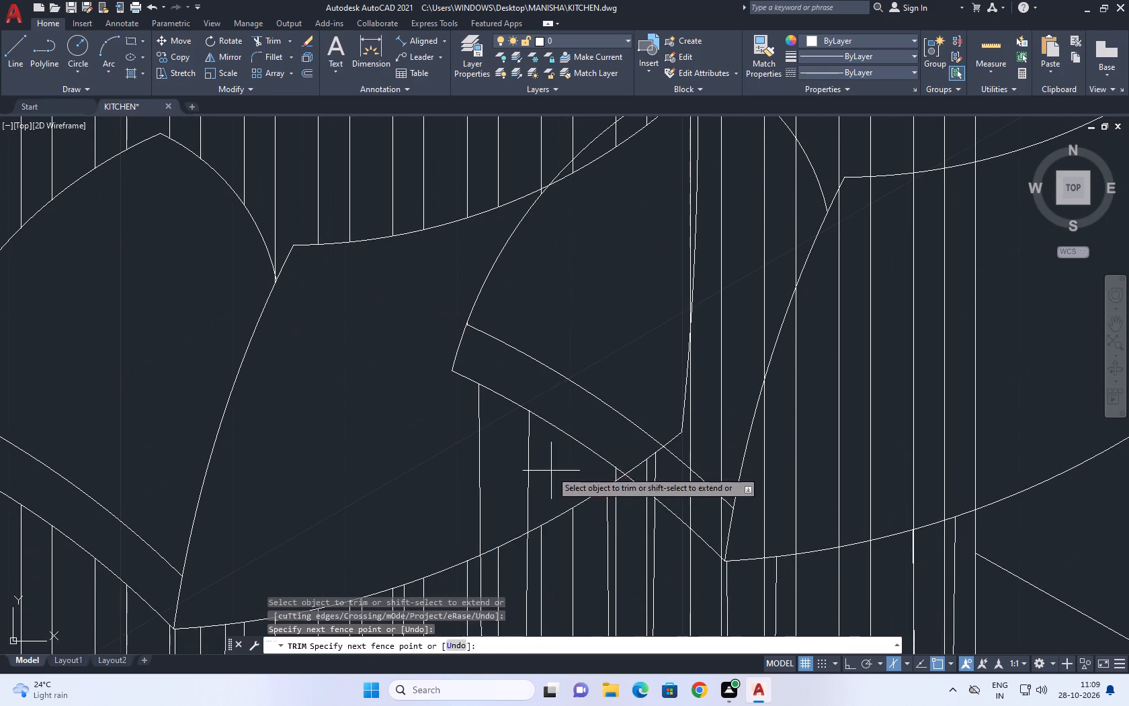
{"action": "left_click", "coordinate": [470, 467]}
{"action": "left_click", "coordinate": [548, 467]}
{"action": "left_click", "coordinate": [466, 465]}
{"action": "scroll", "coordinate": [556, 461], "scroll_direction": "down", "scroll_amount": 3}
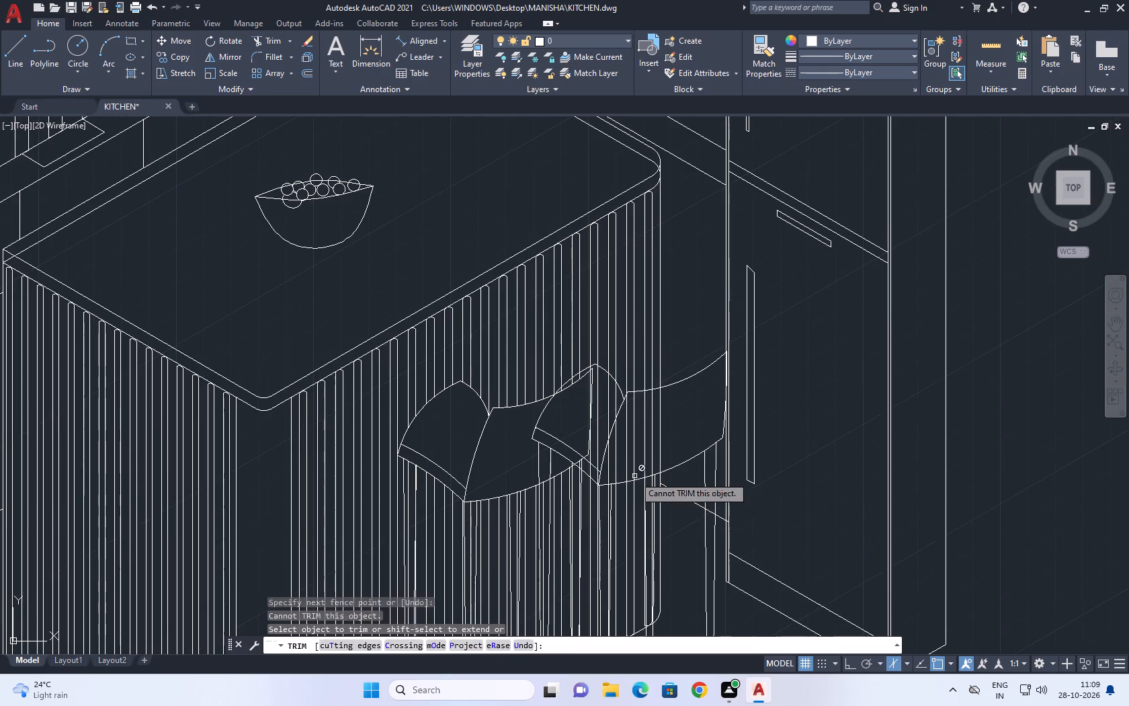
Trim the remaining flute lines that show through the second stool's wide curved panel and its side panel near the dividing edge.
{"action": "middle_click_drag", "start_coordinate": [605, 453], "coordinate": [571, 388]}
{"action": "left_click", "coordinate": [644, 366]}
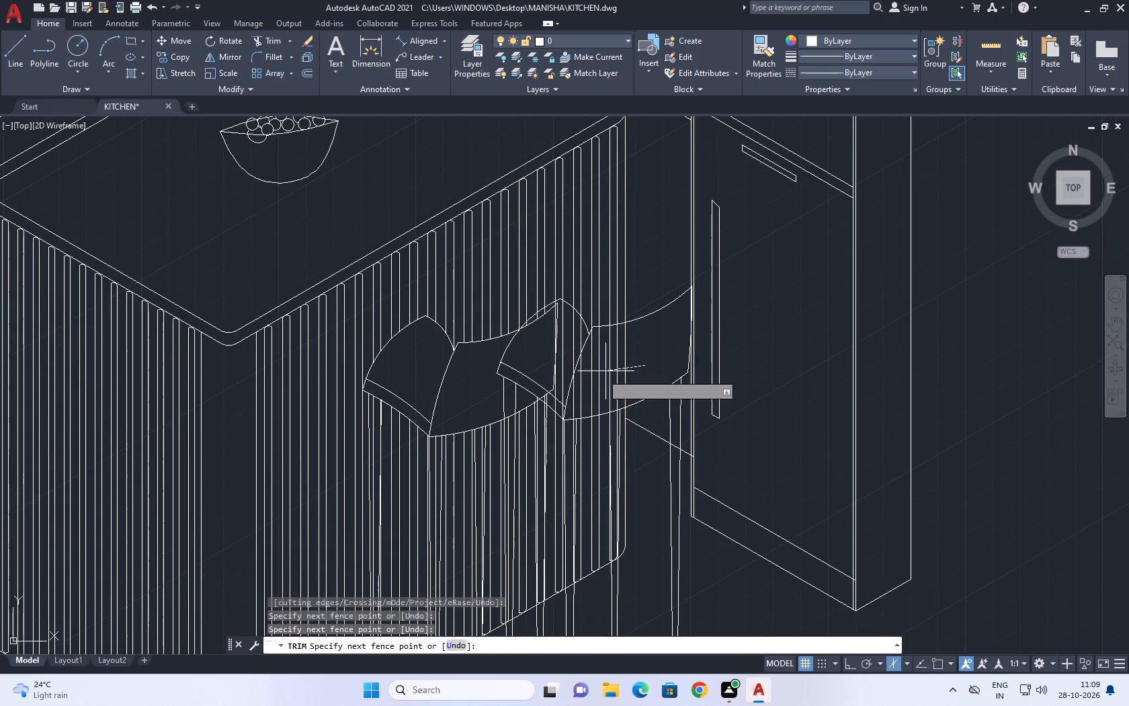
{"action": "left_click", "coordinate": [563, 400]}
{"action": "left_click", "coordinate": [540, 340]}
{"action": "left_click", "coordinate": [608, 343]}
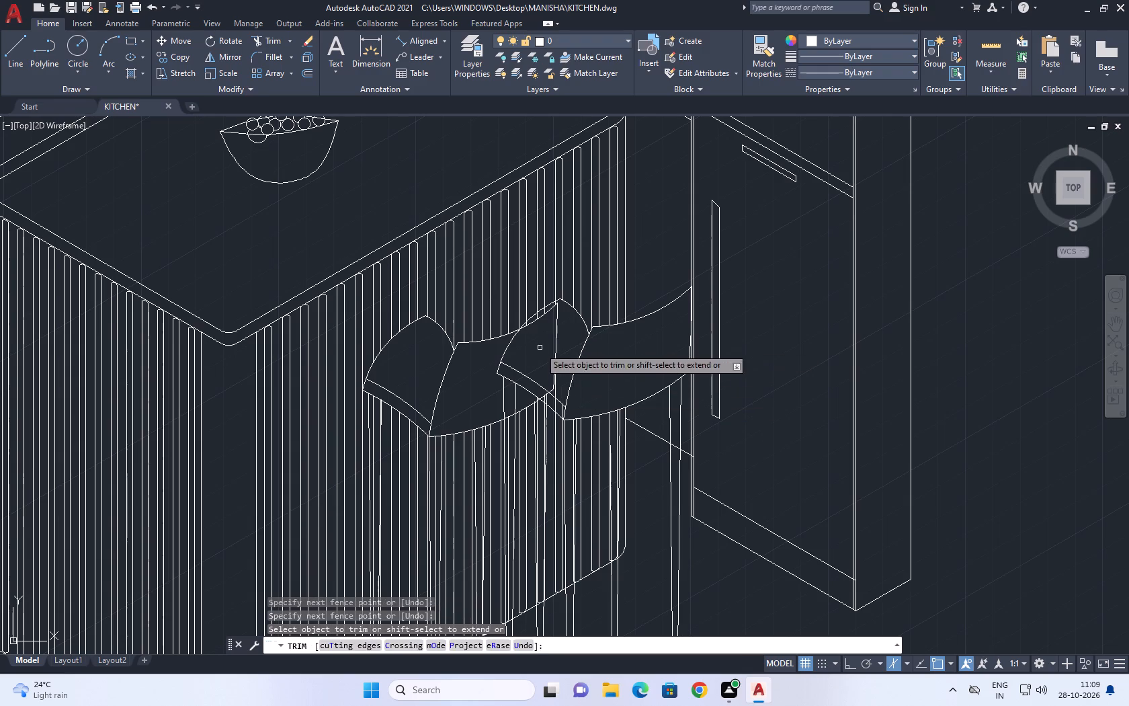
{"action": "scroll", "coordinate": [544, 399], "scroll_direction": "up", "scroll_amount": 2}
{"action": "left_click", "coordinate": [525, 373]}
{"action": "left_click", "coordinate": [608, 436]}
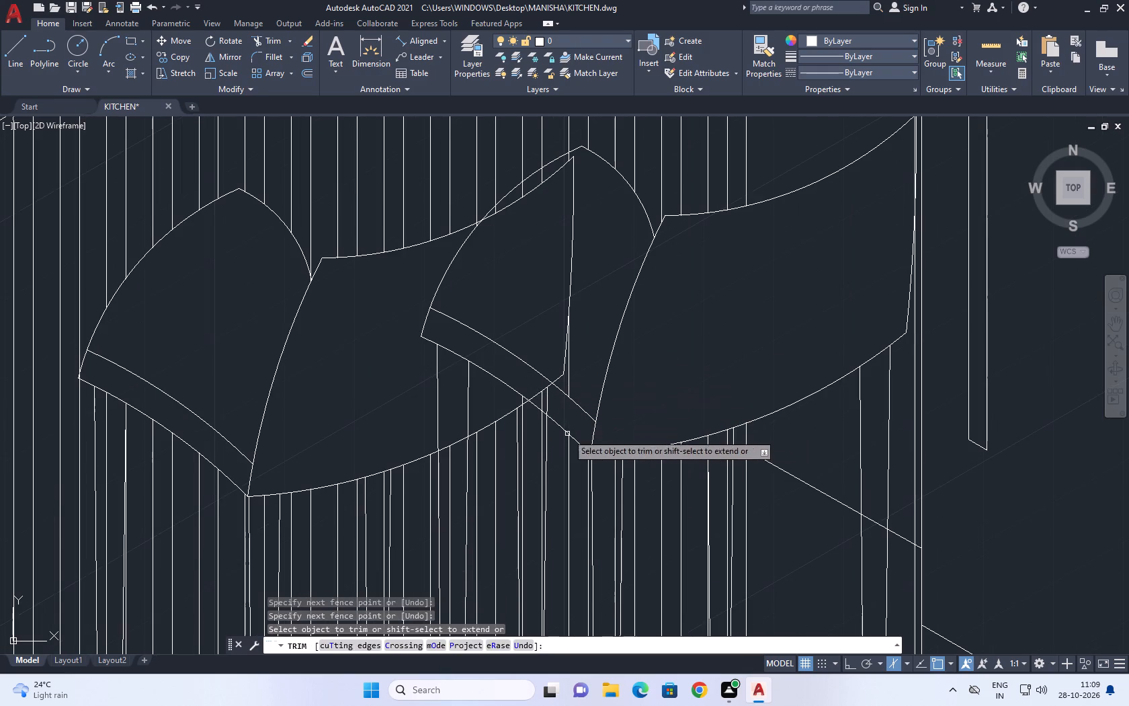
Trim the rounded flute end that shows inside the front stool's corner leg at the island's base line.
{"action": "scroll", "coordinate": [549, 436], "scroll_direction": "down", "scroll_amount": 3}
{"action": "scroll", "coordinate": [440, 454], "scroll_direction": "up", "scroll_amount": 4}
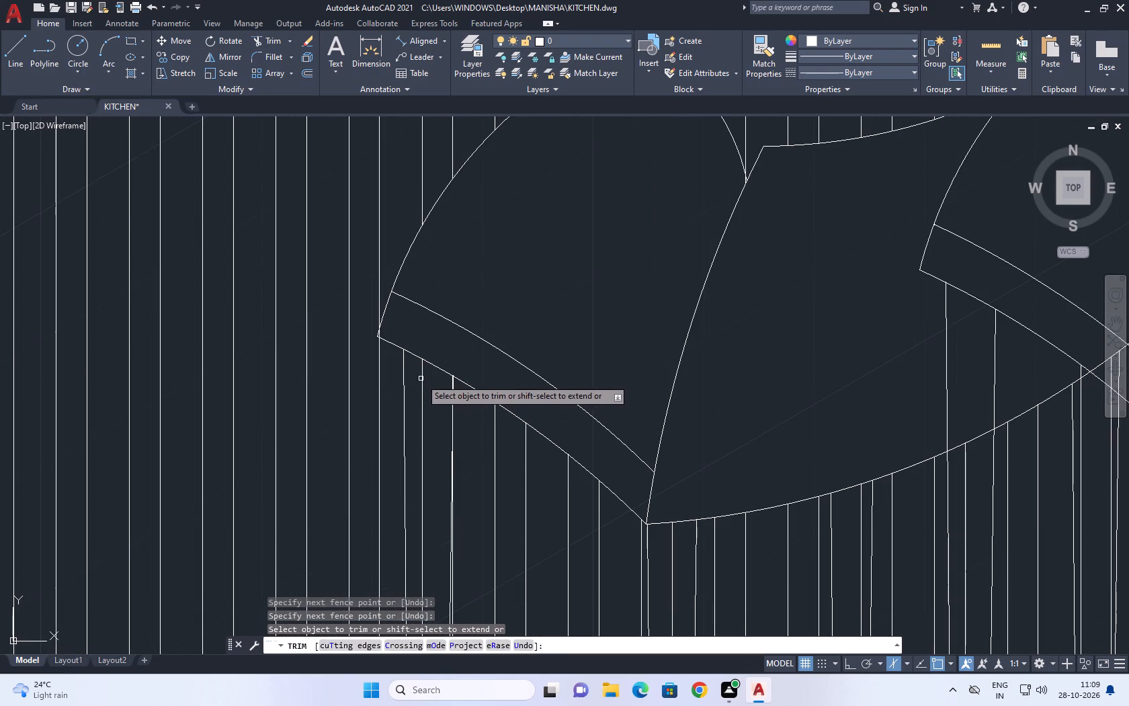
{"action": "scroll", "coordinate": [460, 443], "scroll_direction": "down", "scroll_amount": 6}
{"action": "middle_click_drag", "start_coordinate": [562, 445], "coordinate": [562, 429]}
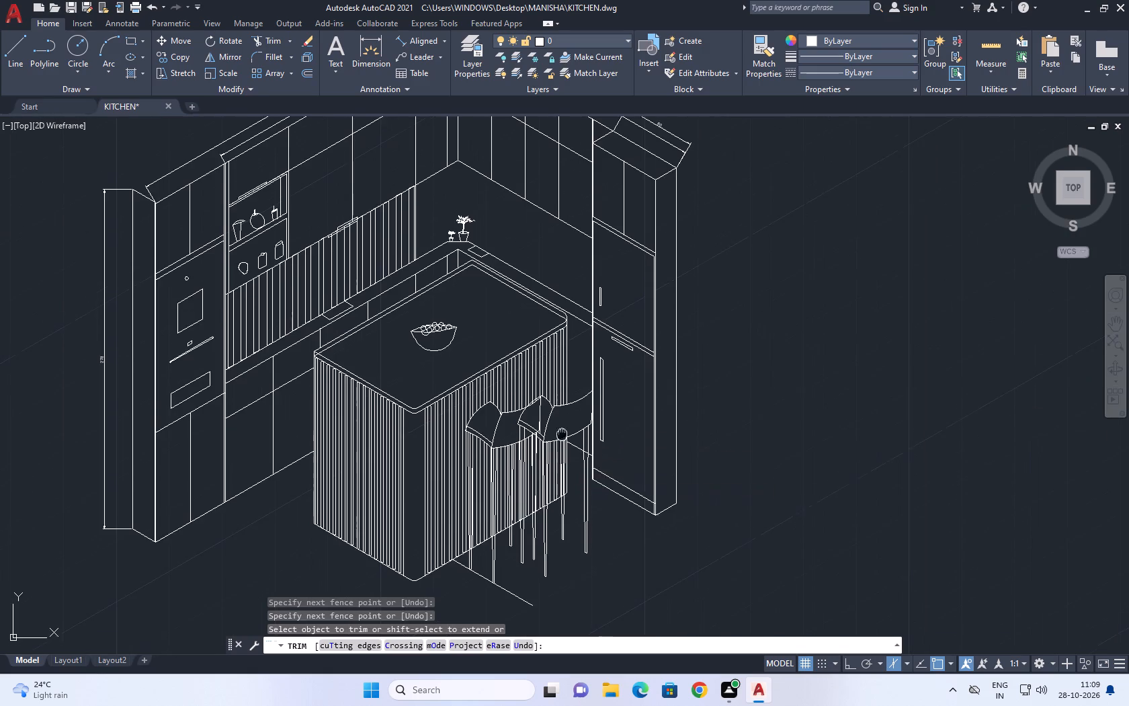
{"action": "middle_click_drag", "start_coordinate": [562, 429], "coordinate": [576, 342]}
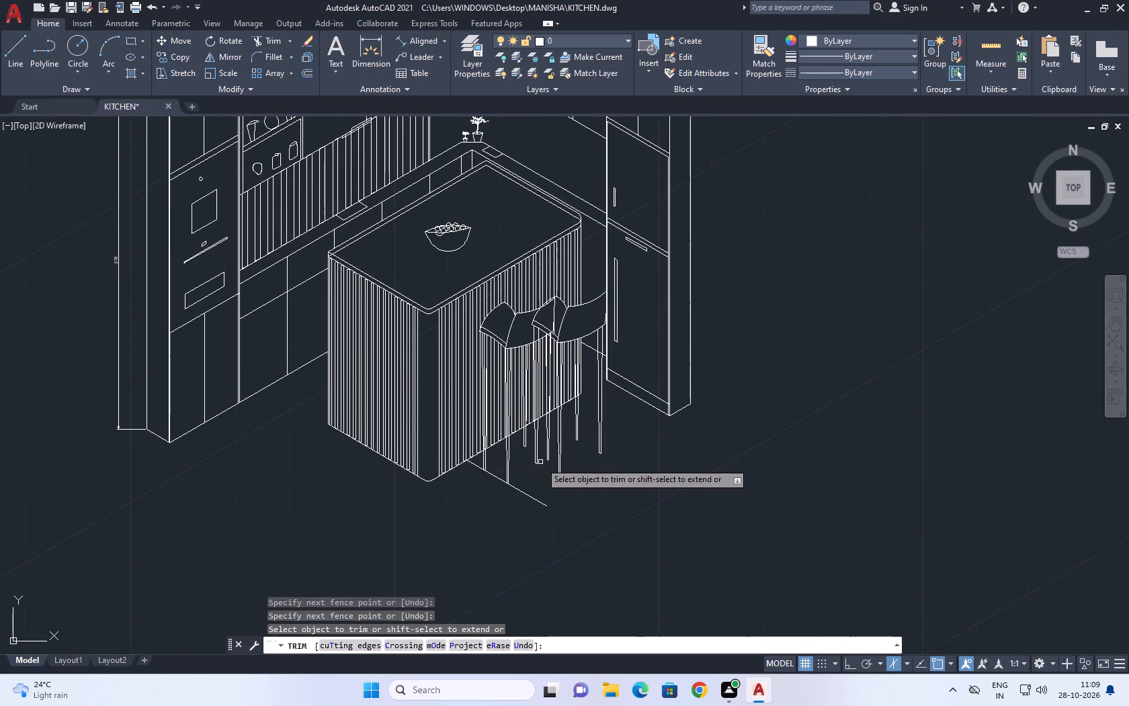
{"action": "scroll", "coordinate": [503, 441], "scroll_direction": "up", "scroll_amount": 4}
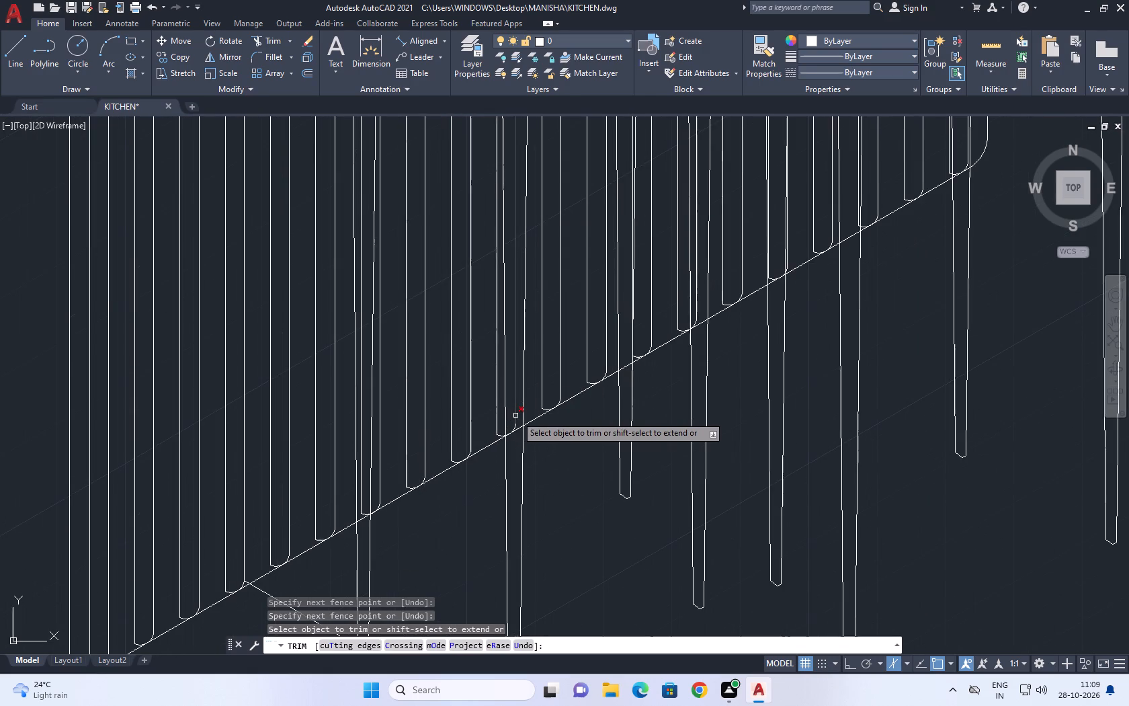
{"action": "left_click", "coordinate": [517, 416]}
{"action": "left_click", "coordinate": [515, 424]}
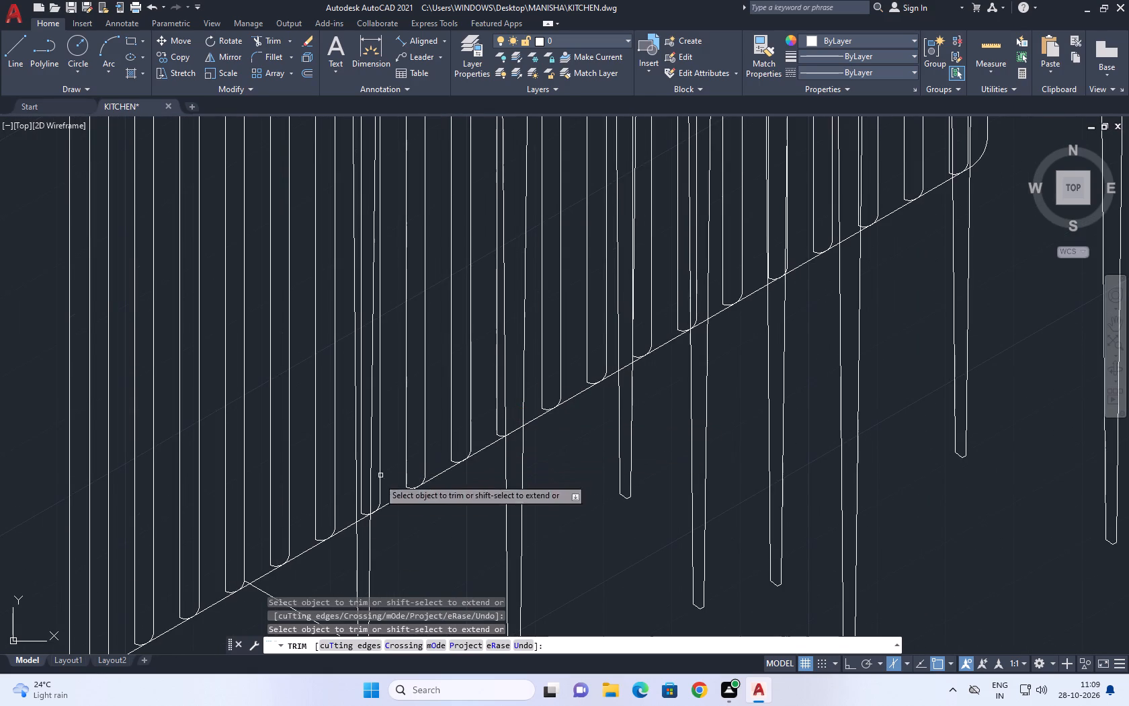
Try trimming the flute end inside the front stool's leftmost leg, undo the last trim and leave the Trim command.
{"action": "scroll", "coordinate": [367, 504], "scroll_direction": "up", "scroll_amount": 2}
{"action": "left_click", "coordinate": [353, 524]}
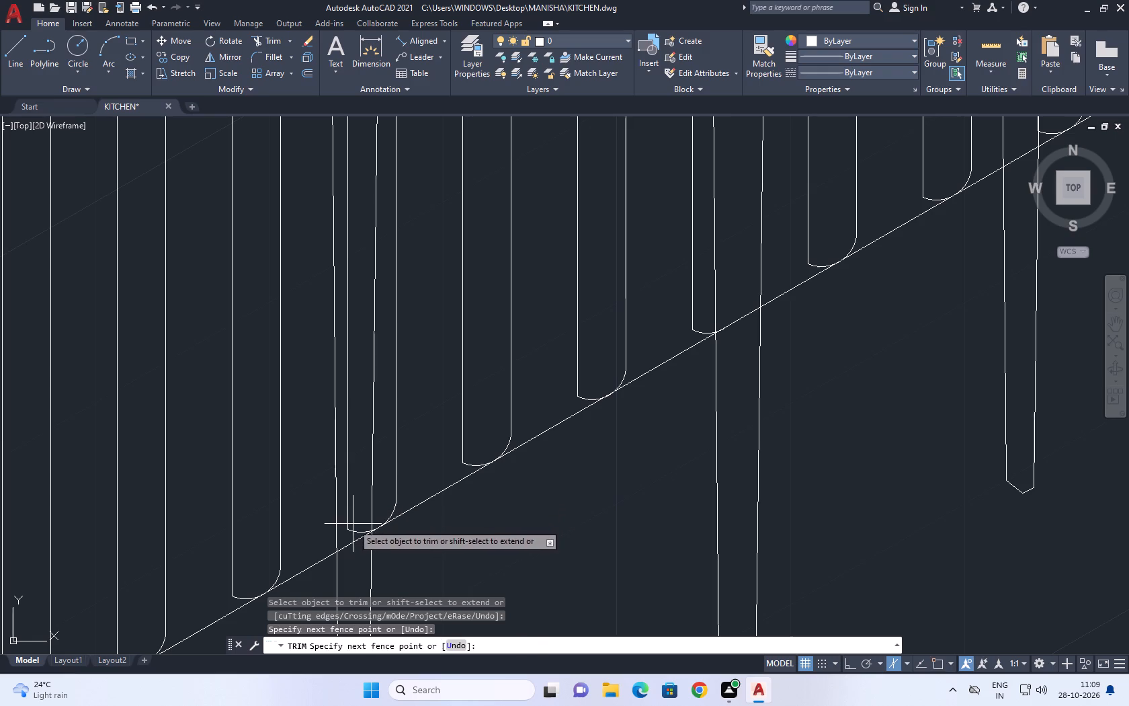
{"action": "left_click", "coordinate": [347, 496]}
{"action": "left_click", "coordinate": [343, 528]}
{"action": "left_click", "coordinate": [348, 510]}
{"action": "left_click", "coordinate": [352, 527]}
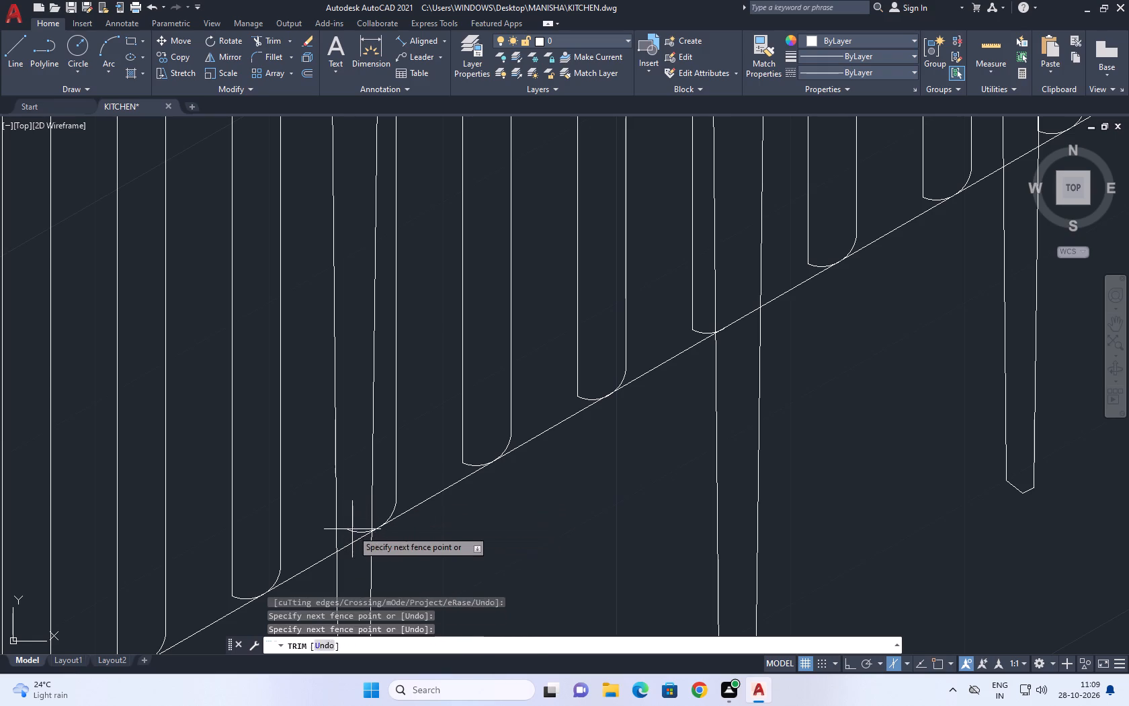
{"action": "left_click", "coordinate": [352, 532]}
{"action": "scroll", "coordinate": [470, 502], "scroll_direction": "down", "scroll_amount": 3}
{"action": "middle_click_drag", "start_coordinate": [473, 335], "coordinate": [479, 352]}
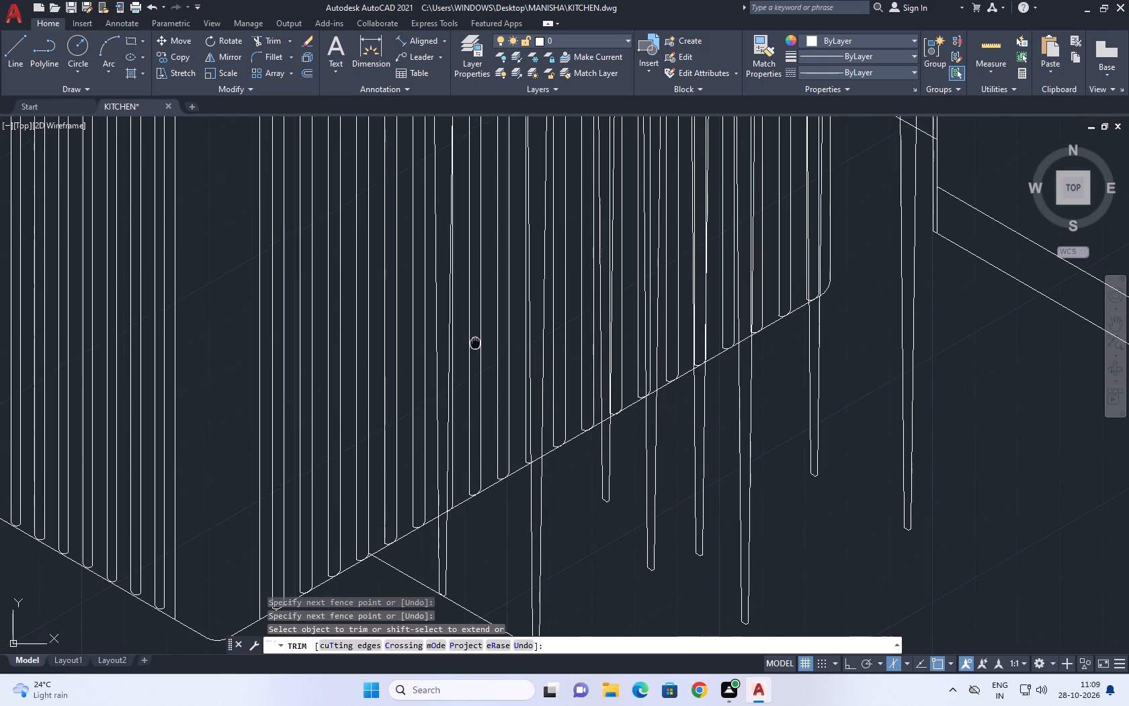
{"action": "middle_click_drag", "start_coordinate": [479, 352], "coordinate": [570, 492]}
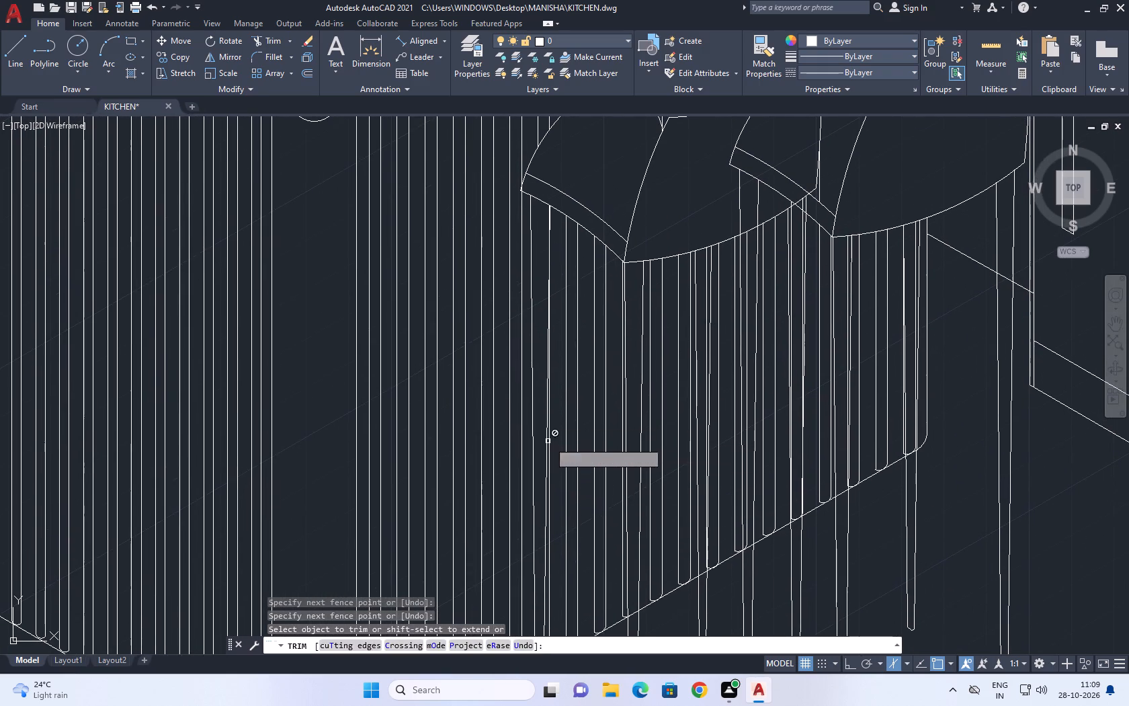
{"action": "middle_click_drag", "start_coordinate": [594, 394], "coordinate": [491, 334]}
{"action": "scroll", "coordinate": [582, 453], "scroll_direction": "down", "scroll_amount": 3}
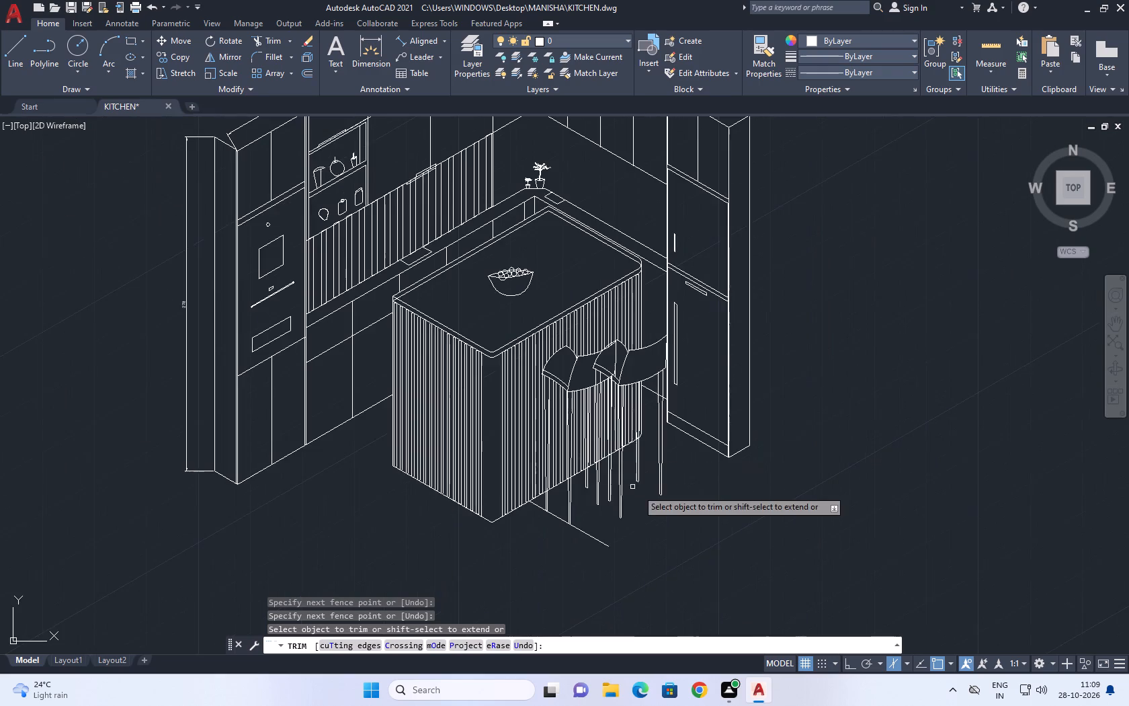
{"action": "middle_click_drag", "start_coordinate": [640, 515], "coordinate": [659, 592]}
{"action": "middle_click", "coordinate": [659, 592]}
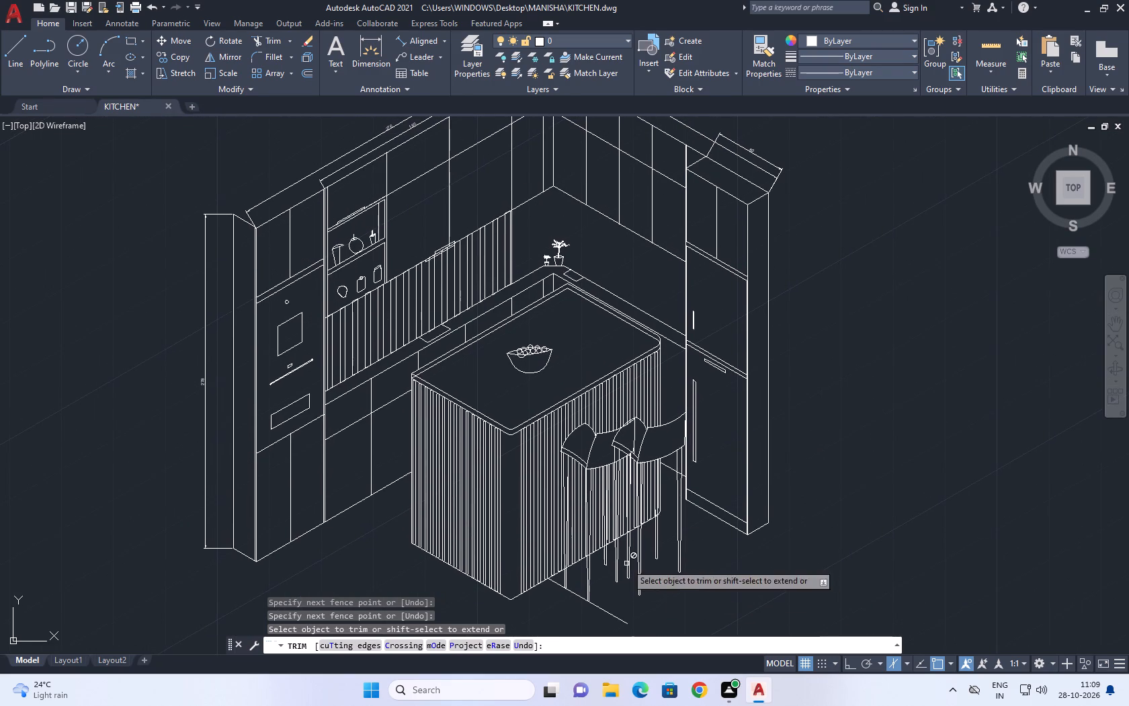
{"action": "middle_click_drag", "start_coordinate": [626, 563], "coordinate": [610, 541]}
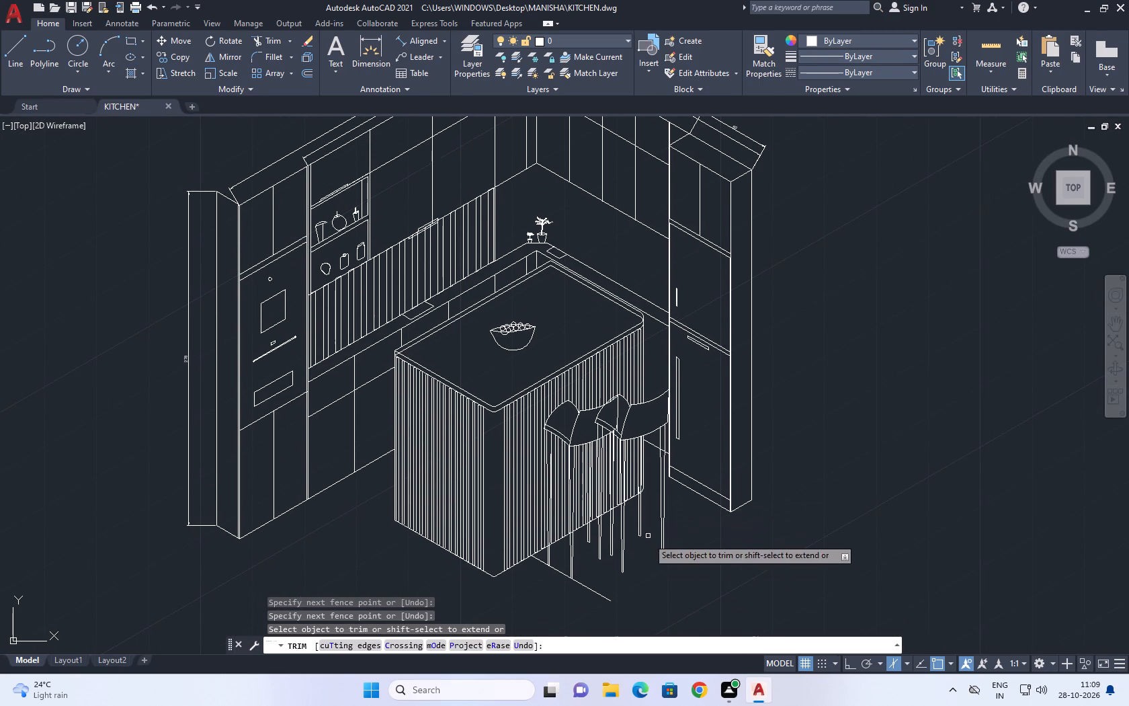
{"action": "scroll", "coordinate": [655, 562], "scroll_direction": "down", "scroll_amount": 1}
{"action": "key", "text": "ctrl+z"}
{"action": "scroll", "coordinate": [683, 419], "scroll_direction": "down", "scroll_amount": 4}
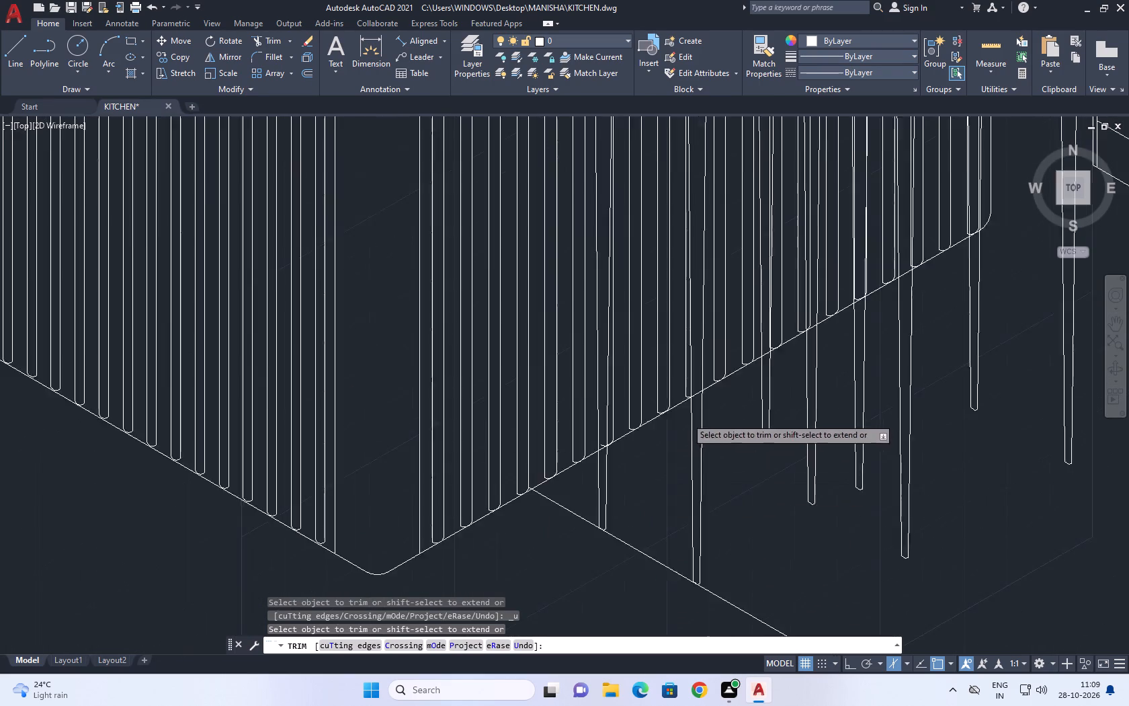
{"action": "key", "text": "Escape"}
Move both stools together about 285 units diagonally down and away from the island into the empty area.
{"action": "left_click", "coordinate": [829, 452]}
{"action": "left_click", "coordinate": [741, 452]}
{"action": "middle_click_drag", "start_coordinate": [743, 420], "coordinate": [694, 338]}
{"action": "scroll", "coordinate": [694, 338], "scroll_direction": "down", "scroll_amount": 1}
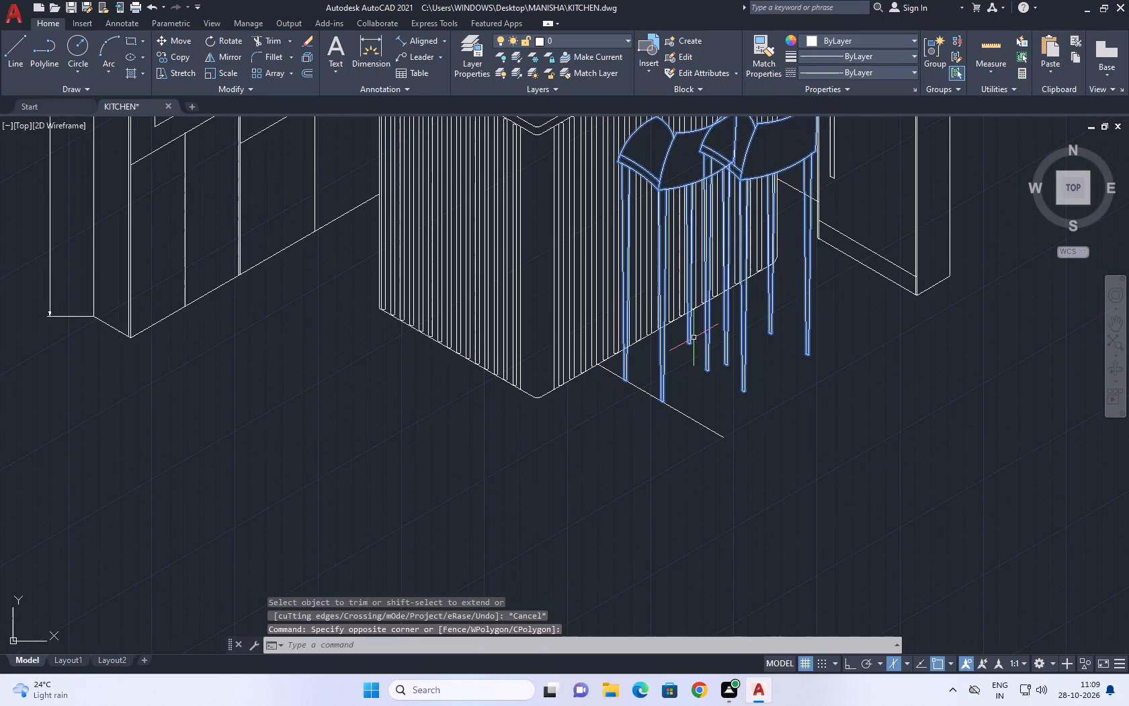
{"action": "key", "text": "m"}
{"action": "key", "text": "space"}
{"action": "left_click", "coordinate": [701, 334]}
{"action": "scroll", "coordinate": [708, 331], "scroll_direction": "down", "scroll_amount": 3}
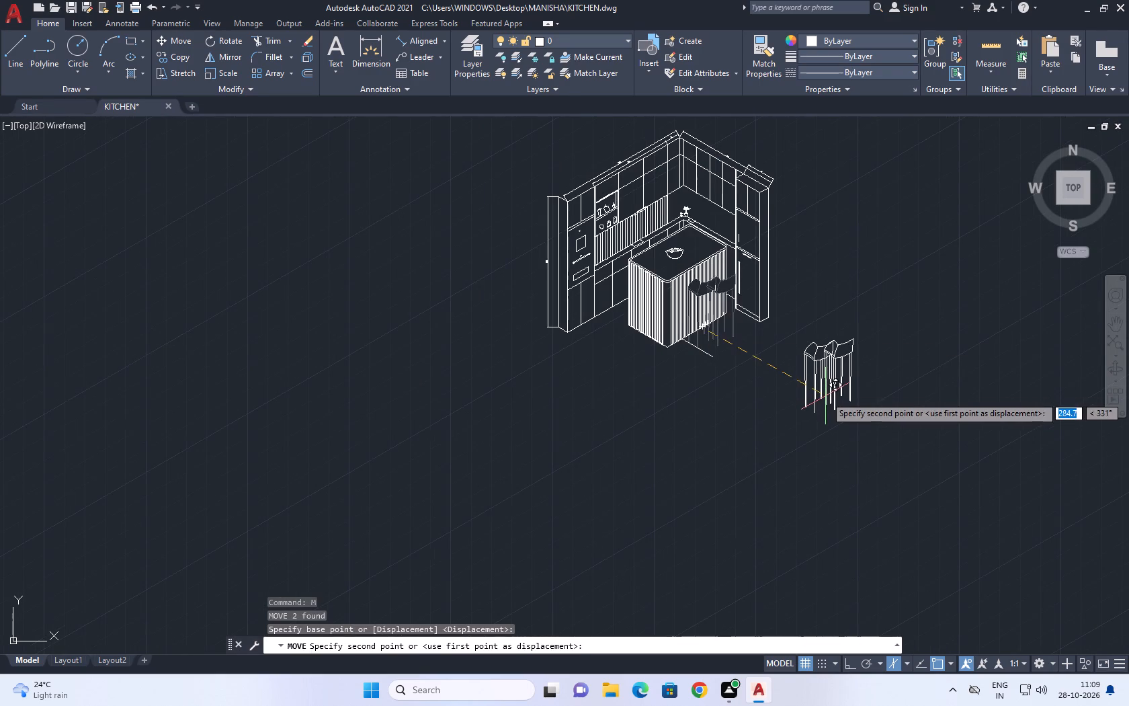
{"action": "left_click", "coordinate": [825, 396]}
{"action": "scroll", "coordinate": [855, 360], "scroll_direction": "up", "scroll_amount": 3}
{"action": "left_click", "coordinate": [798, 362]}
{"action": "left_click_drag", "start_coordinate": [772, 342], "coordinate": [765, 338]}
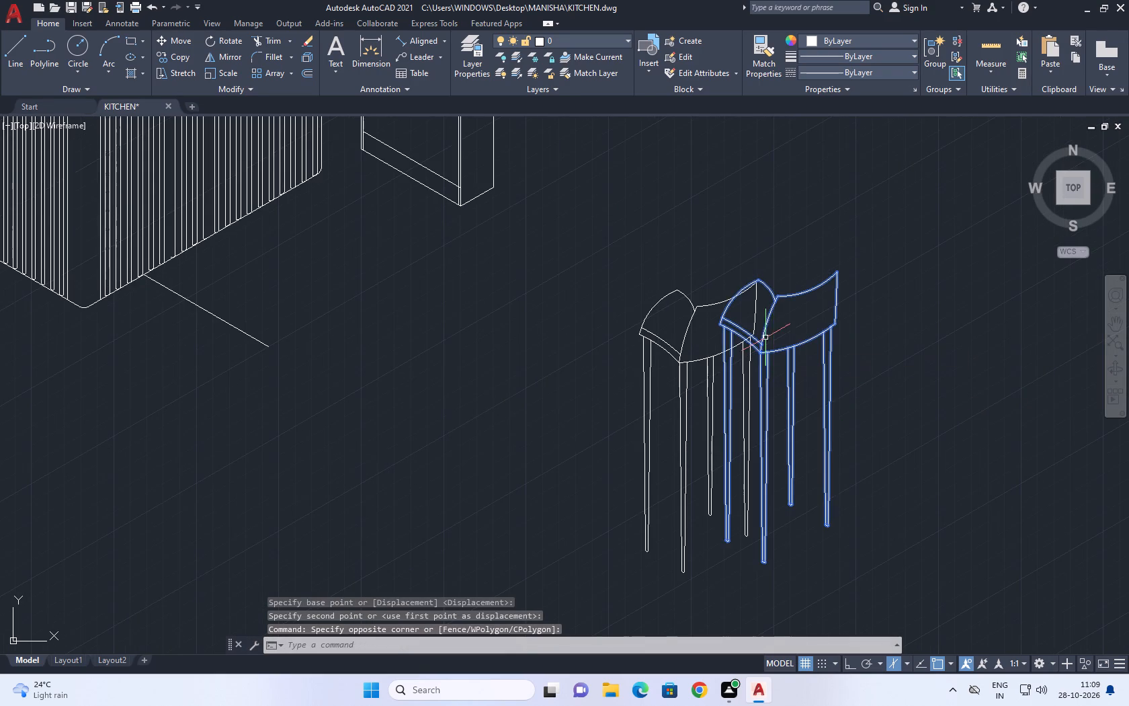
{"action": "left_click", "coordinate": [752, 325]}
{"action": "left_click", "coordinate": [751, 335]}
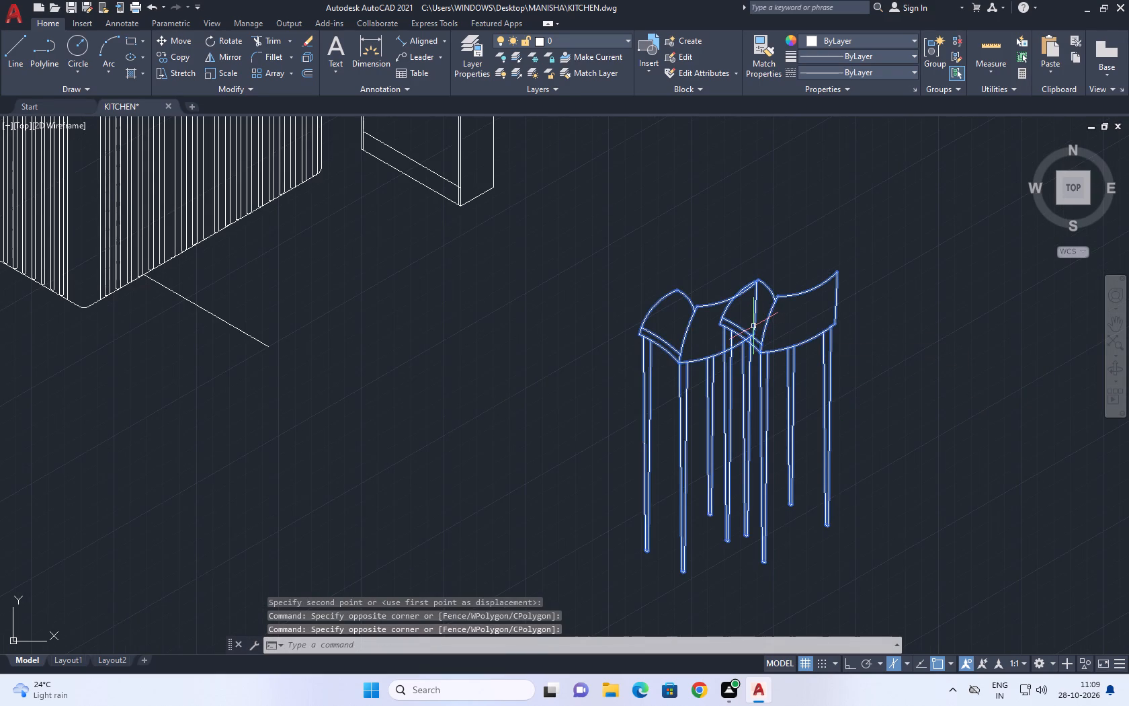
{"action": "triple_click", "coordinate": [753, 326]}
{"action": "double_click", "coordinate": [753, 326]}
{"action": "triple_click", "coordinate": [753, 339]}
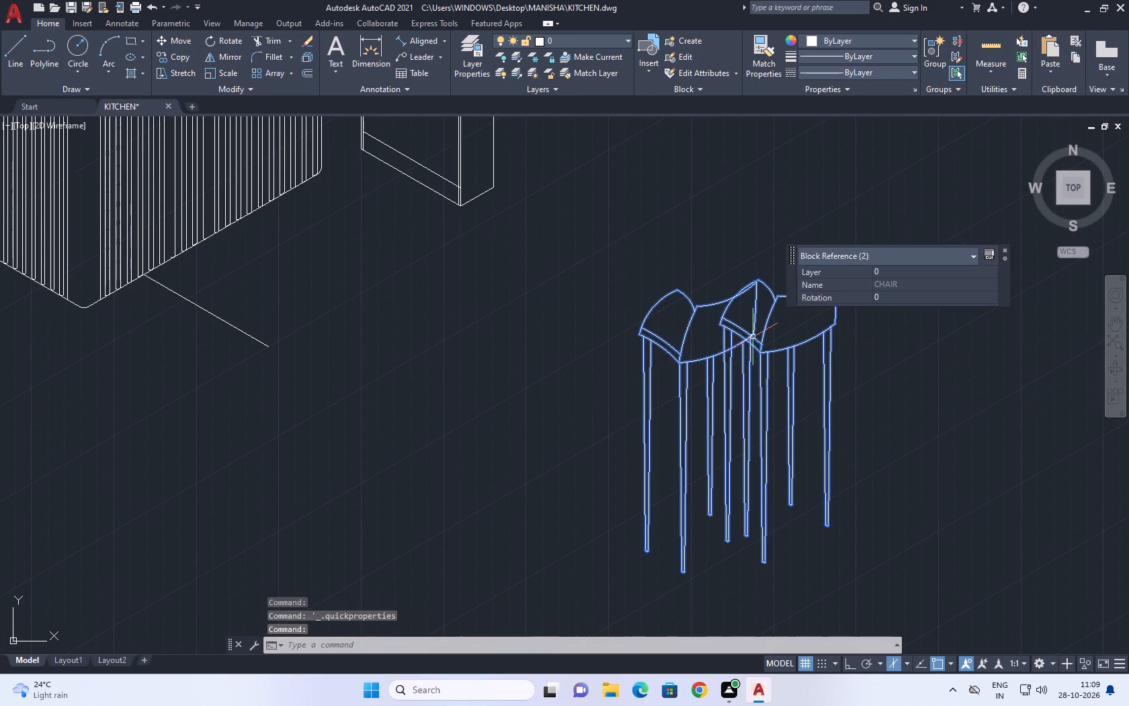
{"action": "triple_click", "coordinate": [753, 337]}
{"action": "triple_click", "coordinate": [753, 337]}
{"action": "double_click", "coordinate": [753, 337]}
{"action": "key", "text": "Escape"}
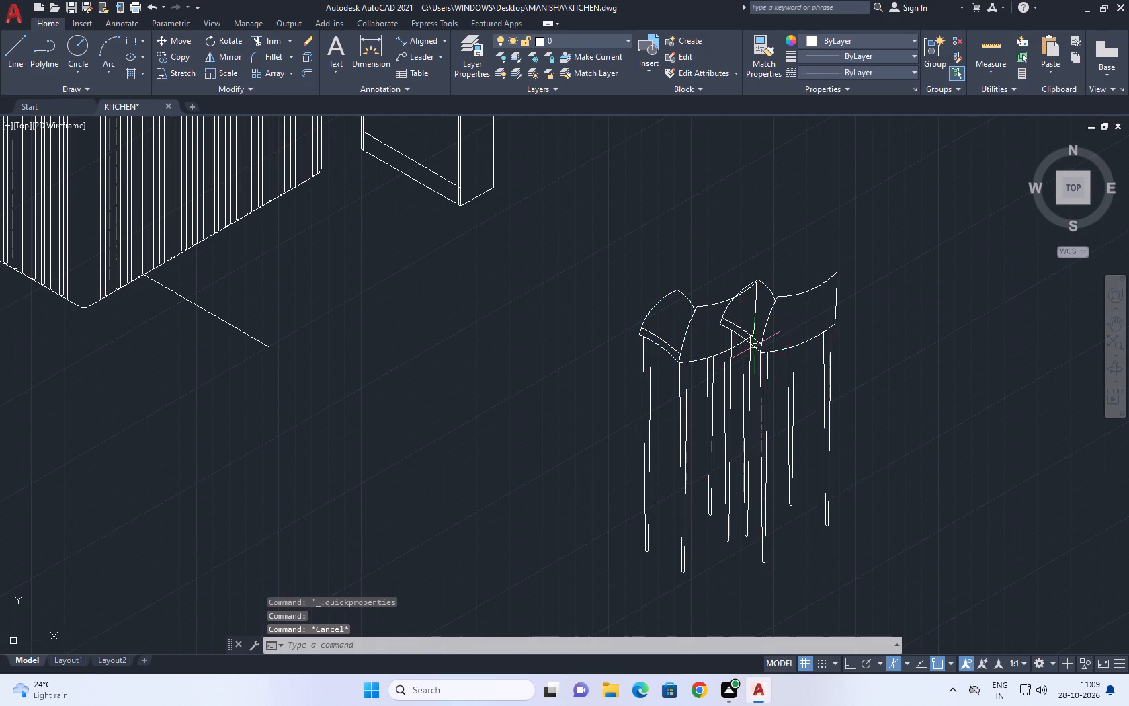
Explode the rear stool's CHAIR block into separate lines.
{"action": "left_click", "coordinate": [783, 362]}
{"action": "left_click", "coordinate": [771, 334]}
{"action": "middle_click_drag", "start_coordinate": [788, 358], "coordinate": [767, 353]}
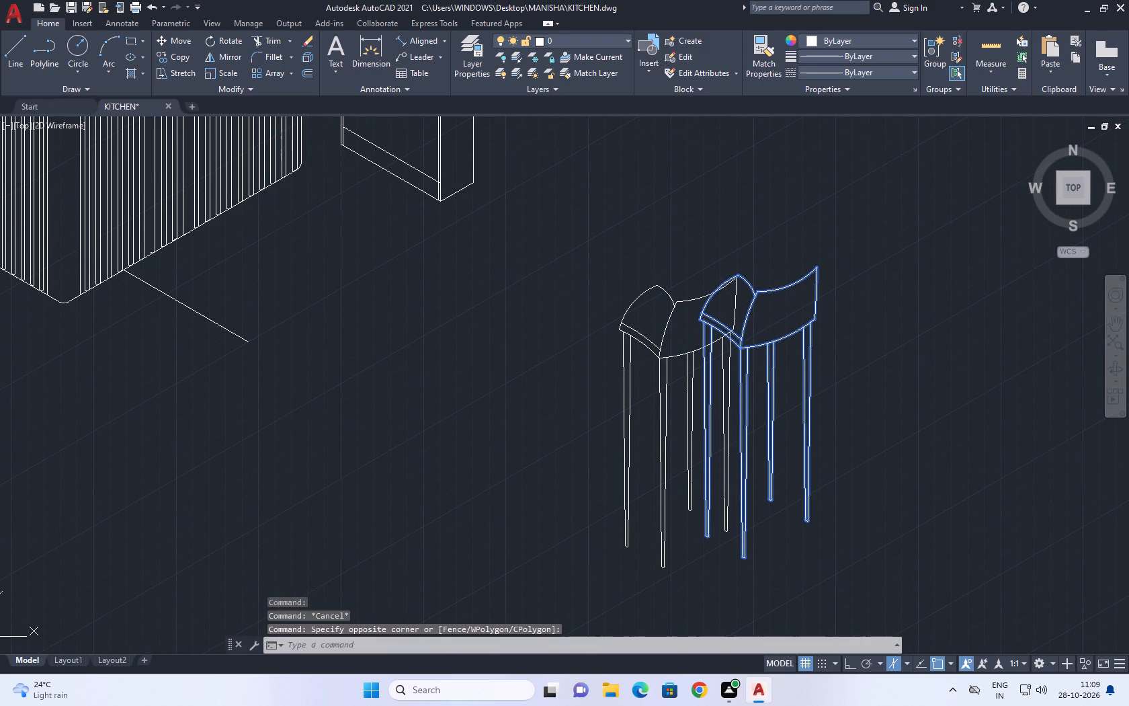
{"action": "type", "text": "X"}
{"action": "key", "text": "space"}
Trim the rear stool's seat curves and leg lines that show through the front stool's wide curved panel.
{"action": "scroll", "coordinate": [731, 326], "scroll_direction": "up", "scroll_amount": 2}
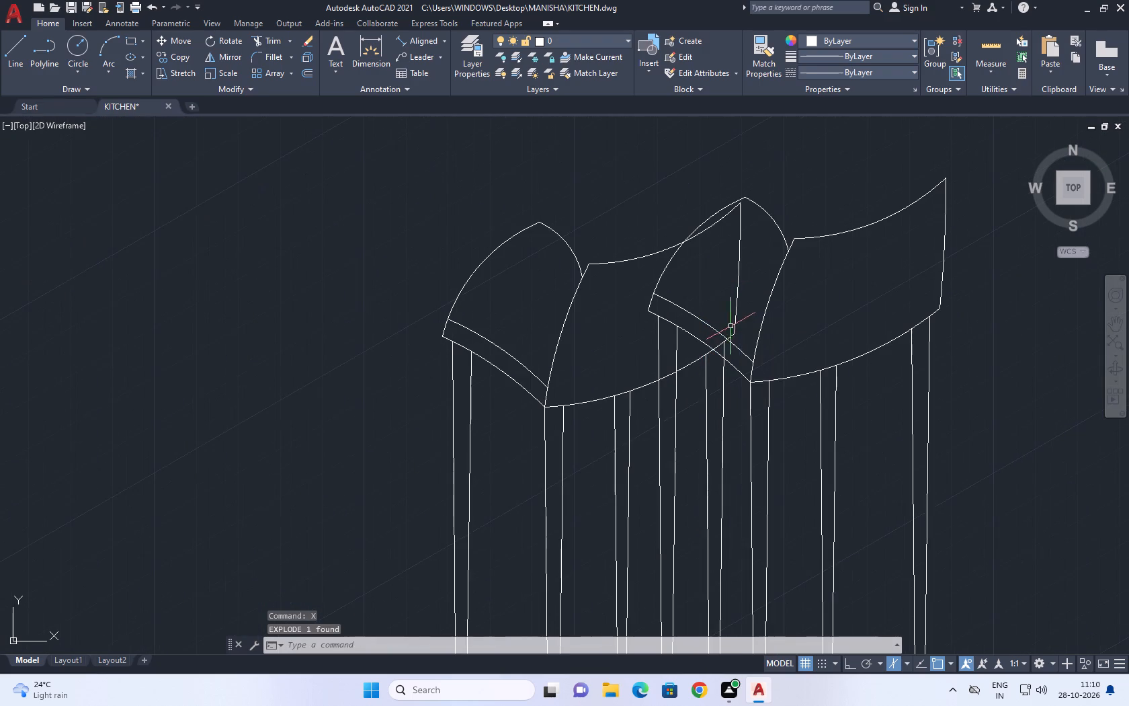
{"action": "middle_click_drag", "start_coordinate": [731, 316], "coordinate": [737, 347]}
{"action": "type", "text": "TR"}
{"action": "key", "text": "space"}
{"action": "left_click", "coordinate": [726, 338]}
{"action": "left_click", "coordinate": [669, 371]}
{"action": "left_click", "coordinate": [687, 323]}
{"action": "left_click", "coordinate": [644, 349]}
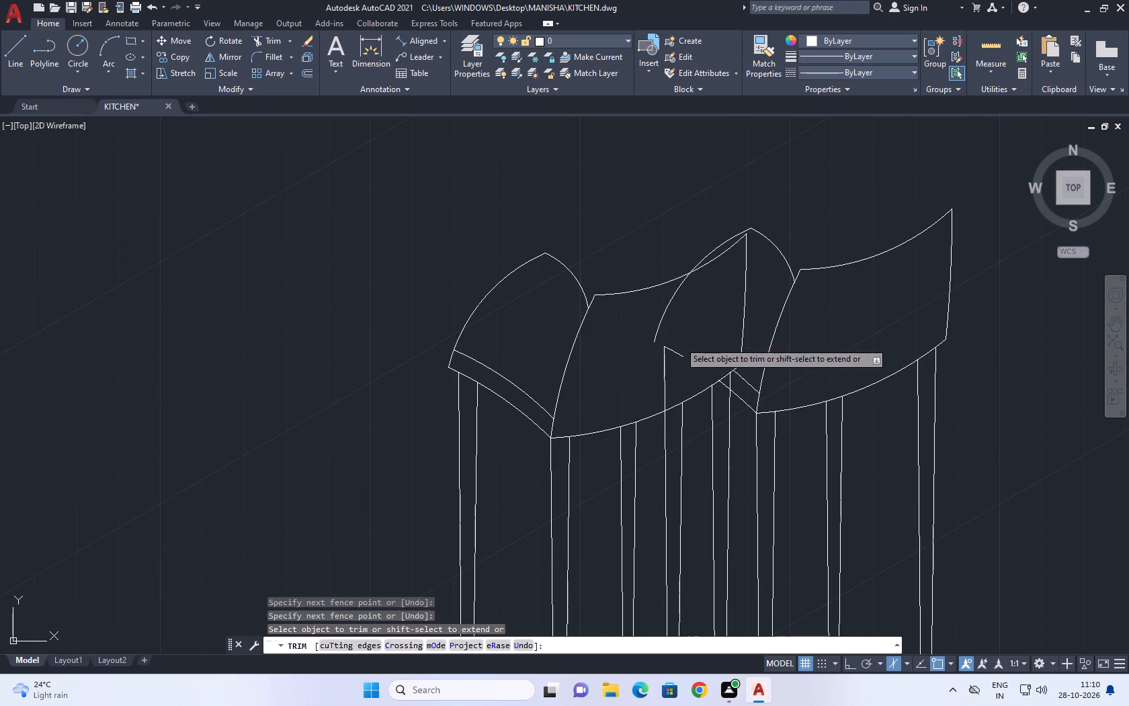
{"action": "left_click", "coordinate": [679, 342]}
{"action": "left_click", "coordinate": [657, 373]}
{"action": "left_click_drag", "start_coordinate": [699, 349], "coordinate": [691, 363]}
{"action": "left_click", "coordinate": [668, 383]}
{"action": "left_click", "coordinate": [647, 317]}
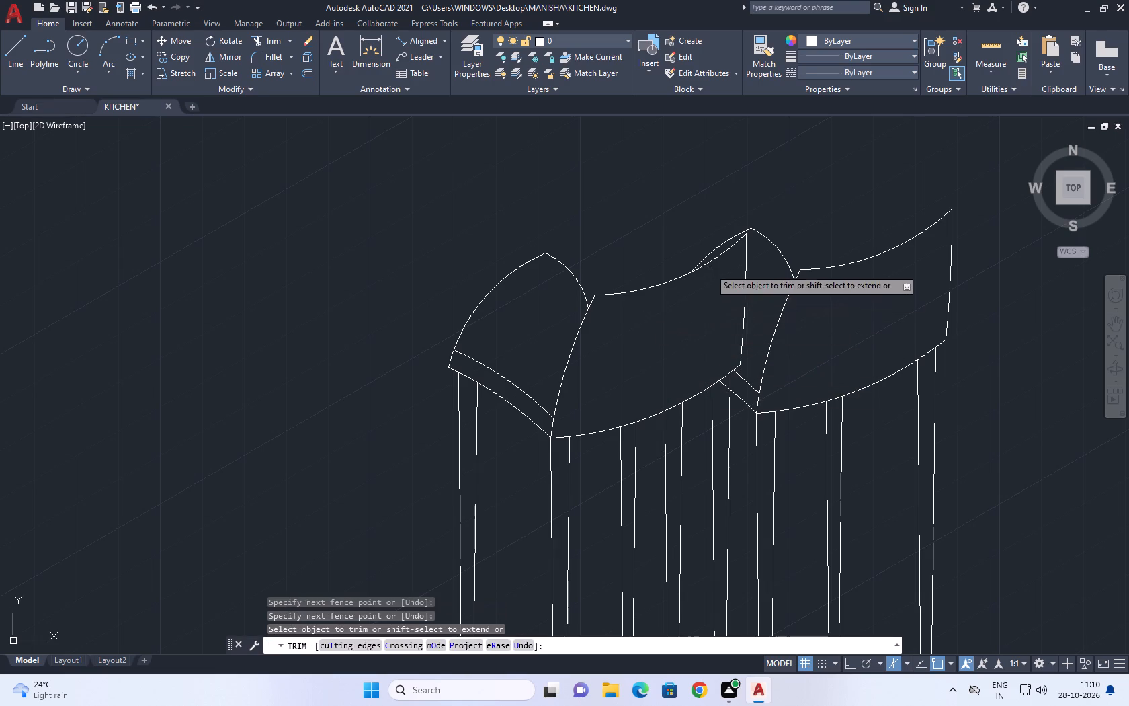
{"action": "key", "text": "Escape"}
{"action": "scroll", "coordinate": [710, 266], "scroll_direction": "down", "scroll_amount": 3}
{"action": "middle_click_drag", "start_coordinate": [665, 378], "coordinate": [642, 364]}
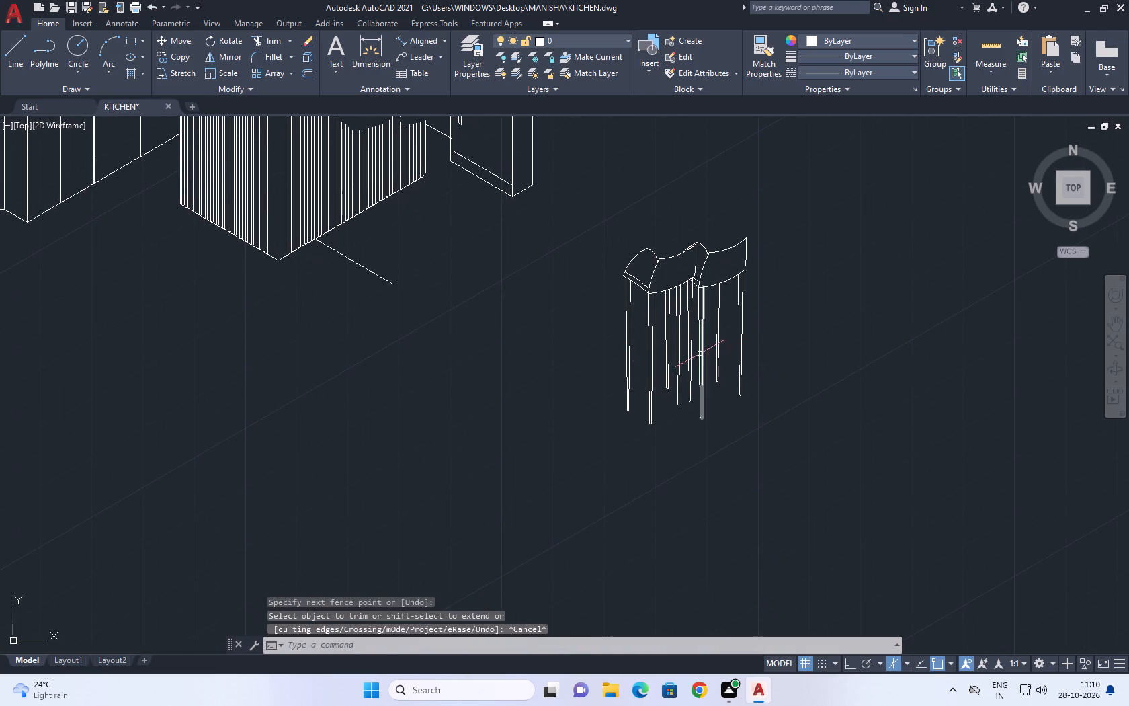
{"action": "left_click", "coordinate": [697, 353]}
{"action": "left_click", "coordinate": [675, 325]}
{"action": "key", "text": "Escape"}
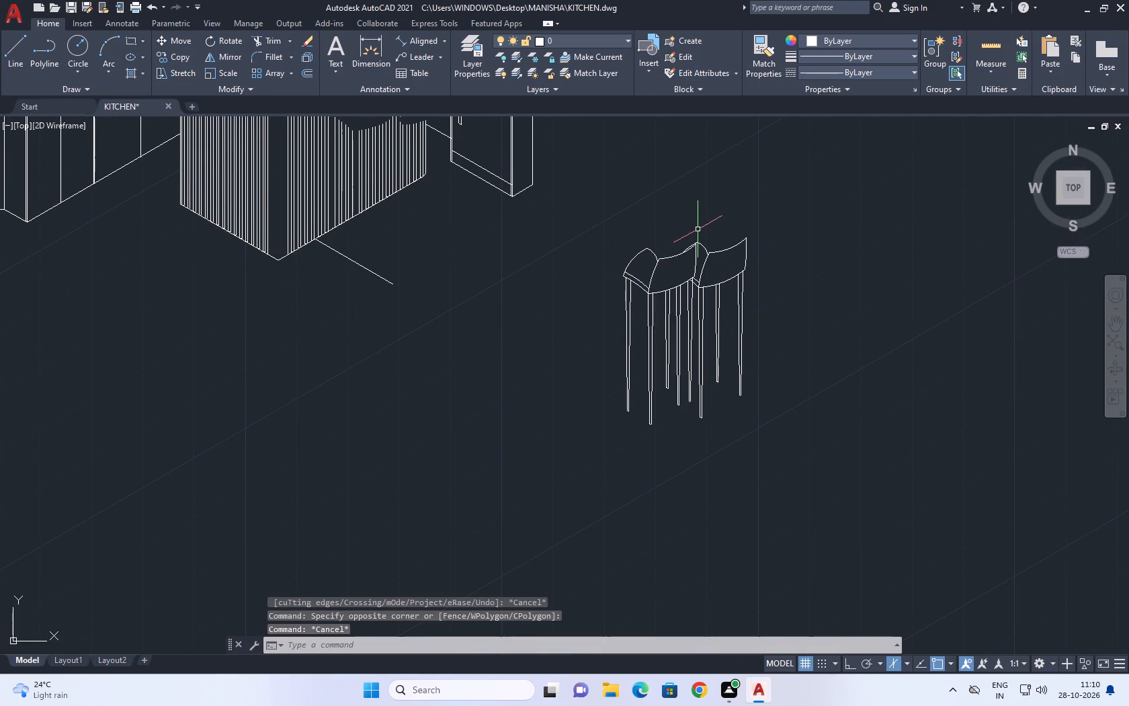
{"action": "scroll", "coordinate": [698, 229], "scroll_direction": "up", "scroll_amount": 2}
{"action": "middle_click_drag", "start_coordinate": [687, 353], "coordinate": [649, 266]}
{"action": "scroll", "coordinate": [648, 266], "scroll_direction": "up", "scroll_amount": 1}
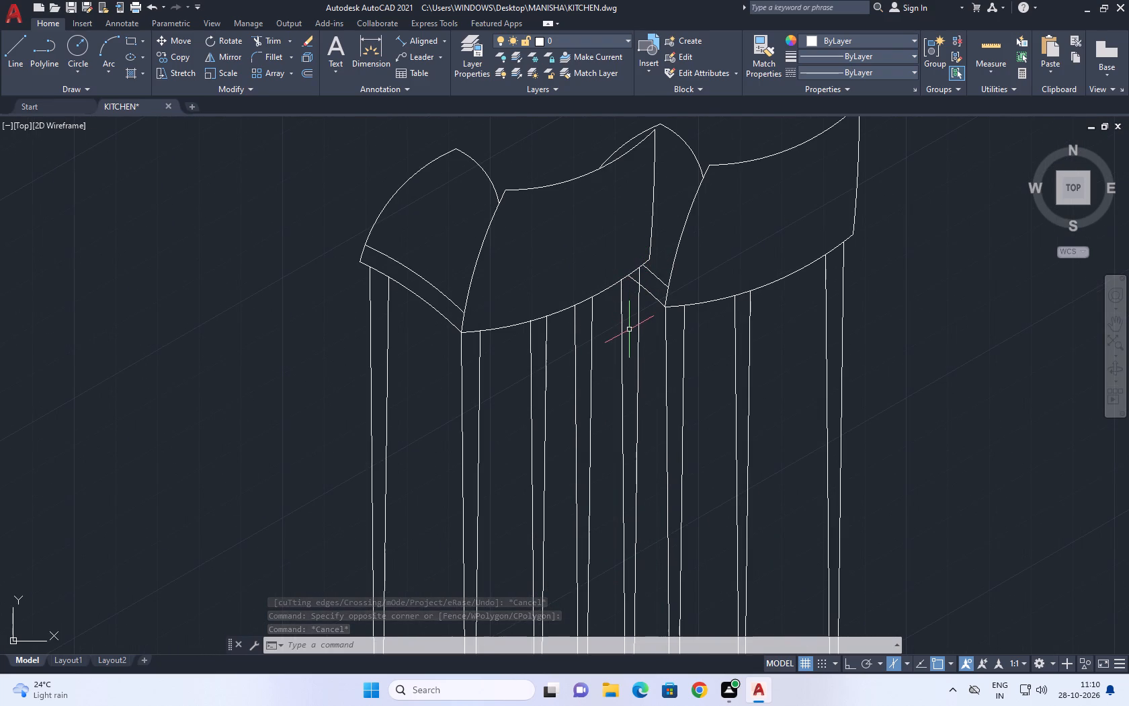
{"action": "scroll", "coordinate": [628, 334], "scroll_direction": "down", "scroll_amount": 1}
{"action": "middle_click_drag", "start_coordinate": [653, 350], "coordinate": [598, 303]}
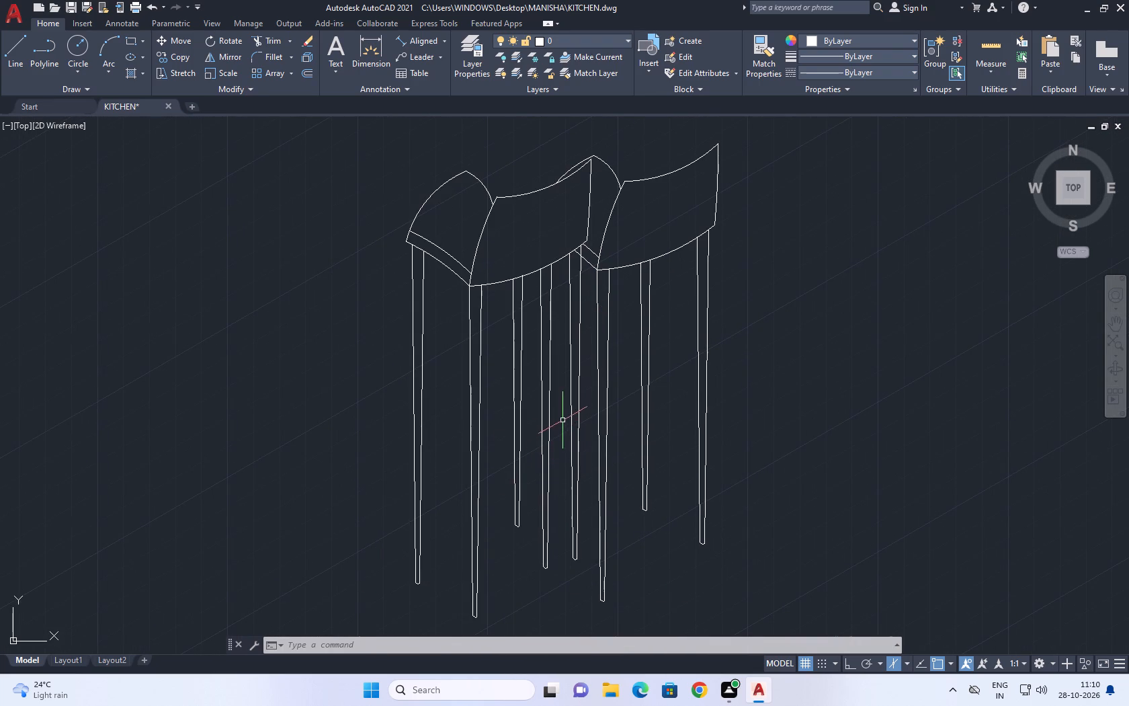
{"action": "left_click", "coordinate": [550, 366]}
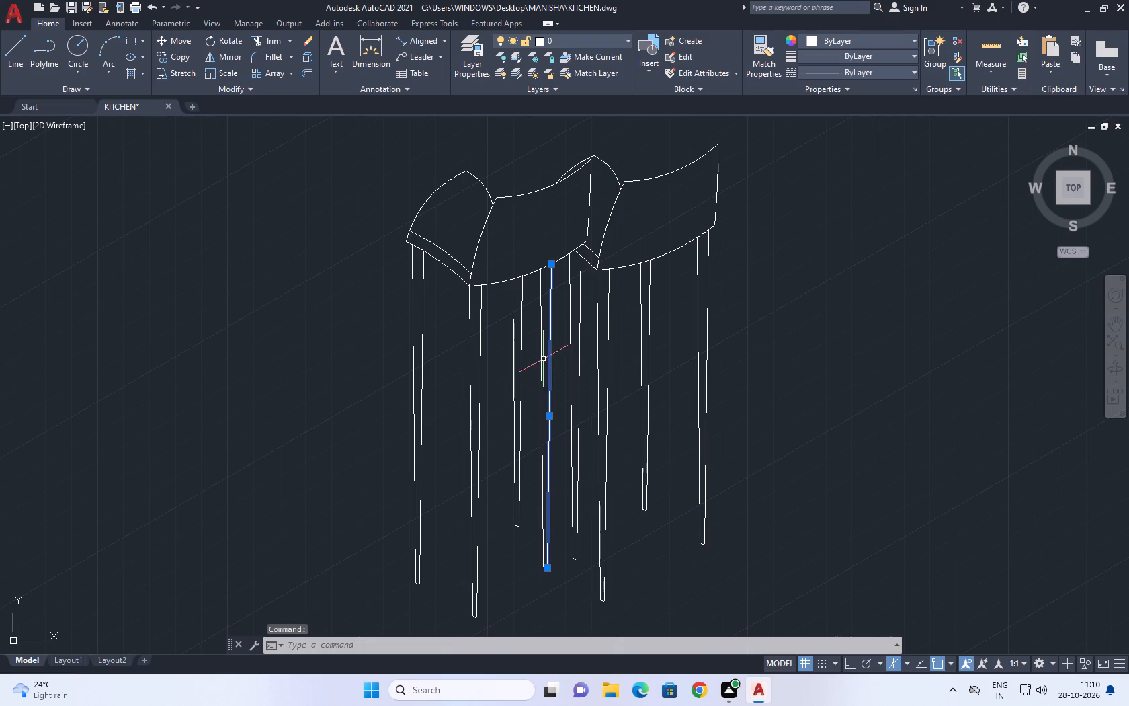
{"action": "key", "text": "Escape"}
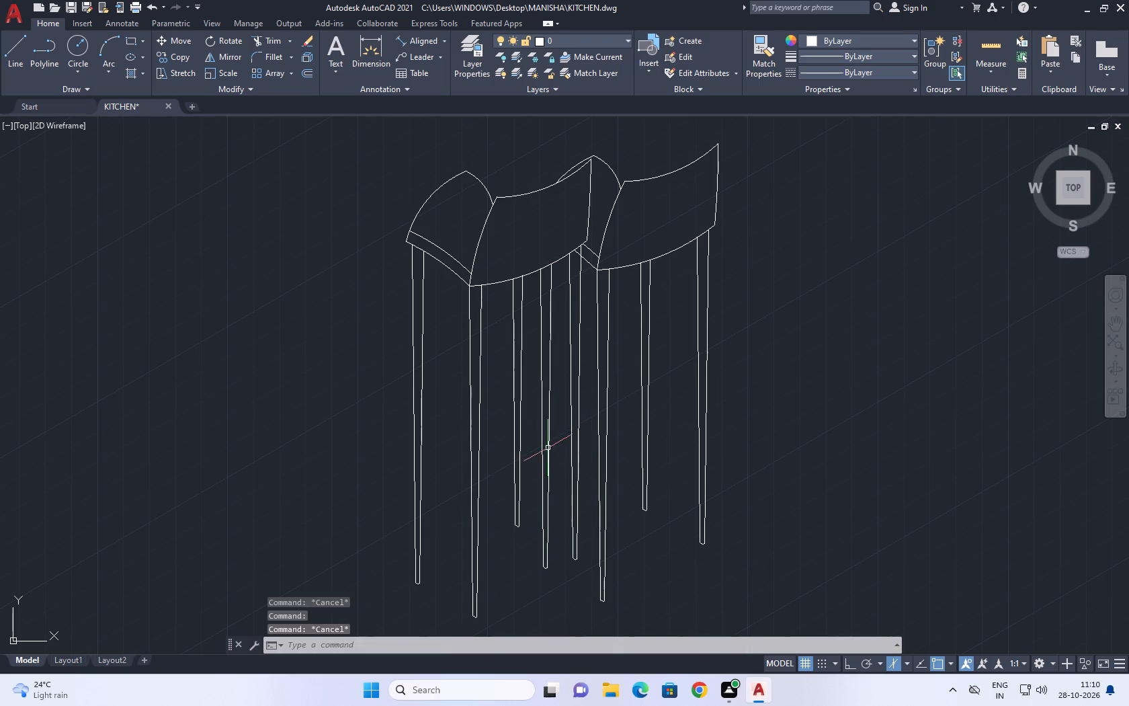
Delete the rear stool's leftmost leg, including its tip, from between the front stool's legs.
{"action": "scroll", "coordinate": [552, 383], "scroll_direction": "up", "scroll_amount": 2}
{"action": "left_click", "coordinate": [558, 348]}
{"action": "left_click_drag", "start_coordinate": [509, 468], "coordinate": [506, 476]}
{"action": "middle_click_drag", "start_coordinate": [511, 494], "coordinate": [564, 265]}
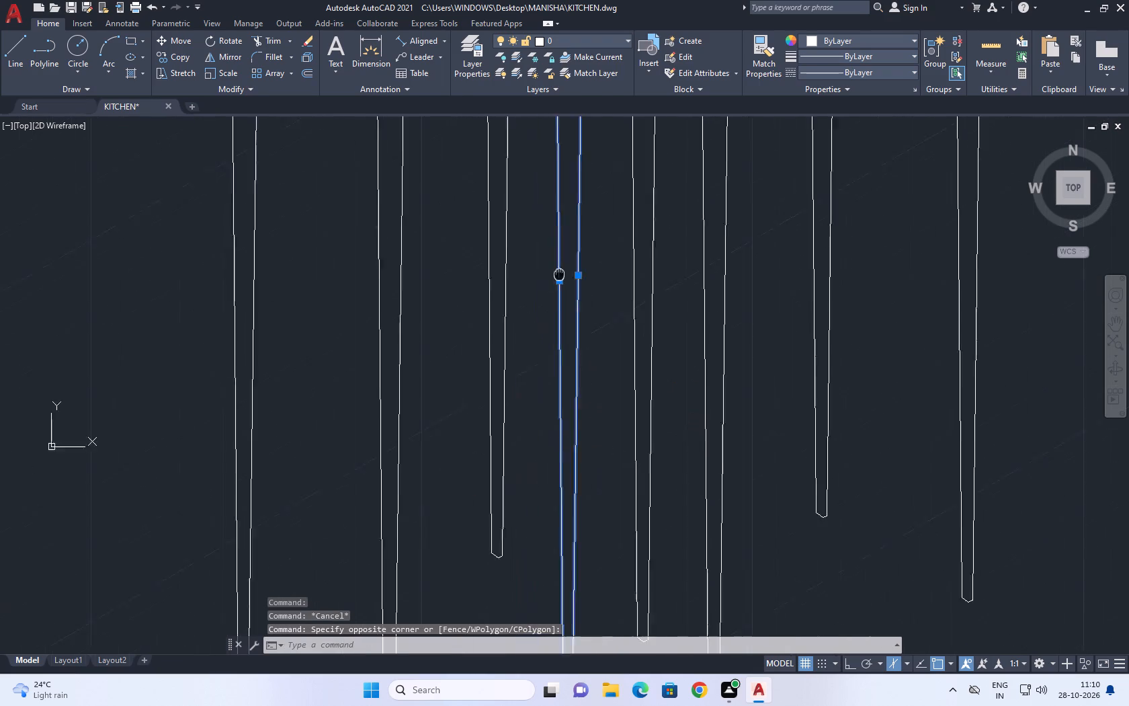
{"action": "scroll", "coordinate": [601, 408], "scroll_direction": "down", "scroll_amount": 2}
{"action": "scroll", "coordinate": [626, 512], "scroll_direction": "up", "scroll_amount": 2}
{"action": "left_click_drag", "start_coordinate": [604, 552], "coordinate": [562, 510]}
{"action": "left_click", "coordinate": [521, 459]}
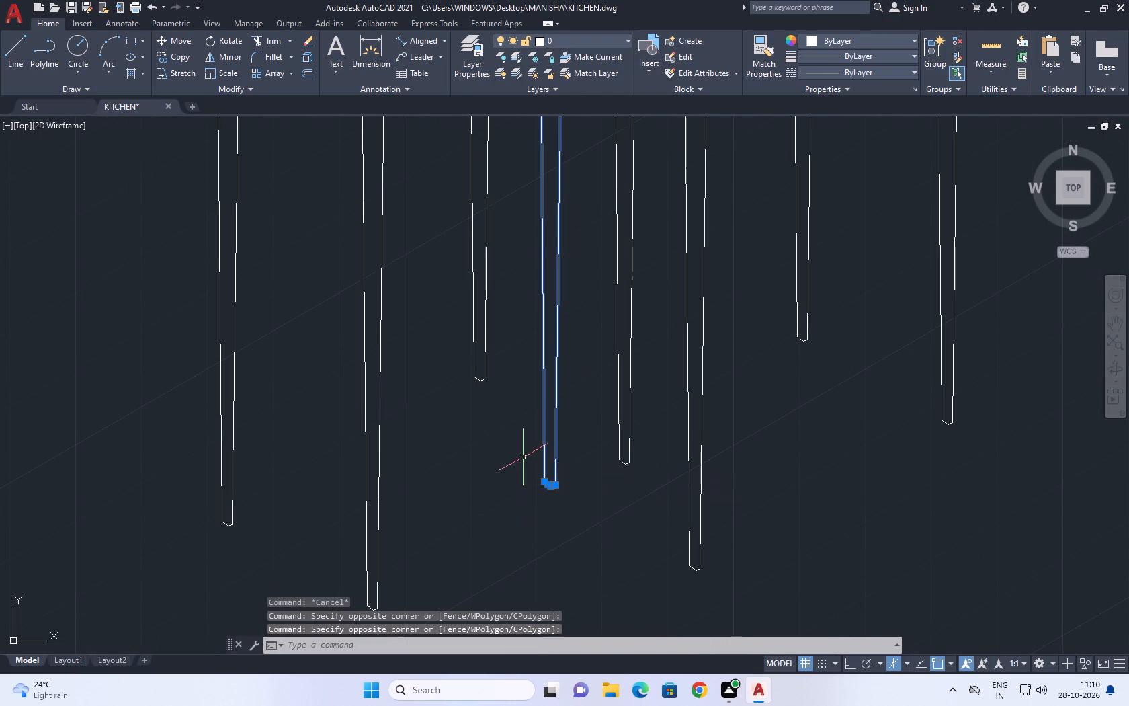
{"action": "key", "text": "Delete"}
Turn Ortho mode on during a trial line started on the front stool's leftmost leg, and leave the line undrawn.
{"action": "scroll", "coordinate": [645, 471], "scroll_direction": "down", "scroll_amount": 2}
{"action": "middle_click_drag", "start_coordinate": [593, 443], "coordinate": [625, 538]}
{"action": "key", "text": "l"}
{"action": "key", "text": "space"}
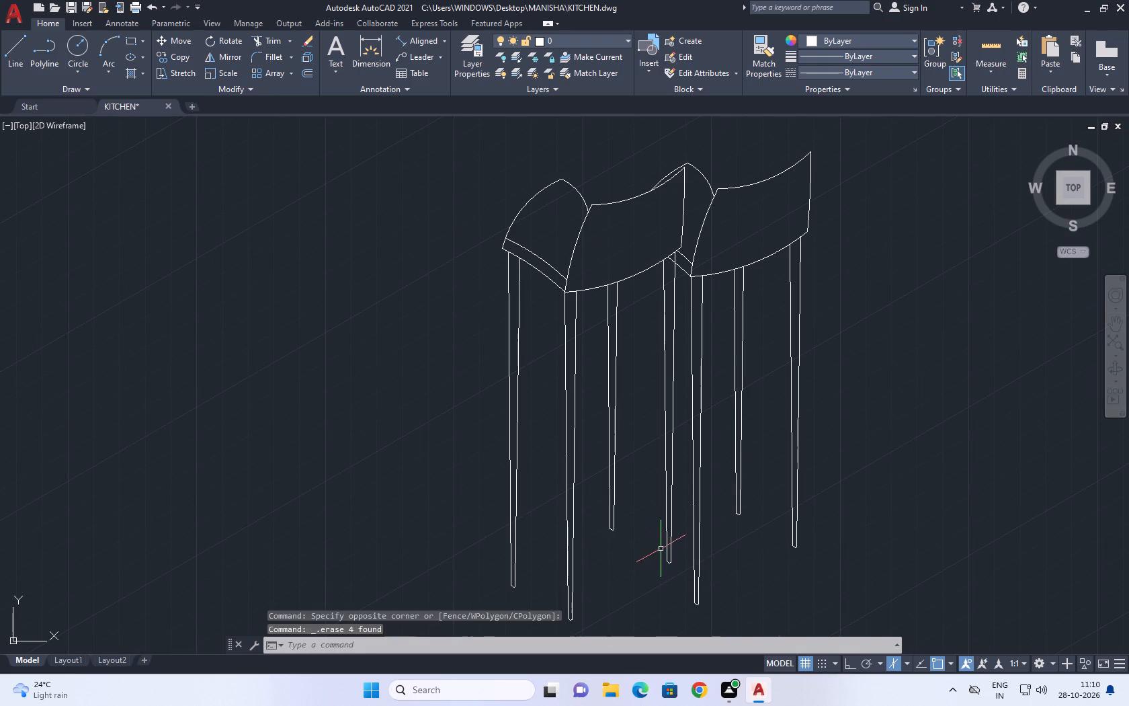
{"action": "left_click", "coordinate": [513, 453]}
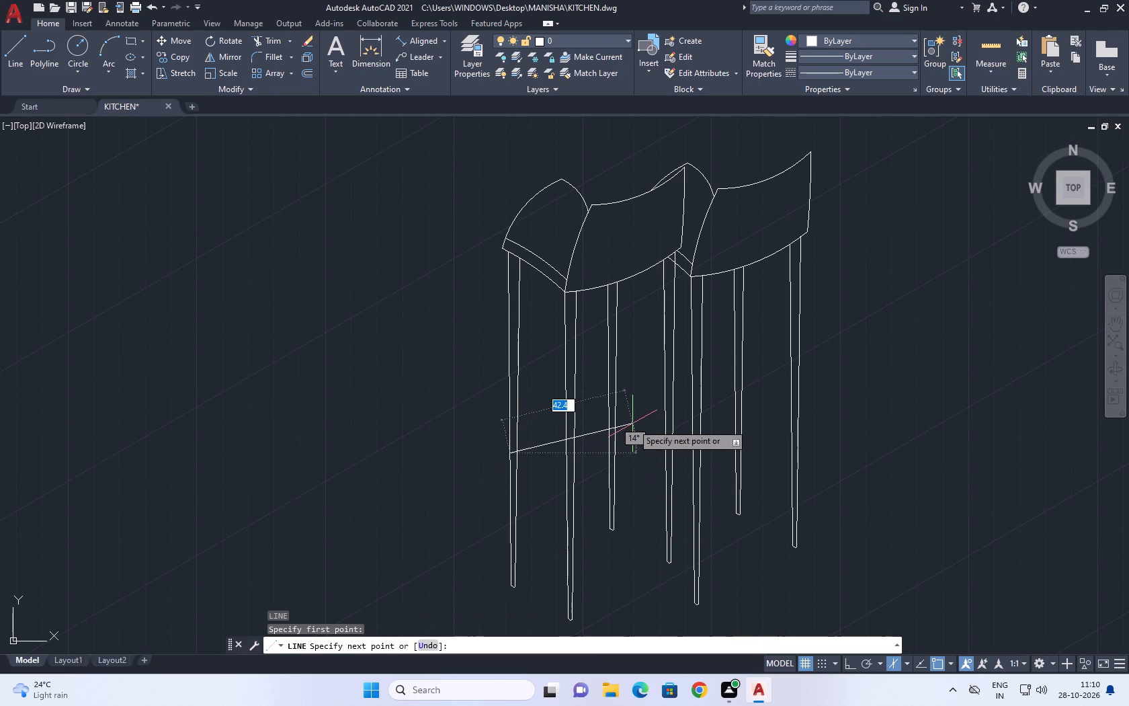
{"action": "middle_click_drag", "start_coordinate": [628, 424], "coordinate": [587, 464]}
{"action": "key", "text": "F8"}
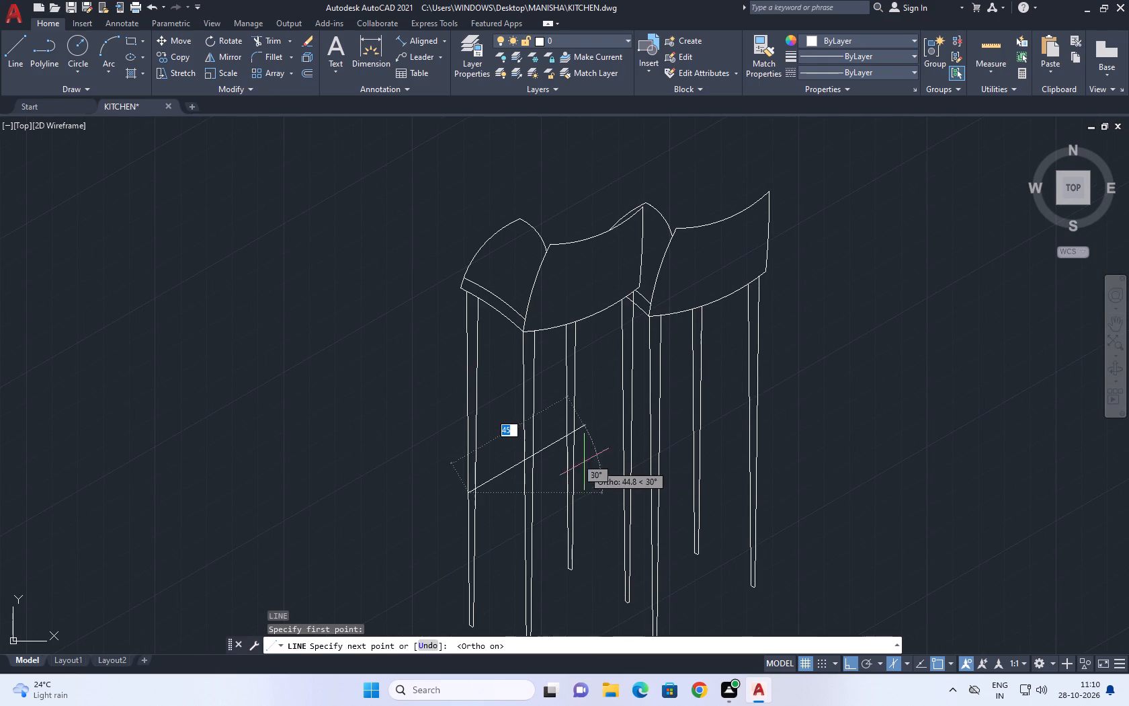
{"action": "scroll", "coordinate": [571, 436], "scroll_direction": "up", "scroll_amount": 1}
{"action": "key", "text": "Escape"}
Draw two connected isometric footrest lines from the front stool's leftmost leg to its back leg, then about 27 units past its right leg.
{"action": "middle_click_drag", "start_coordinate": [543, 477], "coordinate": [542, 348]}
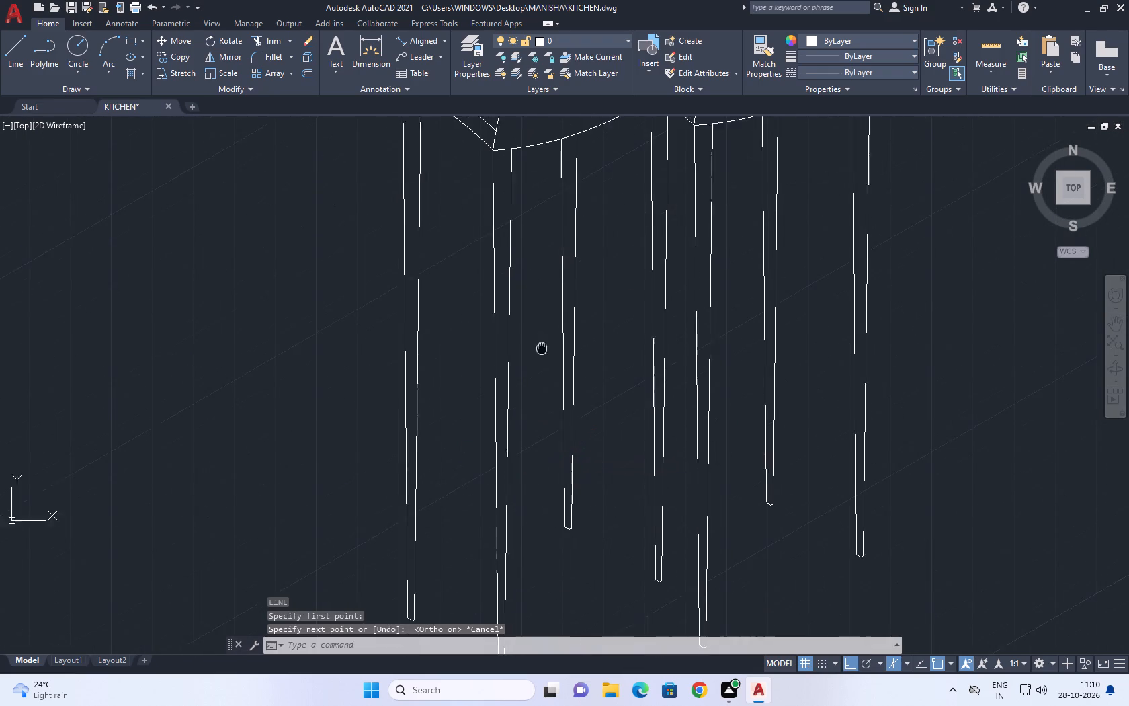
{"action": "key", "text": "space"}
{"action": "left_click", "coordinate": [406, 446]}
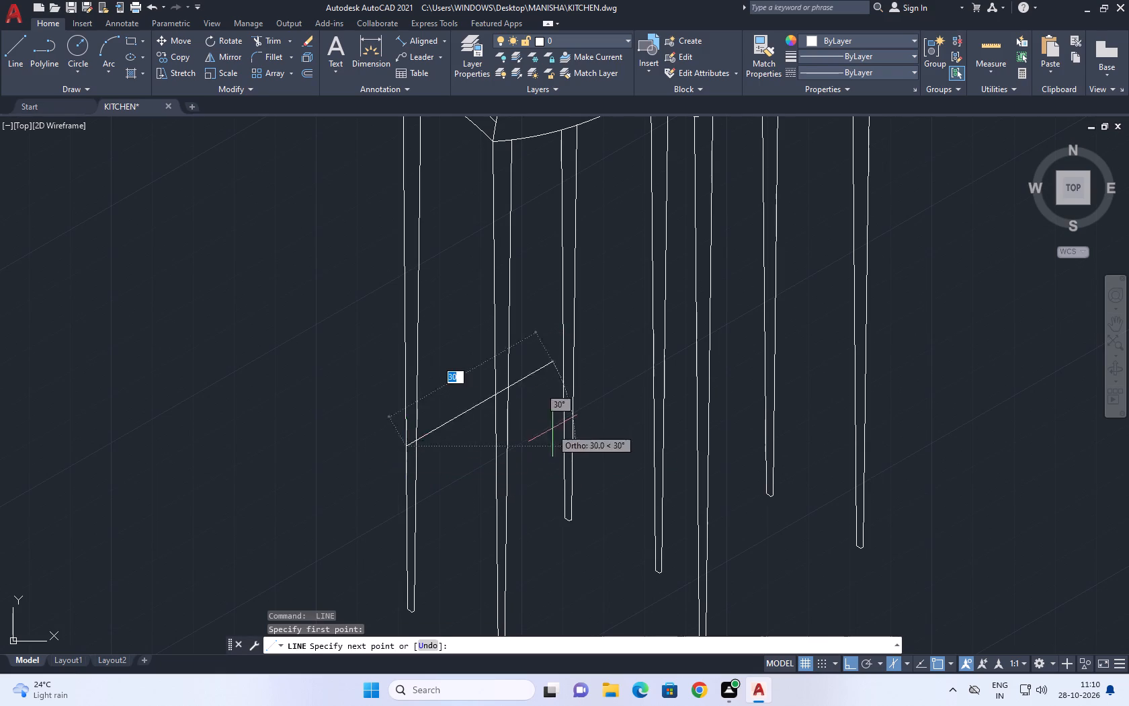
{"action": "left_click", "coordinate": [562, 356]}
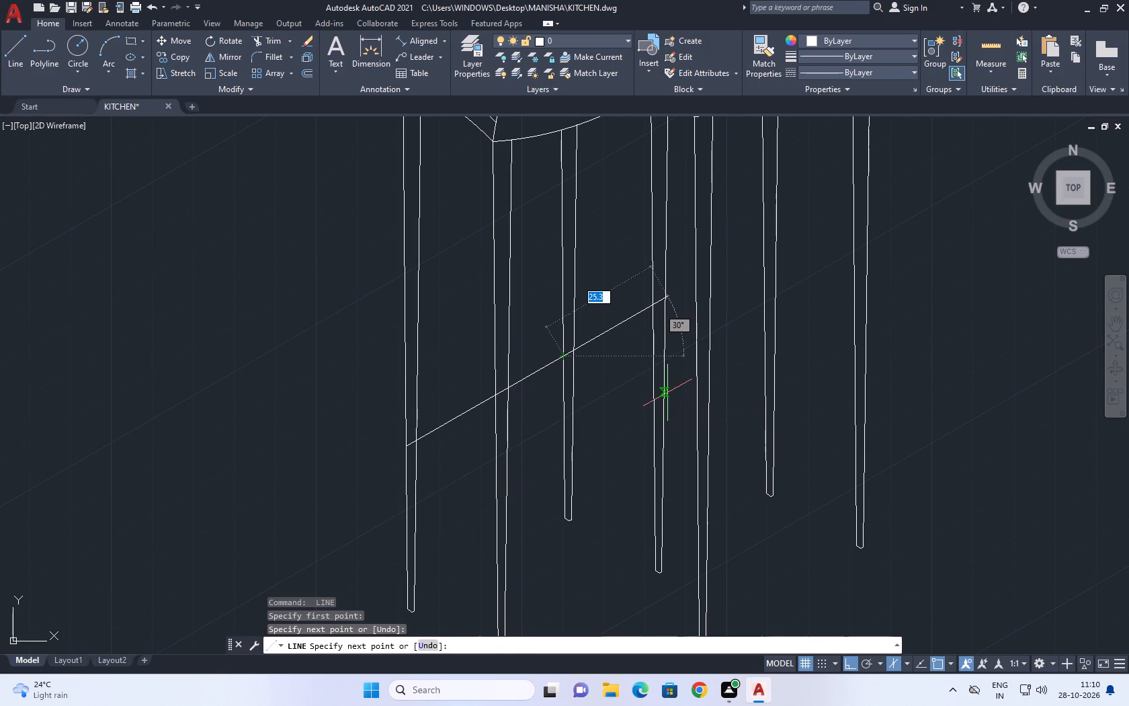
{"action": "key", "text": "F5"}
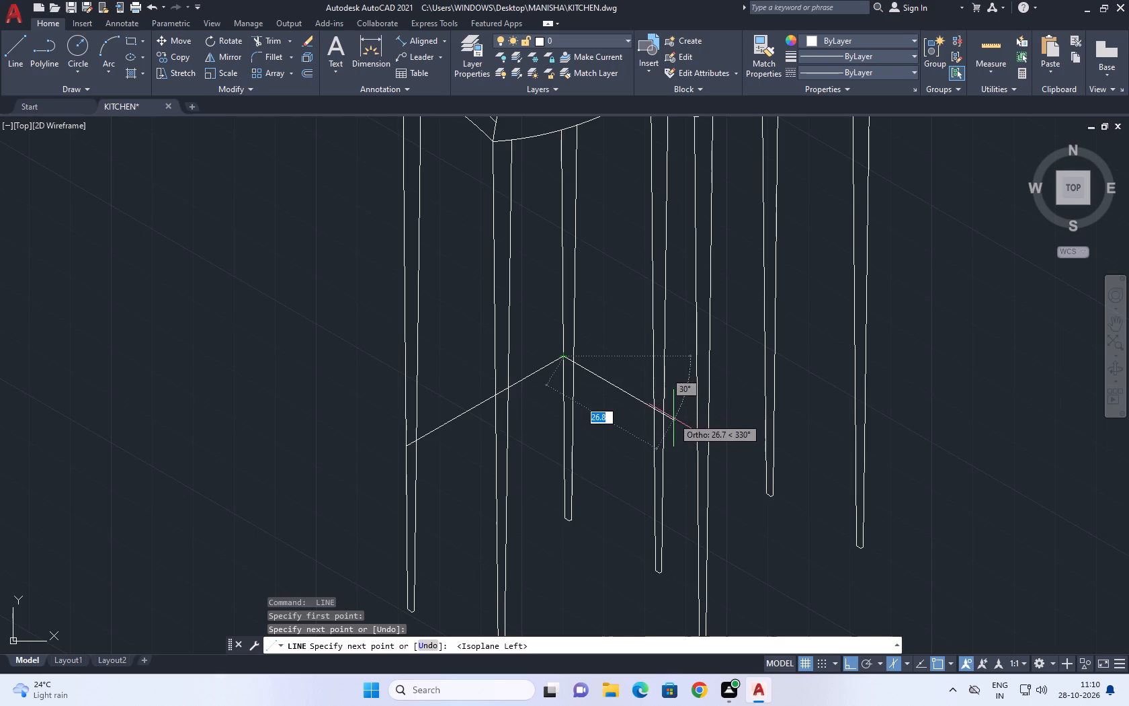
{"action": "left_click", "coordinate": [673, 418]}
{"action": "key", "text": "Escape"}
Draw an isometric line from the front stool's right leg down past its front leg, parallel to the first footrest line.
{"action": "key", "text": "space"}
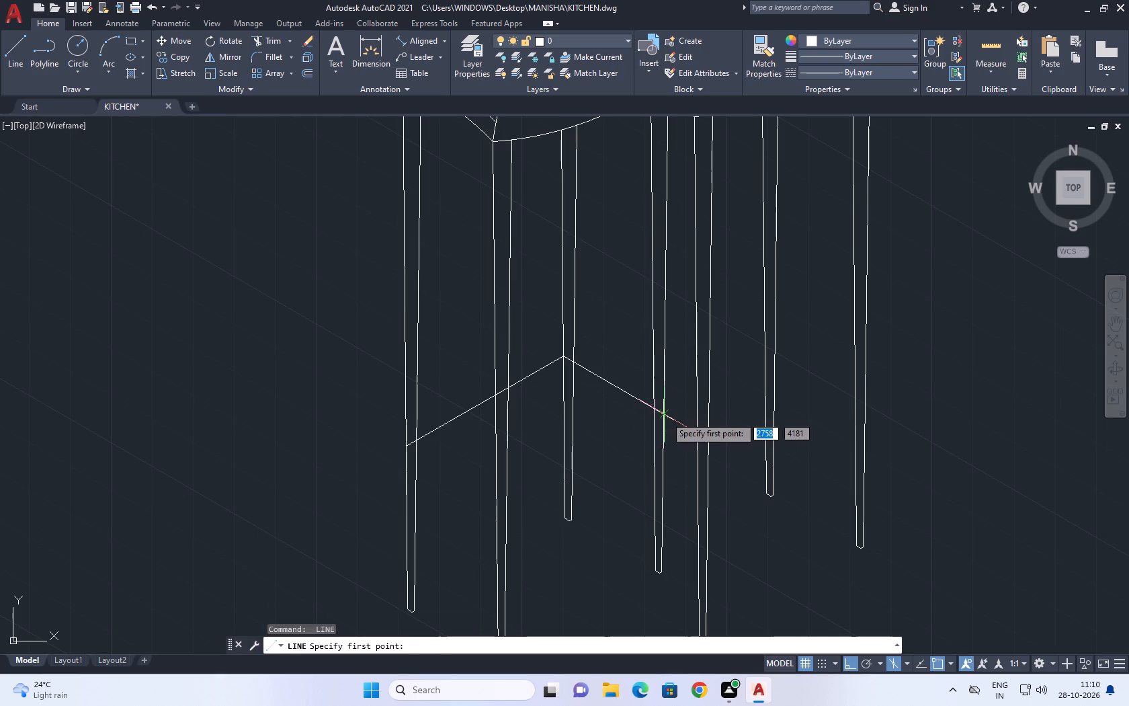
{"action": "left_click", "coordinate": [665, 416]}
{"action": "scroll", "coordinate": [664, 411], "scroll_direction": "down", "scroll_amount": 4}
{"action": "scroll", "coordinate": [594, 442], "scroll_direction": "up", "scroll_amount": 1}
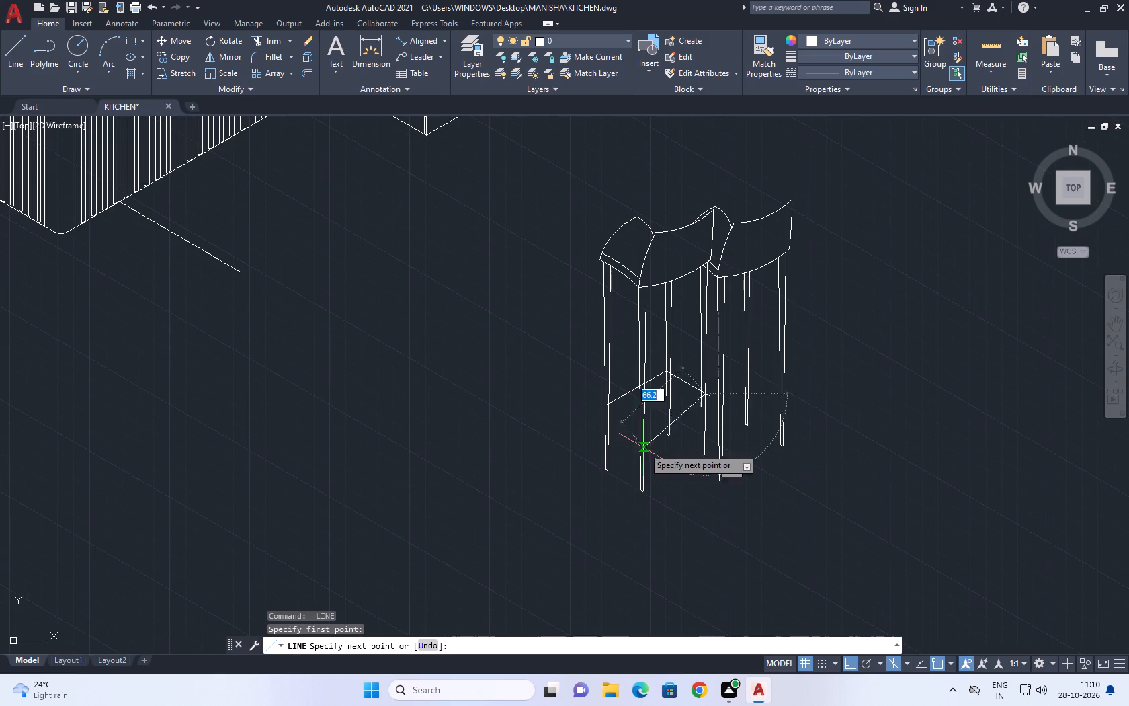
{"action": "scroll", "coordinate": [642, 442], "scroll_direction": "up", "scroll_amount": 1}
{"action": "key", "text": "F5"}
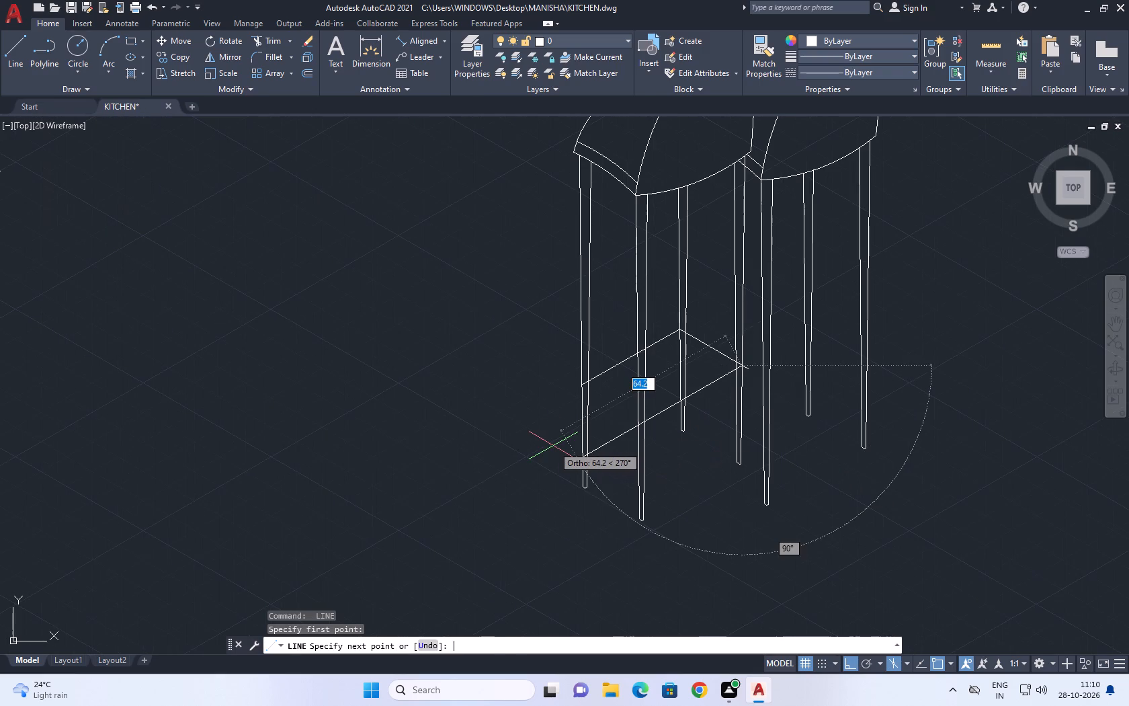
{"action": "left_click", "coordinate": [446, 494]}
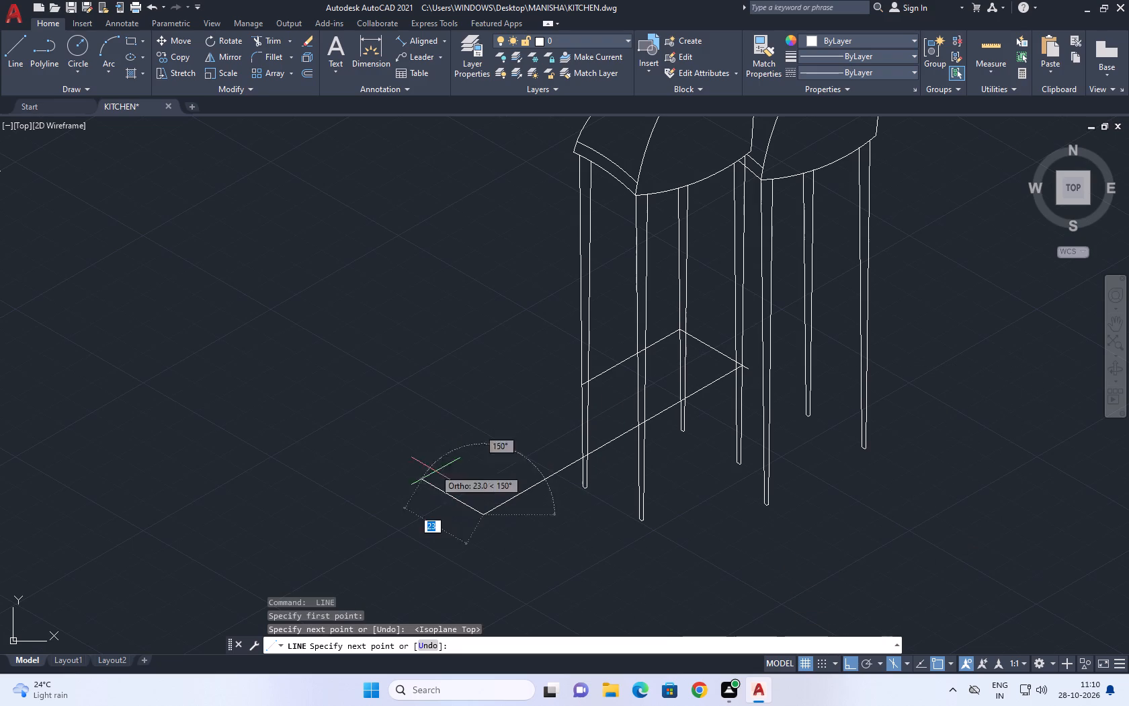
{"action": "key", "text": "space"}
Close the footrest outline with an isometric line from the front stool's leftmost leg to its front leg.
{"action": "key", "text": "space"}
{"action": "scroll", "coordinate": [573, 379], "scroll_direction": "up", "scroll_amount": 2}
{"action": "left_click", "coordinate": [597, 397]}
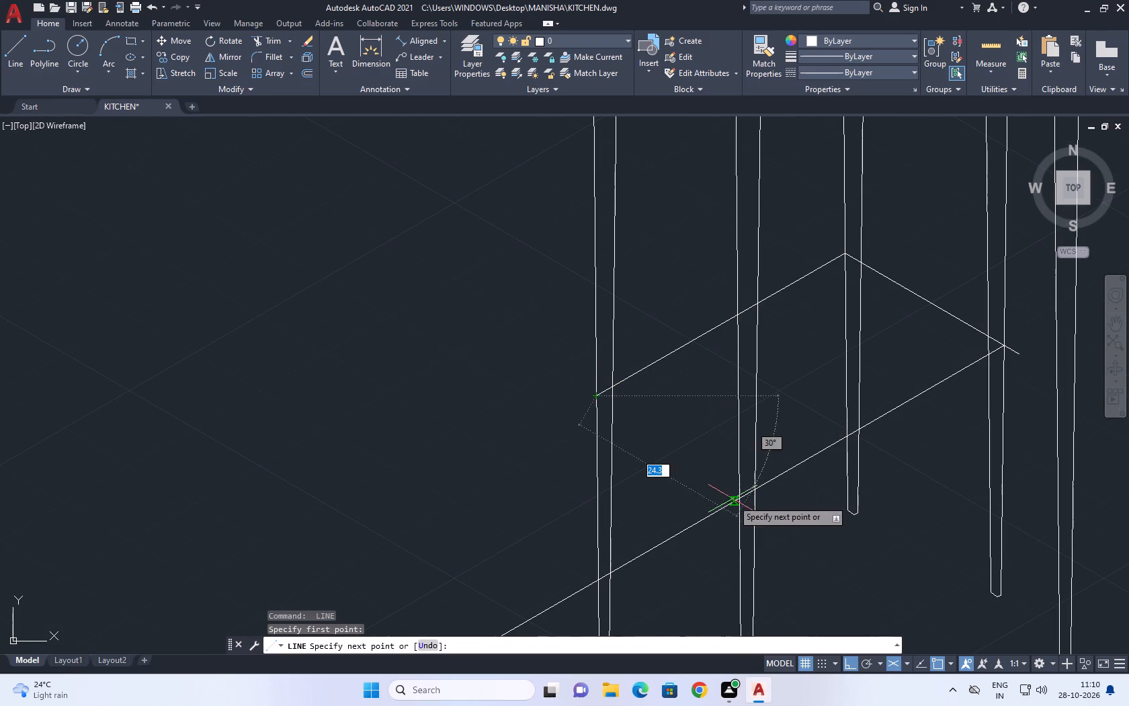
{"action": "left_click", "coordinate": [753, 489]}
{"action": "key", "text": "space"}
Trim the overlong footrest line beyond the front stool's front leg and delete the leftover piece.
{"action": "middle_click_drag", "start_coordinate": [706, 508], "coordinate": [704, 489]}
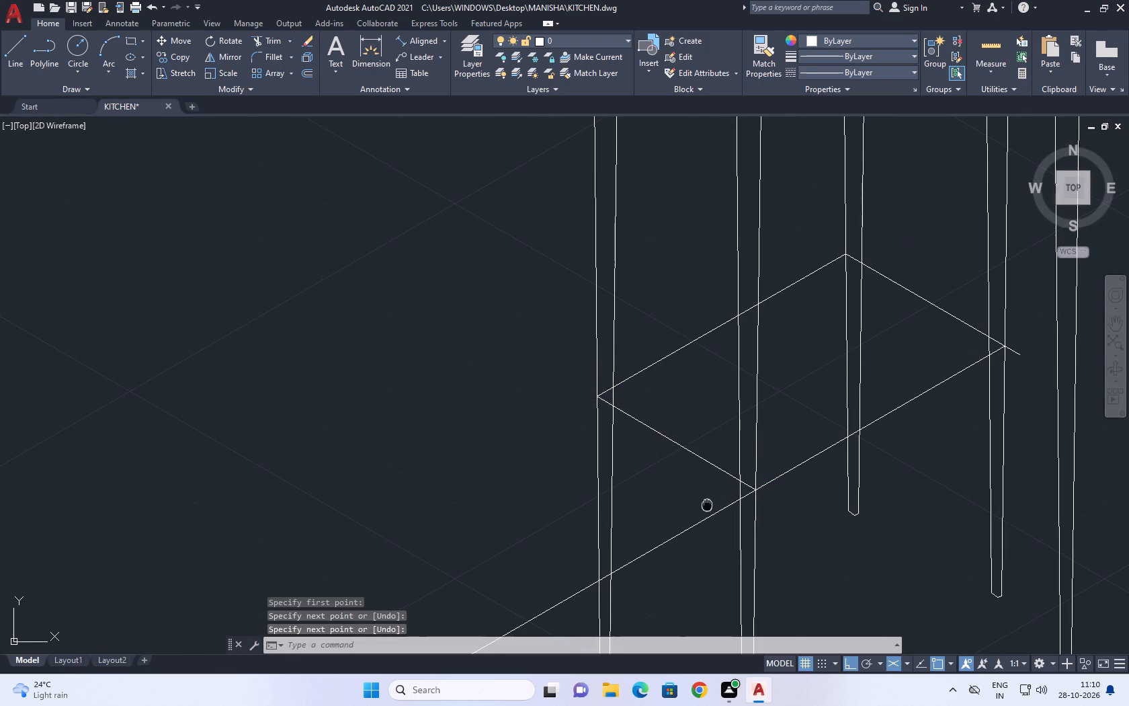
{"action": "middle_click_drag", "start_coordinate": [704, 489], "coordinate": [663, 373]}
{"action": "key", "text": "t"}
{"action": "key", "text": "r"}
{"action": "key", "text": "space"}
{"action": "left_click", "coordinate": [642, 362]}
{"action": "left_click", "coordinate": [660, 437]}
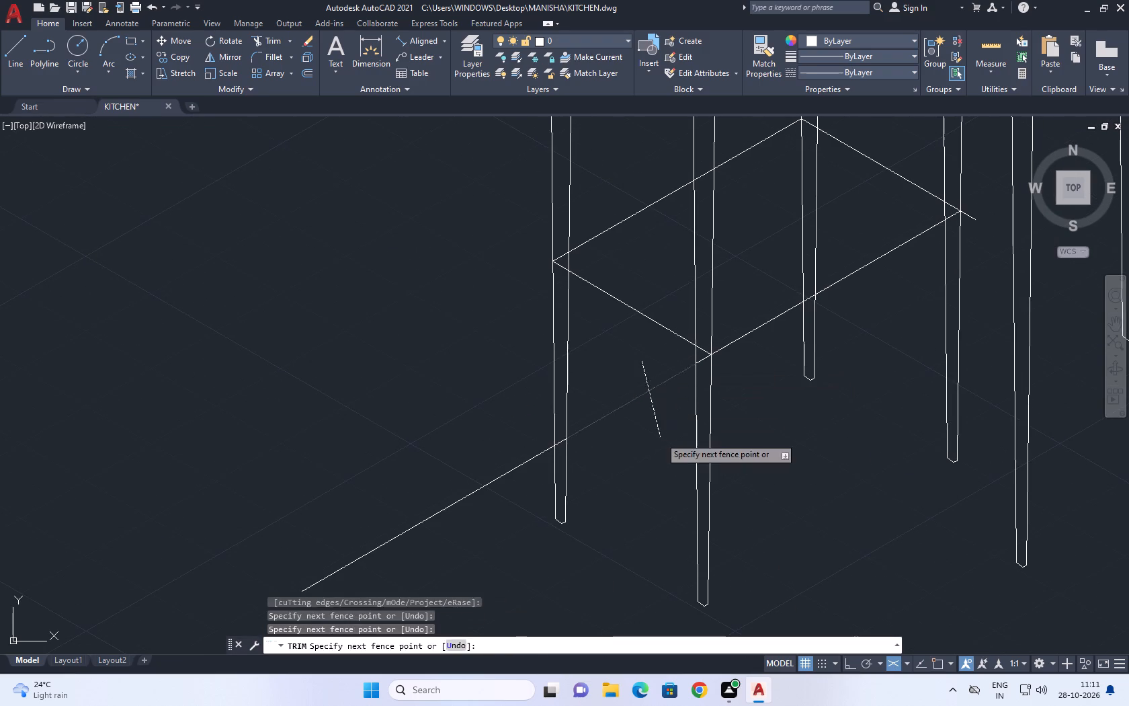
{"action": "key", "text": "Escape"}
{"action": "left_click", "coordinate": [528, 454]}
{"action": "left_click", "coordinate": [505, 487]}
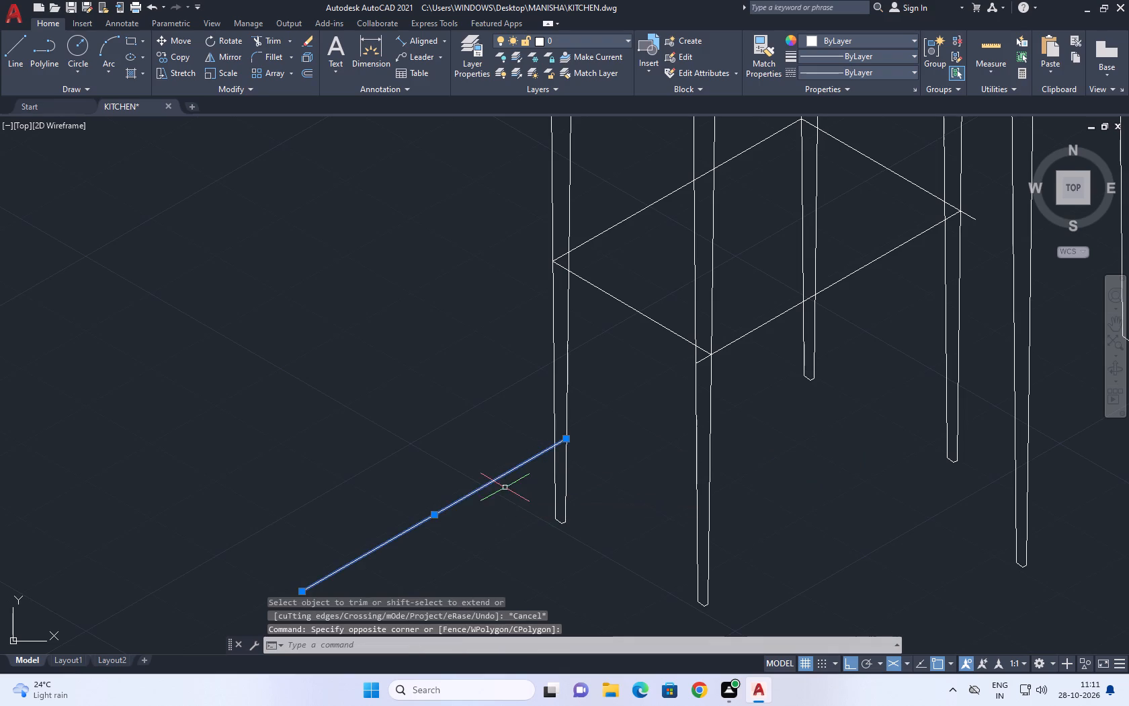
{"action": "key", "text": "Delete"}
Stretch the footrest line's overshooting end back to the outline's corner on the front leg's edge.
{"action": "middle_click_drag", "start_coordinate": [710, 362], "coordinate": [655, 461]}
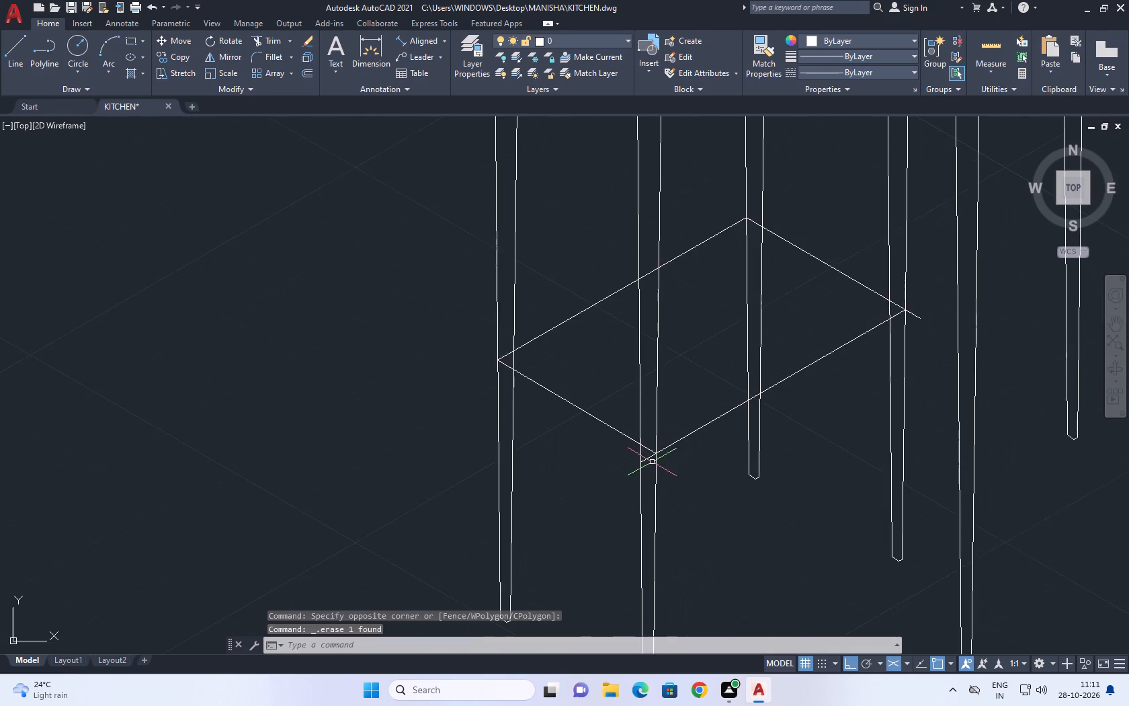
{"action": "scroll", "coordinate": [652, 463], "scroll_direction": "down", "scroll_amount": 1}
{"action": "scroll", "coordinate": [651, 461], "scroll_direction": "up", "scroll_amount": 1}
{"action": "middle_click_drag", "start_coordinate": [651, 461], "coordinate": [616, 472]}
{"action": "scroll", "coordinate": [616, 473], "scroll_direction": "up", "scroll_amount": 4}
{"action": "left_click", "coordinate": [611, 467]}
{"action": "left_click", "coordinate": [597, 496]}
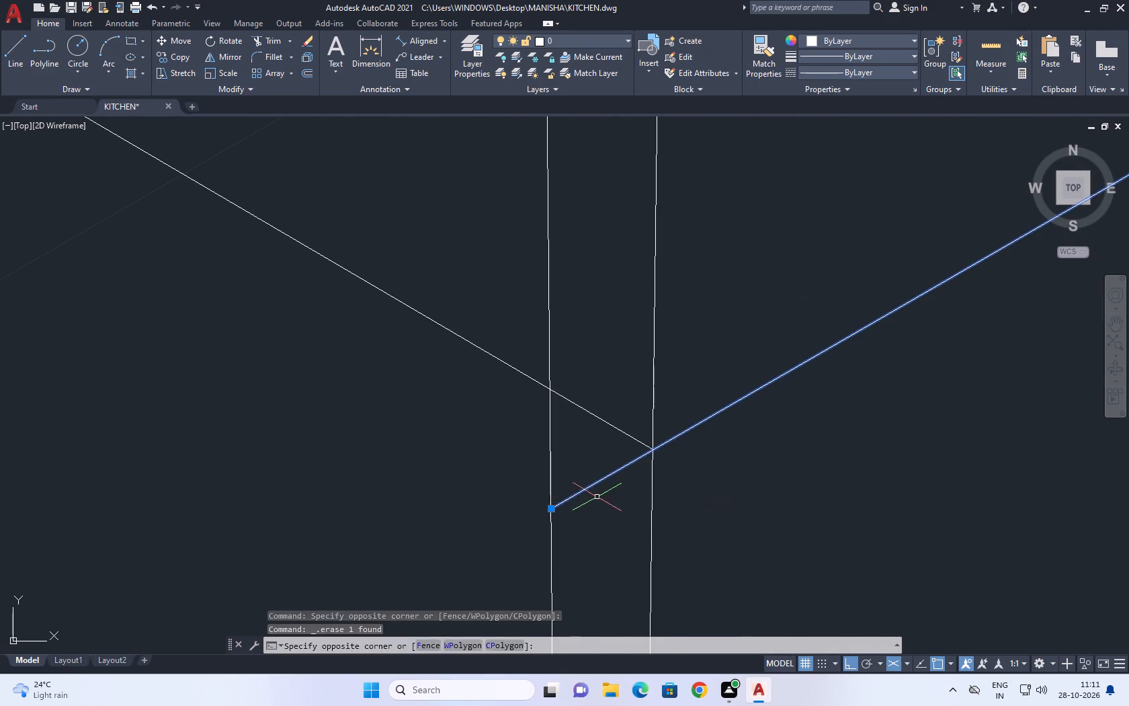
{"action": "left_click", "coordinate": [550, 510]}
{"action": "left_click", "coordinate": [649, 448]}
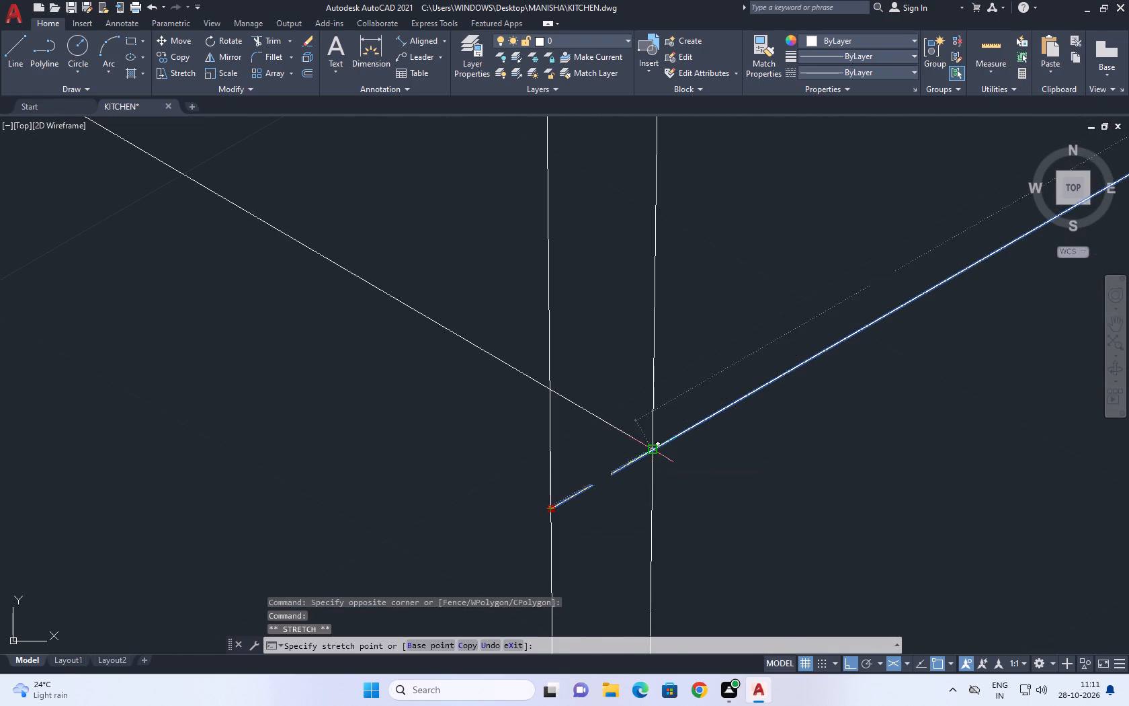
{"action": "key", "text": "Escape"}
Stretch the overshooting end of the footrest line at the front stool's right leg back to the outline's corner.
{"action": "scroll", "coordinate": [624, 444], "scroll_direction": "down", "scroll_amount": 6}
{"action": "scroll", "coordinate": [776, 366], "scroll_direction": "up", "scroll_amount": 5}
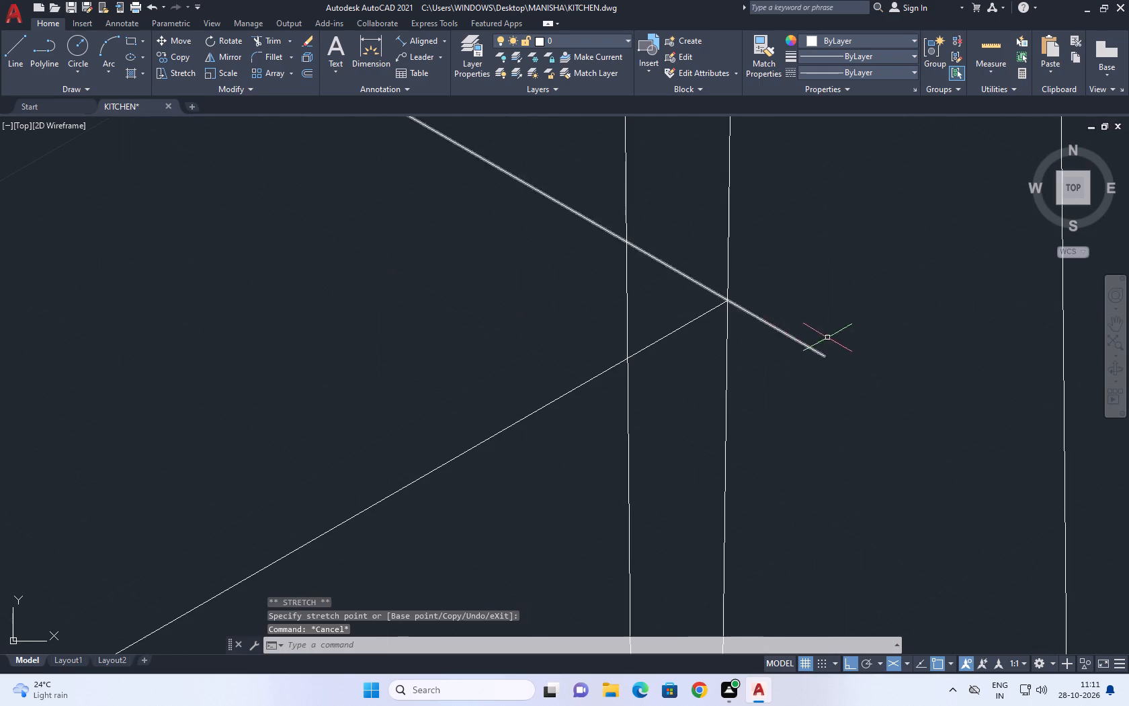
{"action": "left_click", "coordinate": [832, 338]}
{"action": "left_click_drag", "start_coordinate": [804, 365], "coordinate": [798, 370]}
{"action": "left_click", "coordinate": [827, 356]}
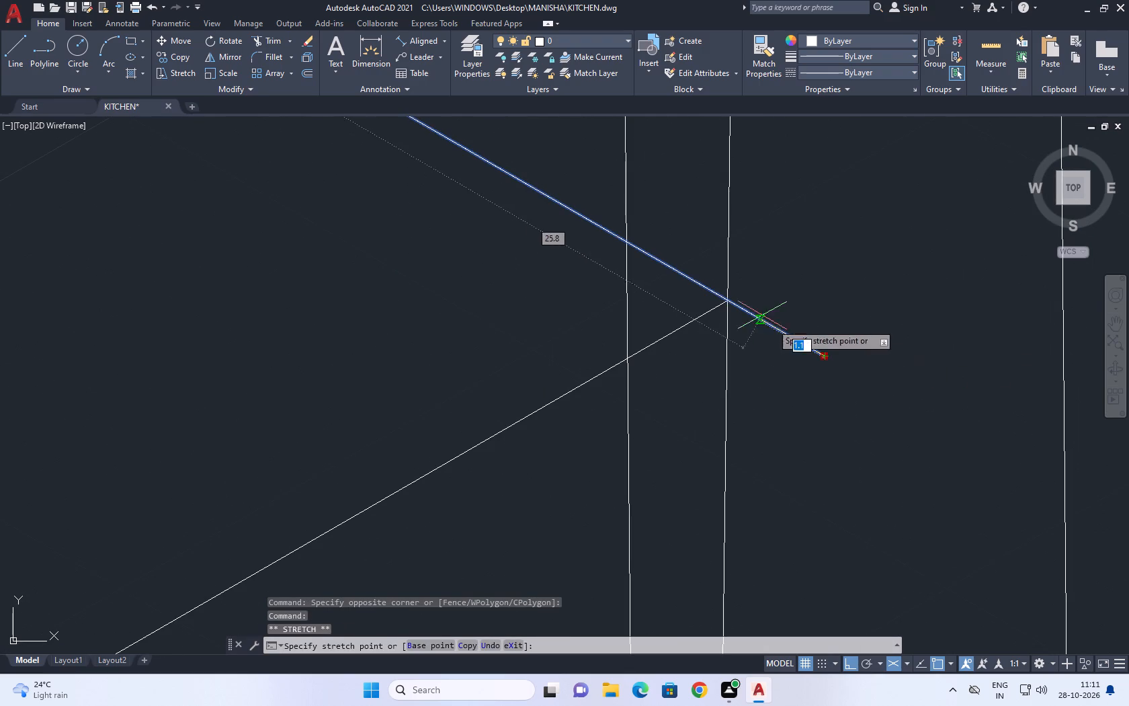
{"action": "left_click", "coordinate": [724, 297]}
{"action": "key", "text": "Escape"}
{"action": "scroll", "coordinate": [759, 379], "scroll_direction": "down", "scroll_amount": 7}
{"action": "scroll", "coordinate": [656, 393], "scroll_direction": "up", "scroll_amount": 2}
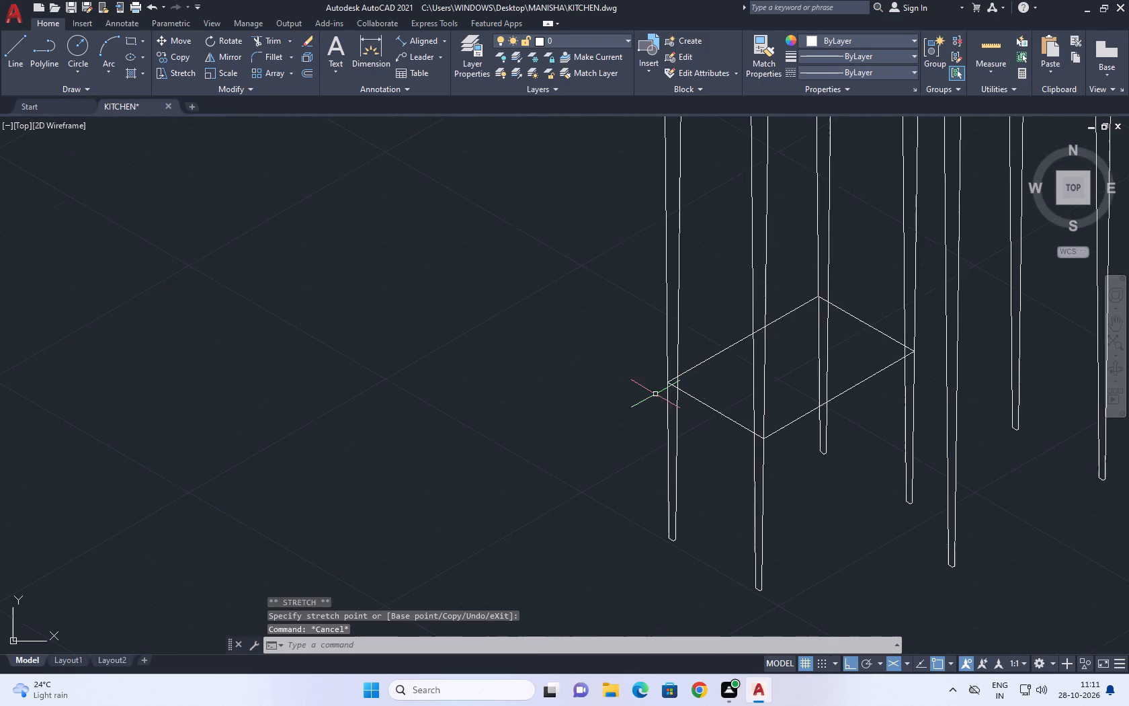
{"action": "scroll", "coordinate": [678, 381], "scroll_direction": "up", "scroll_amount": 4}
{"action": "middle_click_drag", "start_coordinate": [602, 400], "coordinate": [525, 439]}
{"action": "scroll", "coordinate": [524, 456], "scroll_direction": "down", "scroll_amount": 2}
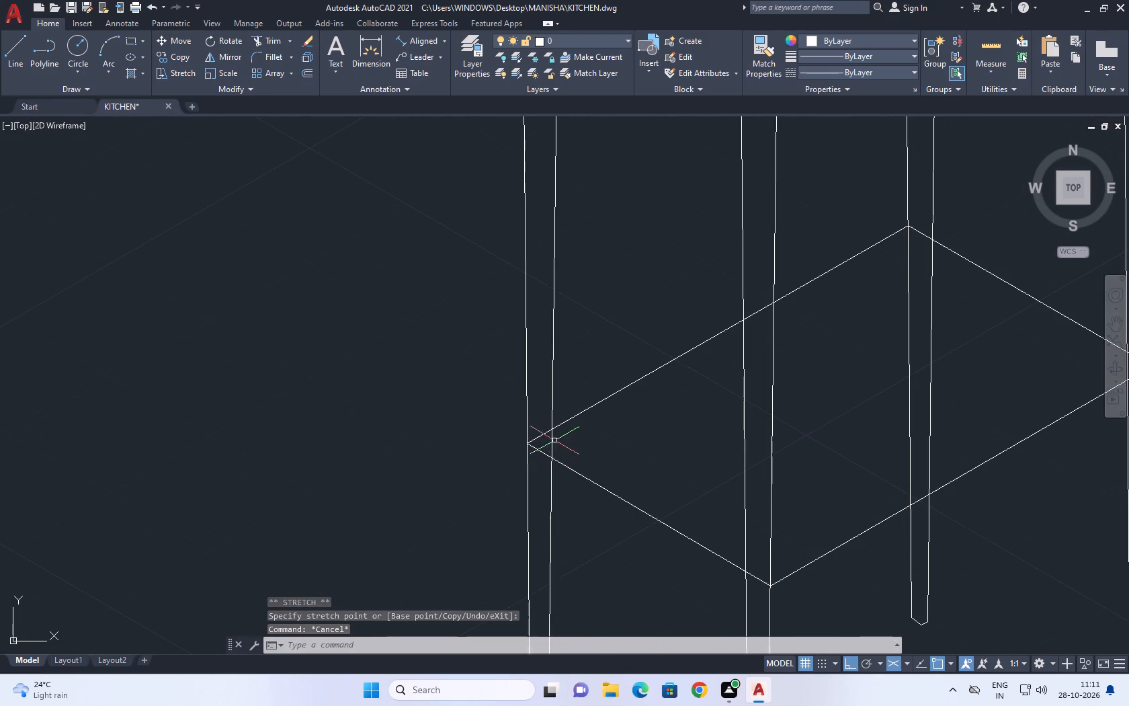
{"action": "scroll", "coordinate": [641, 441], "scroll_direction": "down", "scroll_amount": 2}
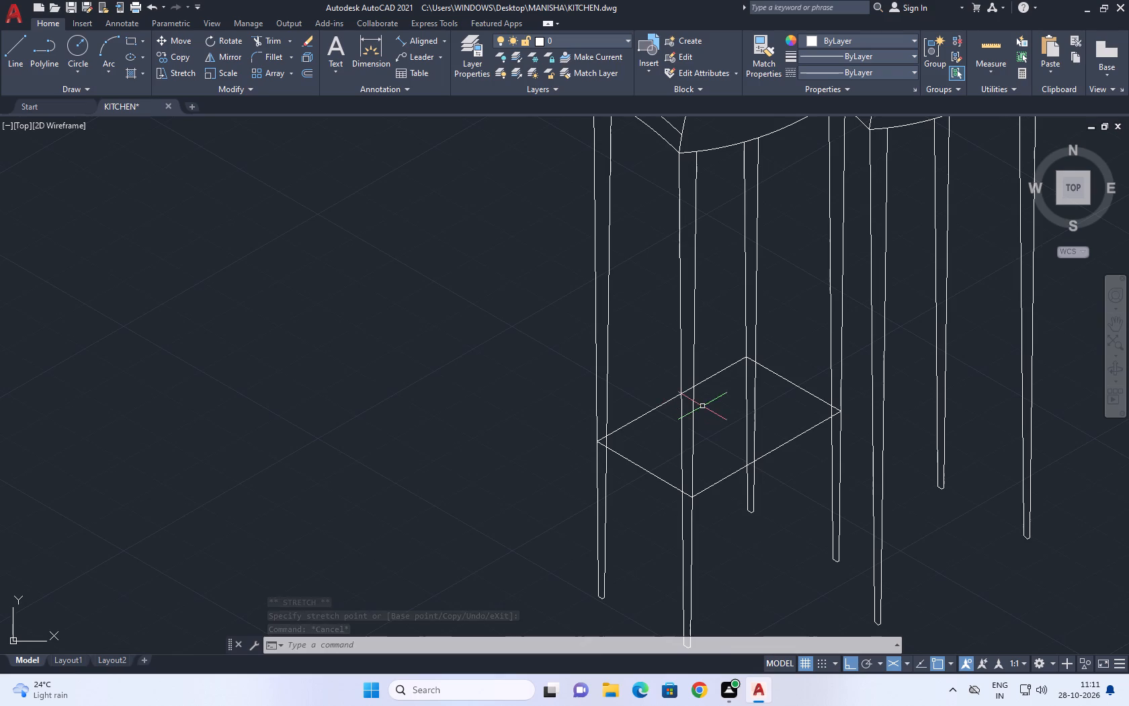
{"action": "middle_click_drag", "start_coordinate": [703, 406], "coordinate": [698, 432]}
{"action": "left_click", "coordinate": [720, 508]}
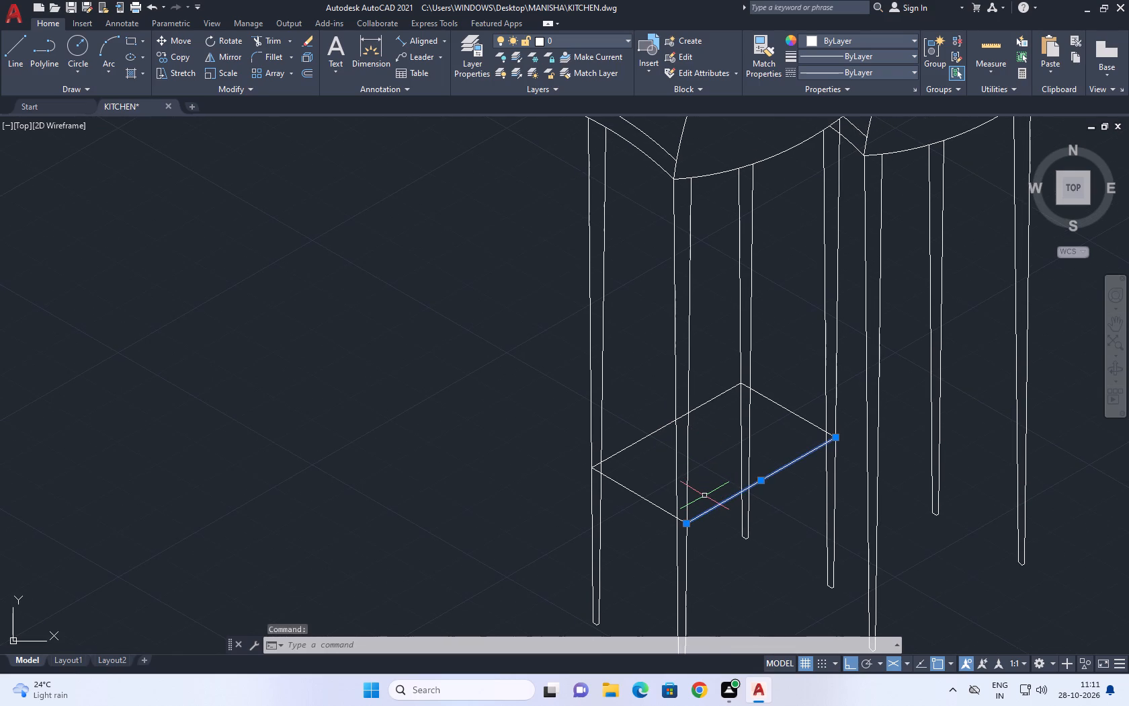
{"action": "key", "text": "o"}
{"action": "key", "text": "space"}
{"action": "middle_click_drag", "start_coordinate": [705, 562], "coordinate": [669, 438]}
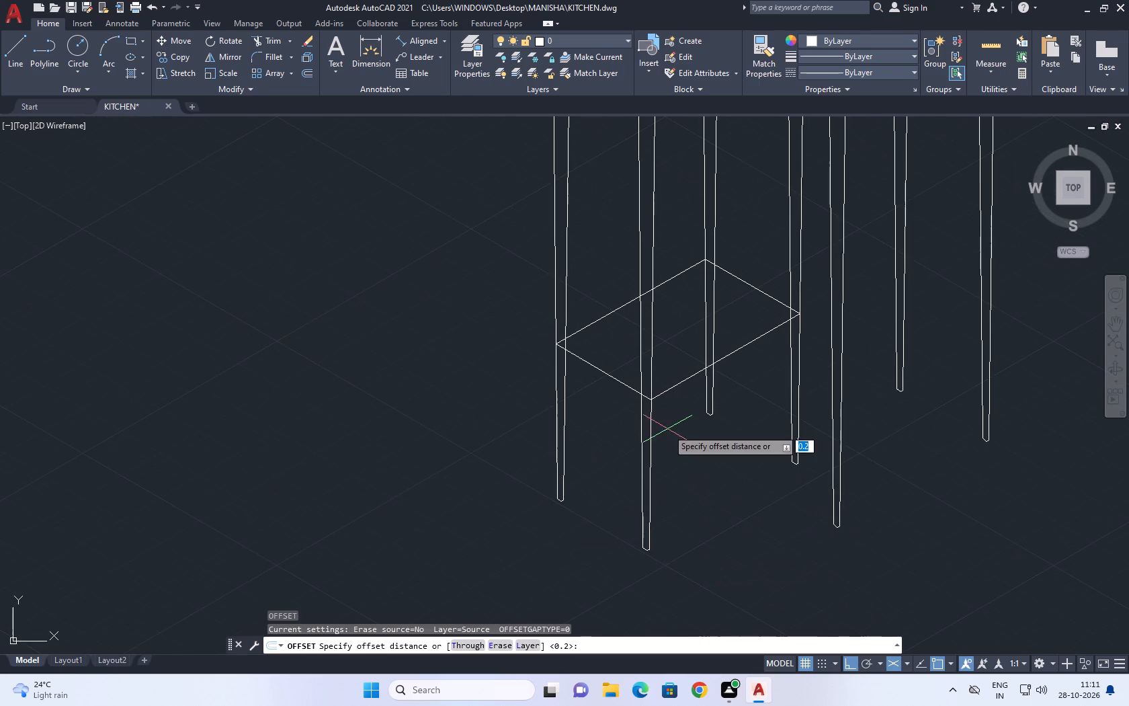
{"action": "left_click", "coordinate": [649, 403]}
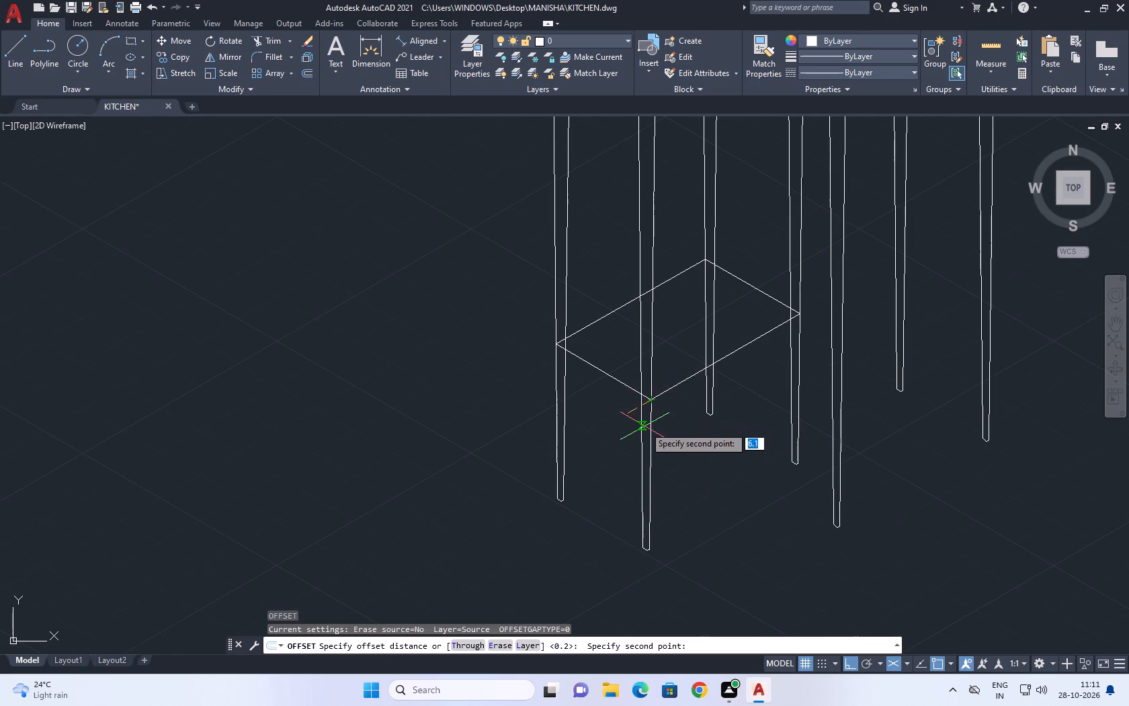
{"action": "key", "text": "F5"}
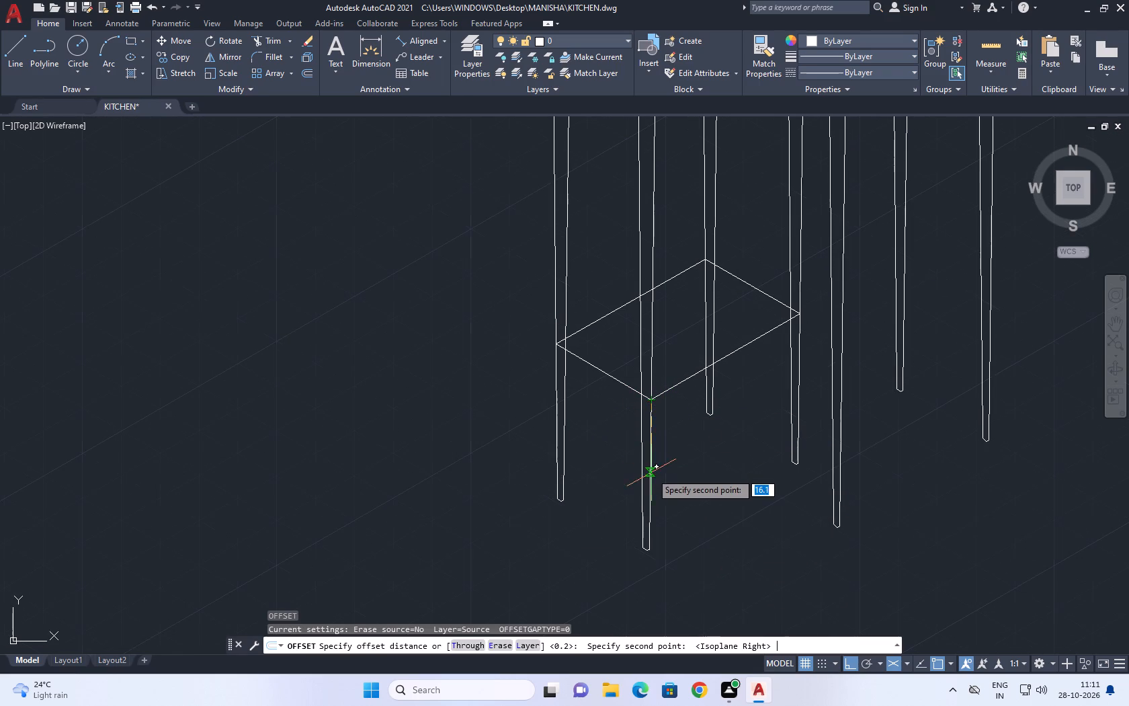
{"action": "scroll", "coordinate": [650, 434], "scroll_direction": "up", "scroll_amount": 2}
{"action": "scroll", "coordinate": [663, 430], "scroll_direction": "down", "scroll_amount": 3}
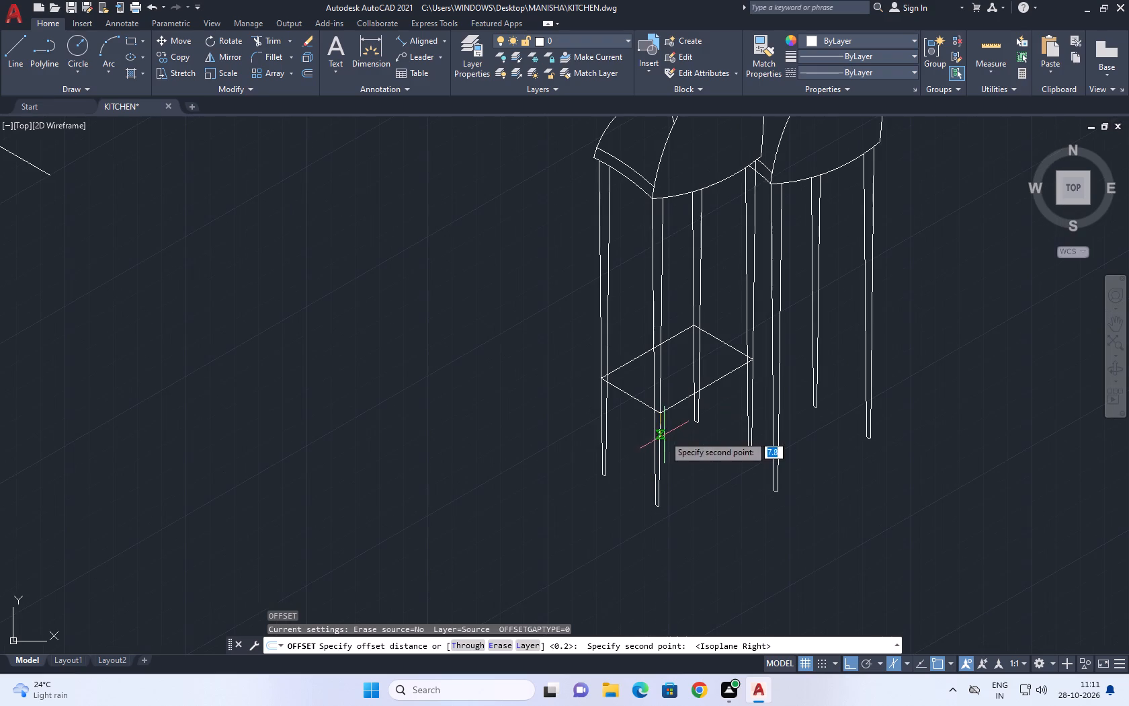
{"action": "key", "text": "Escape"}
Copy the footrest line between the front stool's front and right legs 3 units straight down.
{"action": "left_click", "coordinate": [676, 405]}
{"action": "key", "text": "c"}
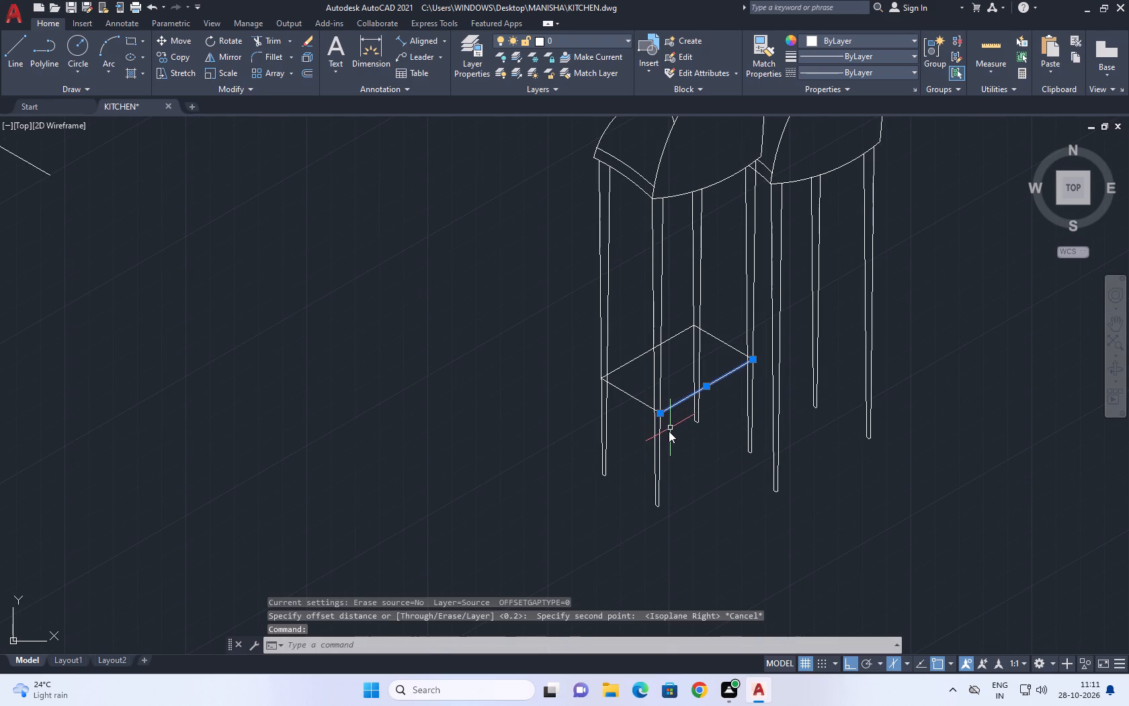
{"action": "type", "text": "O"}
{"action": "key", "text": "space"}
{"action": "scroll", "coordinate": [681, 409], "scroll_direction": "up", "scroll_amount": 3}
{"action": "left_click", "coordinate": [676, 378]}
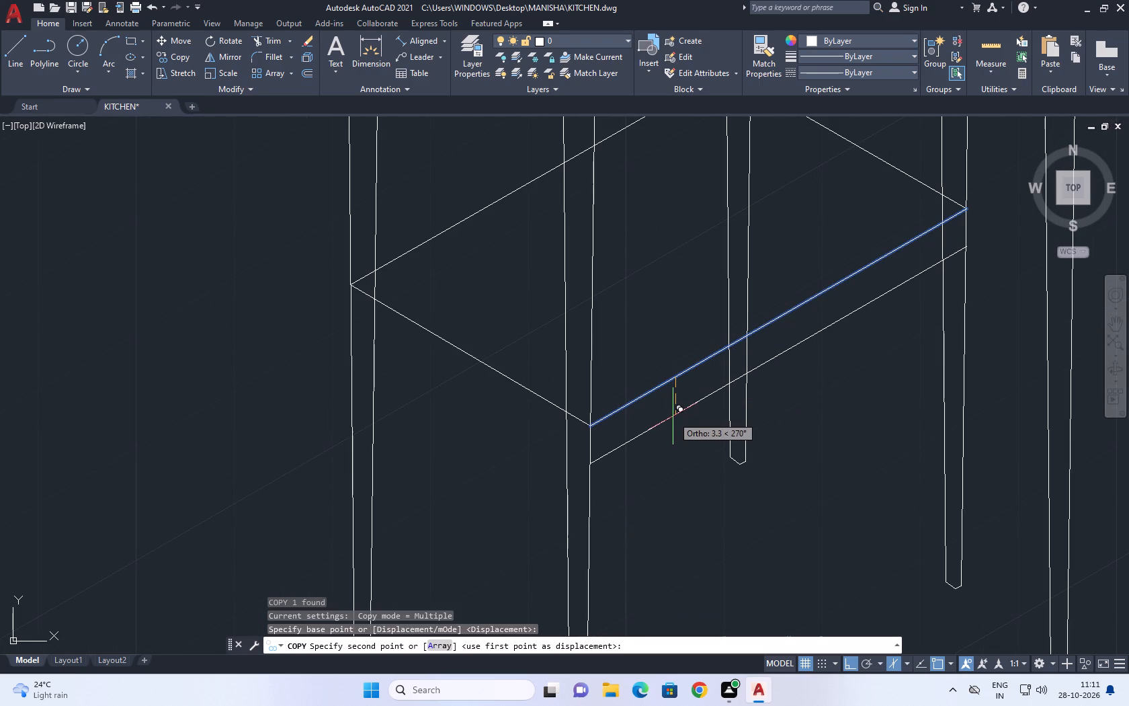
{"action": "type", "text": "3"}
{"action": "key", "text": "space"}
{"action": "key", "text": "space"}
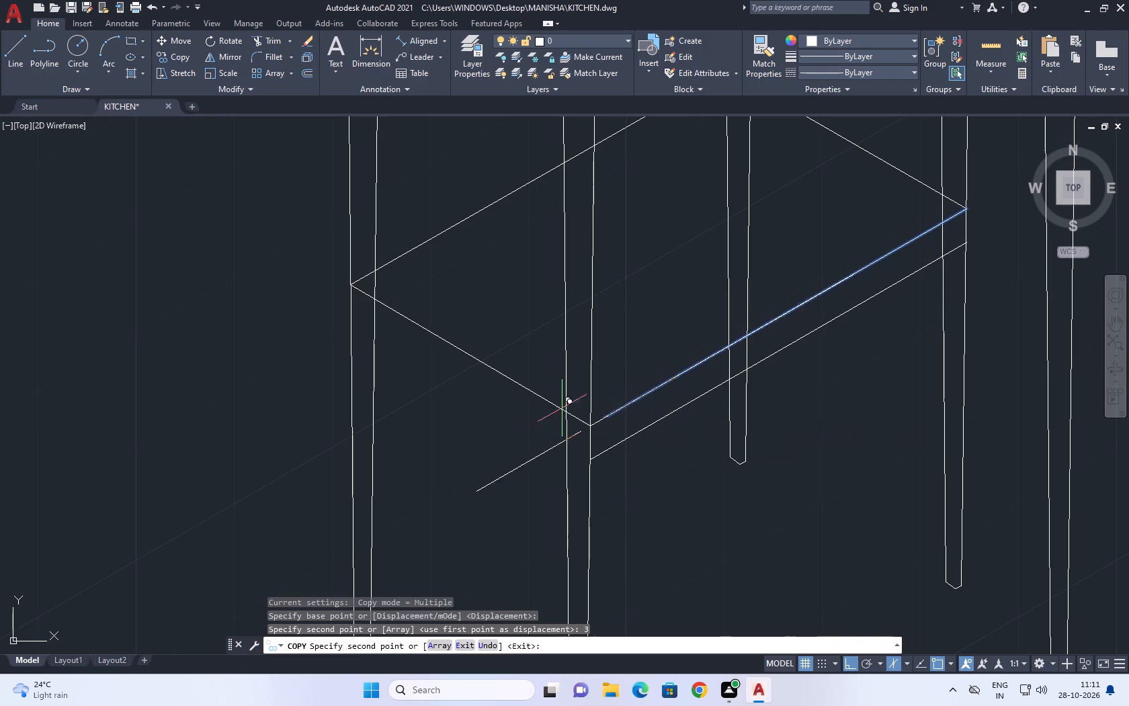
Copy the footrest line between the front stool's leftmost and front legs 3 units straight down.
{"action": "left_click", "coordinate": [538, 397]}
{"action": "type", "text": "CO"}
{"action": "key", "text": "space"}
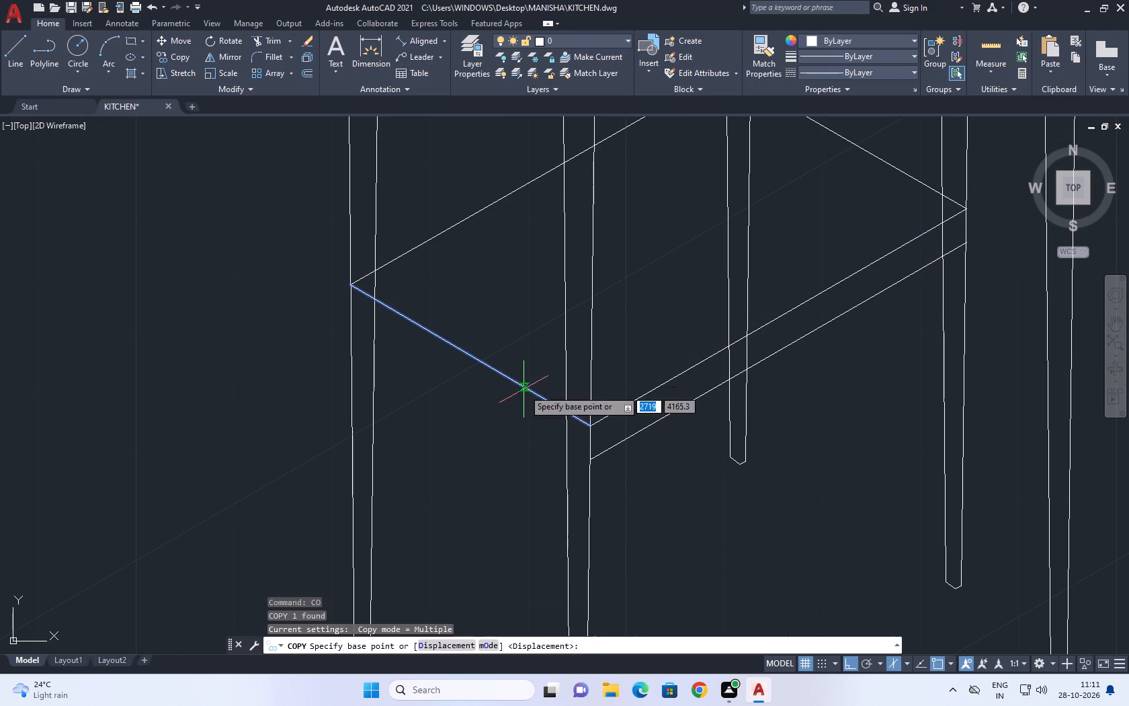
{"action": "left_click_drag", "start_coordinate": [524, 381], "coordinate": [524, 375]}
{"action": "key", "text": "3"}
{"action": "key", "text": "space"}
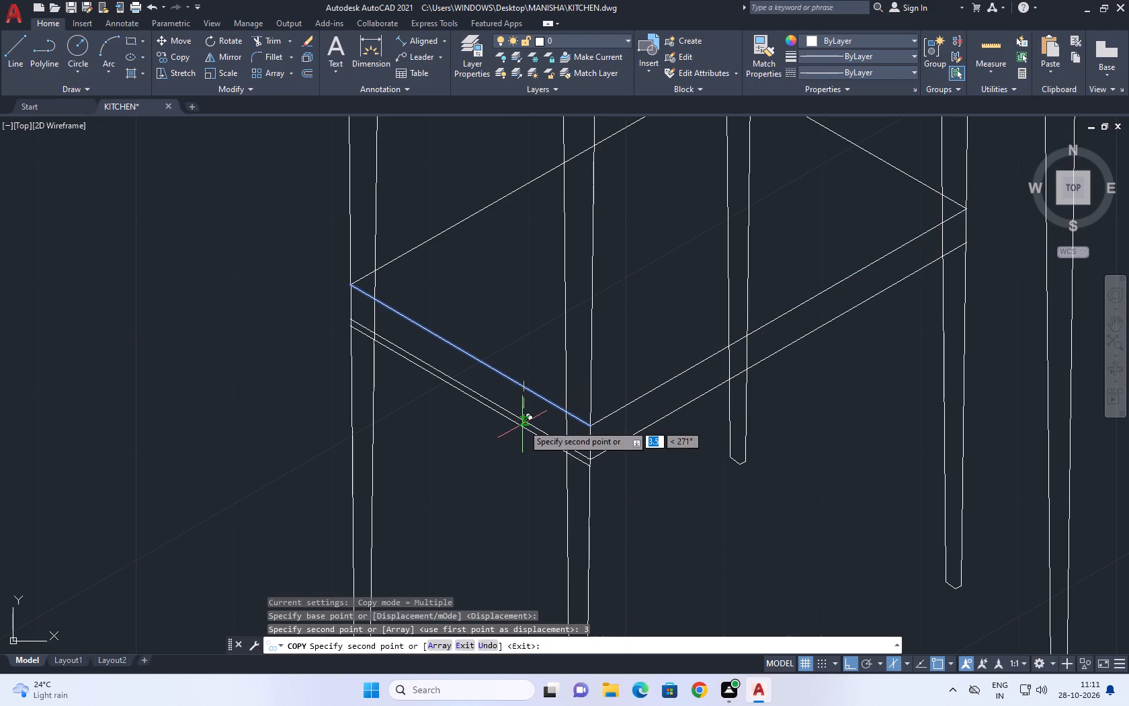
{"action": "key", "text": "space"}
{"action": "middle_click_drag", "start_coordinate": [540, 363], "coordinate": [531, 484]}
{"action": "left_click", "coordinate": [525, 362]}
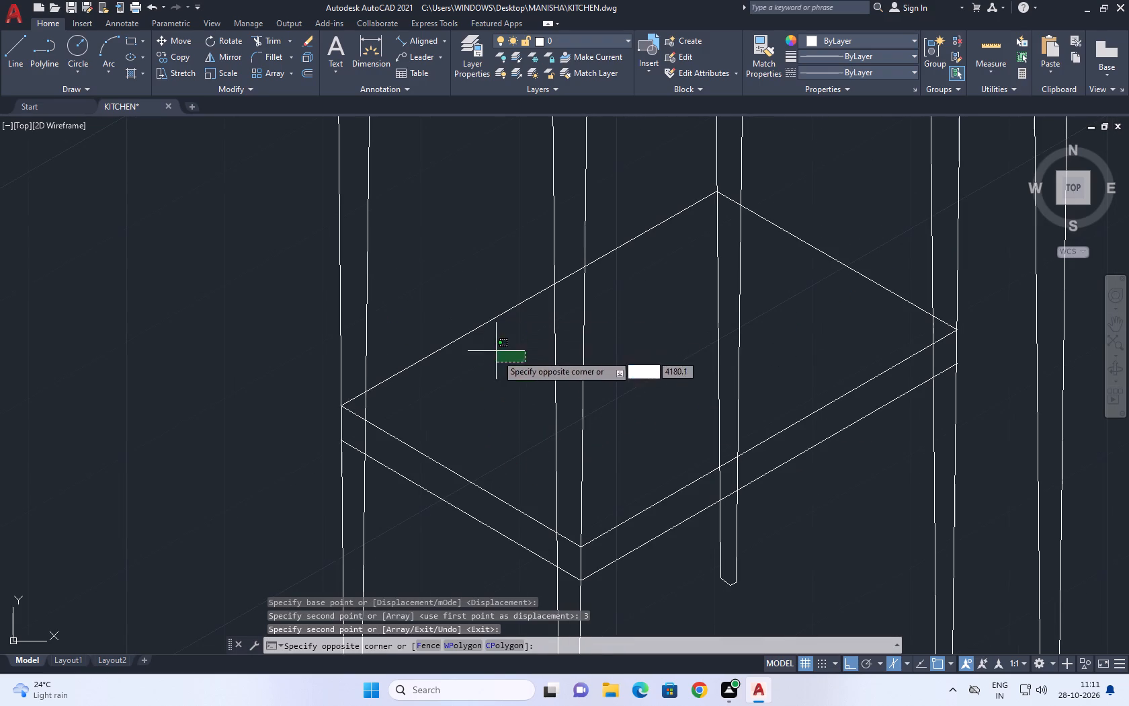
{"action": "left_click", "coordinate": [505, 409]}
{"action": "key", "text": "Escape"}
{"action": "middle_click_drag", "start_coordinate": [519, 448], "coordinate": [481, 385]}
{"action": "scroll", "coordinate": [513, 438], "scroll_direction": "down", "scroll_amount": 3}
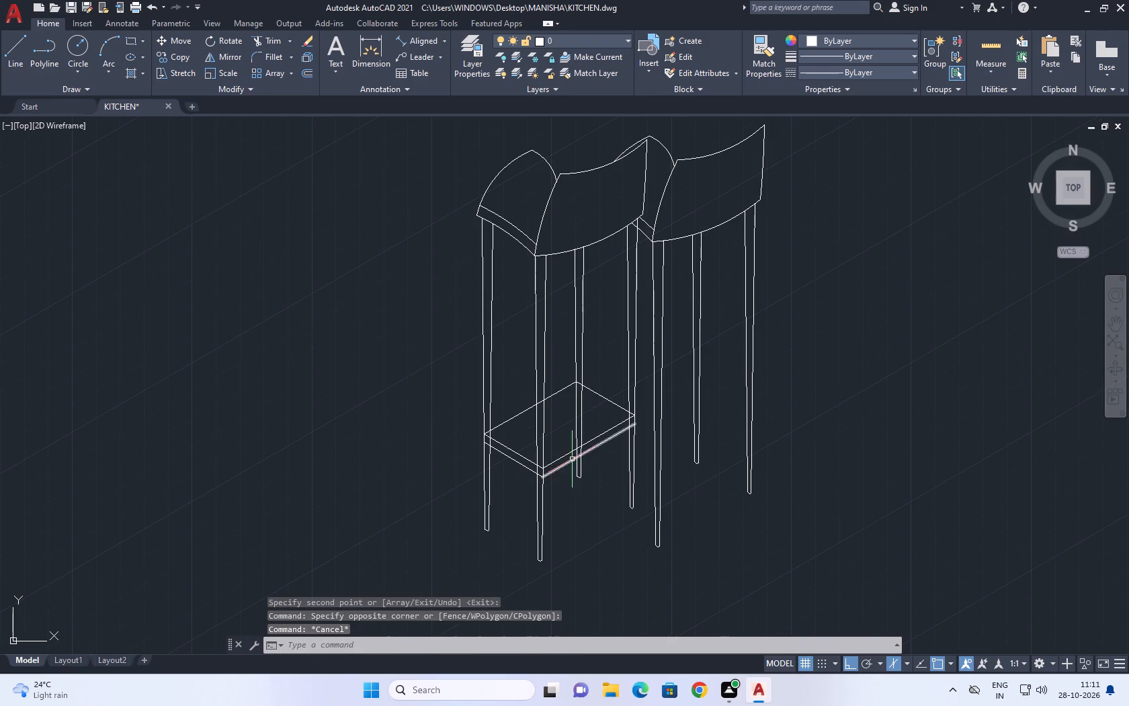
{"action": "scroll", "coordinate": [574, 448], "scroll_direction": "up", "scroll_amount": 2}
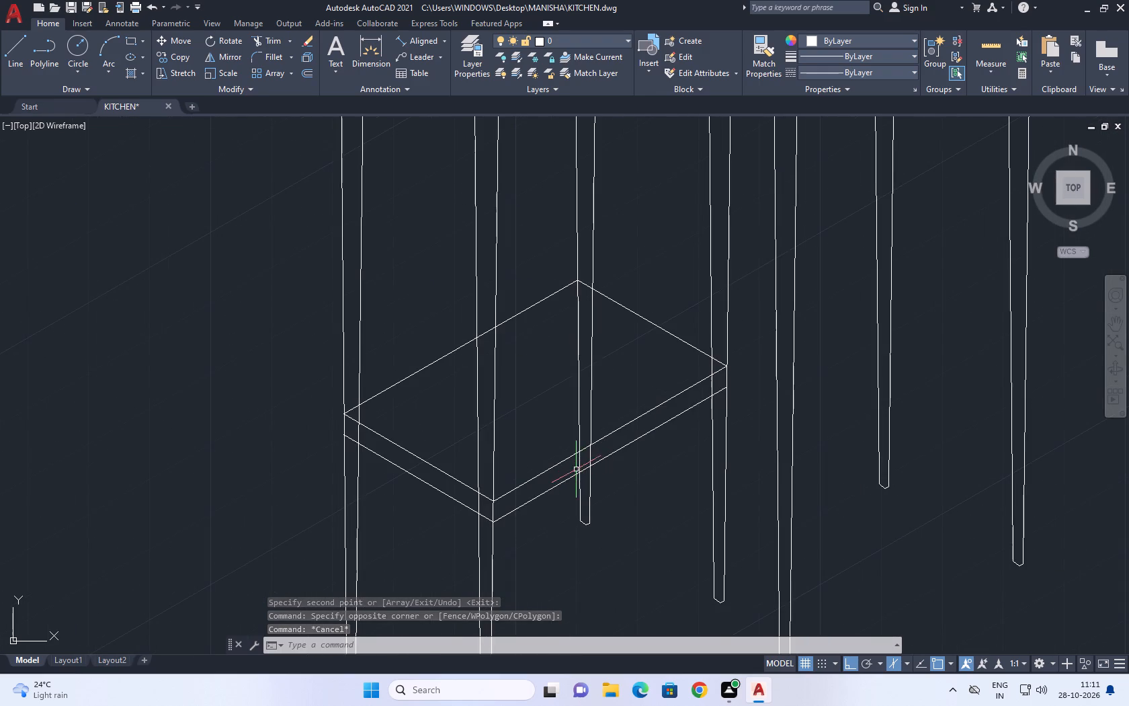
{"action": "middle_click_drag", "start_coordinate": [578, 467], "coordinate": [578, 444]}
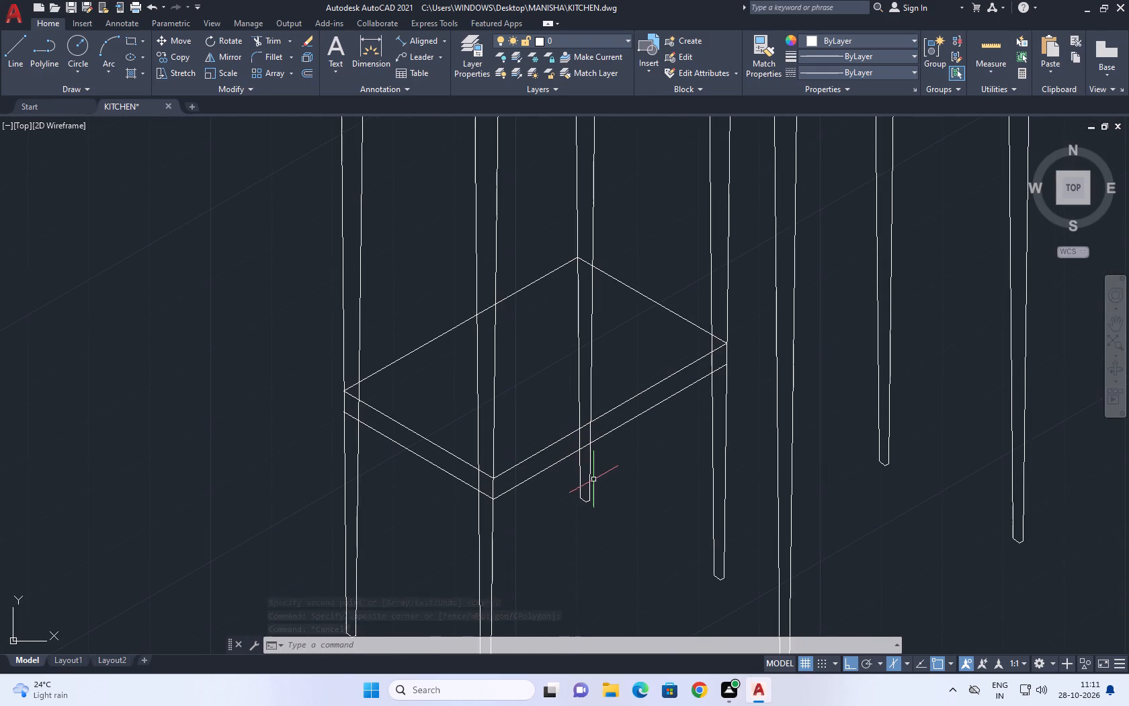
Undo the footrest copies, stretches, trim and outline lines until only the front stool's legs remain.
{"action": "key", "text": "ctrl+z"}
{"action": "key", "text": "ctrl+z"}
{"action": "key", "text": "ctrl+z"}
{"action": "key", "text": "ctrl+z"}
{"action": "key", "text": "ctrl+z"}
{"action": "key", "text": "ctrl+z"}
{"action": "key", "text": "ctrl+z"}
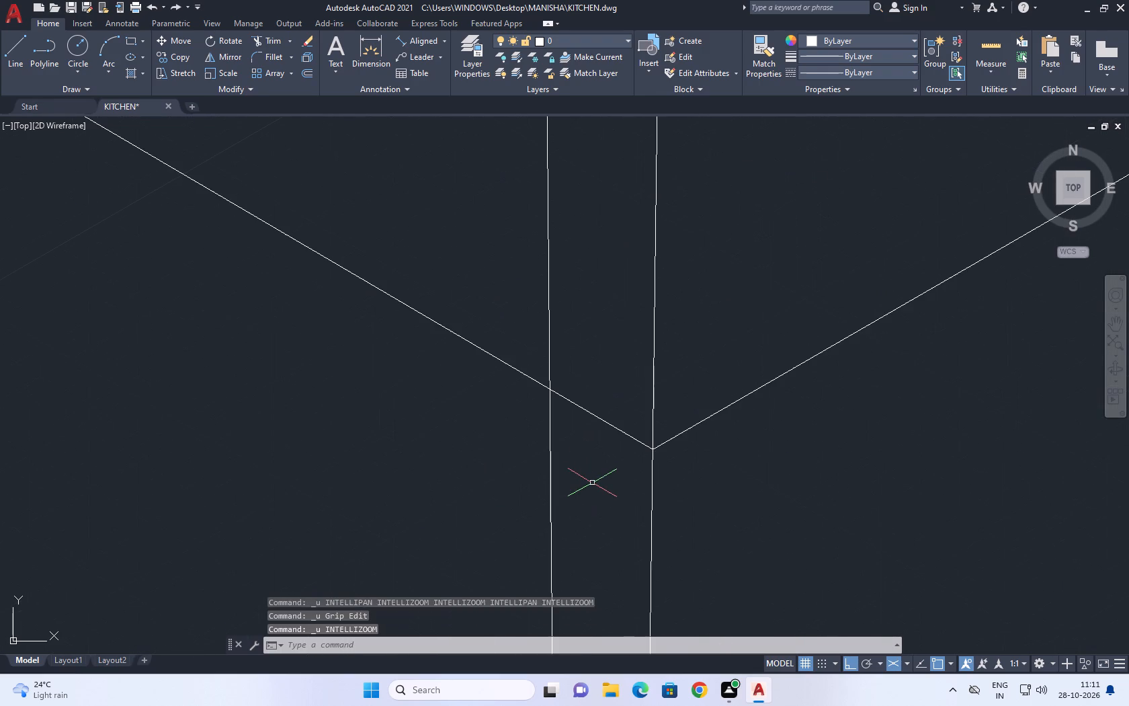
{"action": "key", "text": "ctrl+z"}
{"action": "key", "text": "ctrl+z"}
{"action": "key", "text": "ctrl+z"}
{"action": "key", "text": "ctrl+z"}
{"action": "key", "text": "ctrl+z"}
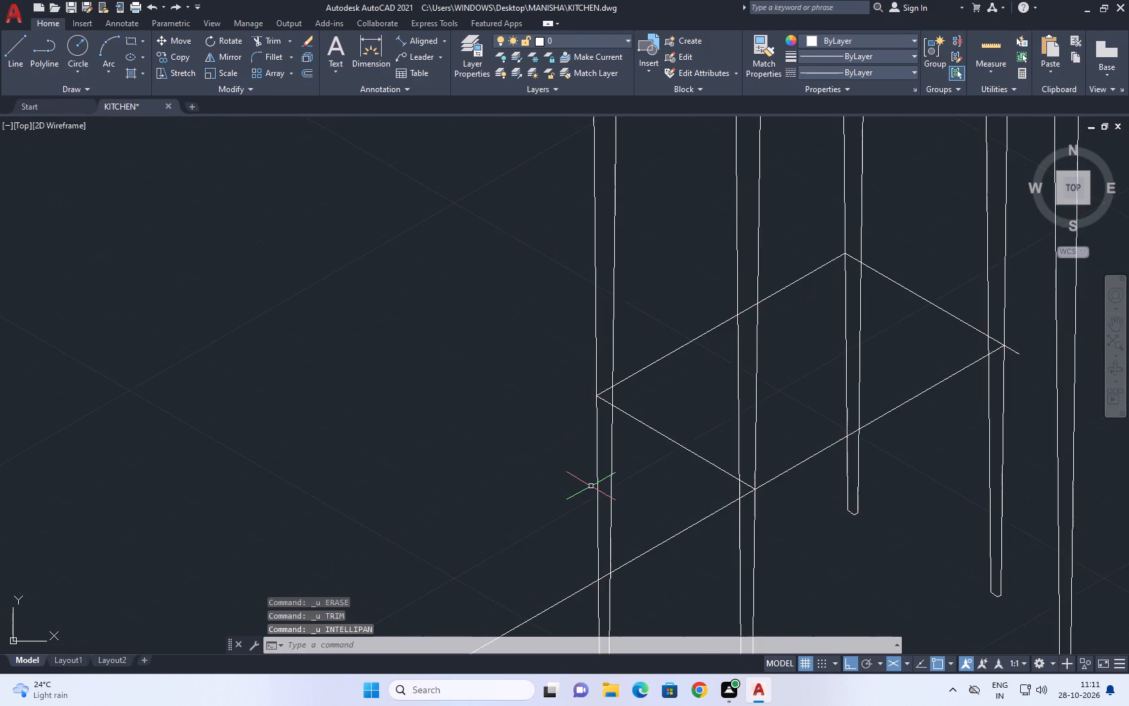
{"action": "key", "text": "ctrl+z"}
{"action": "key", "text": "ctrl+z"}
{"action": "key", "text": "ctrl+z"}
Open the front stool's CHAIR block definition for editing.
{"action": "left_click", "coordinate": [653, 447]}
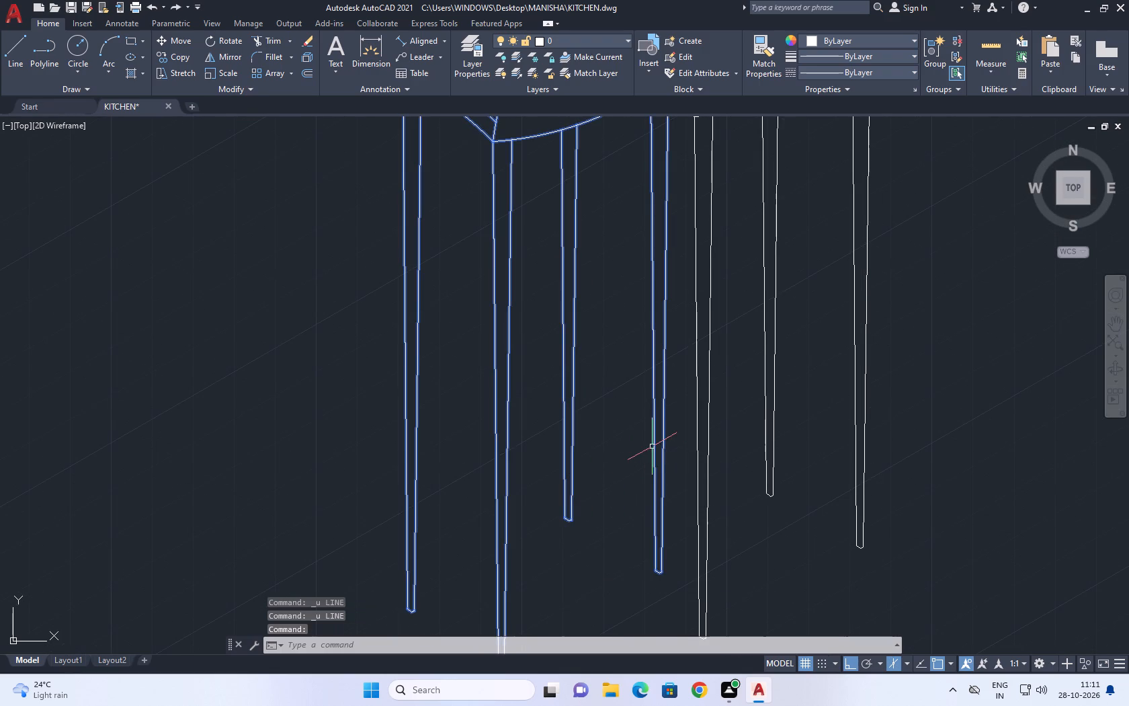
{"action": "triple_click", "coordinate": [652, 449]}
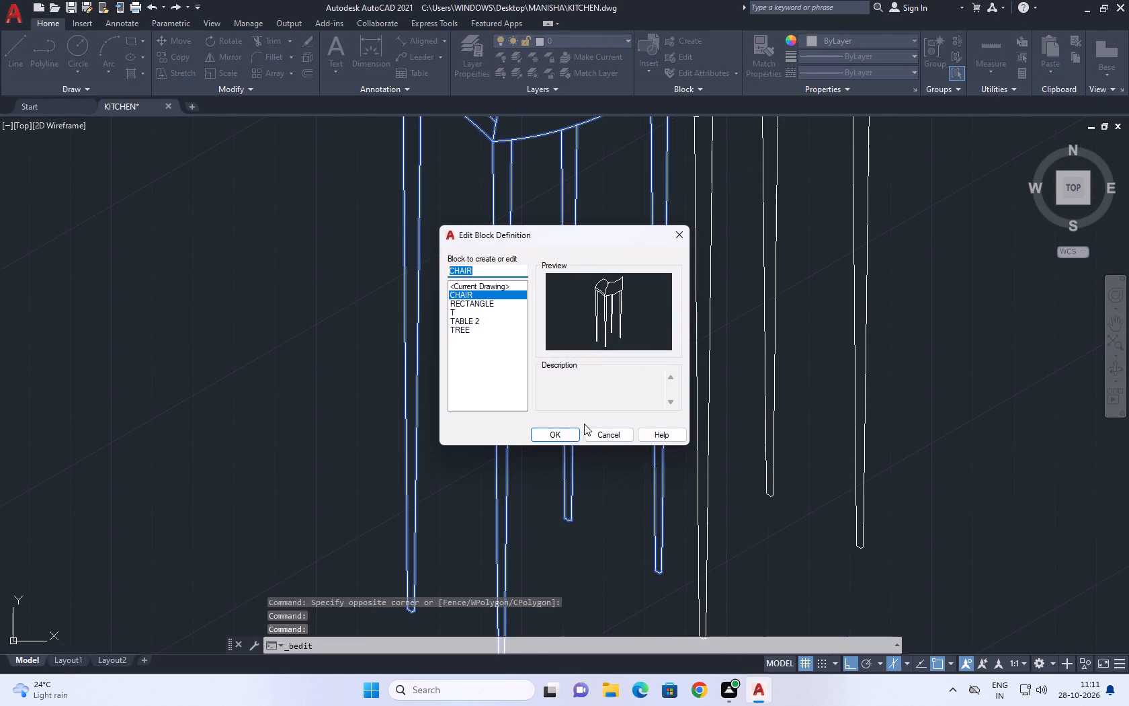
{"action": "left_click", "coordinate": [558, 435]}
Draw a 30° isometric footrest line from the leftmost leg's outer edge across the legs to beyond the right leg.
{"action": "middle_click_drag", "start_coordinate": [557, 429], "coordinate": [557, 430]}
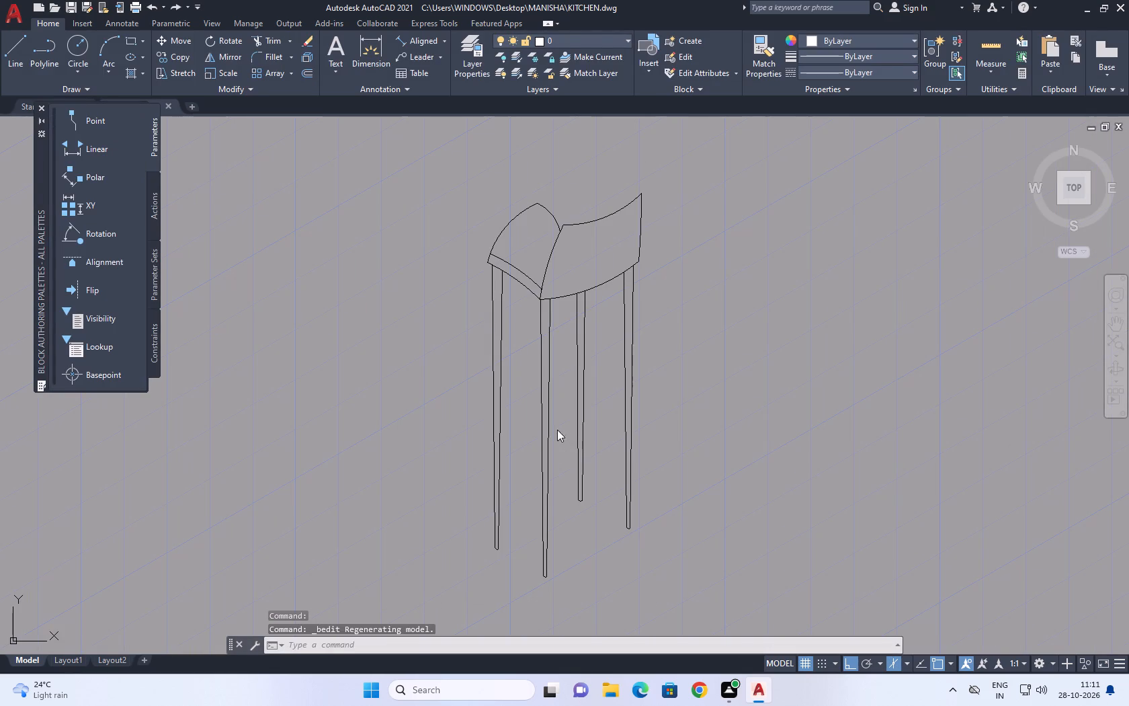
{"action": "middle_click_drag", "start_coordinate": [557, 430], "coordinate": [559, 459]}
{"action": "key", "text": "l"}
{"action": "key", "text": "space"}
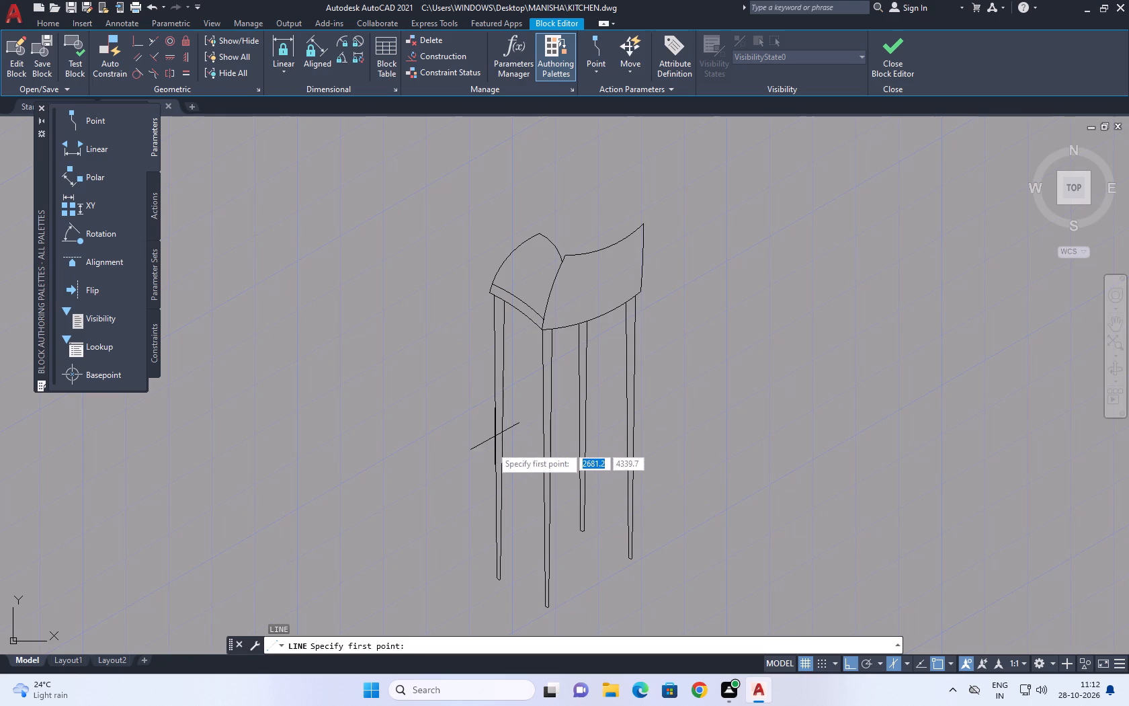
{"action": "left_click", "coordinate": [495, 471]}
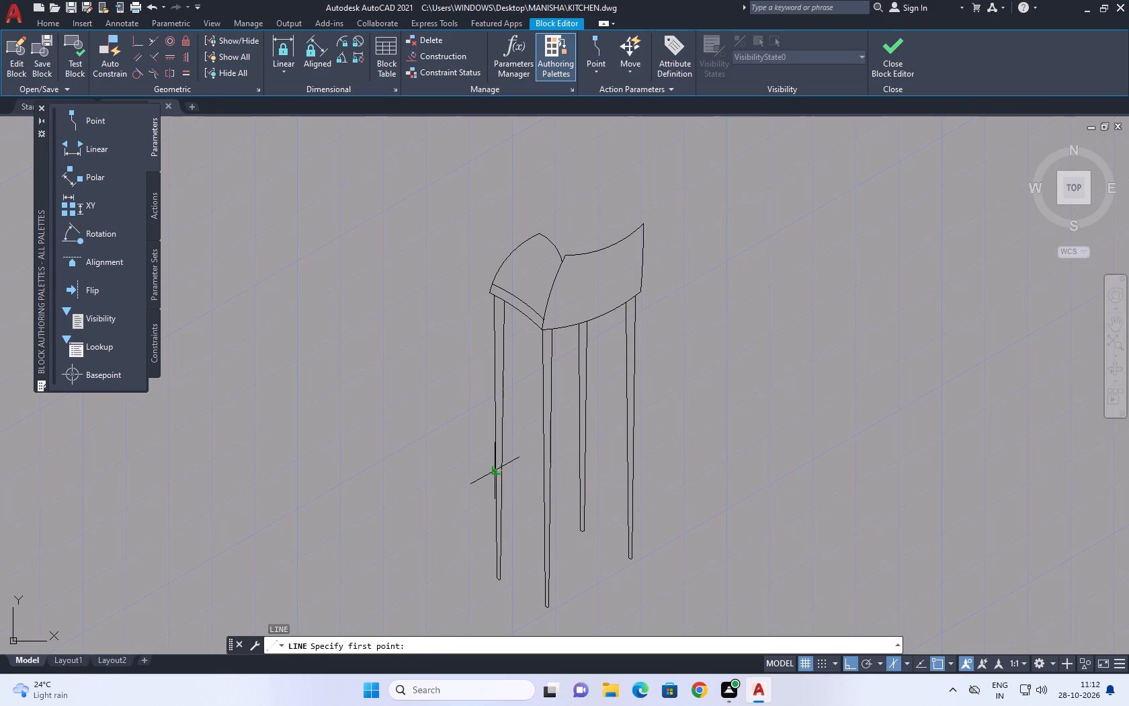
{"action": "left_click", "coordinate": [581, 421]}
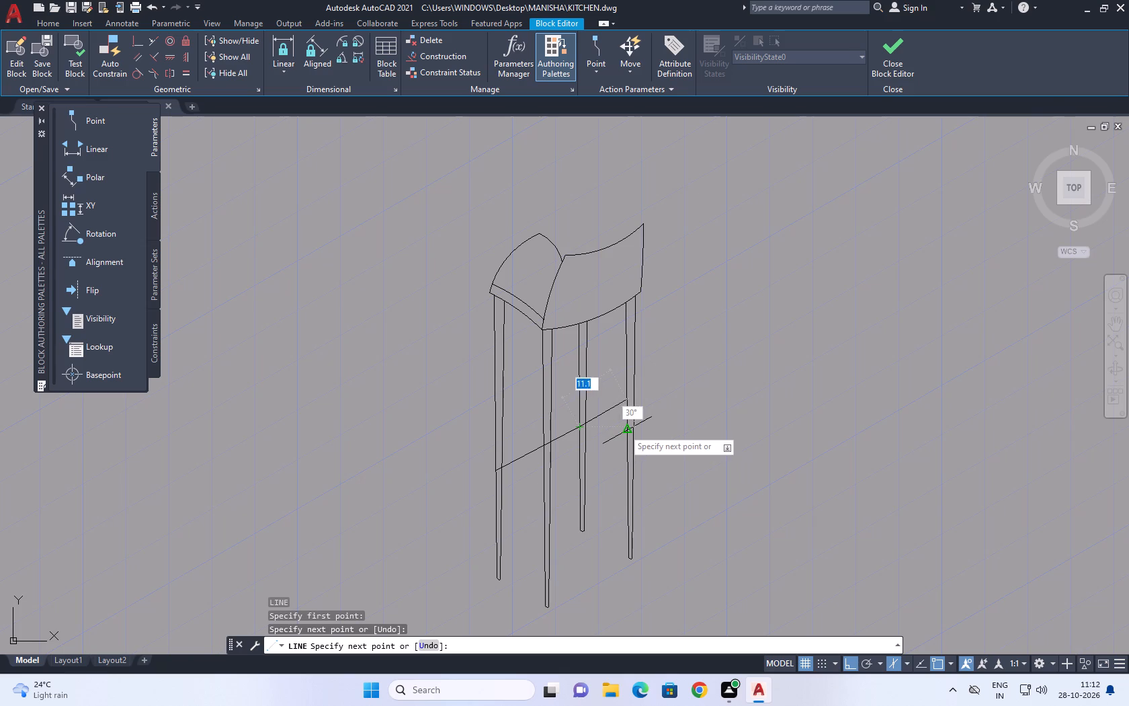
{"action": "key", "text": "ctrl+z"}
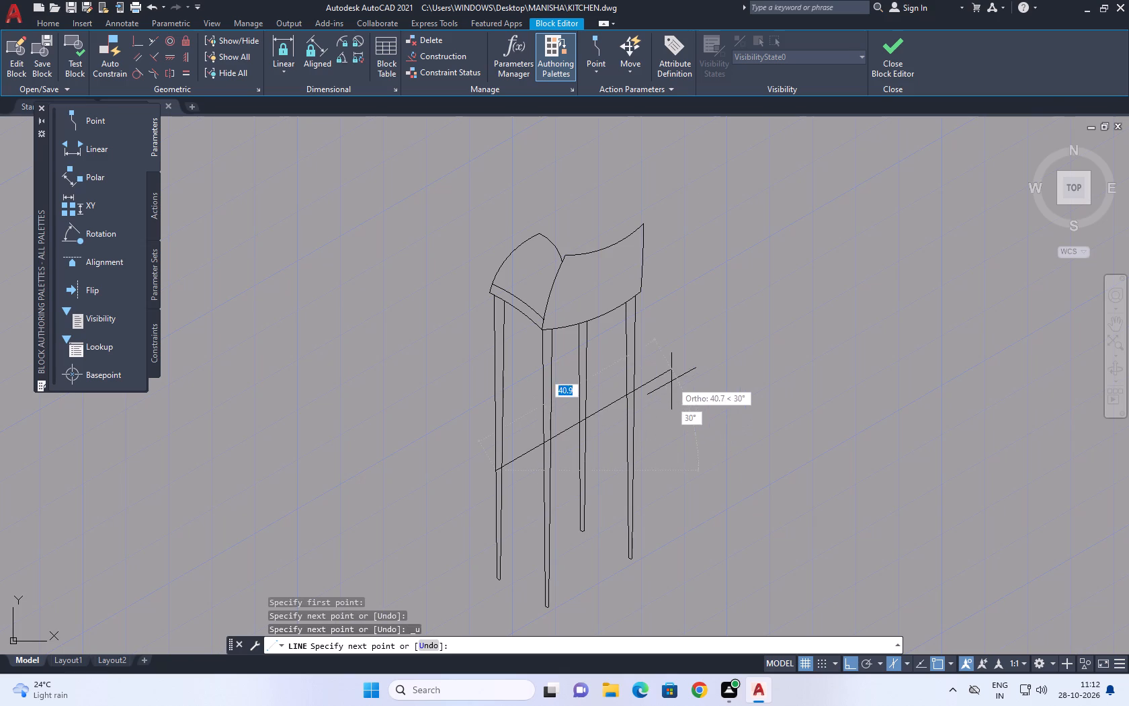
{"action": "left_click", "coordinate": [681, 373]}
{"action": "right_click", "coordinate": [681, 372]}
{"action": "left_click", "coordinate": [716, 396]}
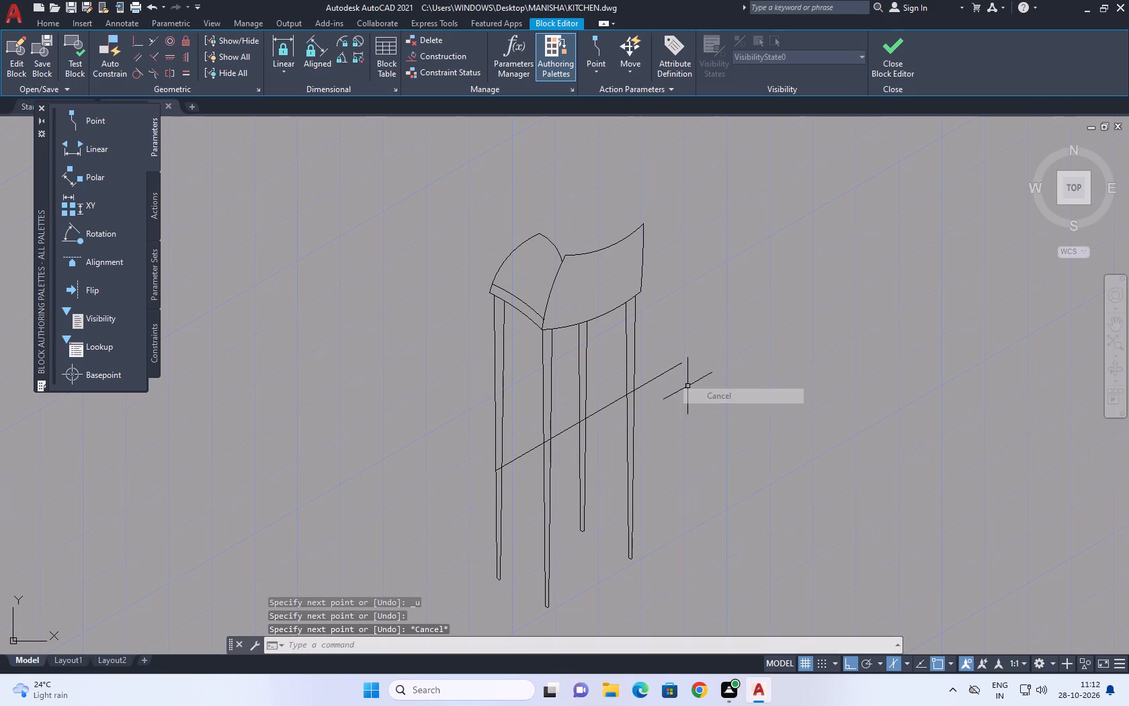
Trim the footrest line beyond the back leg, including the parts crossing and extending past the right leg.
{"action": "left_click", "coordinate": [42, 21]}
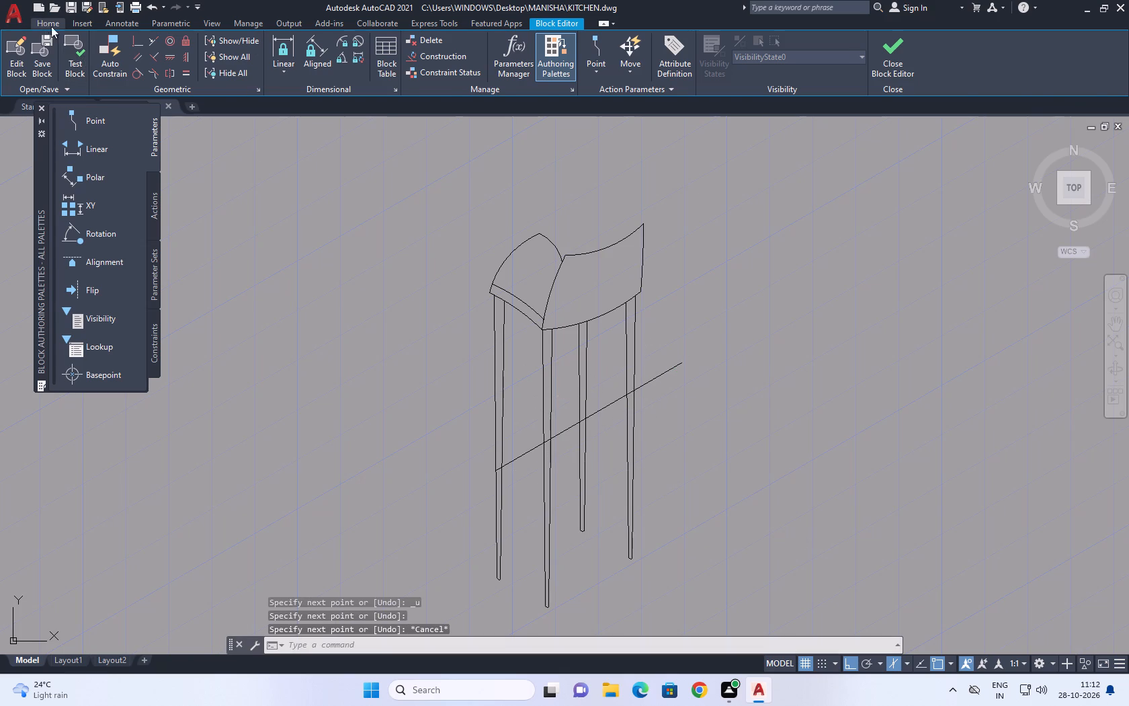
{"action": "left_click", "coordinate": [271, 37]}
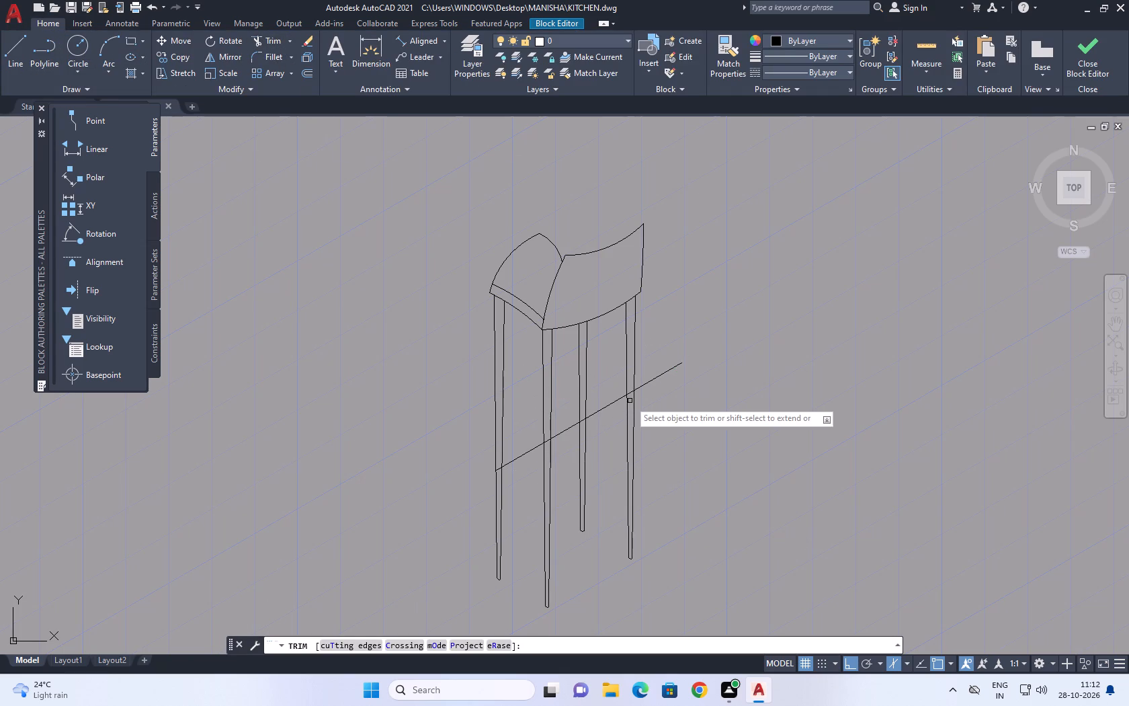
{"action": "scroll", "coordinate": [627, 399], "scroll_direction": "up", "scroll_amount": 2}
{"action": "left_click", "coordinate": [637, 372]}
{"action": "left_click", "coordinate": [638, 399]}
{"action": "left_click", "coordinate": [587, 393]}
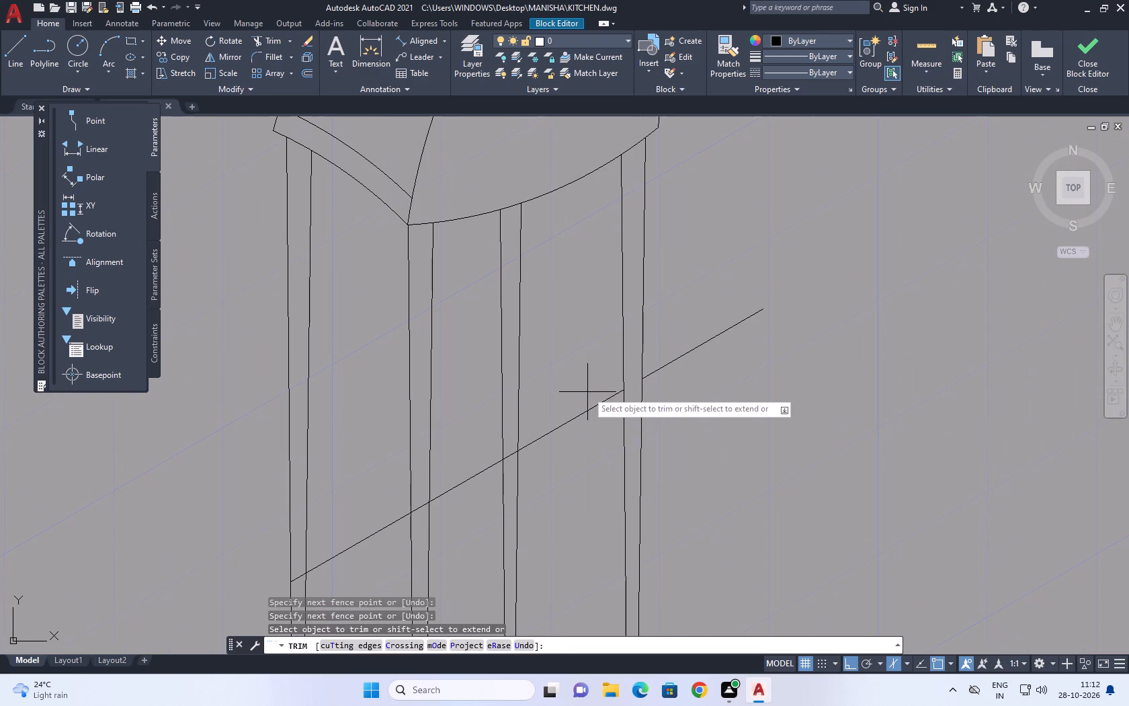
{"action": "left_click", "coordinate": [585, 432]}
{"action": "left_click", "coordinate": [683, 313]}
{"action": "left_click", "coordinate": [724, 368]}
{"action": "right_click", "coordinate": [557, 419]}
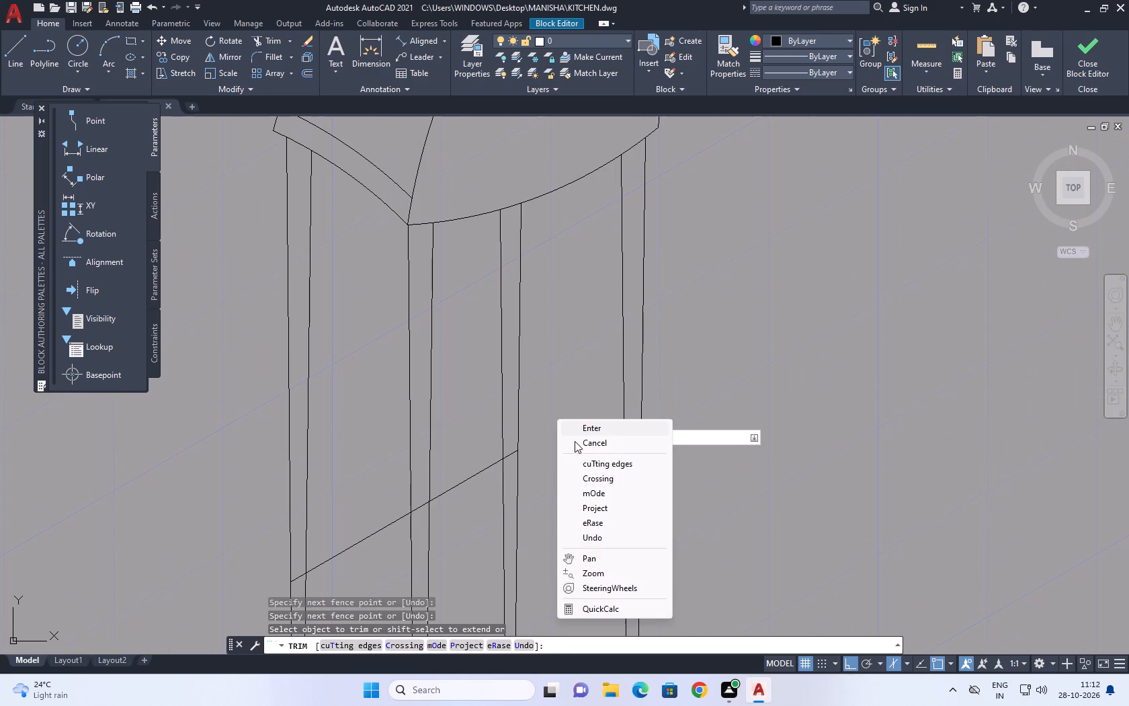
{"action": "left_click", "coordinate": [577, 439]}
Draw a 330° isometric footrest line from the first footrest line at the back leg across and beyond the right leg.
{"action": "scroll", "coordinate": [499, 399], "scroll_direction": "down", "scroll_amount": 2}
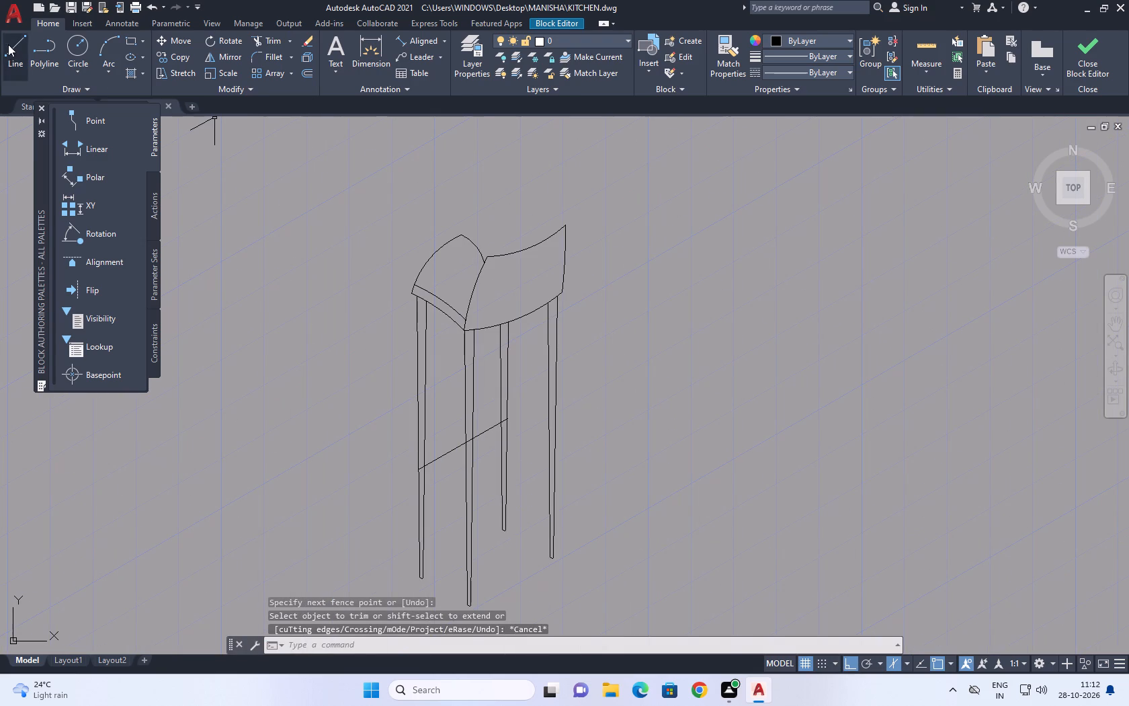
{"action": "left_click", "coordinate": [8, 44]}
{"action": "scroll", "coordinate": [497, 431], "scroll_direction": "up", "scroll_amount": 2}
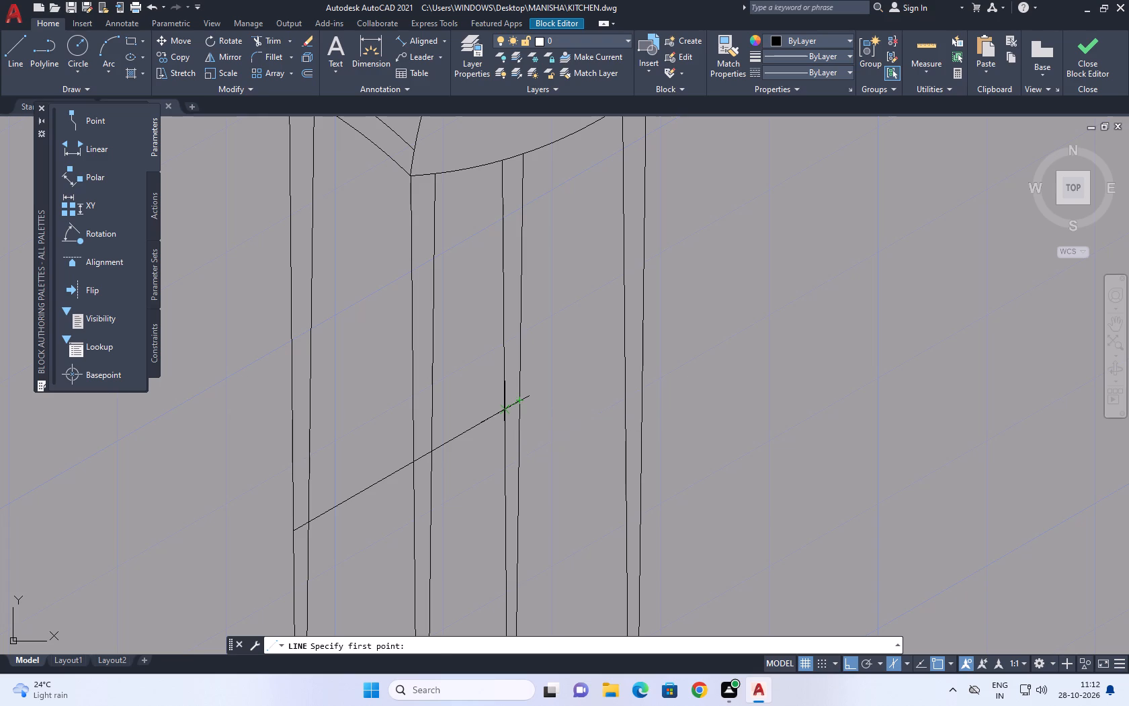
{"action": "left_click", "coordinate": [503, 407]}
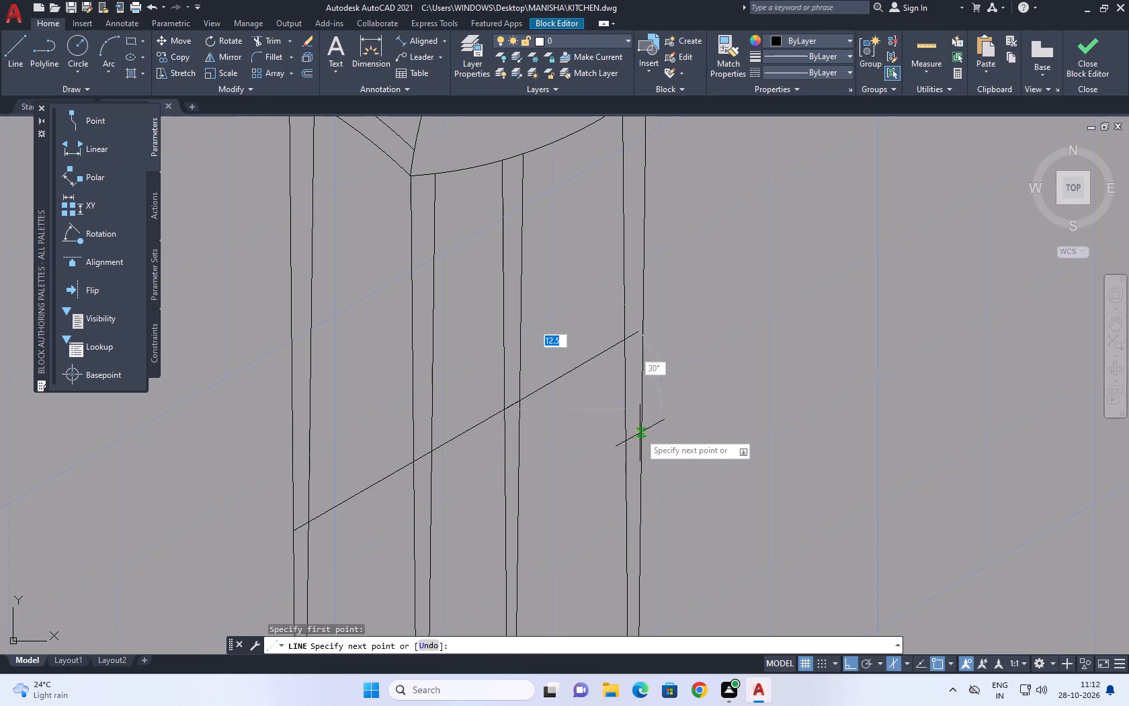
{"action": "key", "text": "F5"}
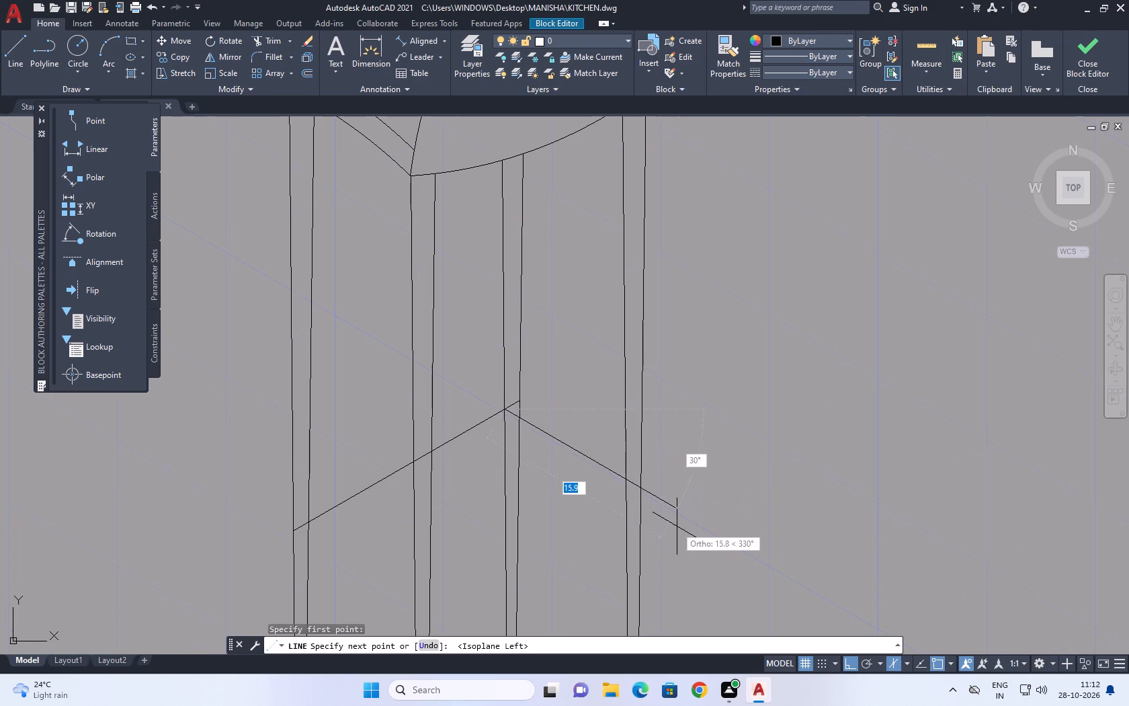
{"action": "middle_click_drag", "start_coordinate": [658, 507], "coordinate": [571, 437]}
{"action": "left_click", "coordinate": [630, 493]}
{"action": "right_click", "coordinate": [641, 489]}
{"action": "left_click", "coordinate": [683, 512]}
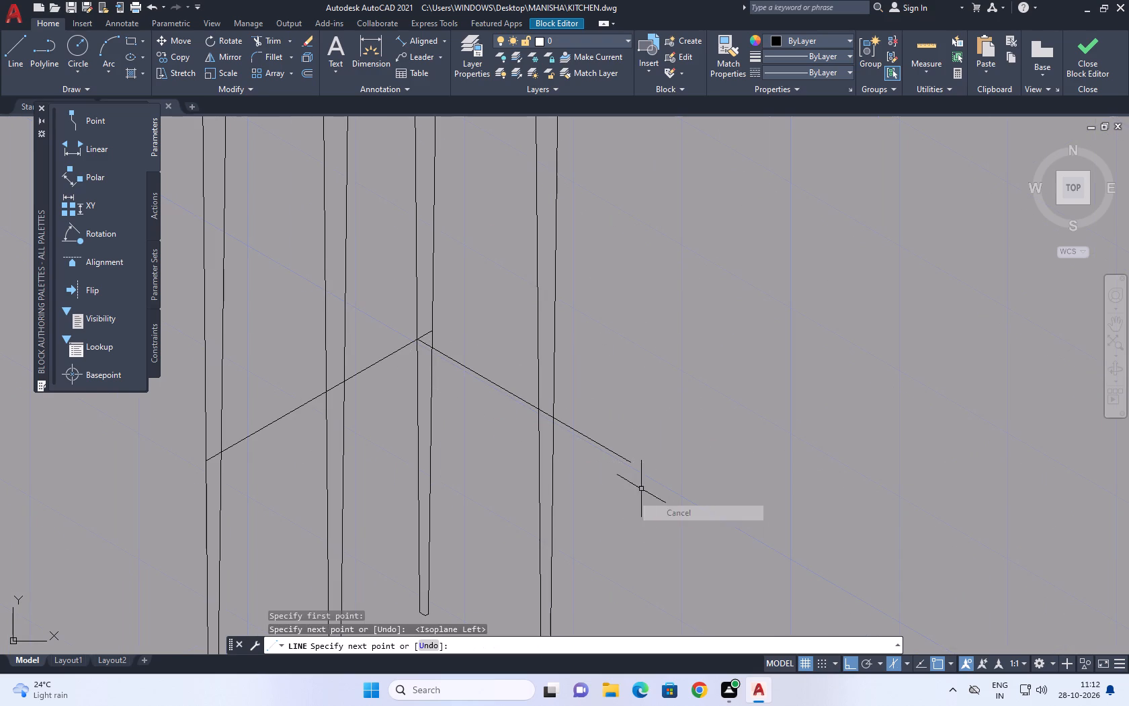
Trim the new footrest line where it extends beyond the right leg's outer edge.
{"action": "left_click", "coordinate": [271, 41]}
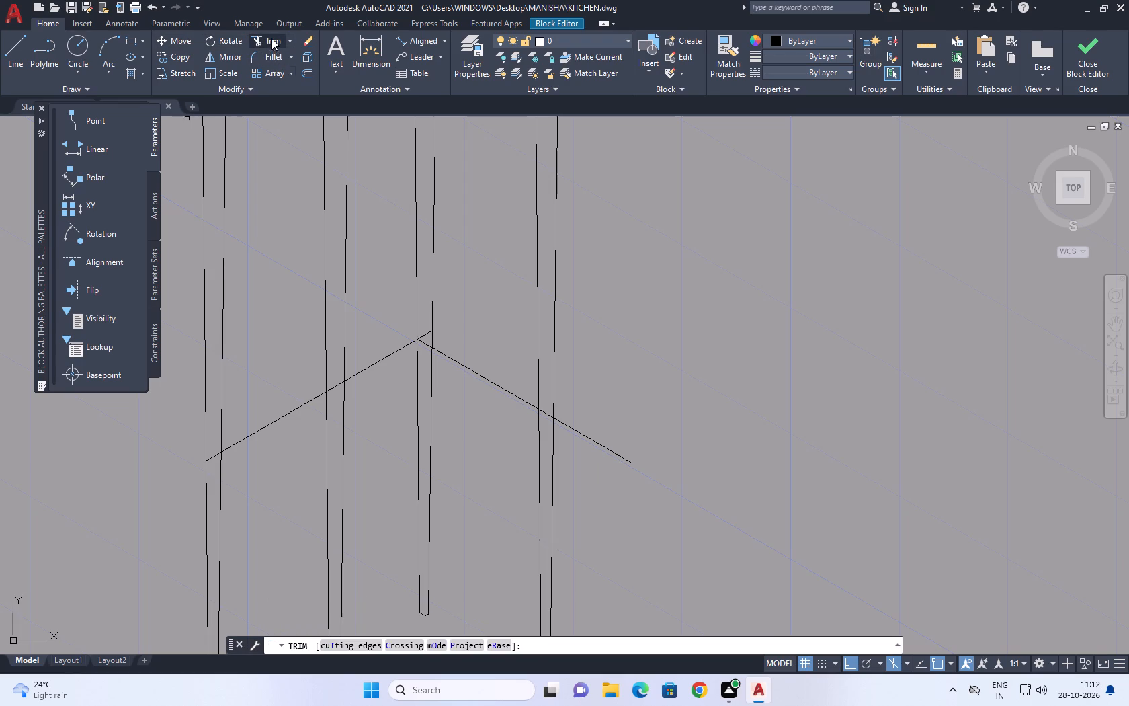
{"action": "left_click", "coordinate": [656, 367]}
{"action": "left_click", "coordinate": [587, 467]}
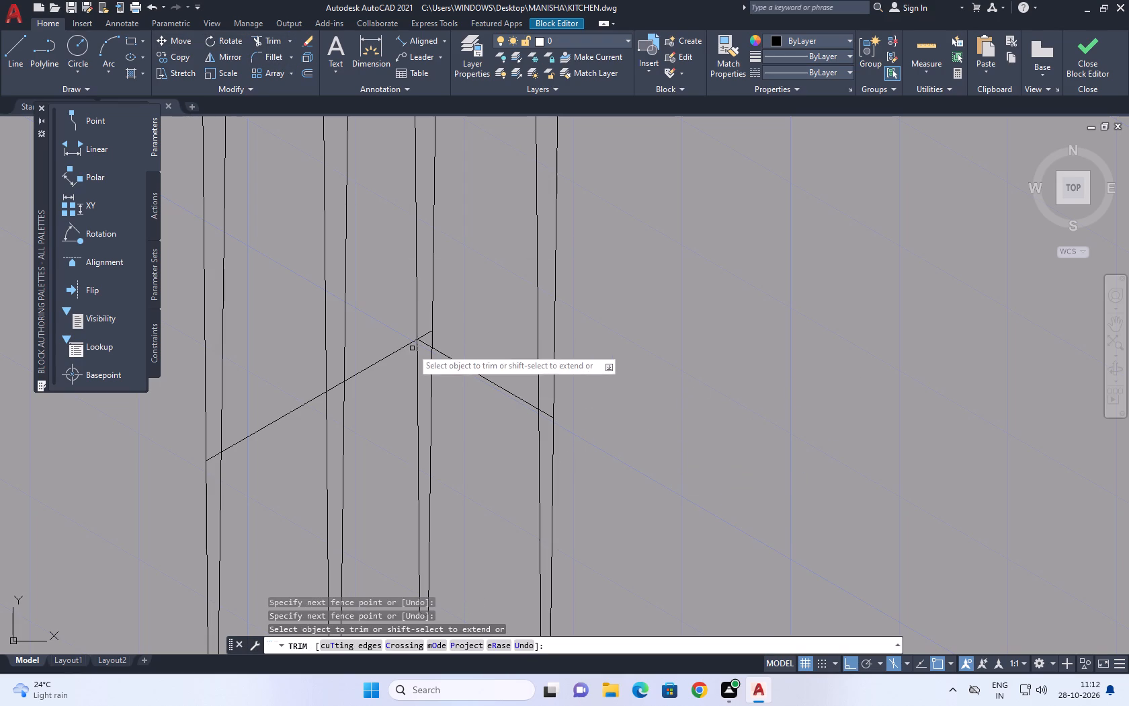
{"action": "right_click", "coordinate": [624, 315]}
{"action": "left_click", "coordinate": [665, 334]}
{"action": "scroll", "coordinate": [534, 328], "scroll_direction": "down", "scroll_amount": 2}
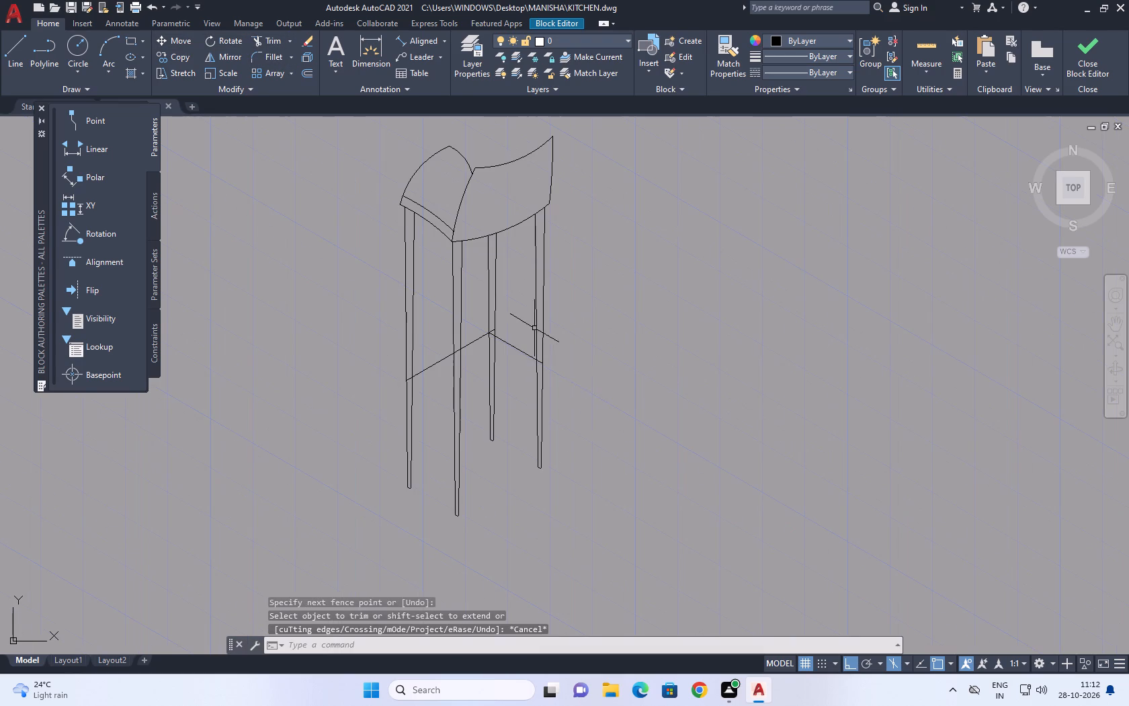
Draw a 330° isometric line from the footrest corner on the leftmost leg's outer edge across and well beyond the front leg.
{"action": "left_click", "coordinate": [15, 48]}
{"action": "scroll", "coordinate": [398, 399], "scroll_direction": "up", "scroll_amount": 2}
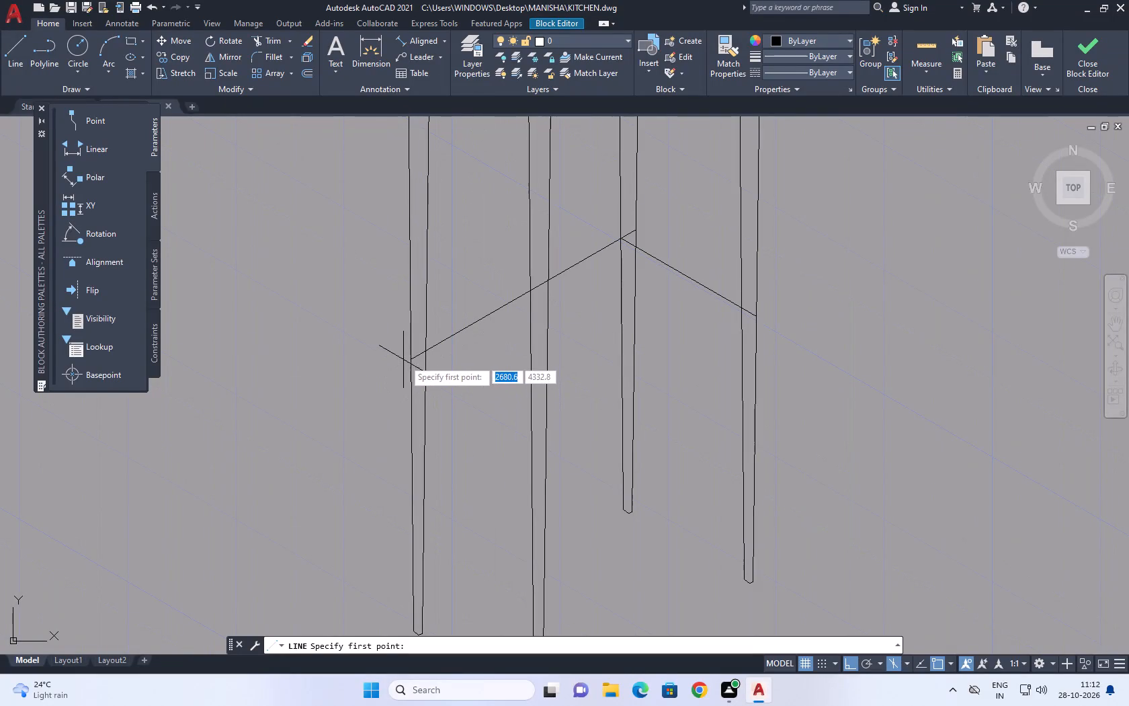
{"action": "left_click", "coordinate": [412, 356]}
{"action": "scroll", "coordinate": [434, 367], "scroll_direction": "down", "scroll_amount": 3}
{"action": "left_click", "coordinate": [603, 472]}
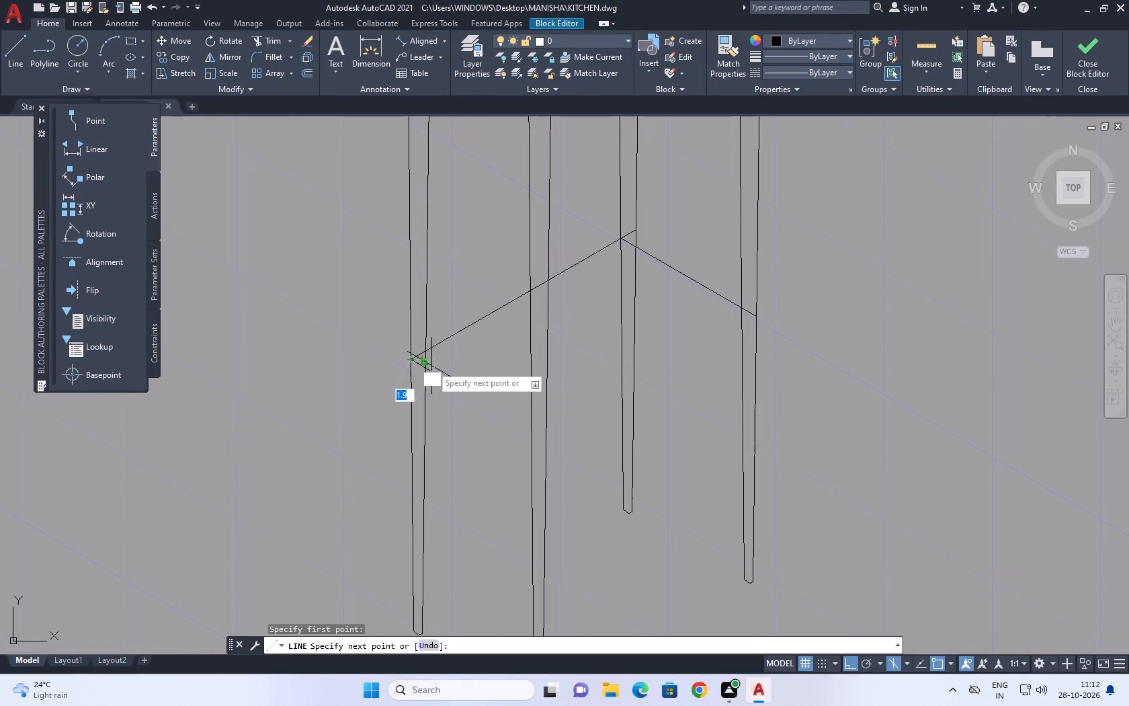
{"action": "right_click", "coordinate": [652, 438]}
{"action": "left_click", "coordinate": [675, 461]}
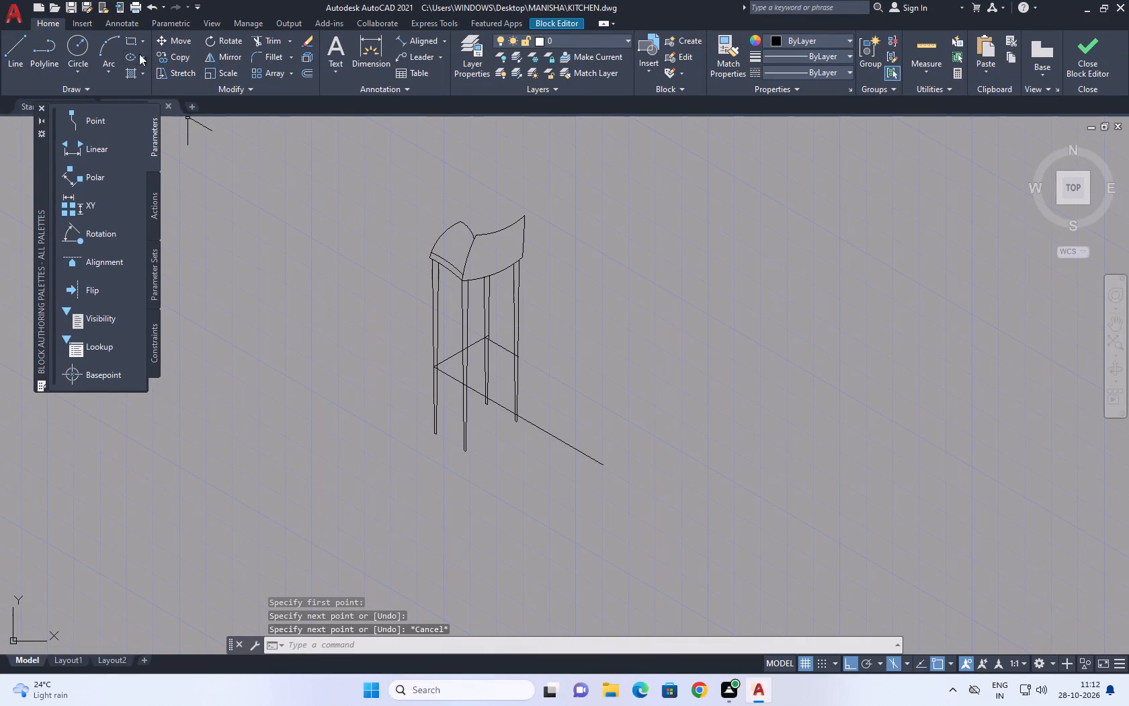
Trim the new line beyond the front leg's right edge and erase the detached piece crossing the back and right legs.
{"action": "left_click", "coordinate": [275, 33]}
{"action": "left_click", "coordinate": [276, 43]}
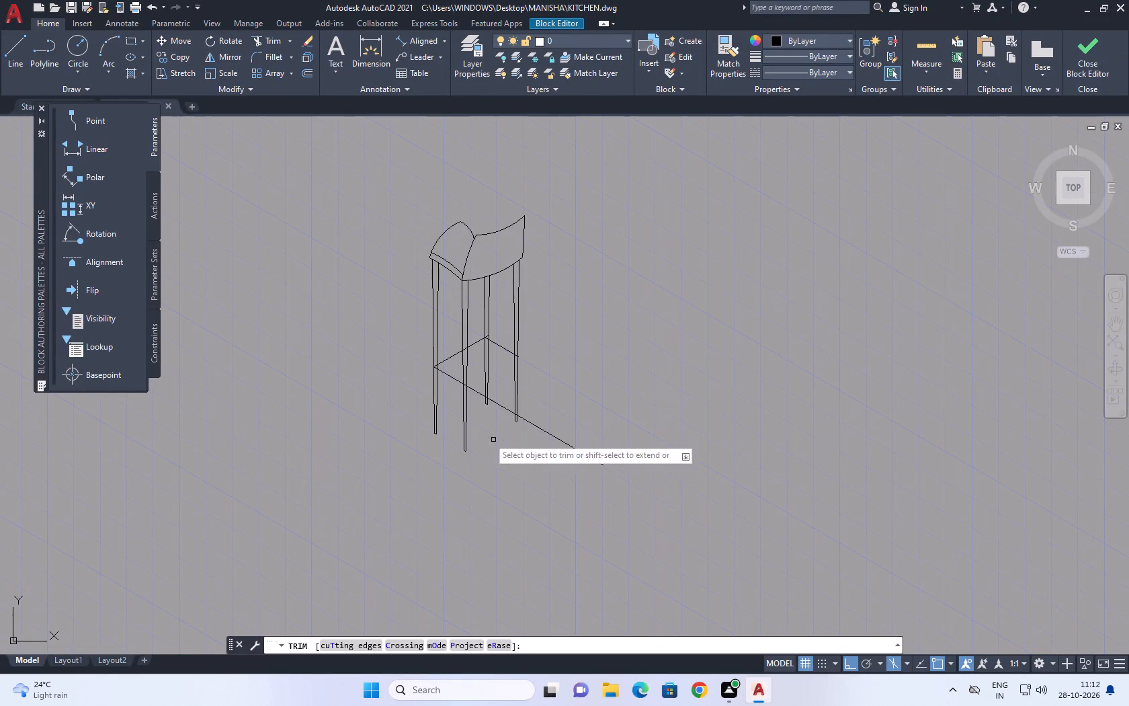
{"action": "scroll", "coordinate": [471, 421], "scroll_direction": "up", "scroll_amount": 3}
{"action": "left_click", "coordinate": [457, 243]}
{"action": "left_click", "coordinate": [474, 354]}
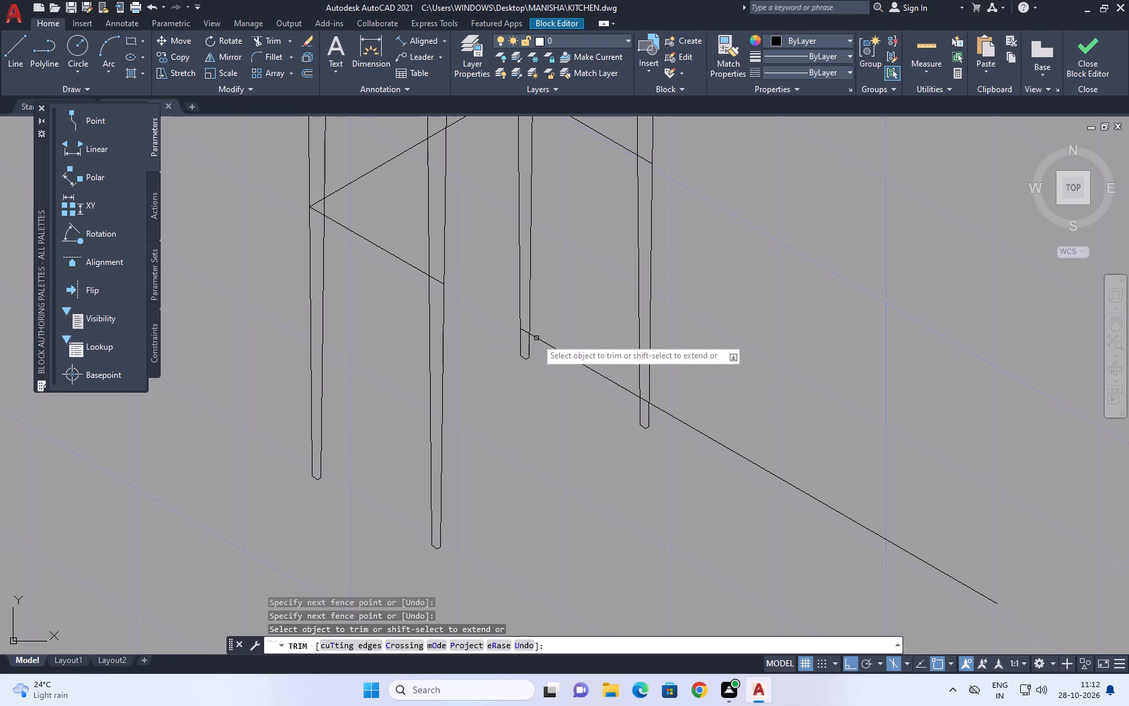
{"action": "right_click", "coordinate": [581, 276]}
{"action": "left_click", "coordinate": [597, 299]}
{"action": "left_click_drag", "start_coordinate": [805, 453], "coordinate": [792, 457]}
{"action": "left_click_drag", "start_coordinate": [727, 510], "coordinate": [722, 517]}
{"action": "right_click", "coordinate": [741, 331]}
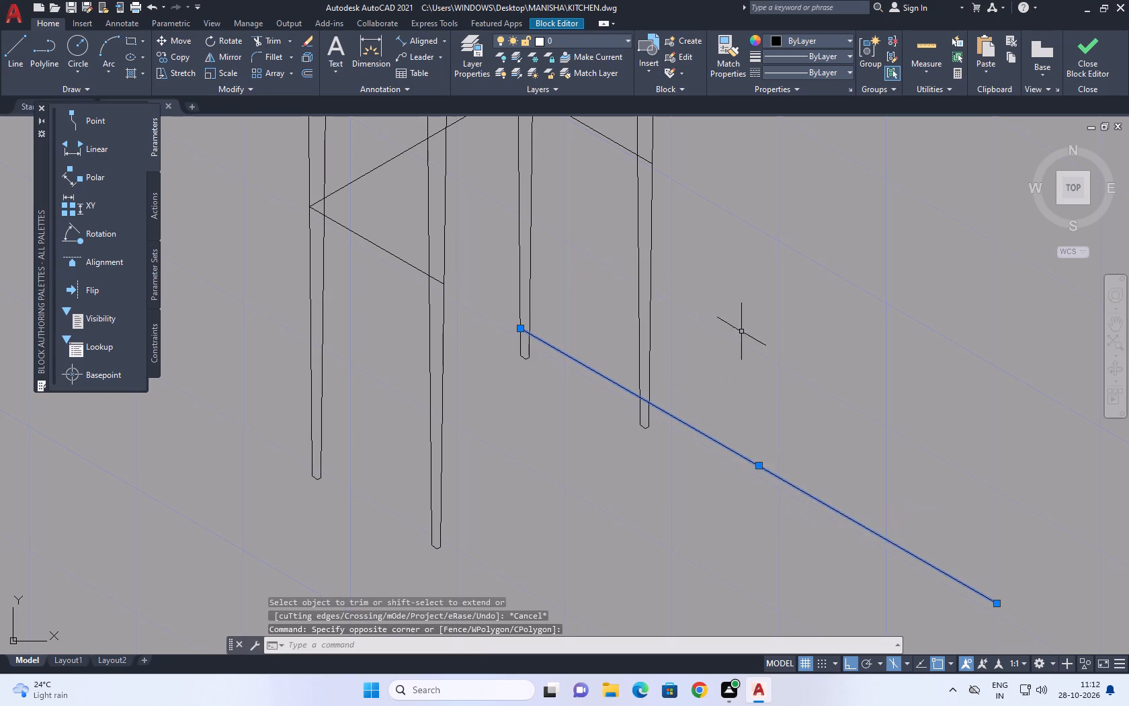
{"action": "left_click", "coordinate": [788, 425]}
{"action": "scroll", "coordinate": [663, 365], "scroll_direction": "down", "scroll_amount": 2}
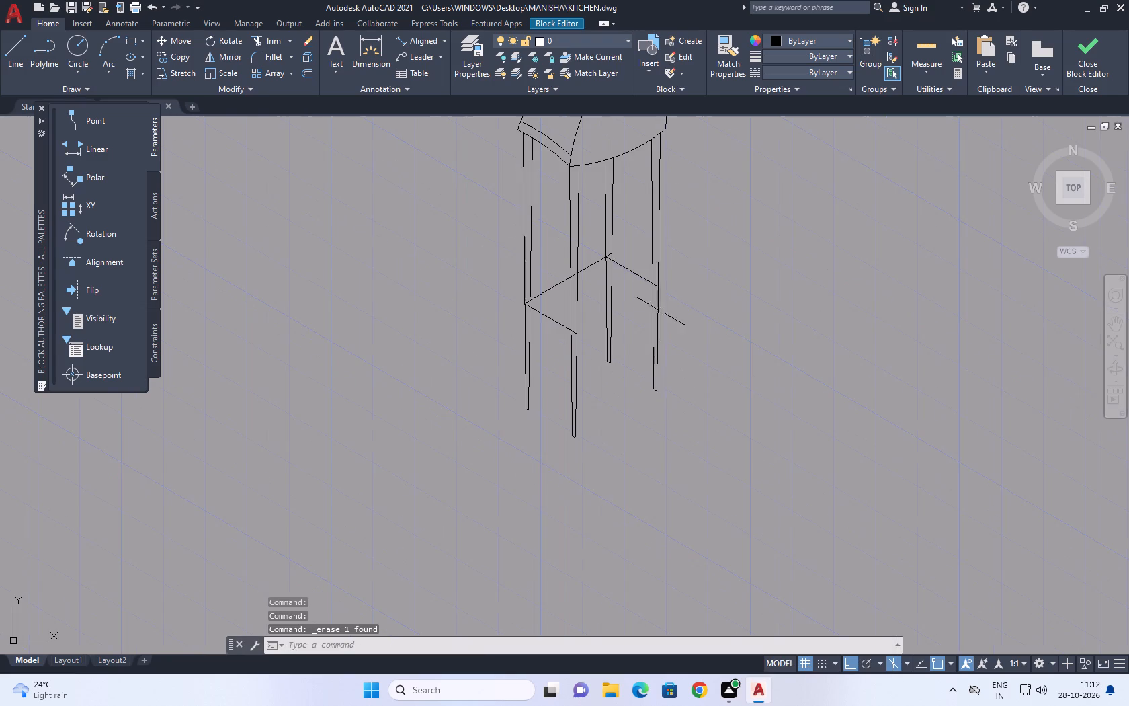
Draw the closing footrest line from the front leg's corner to the footrest corner on the right leg's outer edge.
{"action": "middle_click_drag", "start_coordinate": [701, 284], "coordinate": [628, 338]}
{"action": "left_click", "coordinate": [14, 40]}
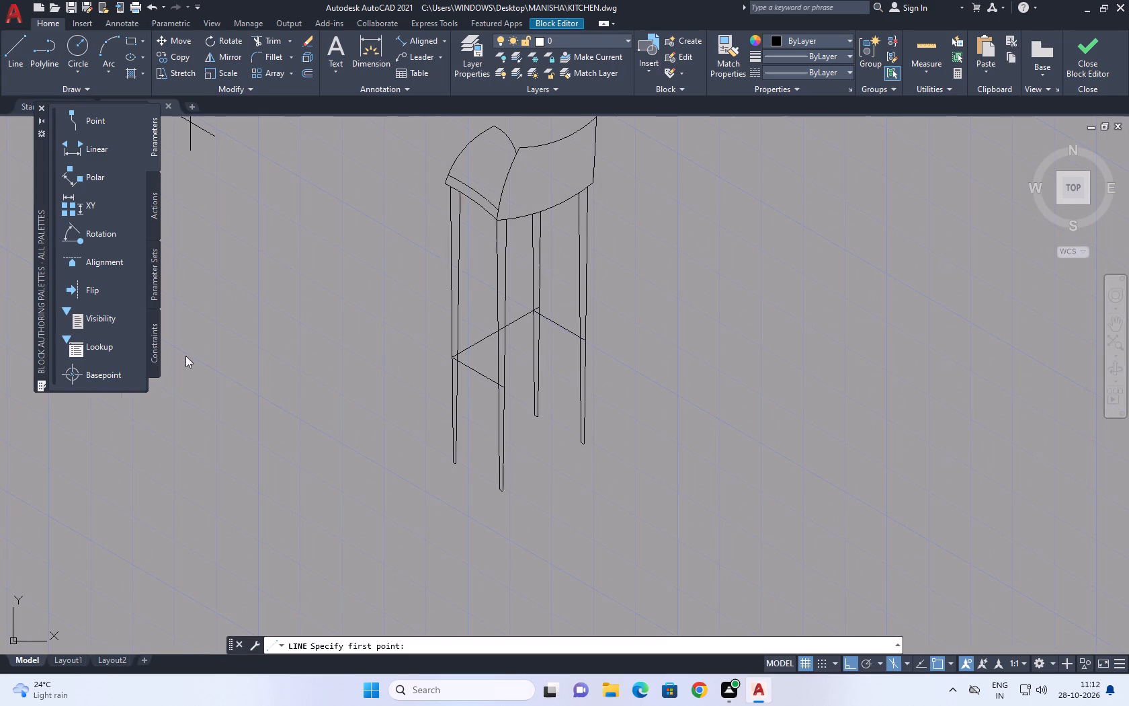
{"action": "scroll", "coordinate": [505, 382], "scroll_direction": "up", "scroll_amount": 3}
{"action": "left_click", "coordinate": [492, 407]}
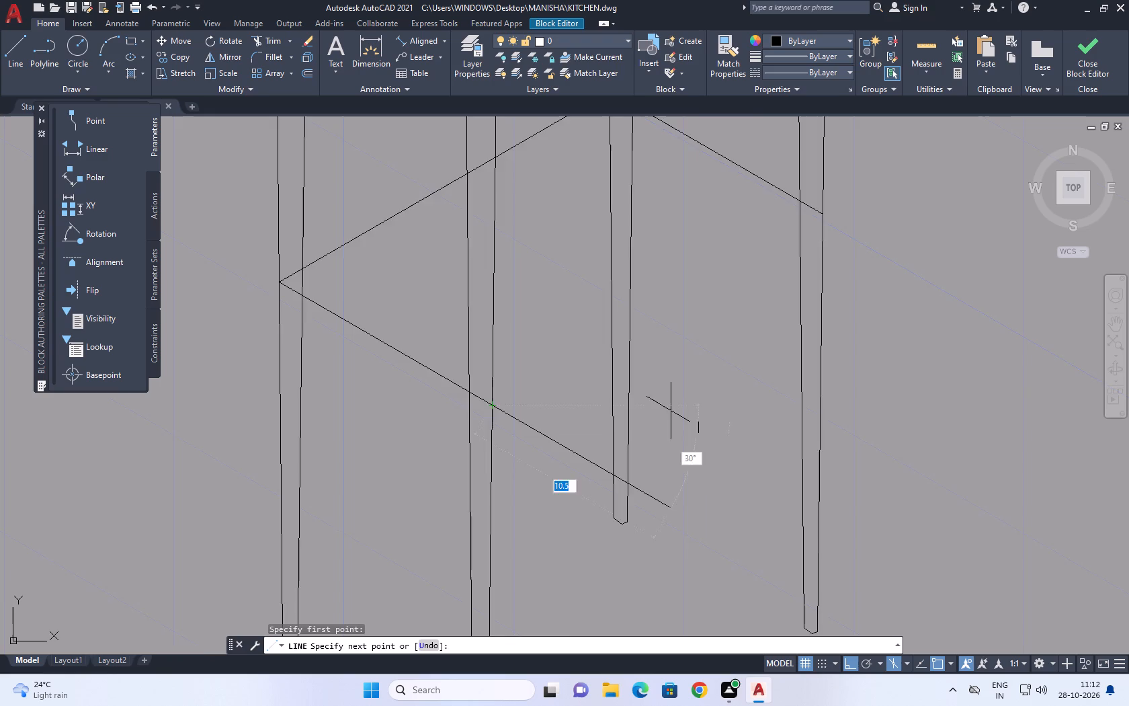
{"action": "scroll", "coordinate": [704, 398], "scroll_direction": "down", "scroll_amount": 6}
{"action": "middle_click_drag", "start_coordinate": [738, 362], "coordinate": [454, 549]}
{"action": "scroll", "coordinate": [452, 552], "scroll_direction": "up", "scroll_amount": 2}
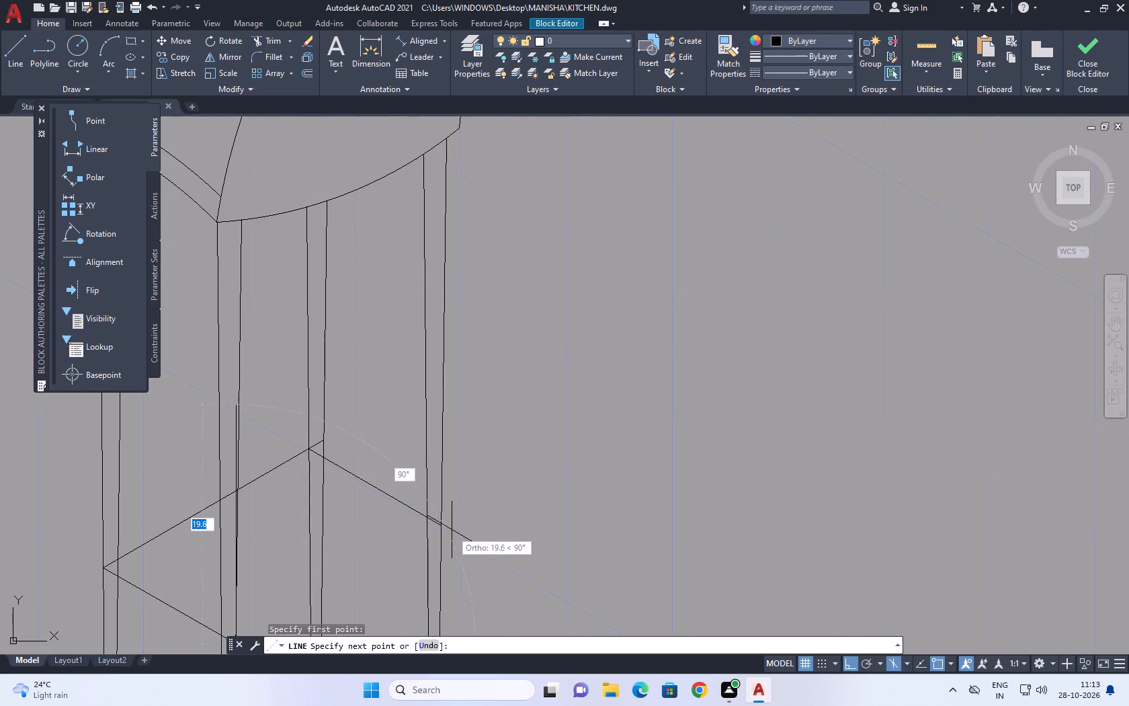
{"action": "left_click", "coordinate": [444, 526]}
{"action": "right_click", "coordinate": [495, 475]}
{"action": "left_click", "coordinate": [538, 499]}
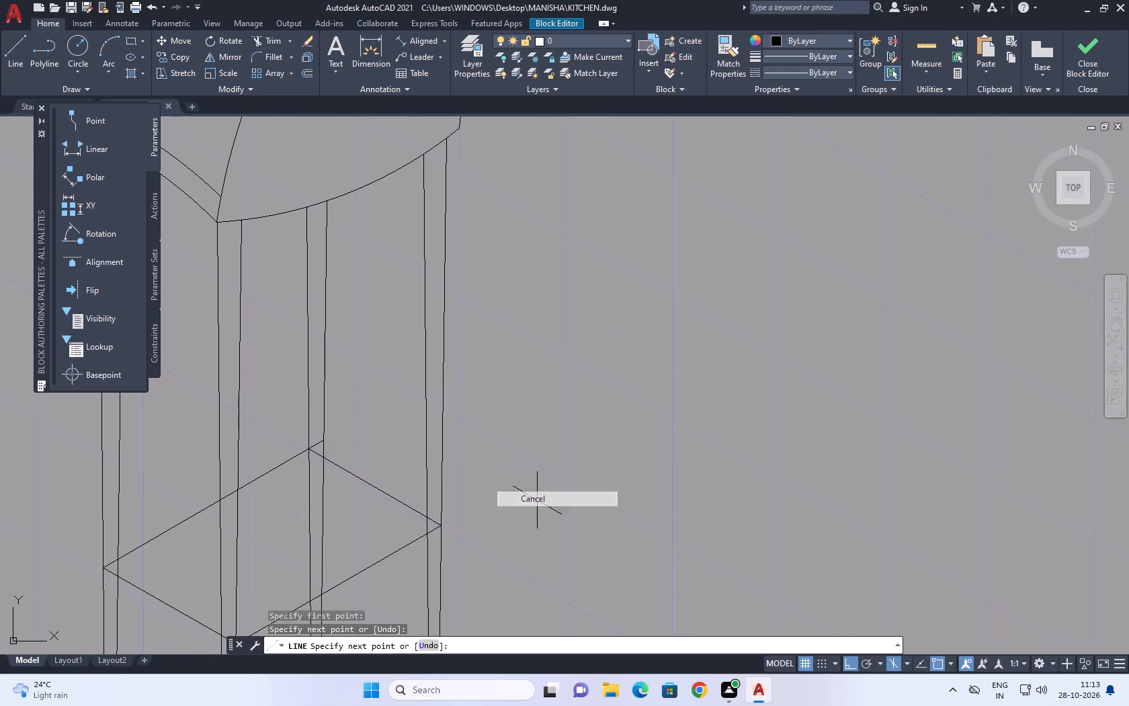
Stretch the overshooting end of the first footrest line back to the corner at the back leg's left edge.
{"action": "middle_click_drag", "start_coordinate": [362, 470], "coordinate": [567, 479]}
{"action": "scroll", "coordinate": [524, 457], "scroll_direction": "up", "scroll_amount": 2}
{"action": "left_click", "coordinate": [522, 444]}
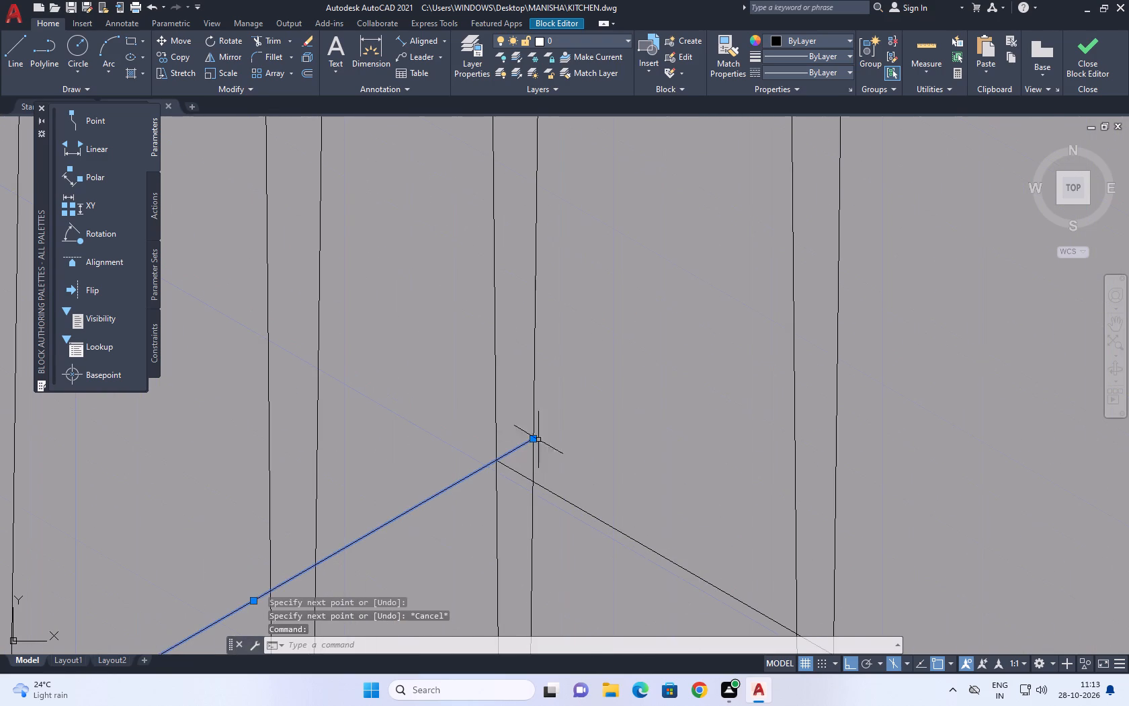
{"action": "left_click", "coordinate": [533, 439]}
{"action": "left_click", "coordinate": [498, 464]}
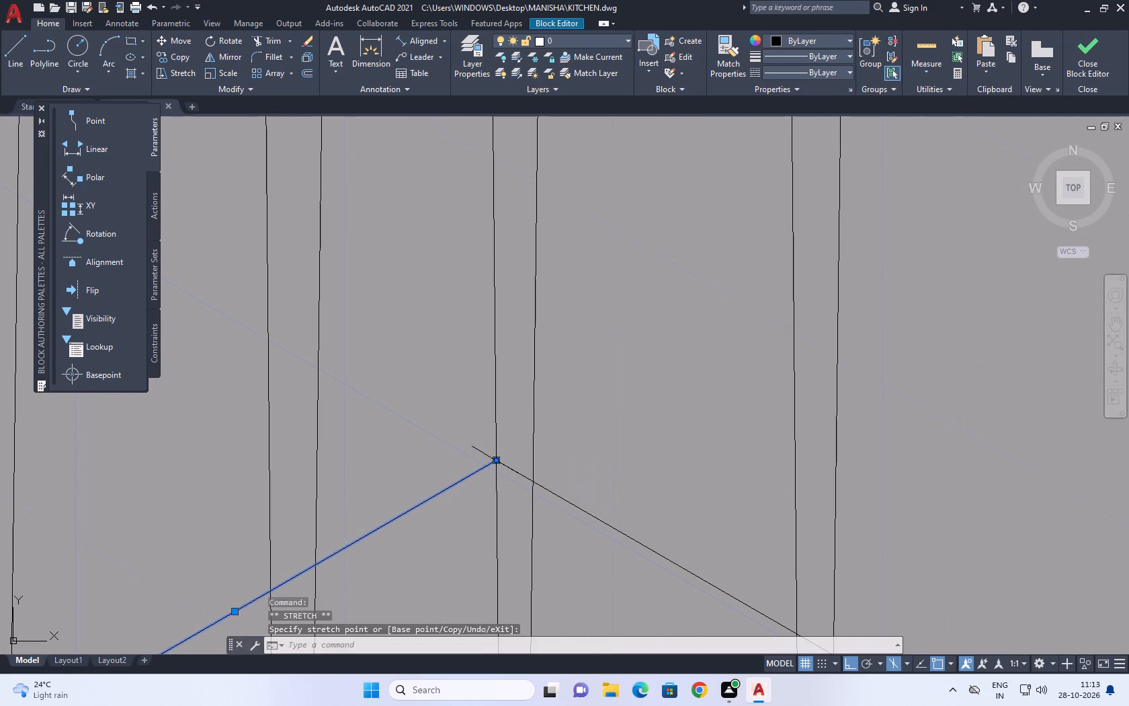
{"action": "right_click", "coordinate": [581, 410]}
{"action": "left_click", "coordinate": [636, 303]}
{"action": "scroll", "coordinate": [598, 355], "scroll_direction": "down", "scroll_amount": 2}
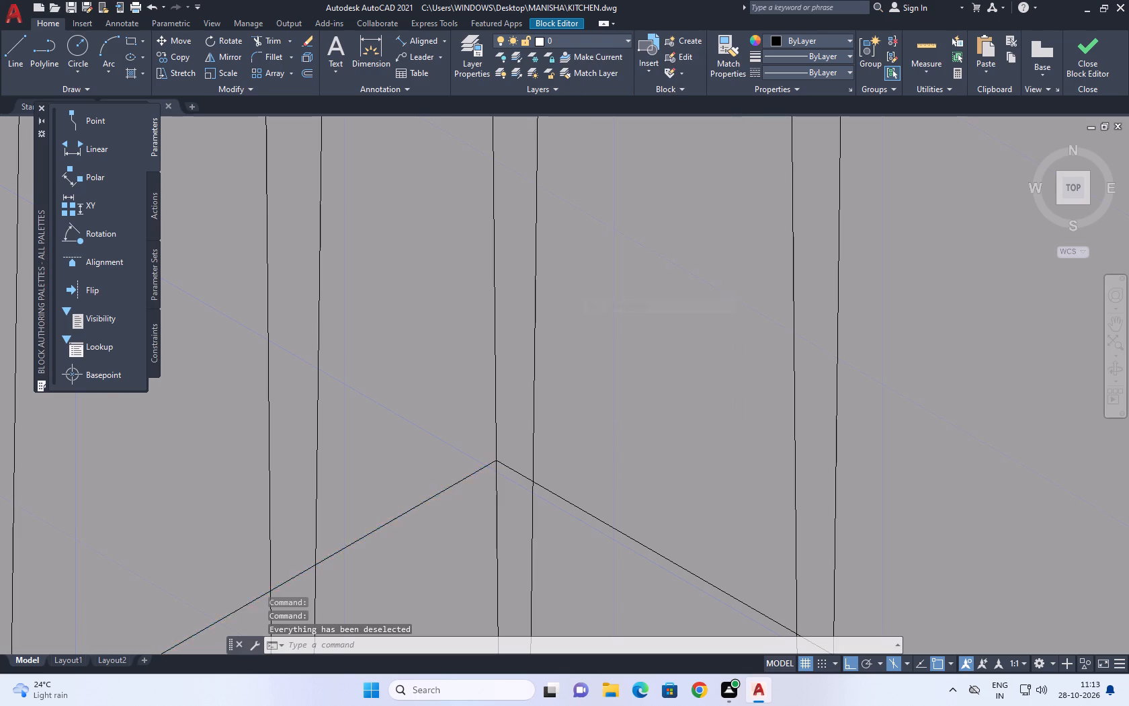
Copy the footrest edge between the front and right legs 3 units straight down.
{"action": "scroll", "coordinate": [598, 355], "scroll_direction": "down", "scroll_amount": 2}
{"action": "middle_click_drag", "start_coordinate": [612, 455], "coordinate": [579, 382]}
{"action": "scroll", "coordinate": [532, 372], "scroll_direction": "up", "scroll_amount": 1}
{"action": "left_click", "coordinate": [528, 368]}
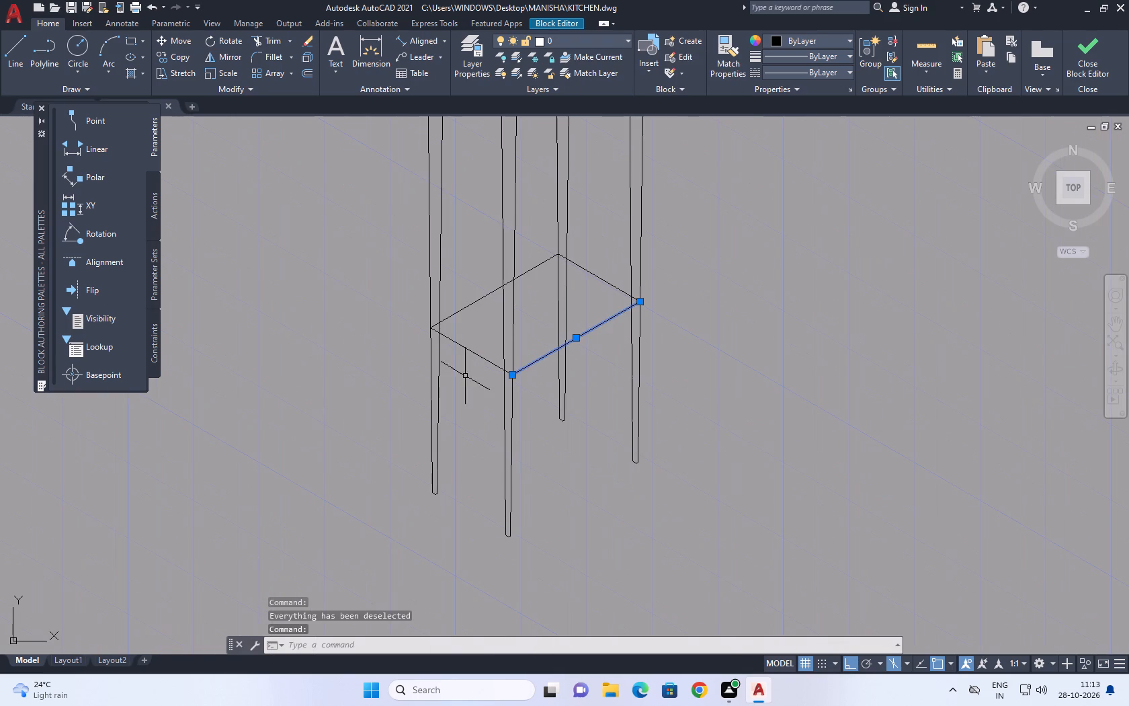
{"action": "left_click", "coordinate": [182, 55]}
{"action": "left_click", "coordinate": [529, 359]}
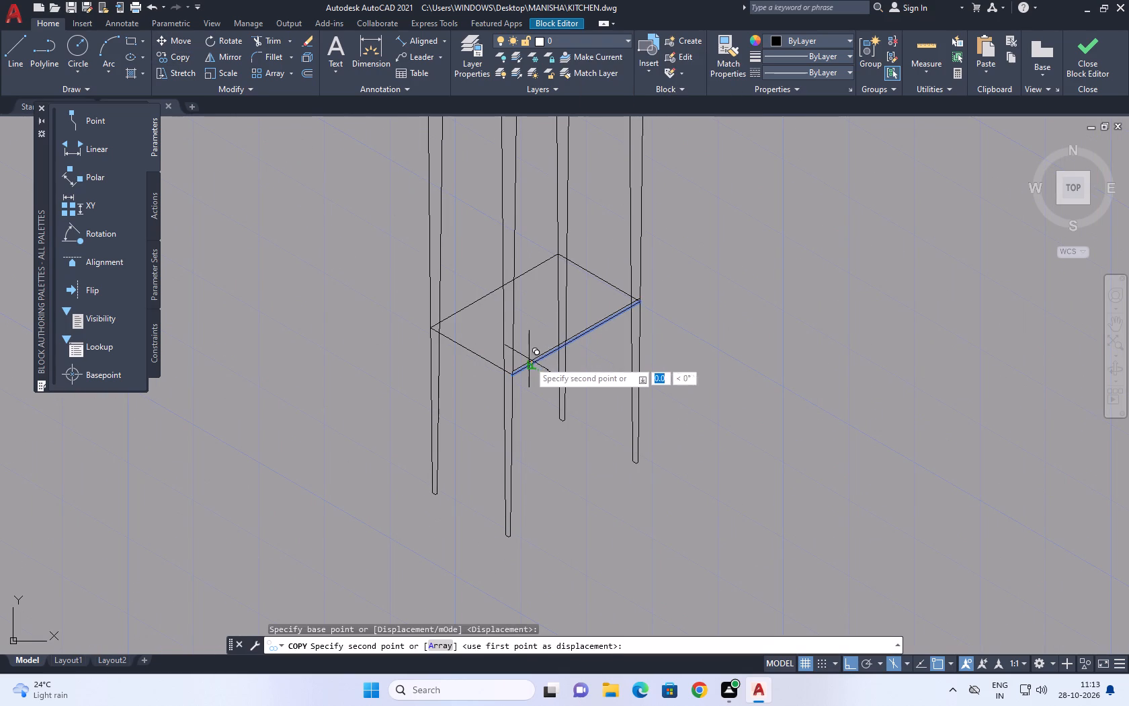
{"action": "key", "text": "3"}
{"action": "key", "text": "Return"}
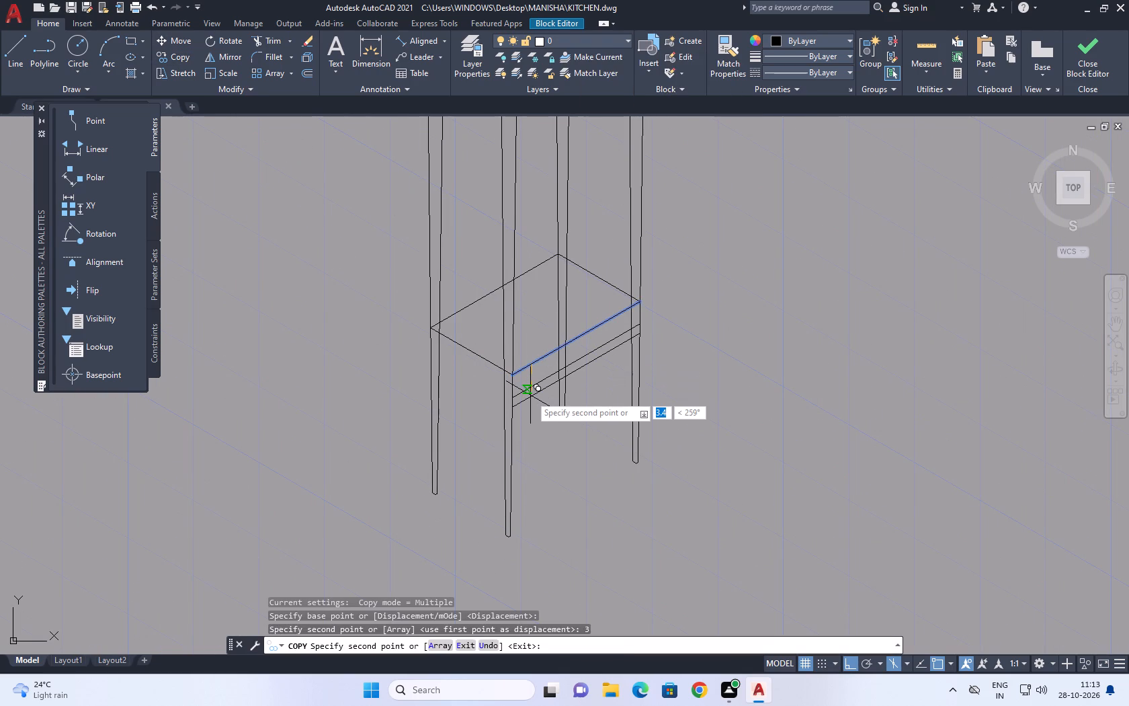
{"action": "right_click", "coordinate": [838, 389]}
{"action": "left_click", "coordinate": [860, 413]}
Copy the footrest edge between the leftmost and front legs 3 units straight down.
{"action": "scroll", "coordinate": [458, 370], "scroll_direction": "up", "scroll_amount": 1}
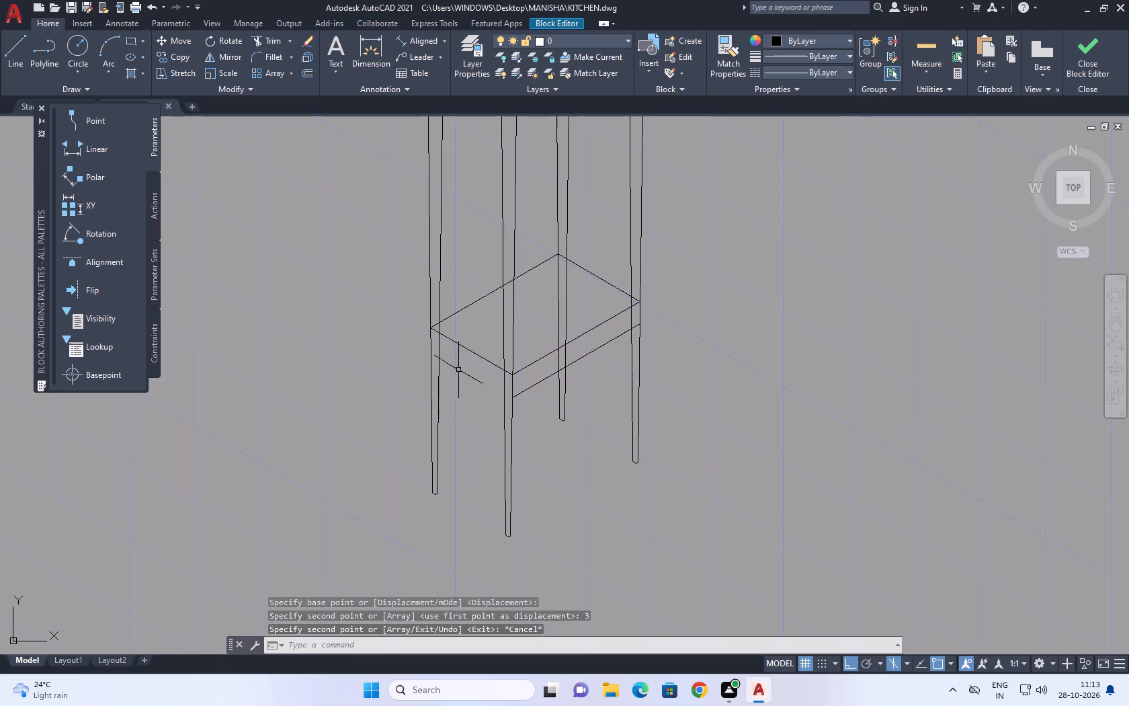
{"action": "scroll", "coordinate": [458, 370], "scroll_direction": "up", "scroll_amount": 1}
{"action": "double_click", "coordinate": [505, 329]}
{"action": "left_click", "coordinate": [499, 329]}
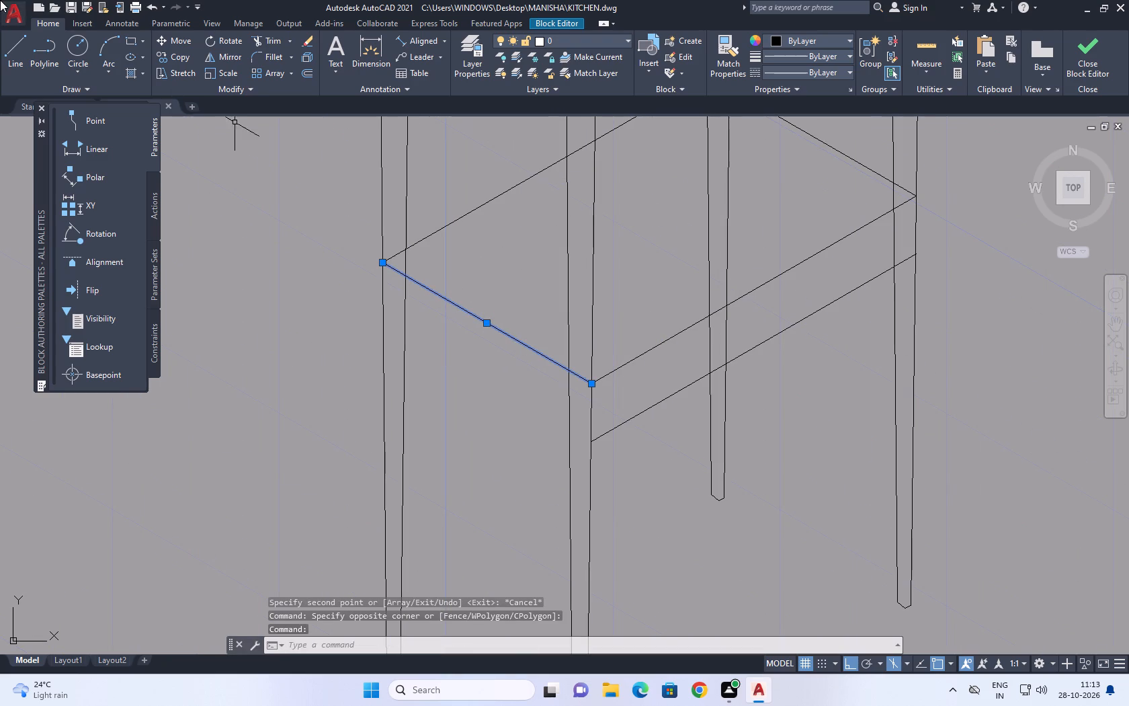
{"action": "left_click", "coordinate": [177, 48]}
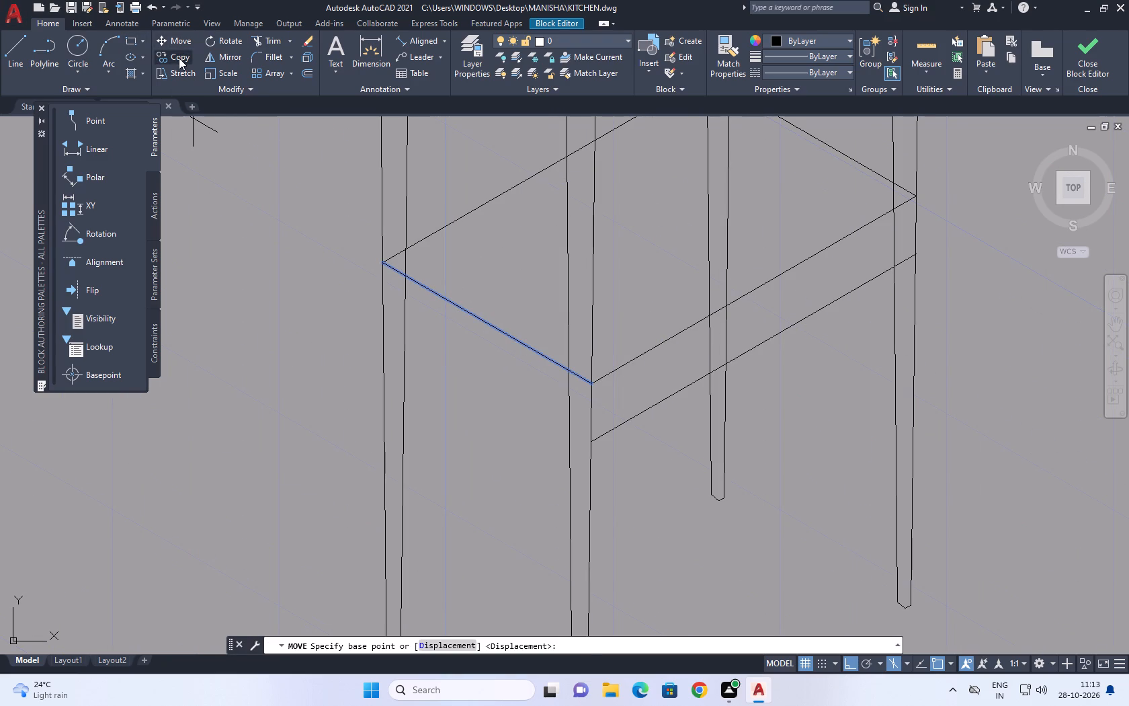
{"action": "left_click", "coordinate": [179, 58]}
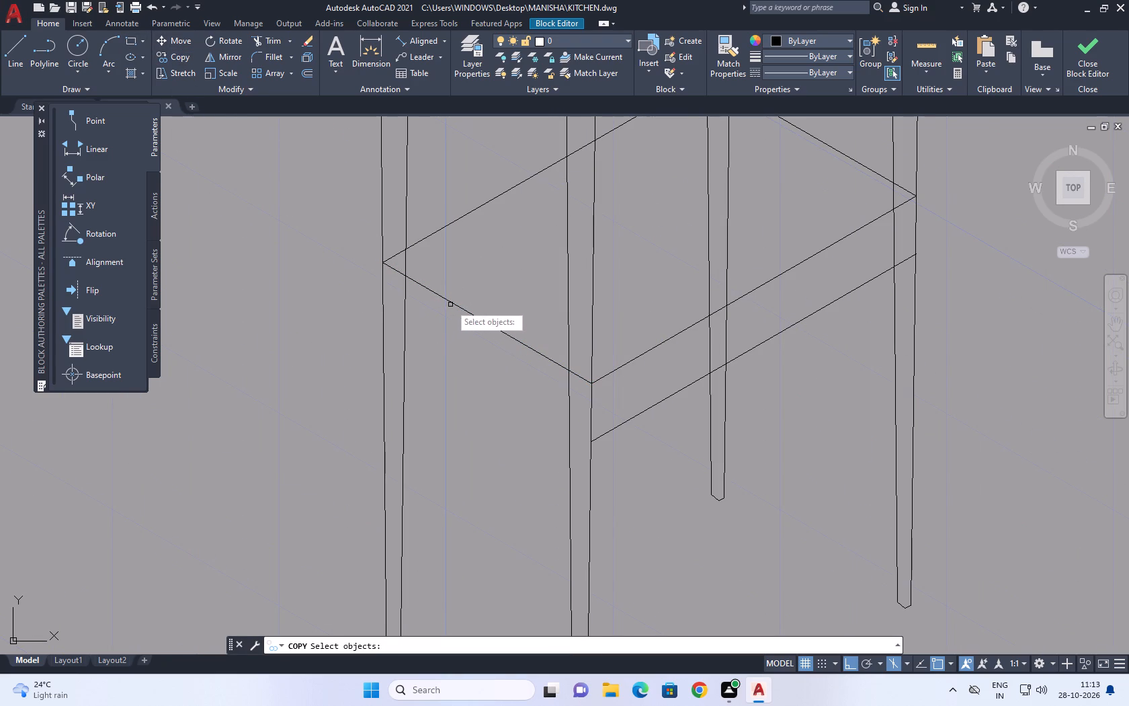
{"action": "left_click", "coordinate": [453, 303]}
{"action": "right_click", "coordinate": [451, 303]}
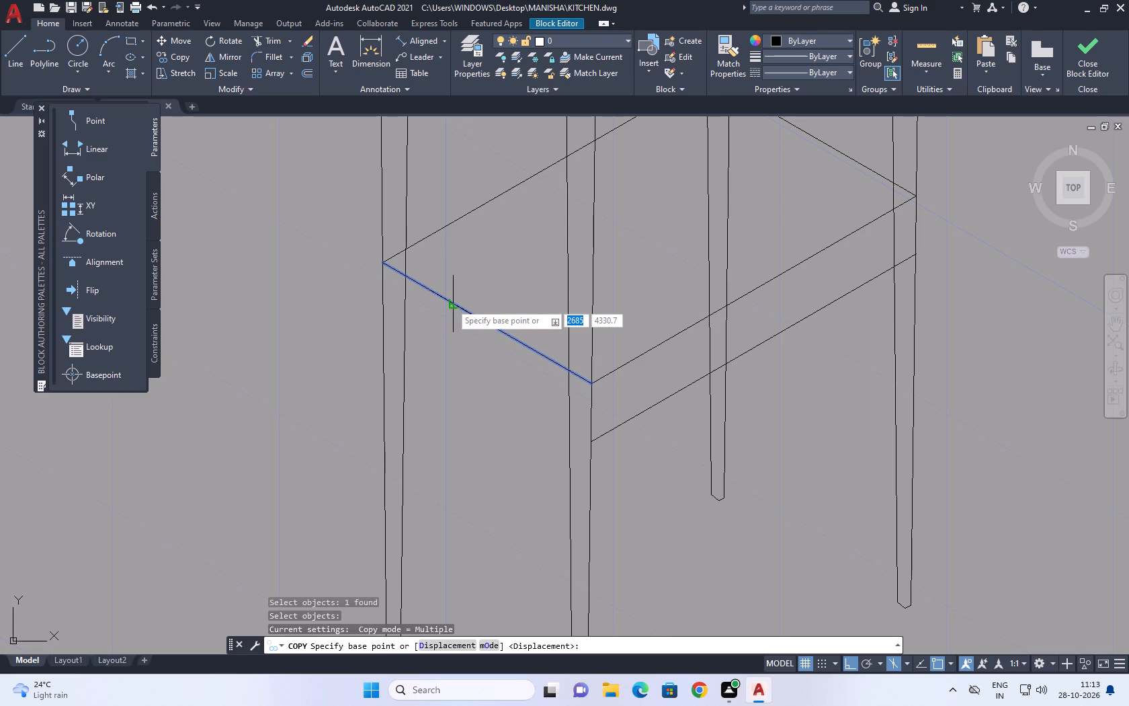
{"action": "left_click", "coordinate": [451, 303]}
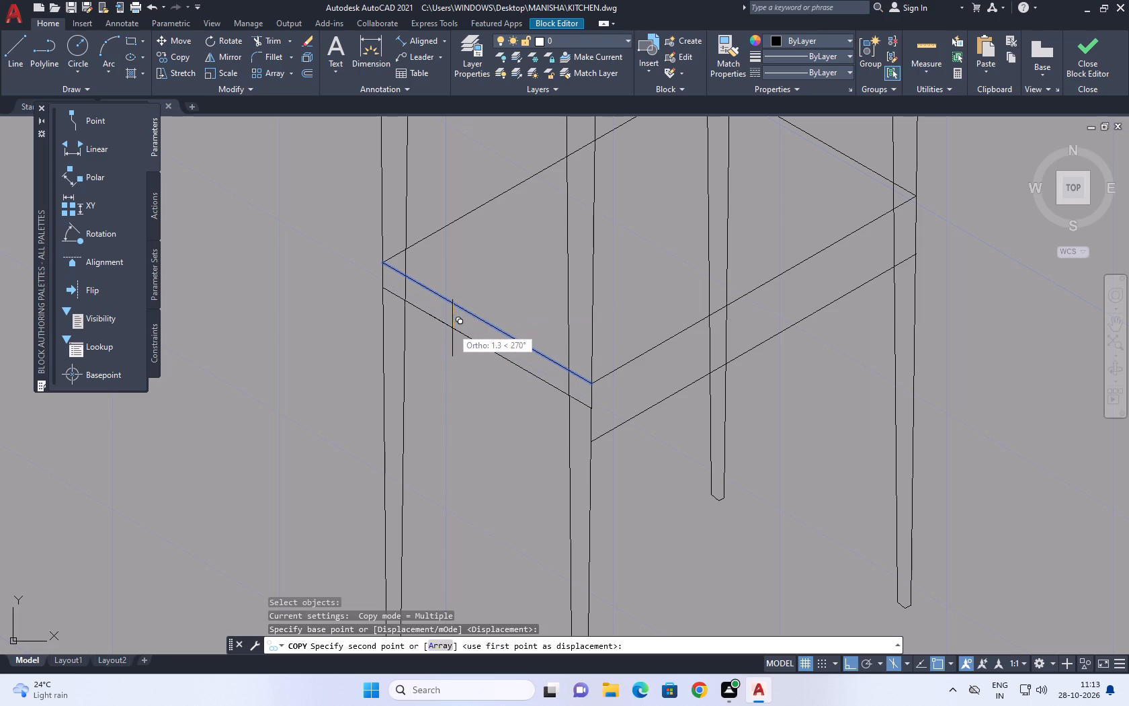
{"action": "key", "text": "3"}
{"action": "key", "text": "Return"}
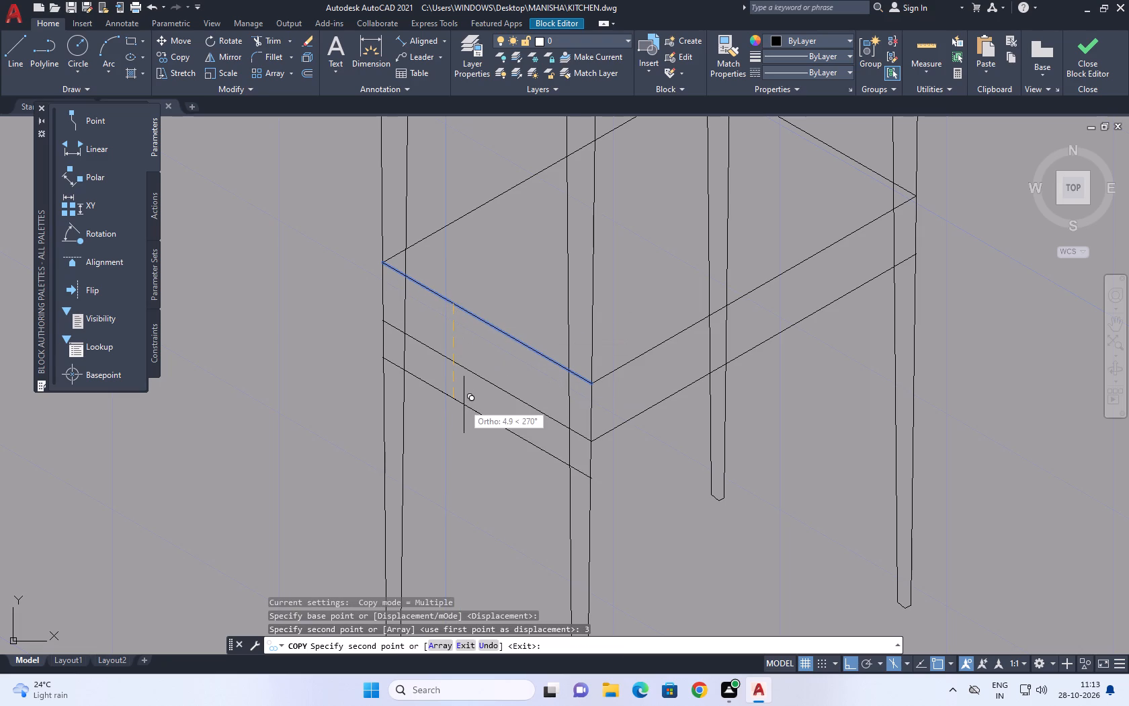
{"action": "right_click", "coordinate": [464, 405]}
{"action": "left_click", "coordinate": [505, 426]}
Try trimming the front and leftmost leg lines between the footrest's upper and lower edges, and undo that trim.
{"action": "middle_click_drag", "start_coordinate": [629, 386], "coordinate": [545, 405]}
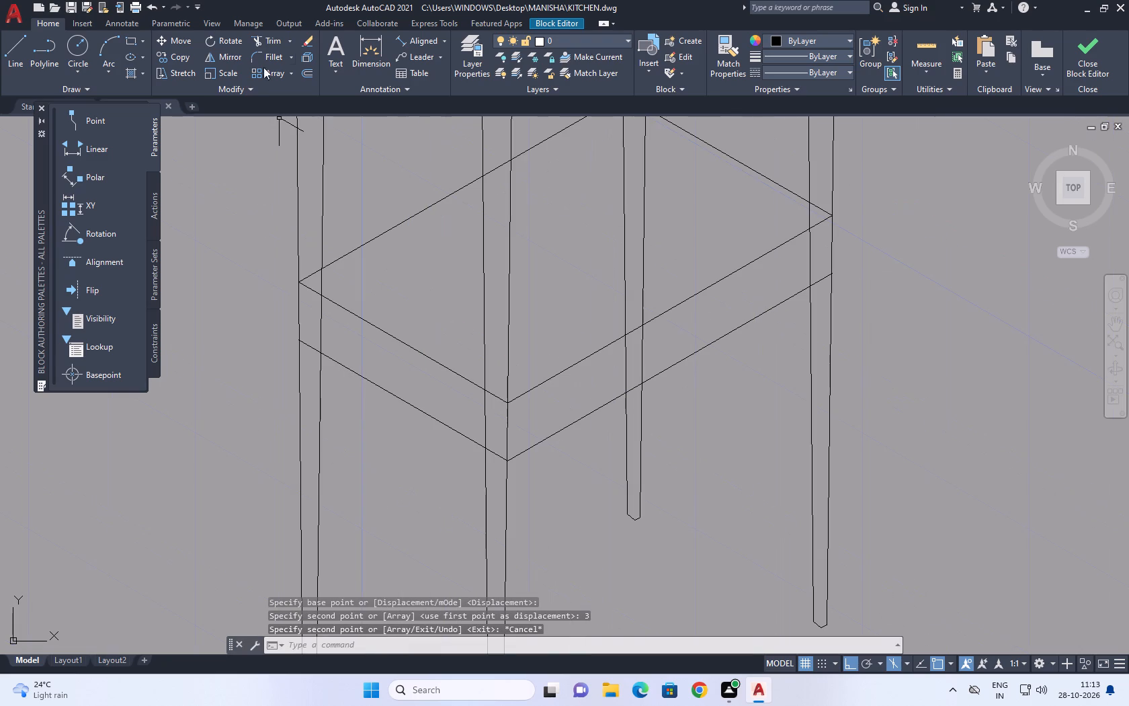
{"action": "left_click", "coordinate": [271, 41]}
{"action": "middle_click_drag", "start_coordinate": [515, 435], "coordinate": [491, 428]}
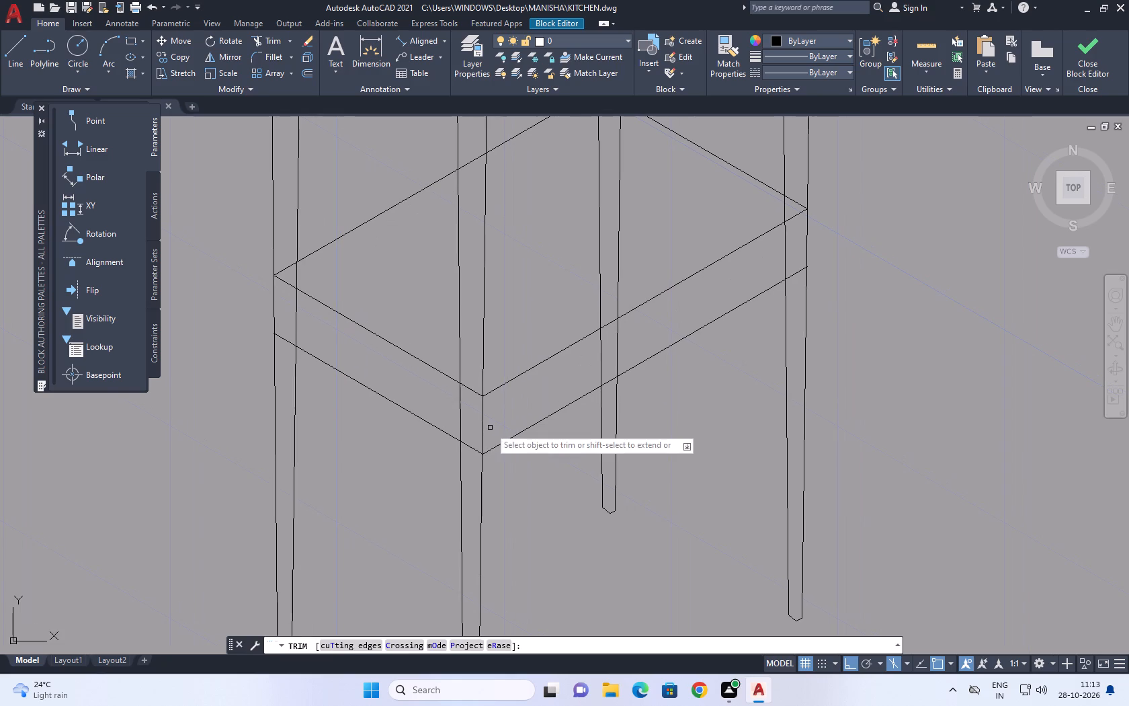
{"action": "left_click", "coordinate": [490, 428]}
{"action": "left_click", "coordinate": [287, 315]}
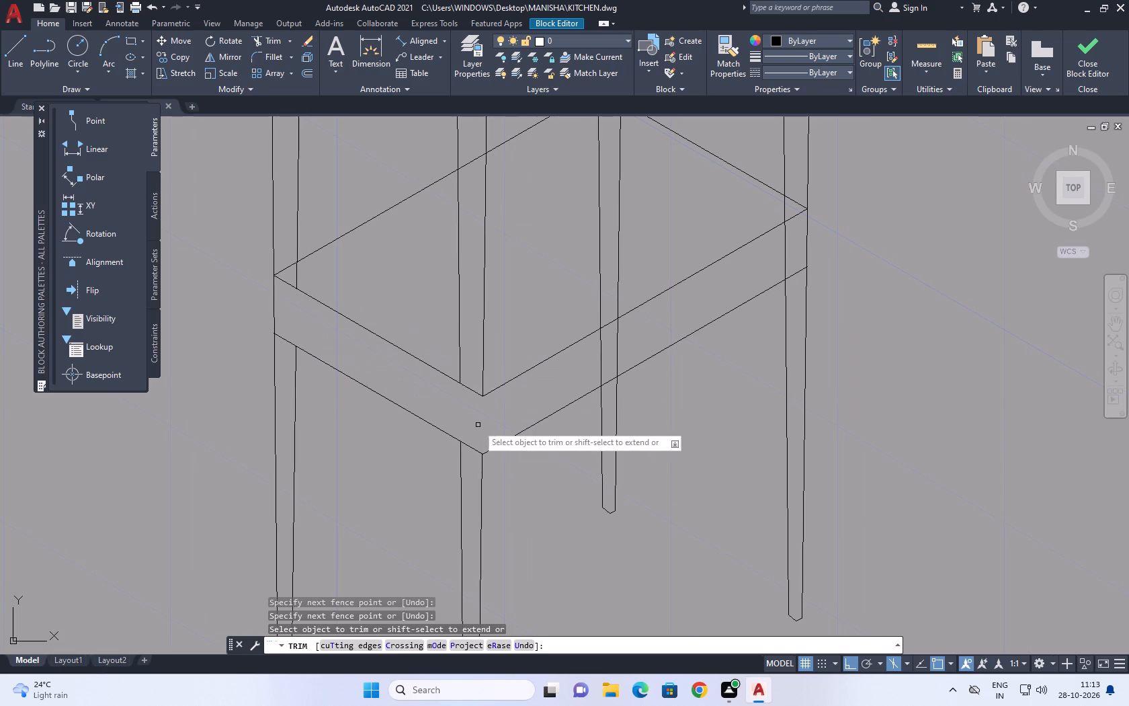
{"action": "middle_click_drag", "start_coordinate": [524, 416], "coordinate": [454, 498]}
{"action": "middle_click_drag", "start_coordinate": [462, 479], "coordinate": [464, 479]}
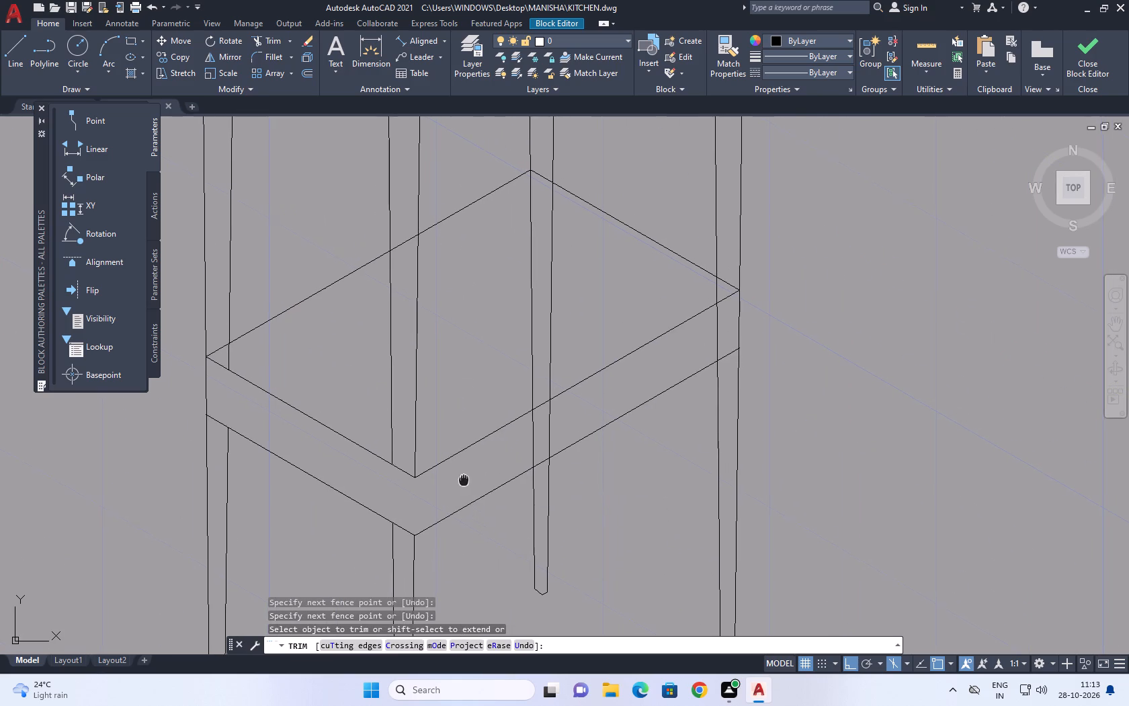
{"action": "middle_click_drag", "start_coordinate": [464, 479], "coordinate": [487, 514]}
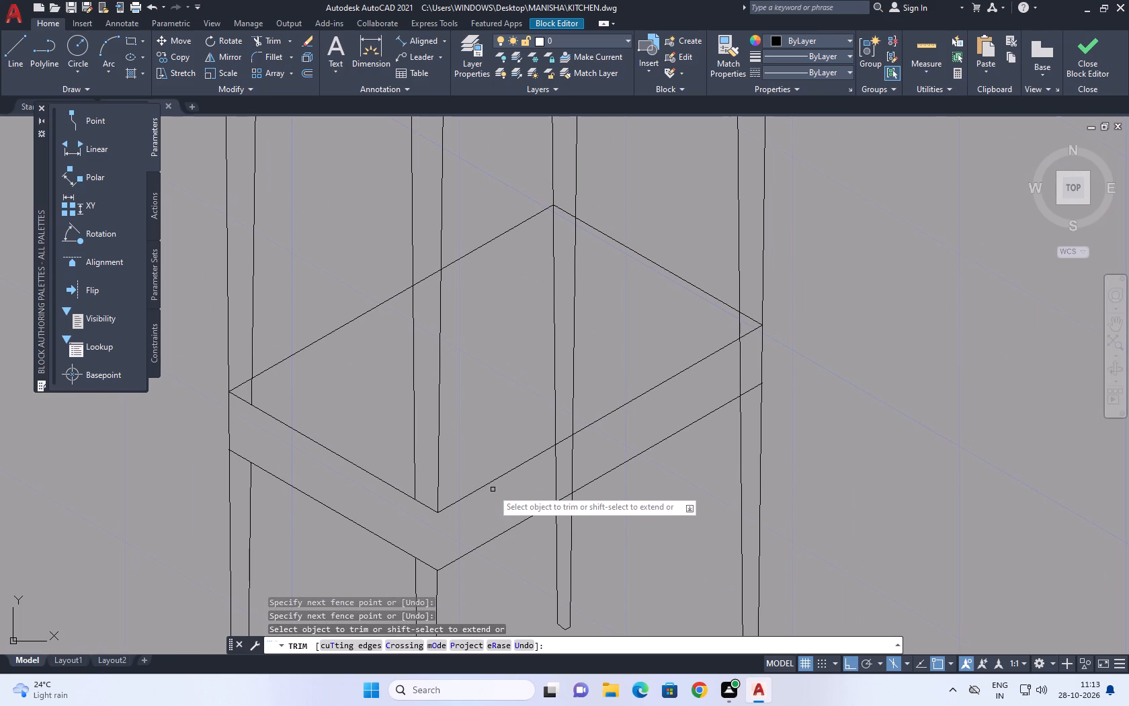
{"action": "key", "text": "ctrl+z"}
Trim away the back leg's two lines where they cross the footrest's front band.
{"action": "left_click", "coordinate": [614, 383]}
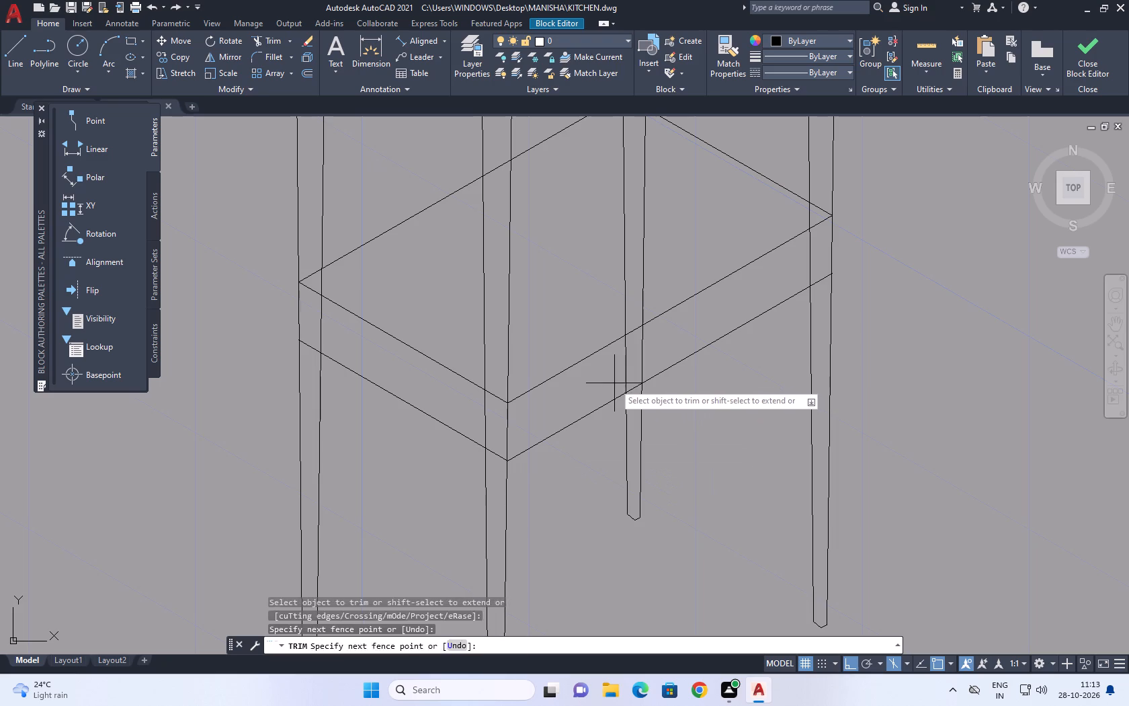
{"action": "left_click", "coordinate": [677, 331]}
{"action": "middle_click_drag", "start_coordinate": [689, 340], "coordinate": [605, 497]}
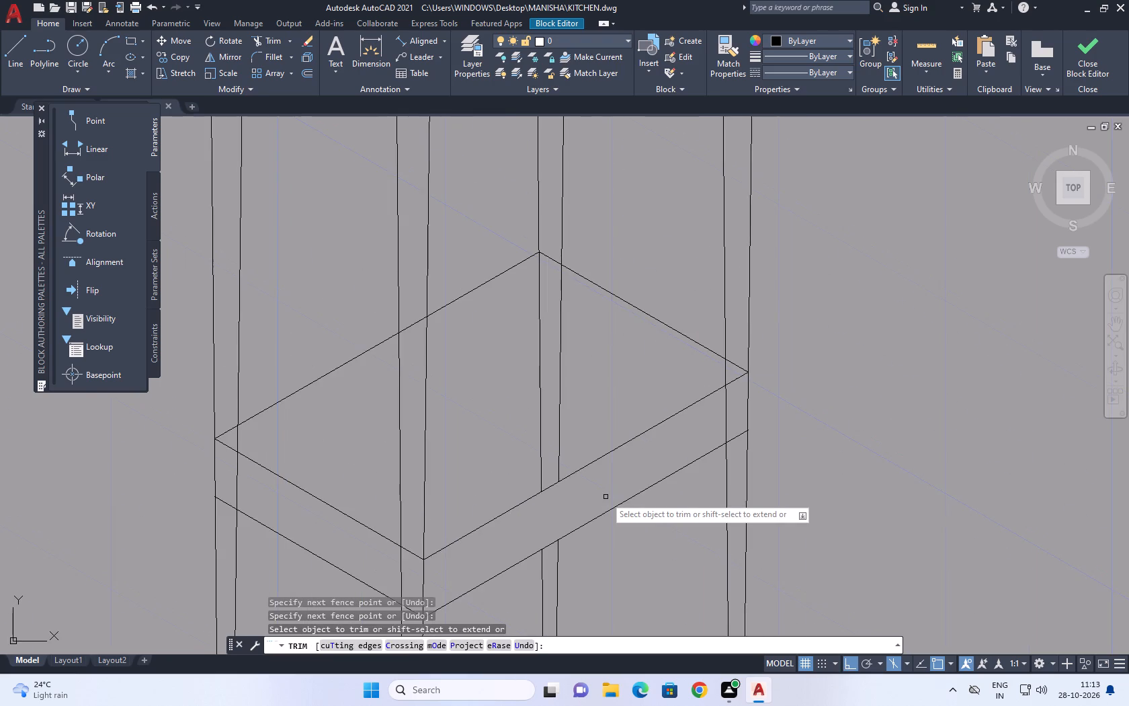
{"action": "scroll", "coordinate": [605, 497], "scroll_direction": "down", "scroll_amount": 1}
{"action": "middle_click_drag", "start_coordinate": [585, 496], "coordinate": [552, 499]}
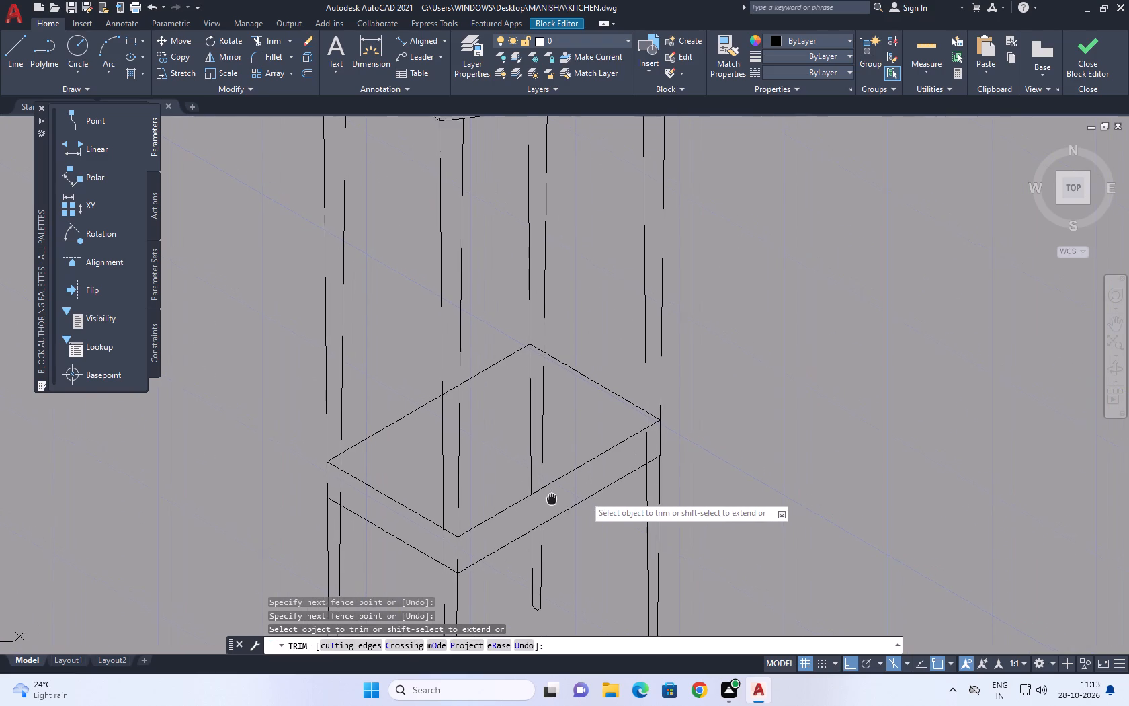
{"action": "middle_click_drag", "start_coordinate": [552, 499], "coordinate": [557, 514]}
{"action": "scroll", "coordinate": [558, 514], "scroll_direction": "down", "scroll_amount": 2}
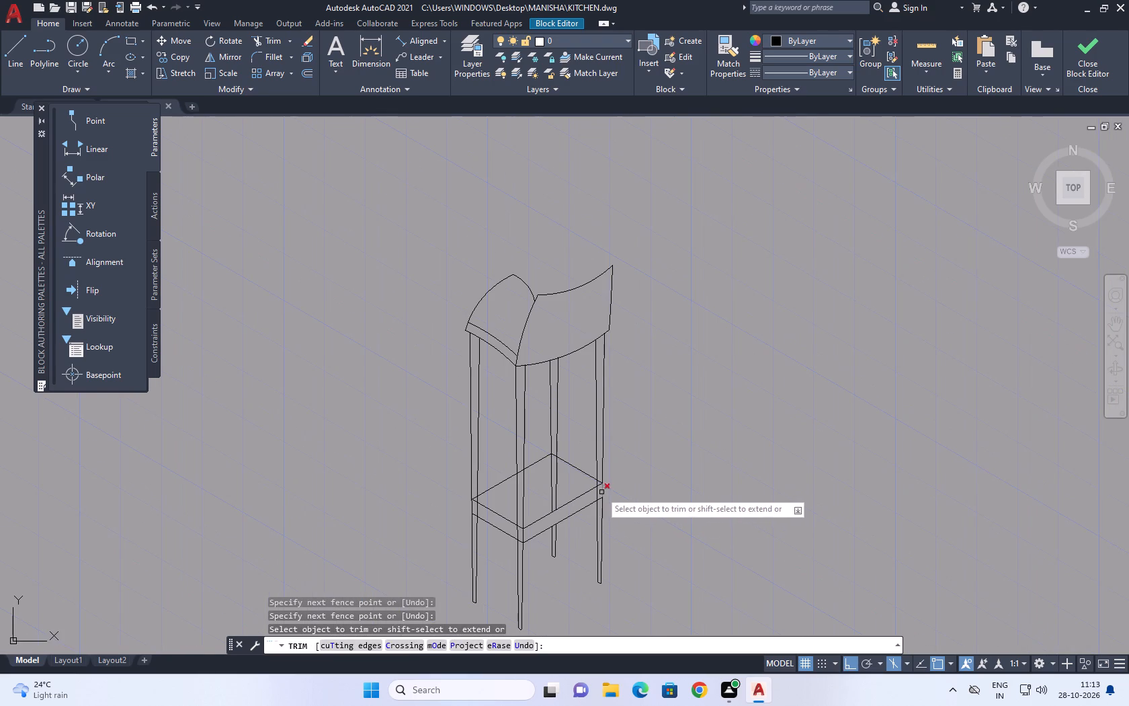
{"action": "scroll", "coordinate": [600, 492], "scroll_direction": "up", "scroll_amount": 1}
{"action": "middle_click_drag", "start_coordinate": [593, 505], "coordinate": [613, 539]}
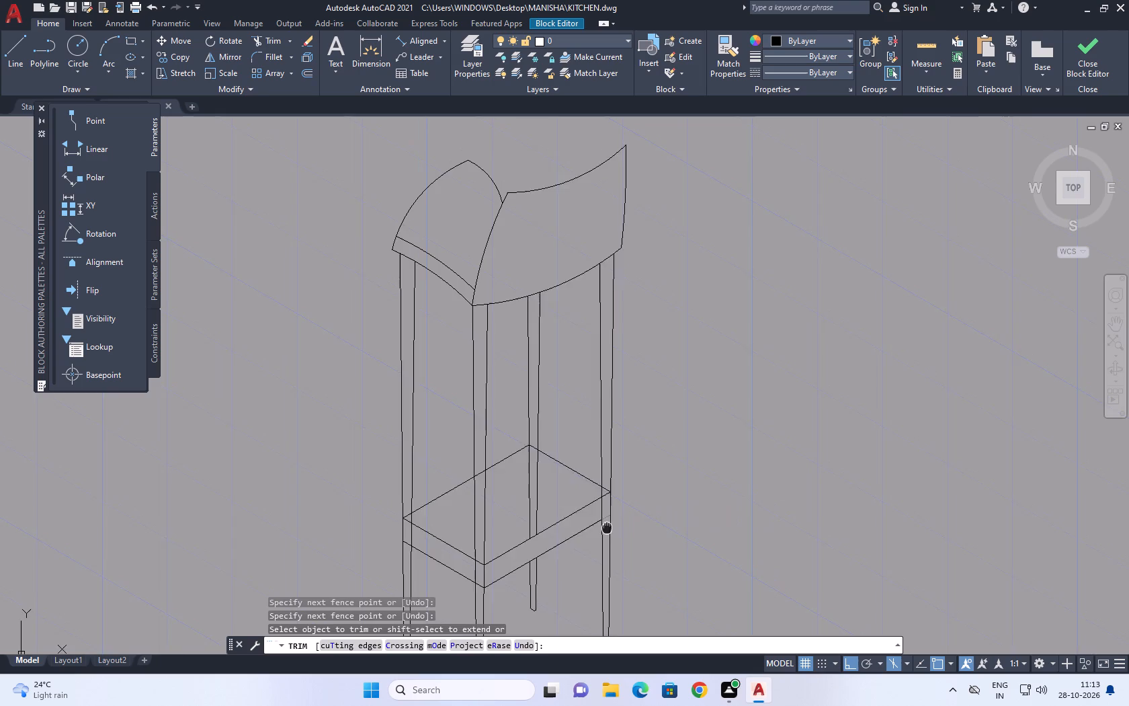
{"action": "middle_click_drag", "start_coordinate": [613, 539], "coordinate": [627, 631]}
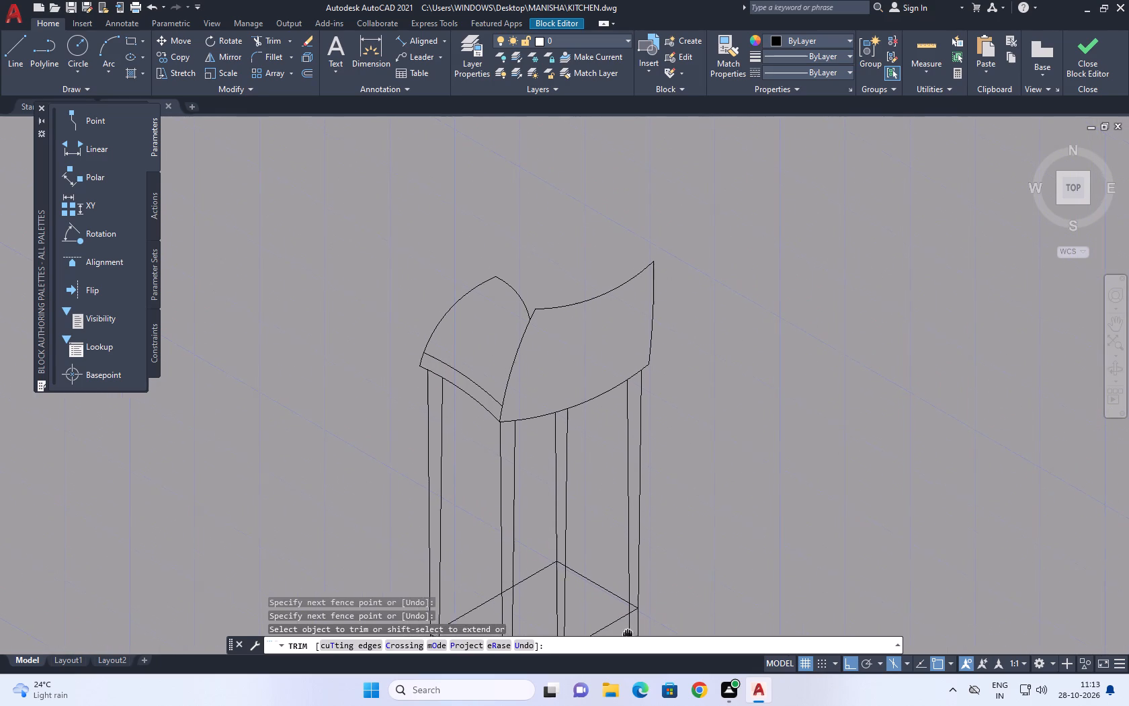
{"action": "middle_click_drag", "start_coordinate": [627, 631], "coordinate": [627, 630]}
{"action": "scroll", "coordinate": [626, 629], "scroll_direction": "down", "scroll_amount": 1}
{"action": "scroll", "coordinate": [630, 522], "scroll_direction": "down", "scroll_amount": 1}
{"action": "scroll", "coordinate": [633, 595], "scroll_direction": "down", "scroll_amount": 1}
{"action": "middle_click_drag", "start_coordinate": [626, 580], "coordinate": [599, 477]}
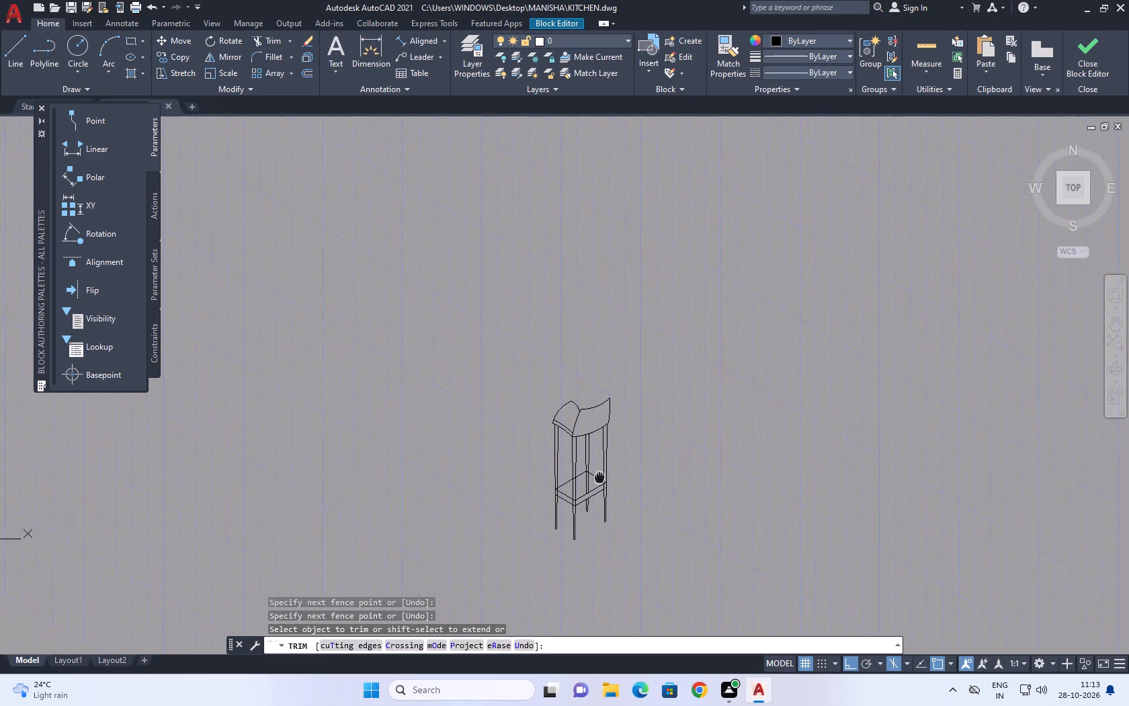
{"action": "scroll", "coordinate": [529, 515], "scroll_direction": "up", "scroll_amount": 2}
{"action": "scroll", "coordinate": [601, 454], "scroll_direction": "up", "scroll_amount": 3}
{"action": "middle_click_drag", "start_coordinate": [558, 545], "coordinate": [513, 508]}
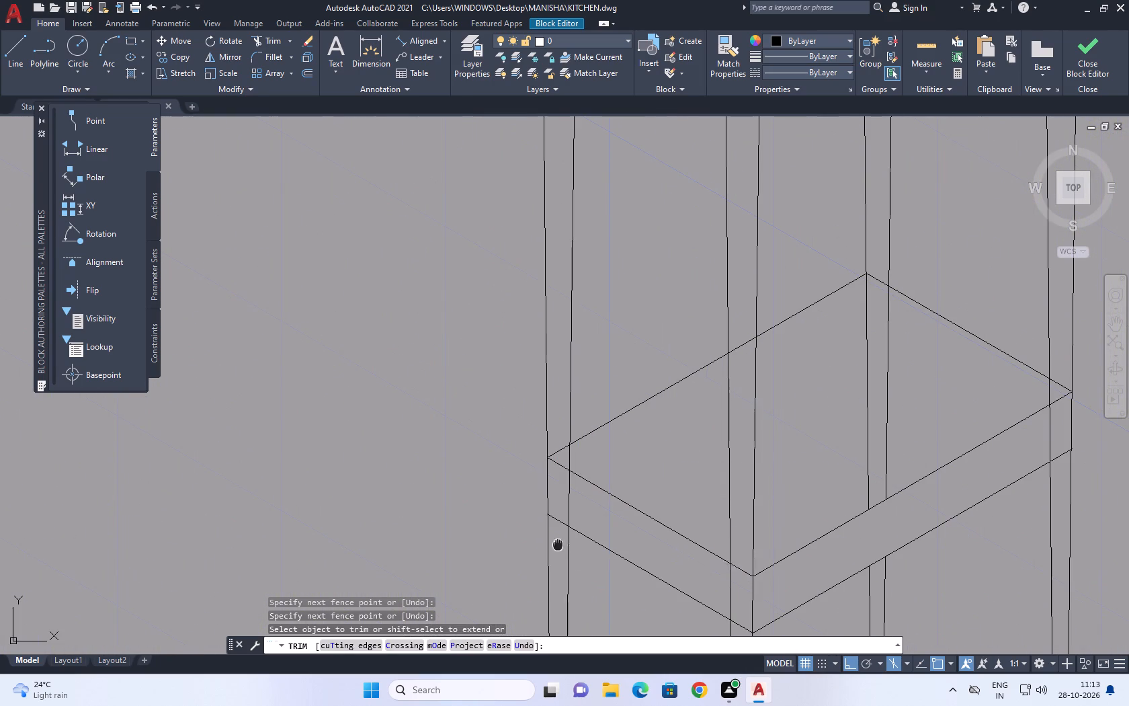
{"action": "middle_click_drag", "start_coordinate": [513, 508], "coordinate": [487, 449]}
{"action": "right_click", "coordinate": [733, 548]}
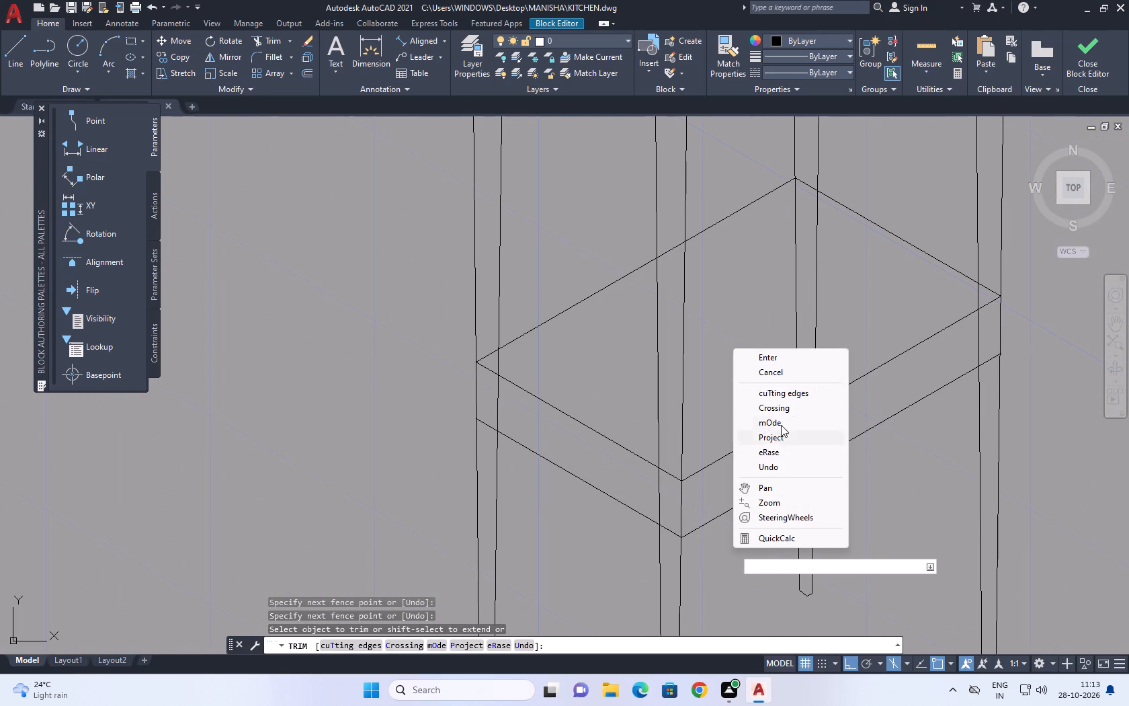
{"action": "left_click", "coordinate": [787, 371]}
Inspect the whole stool and the footrest around its legs.
{"action": "scroll", "coordinate": [743, 465], "scroll_direction": "down", "scroll_amount": 2}
{"action": "middle_click_drag", "start_coordinate": [879, 482], "coordinate": [871, 485]}
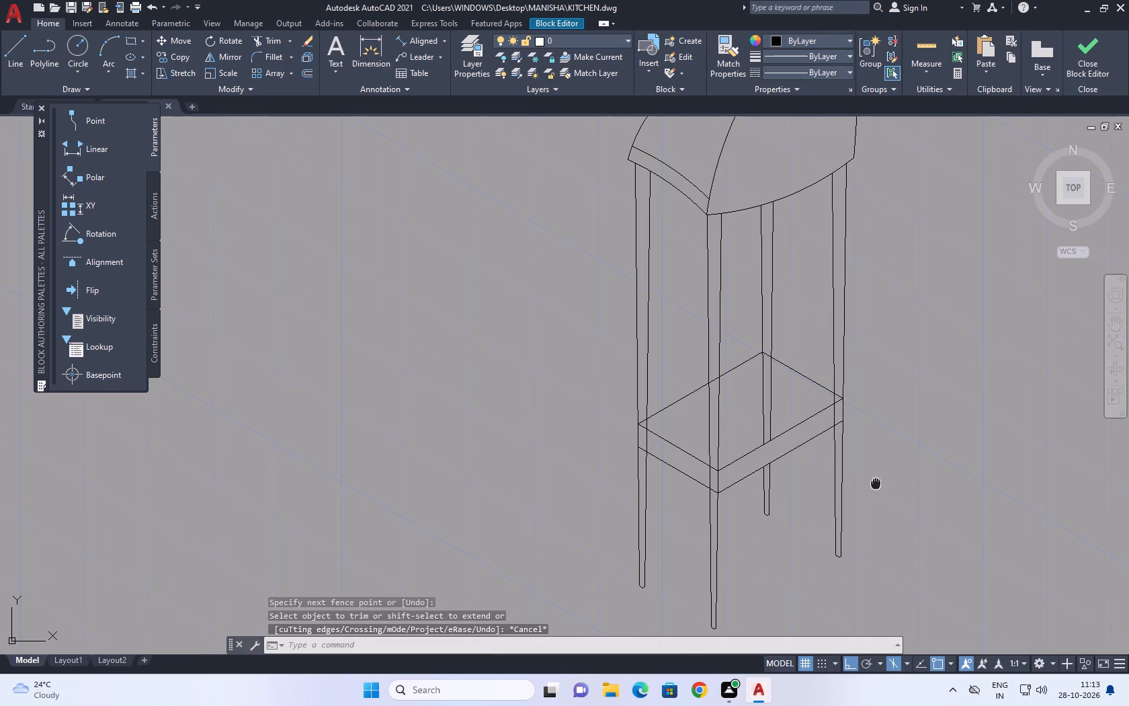
{"action": "middle_click_drag", "start_coordinate": [871, 485], "coordinate": [819, 502]}
{"action": "middle_click_drag", "start_coordinate": [715, 411], "coordinate": [673, 424]}
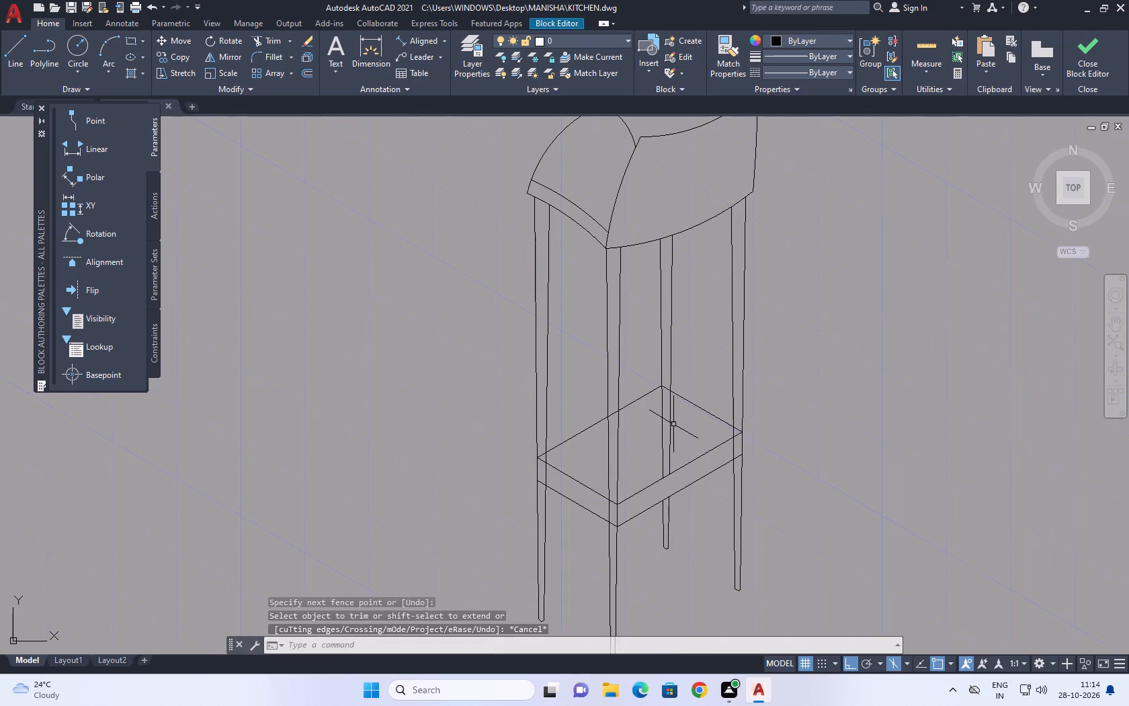
{"action": "scroll", "coordinate": [570, 487], "scroll_direction": "down", "scroll_amount": 1}
{"action": "middle_click_drag", "start_coordinate": [531, 507], "coordinate": [526, 524]}
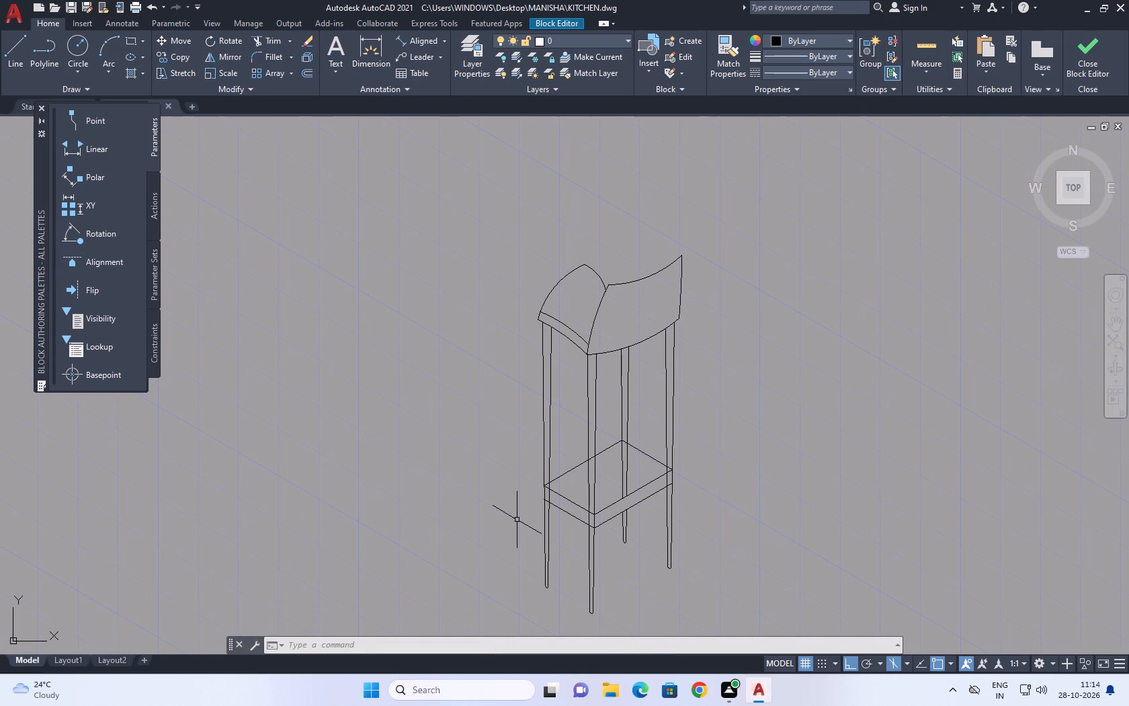
{"action": "scroll", "coordinate": [648, 464], "scroll_direction": "down", "scroll_amount": 2}
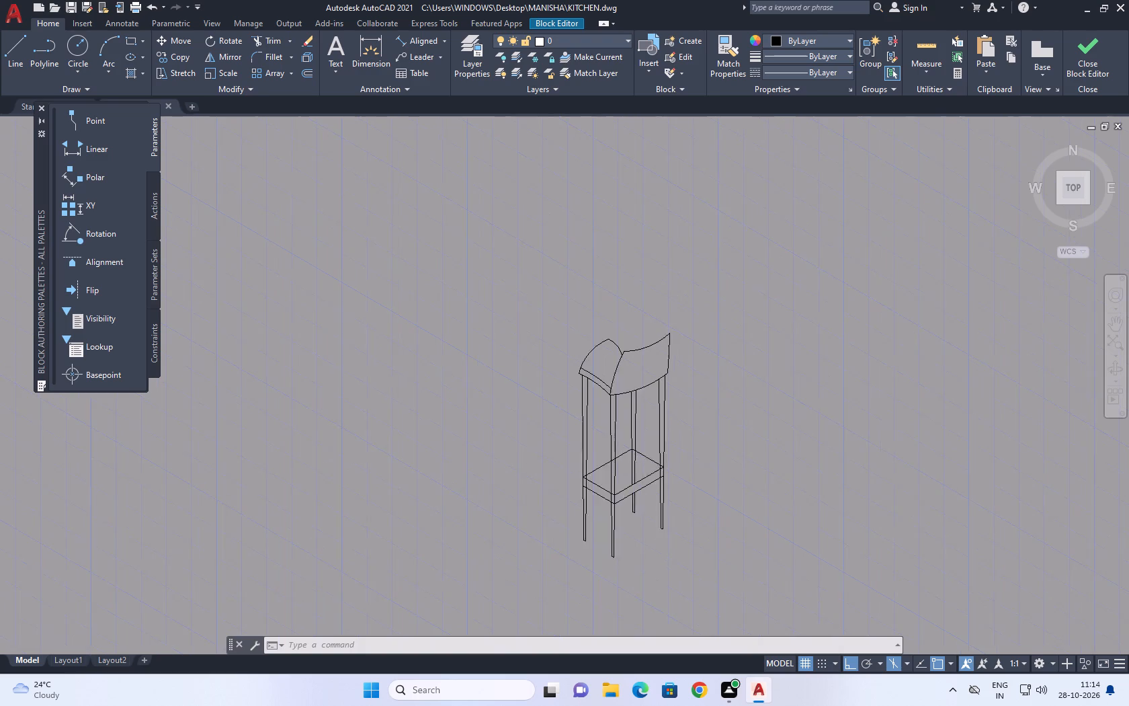
{"action": "scroll", "coordinate": [647, 450], "scroll_direction": "down", "scroll_amount": 1}
{"action": "middle_click_drag", "start_coordinate": [673, 453], "coordinate": [571, 401]}
{"action": "scroll", "coordinate": [537, 446], "scroll_direction": "up", "scroll_amount": 2}
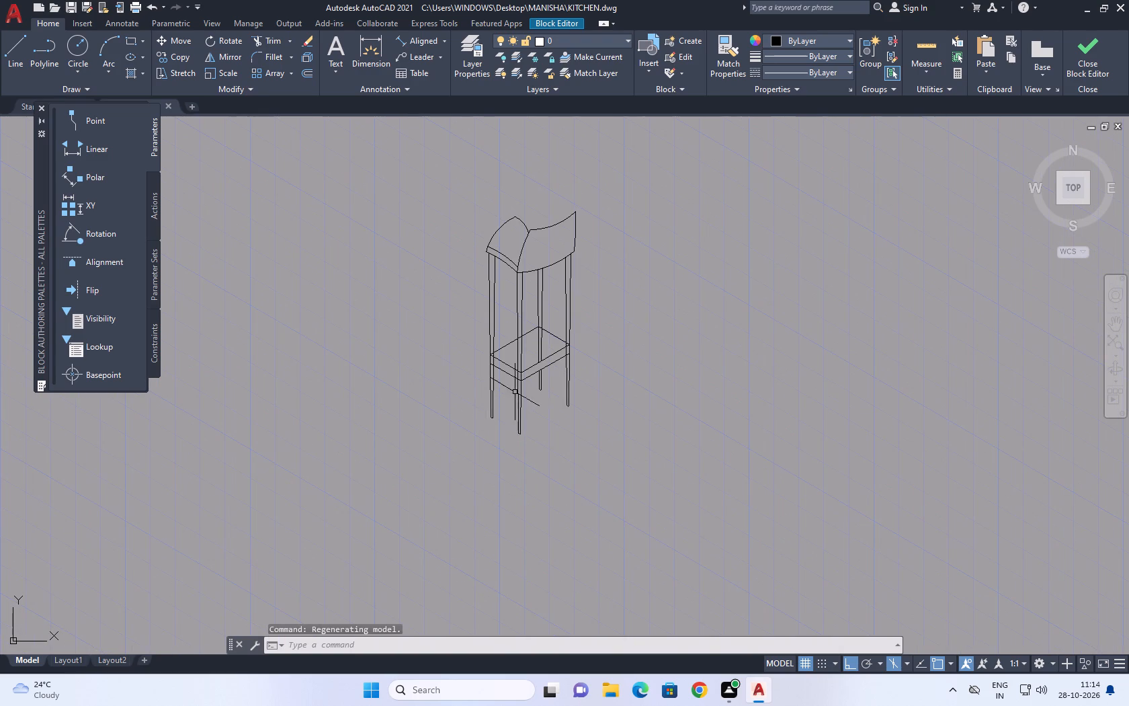
{"action": "scroll", "coordinate": [523, 379], "scroll_direction": "up", "scroll_amount": 2}
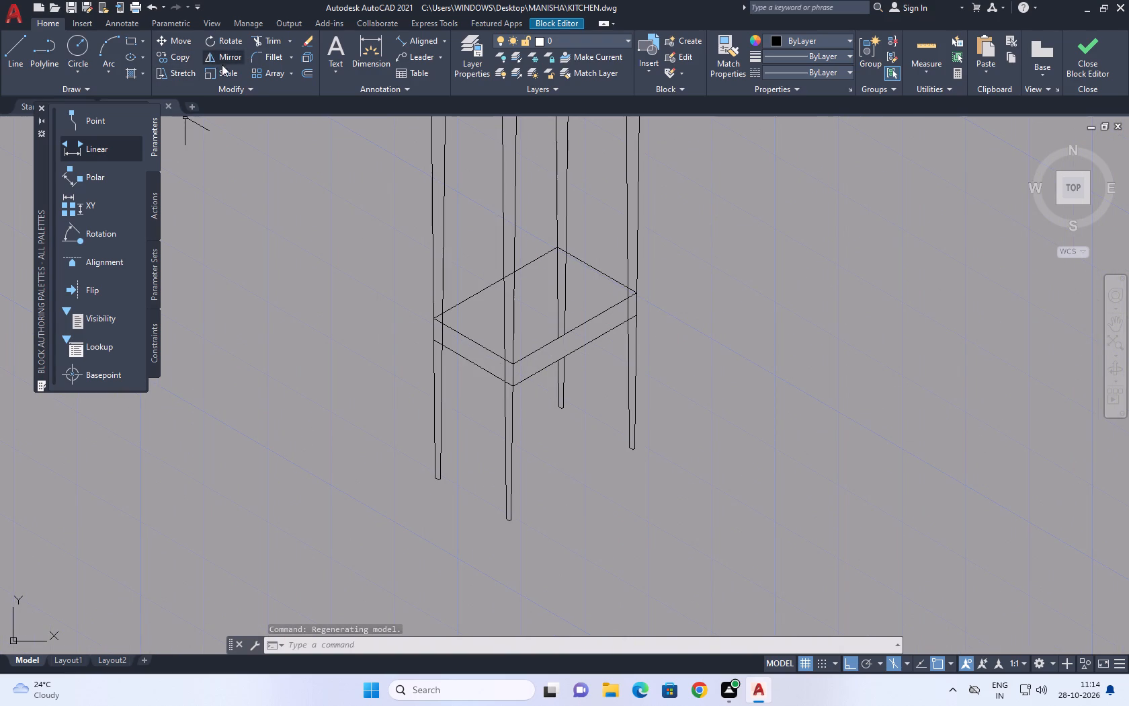
Close the block editor, keeping the footrest changes in the CHAIR block.
{"action": "left_click", "coordinate": [1091, 59]}
{"action": "left_click", "coordinate": [612, 319]}
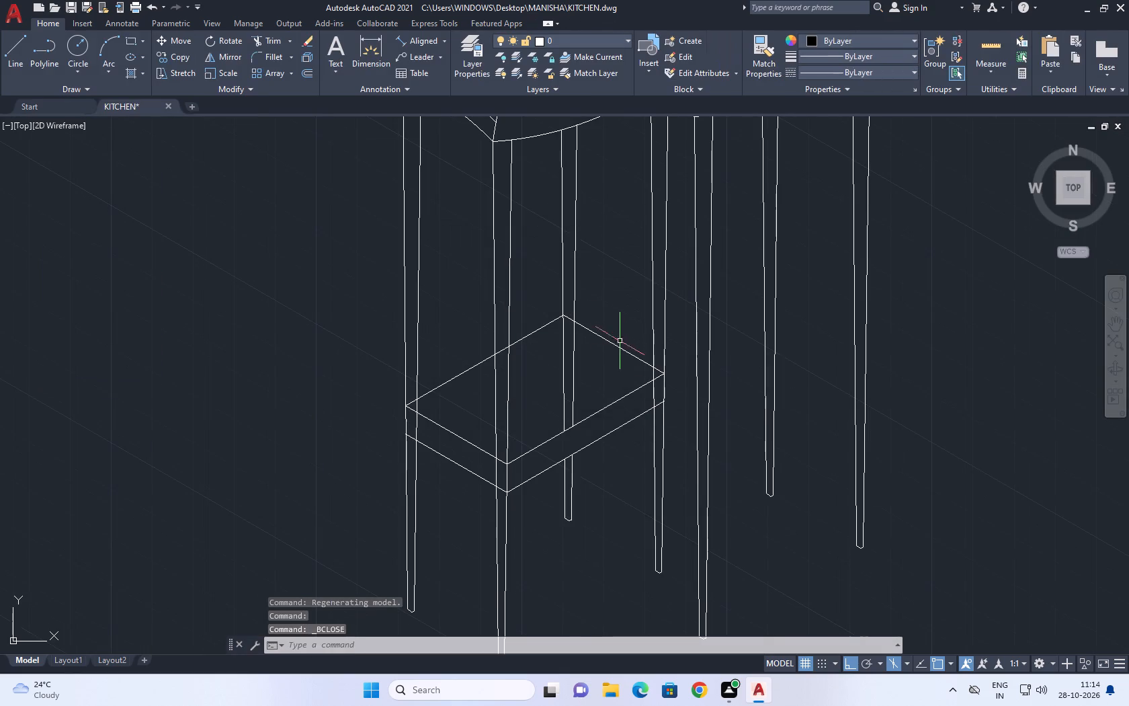
Erase the stray speck and the short leftover vertical line in the gap of the island's fluted front.
{"action": "scroll", "coordinate": [599, 428], "scroll_direction": "down", "scroll_amount": 3}
{"action": "middle_click_drag", "start_coordinate": [741, 428], "coordinate": [704, 406]}
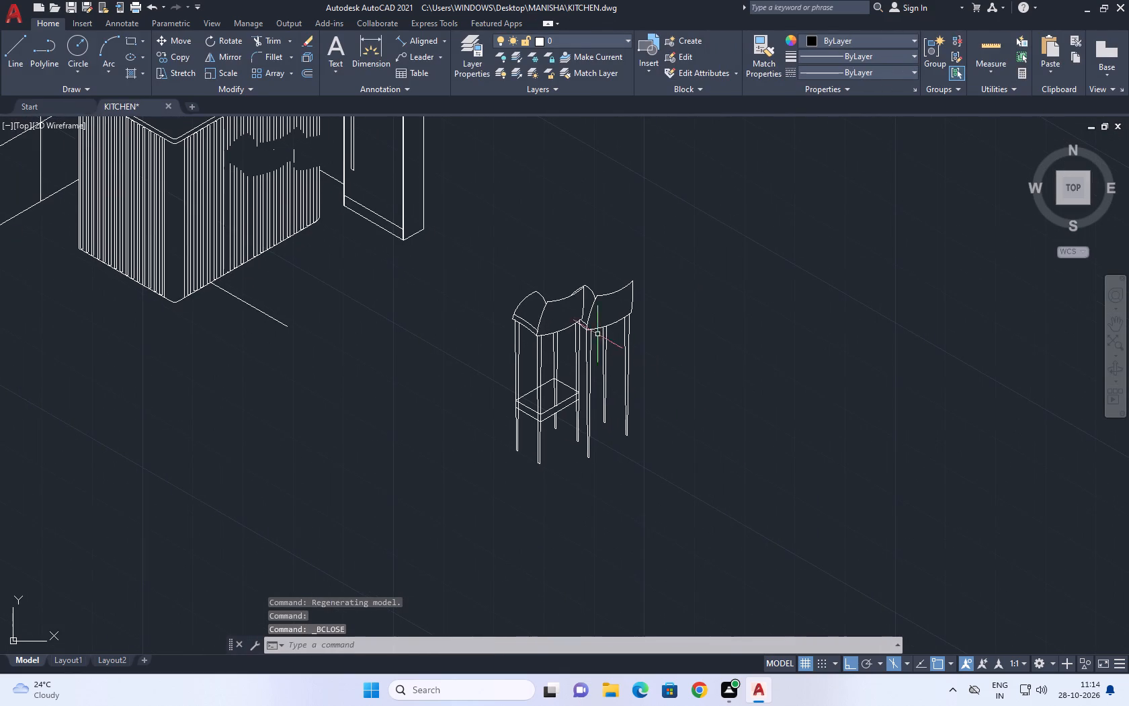
{"action": "left_click", "coordinate": [669, 261]}
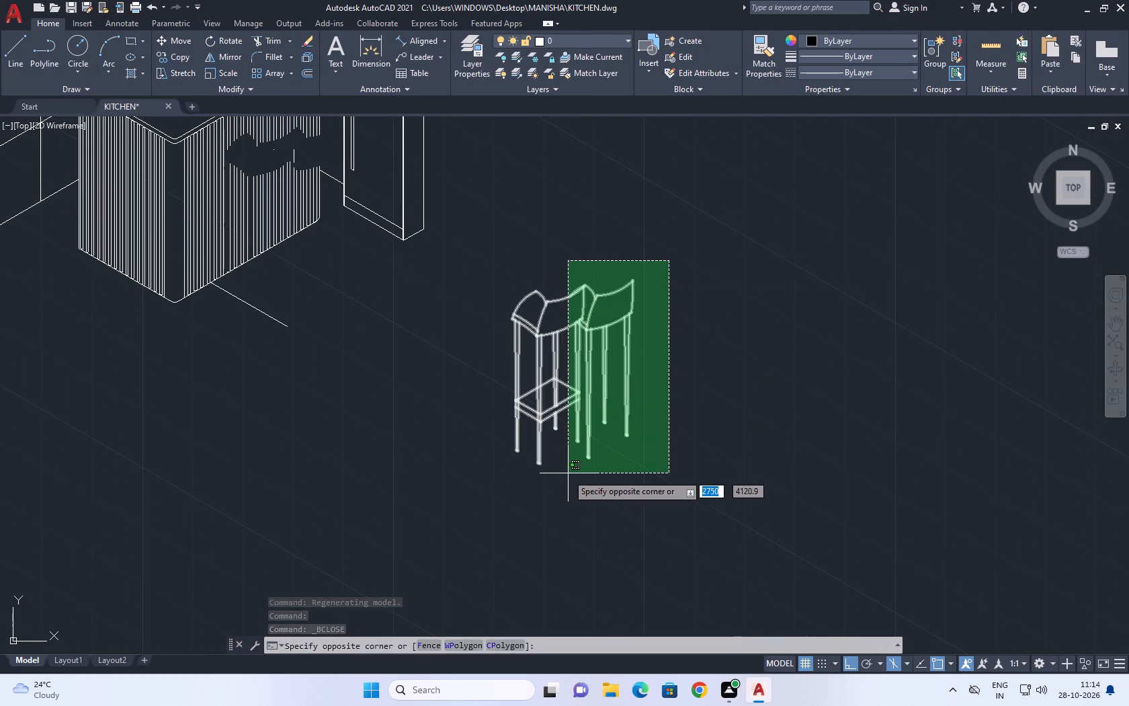
{"action": "left_click", "coordinate": [714, 350]}
{"action": "middle_click_drag", "start_coordinate": [531, 211], "coordinate": [640, 346]}
{"action": "scroll", "coordinate": [344, 267], "scroll_direction": "up", "scroll_amount": 3}
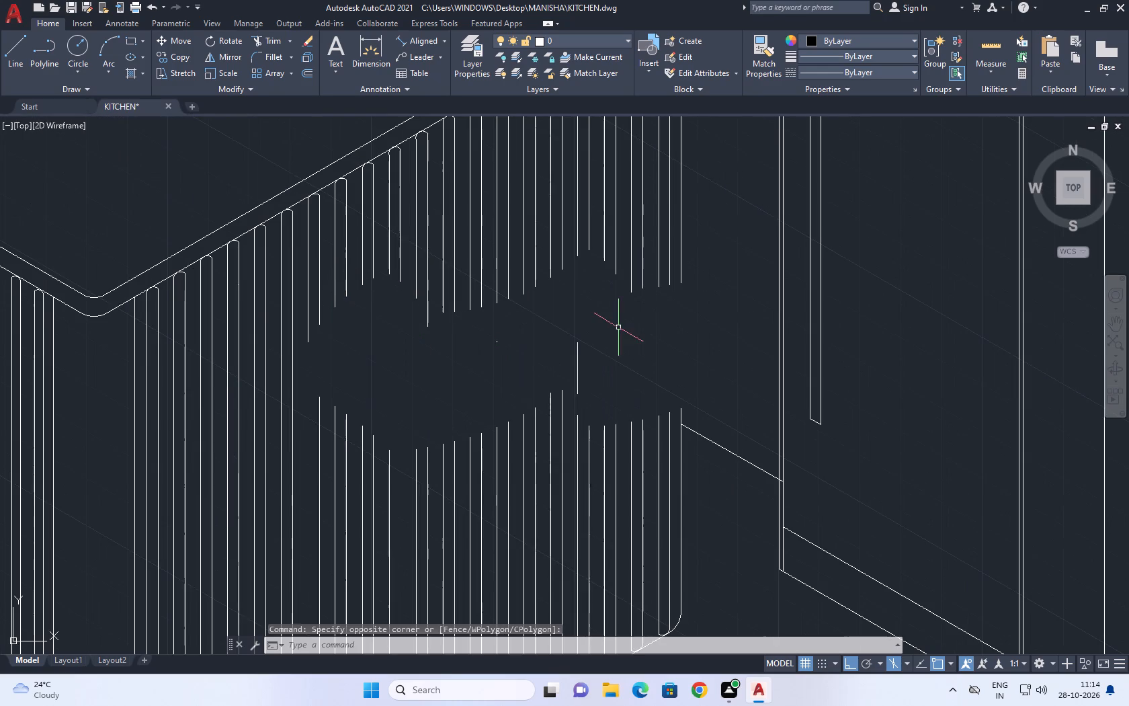
{"action": "left_click", "coordinate": [632, 327]}
{"action": "left_click", "coordinate": [491, 358]}
{"action": "right_click", "coordinate": [623, 335]}
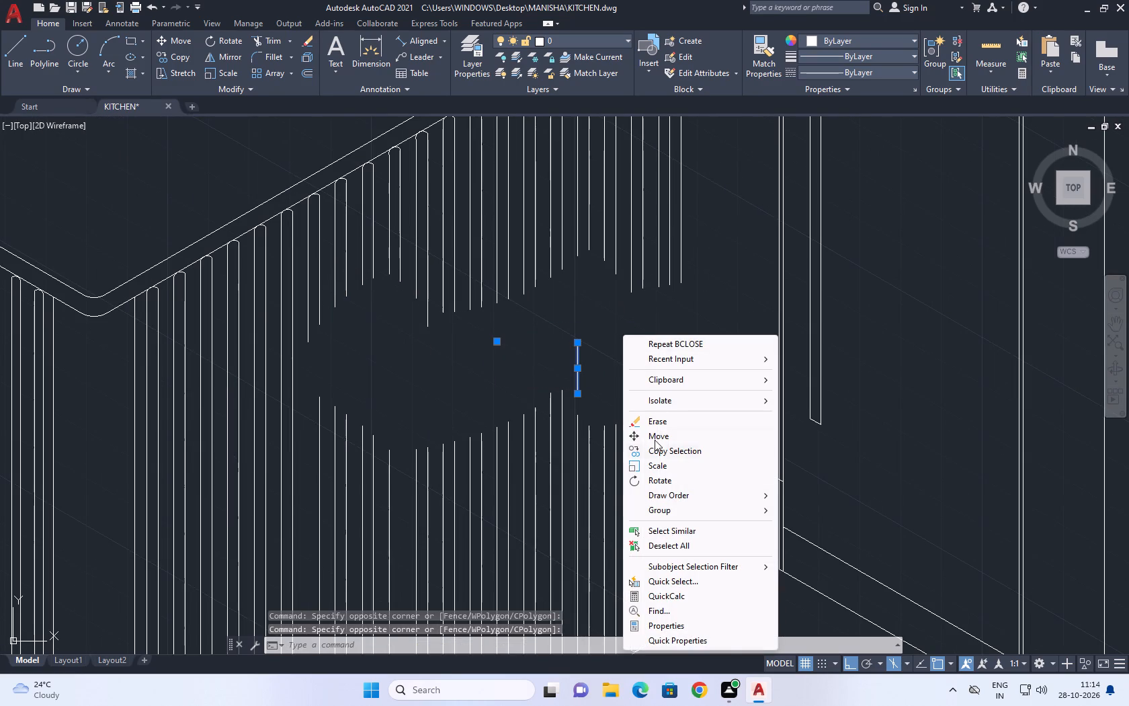
{"action": "left_click", "coordinate": [669, 418]}
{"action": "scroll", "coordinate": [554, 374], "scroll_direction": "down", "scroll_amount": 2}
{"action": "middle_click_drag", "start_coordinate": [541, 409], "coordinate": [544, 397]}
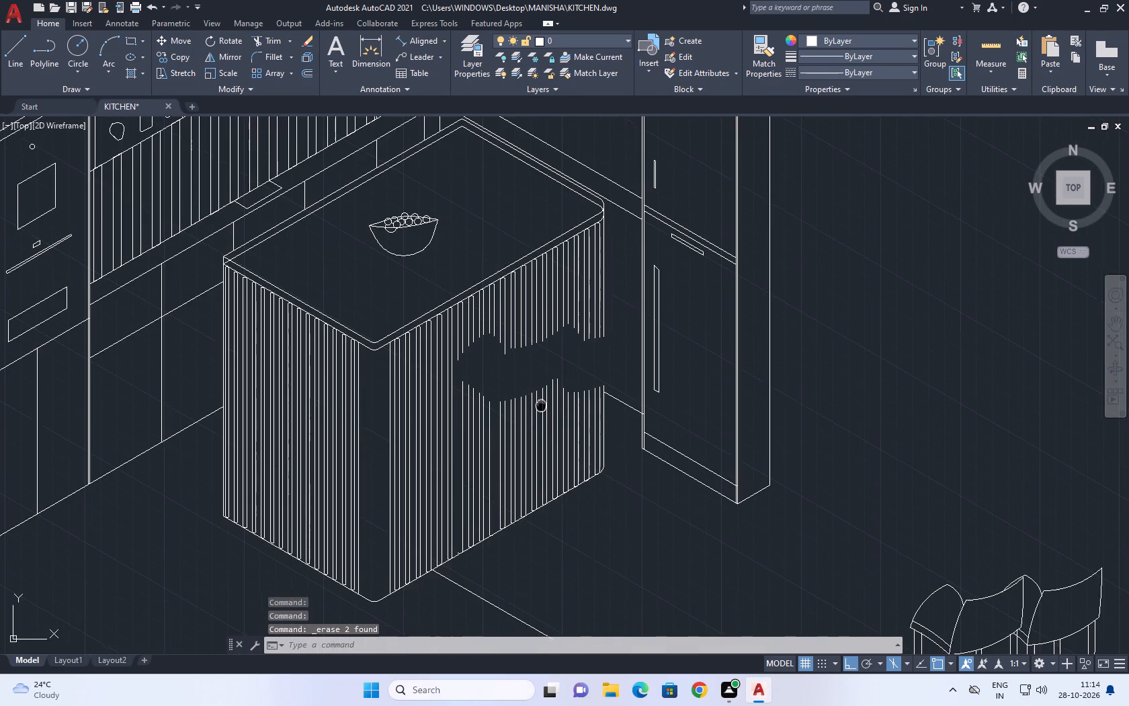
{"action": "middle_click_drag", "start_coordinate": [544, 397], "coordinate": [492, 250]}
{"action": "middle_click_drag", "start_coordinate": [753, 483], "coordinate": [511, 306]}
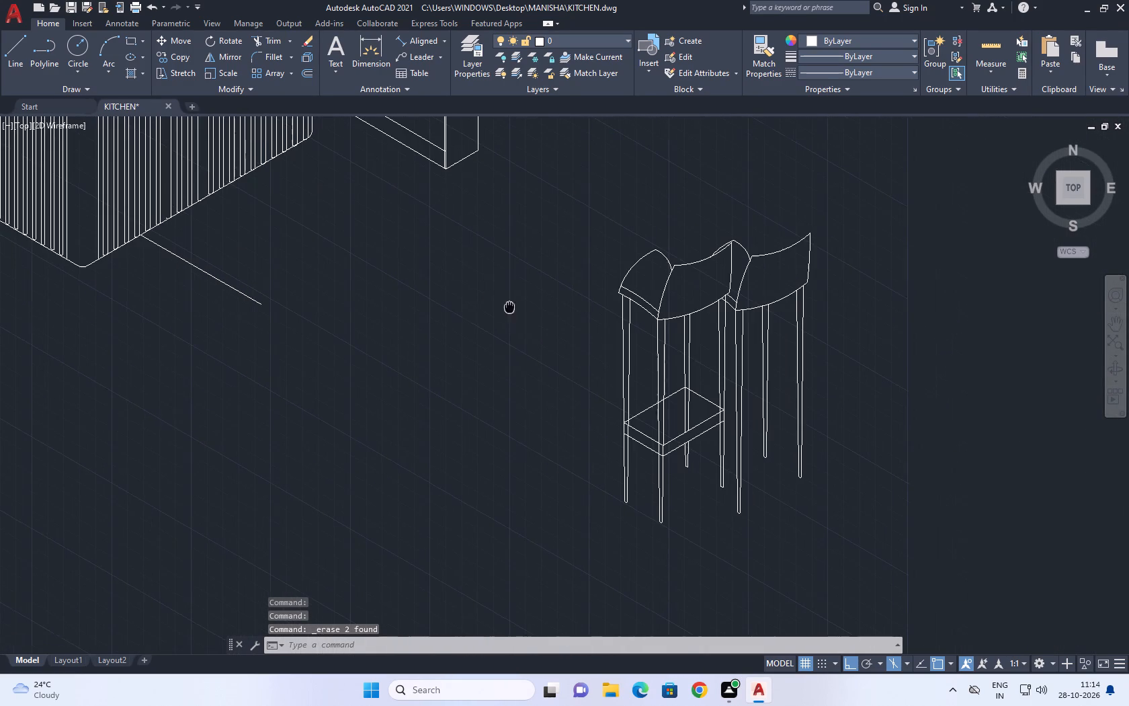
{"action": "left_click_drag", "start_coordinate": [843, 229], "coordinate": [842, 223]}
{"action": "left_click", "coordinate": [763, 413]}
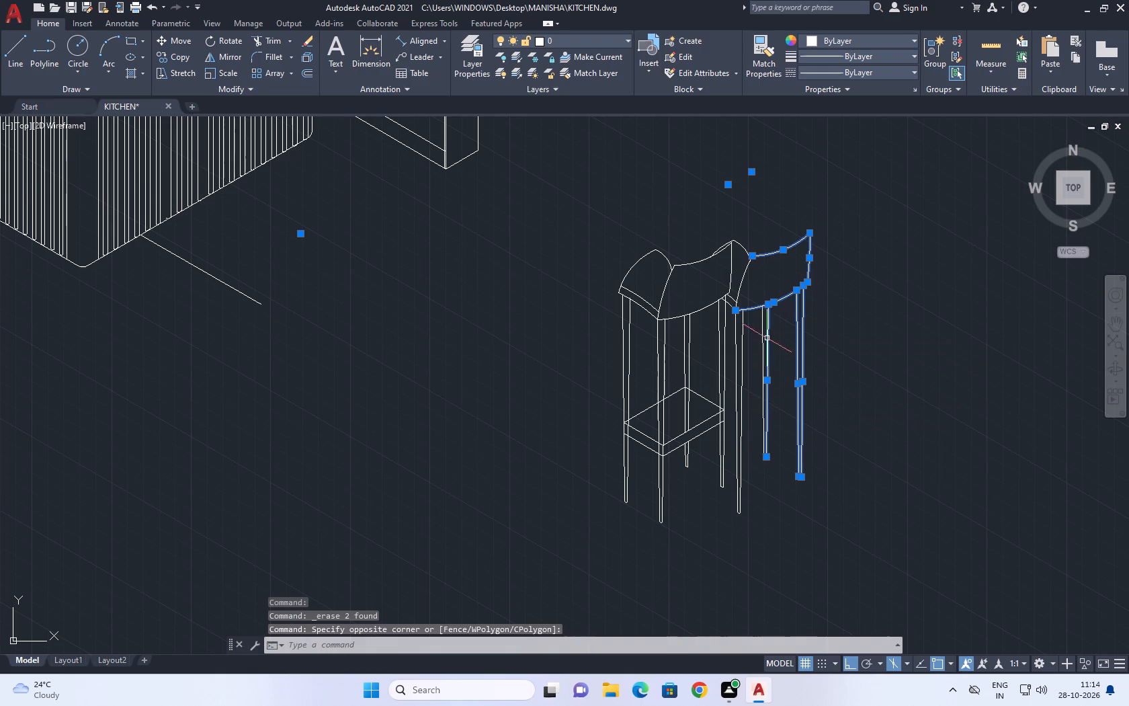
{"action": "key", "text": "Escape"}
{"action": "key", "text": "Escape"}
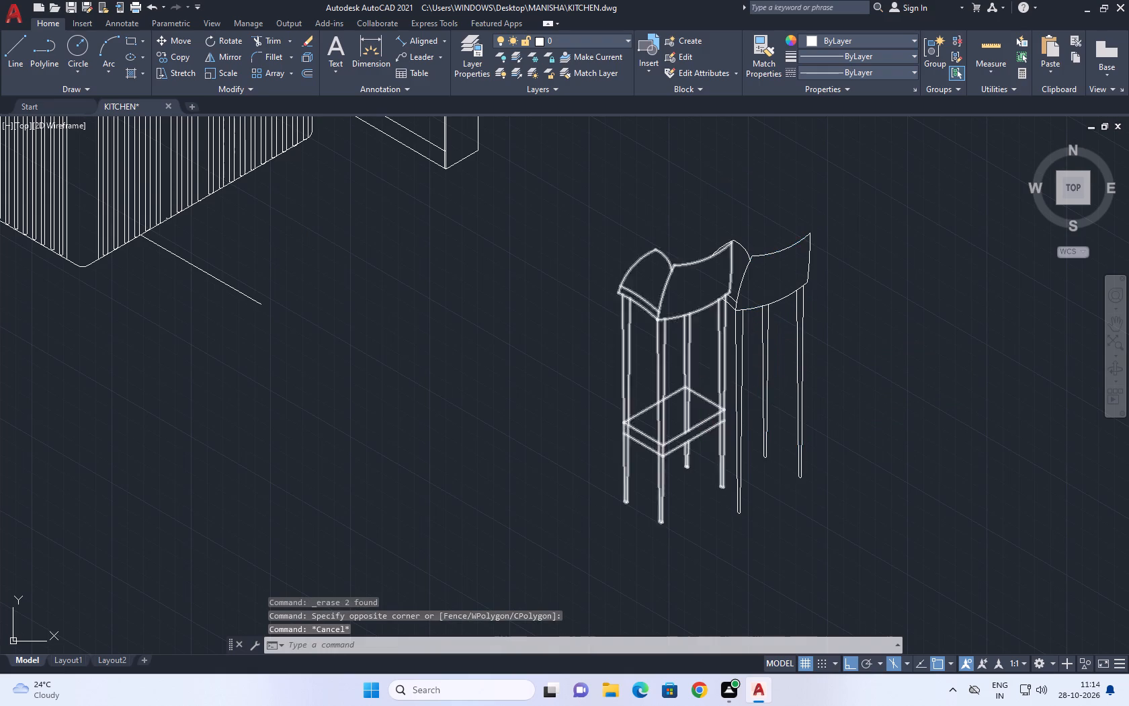
Select all pieces of the loose stool without a footrest, including its seat curves and leg tips, and define them as block CHAIR 2.
{"action": "scroll", "coordinate": [699, 422], "scroll_direction": "up", "scroll_amount": 2}
{"action": "scroll", "coordinate": [707, 428], "scroll_direction": "down", "scroll_amount": 1}
{"action": "middle_click_drag", "start_coordinate": [769, 294], "coordinate": [762, 323]}
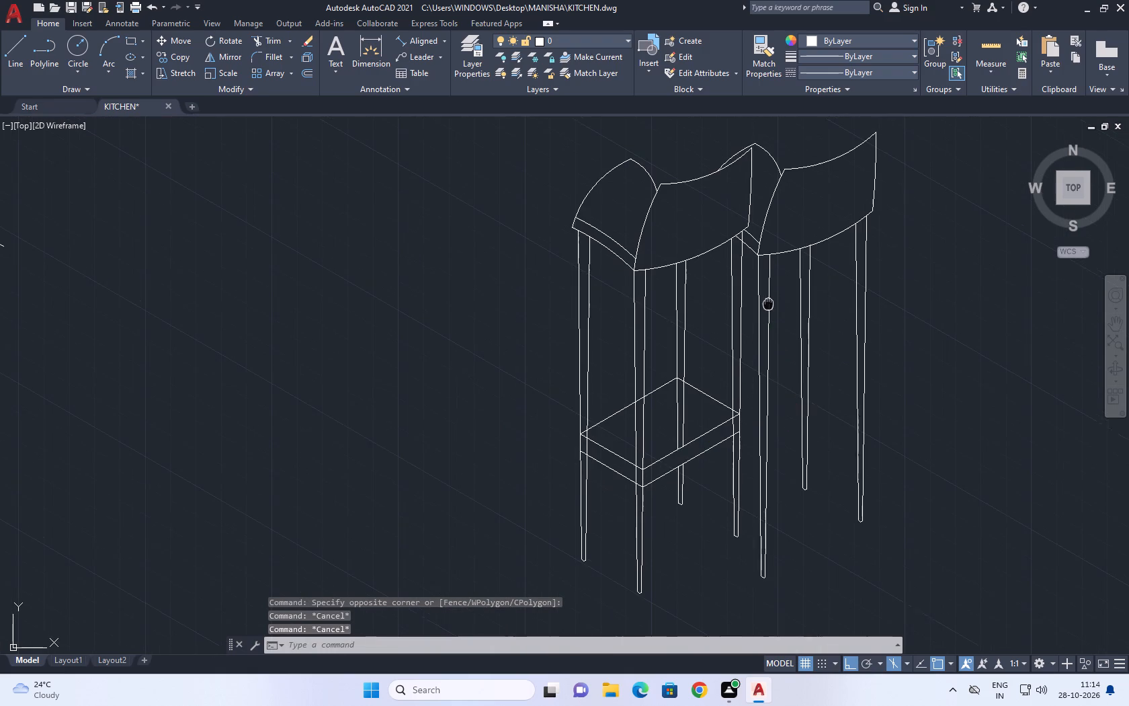
{"action": "middle_click_drag", "start_coordinate": [762, 323], "coordinate": [755, 340]}
{"action": "left_click", "coordinate": [864, 153]}
{"action": "left_click", "coordinate": [761, 338]}
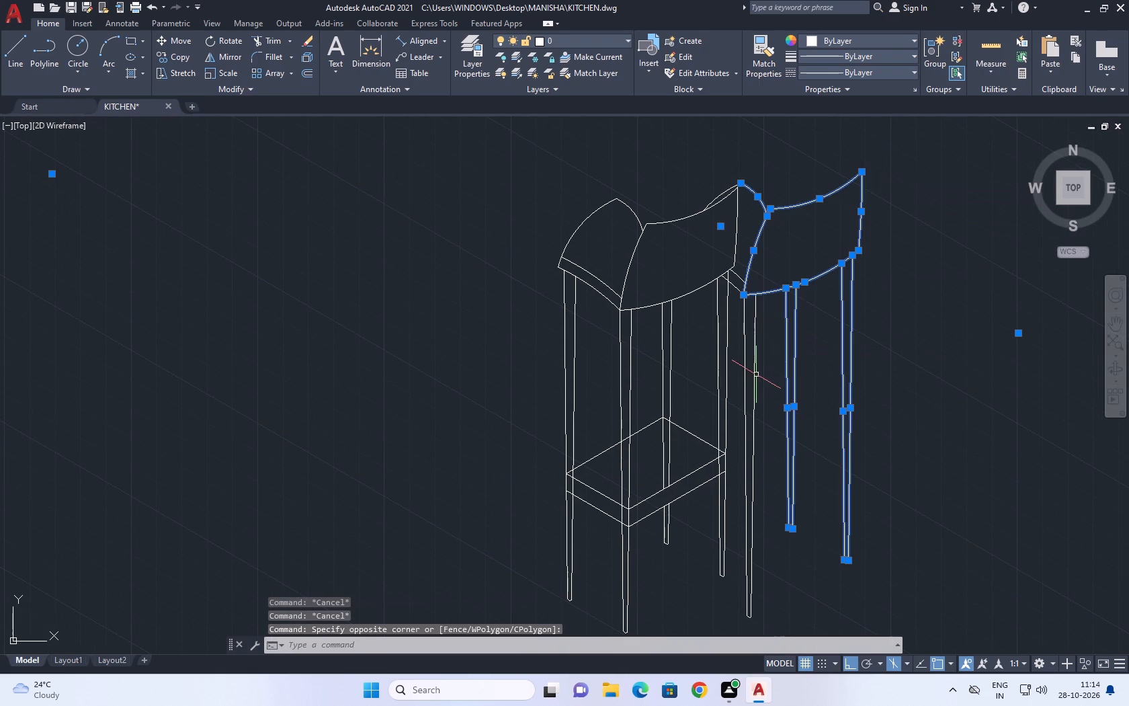
{"action": "left_click", "coordinate": [758, 374]}
{"action": "left_click", "coordinate": [733, 315]}
{"action": "scroll", "coordinate": [730, 270], "scroll_direction": "up", "scroll_amount": 5}
{"action": "left_click", "coordinate": [769, 272]}
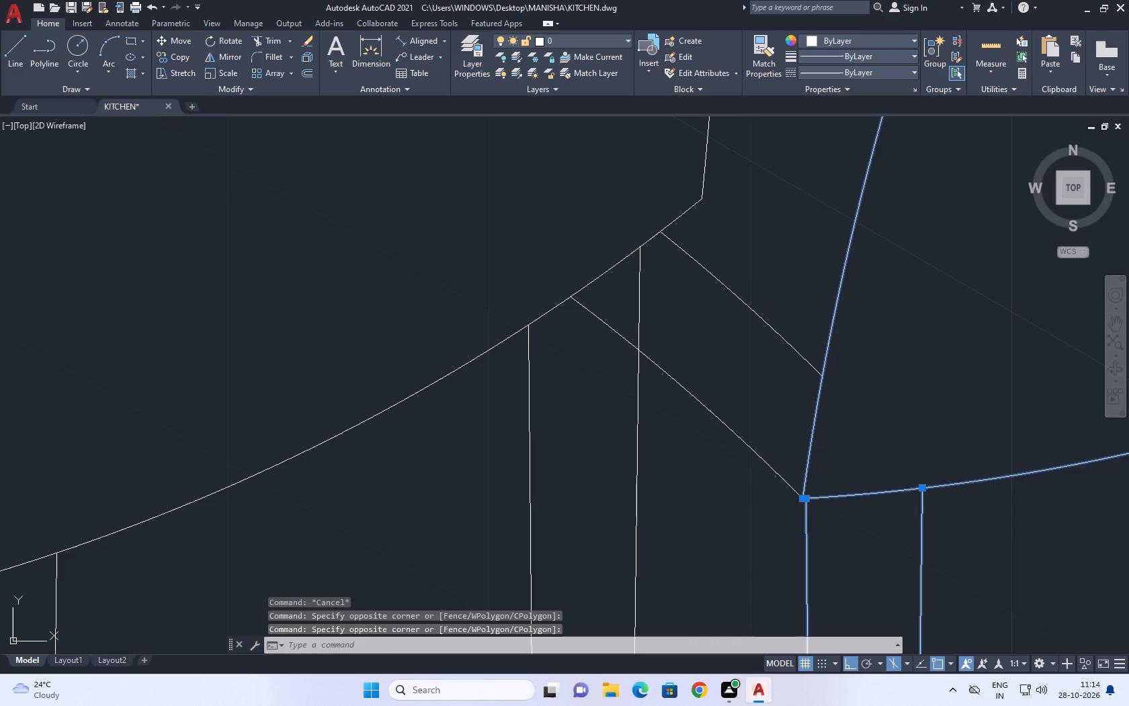
{"action": "left_click", "coordinate": [689, 488]}
{"action": "scroll", "coordinate": [713, 397], "scroll_direction": "down", "scroll_amount": 4}
{"action": "middle_click_drag", "start_coordinate": [773, 283], "coordinate": [741, 383]}
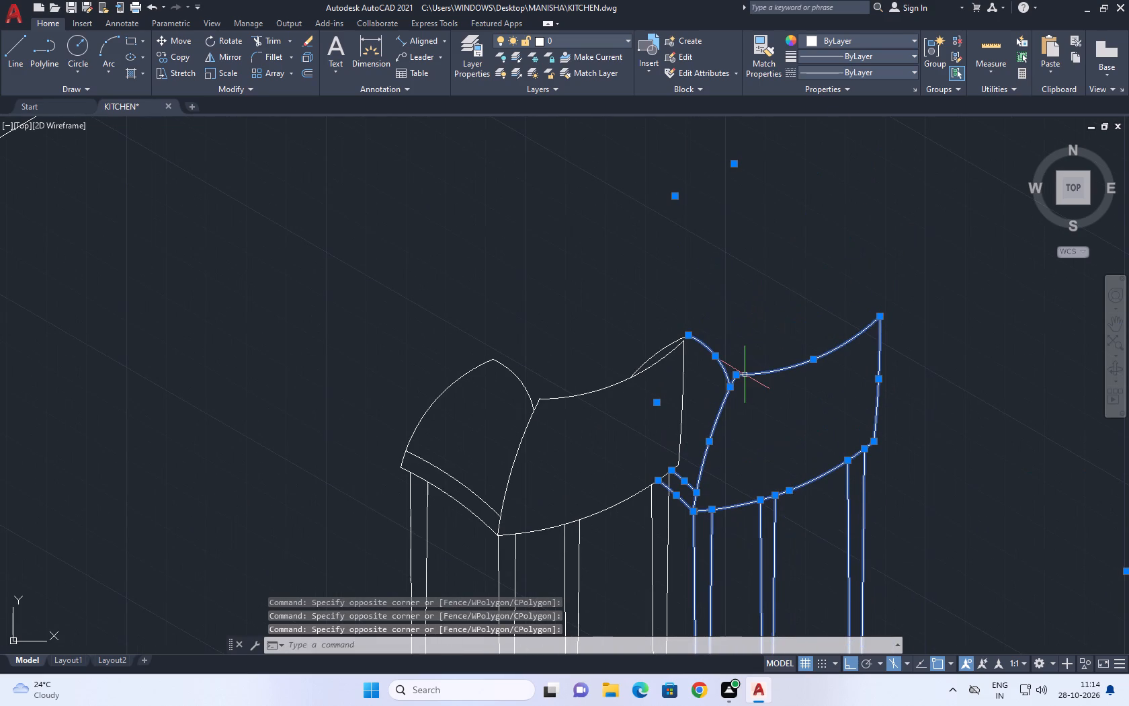
{"action": "scroll", "coordinate": [702, 345], "scroll_direction": "up", "scroll_amount": 2}
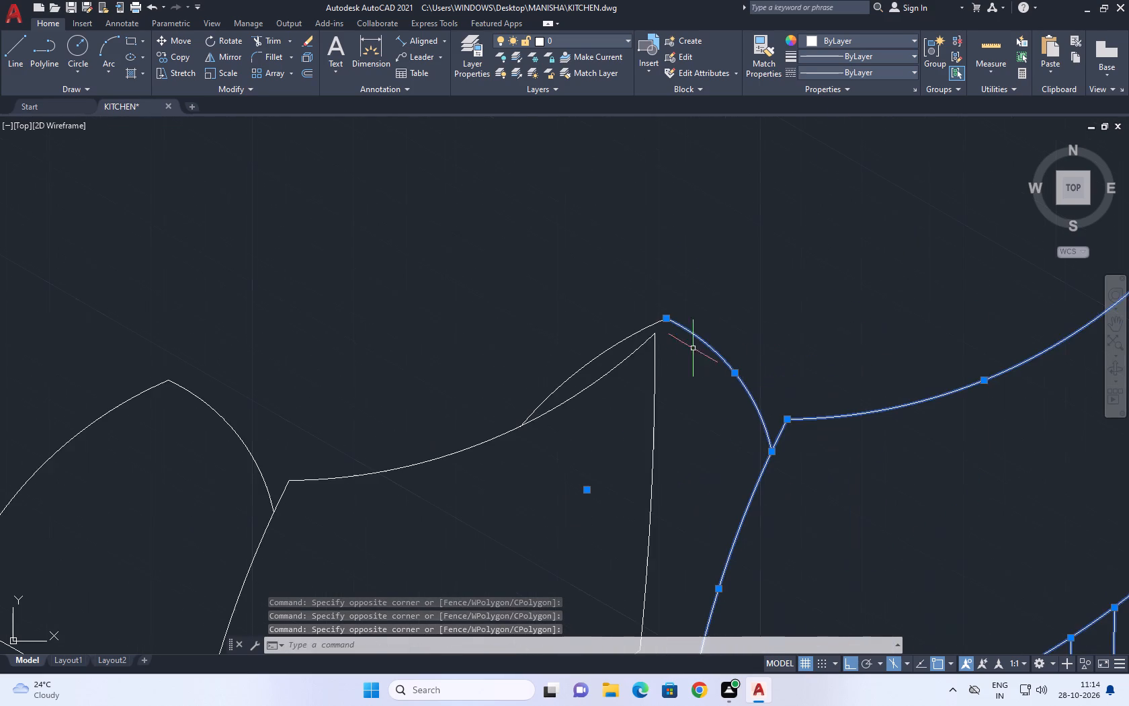
{"action": "scroll", "coordinate": [628, 356], "scroll_direction": "up", "scroll_amount": 1}
{"action": "left_click", "coordinate": [619, 346]}
{"action": "left_click_drag", "start_coordinate": [591, 311], "coordinate": [582, 313]}
{"action": "scroll", "coordinate": [646, 295], "scroll_direction": "down", "scroll_amount": 4}
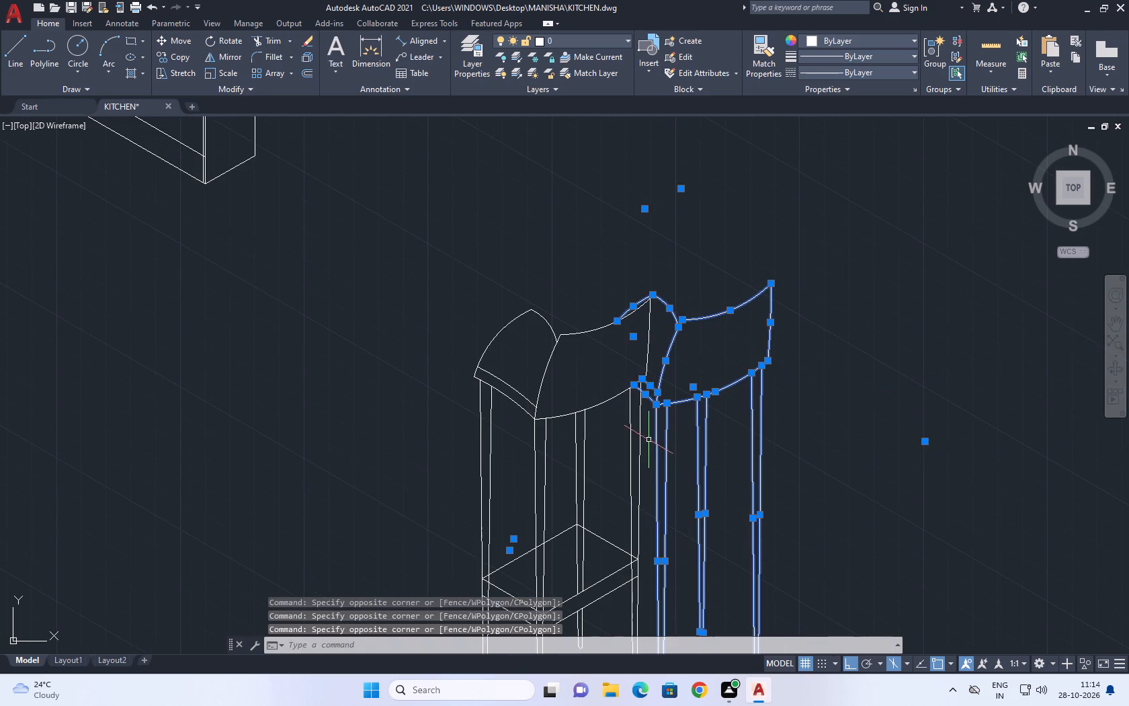
{"action": "middle_click_drag", "start_coordinate": [647, 432], "coordinate": [647, 289]}
{"action": "middle_click", "coordinate": [647, 288]}
{"action": "middle_click_drag", "start_coordinate": [685, 453], "coordinate": [657, 399]}
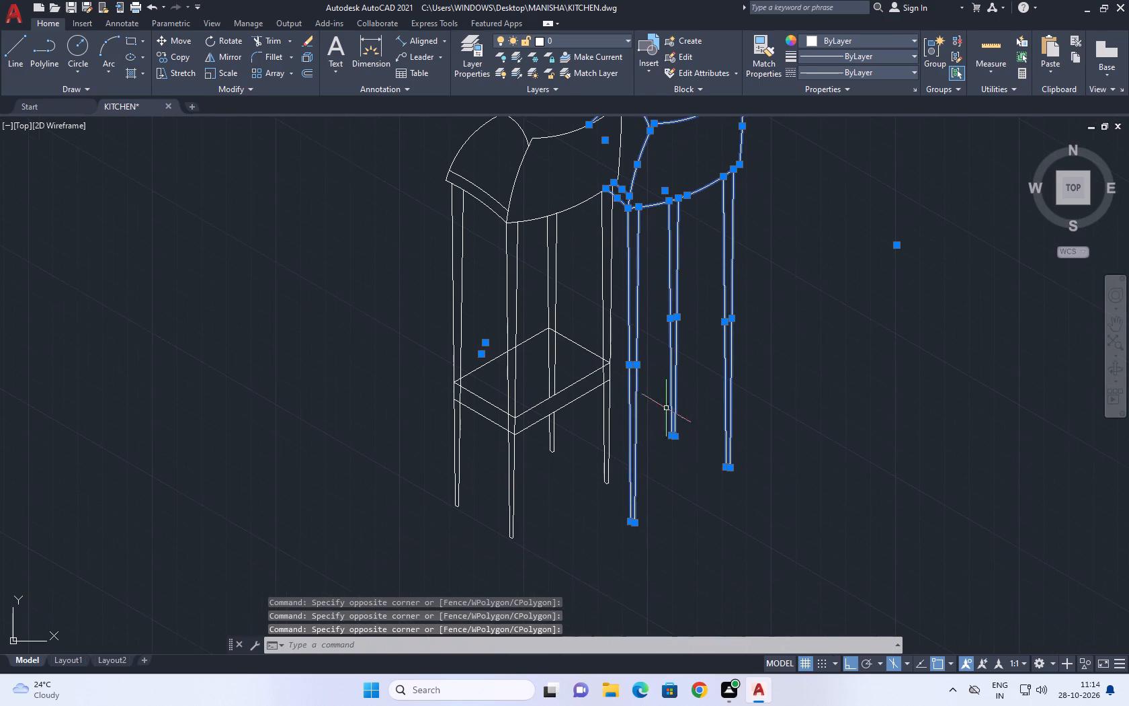
{"action": "scroll", "coordinate": [649, 555], "scroll_direction": "up", "scroll_amount": 2}
{"action": "left_click_drag", "start_coordinate": [644, 549], "coordinate": [615, 471]}
{"action": "left_click", "coordinate": [609, 427]}
{"action": "left_click_drag", "start_coordinate": [882, 370], "coordinate": [876, 361]}
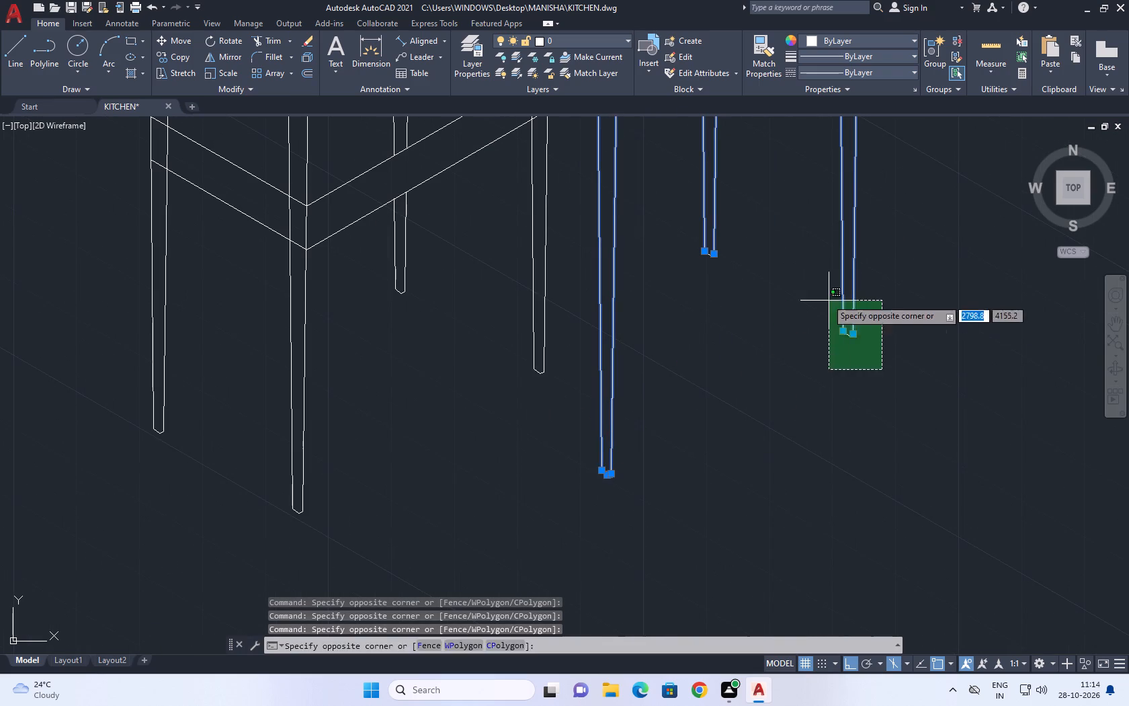
{"action": "left_click", "coordinate": [818, 292]}
{"action": "left_click_drag", "start_coordinate": [790, 290], "coordinate": [720, 286]}
{"action": "left_click_drag", "start_coordinate": [685, 218], "coordinate": [683, 212]}
{"action": "left_click_drag", "start_coordinate": [643, 504], "coordinate": [627, 493]}
{"action": "left_click", "coordinate": [579, 467]}
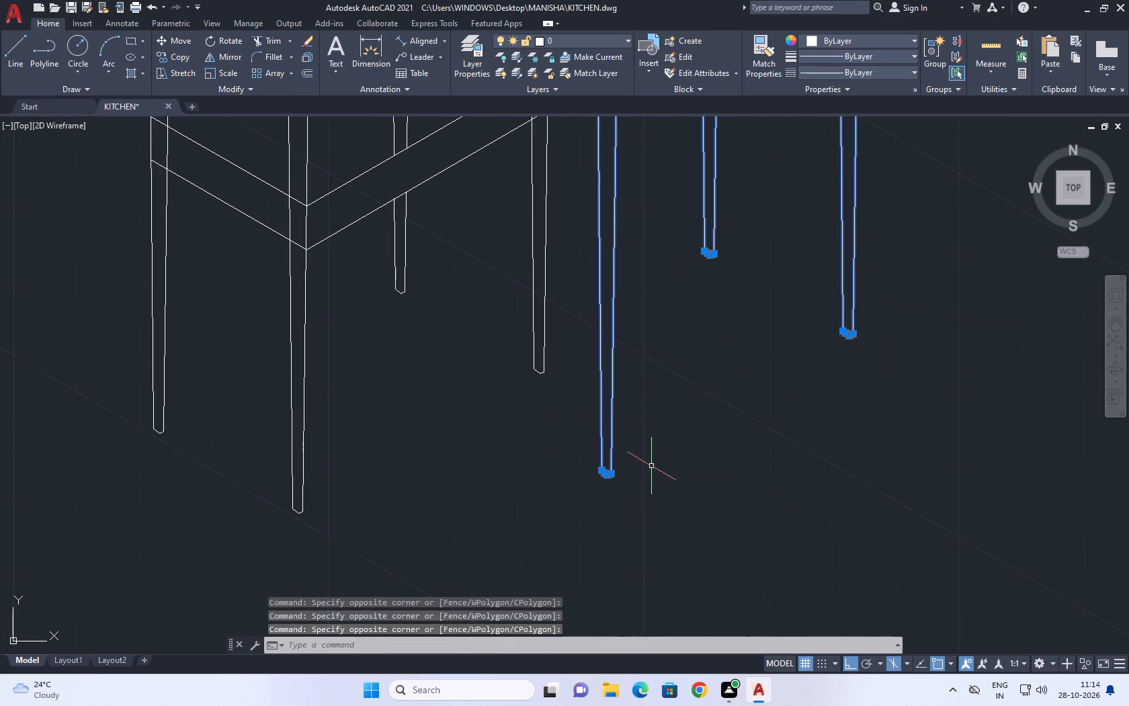
{"action": "key", "text": "b"}
{"action": "key", "text": "space"}
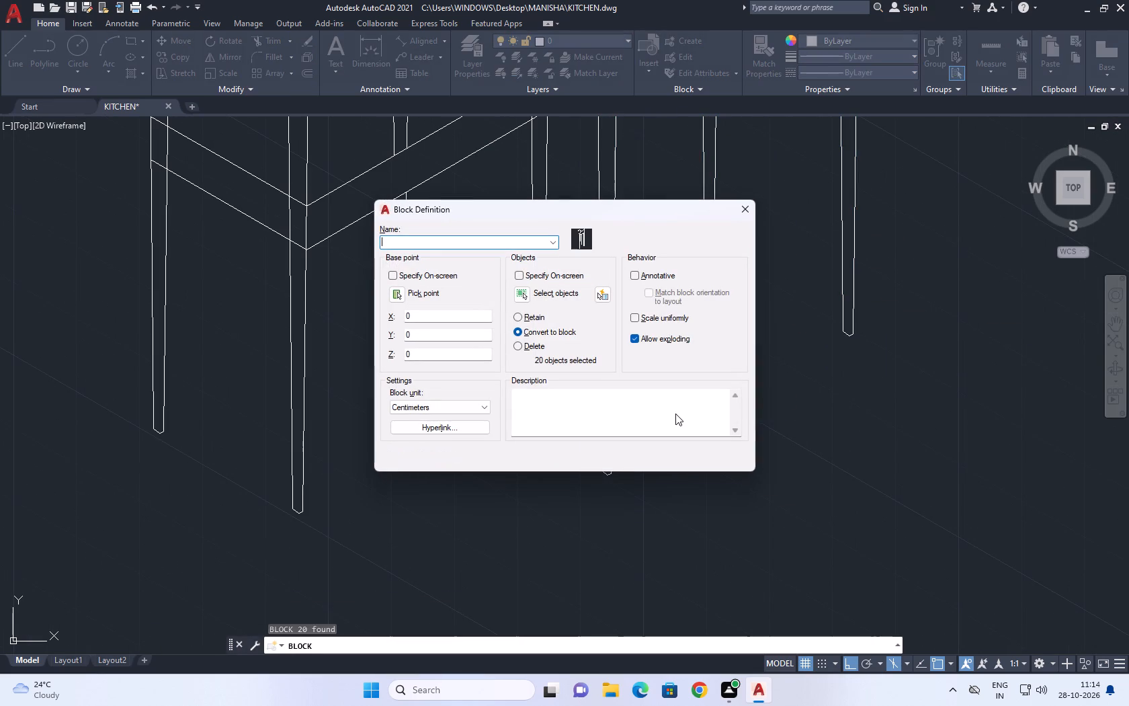
{"action": "key", "text": "c"}
{"action": "key", "text": "h"}
{"action": "type", "text": "AIE"}
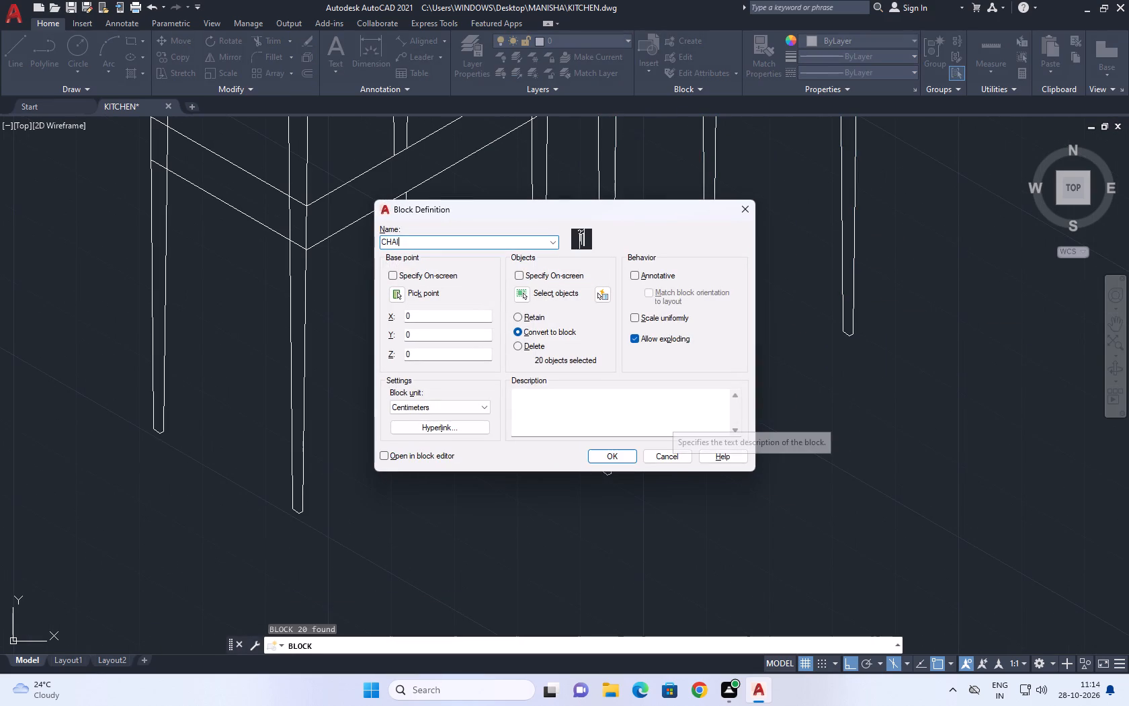
{"action": "key", "text": "BackSpace"}
{"action": "type", "text": "R 2"}
{"action": "key", "text": "space"}
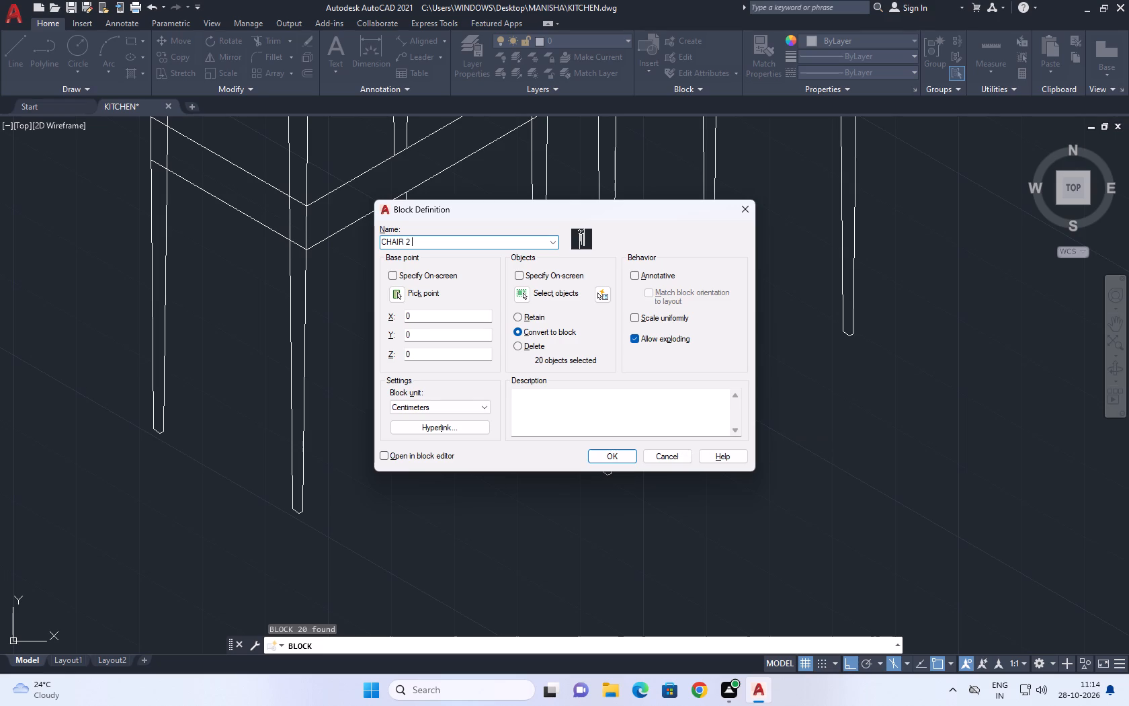
{"action": "left_click", "coordinate": [625, 459]}
Open the CHAIR 2 block in the block editor.
{"action": "middle_click_drag", "start_coordinate": [849, 319], "coordinate": [814, 405]}
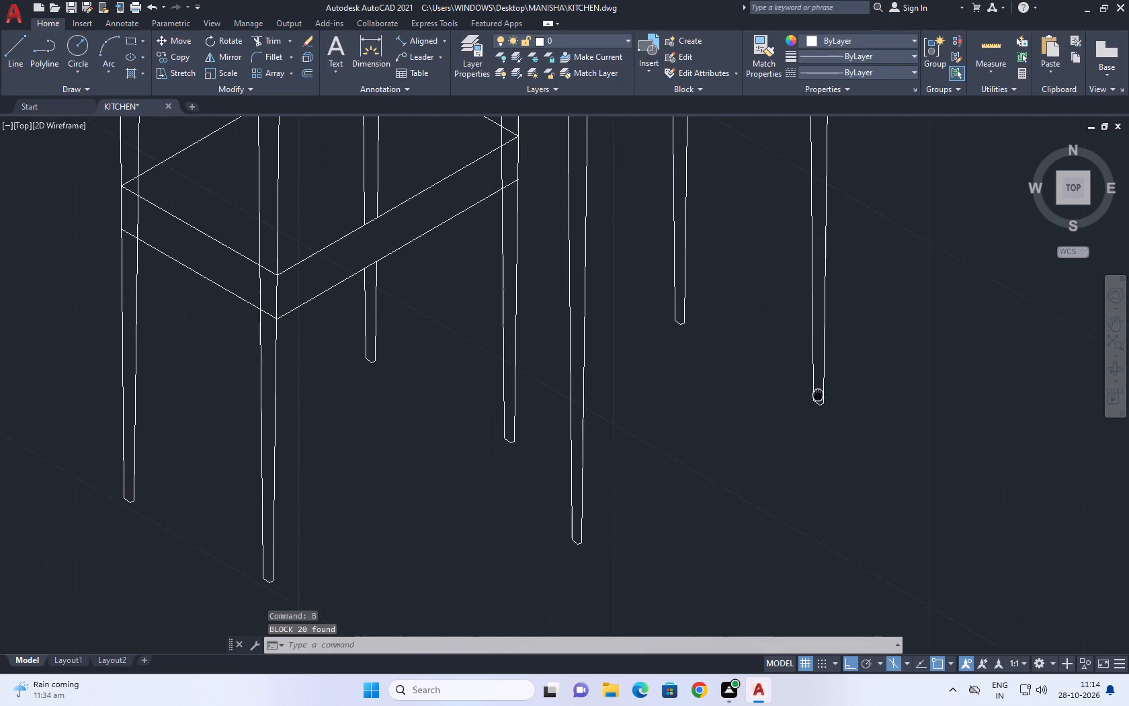
{"action": "middle_click_drag", "start_coordinate": [814, 405], "coordinate": [814, 407]}
{"action": "left_click", "coordinate": [808, 426]}
{"action": "left_click_drag", "start_coordinate": [800, 383], "coordinate": [795, 377]}
{"action": "scroll", "coordinate": [796, 402], "scroll_direction": "down", "scroll_amount": 3}
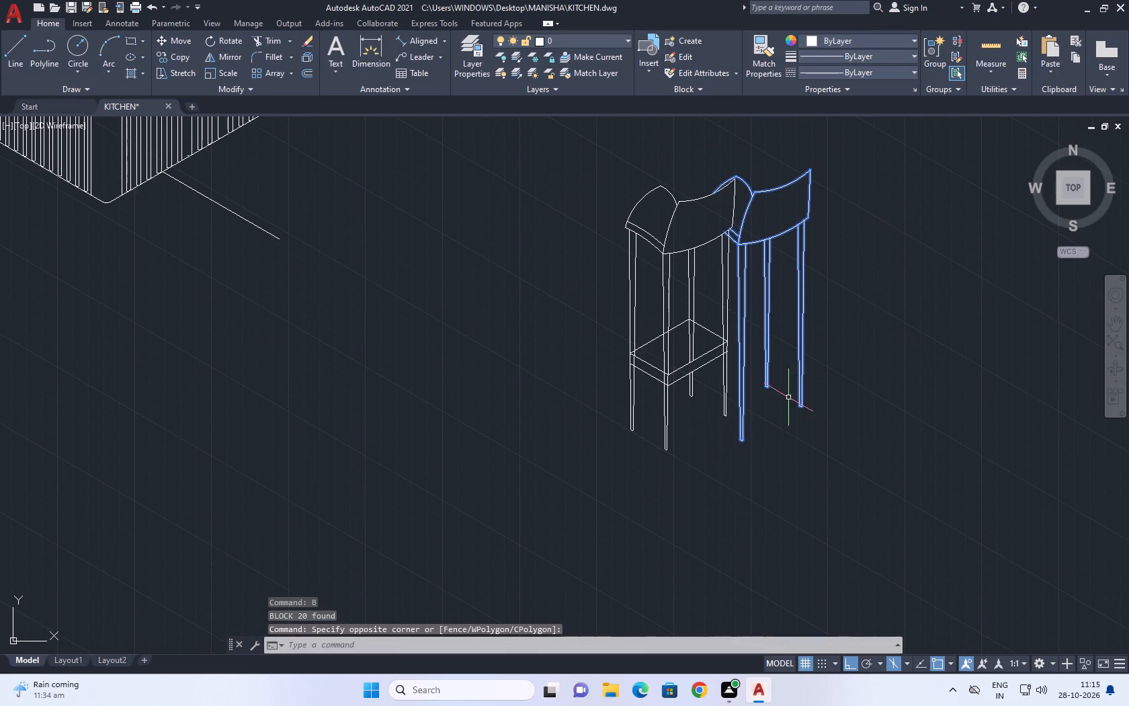
{"action": "middle_click_drag", "start_coordinate": [780, 429], "coordinate": [780, 441]}
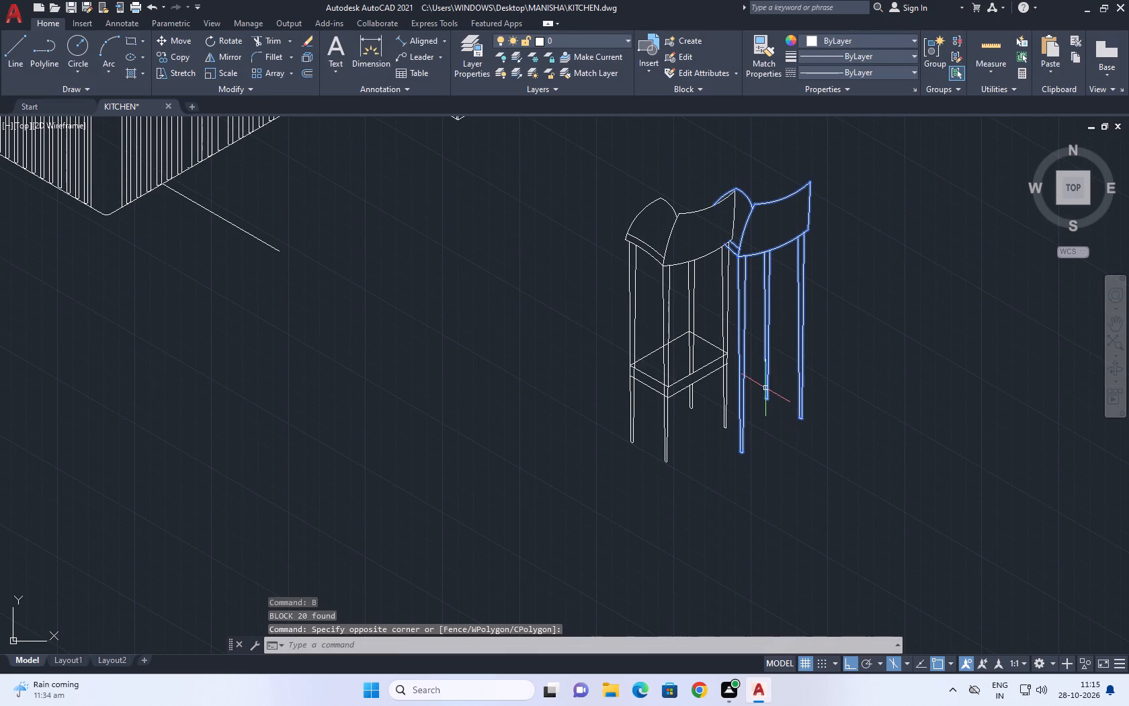
{"action": "triple_click", "coordinate": [765, 388]}
{"action": "left_click", "coordinate": [560, 437]}
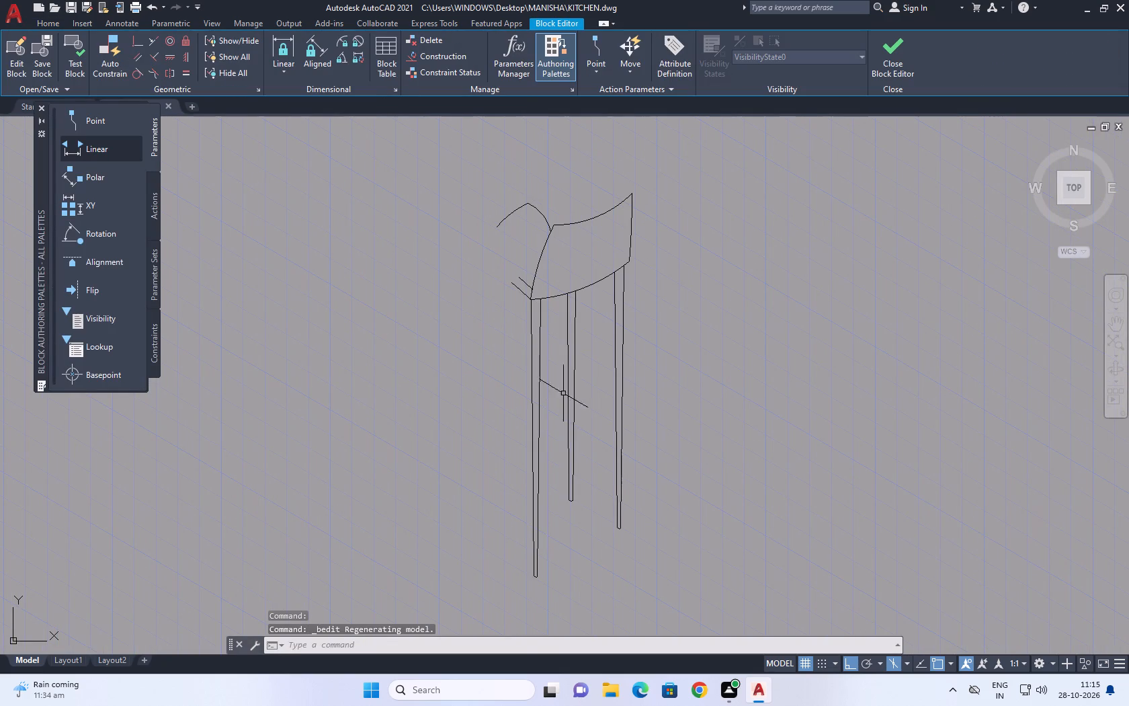
Draw the footrest's front edge about 39 units along 30° between the front and outer legs, continuing backward along 150° past the back leg.
{"action": "left_click", "coordinate": [44, 23]}
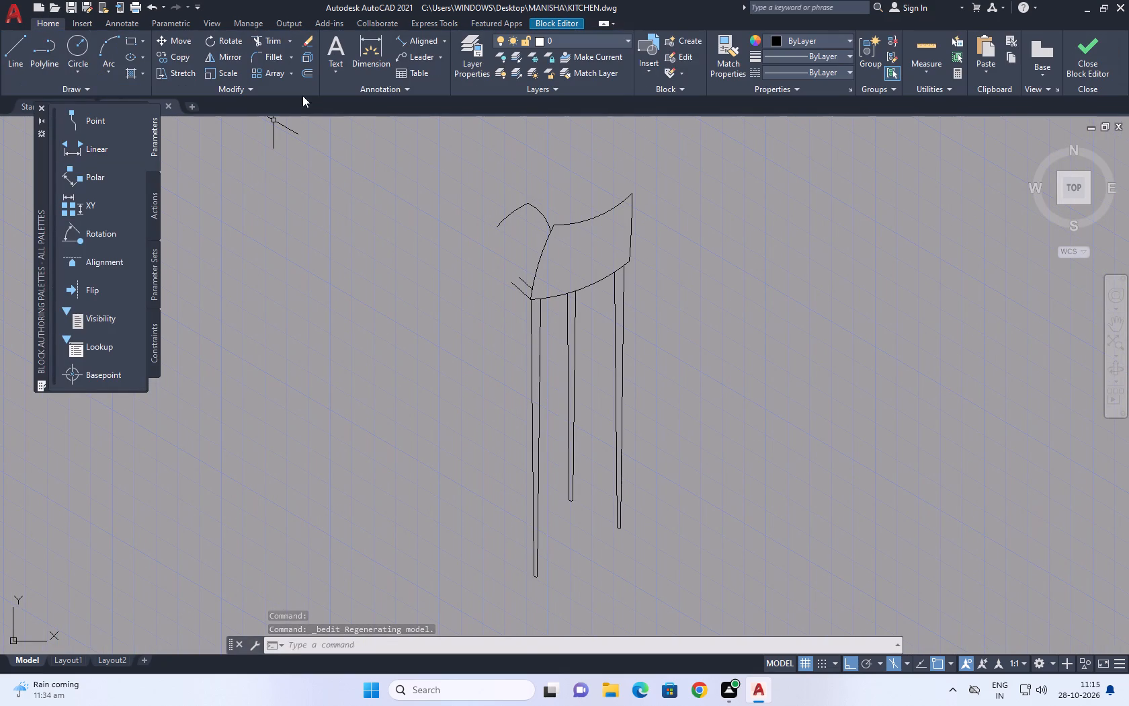
{"action": "left_click", "coordinate": [8, 52]}
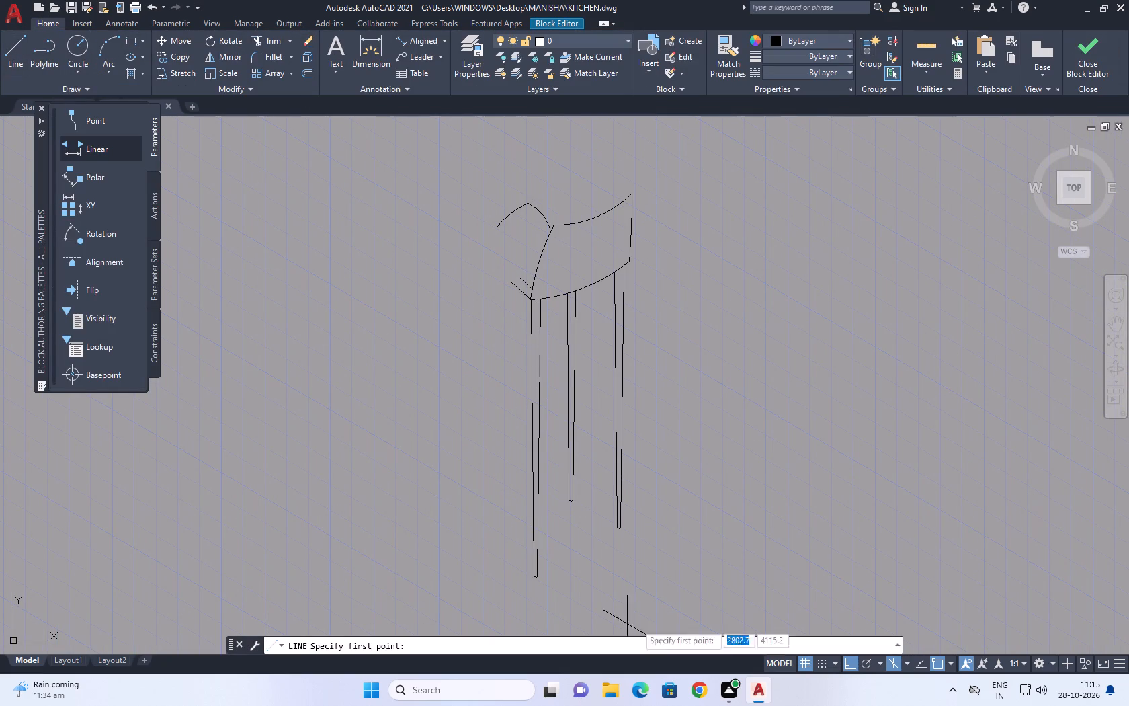
{"action": "scroll", "coordinate": [539, 492], "scroll_direction": "up", "scroll_amount": 1}
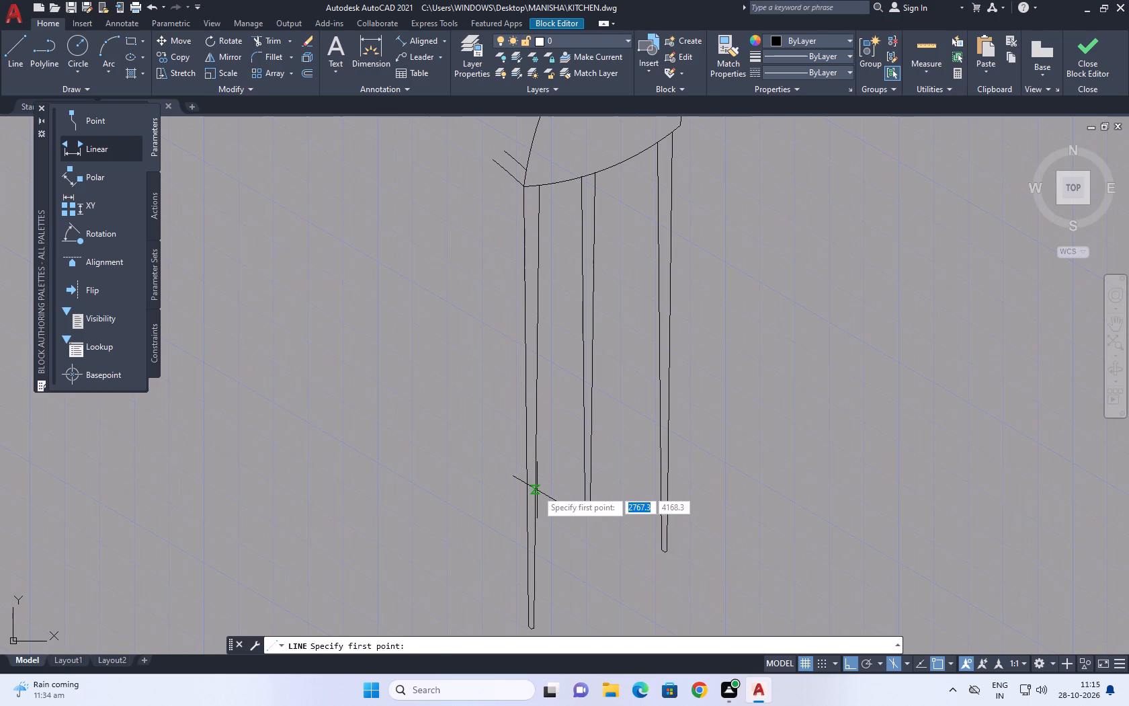
{"action": "left_click", "coordinate": [537, 490]}
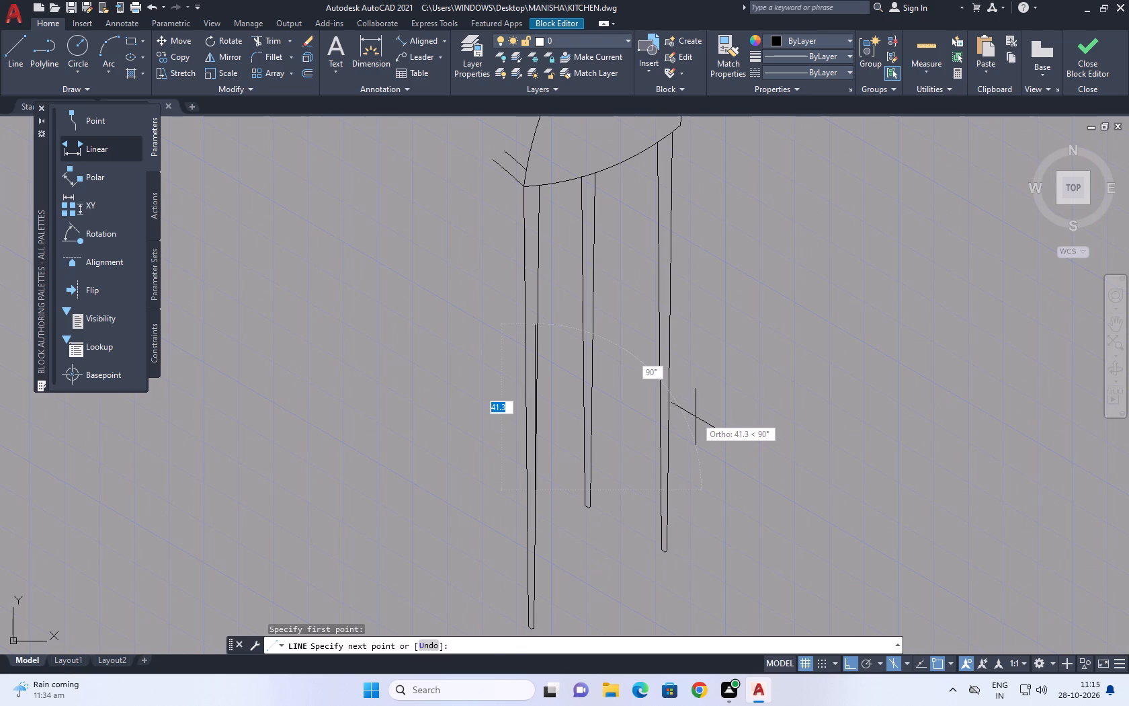
{"action": "key", "text": "F5"}
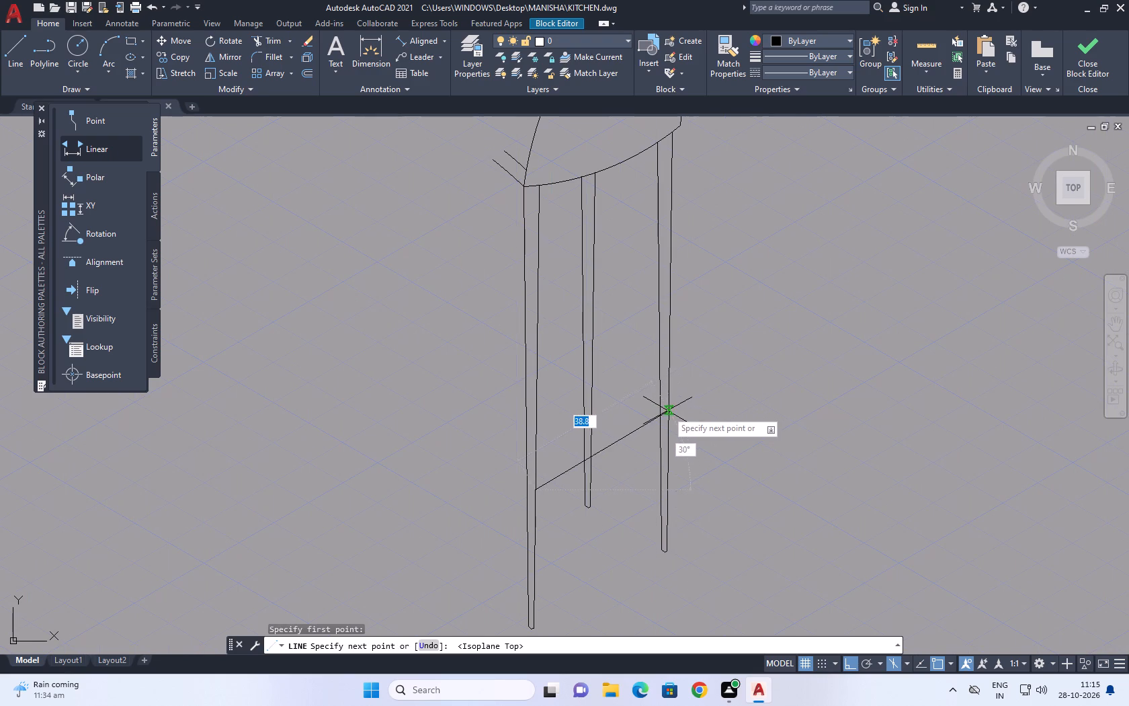
{"action": "left_click", "coordinate": [667, 411]}
{"action": "scroll", "coordinate": [573, 376], "scroll_direction": "up", "scroll_amount": 1}
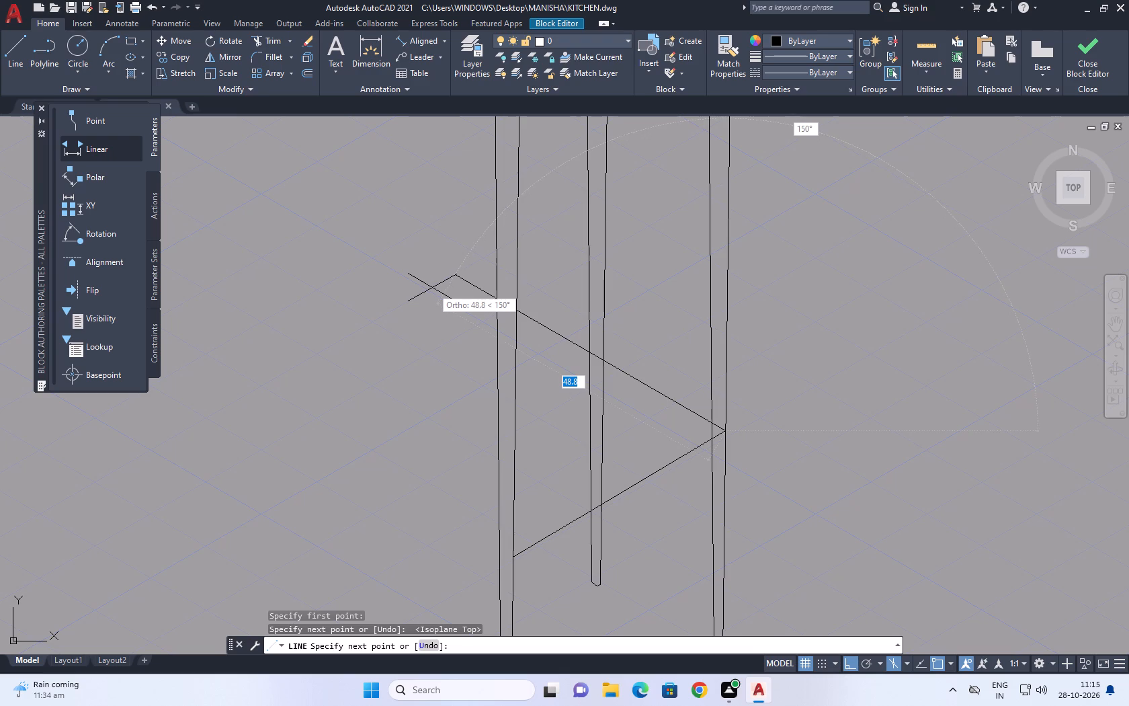
{"action": "key", "text": "F8"}
{"action": "key", "text": "F8"}
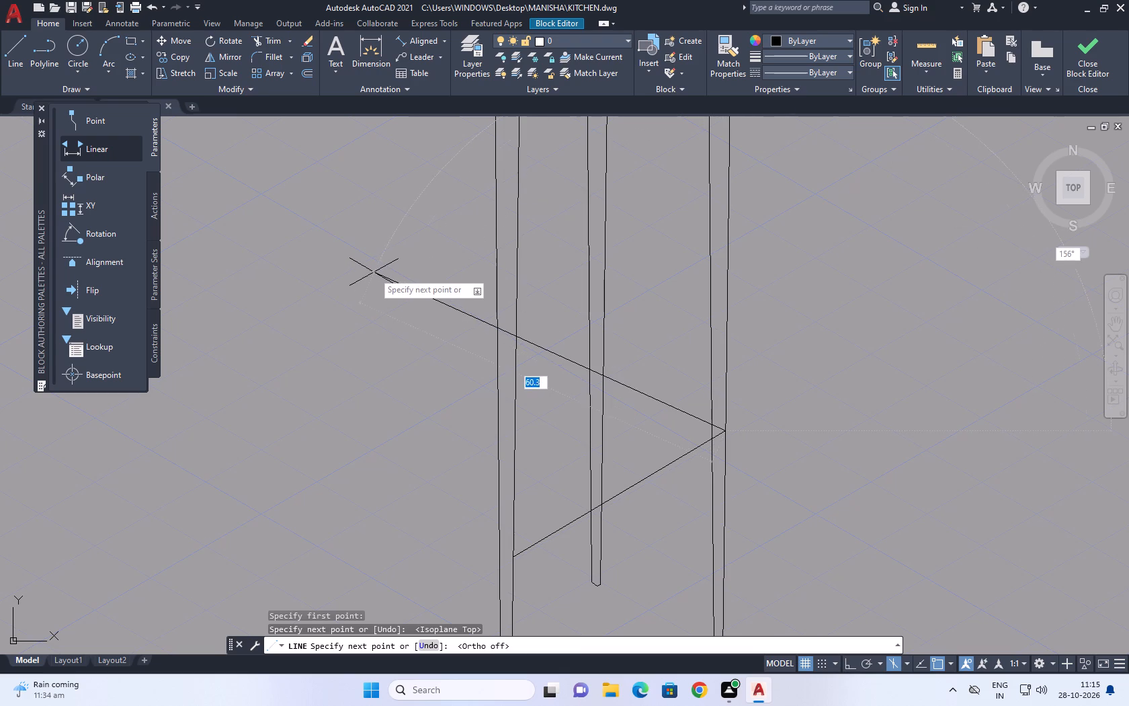
{"action": "left_click", "coordinate": [382, 272]}
{"action": "key", "text": "Escape"}
Trim the footrest's 150° line back to the outer side of the back leg.
{"action": "type", "text": "TR"}
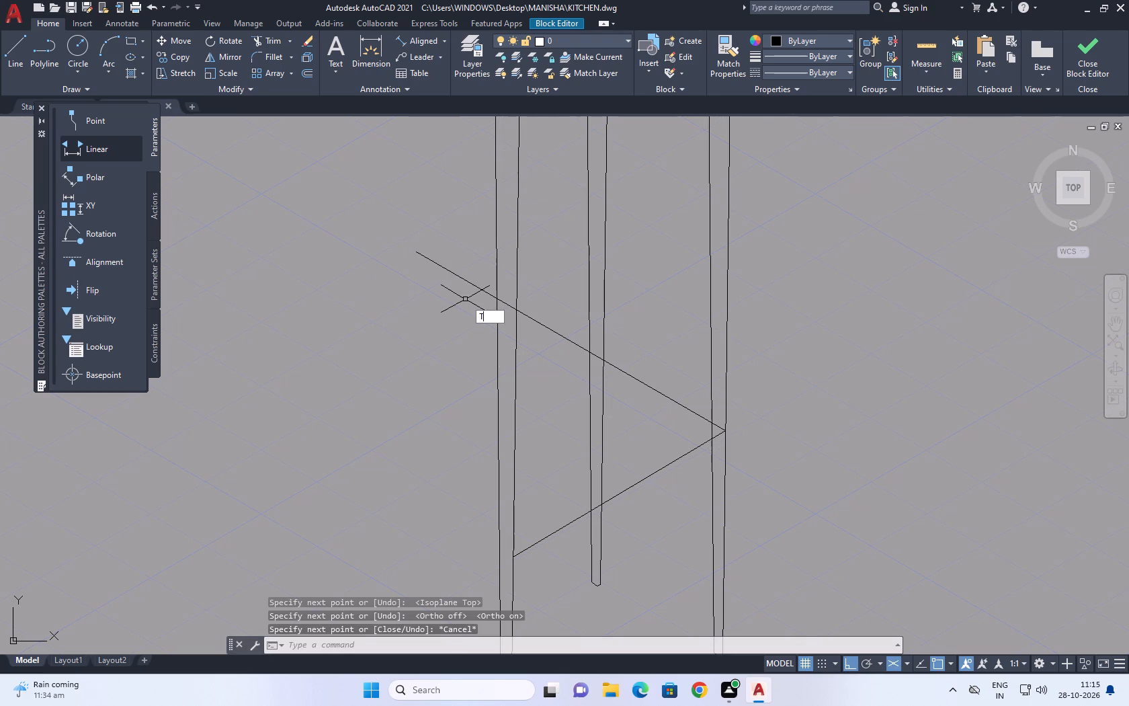
{"action": "key", "text": "space"}
{"action": "left_click", "coordinate": [458, 239]}
{"action": "left_click", "coordinate": [446, 310]}
{"action": "left_click", "coordinate": [504, 305]}
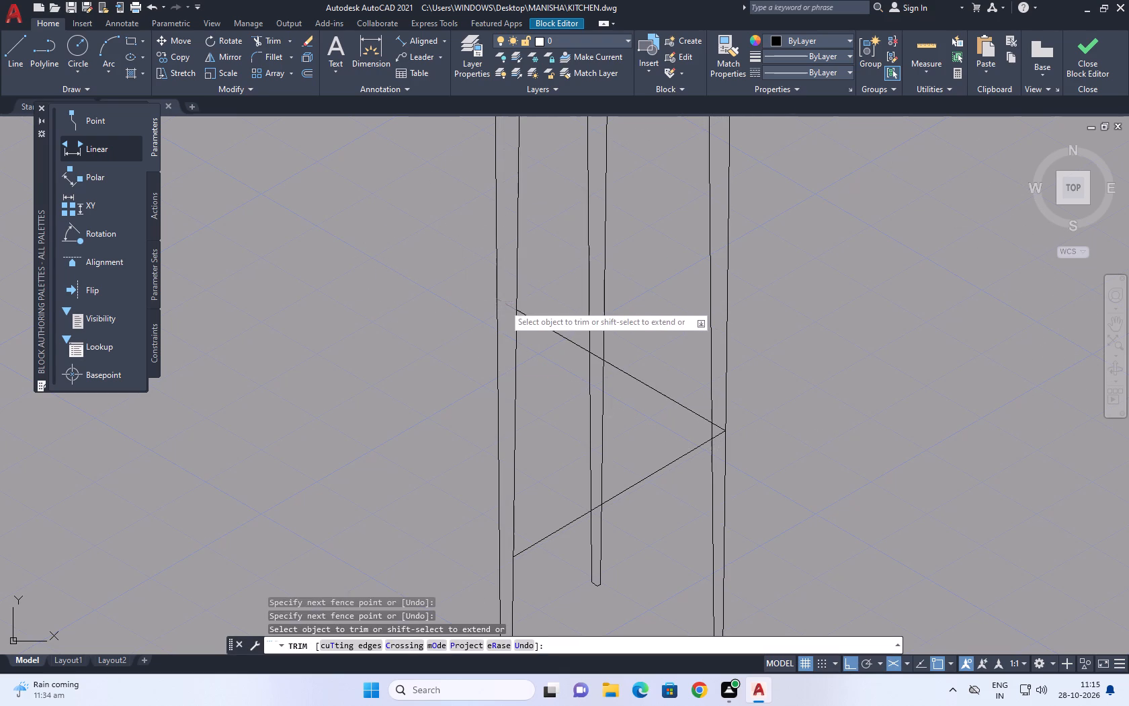
{"action": "left_click", "coordinate": [555, 294]}
{"action": "left_click_drag", "start_coordinate": [542, 351], "coordinate": [547, 364]}
{"action": "key", "text": "Escape"}
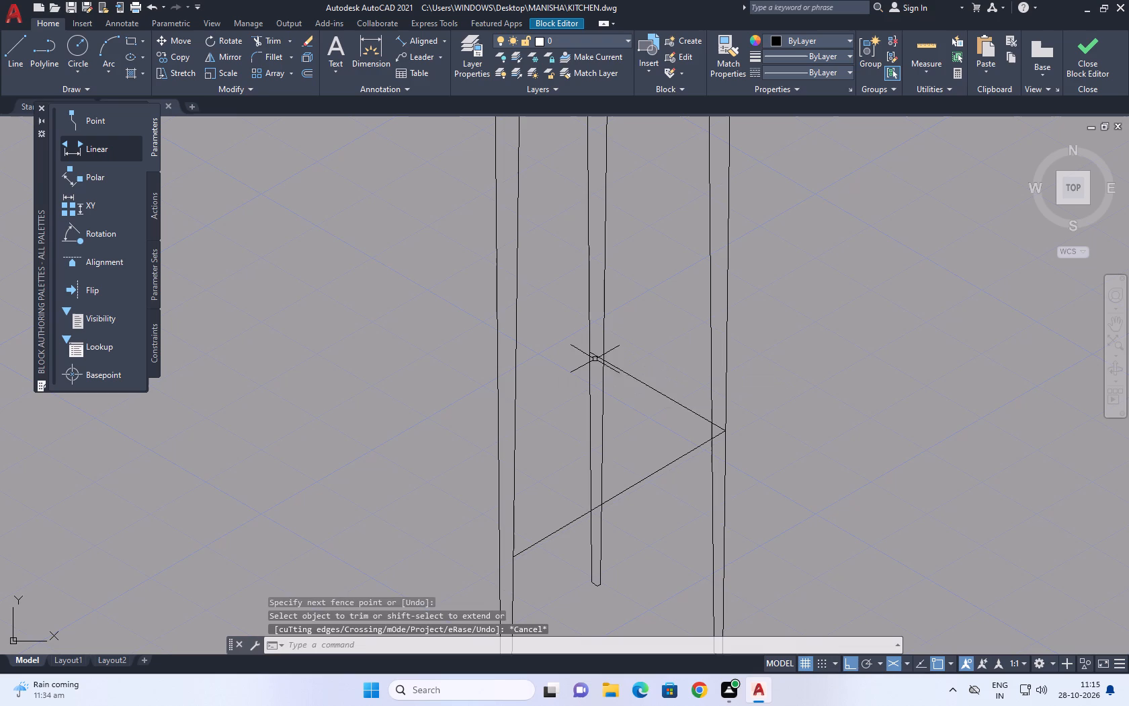
Draw the footrest's two remaining isometric edges, one from the back leg along 210° and one from the front leg along 150°.
{"action": "type", "text": "L"}
{"action": "key", "text": "space"}
{"action": "left_click", "coordinate": [590, 352]}
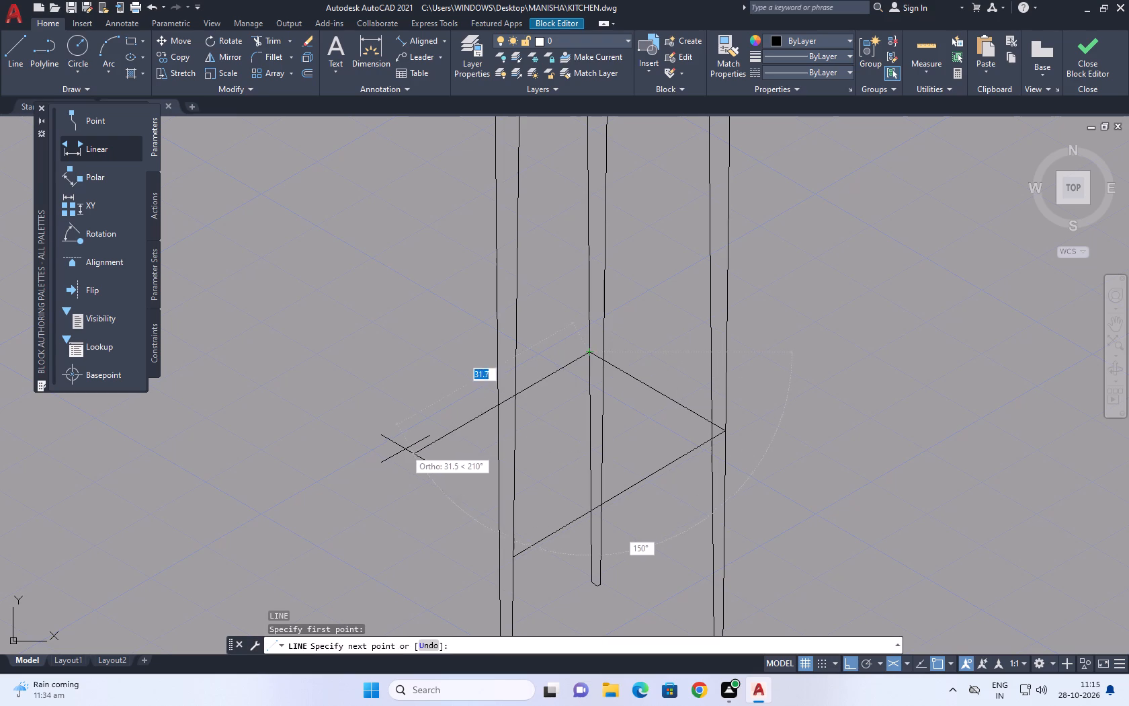
{"action": "left_click", "coordinate": [400, 448]}
{"action": "key", "text": "space"}
{"action": "key", "text": "space"}
{"action": "left_click", "coordinate": [513, 556]}
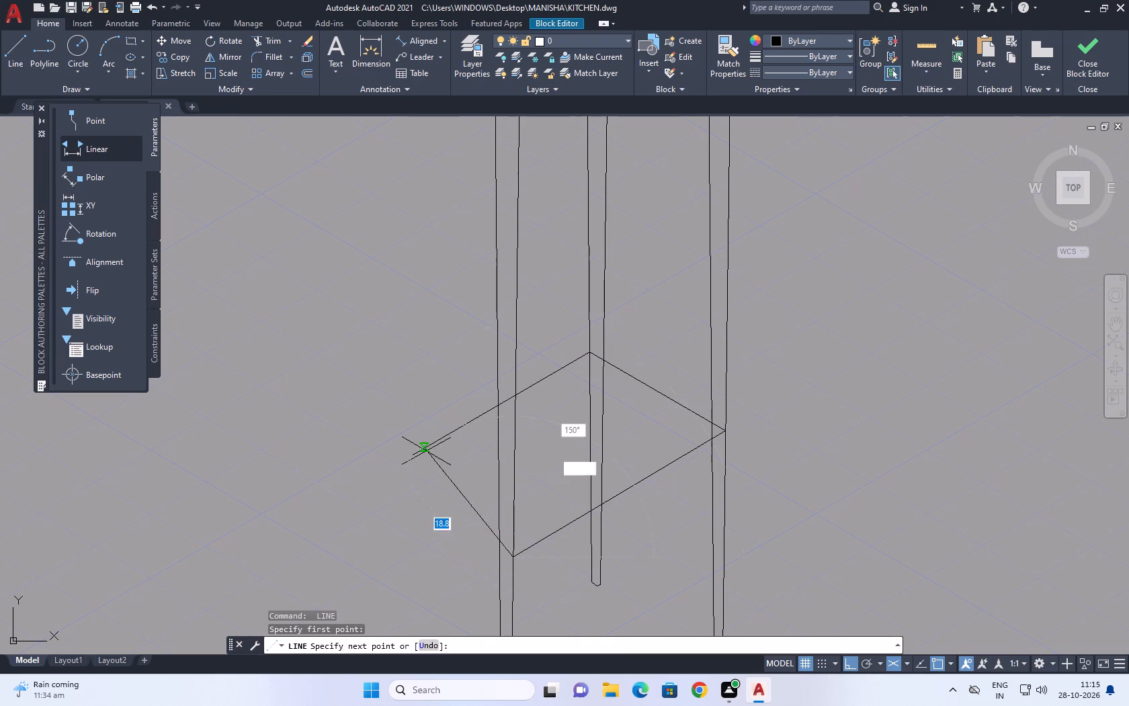
{"action": "left_click", "coordinate": [364, 408]}
{"action": "key", "text": "Escape"}
Close the footrest's open corner by extending the back leg's edge to the side edge and trimming the overhang.
{"action": "key", "text": "e"}
{"action": "key", "text": "x"}
{"action": "key", "text": "space"}
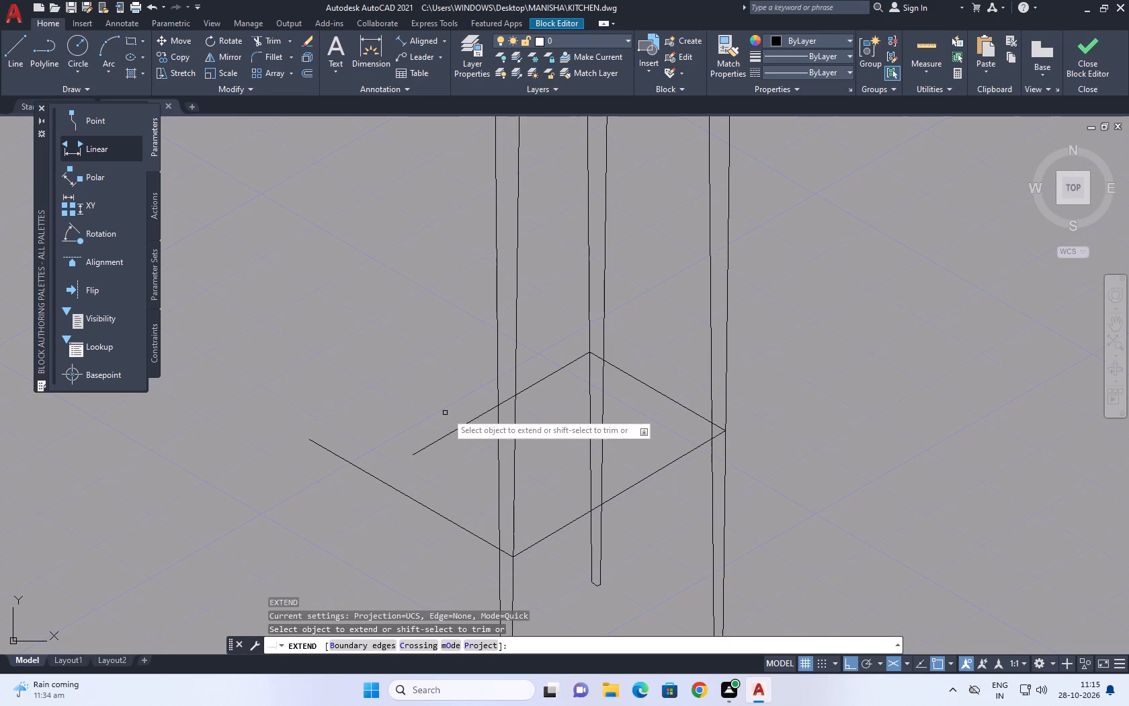
{"action": "left_click", "coordinate": [455, 413]}
{"action": "left_click", "coordinate": [470, 461]}
{"action": "key", "text": "Escape"}
{"action": "key", "text": "t"}
{"action": "key", "text": "r"}
{"action": "key", "text": "space"}
{"action": "left_click", "coordinate": [400, 401]}
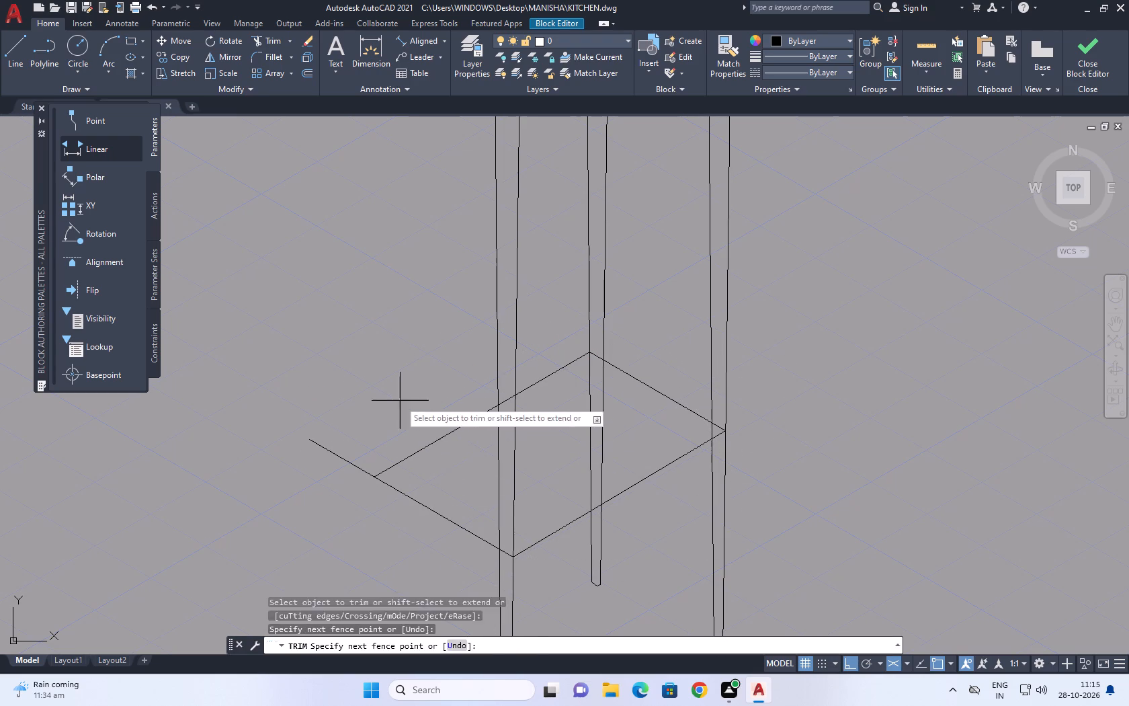
{"action": "left_click", "coordinate": [320, 489]}
{"action": "scroll", "coordinate": [635, 405], "scroll_direction": "down", "scroll_amount": 2}
{"action": "key", "text": "Escape"}
{"action": "scroll", "coordinate": [628, 399], "scroll_direction": "up", "scroll_amount": 3}
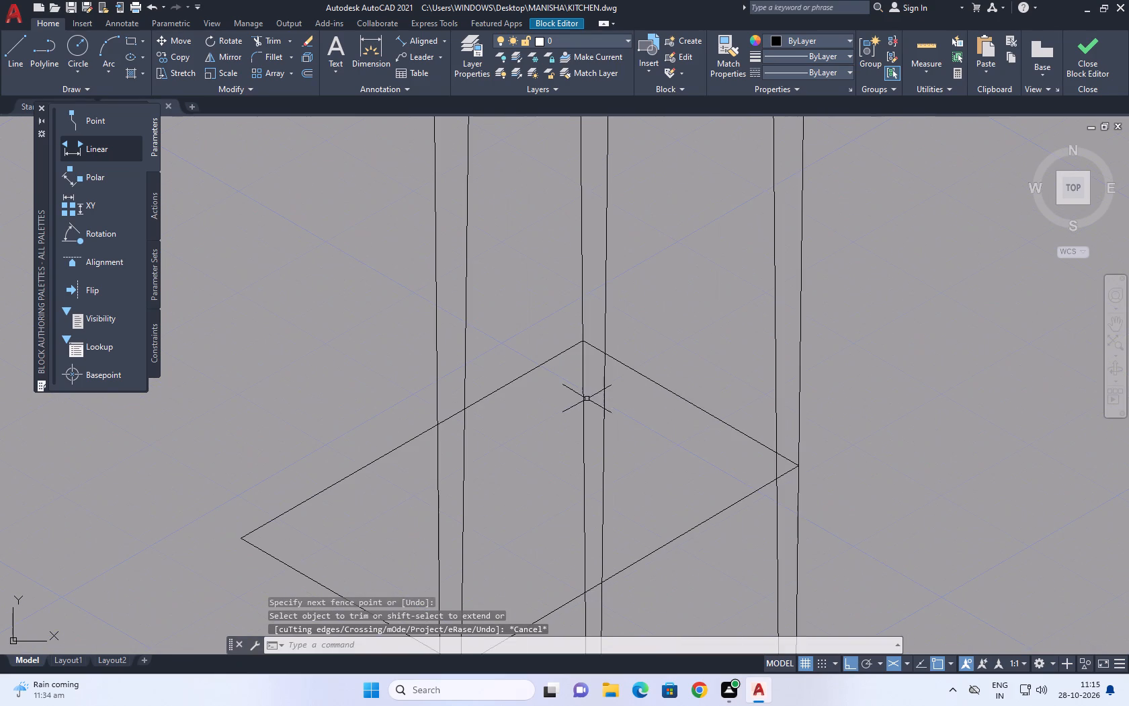
Copy the footrest's front edge 5 units straight down on the right isoplane.
{"action": "middle_click_drag", "start_coordinate": [623, 416], "coordinate": [684, 306]}
{"action": "left_click_drag", "start_coordinate": [733, 450], "coordinate": [732, 442]}
{"action": "left_click", "coordinate": [714, 393]}
{"action": "middle_click_drag", "start_coordinate": [725, 433], "coordinate": [705, 316]}
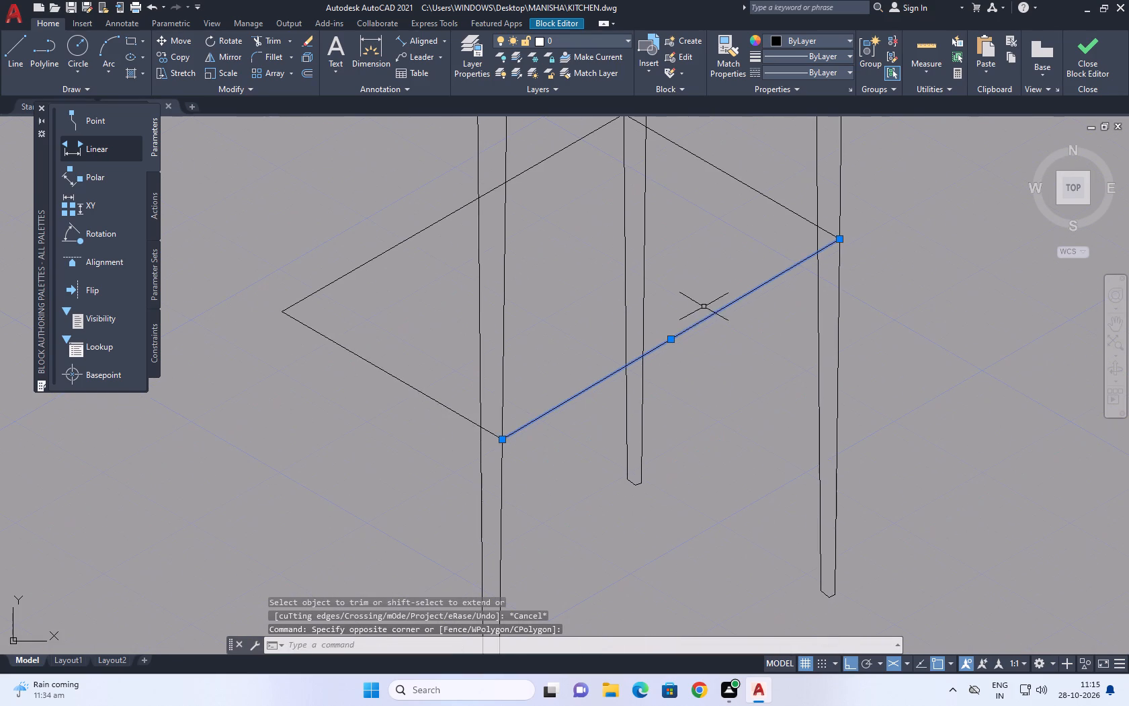
{"action": "key", "text": "c"}
{"action": "type", "text": "O"}
{"action": "key", "text": "space"}
{"action": "left_click", "coordinate": [732, 319]}
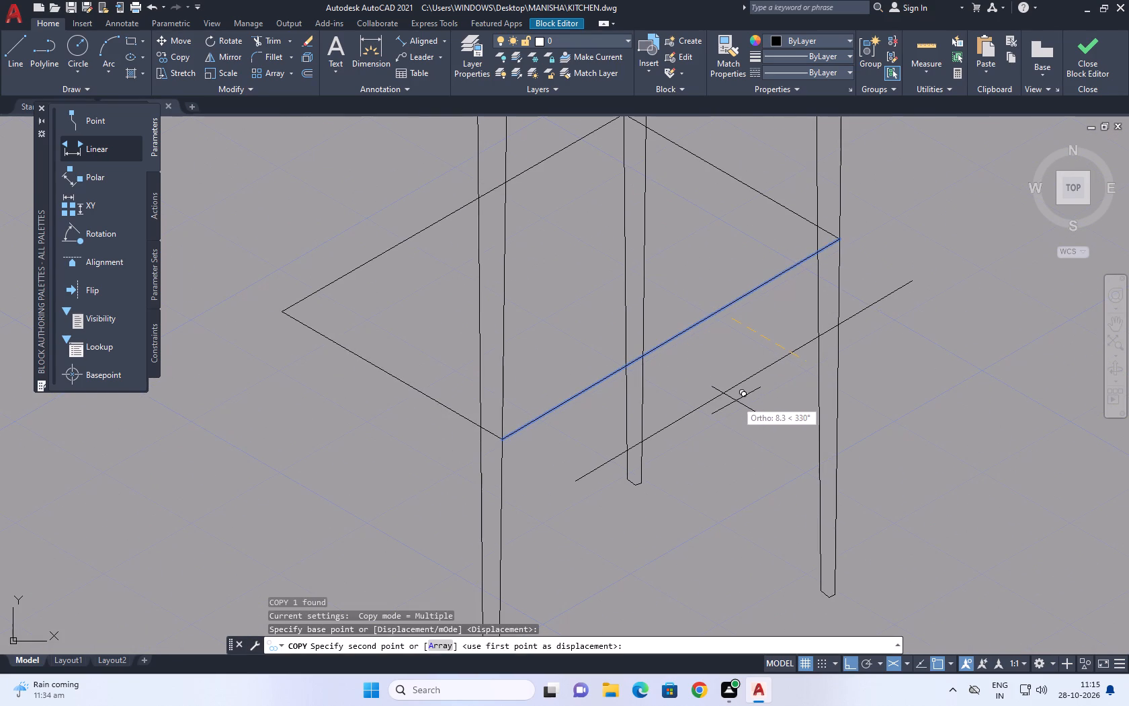
{"action": "key", "text": "F5"}
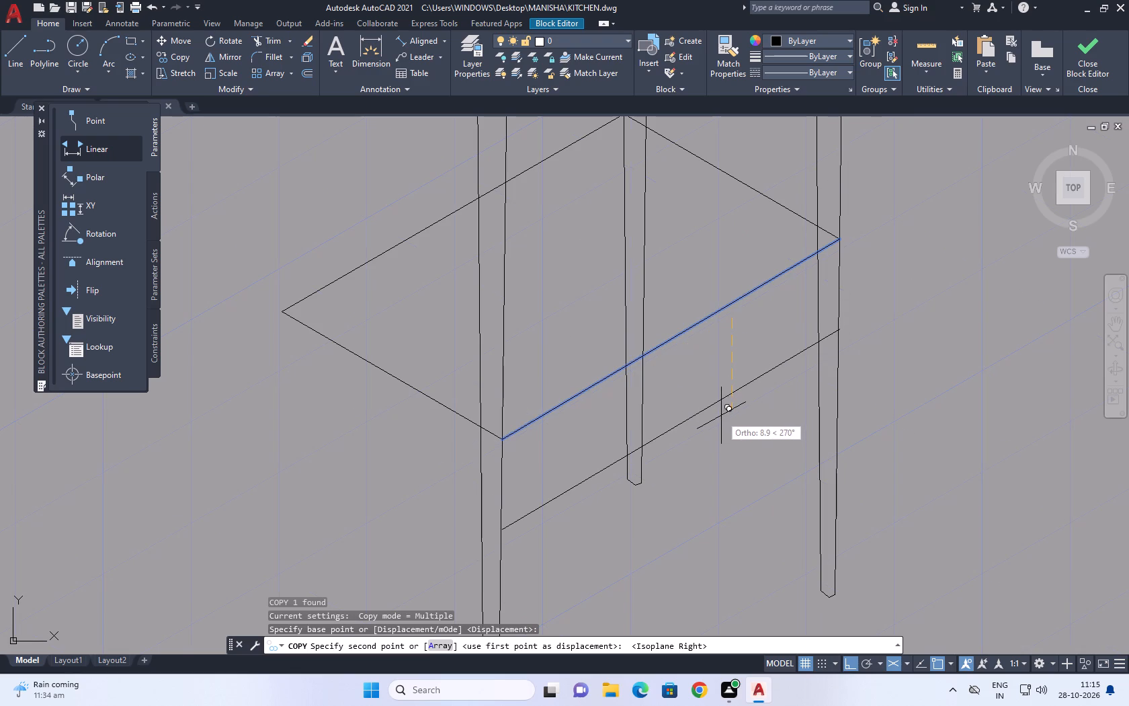
{"action": "key", "text": "5"}
{"action": "key", "text": "Return"}
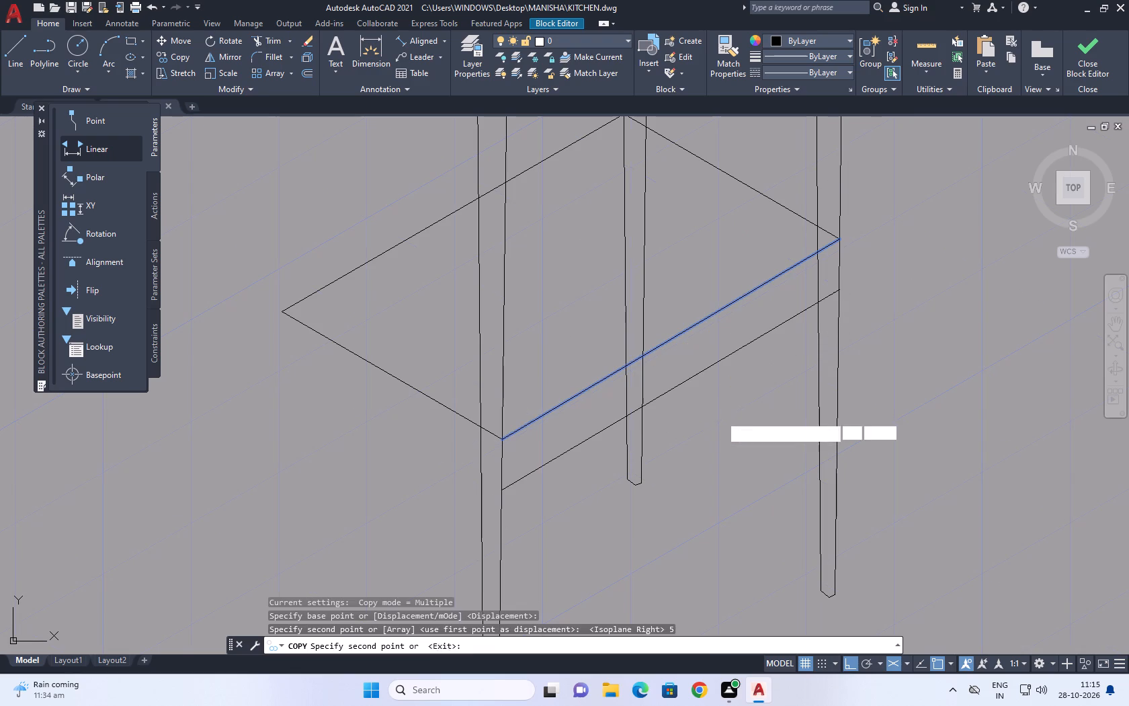
Erase the footrest's front edge together with the copy below it.
{"action": "key", "text": "Escape"}
{"action": "scroll", "coordinate": [687, 389], "scroll_direction": "down", "scroll_amount": 3}
{"action": "scroll", "coordinate": [624, 387], "scroll_direction": "up", "scroll_amount": 2}
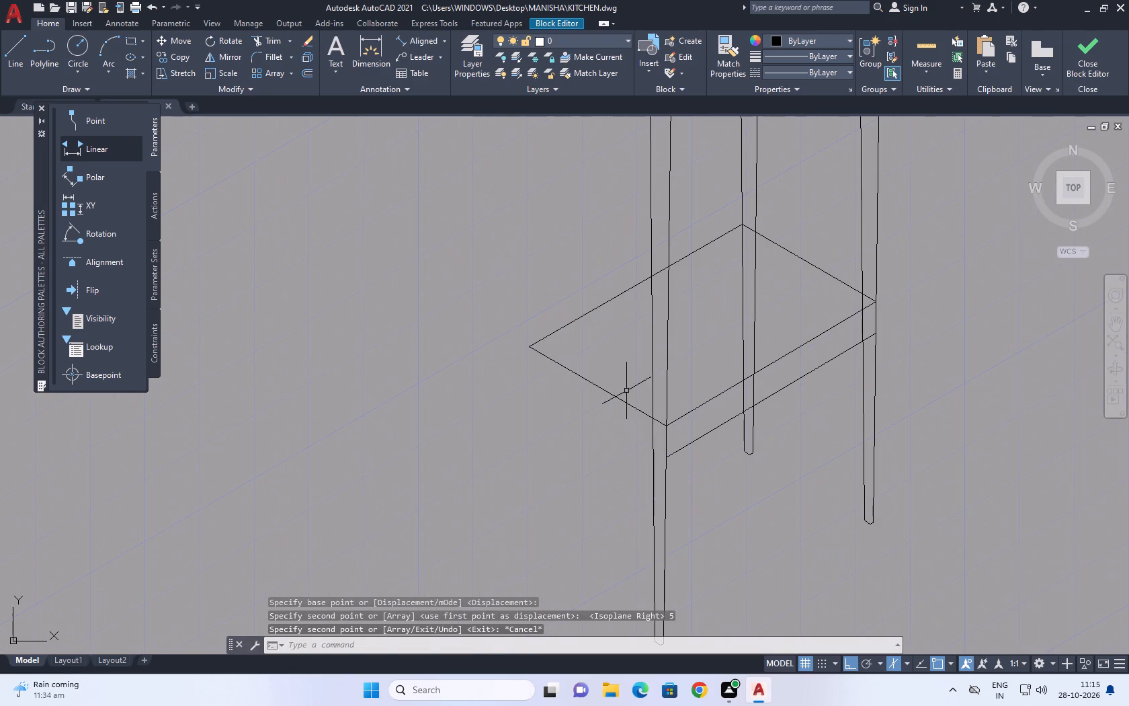
{"action": "left_click", "coordinate": [626, 391]}
{"action": "left_click", "coordinate": [608, 413]}
{"action": "middle_click", "coordinate": [743, 450]}
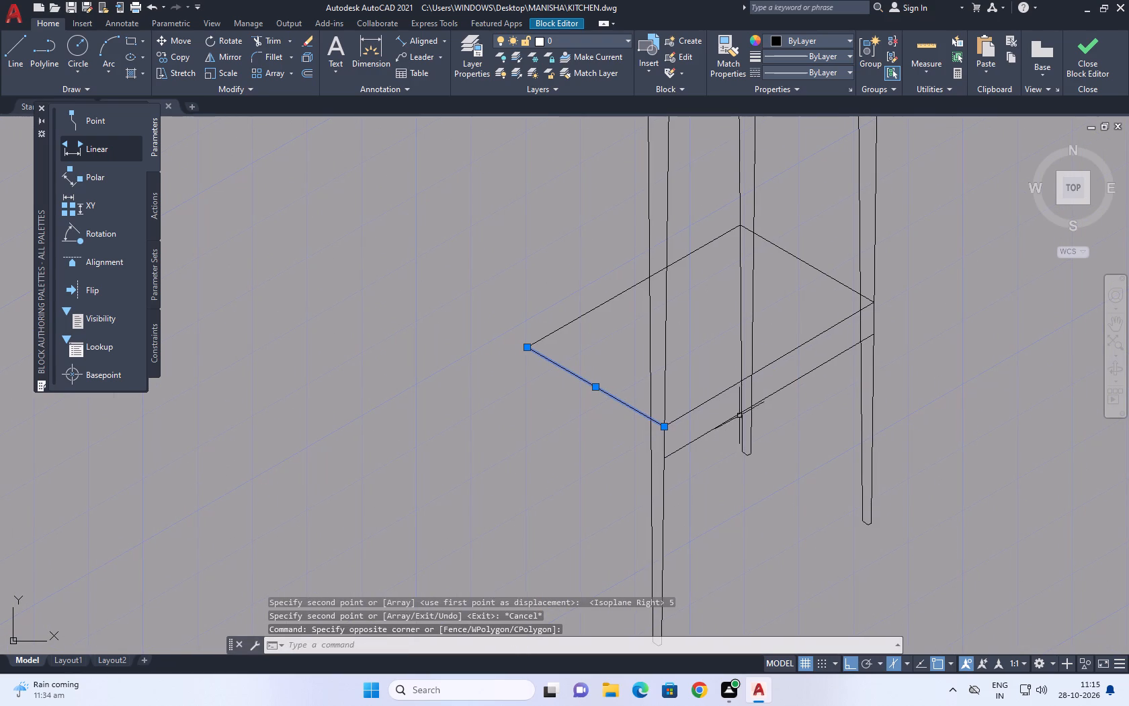
{"action": "left_click", "coordinate": [706, 383]}
{"action": "left_click", "coordinate": [688, 465]}
{"action": "key", "text": "Escape"}
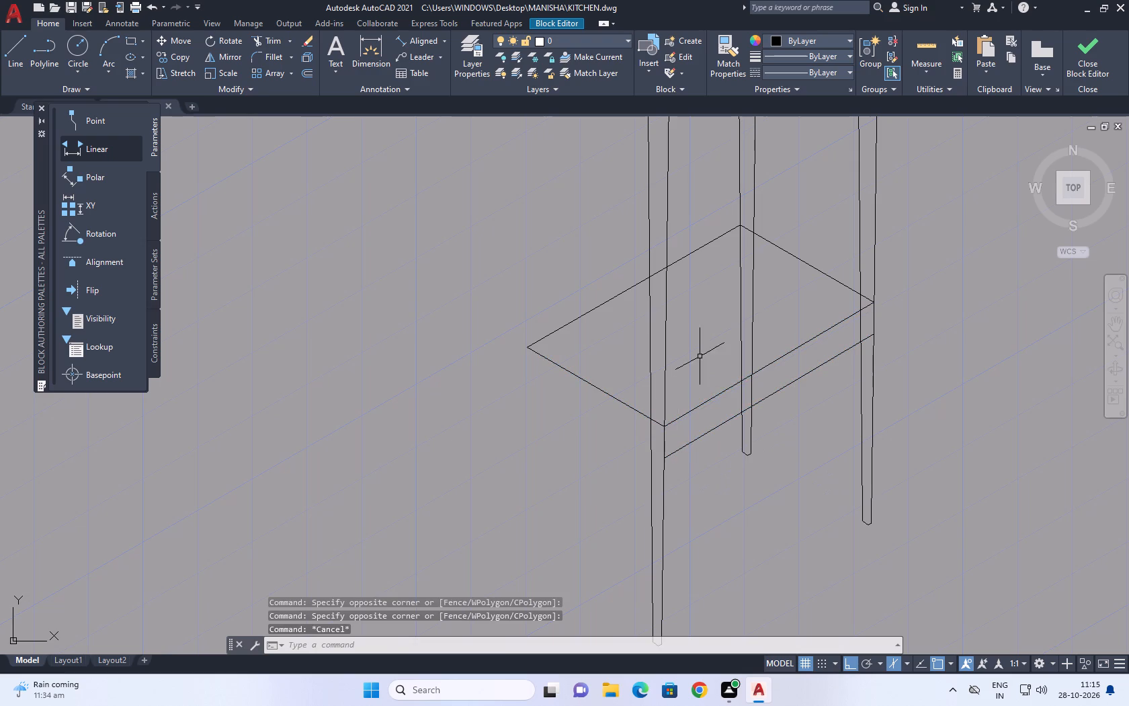
{"action": "left_click_drag", "start_coordinate": [702, 355], "coordinate": [703, 363]}
{"action": "left_click", "coordinate": [707, 460]}
{"action": "left_click", "coordinate": [718, 459]}
{"action": "left_click", "coordinate": [700, 379]}
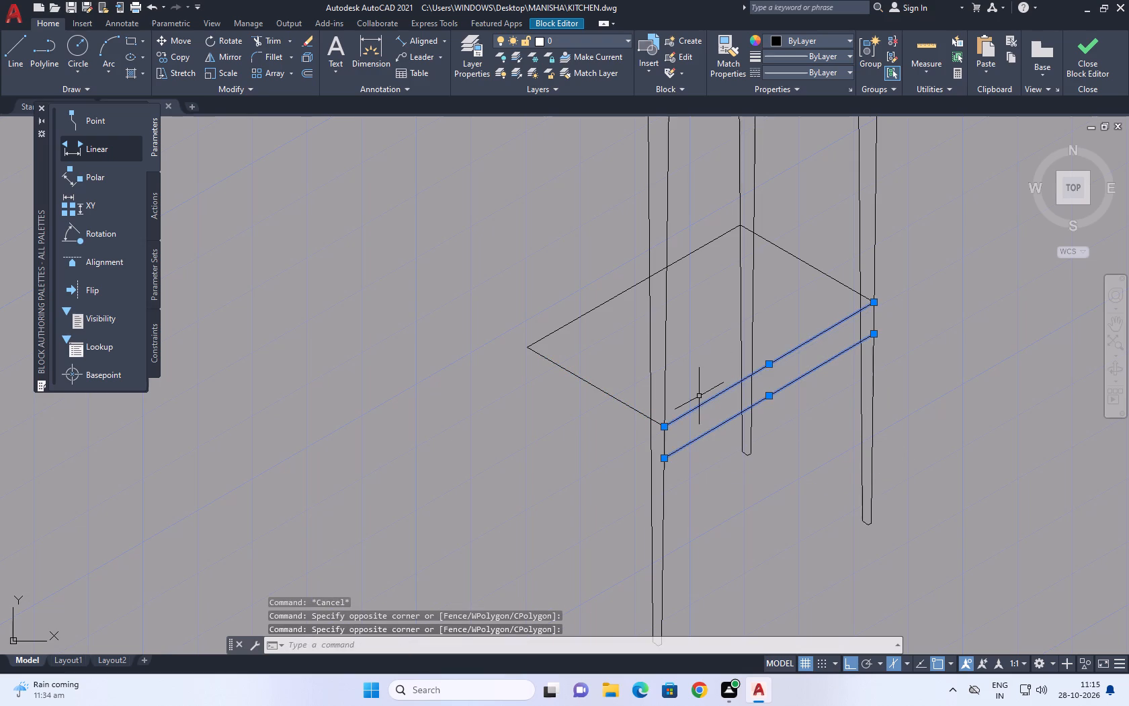
{"action": "key", "text": "Delete"}
Copy the footrest's 150° edge that starts at the front leg 3 units straight down.
{"action": "middle_click_drag", "start_coordinate": [661, 399], "coordinate": [679, 422]}
{"action": "left_click", "coordinate": [622, 424]}
{"action": "left_click", "coordinate": [585, 399]}
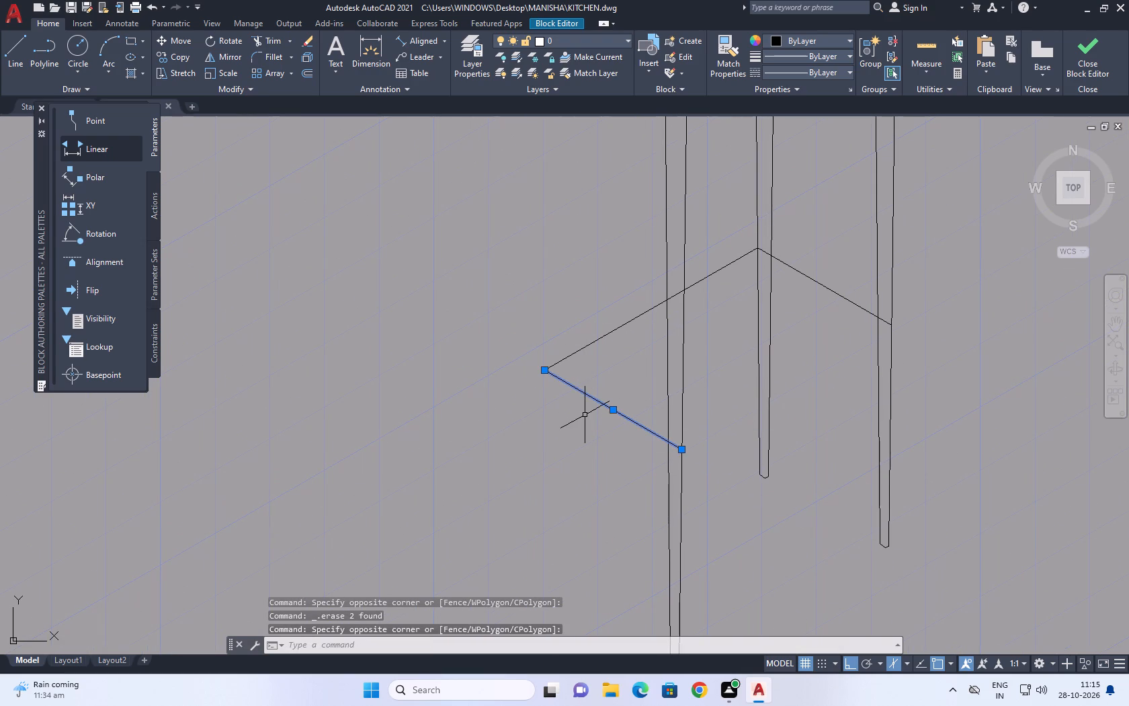
{"action": "type", "text": "CO"}
{"action": "key", "text": "space"}
{"action": "left_click", "coordinate": [632, 404]}
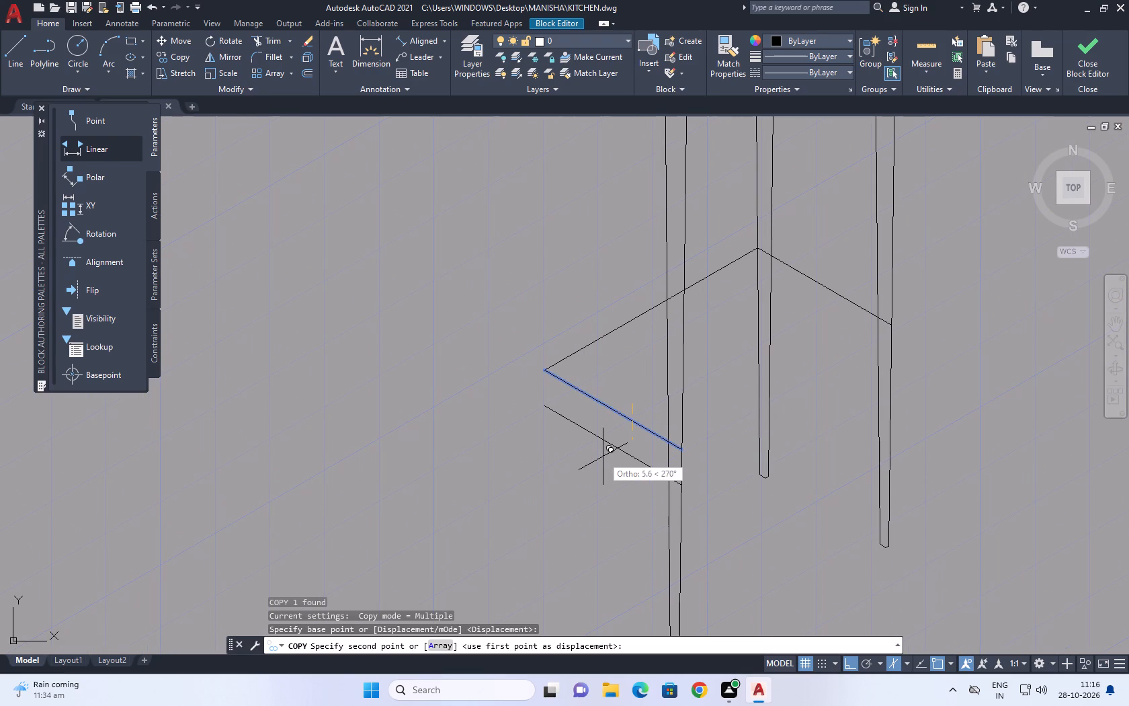
{"action": "scroll", "coordinate": [608, 462], "scroll_direction": "down", "scroll_amount": 2}
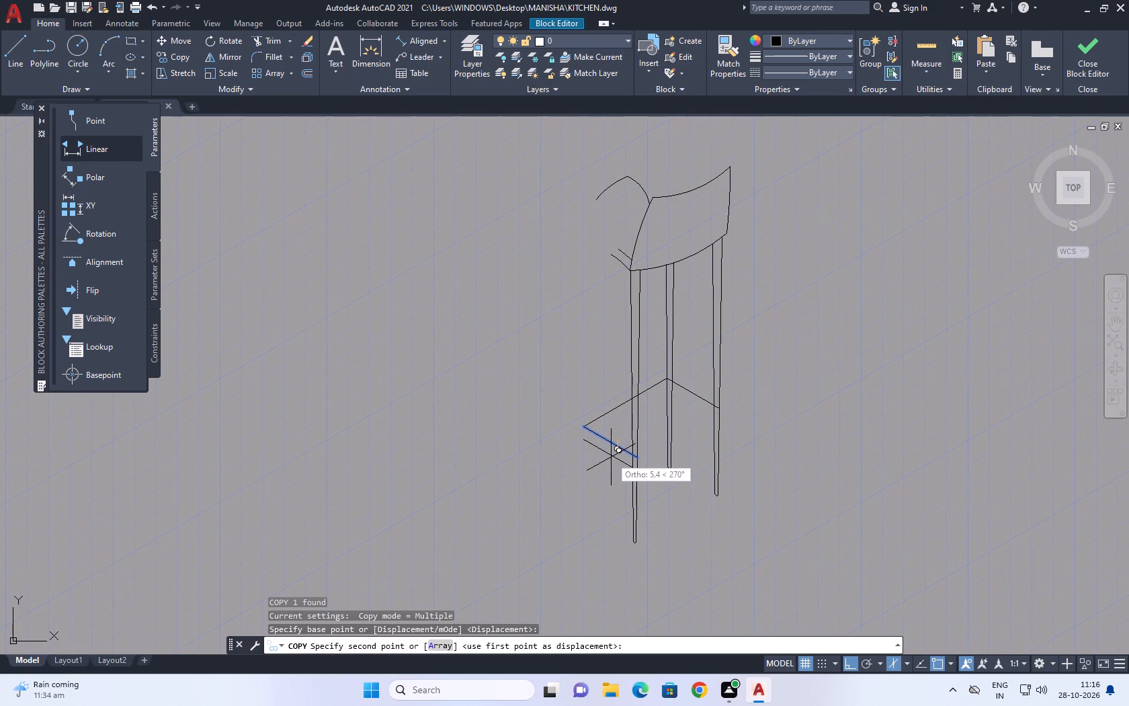
{"action": "key", "text": "3"}
{"action": "key", "text": "Return"}
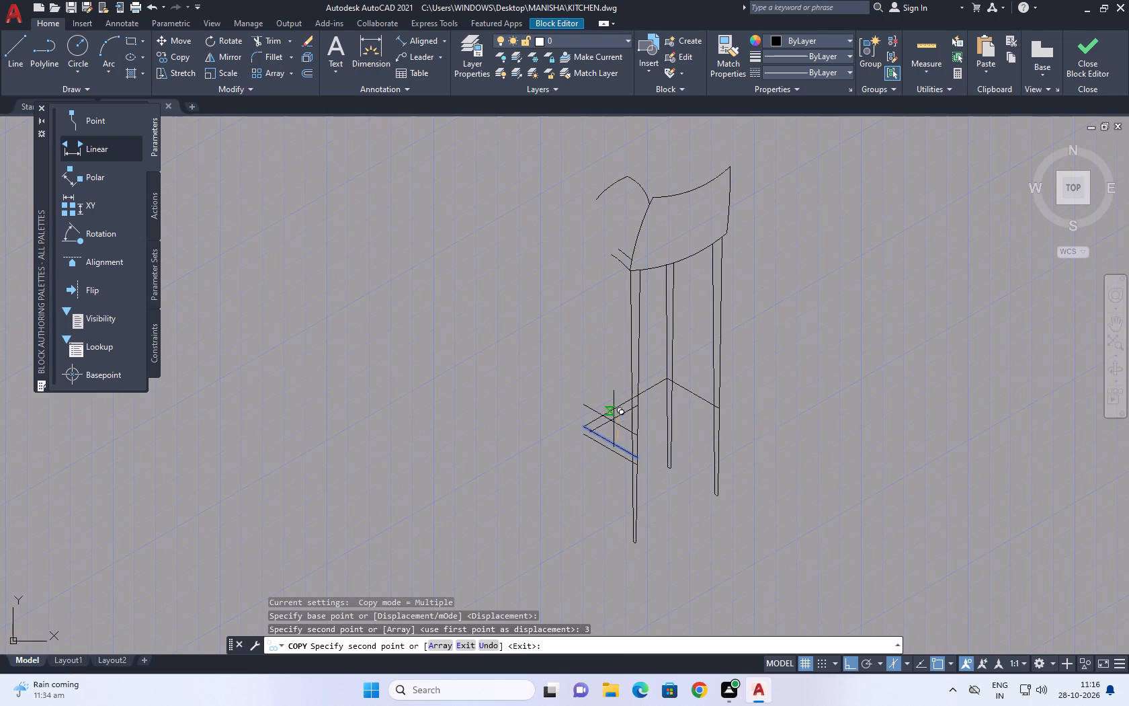
{"action": "key", "text": "Escape"}
Copy the footrest's long edge from the back leg to the open outer corner 3 units straight down.
{"action": "left_click", "coordinate": [611, 409]}
{"action": "key", "text": "c"}
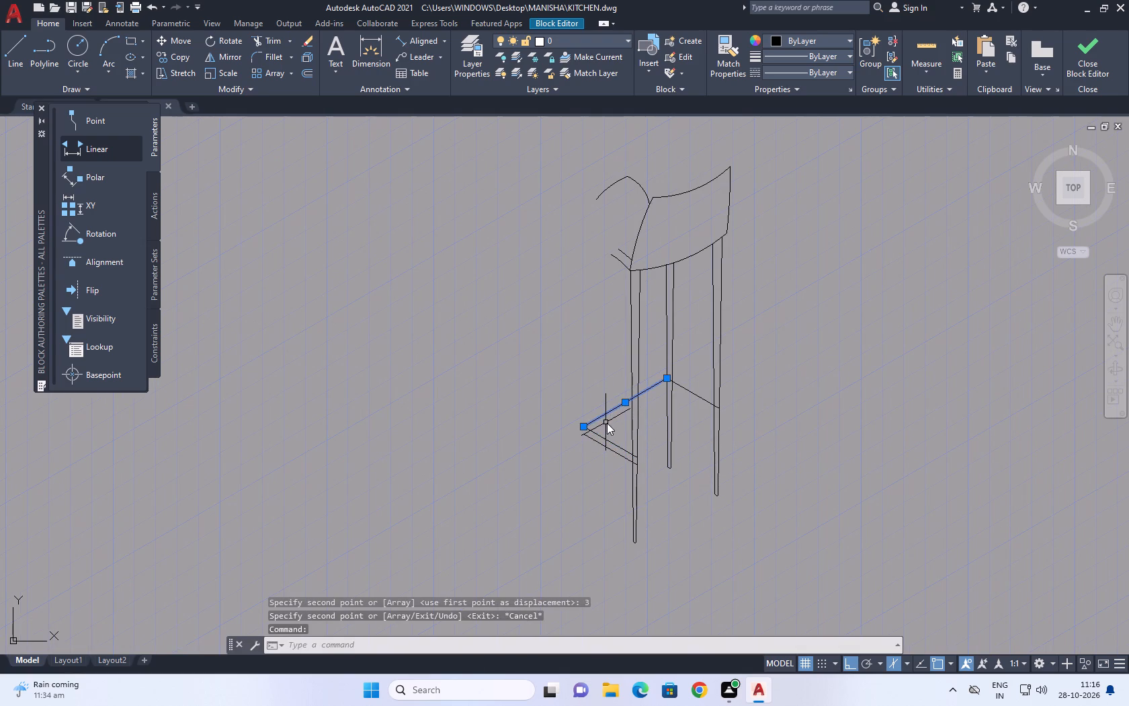
{"action": "type", "text": "O"}
{"action": "key", "text": "space"}
{"action": "scroll", "coordinate": [606, 420], "scroll_direction": "up", "scroll_amount": 3}
{"action": "left_click", "coordinate": [609, 393]}
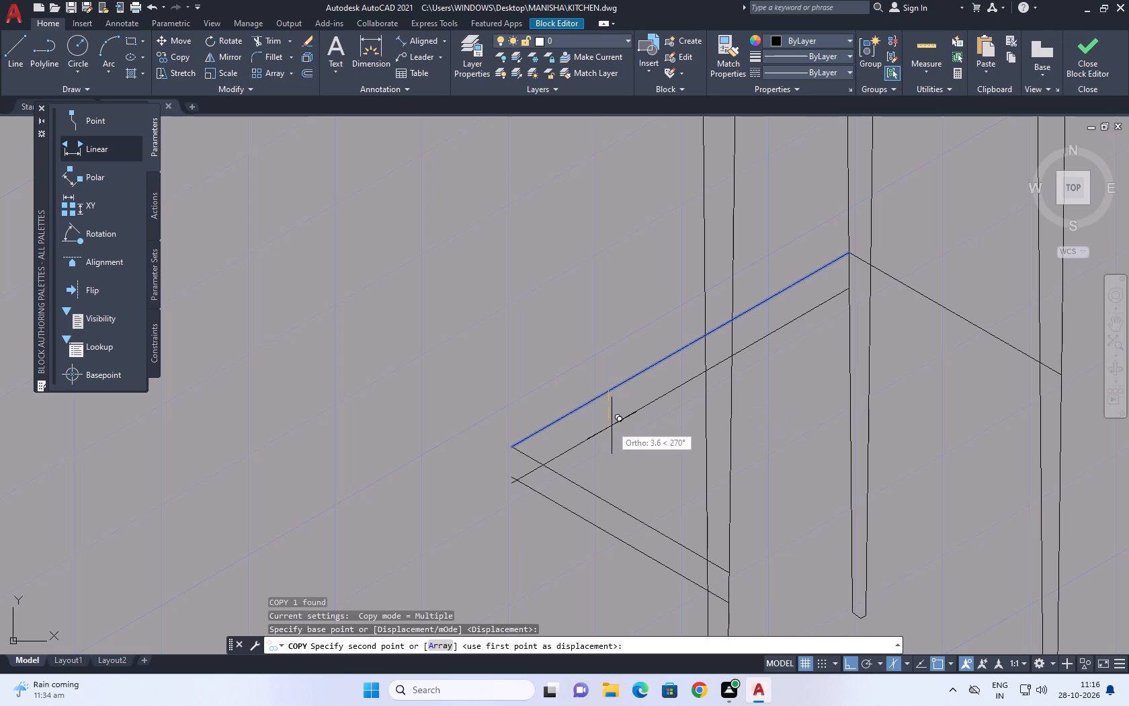
{"action": "key", "text": "3"}
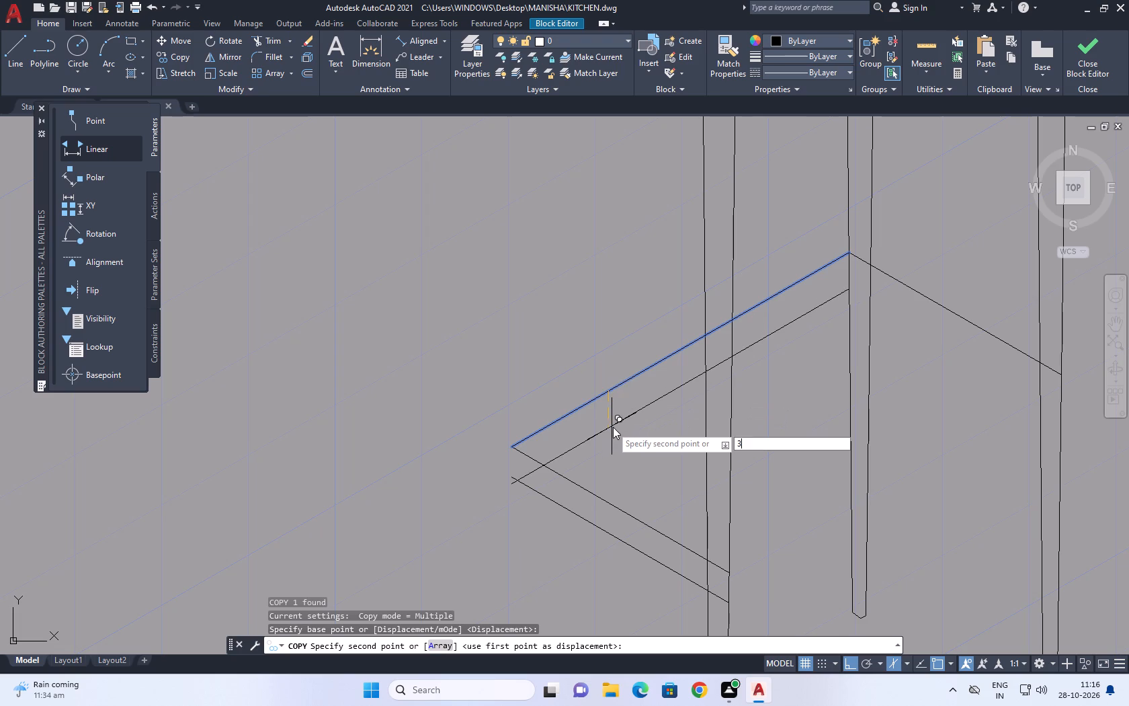
{"action": "key", "text": "Return"}
{"action": "key", "text": "Escape"}
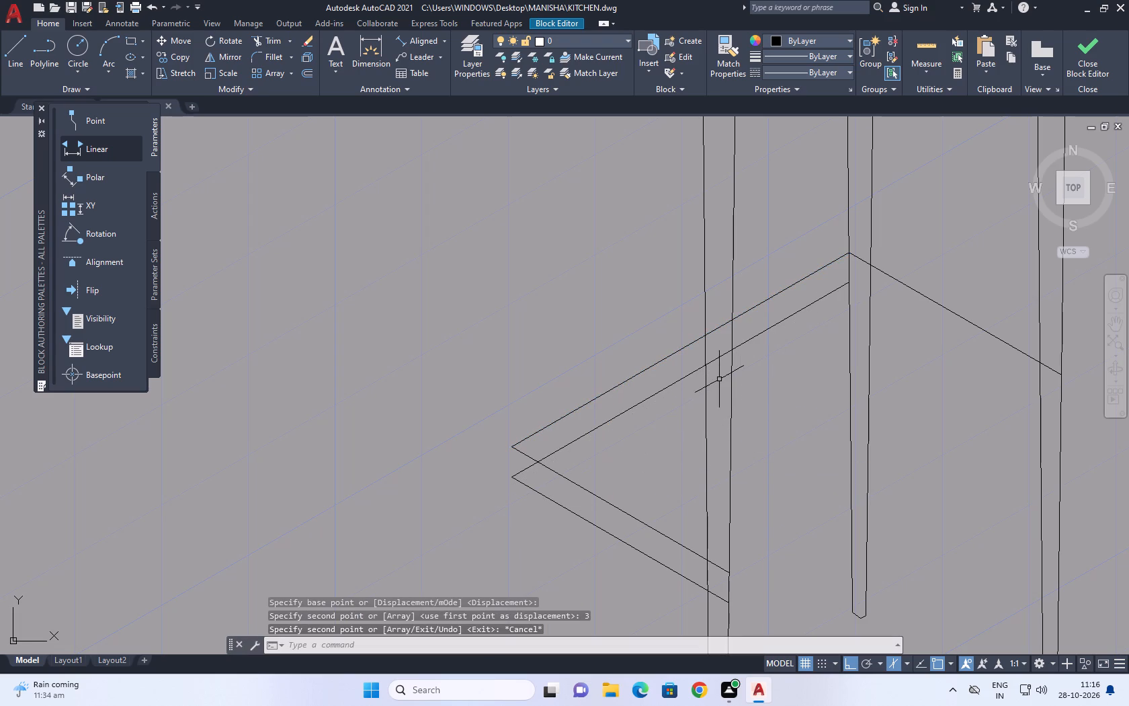
Copy the footrest's remaining edge, between the back leg and the far side leg, 3 units straight down.
{"action": "middle_click_drag", "start_coordinate": [724, 364], "coordinate": [628, 422]}
{"action": "left_click", "coordinate": [868, 357]}
{"action": "left_click", "coordinate": [825, 390]}
{"action": "middle_click_drag", "start_coordinate": [845, 394], "coordinate": [794, 310]}
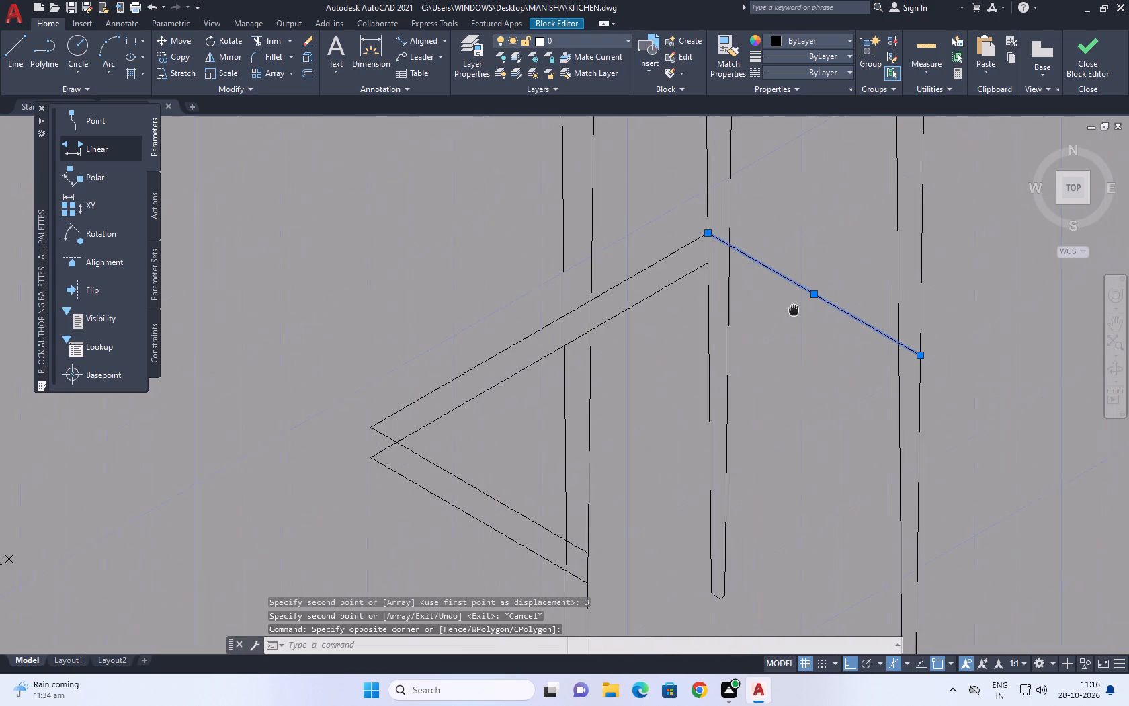
{"action": "type", "text": "XC"}
{"action": "scroll", "coordinate": [775, 299], "scroll_direction": "down", "scroll_amount": 1}
{"action": "key", "text": "o"}
{"action": "key", "text": "Escape"}
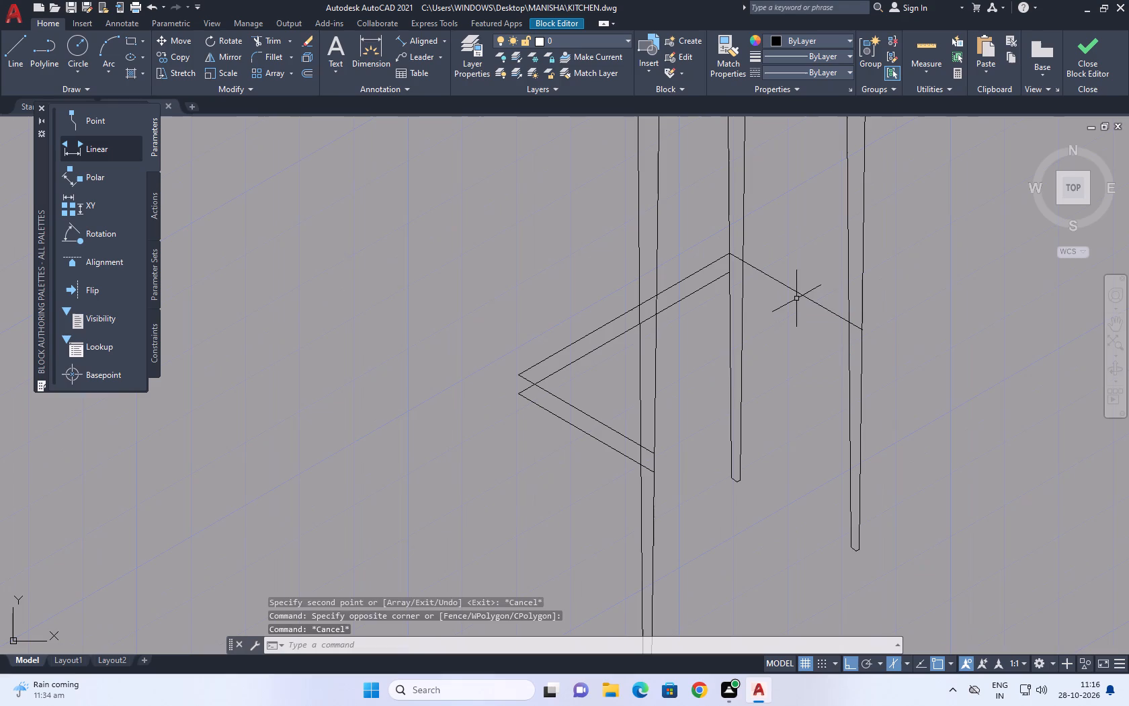
{"action": "left_click", "coordinate": [800, 295]}
{"action": "type", "text": "CO"}
{"action": "key", "text": "space"}
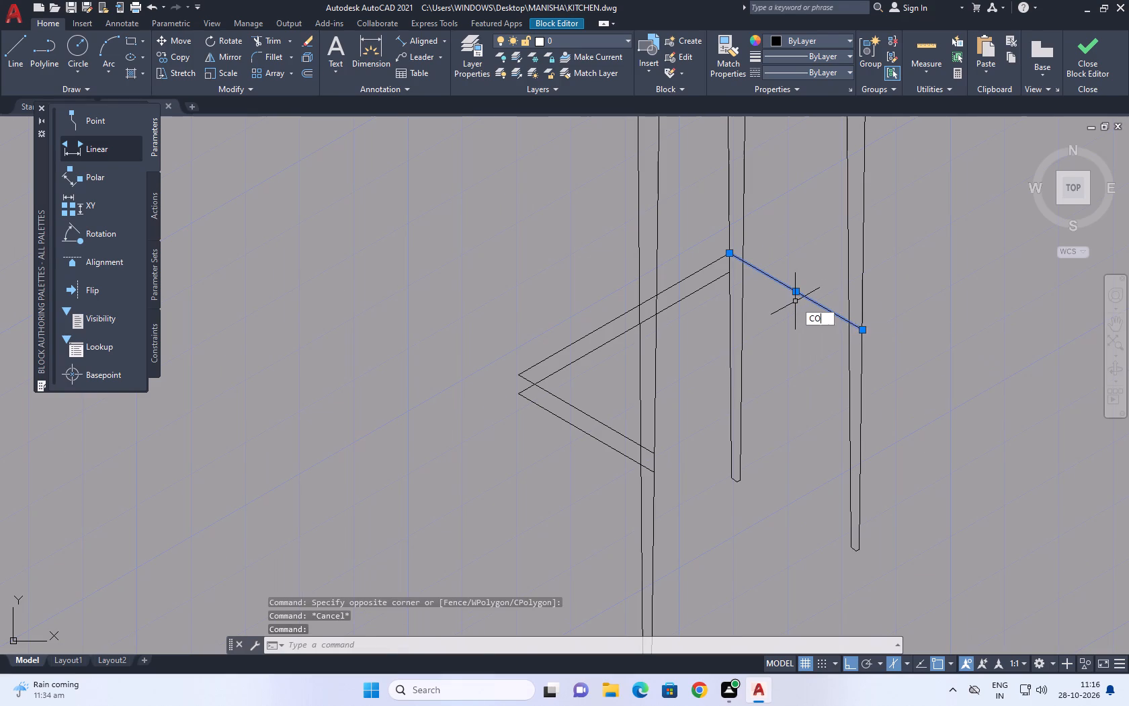
{"action": "left_click", "coordinate": [791, 304]}
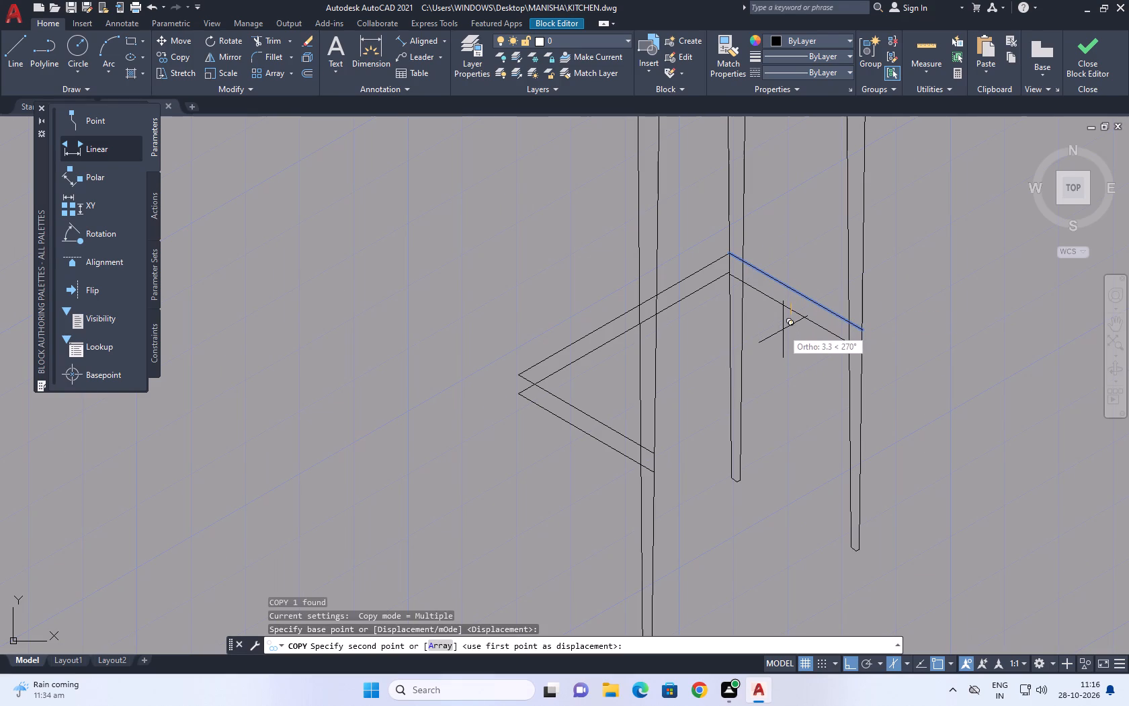
{"action": "key", "text": "3"}
{"action": "key", "text": "Return"}
{"action": "key", "text": "Escape"}
Draw a vertical line joining the upper and lower footrest edges at the outer corner.
{"action": "middle_click_drag", "start_coordinate": [538, 433], "coordinate": [569, 463]}
{"action": "scroll", "coordinate": [569, 463], "scroll_direction": "up", "scroll_amount": 1}
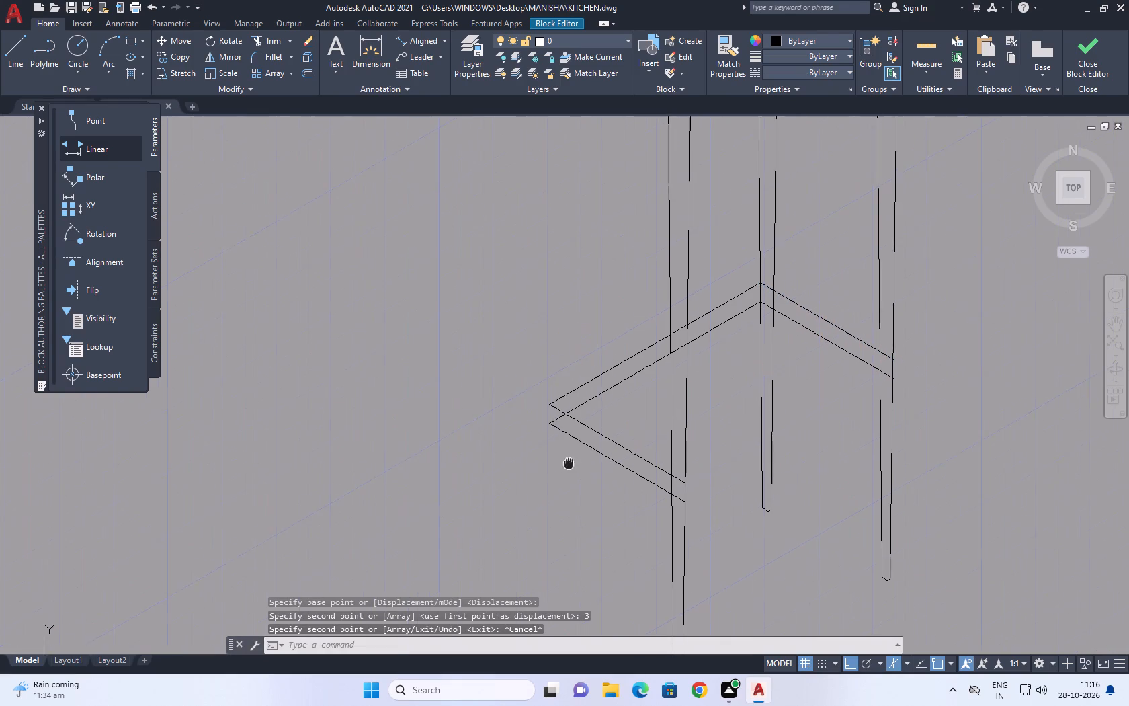
{"action": "key", "text": "l"}
{"action": "key", "text": "space"}
{"action": "scroll", "coordinate": [536, 391], "scroll_direction": "up", "scroll_amount": 2}
{"action": "left_click", "coordinate": [536, 417]}
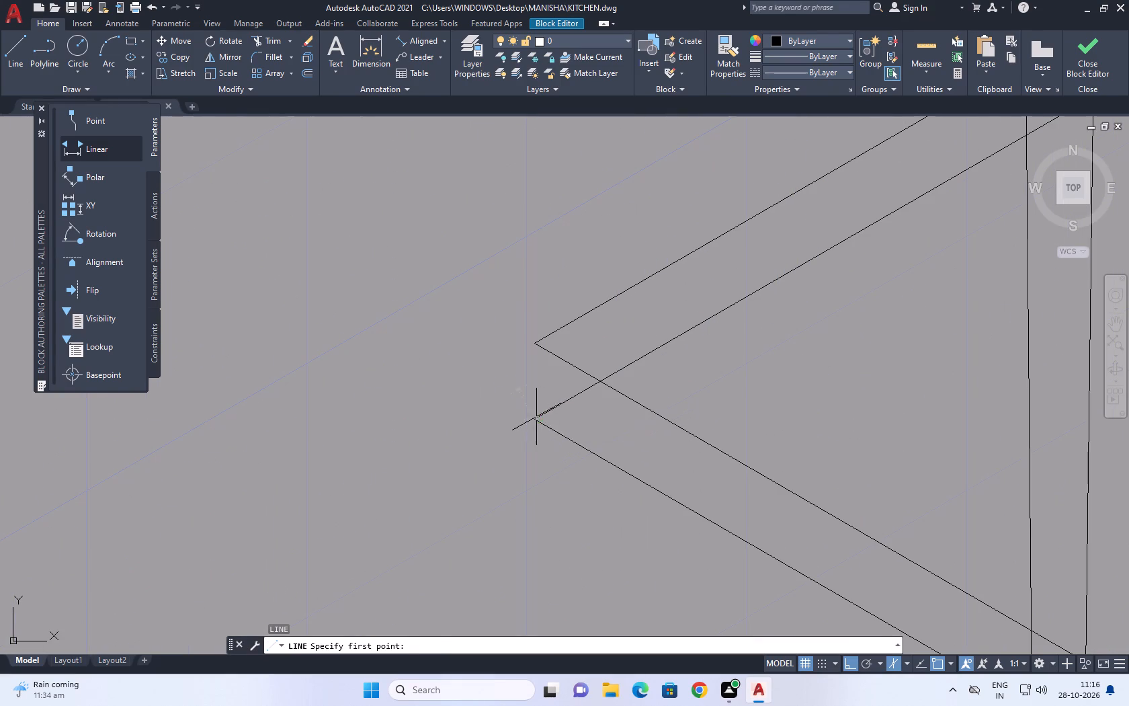
{"action": "left_click", "coordinate": [534, 345]}
{"action": "key", "text": "Escape"}
Copy the complete front leg about 23 units along 150° on the left isoplane as the stool's fourth leg.
{"action": "scroll", "coordinate": [687, 442], "scroll_direction": "down", "scroll_amount": 4}
{"action": "middle_click_drag", "start_coordinate": [788, 379], "coordinate": [763, 373]}
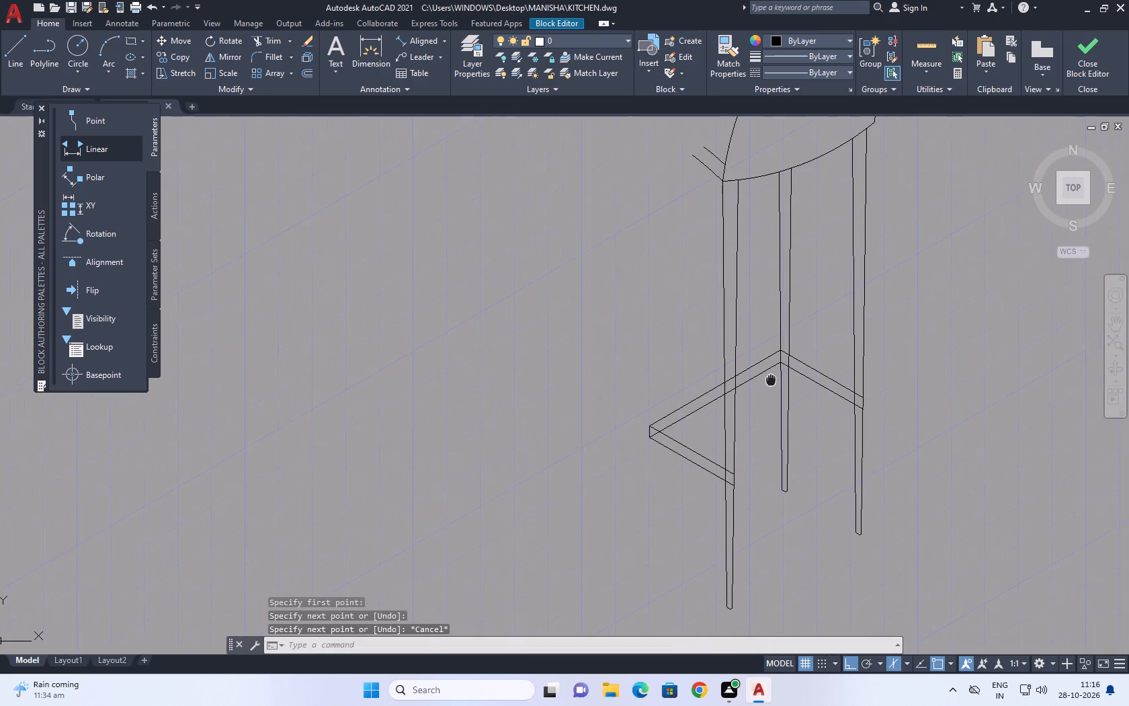
{"action": "middle_click_drag", "start_coordinate": [763, 373], "coordinate": [756, 367]}
{"action": "middle_click_drag", "start_coordinate": [652, 355], "coordinate": [593, 374]}
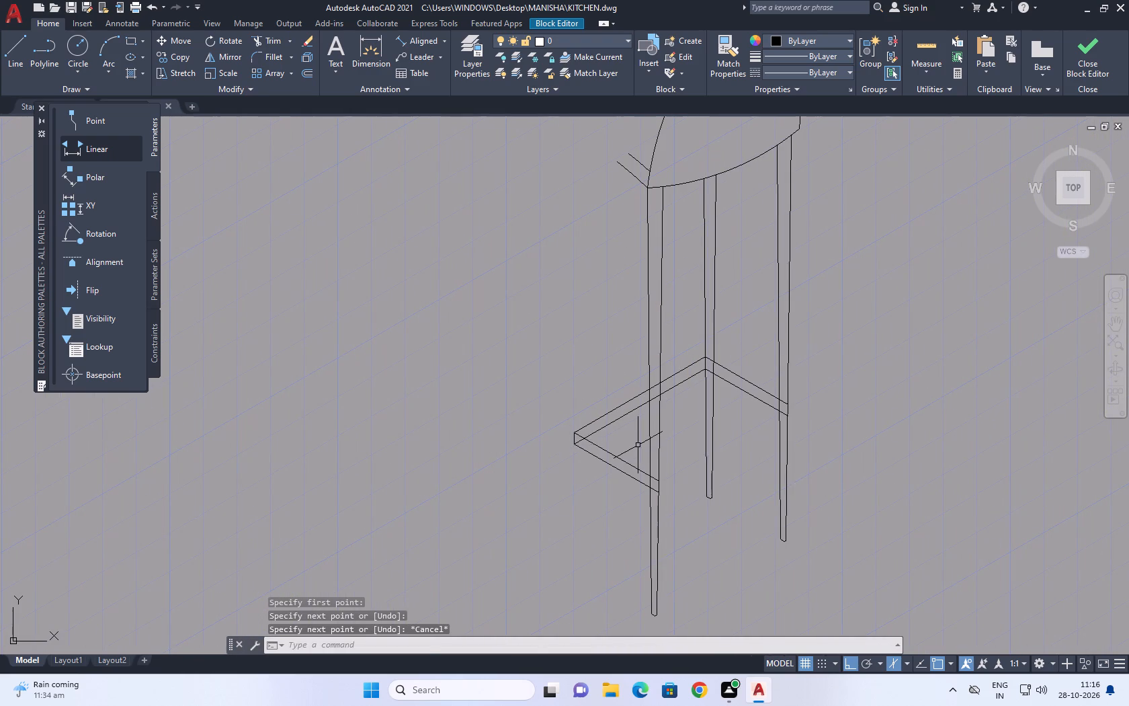
{"action": "middle_click_drag", "start_coordinate": [638, 445], "coordinate": [622, 448]}
{"action": "middle_click", "coordinate": [622, 448]}
{"action": "scroll", "coordinate": [679, 448], "scroll_direction": "down", "scroll_amount": 1}
{"action": "left_click_drag", "start_coordinate": [664, 325], "coordinate": [662, 324]}
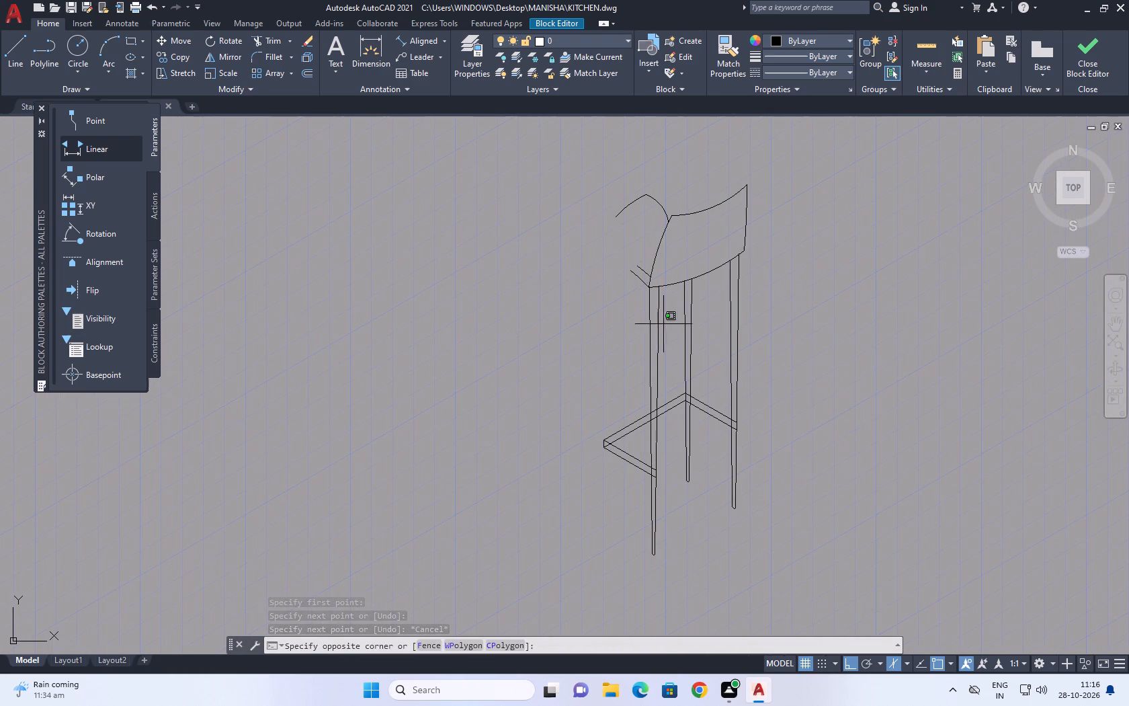
{"action": "left_click_drag", "start_coordinate": [662, 324], "coordinate": [650, 332]}
{"action": "left_click", "coordinate": [605, 354]}
{"action": "scroll", "coordinate": [651, 567], "scroll_direction": "up", "scroll_amount": 3}
{"action": "left_click_drag", "start_coordinate": [708, 556], "coordinate": [698, 543]}
{"action": "left_click", "coordinate": [632, 473]}
{"action": "middle_click_drag", "start_coordinate": [657, 510], "coordinate": [700, 557]}
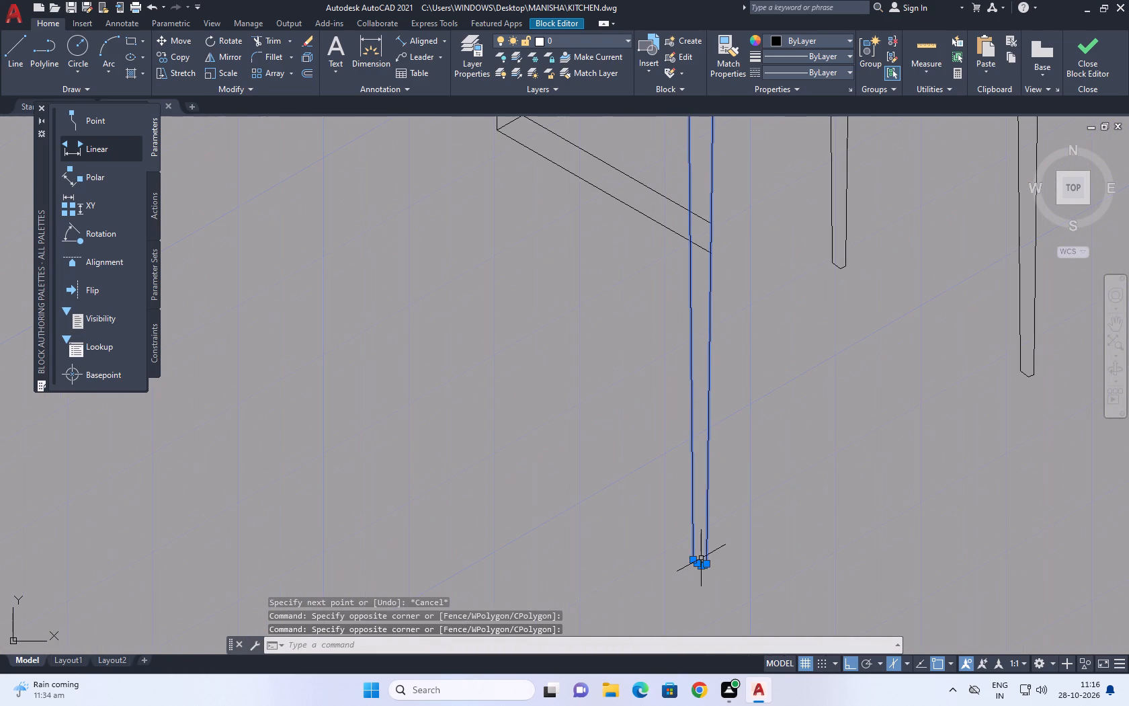
{"action": "key", "text": "c"}
{"action": "key", "text": "o"}
{"action": "key", "text": "space"}
{"action": "scroll", "coordinate": [714, 538], "scroll_direction": "down", "scroll_amount": 4}
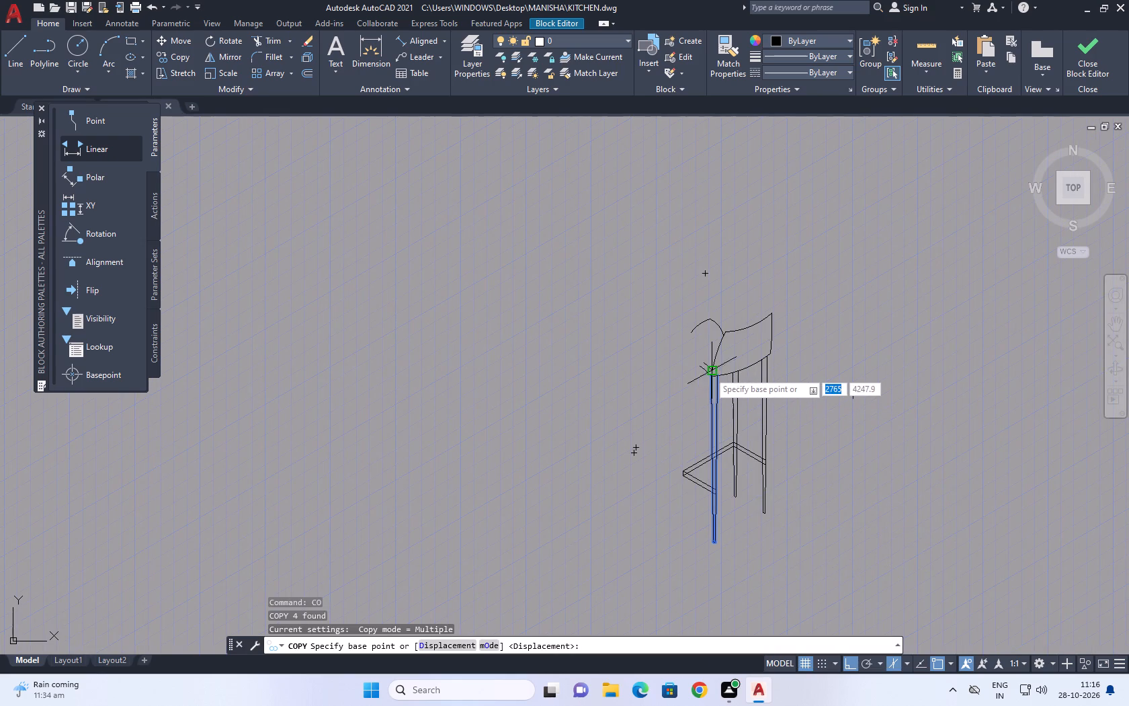
{"action": "scroll", "coordinate": [709, 372], "scroll_direction": "up", "scroll_amount": 2}
{"action": "left_click", "coordinate": [709, 385]}
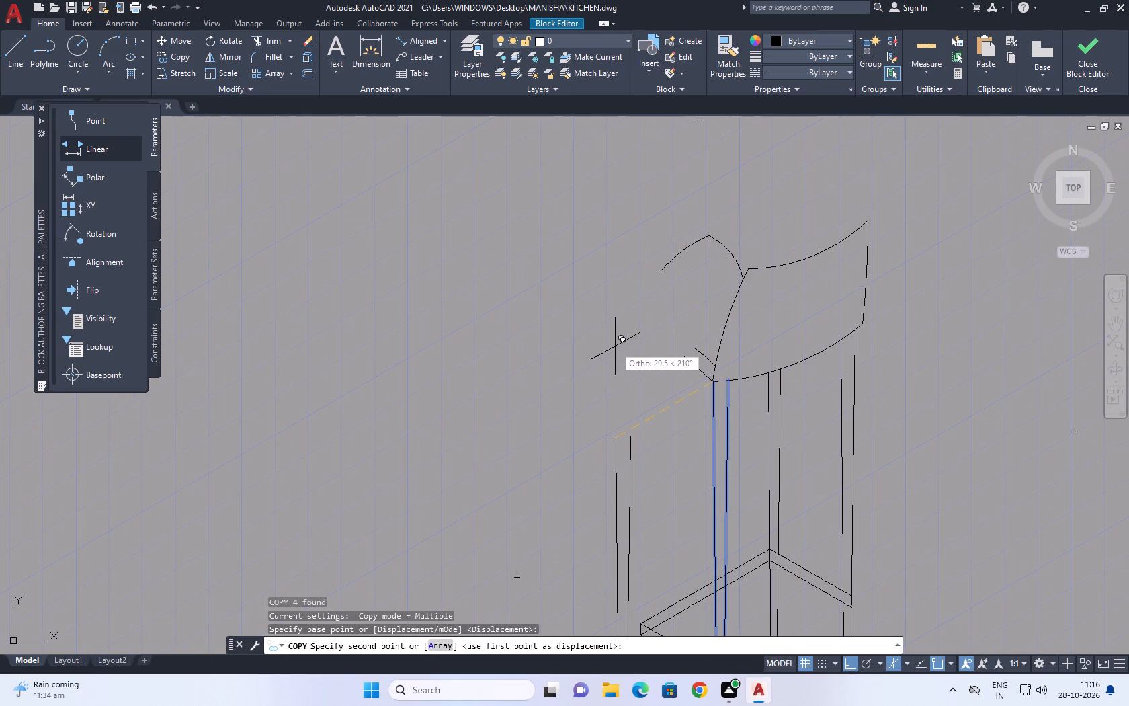
{"action": "key", "text": "F5"}
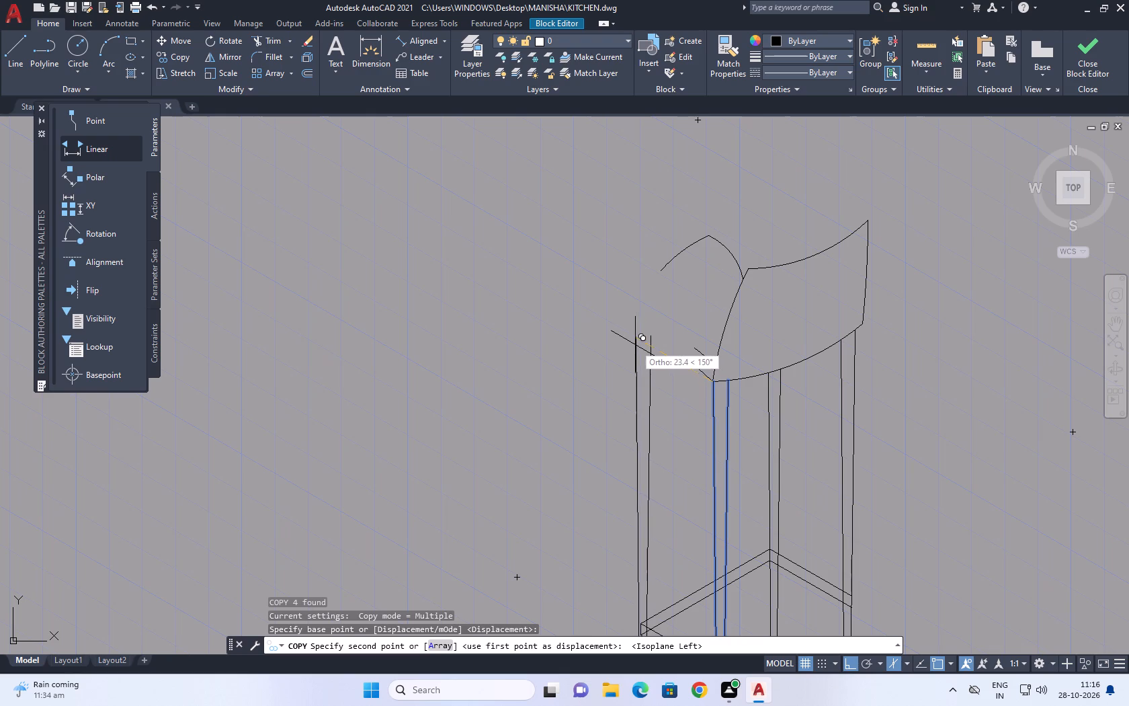
{"action": "left_click", "coordinate": [635, 345]}
{"action": "key", "text": "Escape"}
Move the copied fourth leg so its outer side meets the footrest's outer corner.
{"action": "middle_click_drag", "start_coordinate": [664, 424], "coordinate": [699, 279]}
{"action": "middle_click_drag", "start_coordinate": [692, 453], "coordinate": [735, 366]}
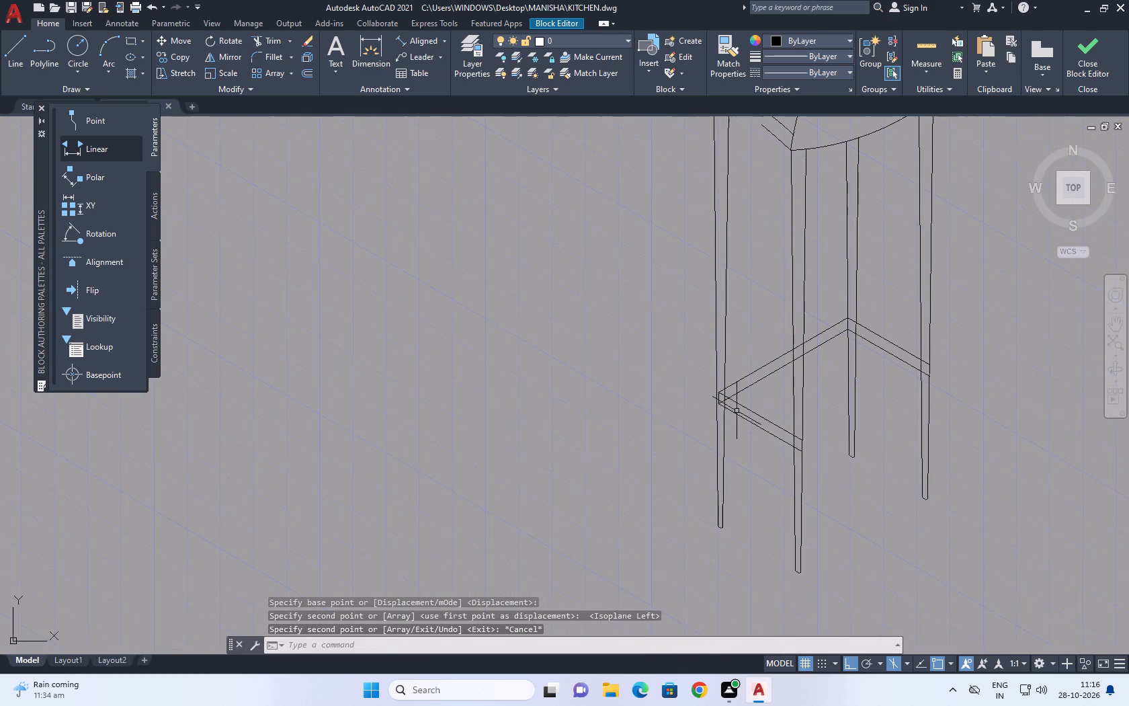
{"action": "scroll", "coordinate": [734, 436], "scroll_direction": "up", "scroll_amount": 1}
{"action": "left_click", "coordinate": [755, 455]}
{"action": "left_click", "coordinate": [648, 423]}
{"action": "left_click", "coordinate": [733, 594]}
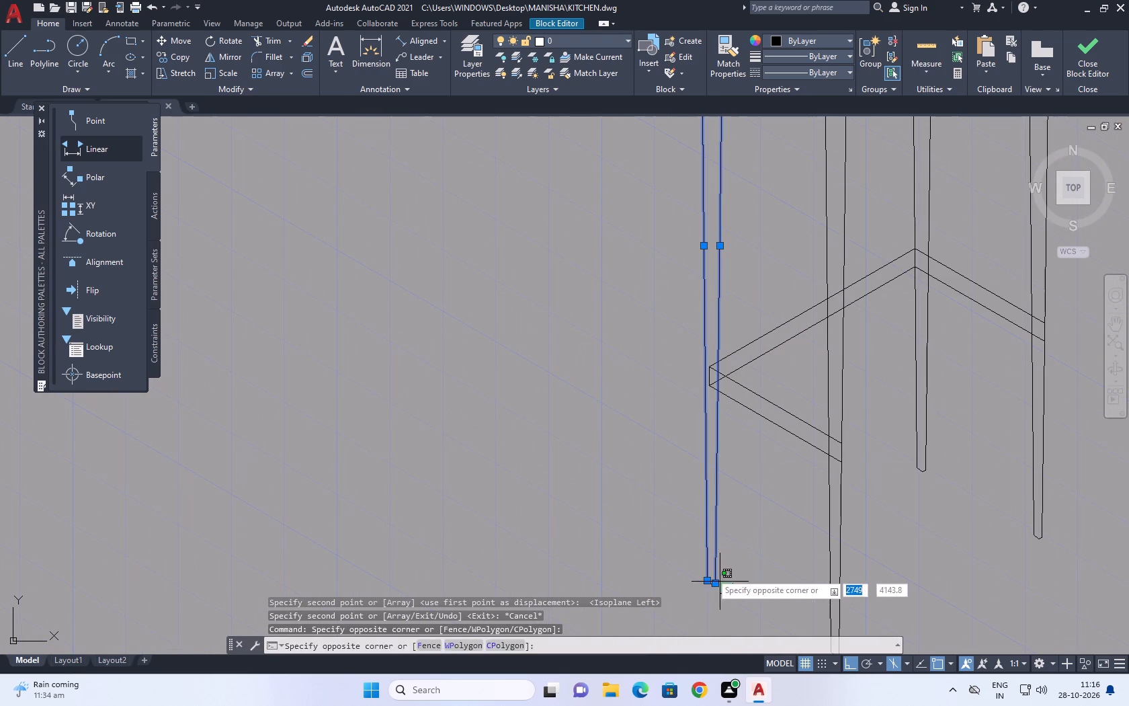
{"action": "left_click", "coordinate": [677, 551]}
{"action": "key", "text": "m"}
{"action": "key", "text": "space"}
{"action": "scroll", "coordinate": [701, 374], "scroll_direction": "up", "scroll_amount": 2}
{"action": "left_click", "coordinate": [707, 355]}
{"action": "left_click", "coordinate": [718, 358]}
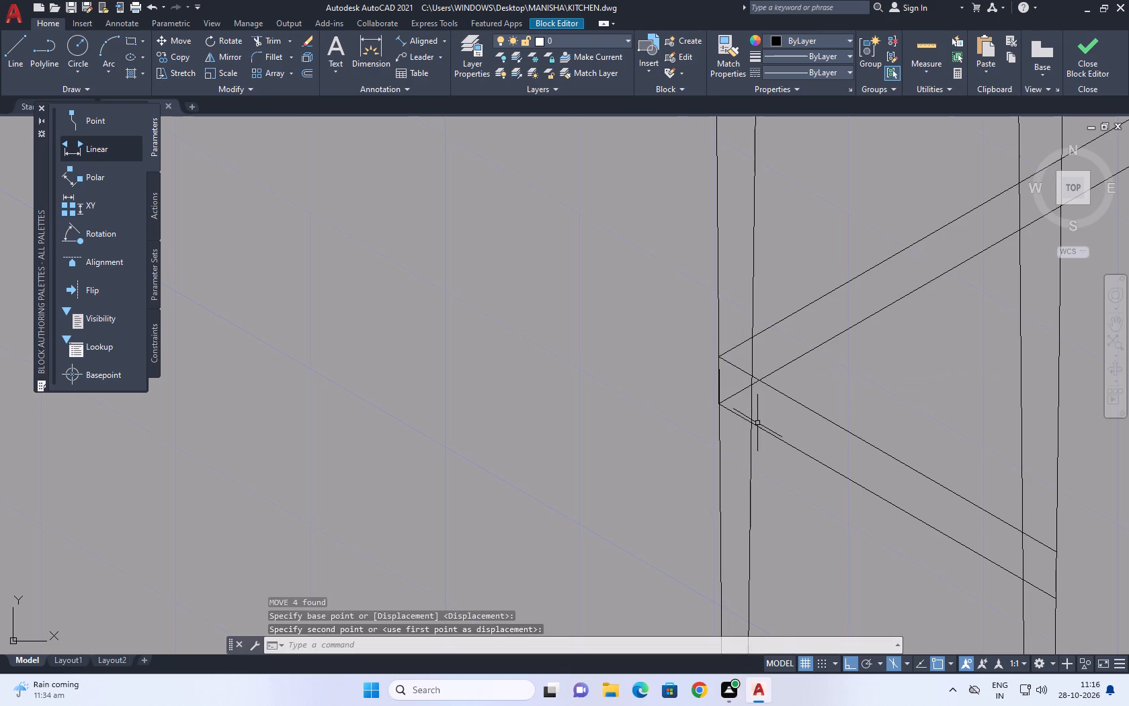
Stretch the open end of the chair back's outer arc down and outward toward the top of the fourth leg.
{"action": "scroll", "coordinate": [767, 431], "scroll_direction": "down", "scroll_amount": 4}
{"action": "middle_click_drag", "start_coordinate": [798, 366], "coordinate": [844, 528]}
{"action": "scroll", "coordinate": [817, 418], "scroll_direction": "up", "scroll_amount": 2}
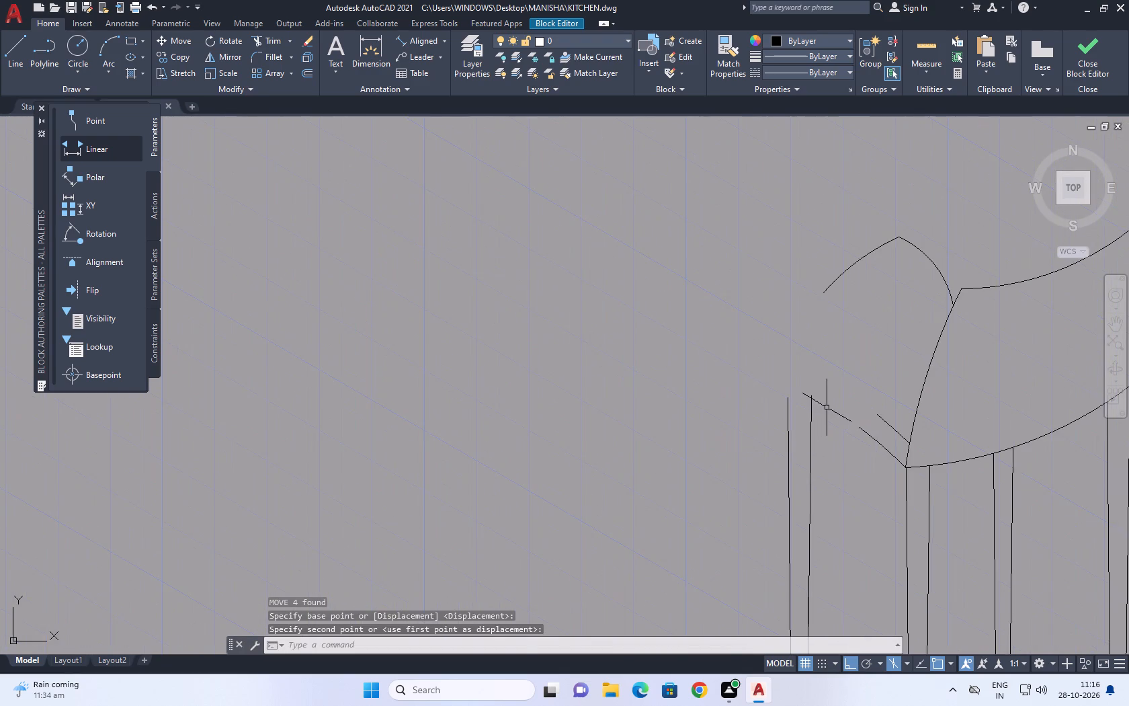
{"action": "middle_click_drag", "start_coordinate": [825, 407], "coordinate": [698, 411]}
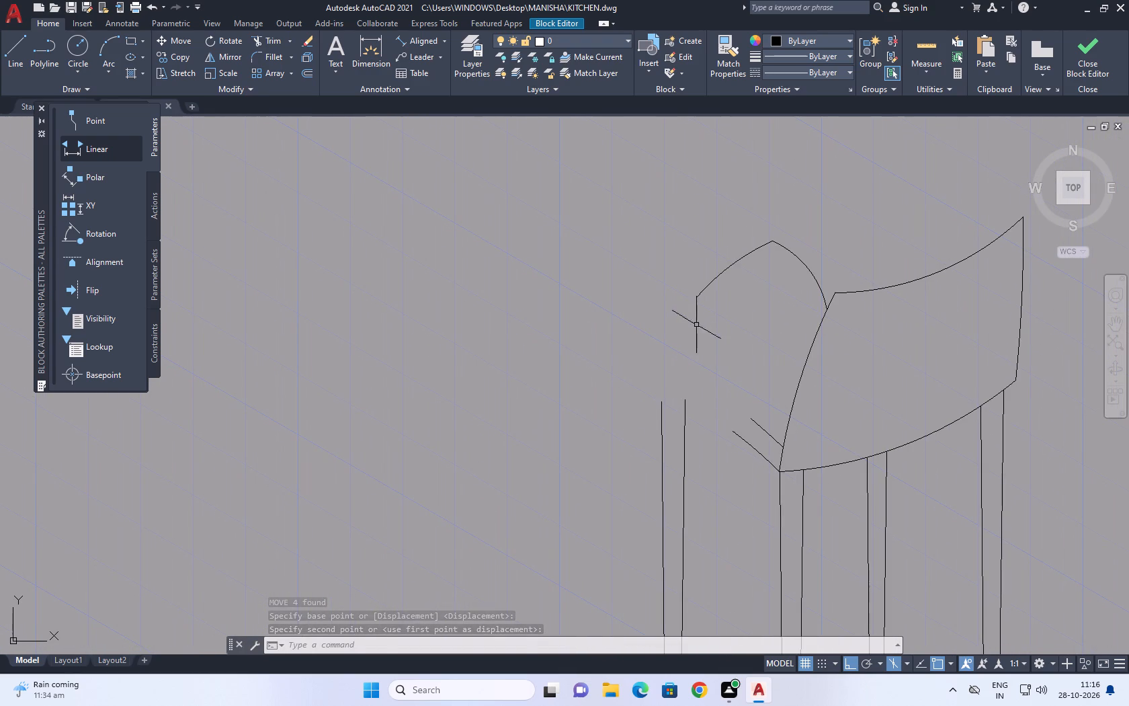
{"action": "left_click_drag", "start_coordinate": [726, 309], "coordinate": [716, 301]}
{"action": "left_click", "coordinate": [683, 270]}
{"action": "left_click", "coordinate": [698, 297]}
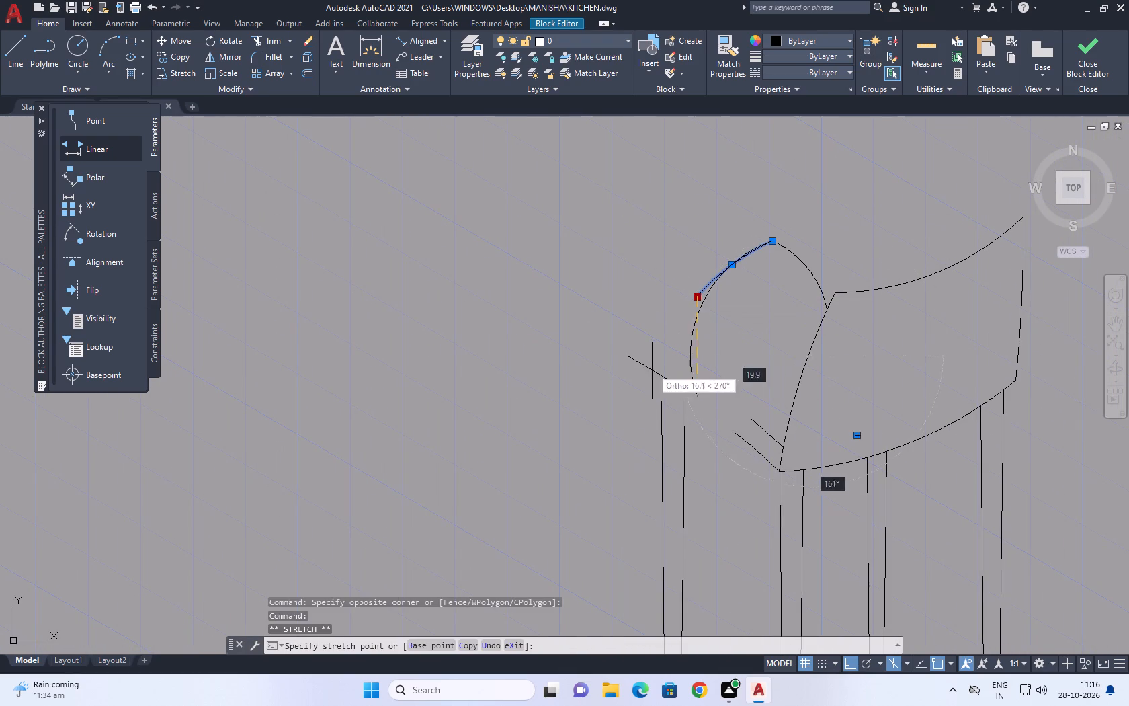
{"action": "left_click", "coordinate": [682, 346]}
{"action": "left_click", "coordinate": [700, 354]}
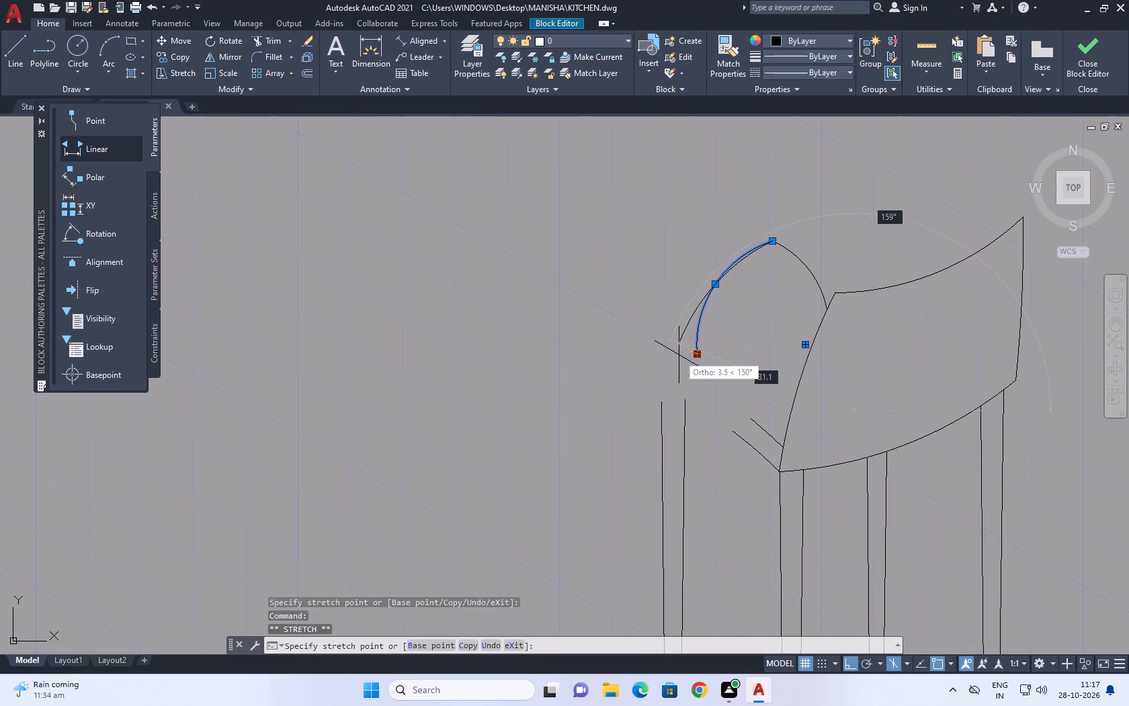
{"action": "left_click", "coordinate": [676, 364]}
{"action": "left_click", "coordinate": [698, 375]}
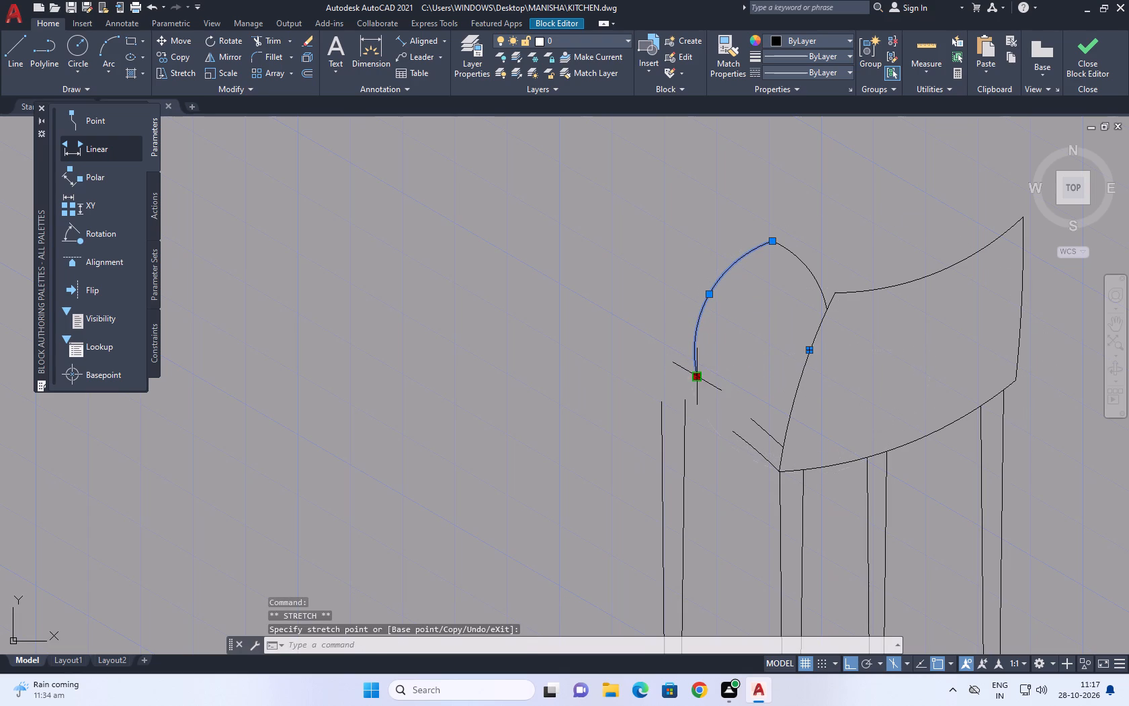
{"action": "left_click", "coordinate": [677, 372]}
{"action": "key", "text": "Escape"}
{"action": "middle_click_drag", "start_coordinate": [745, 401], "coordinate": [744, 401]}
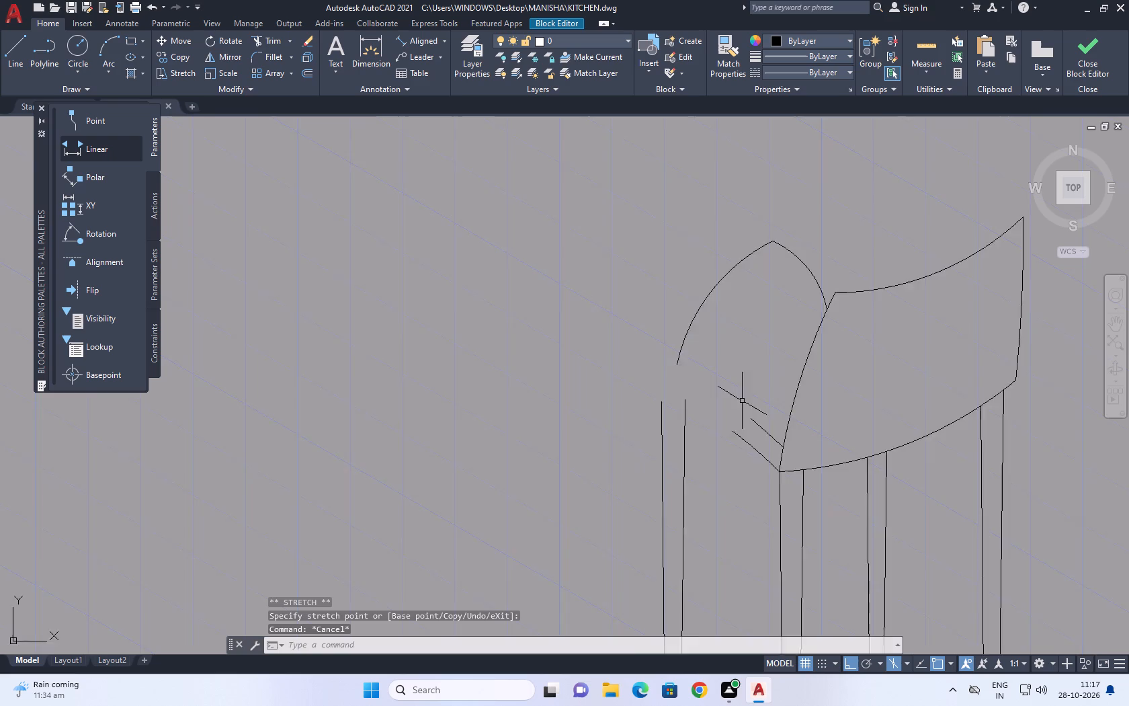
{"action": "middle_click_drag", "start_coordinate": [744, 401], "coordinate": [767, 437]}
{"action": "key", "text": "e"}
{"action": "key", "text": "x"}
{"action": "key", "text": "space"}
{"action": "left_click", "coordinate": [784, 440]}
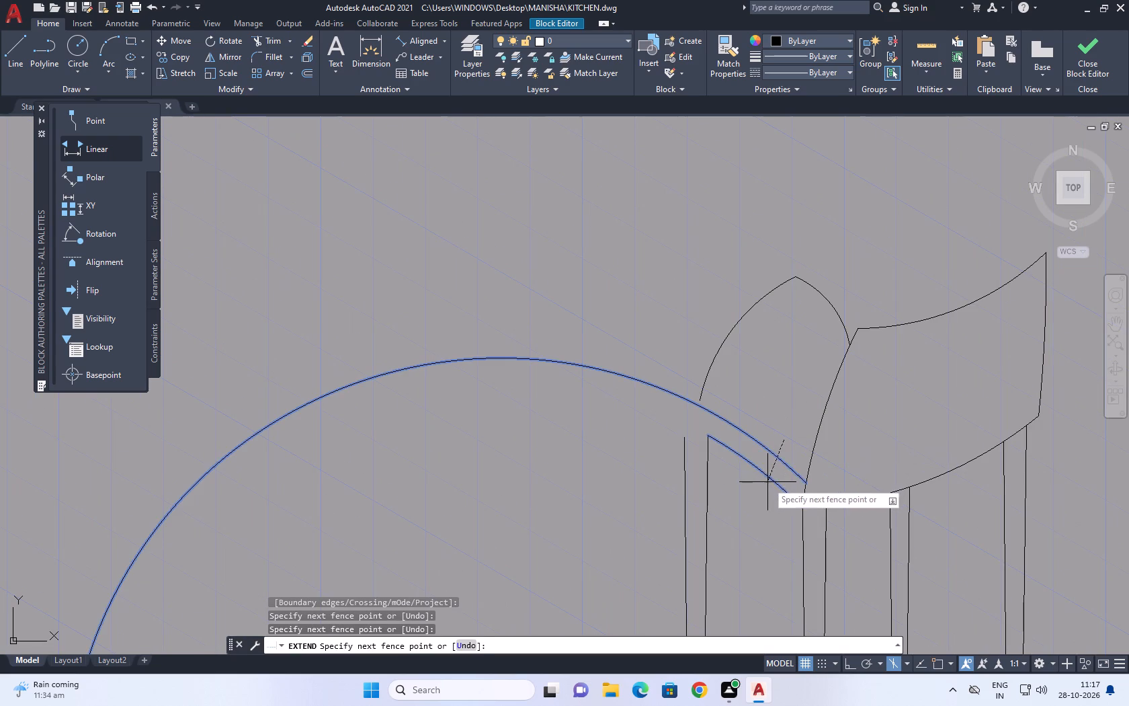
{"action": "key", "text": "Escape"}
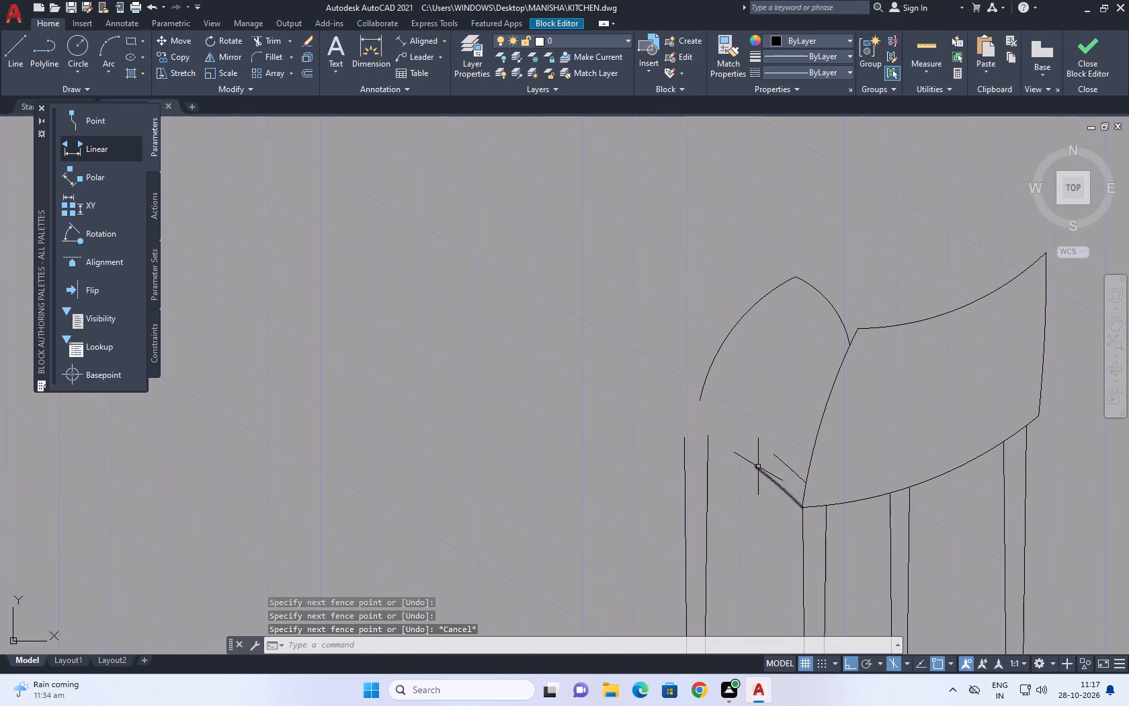
Stretch the free end of the seat's lower side edge to the top of the fourth leg's inner line.
{"action": "left_click", "coordinate": [759, 466]}
{"action": "left_click", "coordinate": [750, 474]}
{"action": "left_click", "coordinate": [754, 469]}
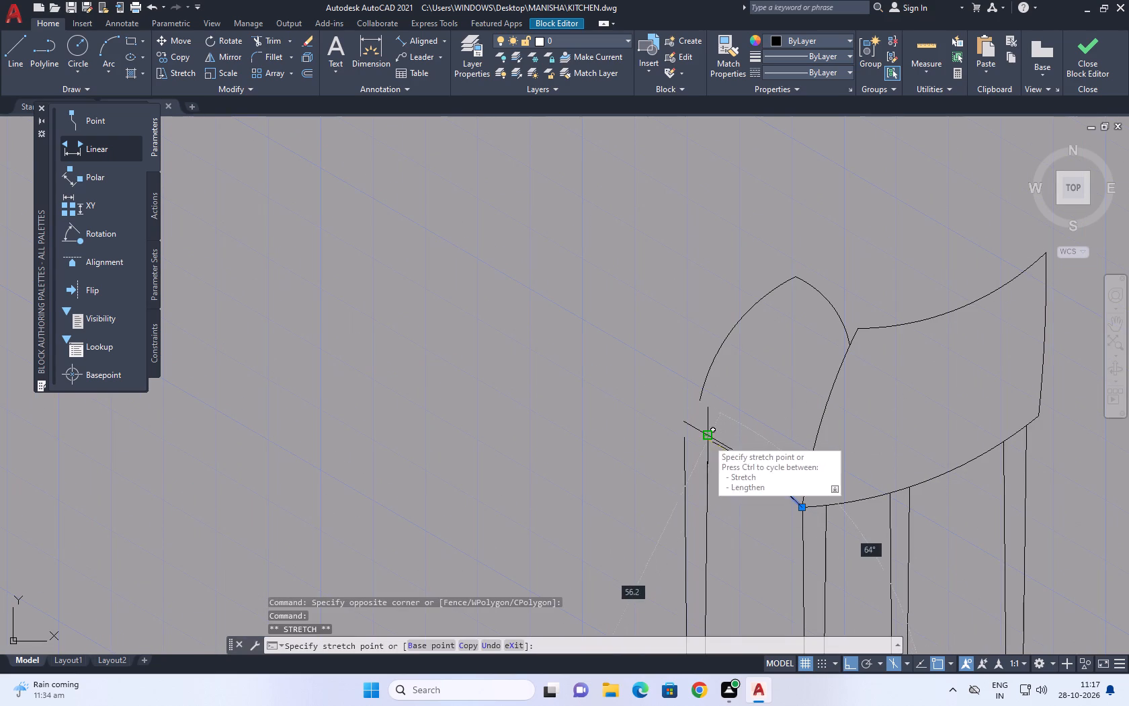
{"action": "left_click", "coordinate": [708, 440]}
{"action": "key", "text": "Escape"}
Stretch the free end of the seat's upper side edge to the open end of the chair back's outer arc.
{"action": "left_click", "coordinate": [788, 460]}
{"action": "left_click", "coordinate": [775, 461]}
{"action": "left_click", "coordinate": [772, 454]}
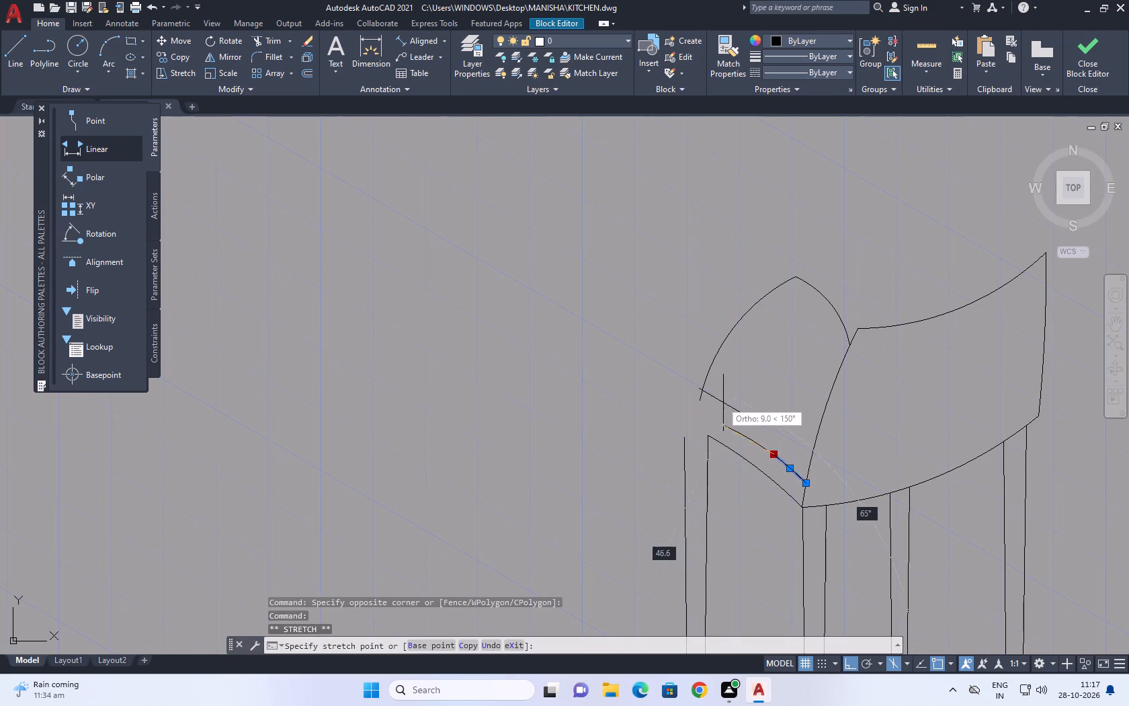
{"action": "left_click", "coordinate": [700, 403]}
{"action": "key", "text": "Escape"}
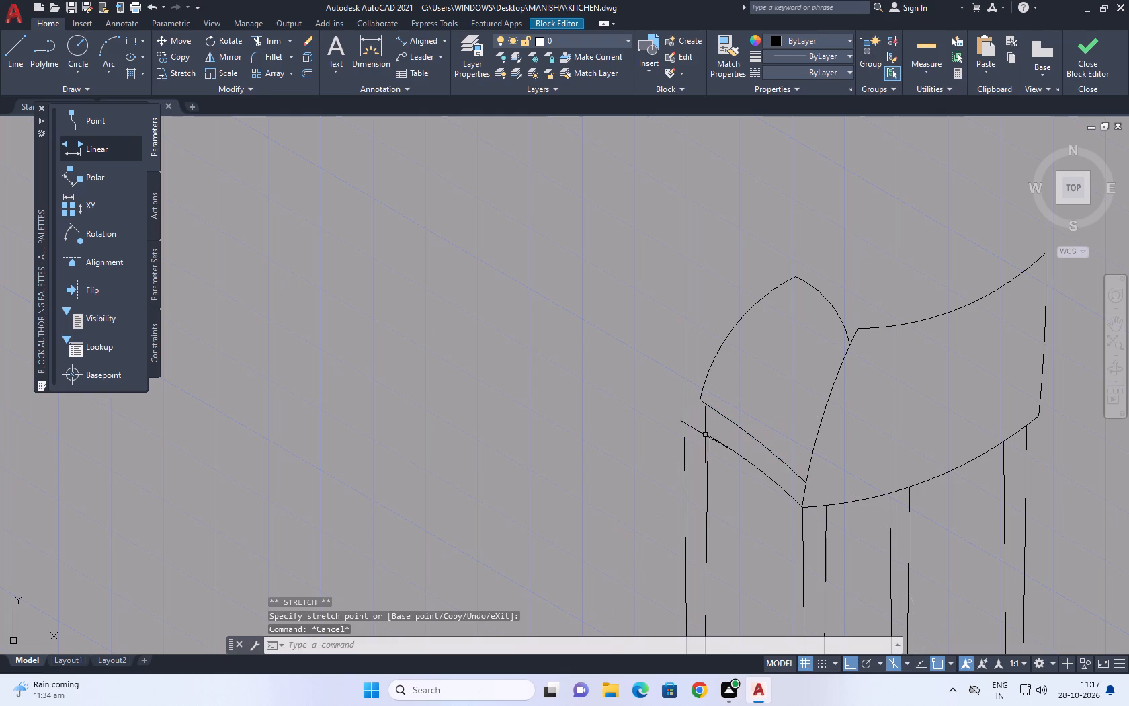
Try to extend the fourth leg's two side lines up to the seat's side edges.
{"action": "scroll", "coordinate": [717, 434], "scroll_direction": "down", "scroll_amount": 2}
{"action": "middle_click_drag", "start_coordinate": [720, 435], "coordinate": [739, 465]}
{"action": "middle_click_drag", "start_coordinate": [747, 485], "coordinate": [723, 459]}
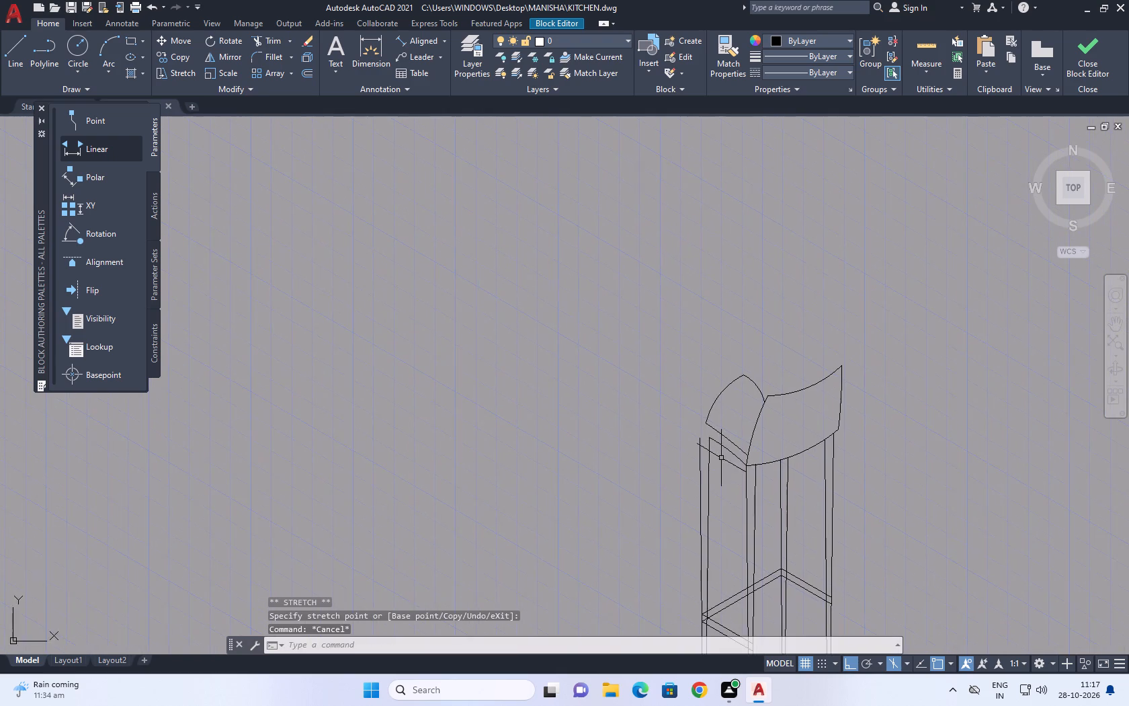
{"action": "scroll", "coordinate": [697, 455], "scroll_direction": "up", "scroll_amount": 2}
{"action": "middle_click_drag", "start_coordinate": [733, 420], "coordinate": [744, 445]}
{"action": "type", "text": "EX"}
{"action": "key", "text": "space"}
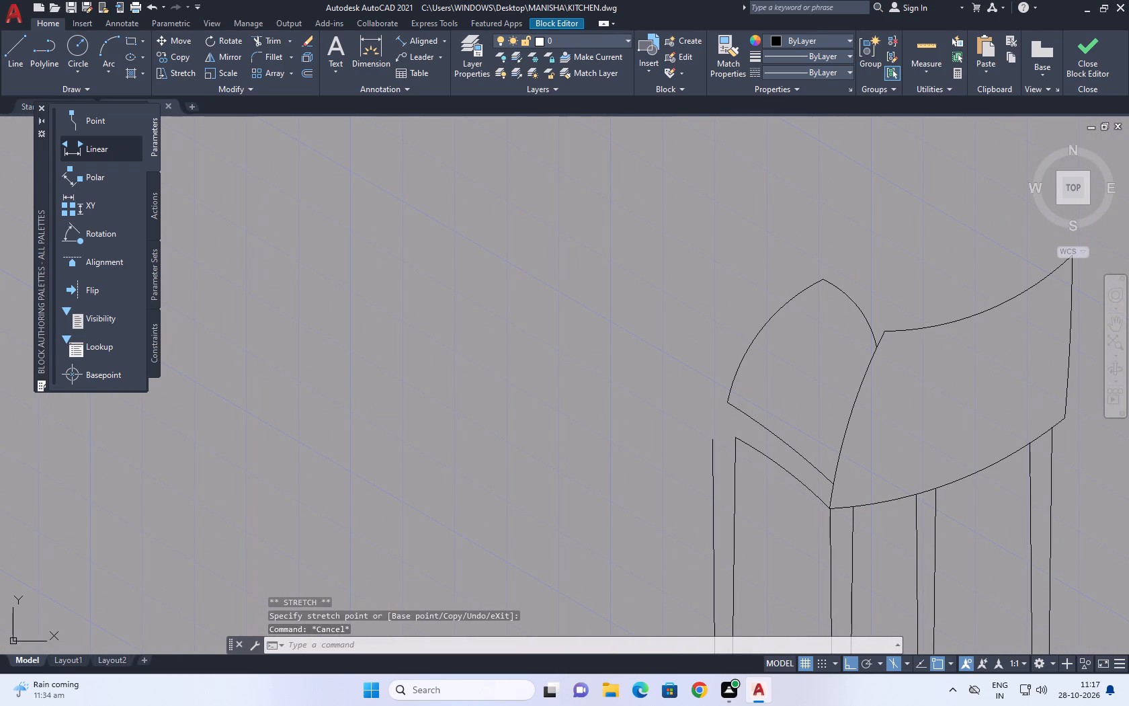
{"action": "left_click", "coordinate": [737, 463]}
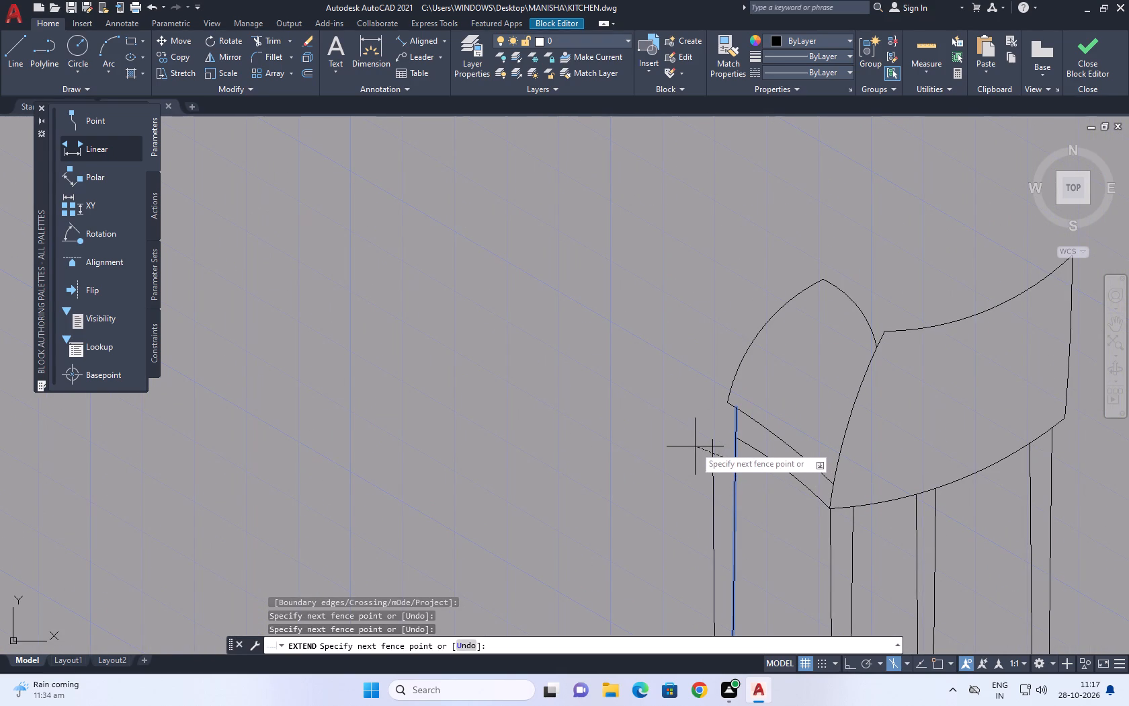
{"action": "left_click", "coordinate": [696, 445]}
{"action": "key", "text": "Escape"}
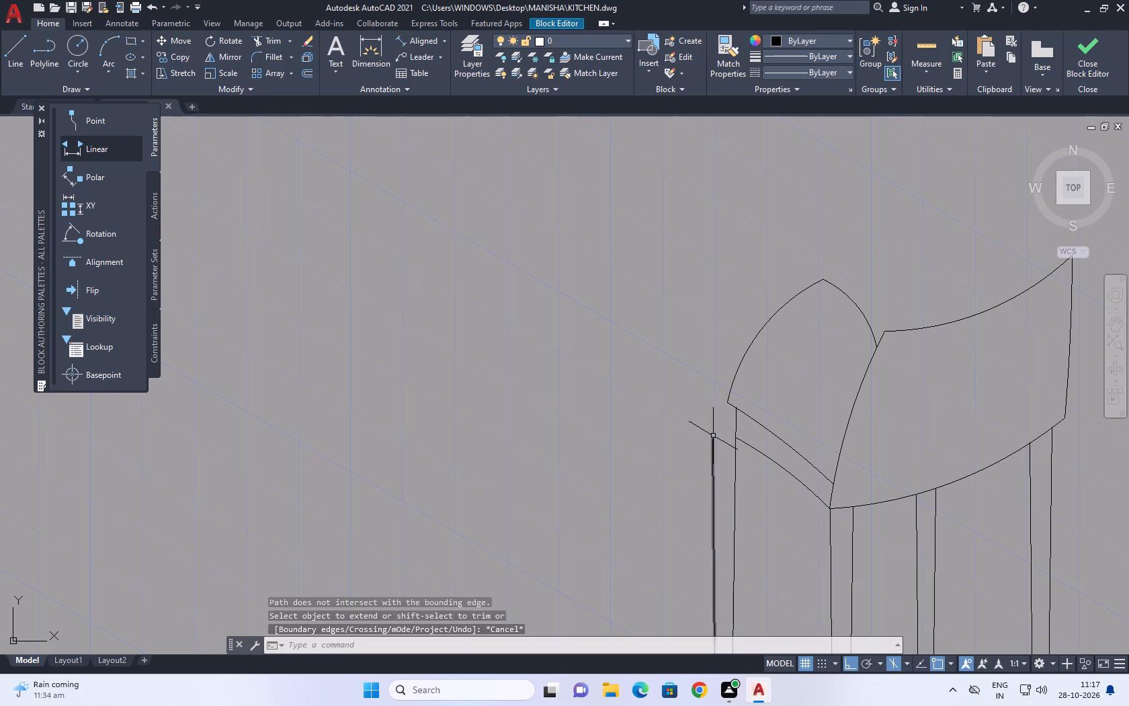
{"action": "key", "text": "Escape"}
Scale the whole seat and backrest up slightly about the seat's lower front corner, so it overhangs the legs more.
{"action": "scroll", "coordinate": [731, 398], "scroll_direction": "down", "scroll_amount": 3}
{"action": "middle_click_drag", "start_coordinate": [769, 426], "coordinate": [765, 445]}
{"action": "scroll", "coordinate": [767, 457], "scroll_direction": "down", "scroll_amount": 1}
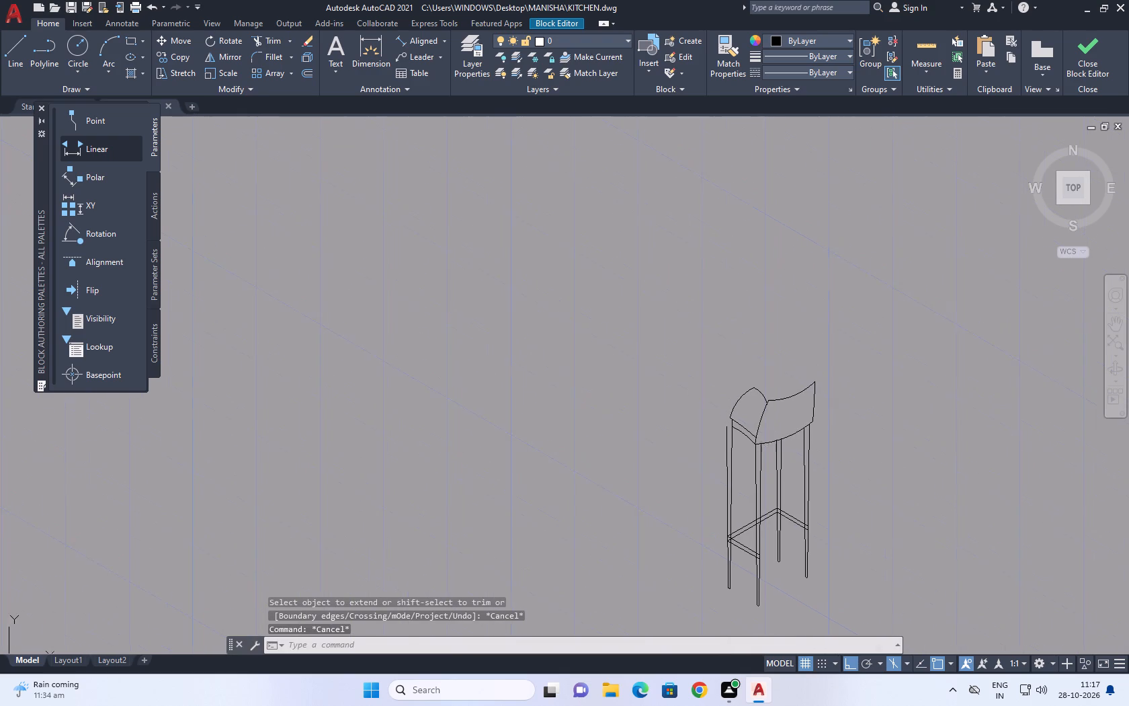
{"action": "scroll", "coordinate": [725, 395], "scroll_direction": "up", "scroll_amount": 2}
{"action": "middle_click_drag", "start_coordinate": [733, 424], "coordinate": [651, 370]}
{"action": "left_click_drag", "start_coordinate": [640, 343], "coordinate": [671, 352]}
{"action": "left_click", "coordinate": [844, 499]}
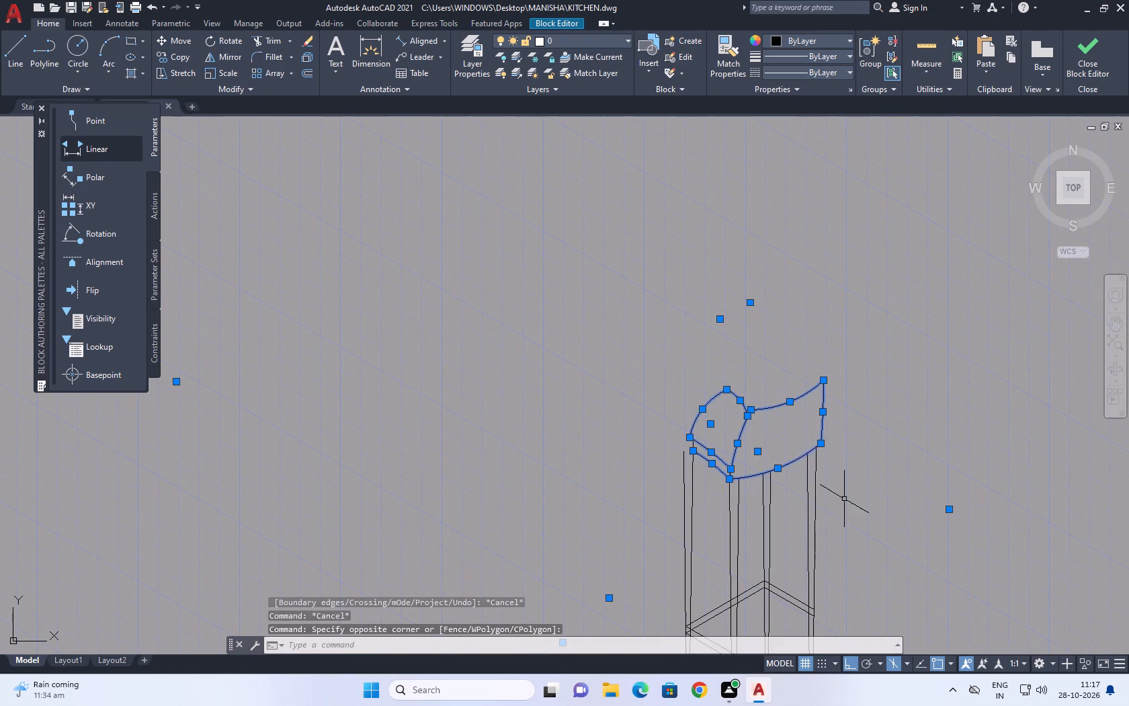
{"action": "type", "text": "SC"}
{"action": "key", "text": "space"}
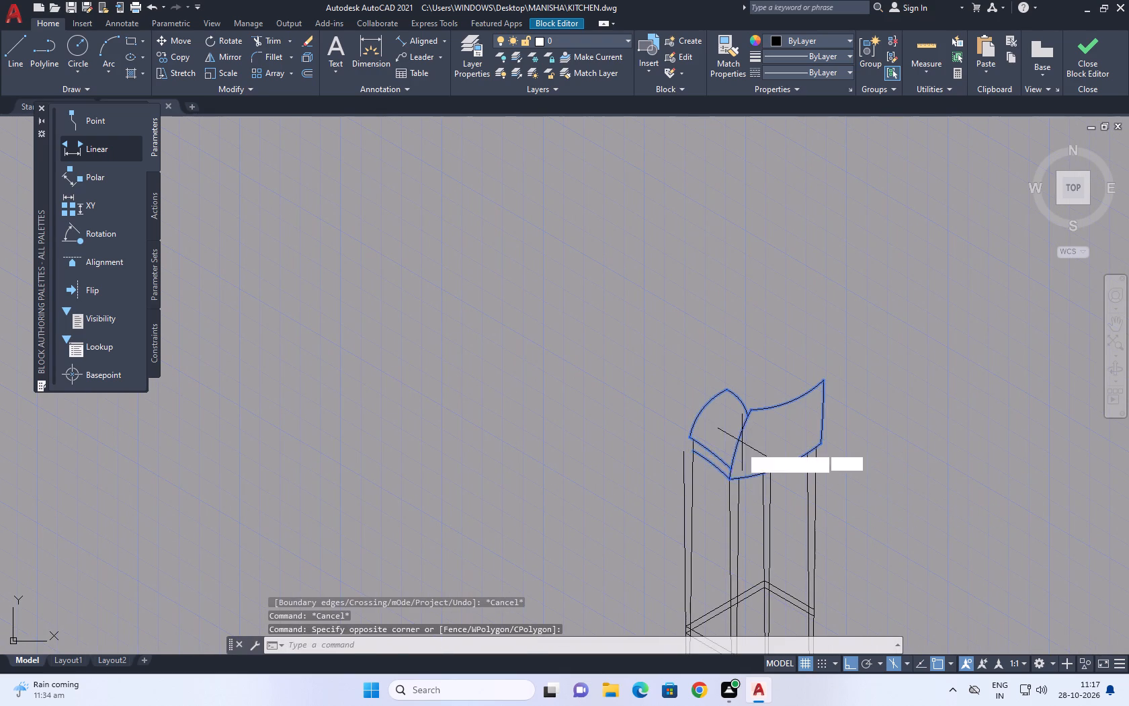
{"action": "scroll", "coordinate": [731, 483], "scroll_direction": "up", "scroll_amount": 2}
{"action": "left_click", "coordinate": [727, 474]}
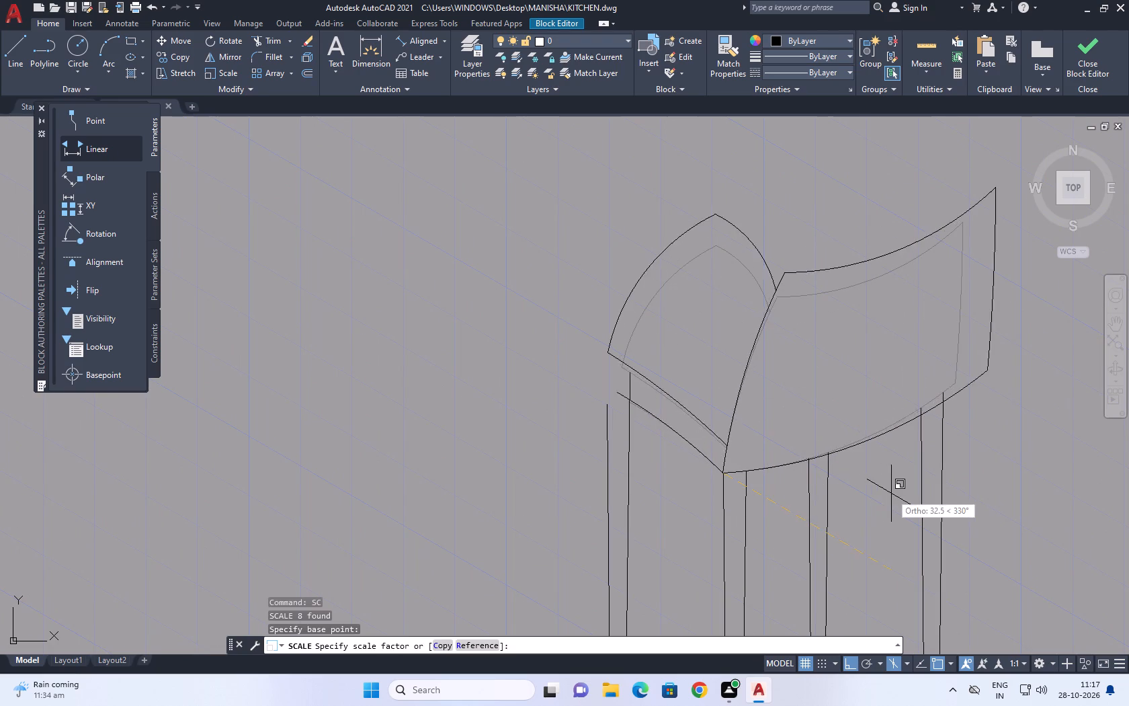
{"action": "left_click", "coordinate": [906, 486]}
Trim the fourth leg's inner line where it passes above the seat's lower side edge.
{"action": "middle_click_drag", "start_coordinate": [710, 471], "coordinate": [736, 518]}
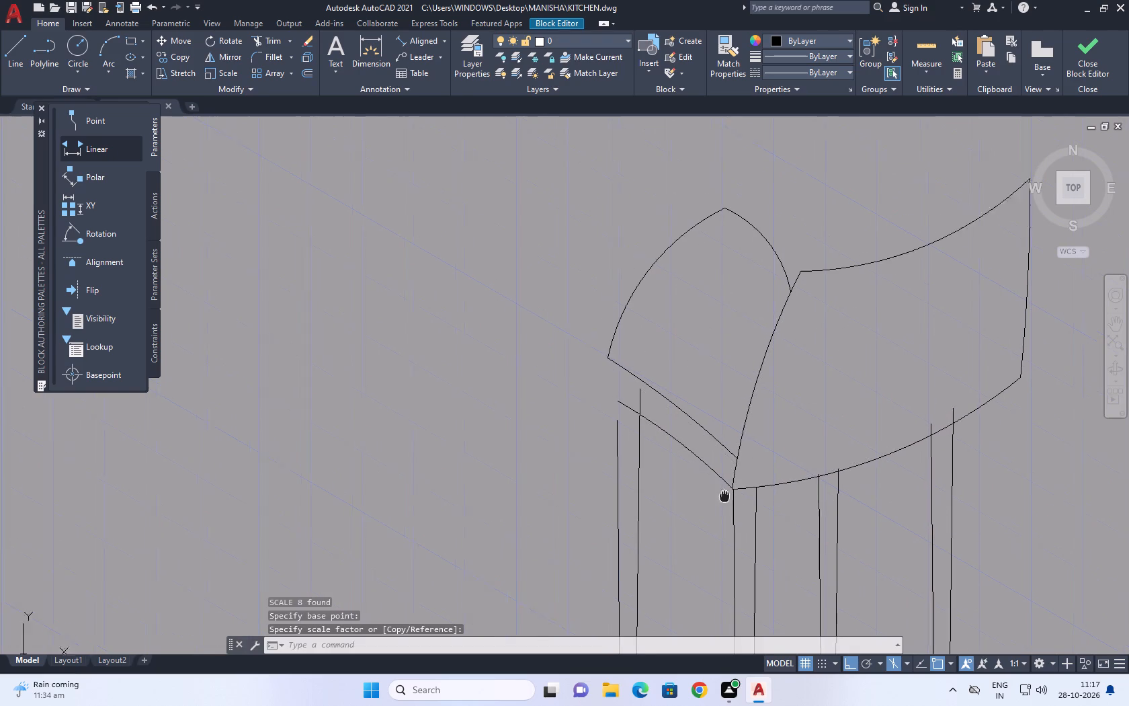
{"action": "middle_click_drag", "start_coordinate": [736, 518], "coordinate": [740, 524]}
{"action": "key", "text": "t"}
{"action": "key", "text": "r"}
{"action": "key", "text": "space"}
{"action": "scroll", "coordinate": [629, 444], "scroll_direction": "up", "scroll_amount": 1}
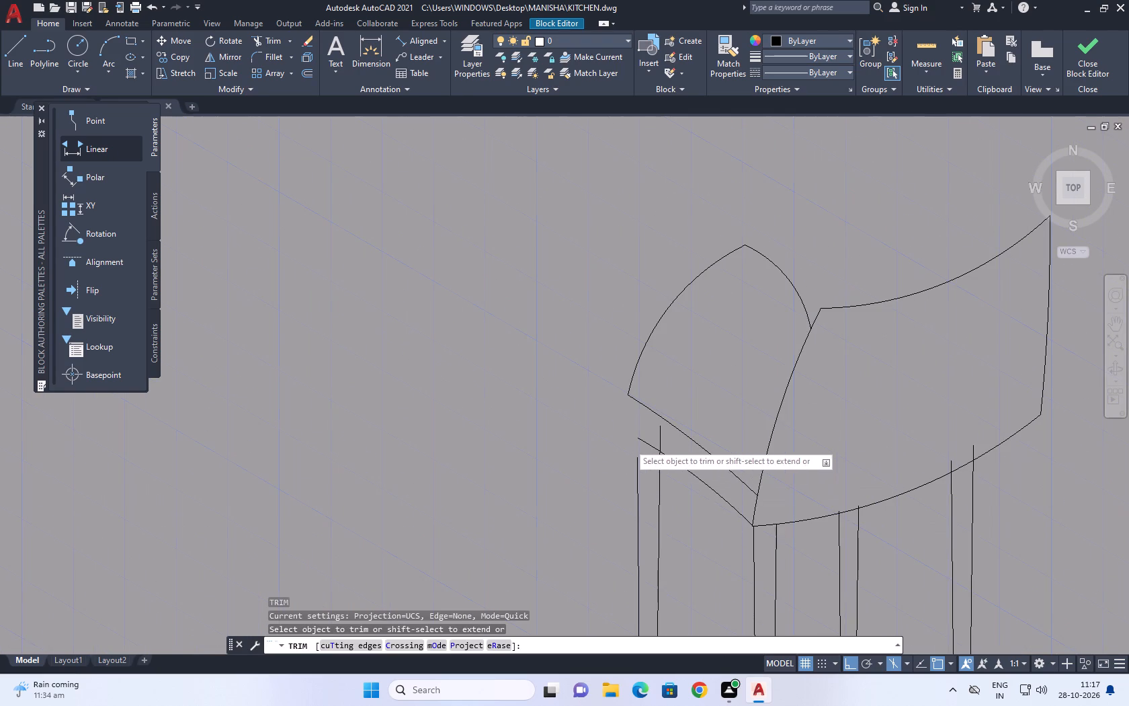
{"action": "scroll", "coordinate": [630, 443], "scroll_direction": "up", "scroll_amount": 2}
{"action": "left_click", "coordinate": [782, 448]}
{"action": "left_click", "coordinate": [683, 364]}
Trim the tops of both lines of the two legs that cross above the curved lower edge of the backrest.
{"action": "scroll", "coordinate": [726, 437], "scroll_direction": "down", "scroll_amount": 5}
{"action": "middle_click_drag", "start_coordinate": [831, 489], "coordinate": [635, 421]}
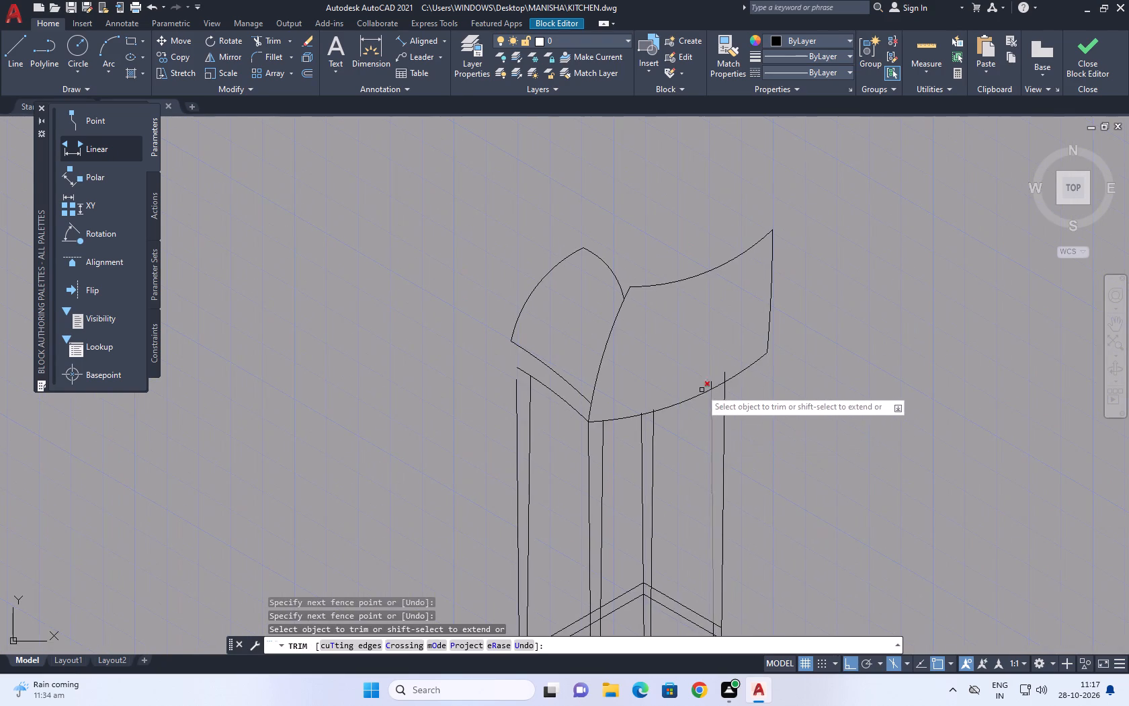
{"action": "scroll", "coordinate": [698, 385], "scroll_direction": "up", "scroll_amount": 3}
{"action": "left_click", "coordinate": [812, 325]}
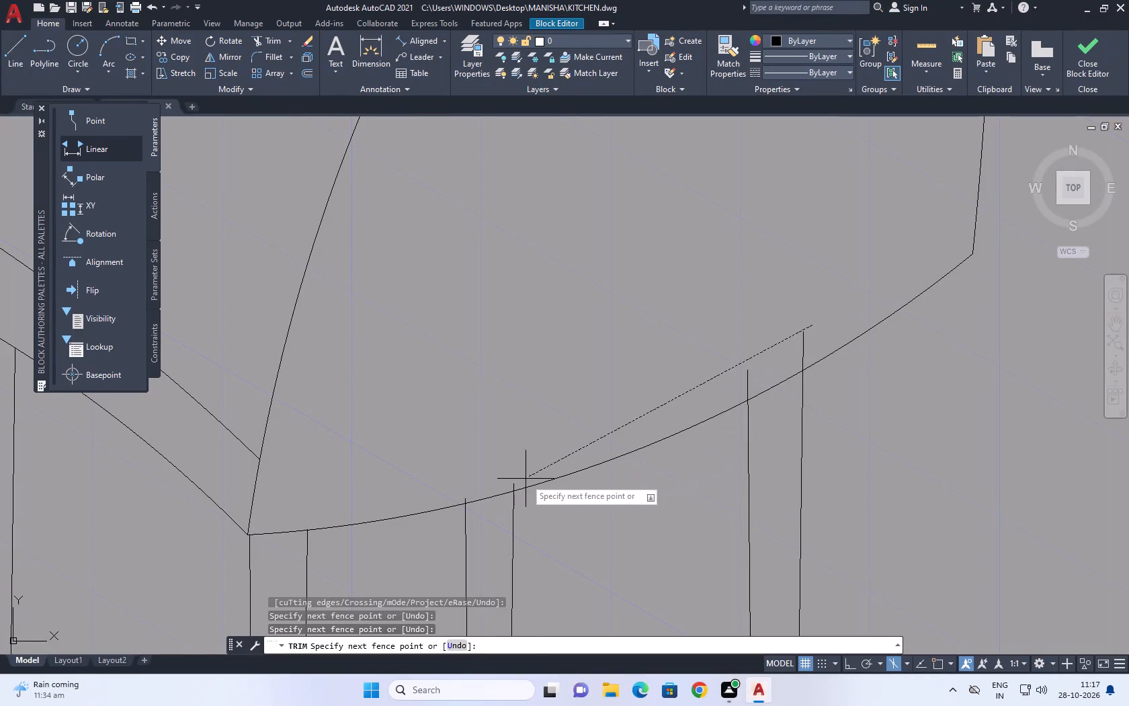
{"action": "left_click", "coordinate": [507, 487]}
{"action": "left_click", "coordinate": [465, 500]}
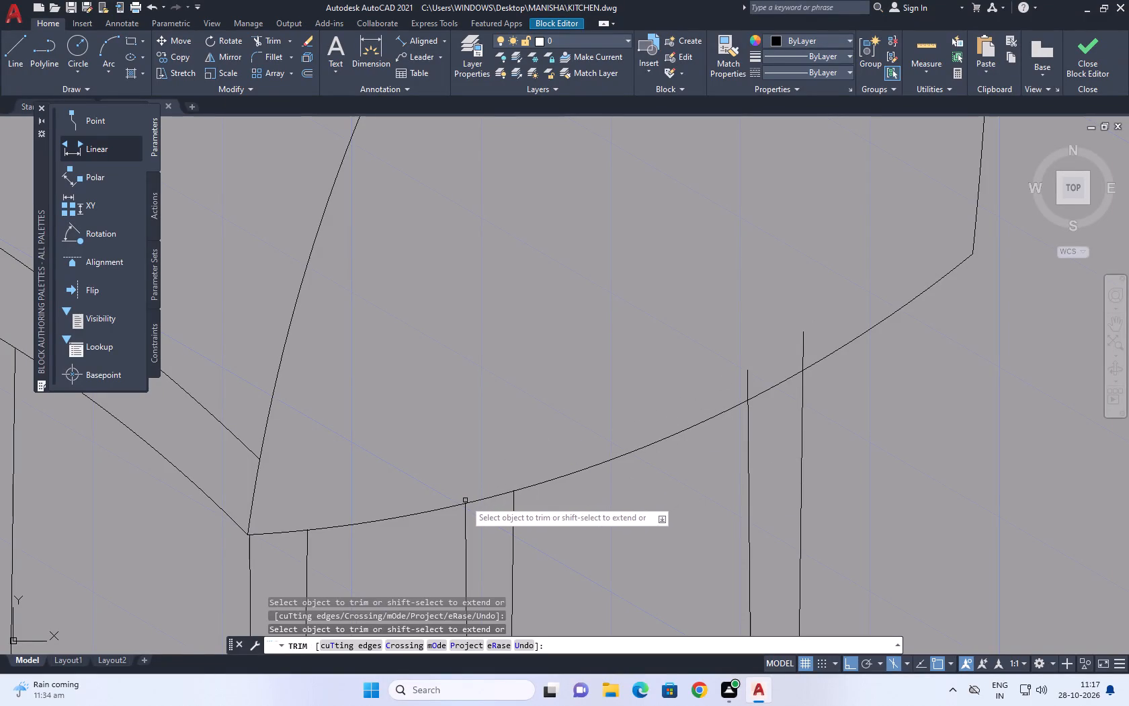
{"action": "left_click", "coordinate": [804, 330]}
{"action": "left_click", "coordinate": [755, 380]}
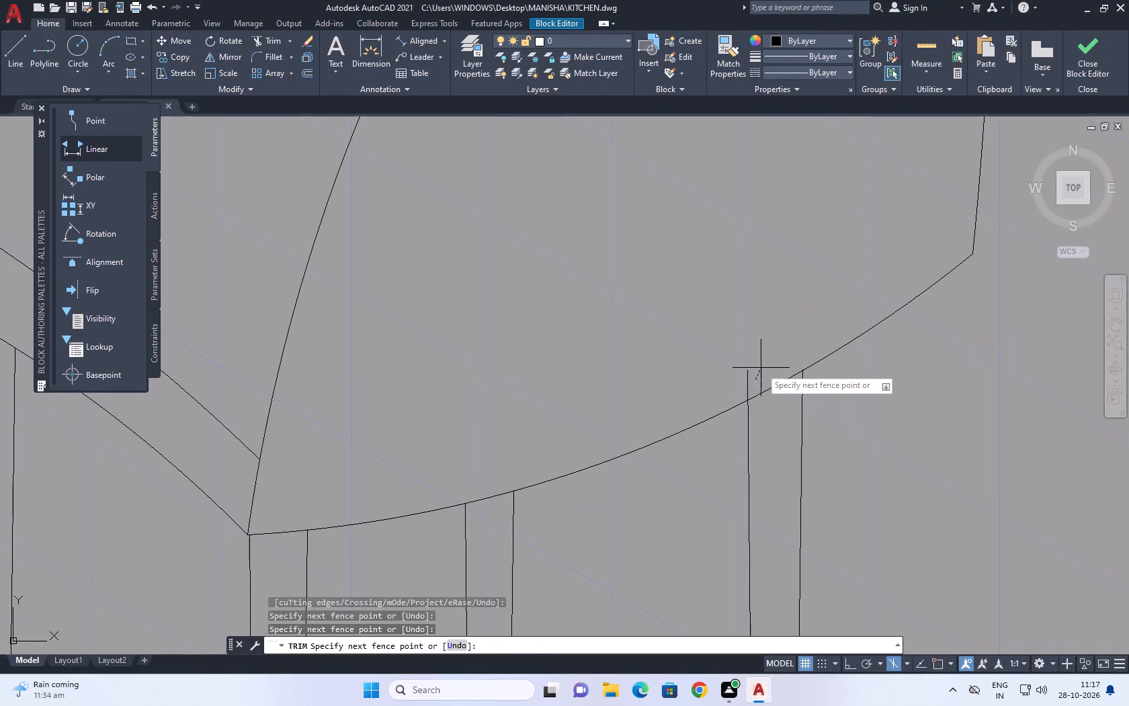
{"action": "left_click", "coordinate": [731, 385]}
{"action": "scroll", "coordinate": [798, 350], "scroll_direction": "down", "scroll_amount": 6}
{"action": "key", "text": "Escape"}
Extend both side lines of the fourth leg up to the seat's upper side edge.
{"action": "scroll", "coordinate": [703, 358], "scroll_direction": "up", "scroll_amount": 2}
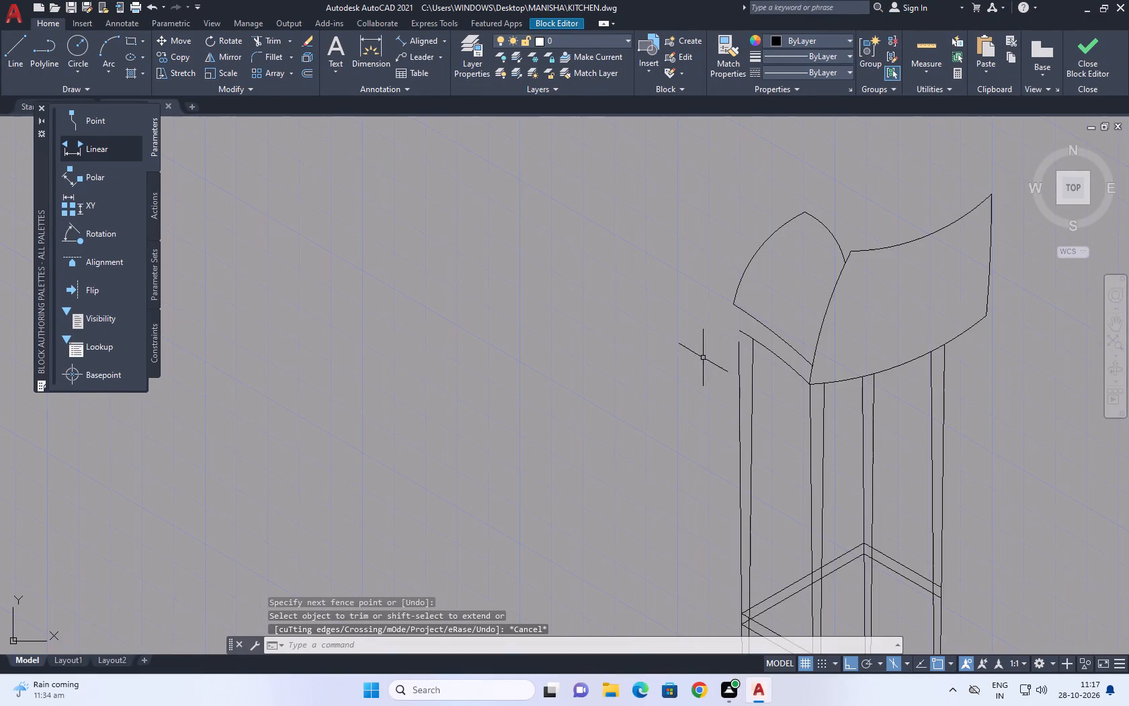
{"action": "middle_click_drag", "start_coordinate": [714, 384], "coordinate": [741, 455]}
{"action": "key", "text": "e"}
{"action": "key", "text": "x"}
{"action": "key", "text": "space"}
{"action": "left_click", "coordinate": [821, 461]}
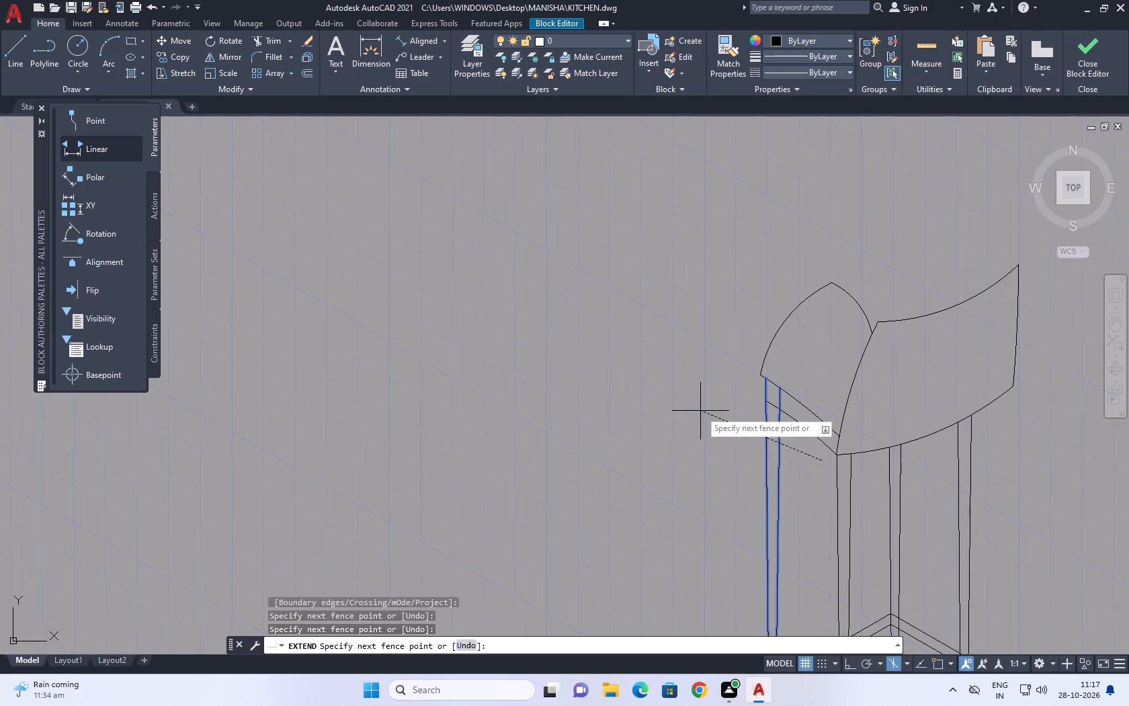
{"action": "left_click", "coordinate": [700, 411]}
{"action": "key", "text": "Escape"}
Trim the part of the fourth leg's inner line that lies between the seat's two side edges.
{"action": "type", "text": "TR"}
{"action": "key", "text": "space"}
{"action": "left_click", "coordinate": [779, 398]}
{"action": "key", "text": "Escape"}
Close the block editor, saving the changes to CHAIR 2.
{"action": "scroll", "coordinate": [804, 414], "scroll_direction": "down", "scroll_amount": 2}
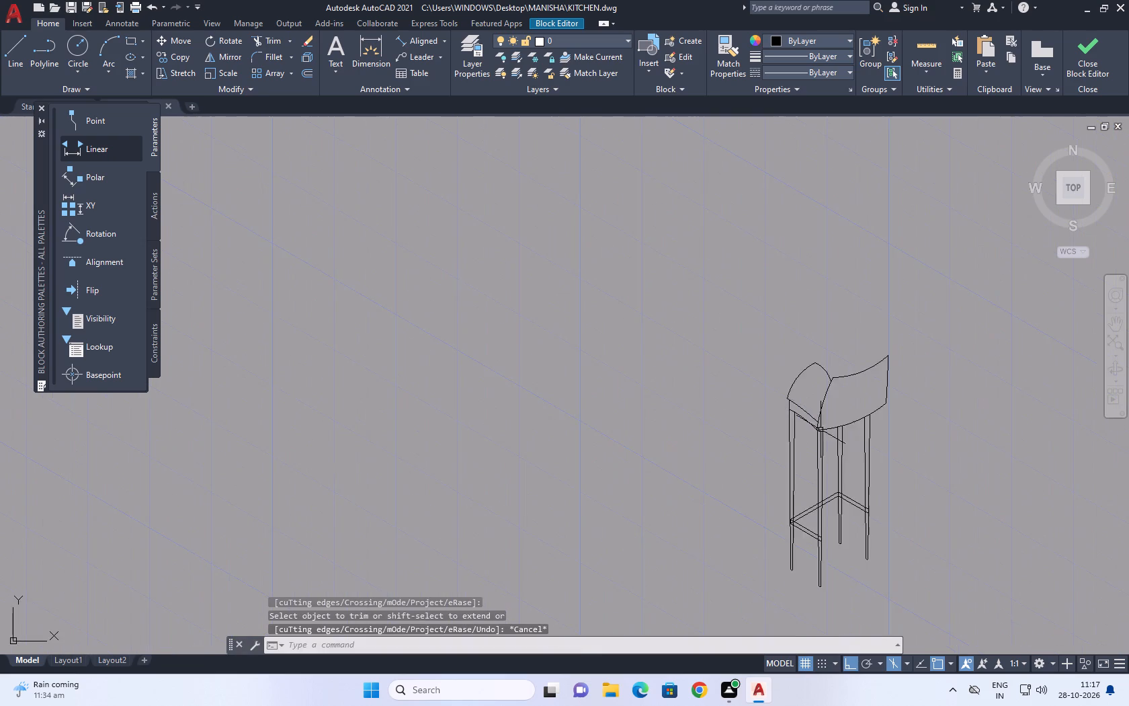
{"action": "middle_click_drag", "start_coordinate": [857, 454], "coordinate": [763, 365]}
{"action": "middle_click_drag", "start_coordinate": [804, 385], "coordinate": [699, 381]}
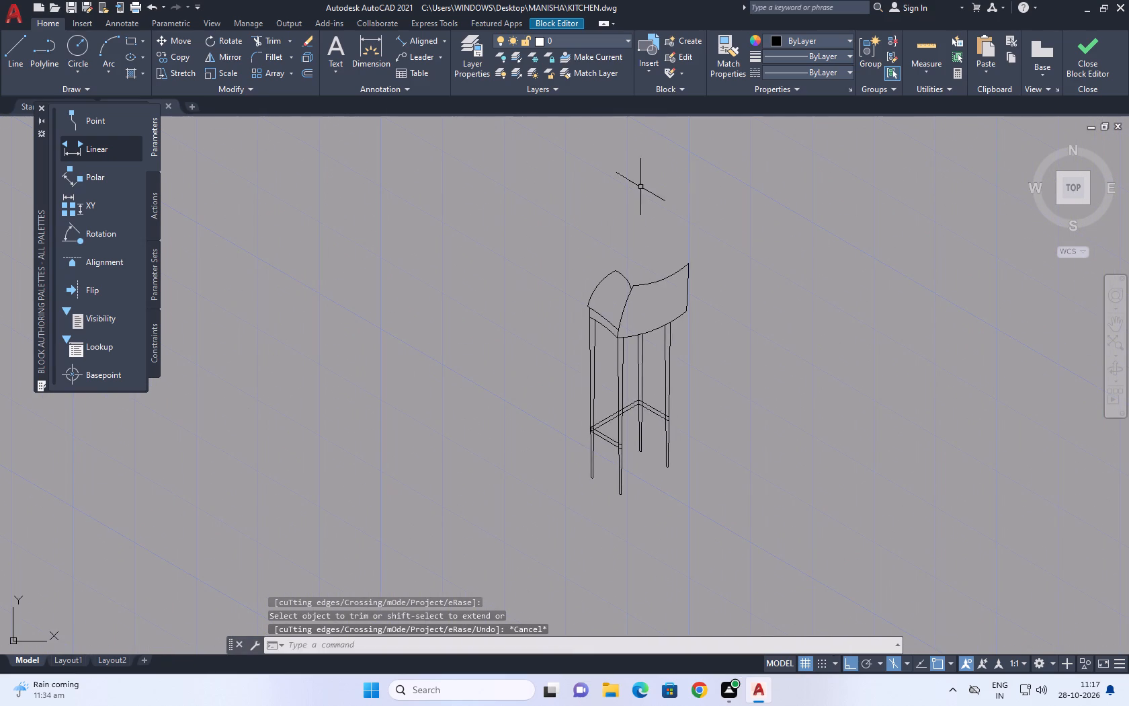
{"action": "left_click", "coordinate": [1096, 52]}
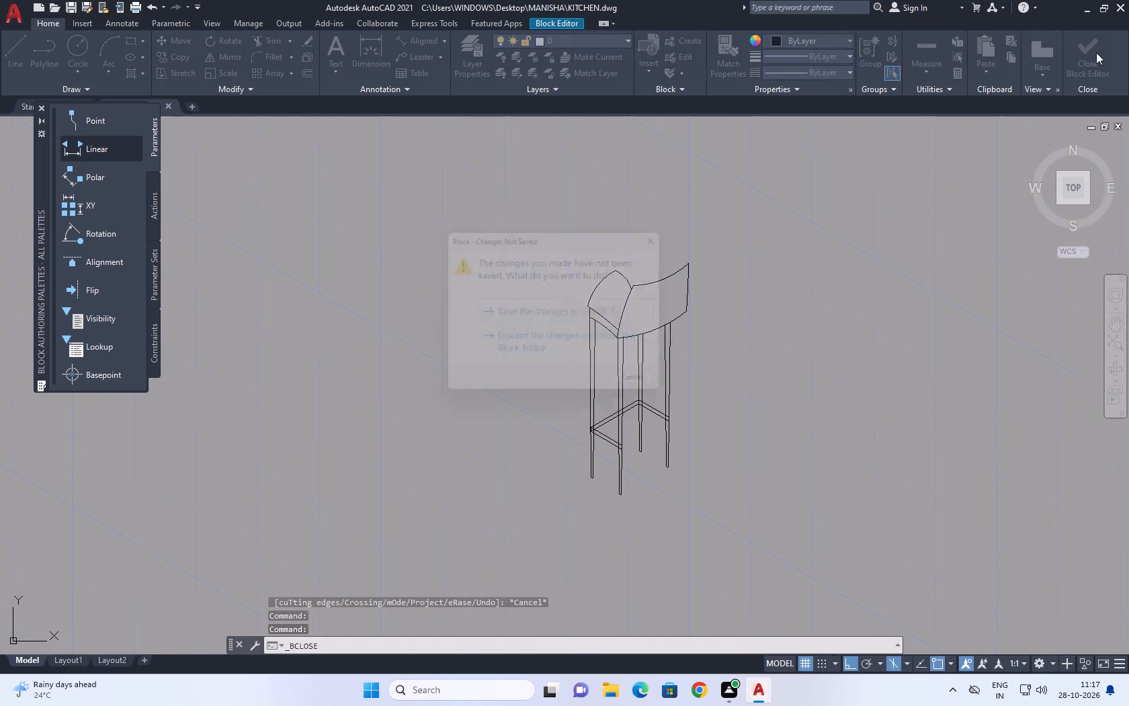
{"action": "left_click", "coordinate": [601, 321]}
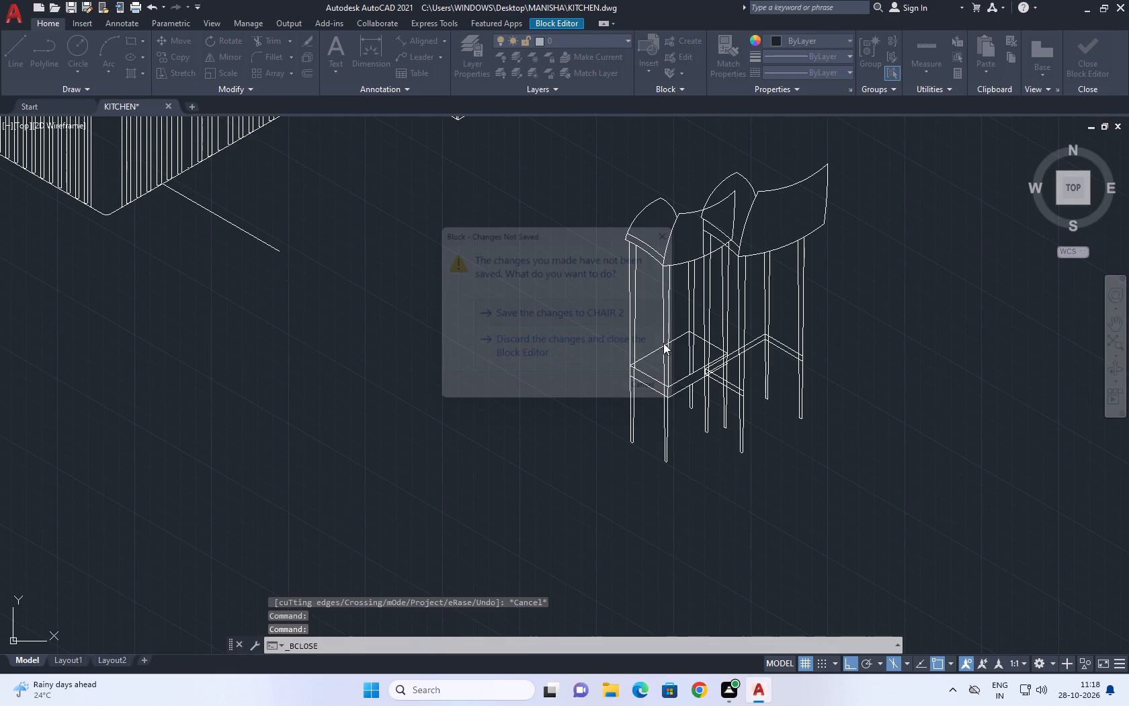
Examine the two finished footrest stools and compare them with each other and with the kitchen island.
{"action": "scroll", "coordinate": [670, 348], "scroll_direction": "down", "scroll_amount": 1}
{"action": "scroll", "coordinate": [742, 354], "scroll_direction": "down", "scroll_amount": 2}
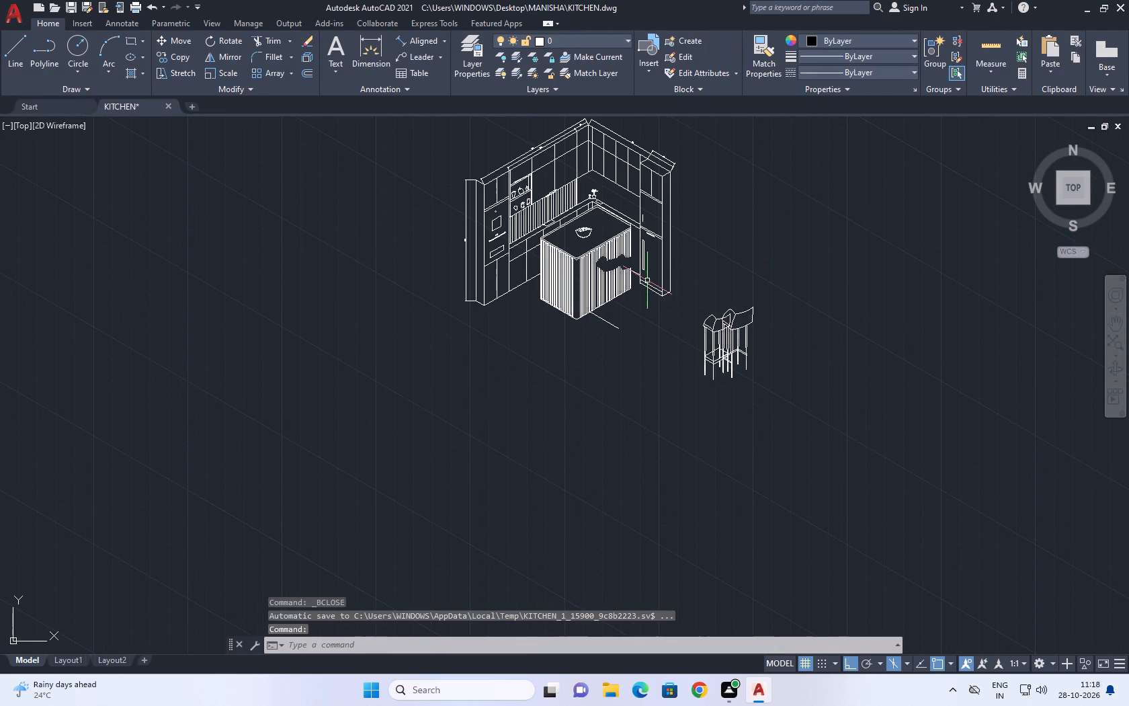
{"action": "middle_click_drag", "start_coordinate": [643, 286], "coordinate": [642, 315]}
{"action": "scroll", "coordinate": [692, 379], "scroll_direction": "up", "scroll_amount": 4}
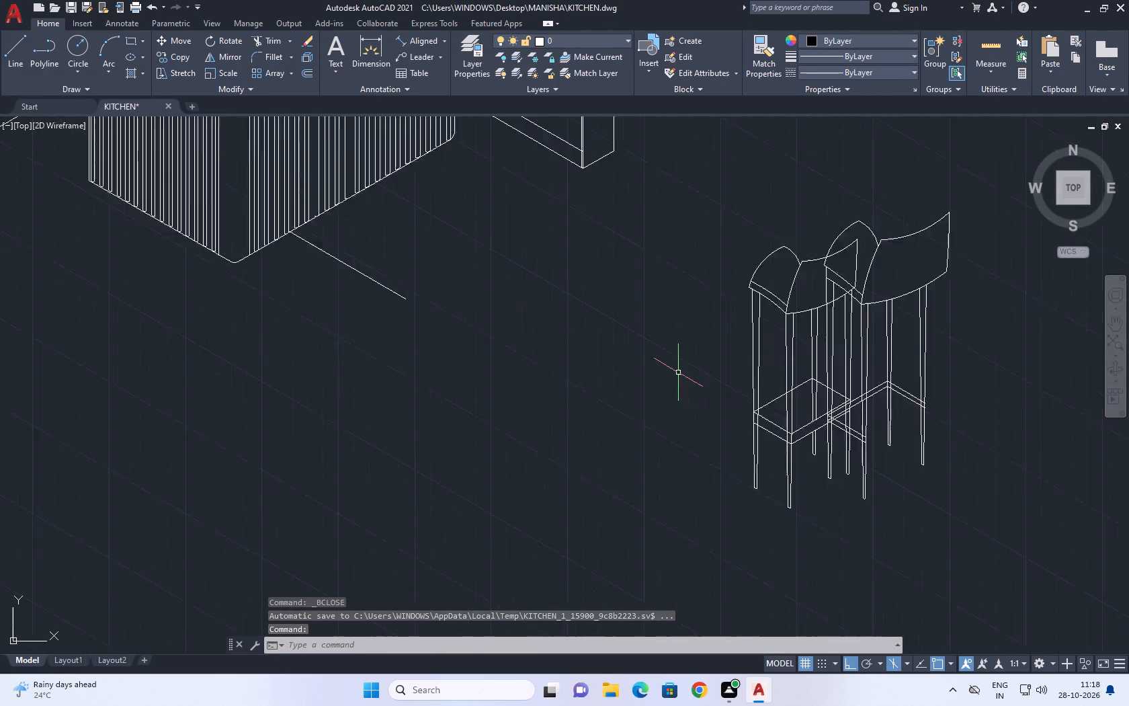
{"action": "middle_click_drag", "start_coordinate": [805, 384], "coordinate": [249, 443]}
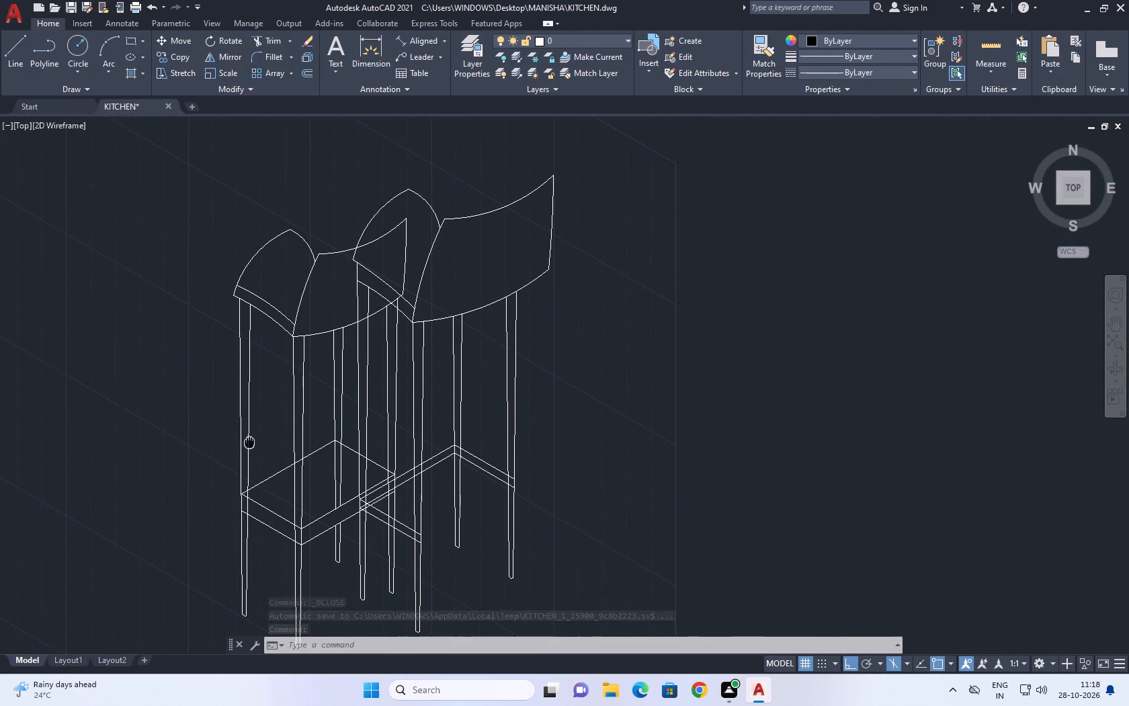
{"action": "middle_click_drag", "start_coordinate": [249, 443], "coordinate": [252, 444]}
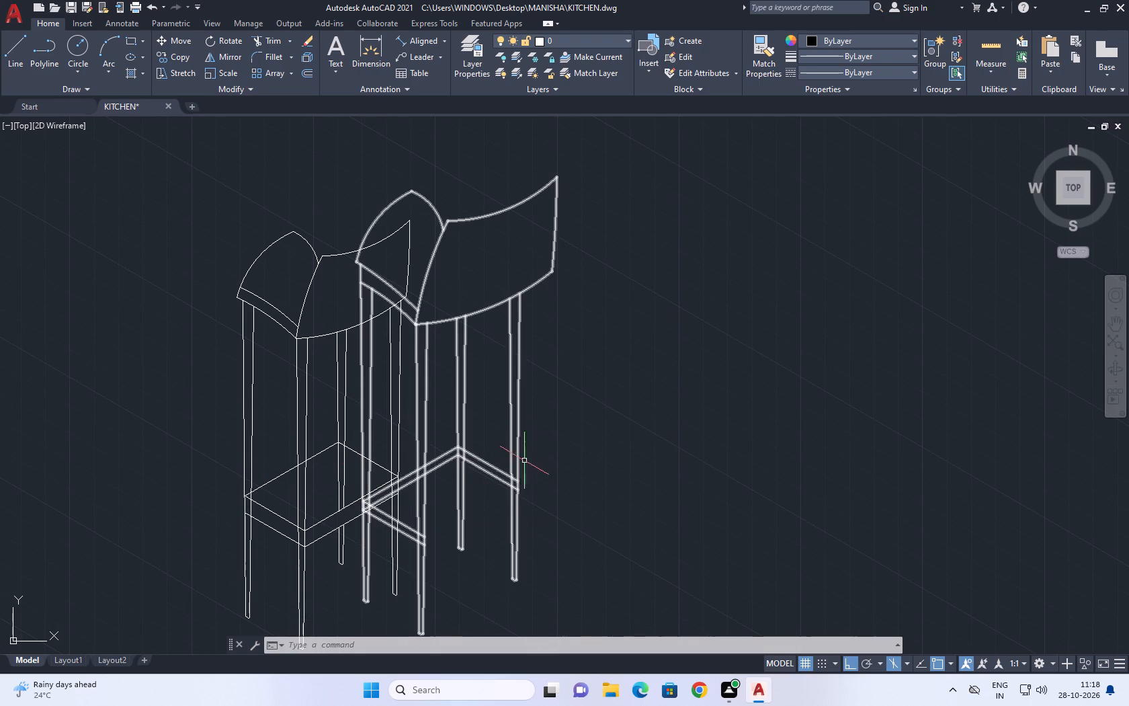
{"action": "scroll", "coordinate": [456, 450], "scroll_direction": "down", "scroll_amount": 3}
{"action": "middle_click_drag", "start_coordinate": [428, 524], "coordinate": [593, 528]}
Extend the cut flute lines on the island's stool-side face across the wavy gap with a fence selection.
{"action": "scroll", "coordinate": [396, 348], "scroll_direction": "up", "scroll_amount": 1}
{"action": "middle_click_drag", "start_coordinate": [395, 292], "coordinate": [411, 311]}
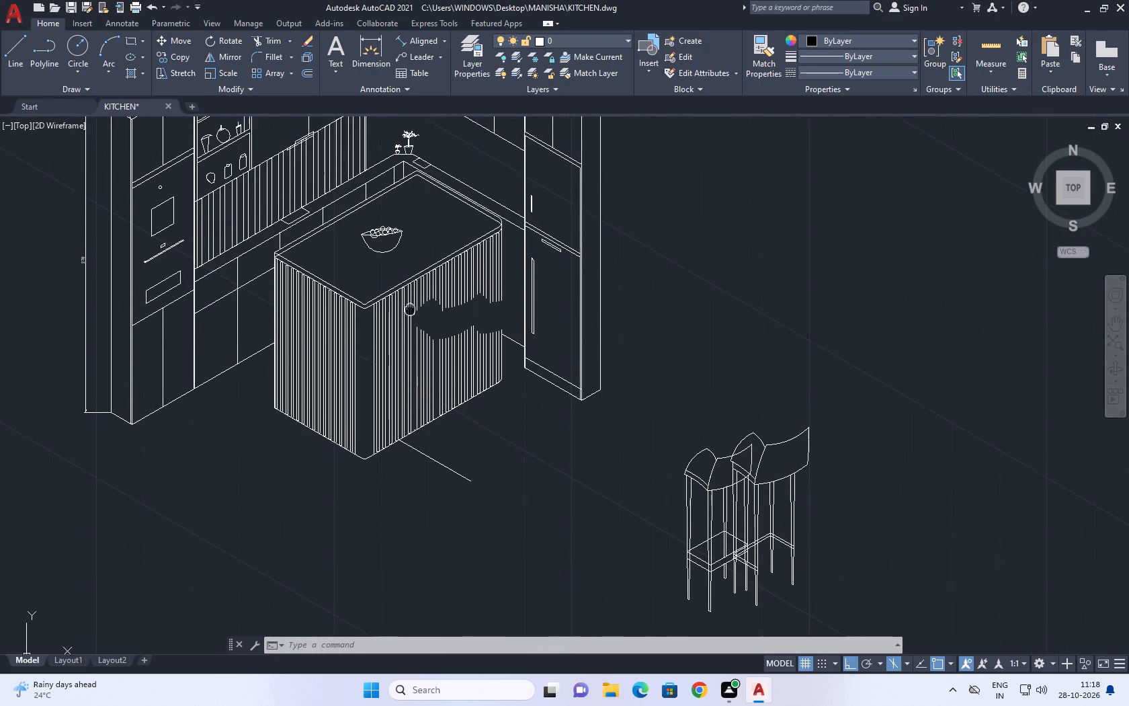
{"action": "middle_click_drag", "start_coordinate": [411, 311], "coordinate": [412, 311]}
{"action": "type", "text": "EX"}
{"action": "key", "text": "space"}
{"action": "scroll", "coordinate": [462, 365], "scroll_direction": "up", "scroll_amount": 2}
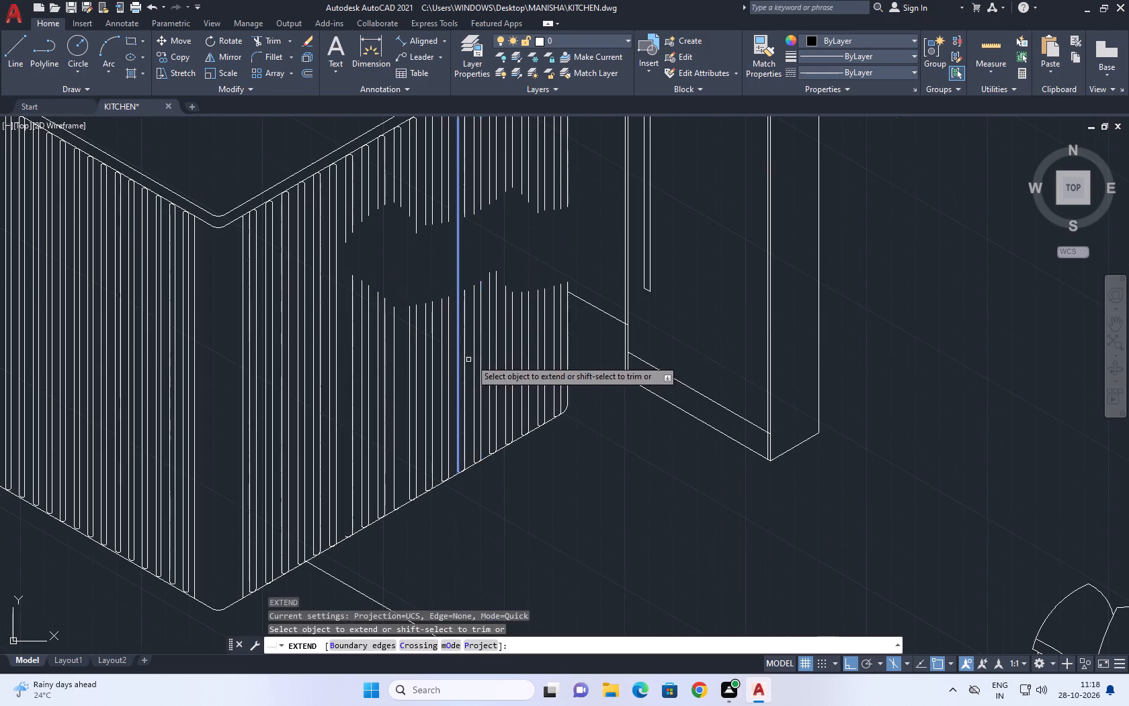
{"action": "left_click", "coordinate": [573, 331]}
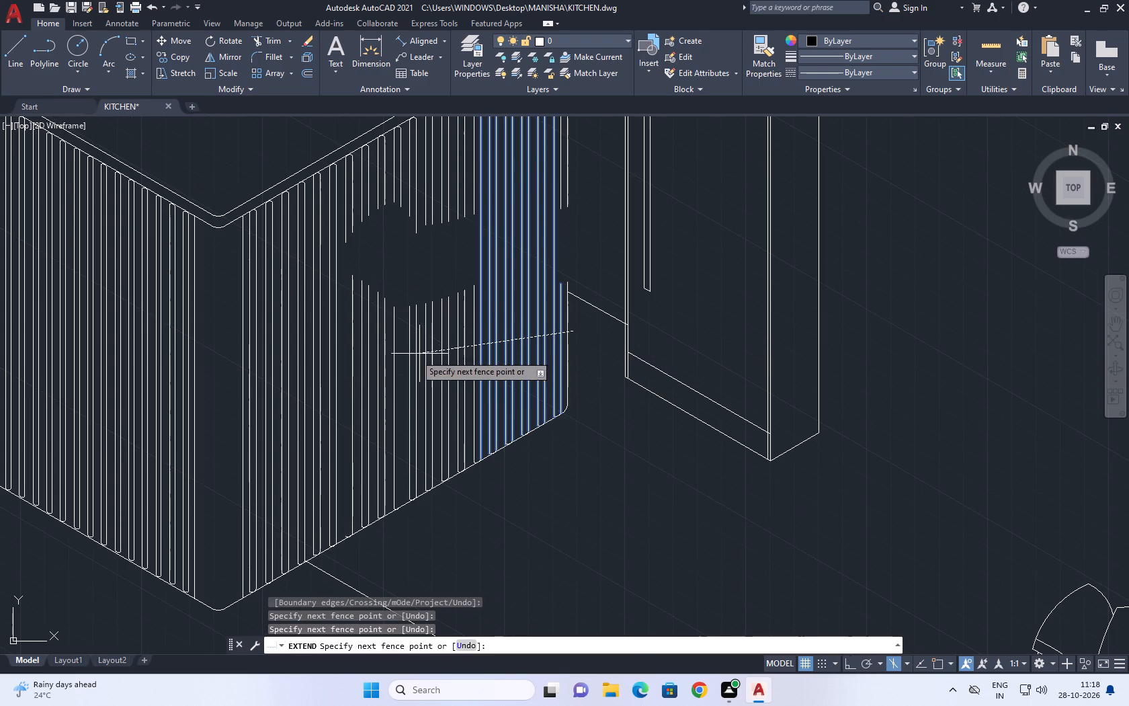
{"action": "left_click", "coordinate": [339, 367]}
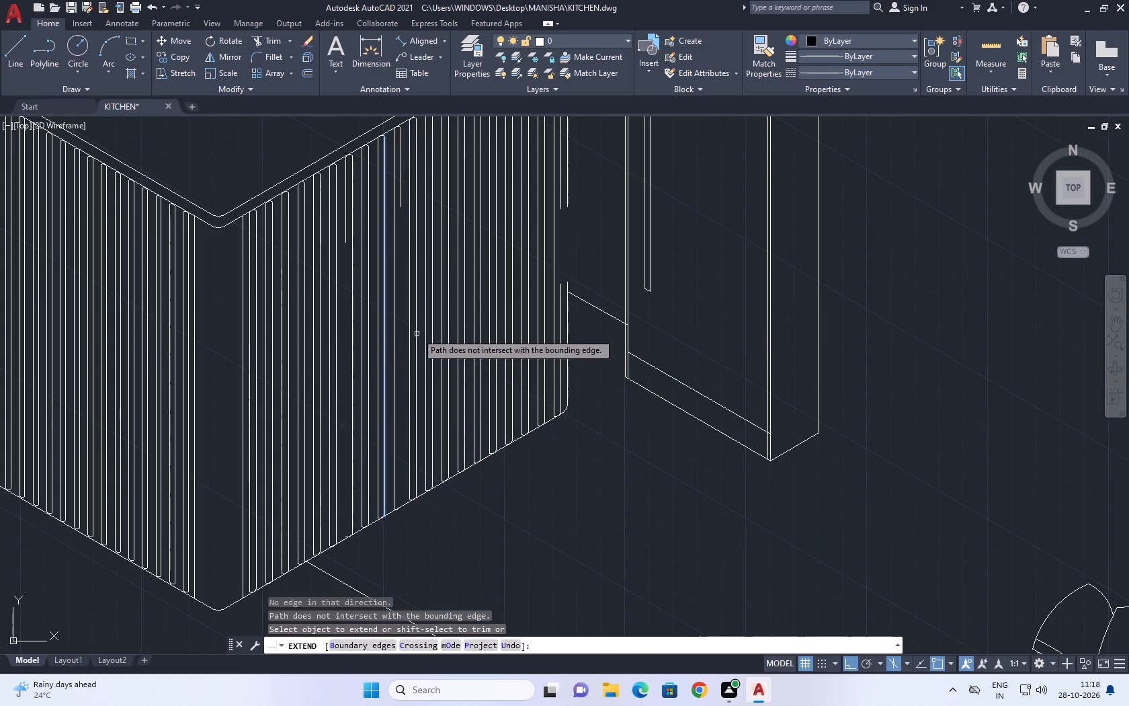
{"action": "scroll", "coordinate": [346, 543], "scroll_direction": "up", "scroll_amount": 2}
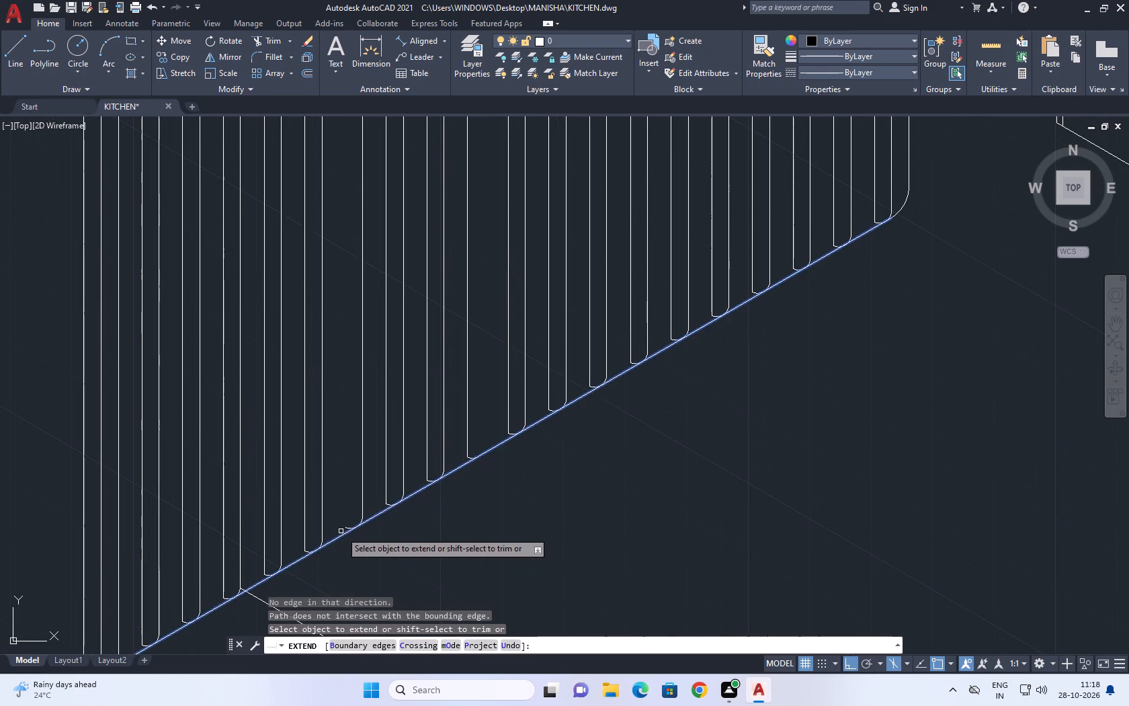
{"action": "key", "text": "Escape"}
Draw a vertical line from the end of one cut flute line down to the island's bottom edge.
{"action": "scroll", "coordinate": [389, 471], "scroll_direction": "down", "scroll_amount": 4}
{"action": "key", "text": "l"}
{"action": "key", "text": "space"}
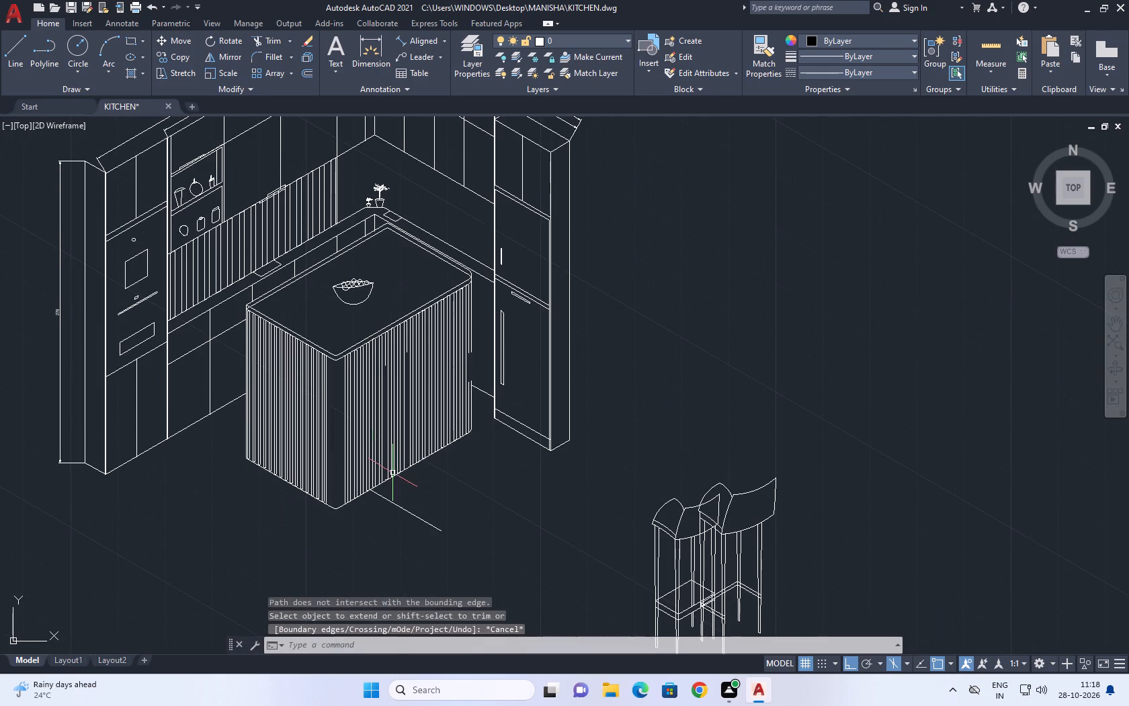
{"action": "scroll", "coordinate": [394, 391], "scroll_direction": "up", "scroll_amount": 3}
{"action": "left_click", "coordinate": [405, 265]}
{"action": "scroll", "coordinate": [425, 262], "scroll_direction": "down", "scroll_amount": 1}
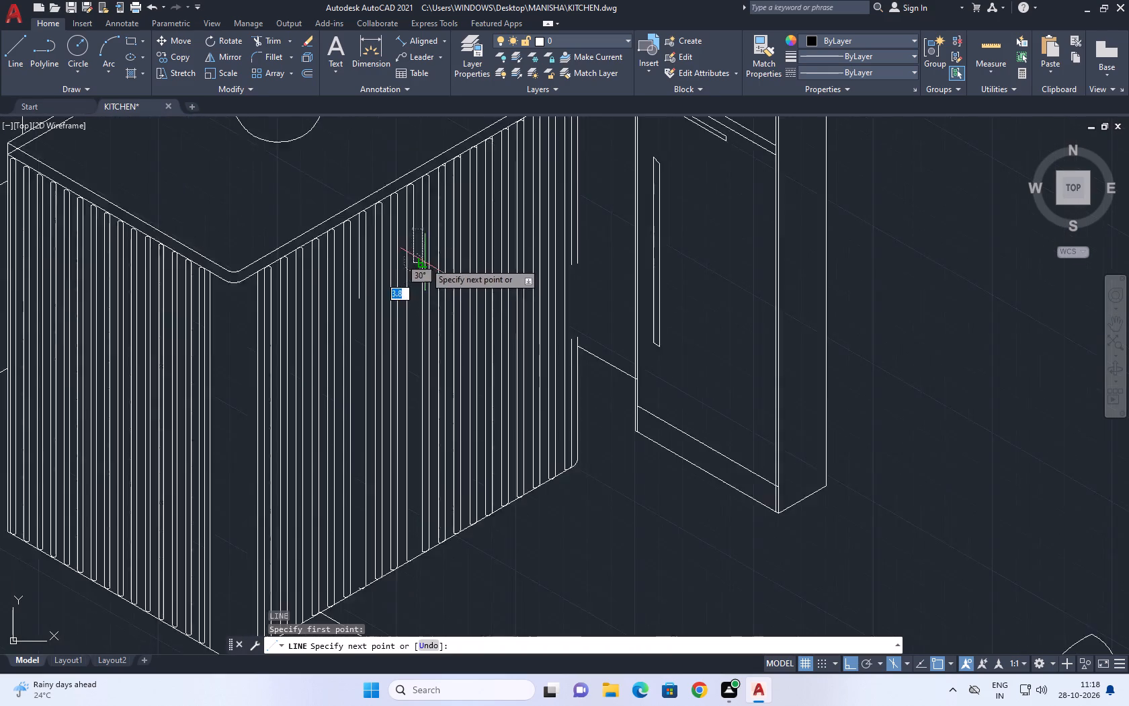
{"action": "scroll", "coordinate": [425, 262], "scroll_direction": "down", "scroll_amount": 2}
{"action": "scroll", "coordinate": [429, 383], "scroll_direction": "up", "scroll_amount": 5}
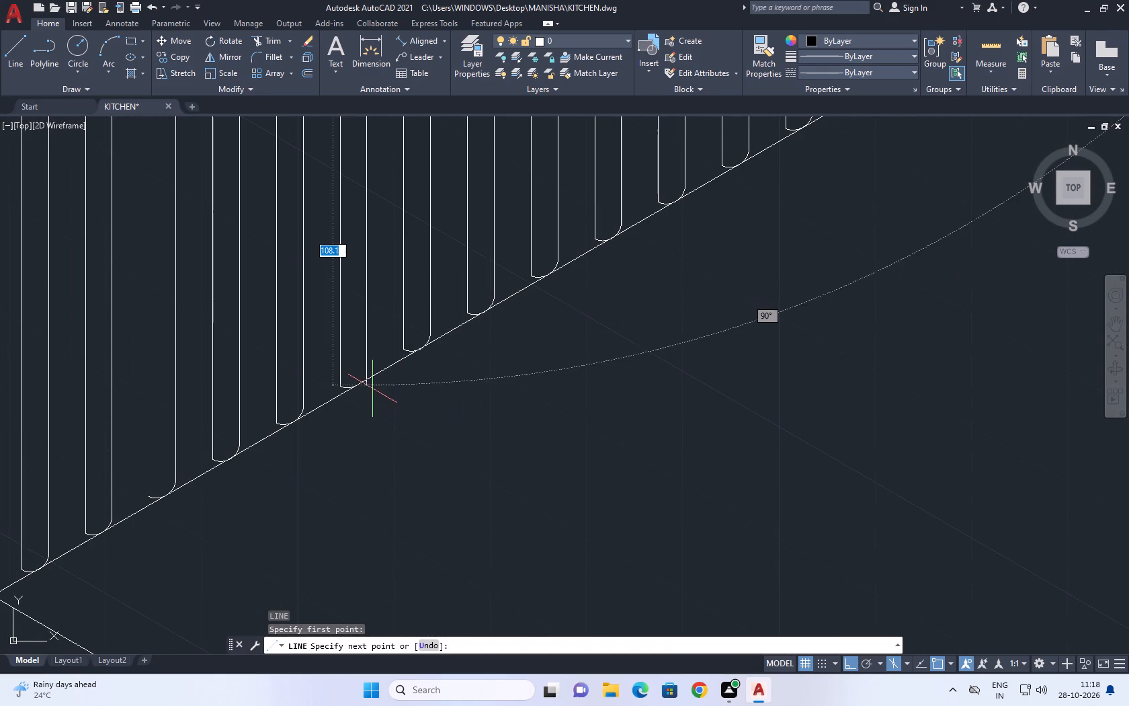
{"action": "left_click", "coordinate": [367, 381]}
{"action": "key", "text": "space"}
Draw a vertical line from the open flute end at the island's bottom edge up to the remaining cut flute line.
{"action": "scroll", "coordinate": [499, 401], "scroll_direction": "down", "scroll_amount": 2}
{"action": "key", "text": "space"}
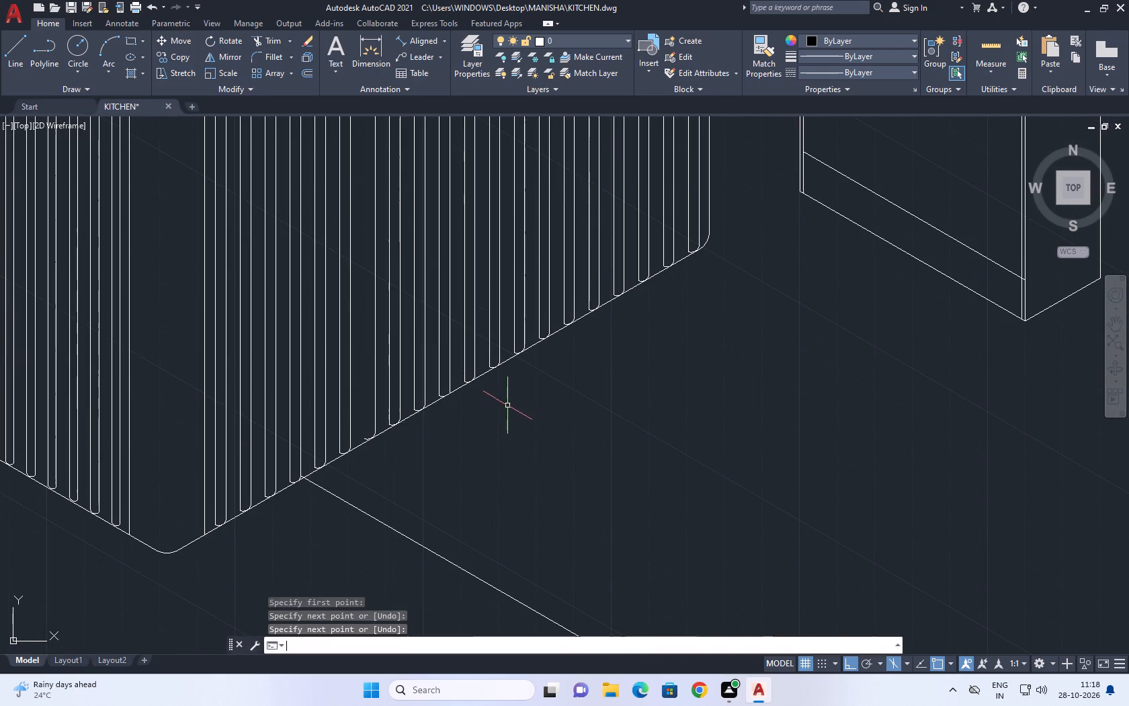
{"action": "left_click", "coordinate": [362, 438]}
{"action": "middle_click_drag", "start_coordinate": [382, 243], "coordinate": [526, 438]}
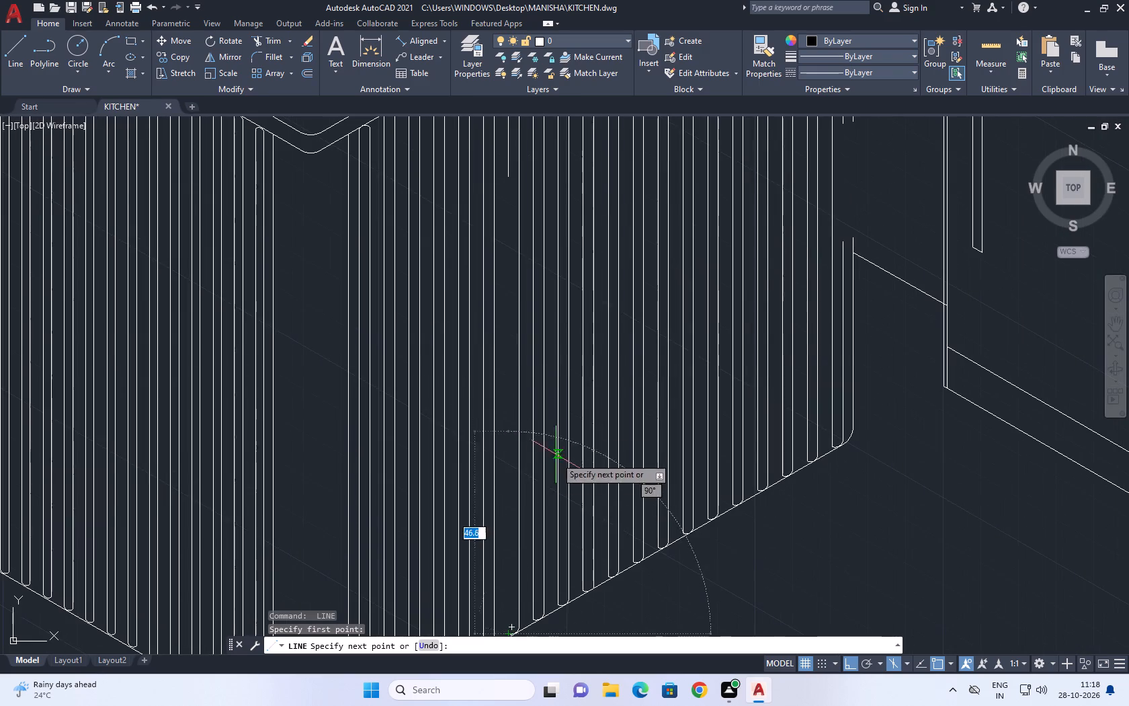
{"action": "left_click", "coordinate": [505, 178]}
{"action": "key", "text": "Escape"}
{"action": "scroll", "coordinate": [503, 333], "scroll_direction": "down", "scroll_amount": 2}
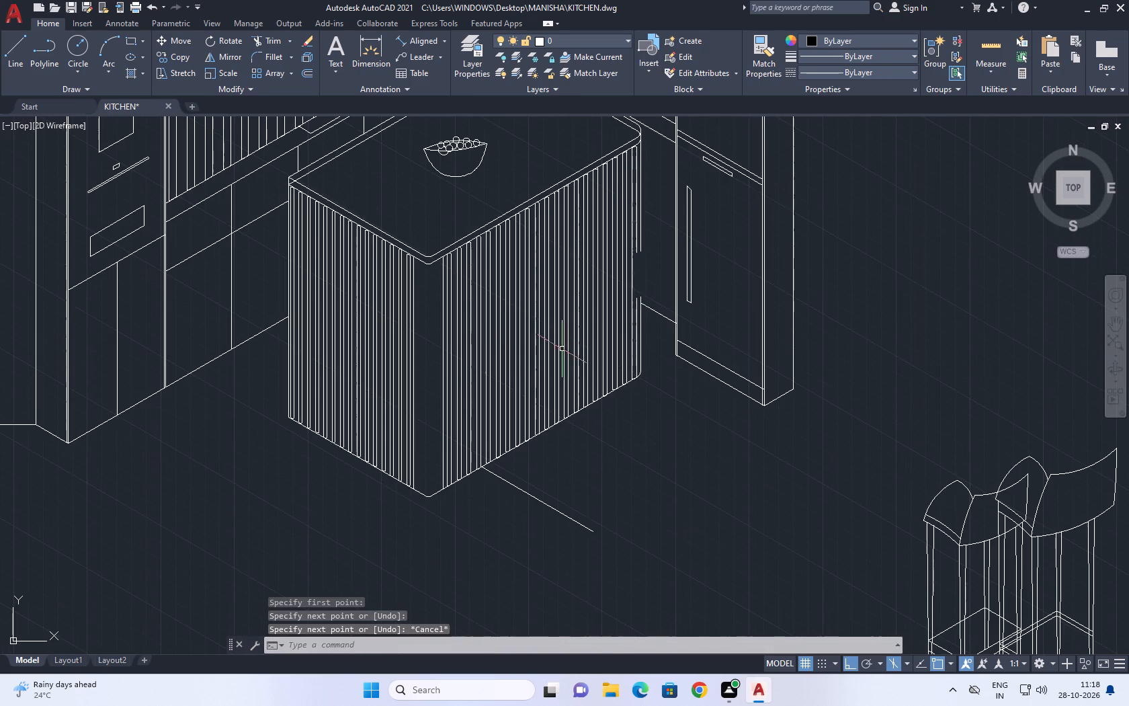
Extend the last flute line and the island's outer corner edge beside the tall cabinet to close their gaps.
{"action": "key", "text": "e"}
{"action": "type", "text": "X"}
{"action": "key", "text": "space"}
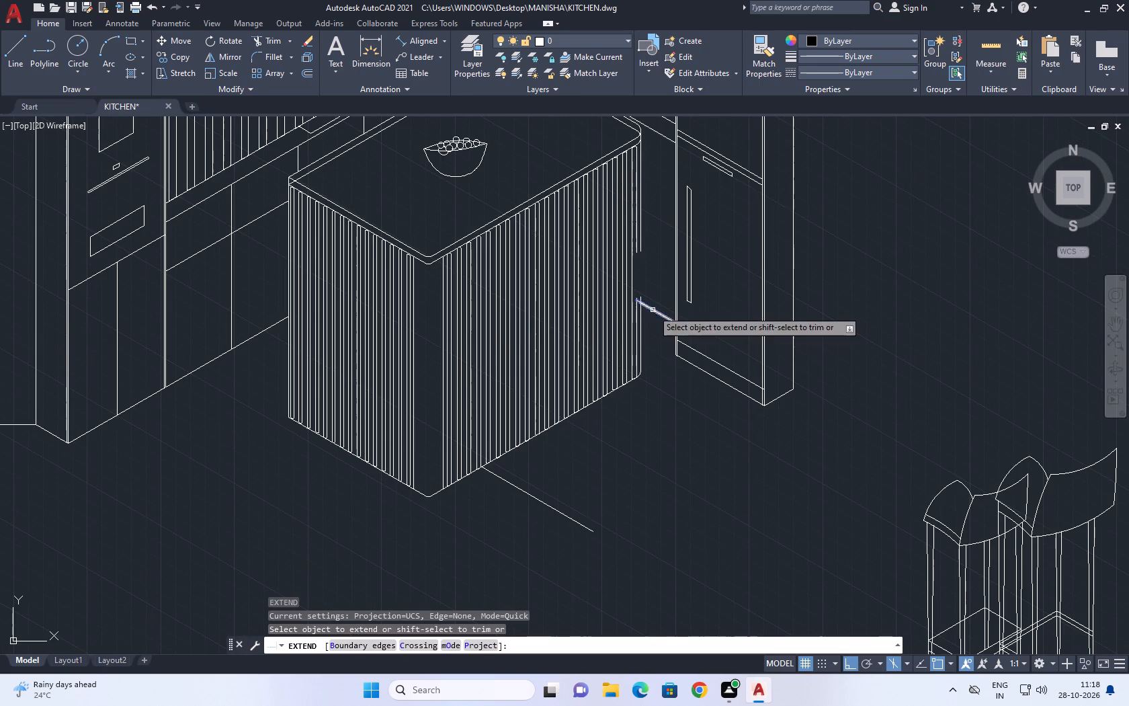
{"action": "scroll", "coordinate": [634, 288], "scroll_direction": "up", "scroll_amount": 1}
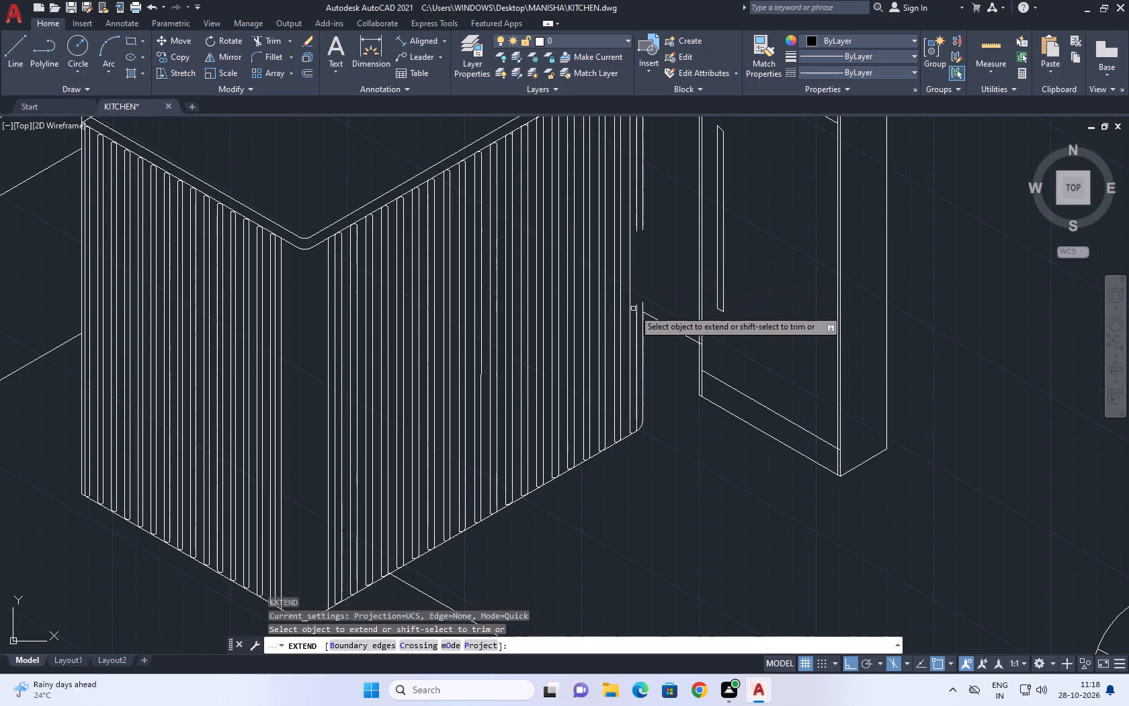
{"action": "left_click", "coordinate": [636, 310]}
{"action": "left_click", "coordinate": [637, 307]}
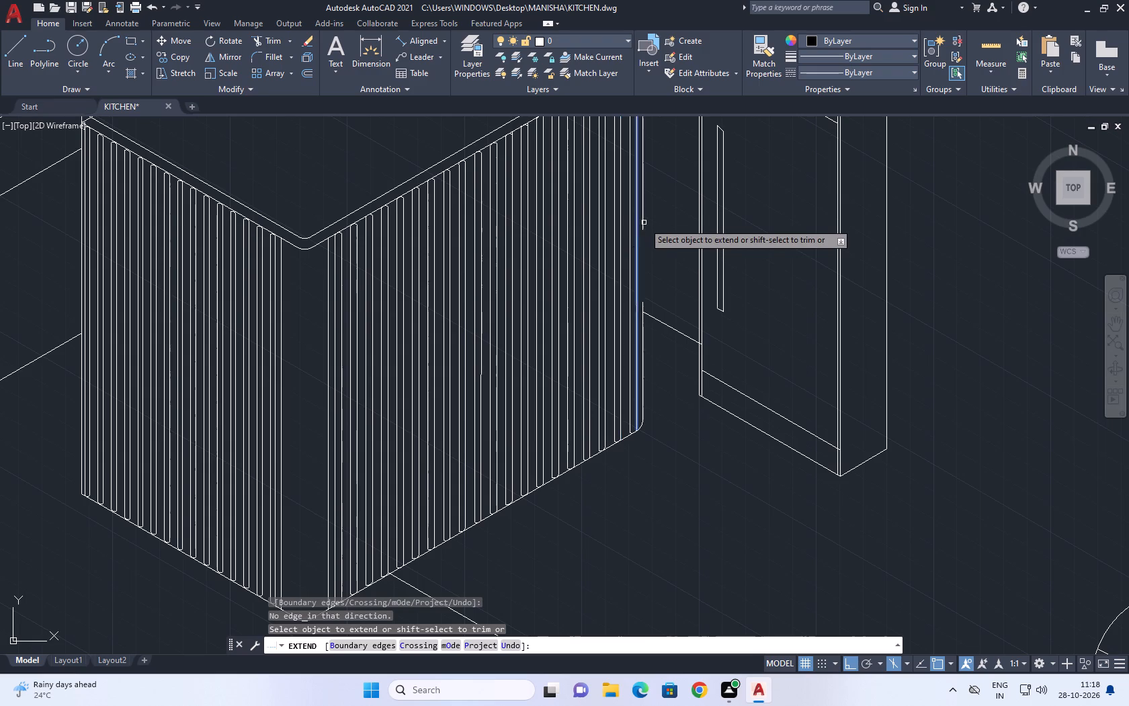
{"action": "left_click", "coordinate": [644, 228]}
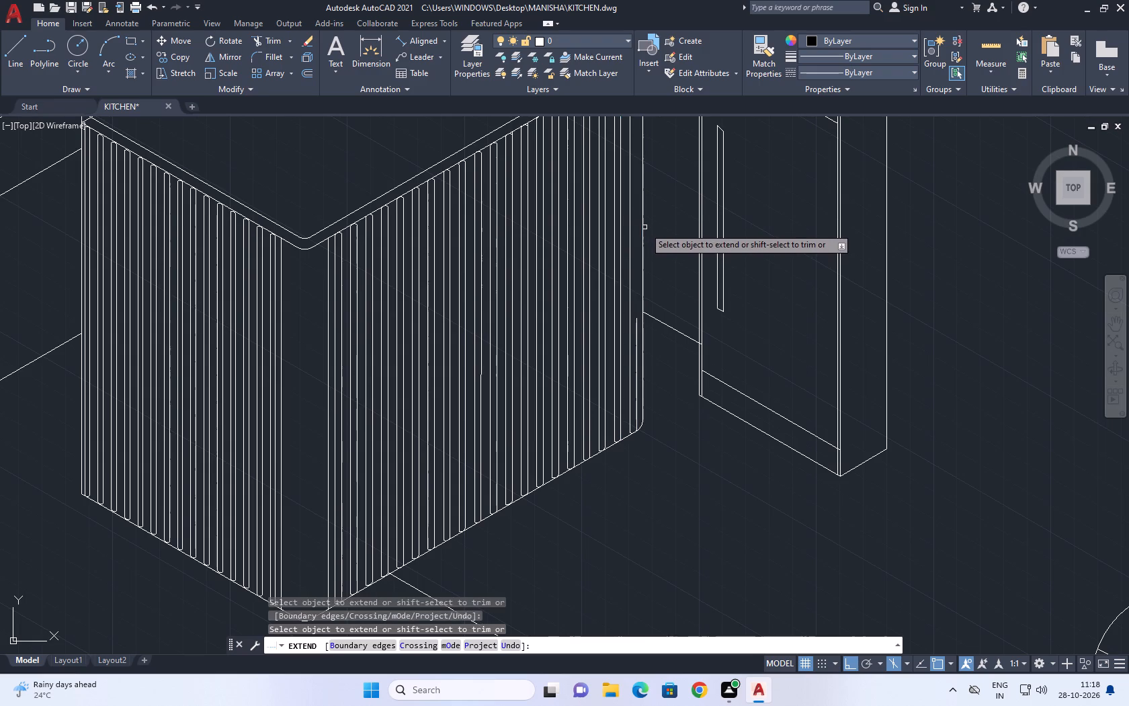
{"action": "left_click", "coordinate": [636, 322]}
{"action": "left_click", "coordinate": [635, 308]}
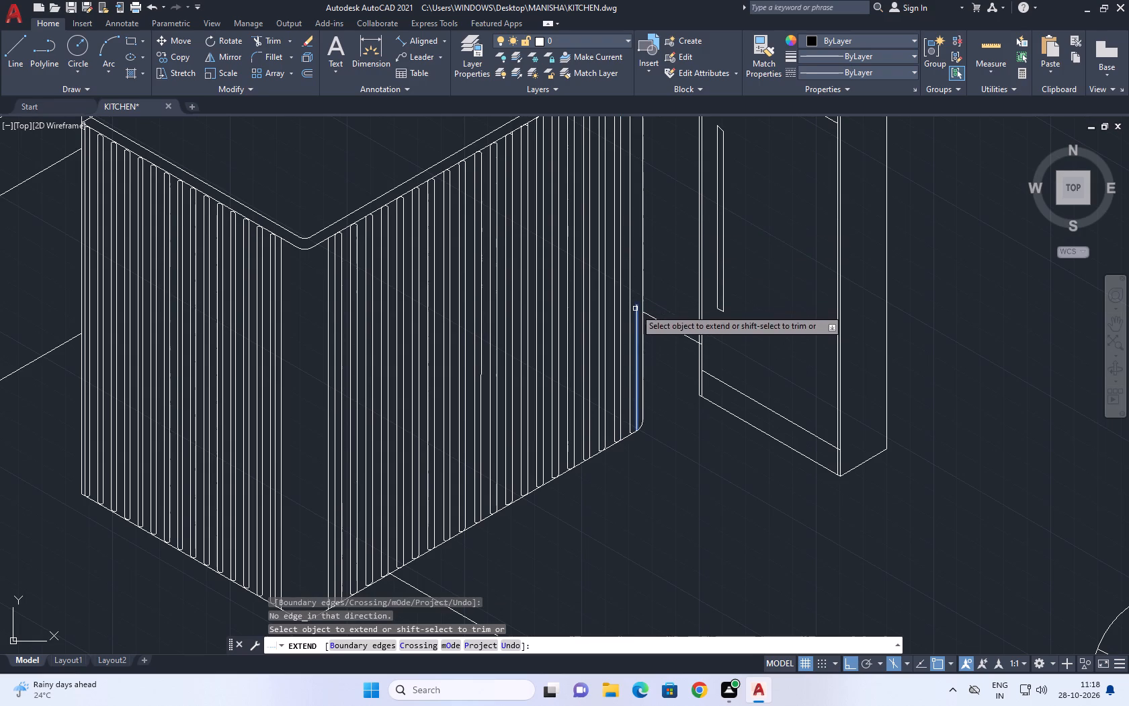
{"action": "middle_click_drag", "start_coordinate": [640, 288], "coordinate": [670, 376]}
{"action": "left_click", "coordinate": [668, 310]}
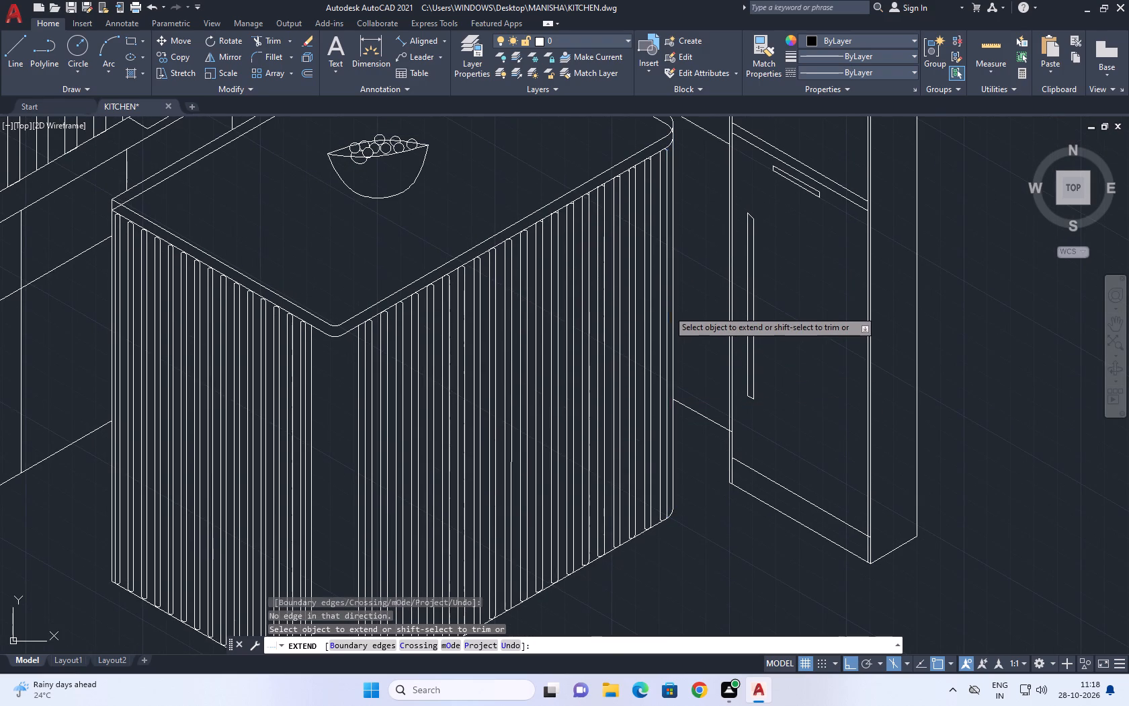
{"action": "key", "text": "Escape"}
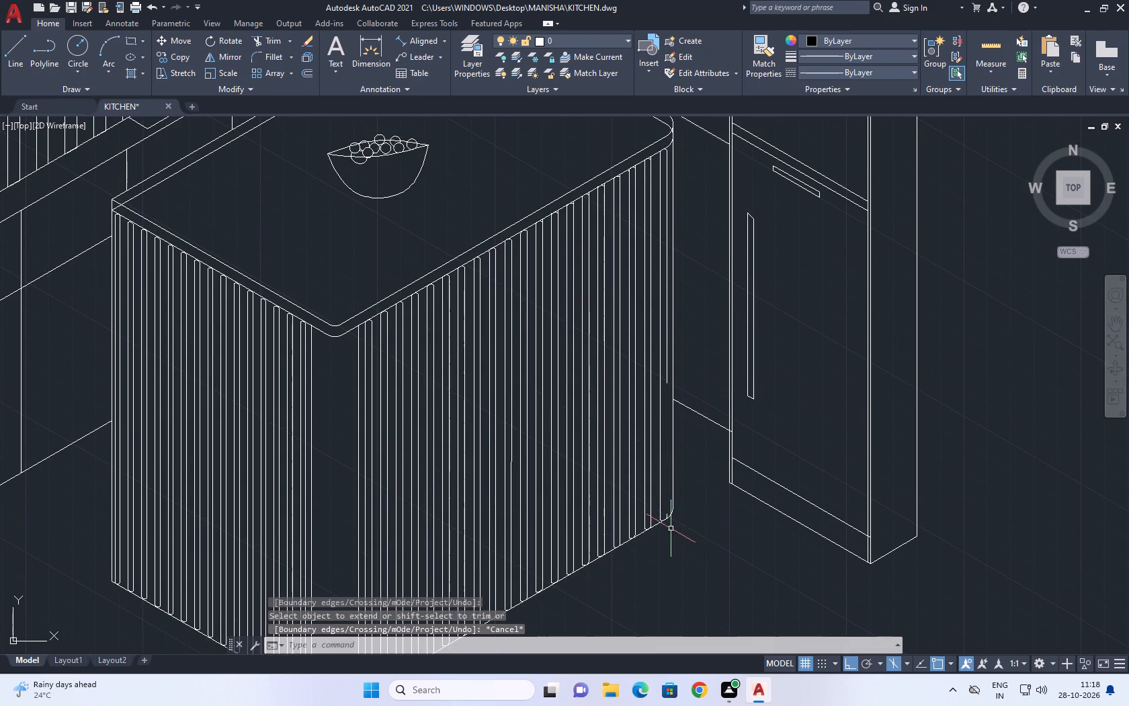
{"action": "key", "text": "space"}
{"action": "left_click", "coordinate": [666, 500]}
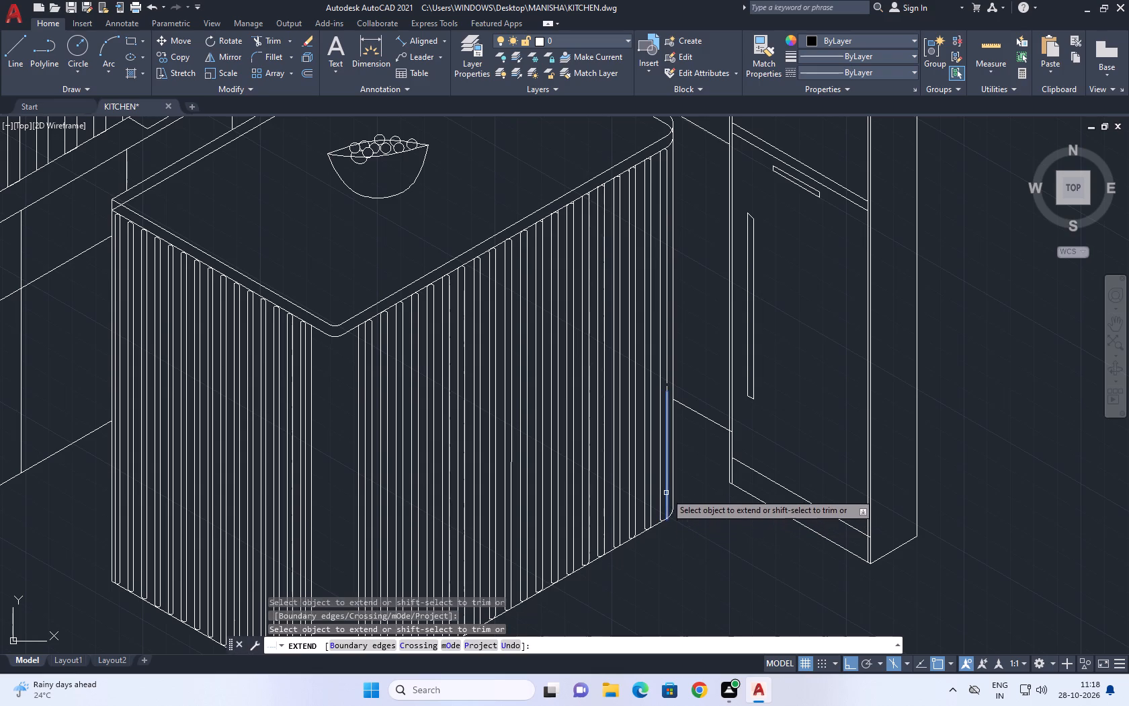
{"action": "left_click", "coordinate": [667, 433]}
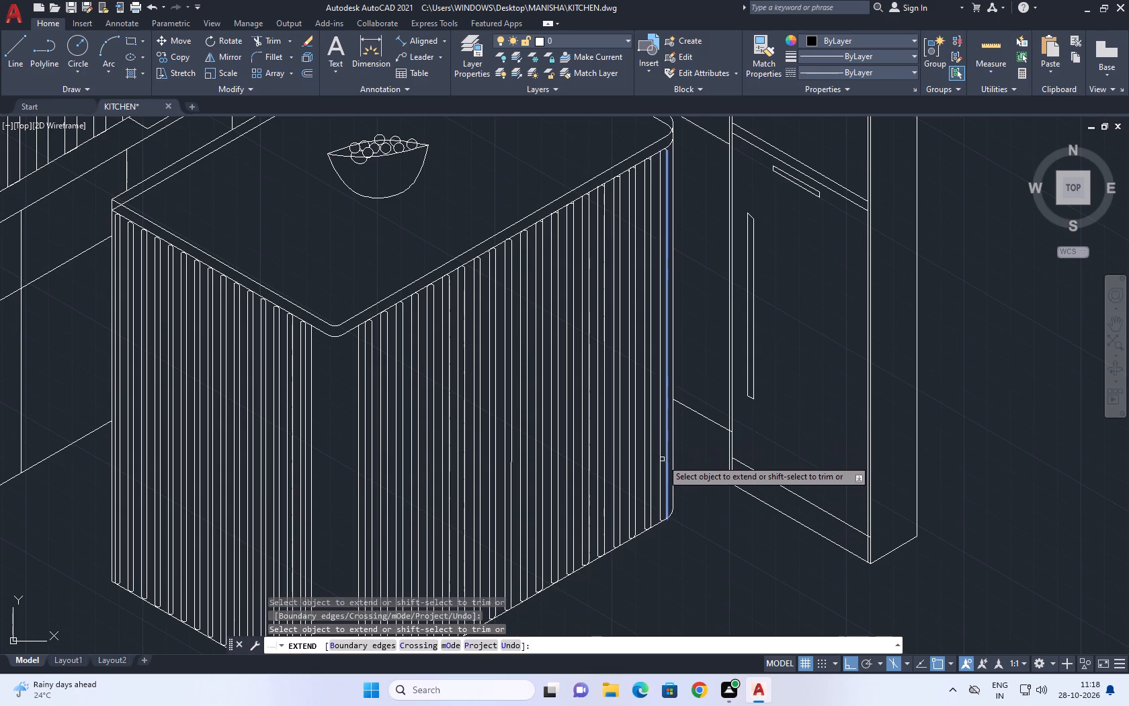
{"action": "key", "text": "Escape"}
Move both footrest stools together along the 150° direction up against the island's fluted face.
{"action": "scroll", "coordinate": [659, 473], "scroll_direction": "down", "scroll_amount": 3}
{"action": "middle_click_drag", "start_coordinate": [700, 517], "coordinate": [568, 369]}
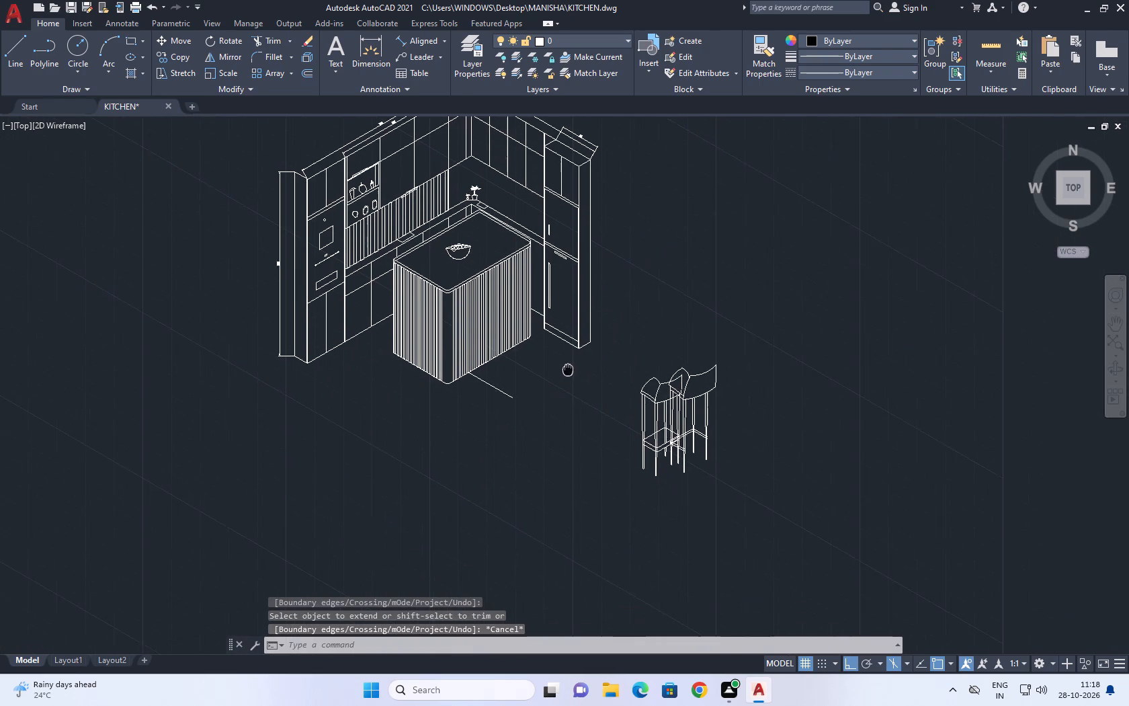
{"action": "middle_click_drag", "start_coordinate": [568, 369], "coordinate": [567, 368]}
{"action": "left_click", "coordinate": [686, 469]}
{"action": "left_click", "coordinate": [632, 418]}
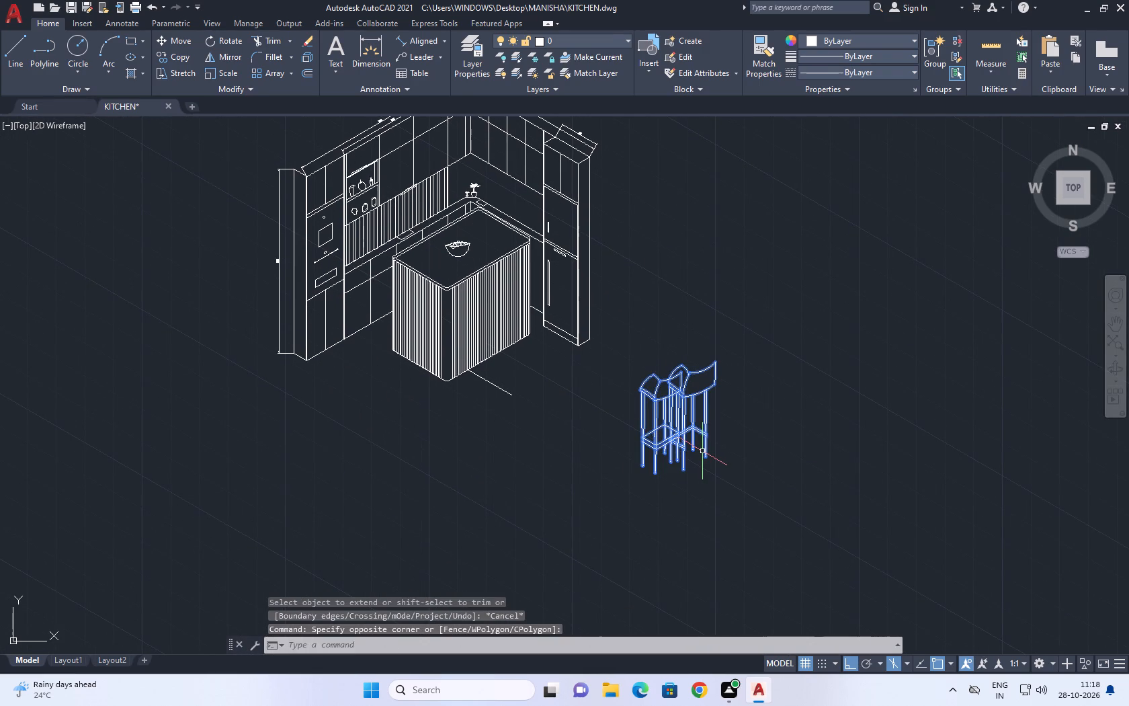
{"action": "type", "text": "M"}
{"action": "key", "text": "space"}
{"action": "left_click_drag", "start_coordinate": [716, 466], "coordinate": [688, 444]}
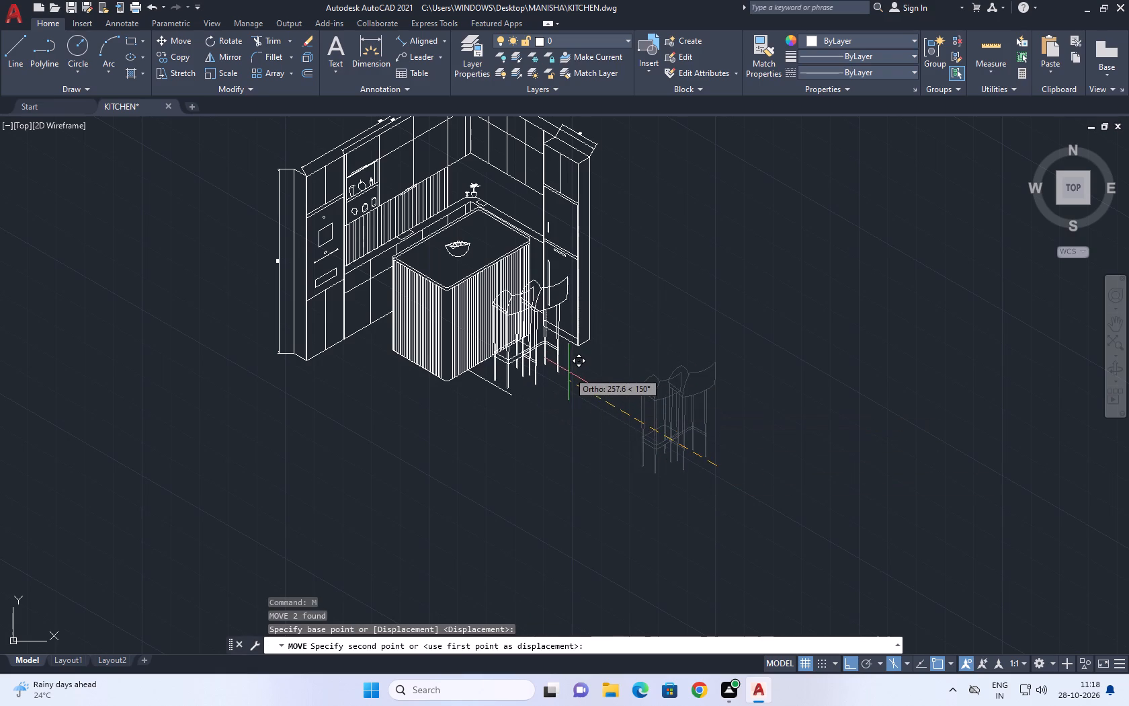
{"action": "left_click", "coordinate": [551, 383]}
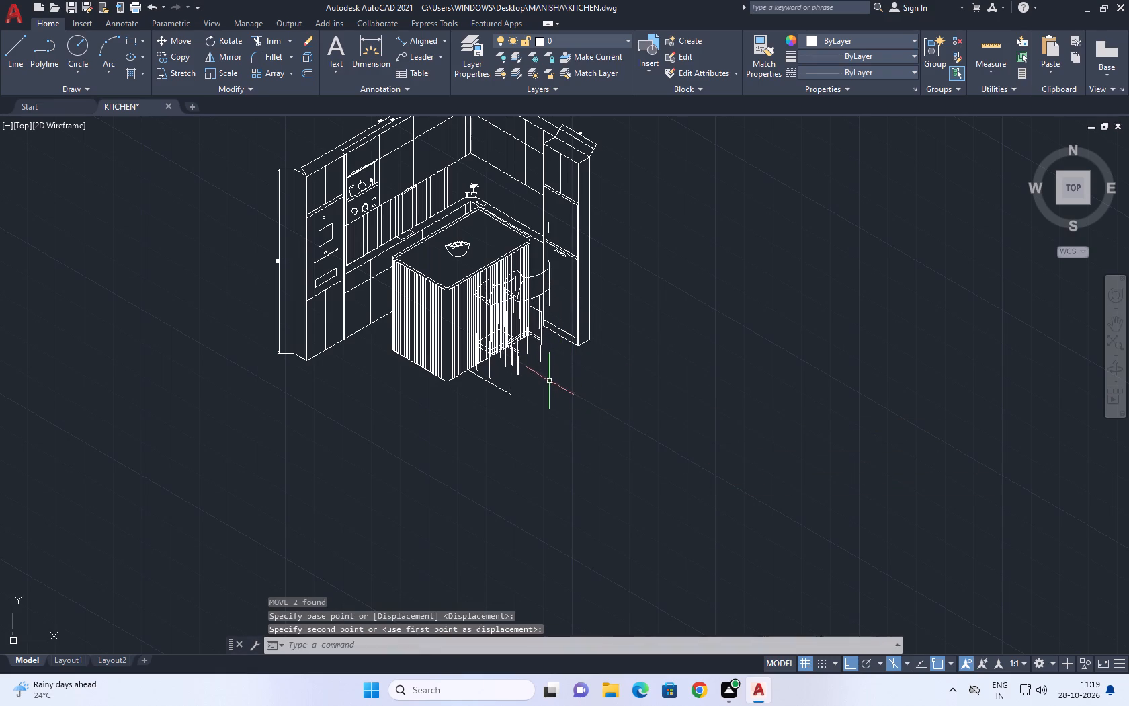
Trim the flute lines that show inside the arched panel of the stool nearest the island's front corner.
{"action": "middle_click_drag", "start_coordinate": [517, 316], "coordinate": [597, 443]}
{"action": "scroll", "coordinate": [599, 426], "scroll_direction": "up", "scroll_amount": 2}
{"action": "middle_click_drag", "start_coordinate": [542, 397], "coordinate": [595, 460]}
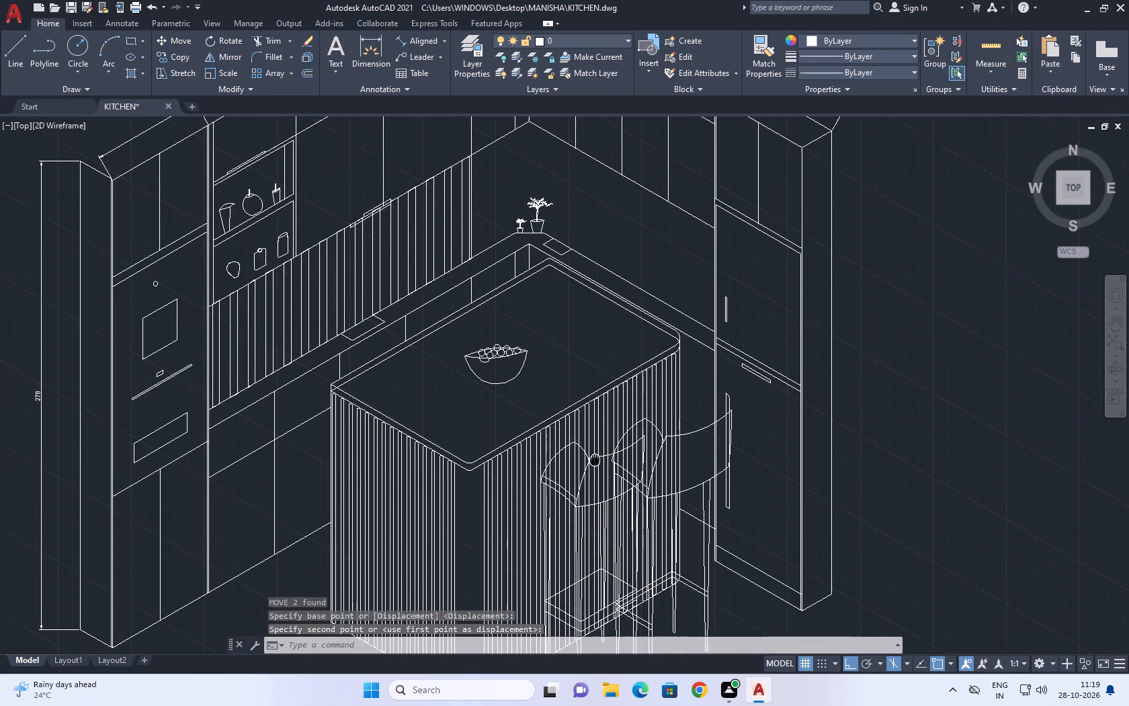
{"action": "middle_click_drag", "start_coordinate": [595, 460], "coordinate": [576, 426]}
{"action": "type", "text": "TR"}
{"action": "key", "text": "space"}
{"action": "scroll", "coordinate": [571, 465], "scroll_direction": "up", "scroll_amount": 2}
{"action": "middle_click_drag", "start_coordinate": [624, 454], "coordinate": [659, 372]}
{"action": "middle_click", "coordinate": [659, 370]}
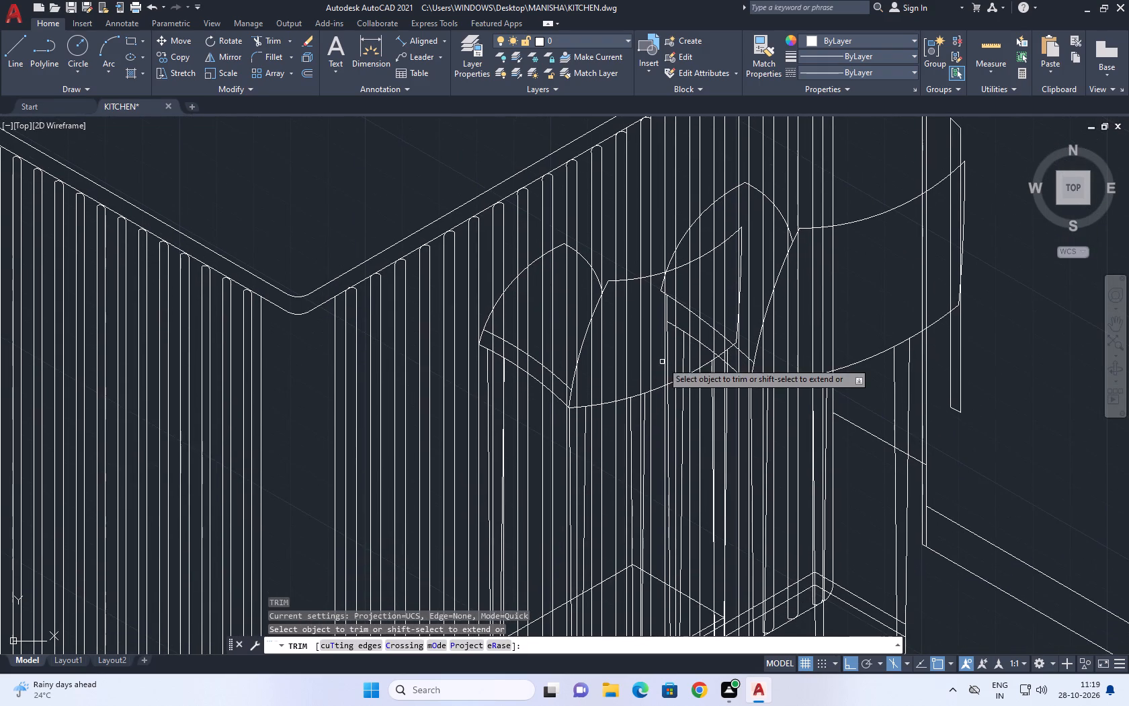
{"action": "scroll", "coordinate": [573, 294], "scroll_direction": "up", "scroll_amount": 3}
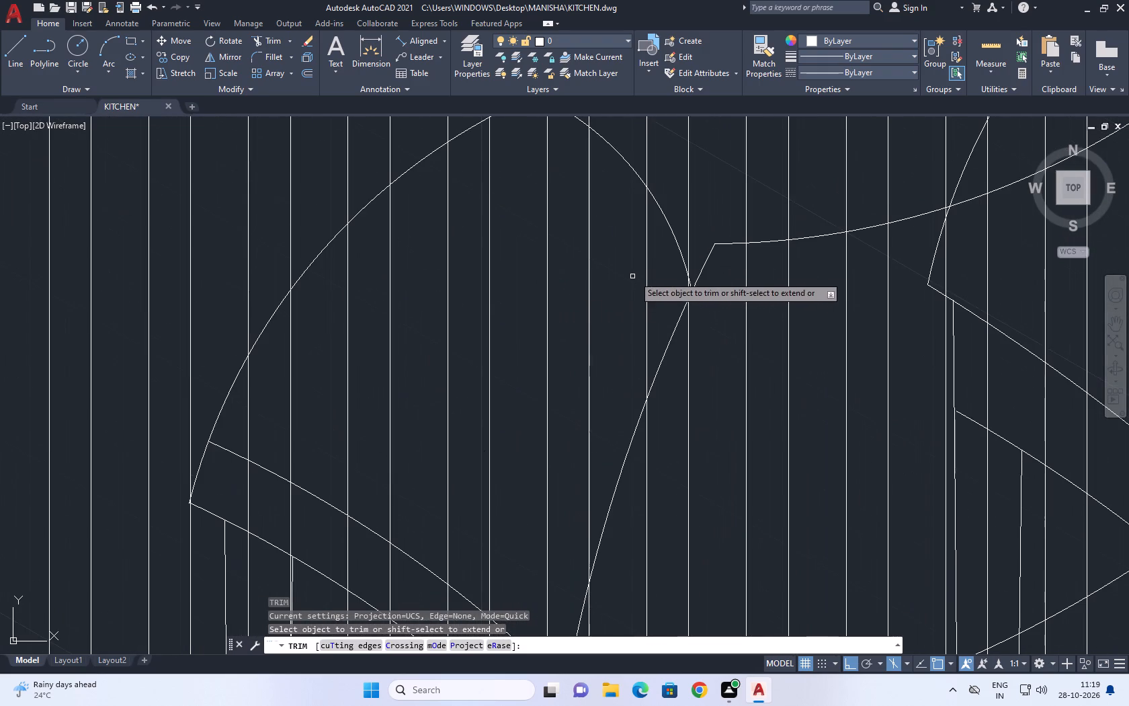
{"action": "left_click", "coordinate": [659, 251]}
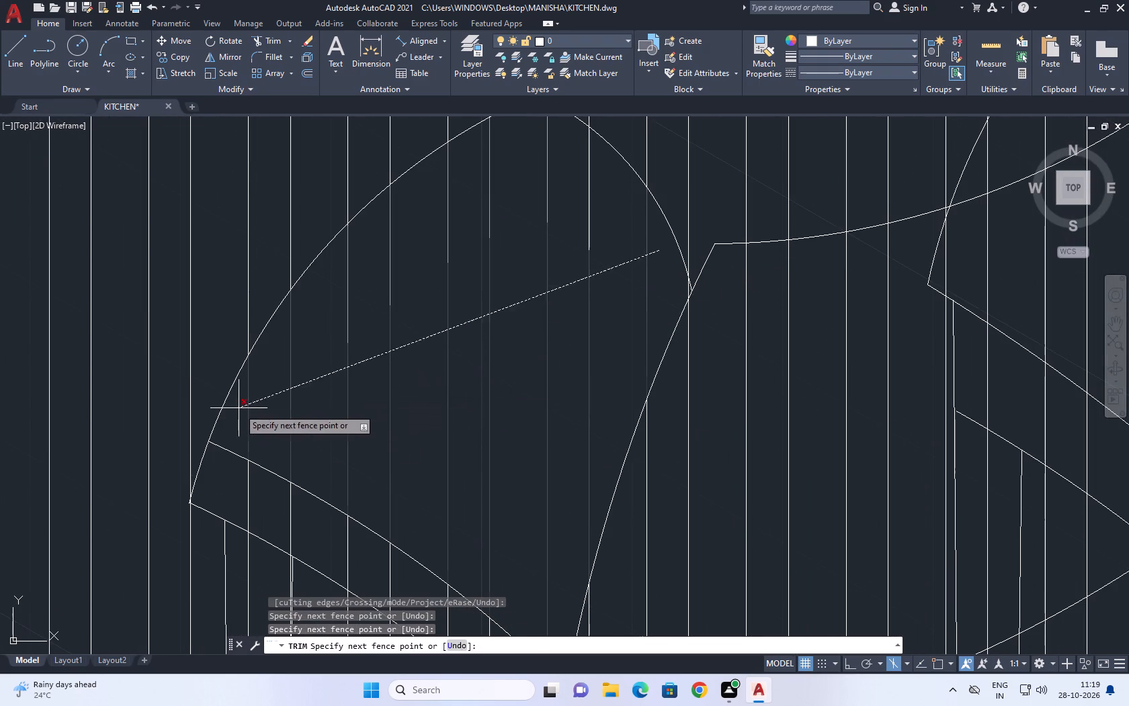
{"action": "left_click", "coordinate": [239, 408]}
{"action": "left_click", "coordinate": [638, 219]}
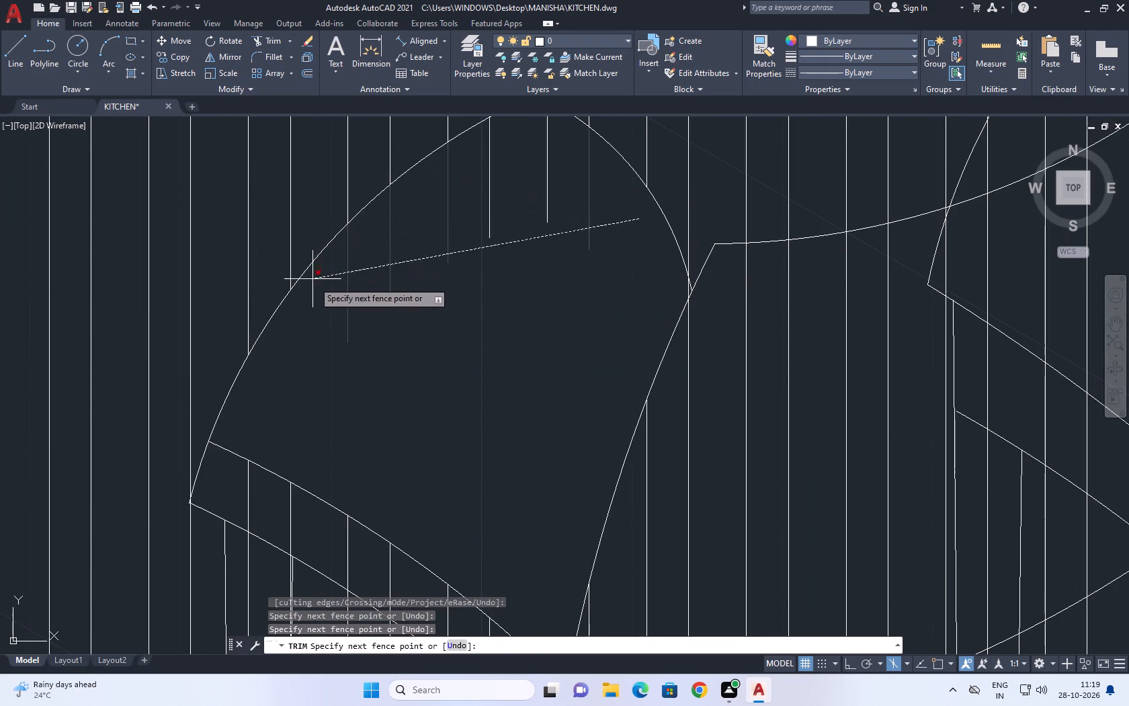
{"action": "left_click_drag", "start_coordinate": [315, 283], "coordinate": [322, 283]}
{"action": "left_click", "coordinate": [564, 202]}
{"action": "left_click_drag", "start_coordinate": [478, 207], "coordinate": [454, 225]}
{"action": "scroll", "coordinate": [545, 257], "scroll_direction": "down", "scroll_amount": 4}
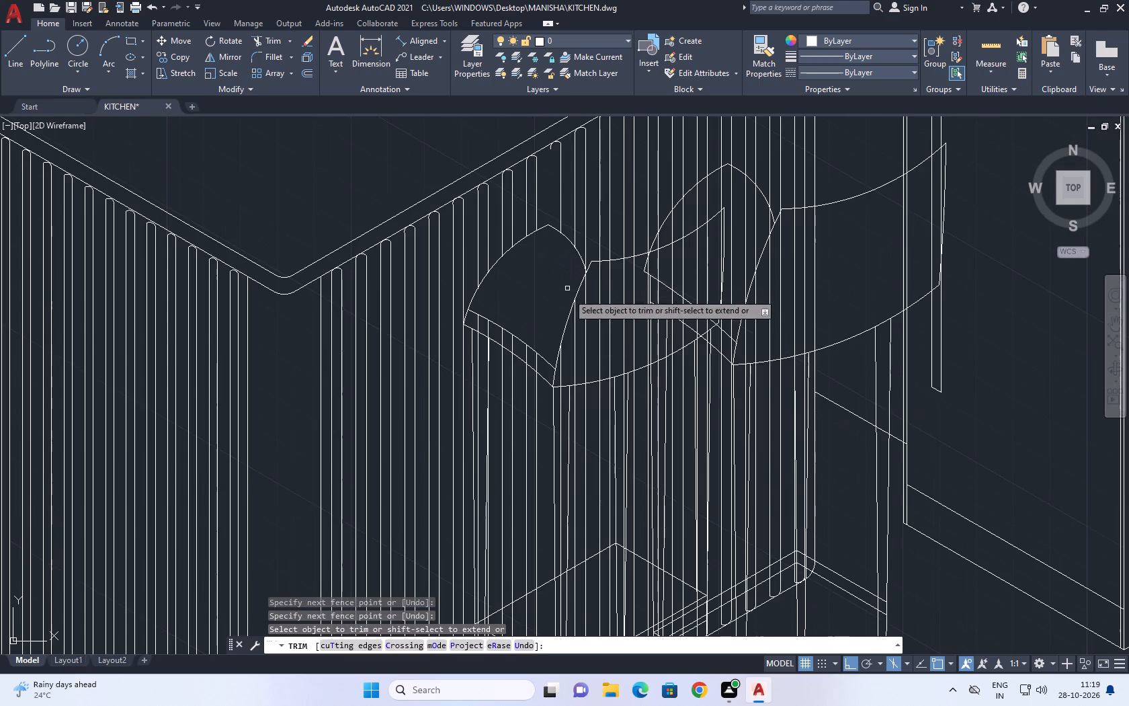
Trim the flute lines that show inside the wide curved panel of the stool nearest the island's front corner.
{"action": "scroll", "coordinate": [562, 377], "scroll_direction": "up", "scroll_amount": 1}
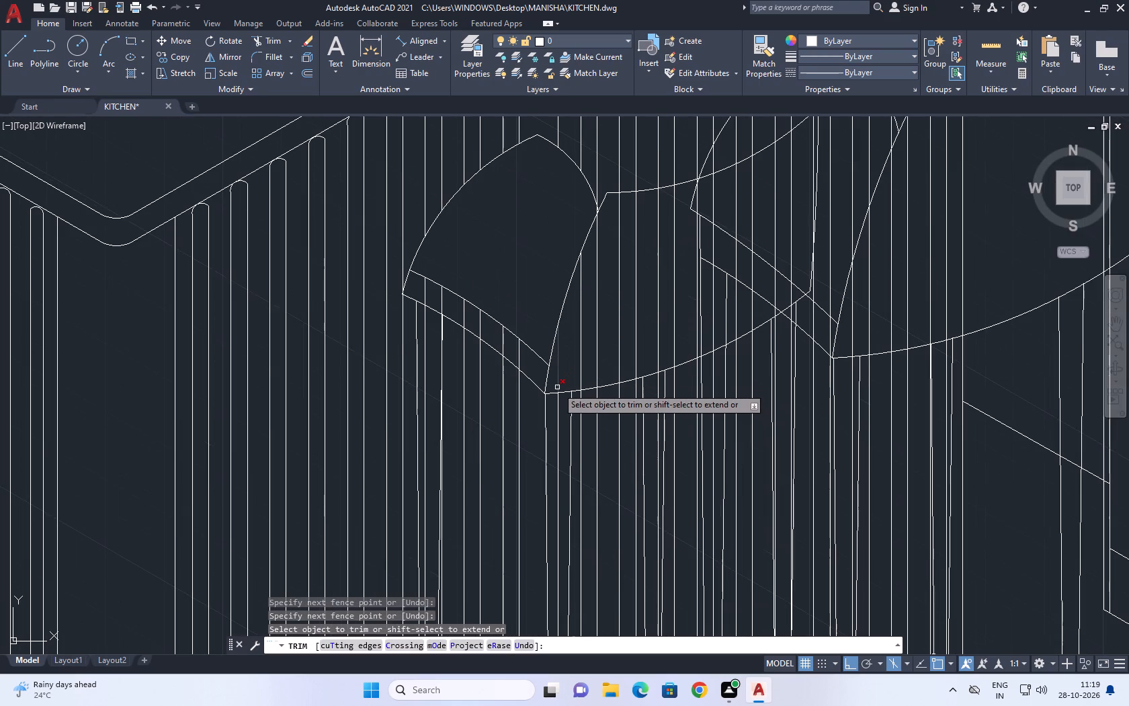
{"action": "left_click_drag", "start_coordinate": [544, 389], "coordinate": [552, 390]}
{"action": "left_click", "coordinate": [552, 388]}
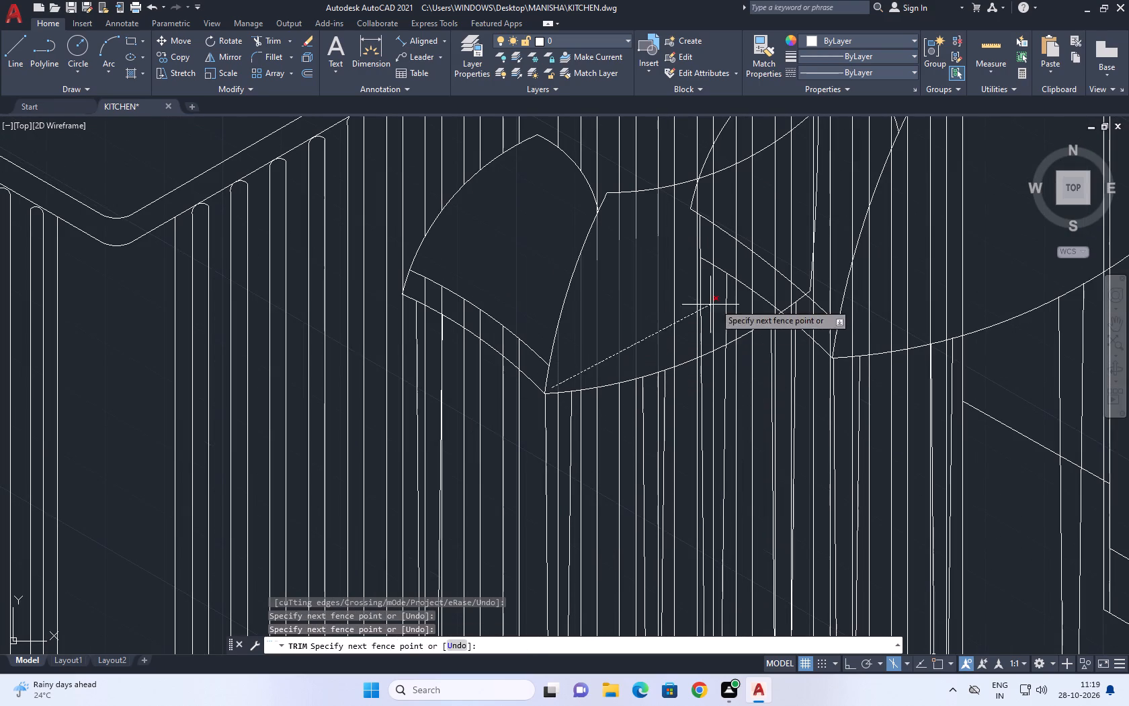
{"action": "left_click", "coordinate": [747, 287]}
{"action": "left_click", "coordinate": [738, 309]}
{"action": "left_click", "coordinate": [671, 325]}
{"action": "left_click", "coordinate": [750, 309]}
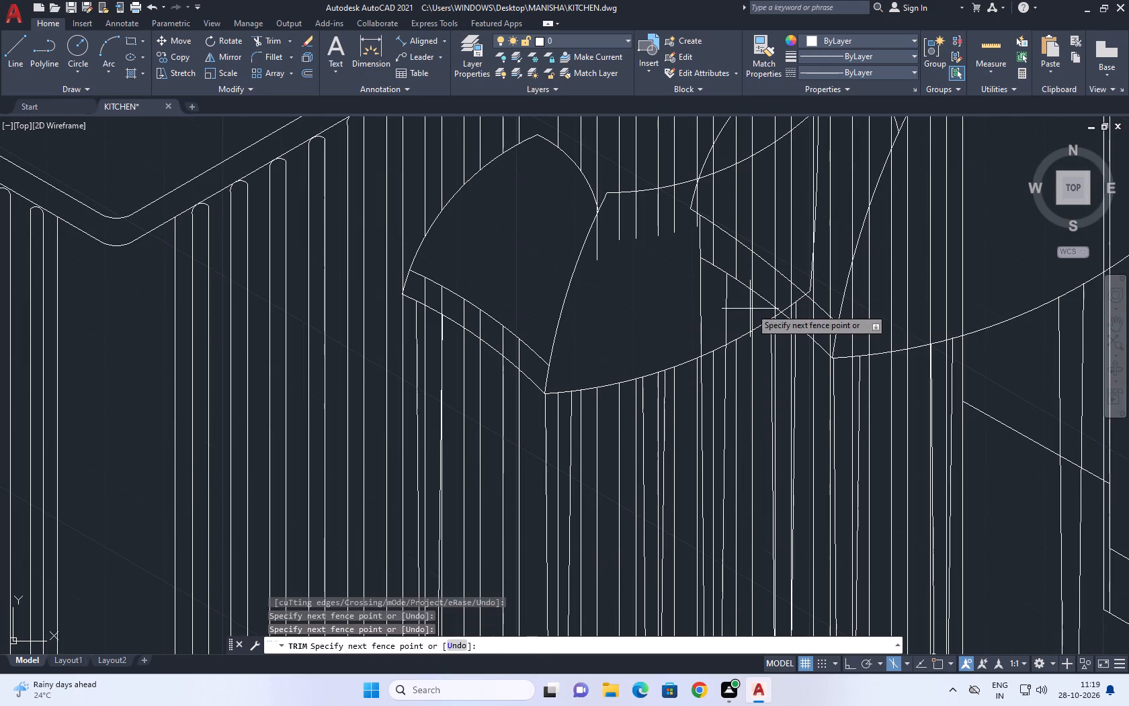
{"action": "left_click", "coordinate": [677, 307]}
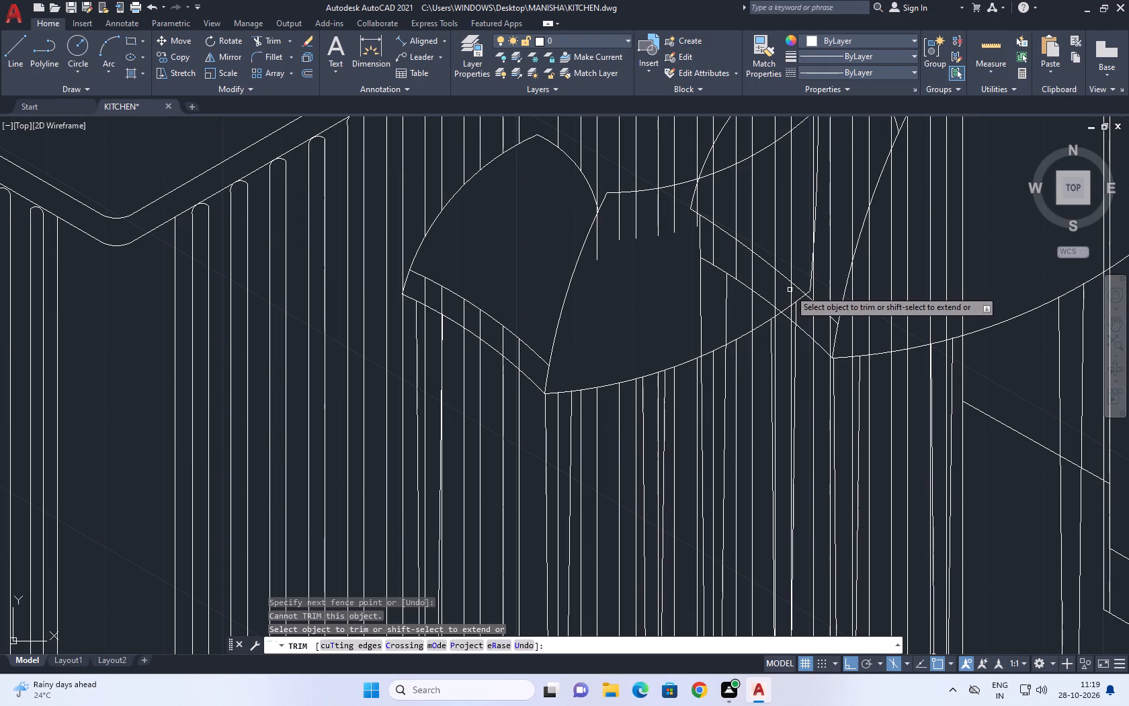
{"action": "left_click", "coordinate": [788, 288]}
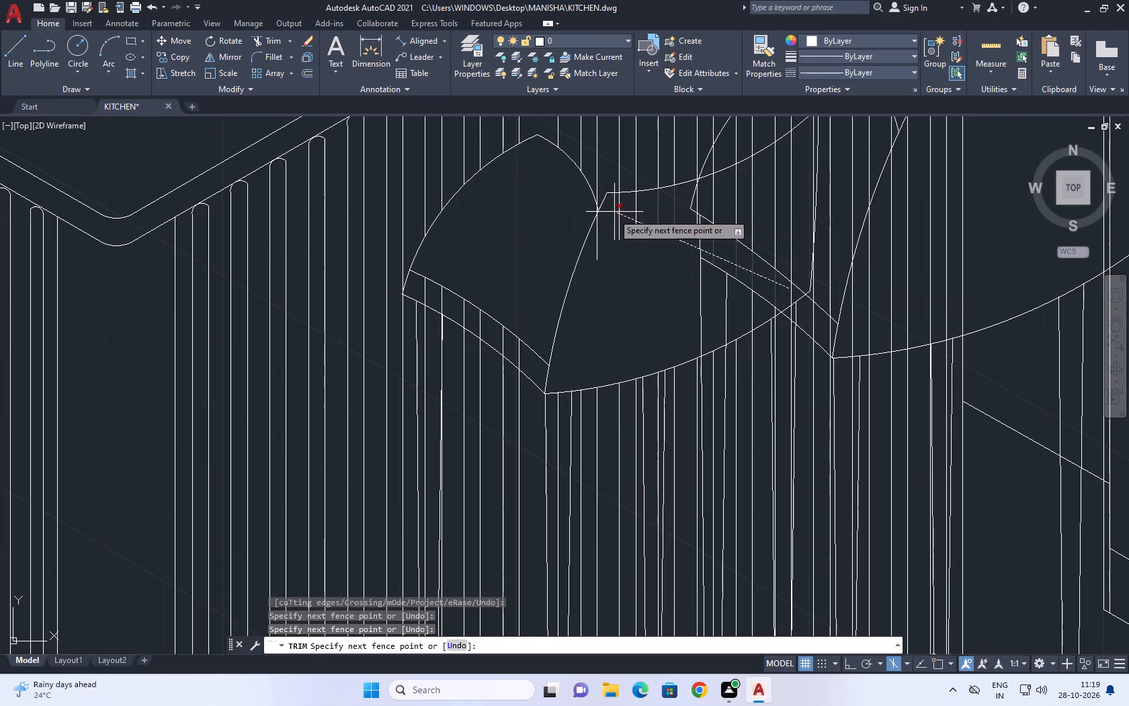
{"action": "left_click", "coordinate": [594, 221]}
{"action": "left_click", "coordinate": [665, 224]}
{"action": "left_click", "coordinate": [710, 220]}
{"action": "left_click", "coordinate": [694, 213]}
{"action": "left_click", "coordinate": [646, 219]}
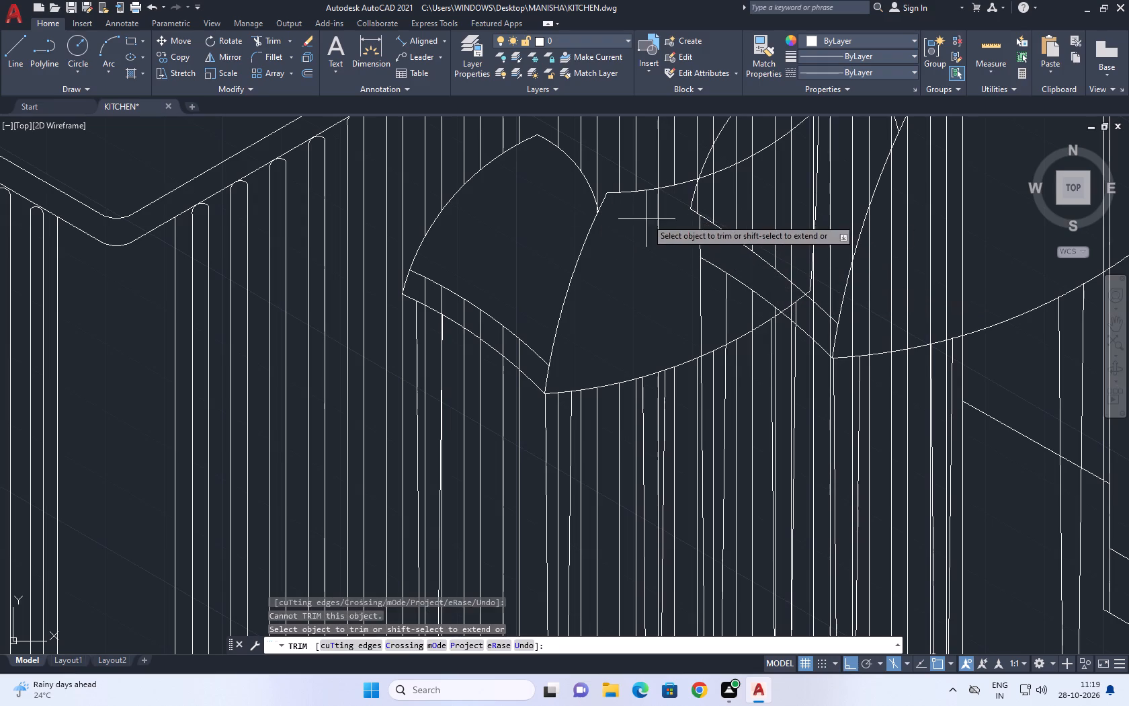
{"action": "left_click", "coordinate": [702, 224]}
Trim the flute lines crossing the narrow band along the lower edge of the same stool's arched panel.
{"action": "scroll", "coordinate": [448, 301], "scroll_direction": "up", "scroll_amount": 2}
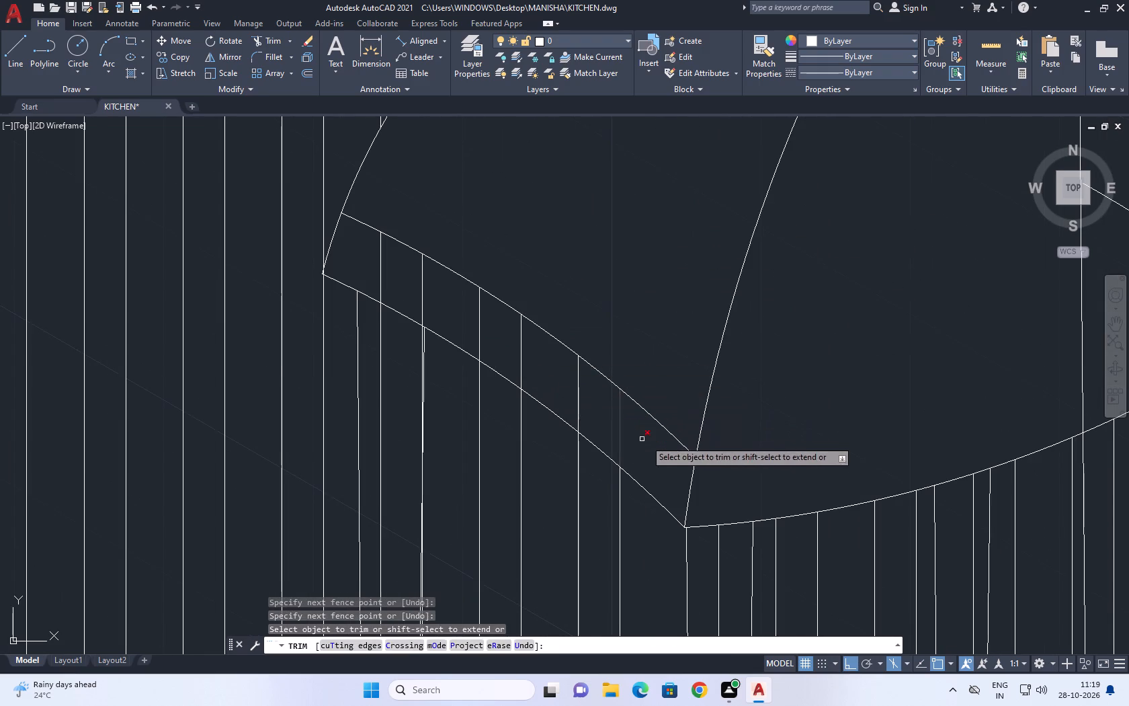
{"action": "left_click", "coordinate": [665, 443]}
{"action": "left_click", "coordinate": [360, 253]}
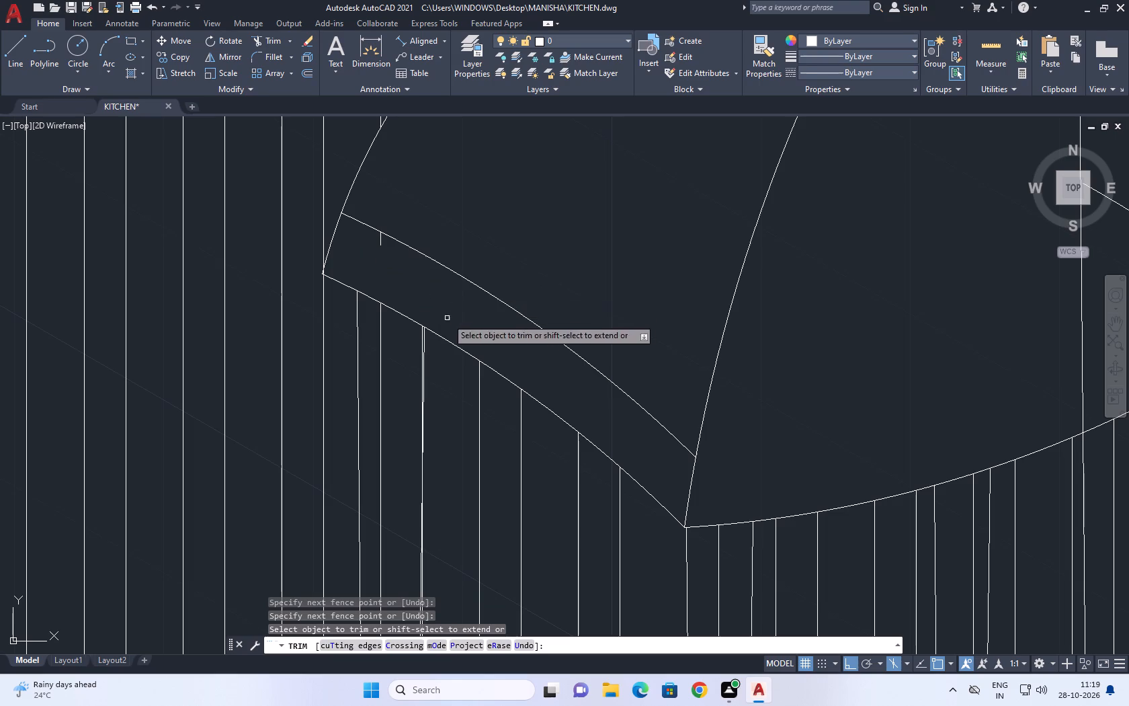
{"action": "left_click", "coordinate": [380, 238]}
Trim the flute lines that show inside the arched panel of the stool nearer the tall cabinet.
{"action": "scroll", "coordinate": [433, 267], "scroll_direction": "down", "scroll_amount": 5}
{"action": "middle_click_drag", "start_coordinate": [616, 233], "coordinate": [585, 287]}
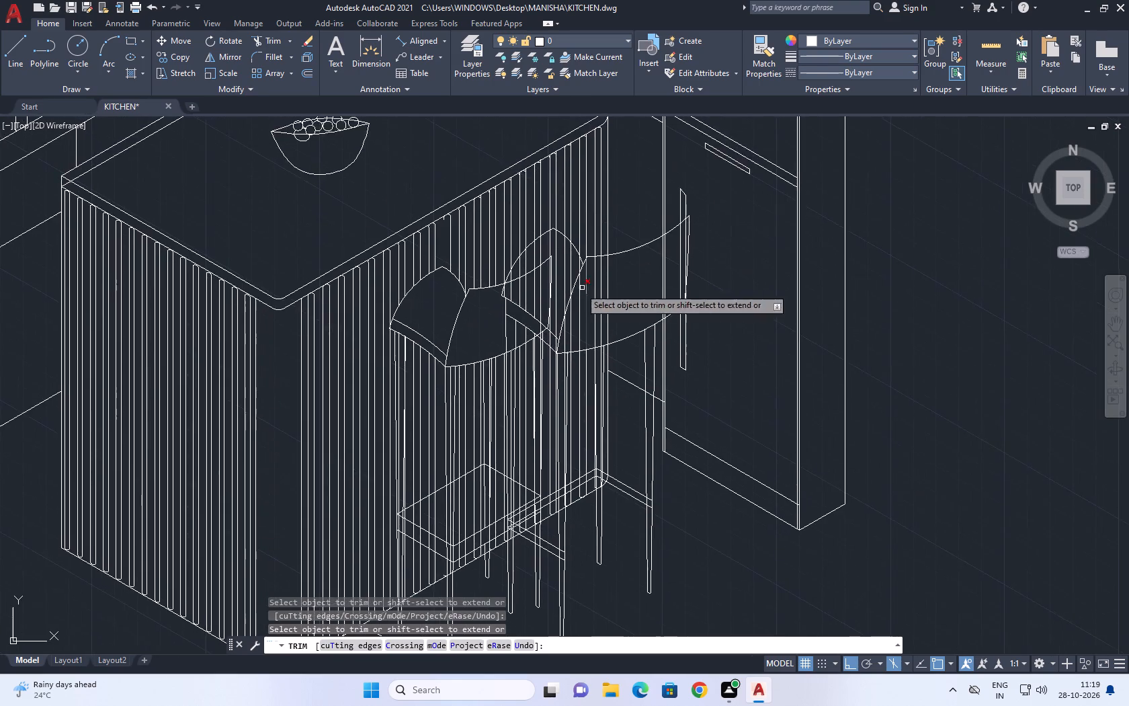
{"action": "scroll", "coordinate": [531, 284], "scroll_direction": "up", "scroll_amount": 3}
{"action": "scroll", "coordinate": [403, 318], "scroll_direction": "up", "scroll_amount": 2}
{"action": "left_click", "coordinate": [417, 329]}
{"action": "scroll", "coordinate": [526, 284], "scroll_direction": "down", "scroll_amount": 3}
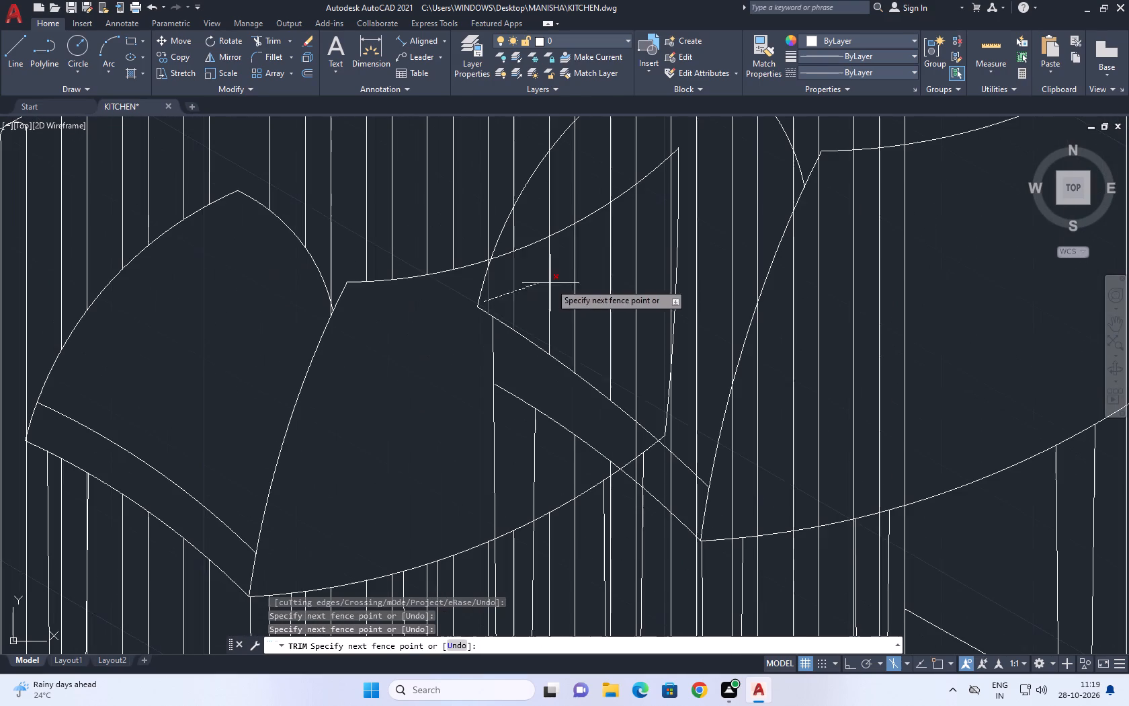
{"action": "left_click", "coordinate": [672, 224]}
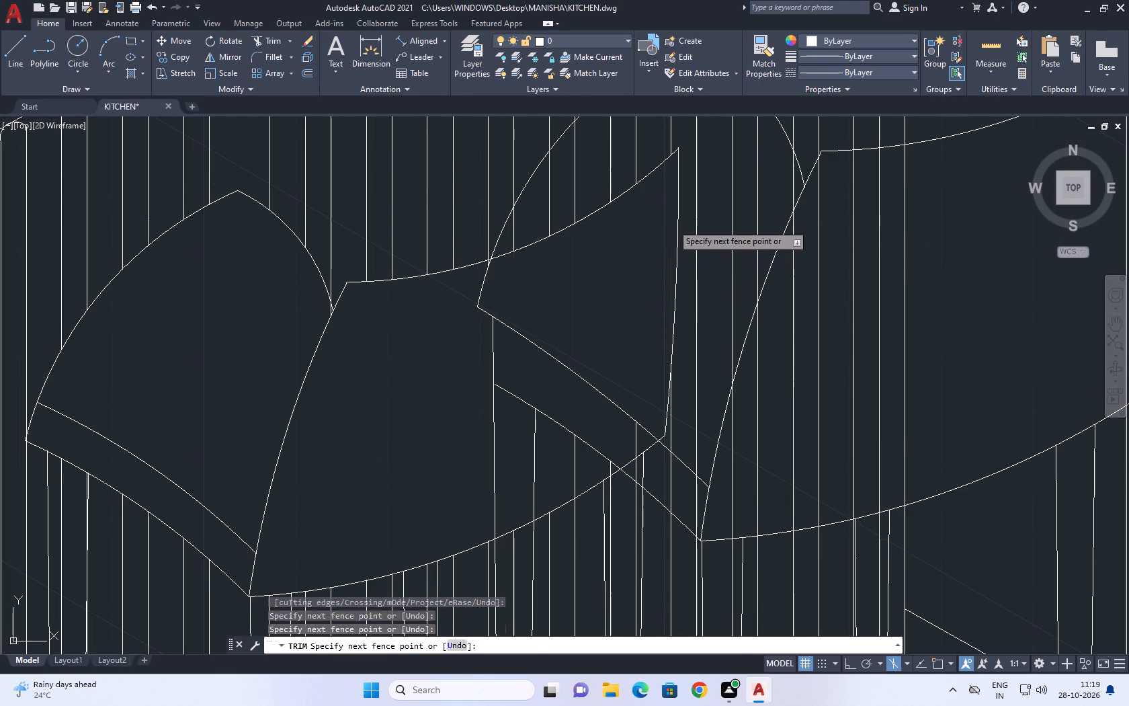
{"action": "middle_click_drag", "start_coordinate": [665, 245], "coordinate": [573, 428]}
{"action": "left_click", "coordinate": [415, 428]}
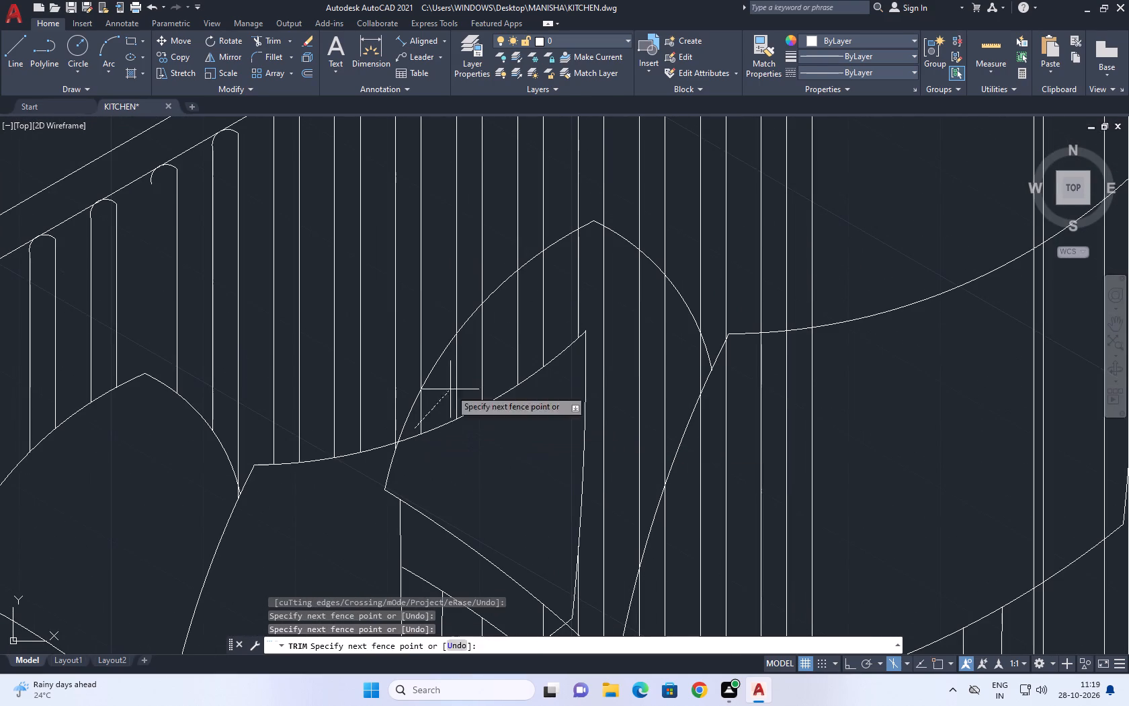
{"action": "left_click", "coordinate": [631, 270]}
{"action": "left_click", "coordinate": [689, 377]}
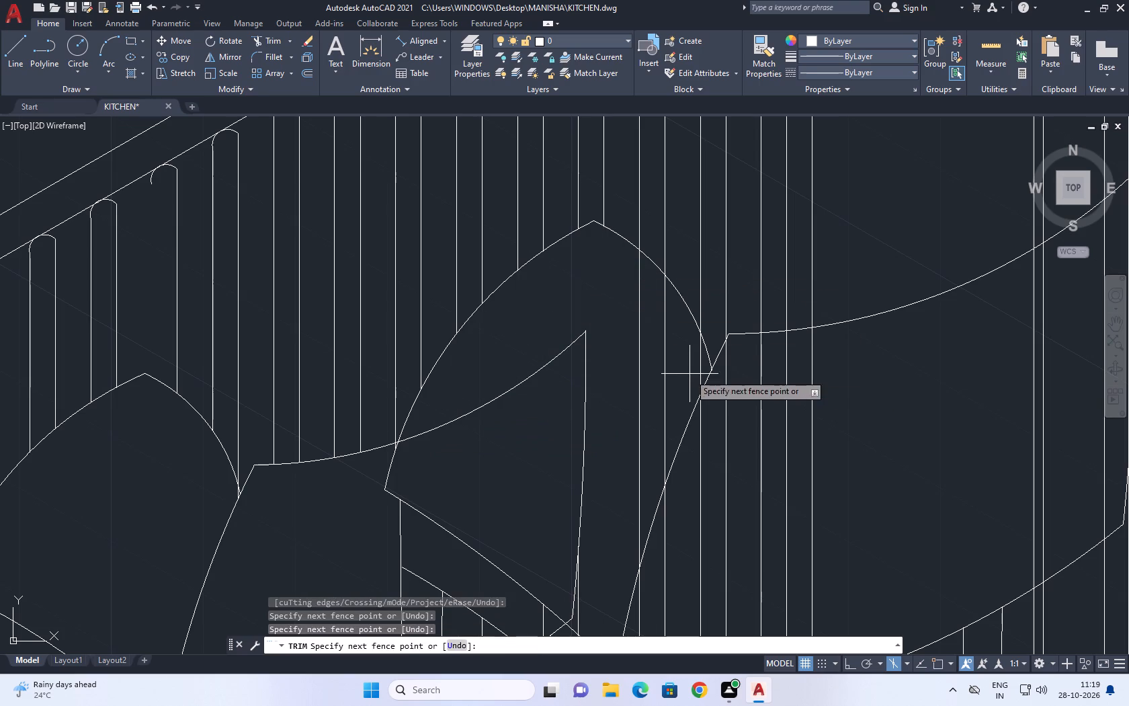
{"action": "left_click", "coordinate": [595, 418]}
{"action": "left_click_drag", "start_coordinate": [704, 363], "coordinate": [695, 364]}
{"action": "left_click", "coordinate": [678, 371]}
Trim the flute lines that show inside the wide curved panel of the stool nearer the tall cabinet.
{"action": "scroll", "coordinate": [675, 377], "scroll_direction": "down", "scroll_amount": 2}
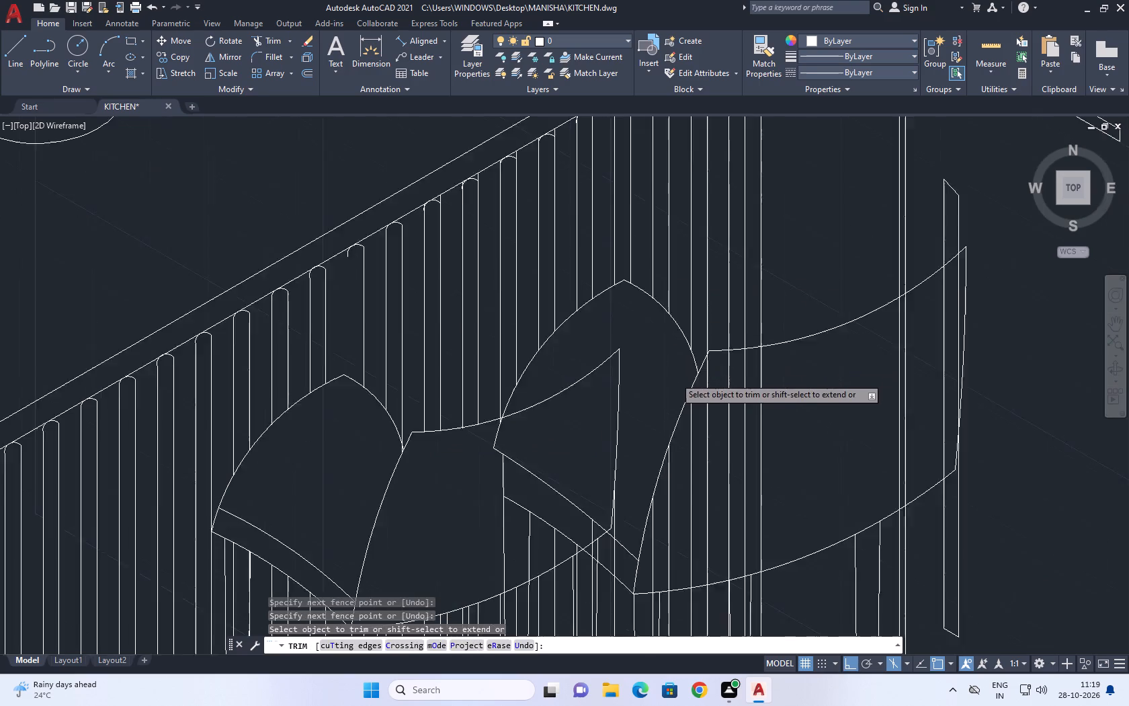
{"action": "scroll", "coordinate": [675, 379], "scroll_direction": "down", "scroll_amount": 1}
{"action": "middle_click_drag", "start_coordinate": [750, 447], "coordinate": [634, 381]}
{"action": "scroll", "coordinate": [609, 353], "scroll_direction": "up", "scroll_amount": 3}
{"action": "left_click_drag", "start_coordinate": [606, 299], "coordinate": [596, 295]}
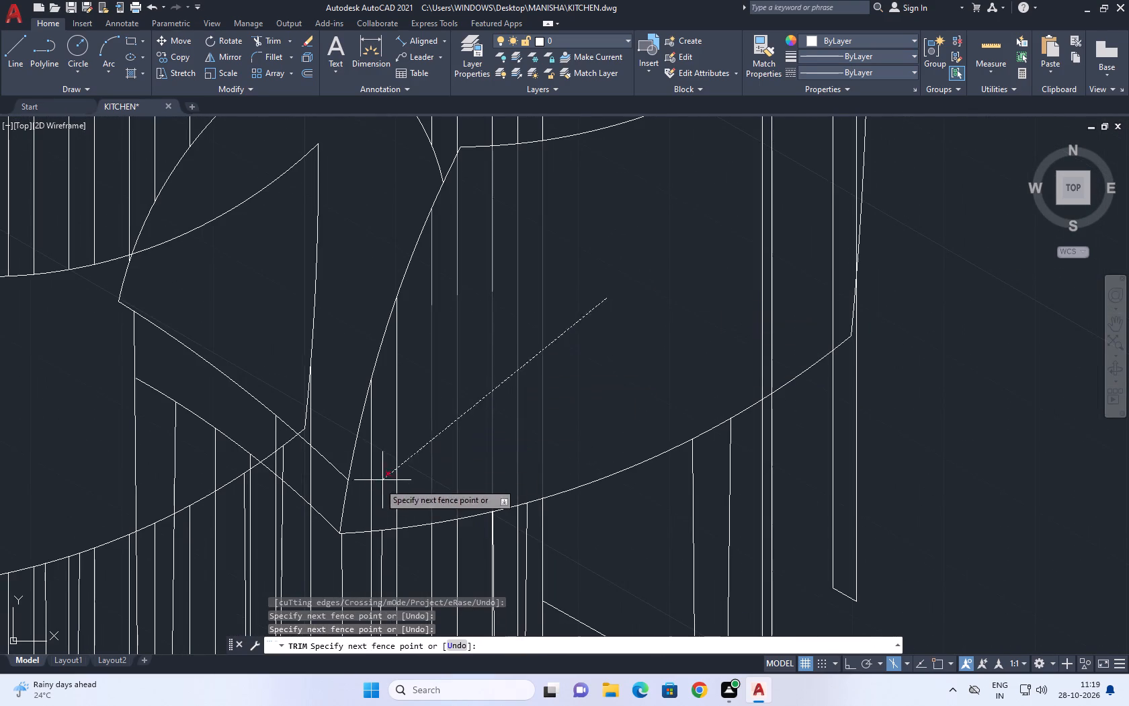
{"action": "left_click", "coordinate": [348, 501]}
{"action": "left_click", "coordinate": [545, 210]}
{"action": "left_click", "coordinate": [419, 278]}
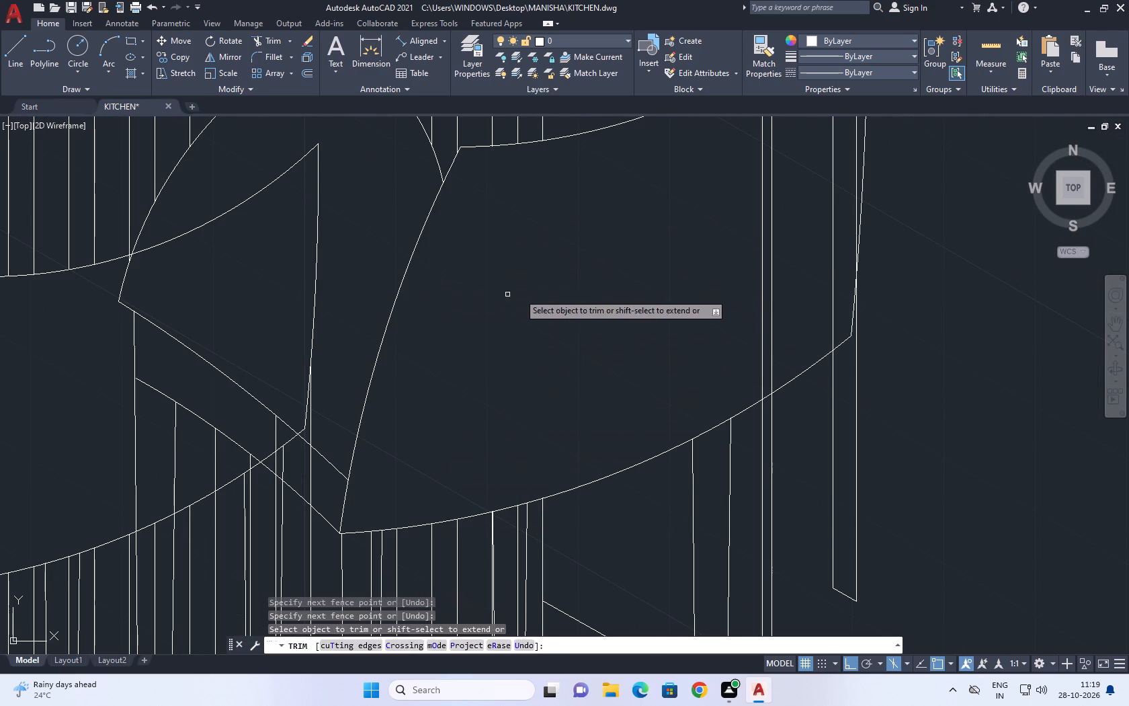
Trim the flute lines inside the leg of the front-corner stool closest to that corner and where they cross its footrest's corner.
{"action": "scroll", "coordinate": [567, 263], "scroll_direction": "down", "scroll_amount": 3}
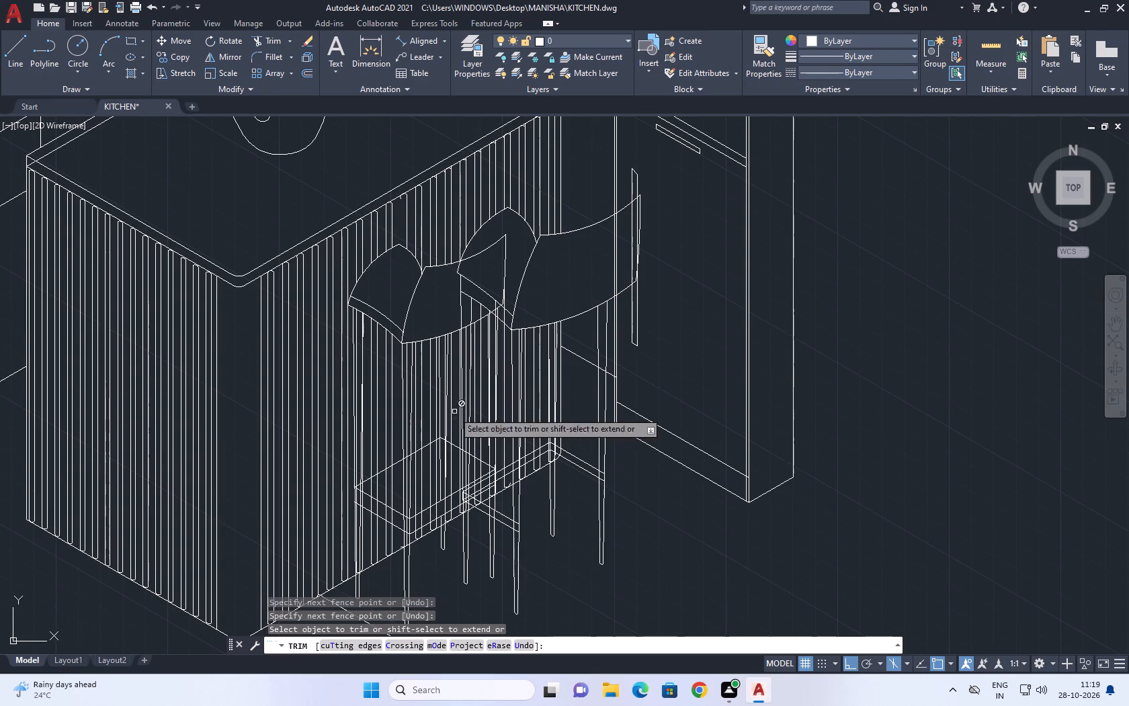
{"action": "middle_click_drag", "start_coordinate": [352, 410], "coordinate": [480, 405]}
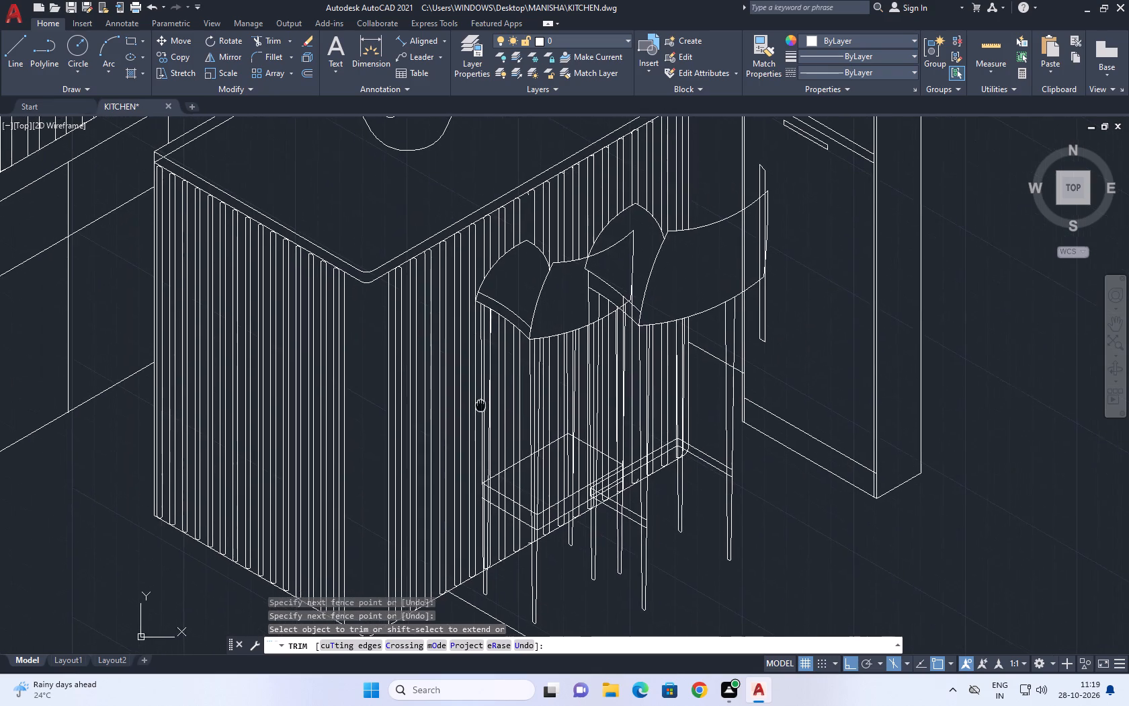
{"action": "middle_click_drag", "start_coordinate": [480, 405], "coordinate": [483, 404]}
{"action": "scroll", "coordinate": [483, 379], "scroll_direction": "up", "scroll_amount": 2}
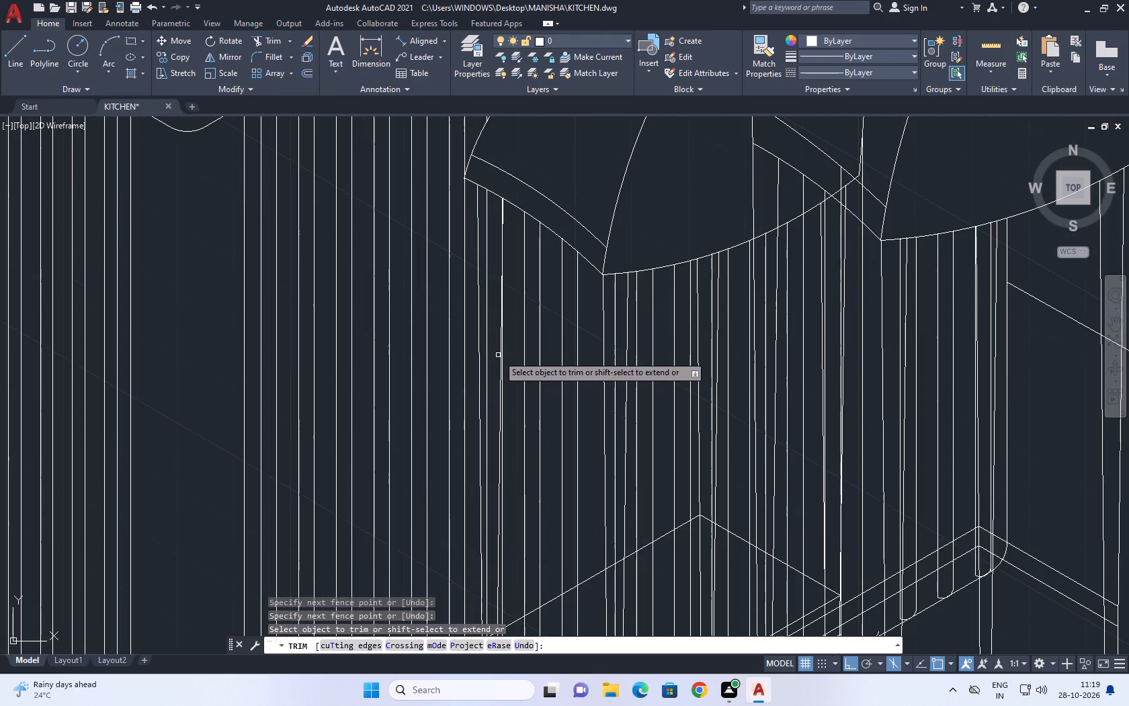
{"action": "left_click", "coordinate": [488, 237]}
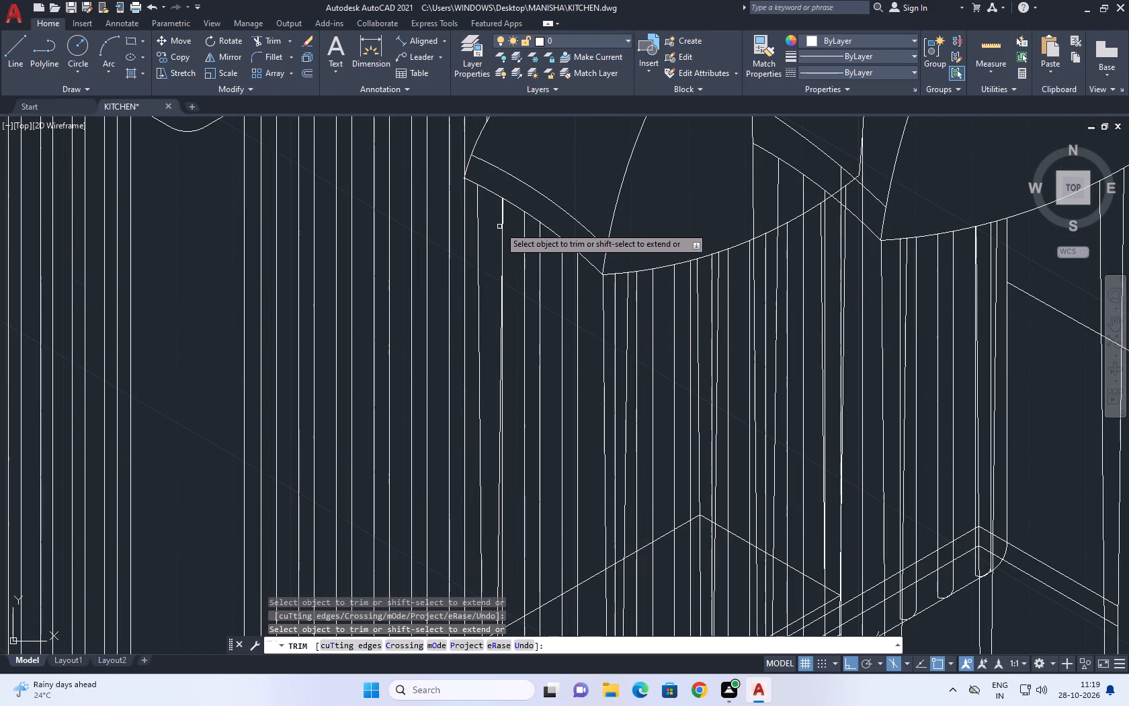
{"action": "left_click", "coordinate": [504, 351]}
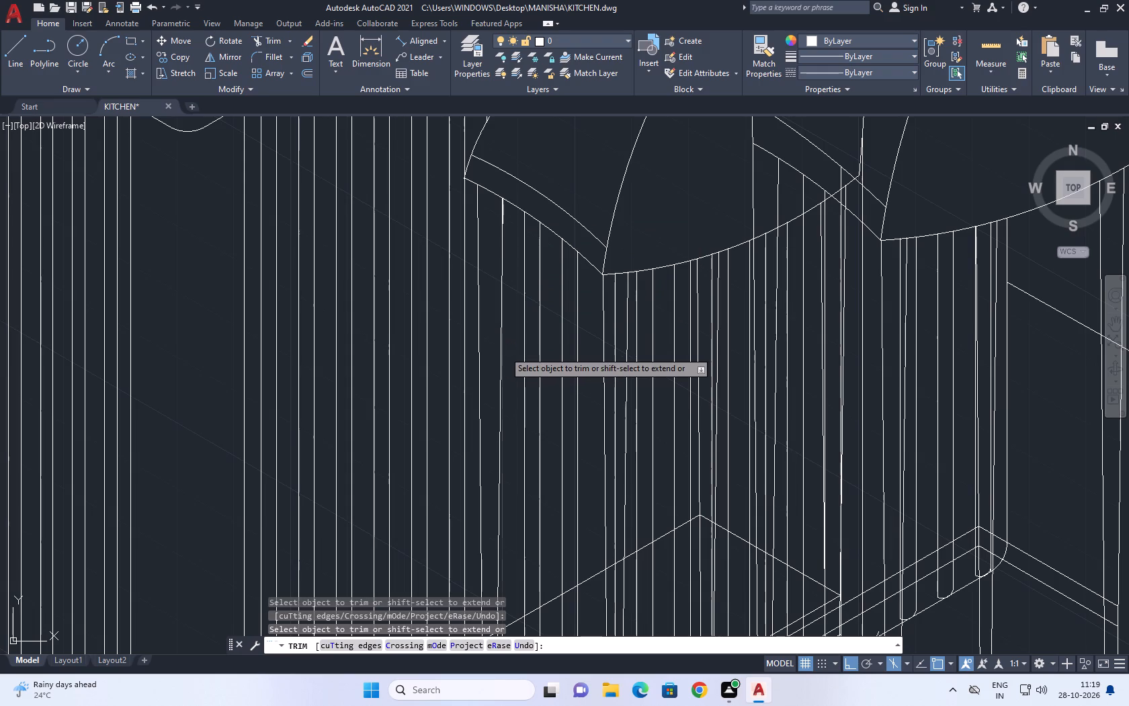
{"action": "scroll", "coordinate": [526, 287], "scroll_direction": "down", "scroll_amount": 2}
{"action": "scroll", "coordinate": [517, 467], "scroll_direction": "up", "scroll_amount": 2}
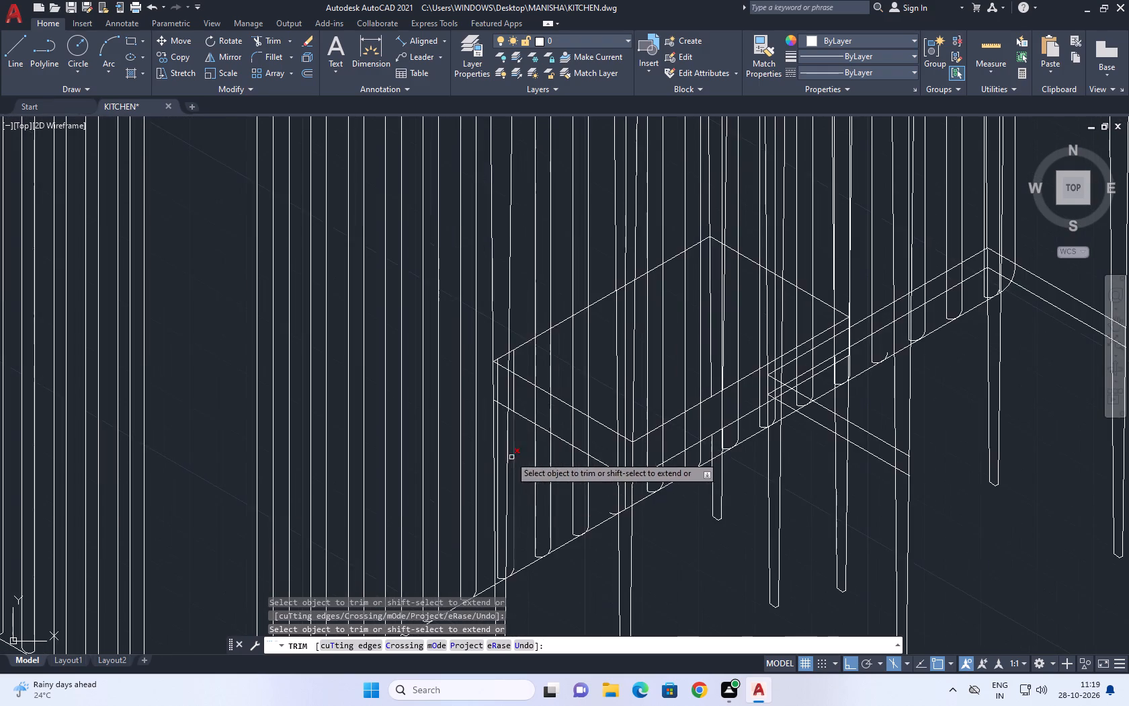
{"action": "scroll", "coordinate": [505, 443], "scroll_direction": "up", "scroll_amount": 1}
{"action": "left_click", "coordinate": [491, 420]}
{"action": "left_click", "coordinate": [492, 360]}
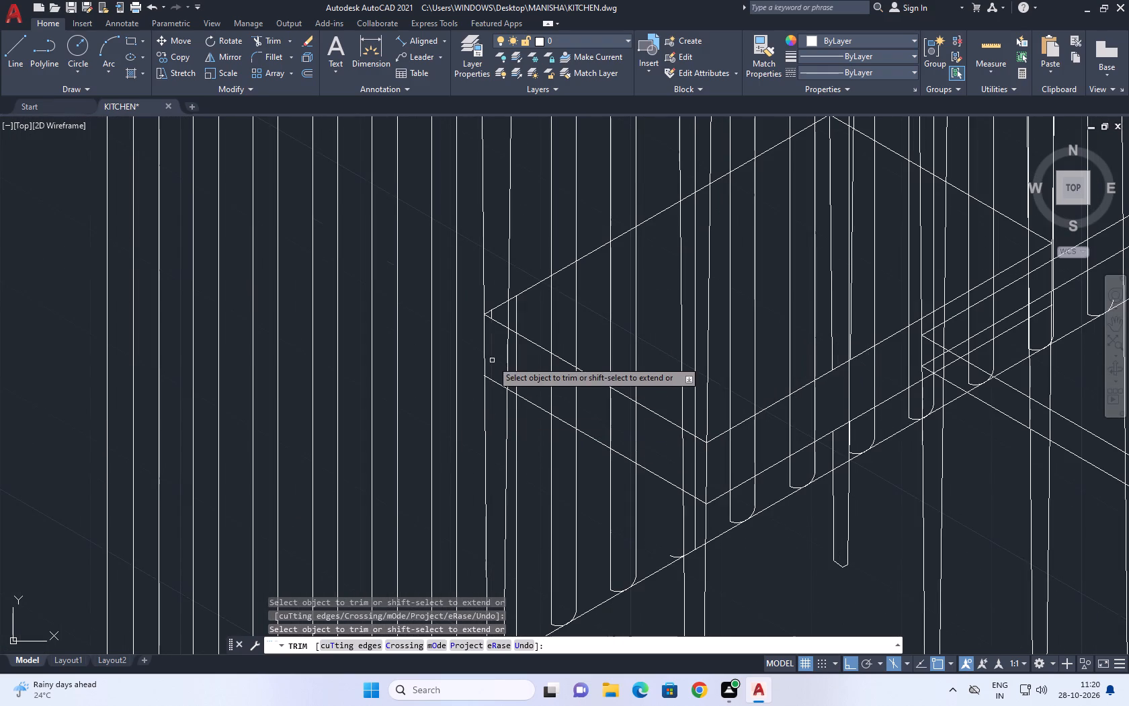
{"action": "left_click", "coordinate": [491, 316]}
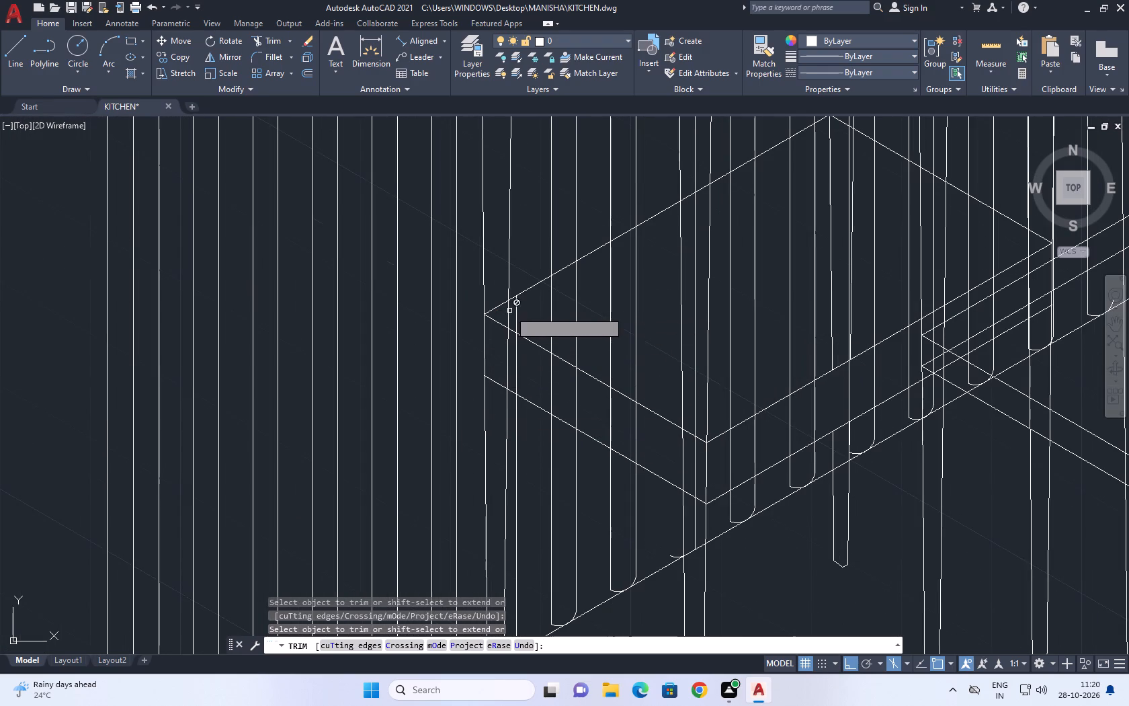
{"action": "left_click", "coordinate": [518, 315]}
{"action": "left_click", "coordinate": [515, 356]}
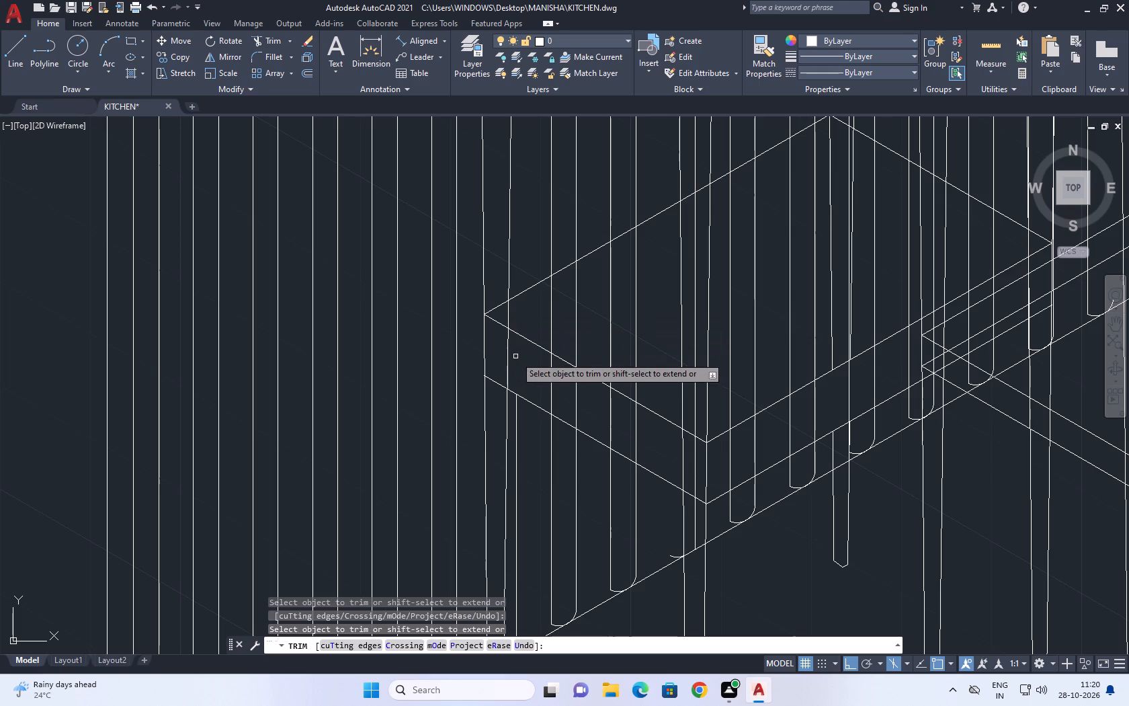
{"action": "left_click", "coordinate": [516, 407]}
Trim the flute lines crossing the two visible edge faces of the front-corner stool's footrest.
{"action": "scroll", "coordinate": [528, 385], "scroll_direction": "down", "scroll_amount": 2}
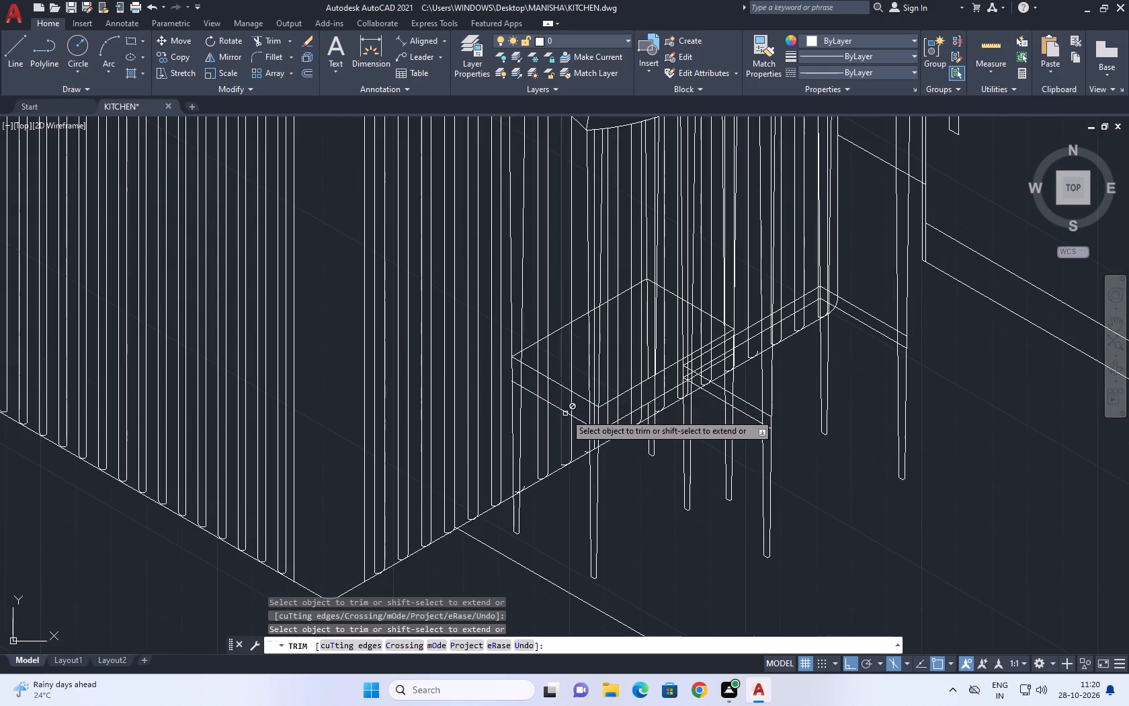
{"action": "scroll", "coordinate": [526, 383], "scroll_direction": "up", "scroll_amount": 2}
{"action": "left_click", "coordinate": [530, 368]}
{"action": "left_click", "coordinate": [675, 435]}
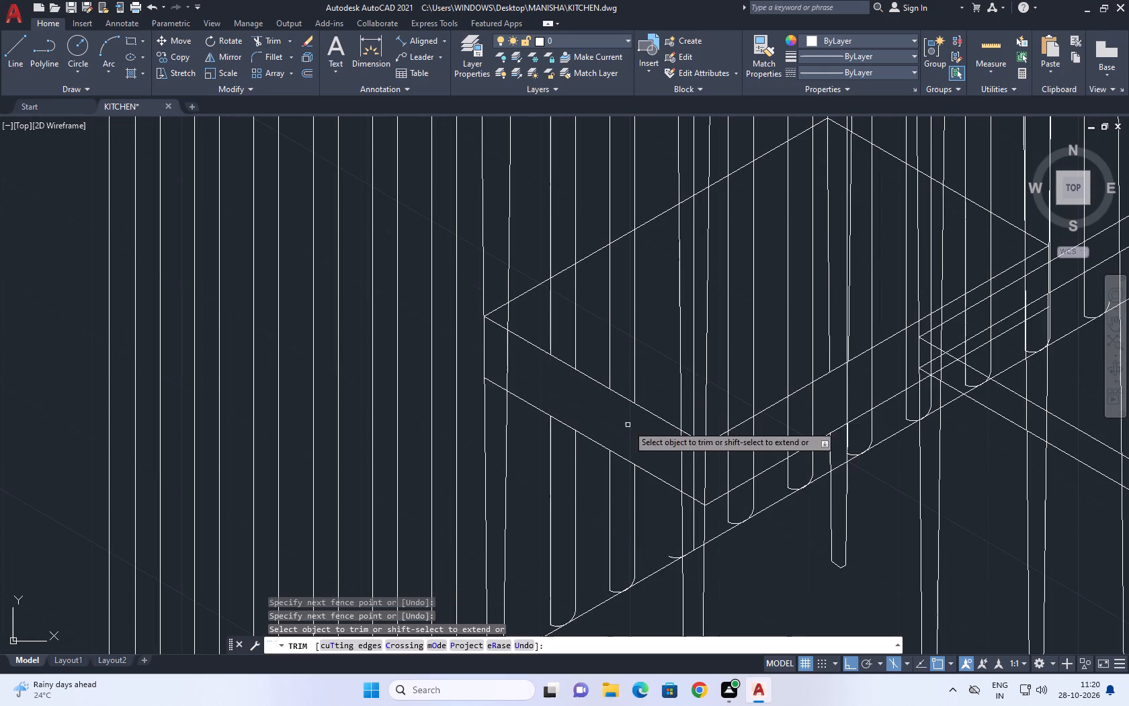
{"action": "scroll", "coordinate": [614, 417], "scroll_direction": "down", "scroll_amount": 3}
{"action": "scroll", "coordinate": [636, 422], "scroll_direction": "up", "scroll_amount": 2}
{"action": "left_click", "coordinate": [620, 444]}
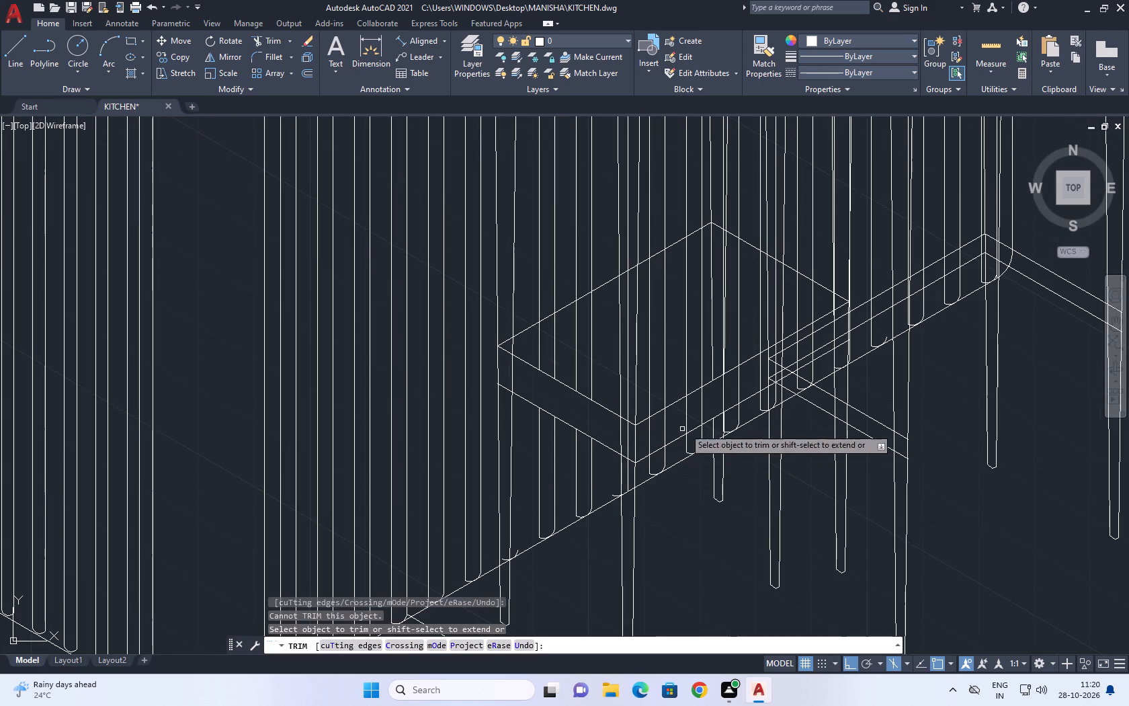
{"action": "left_click", "coordinate": [756, 374]}
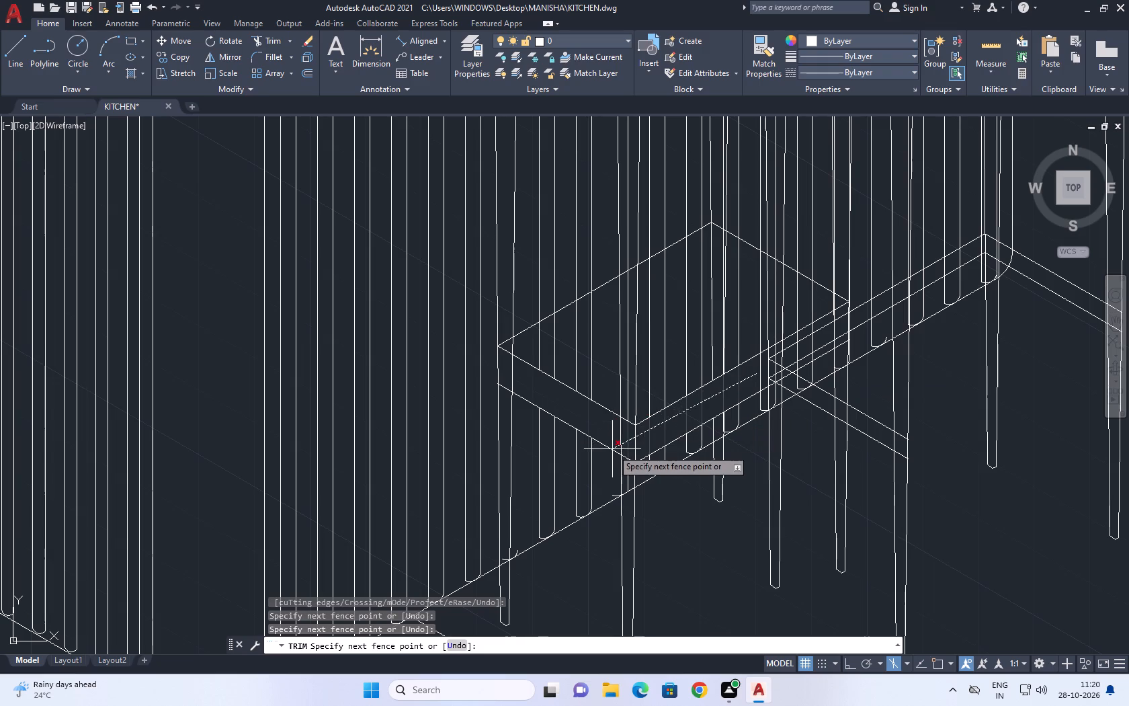
{"action": "left_click", "coordinate": [626, 443]}
{"action": "left_click", "coordinate": [657, 431]}
{"action": "left_click", "coordinate": [606, 427]}
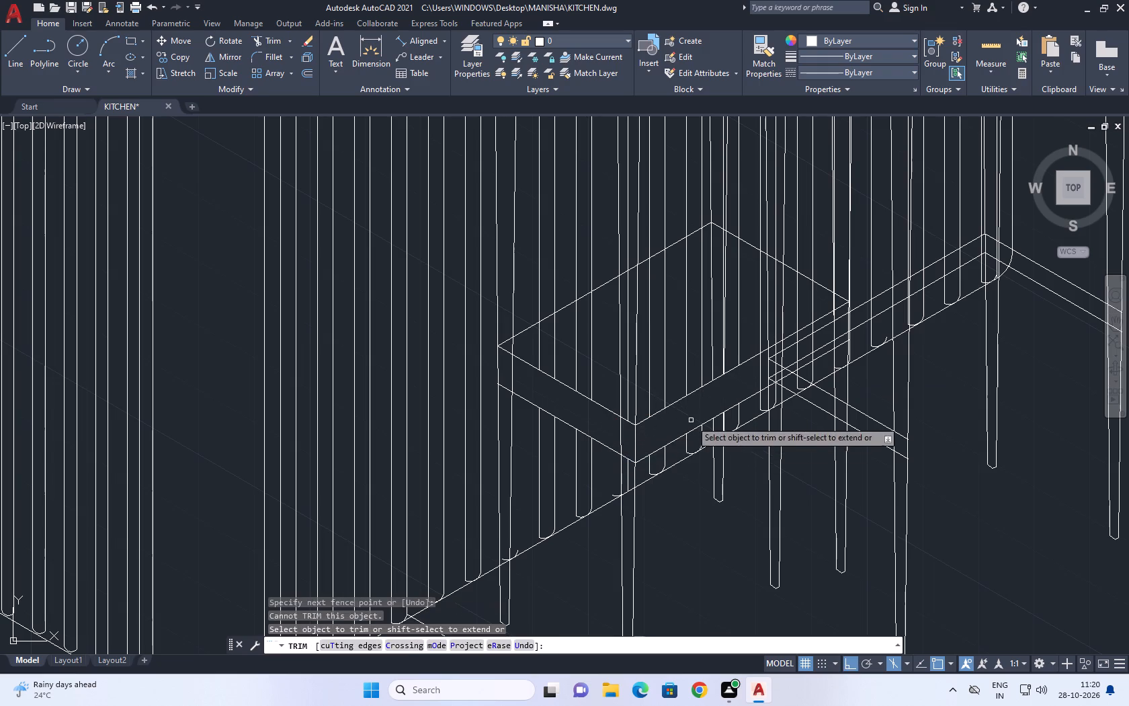
{"action": "middle_click_drag", "start_coordinate": [712, 403], "coordinate": [531, 489]}
{"action": "left_click", "coordinate": [558, 463]}
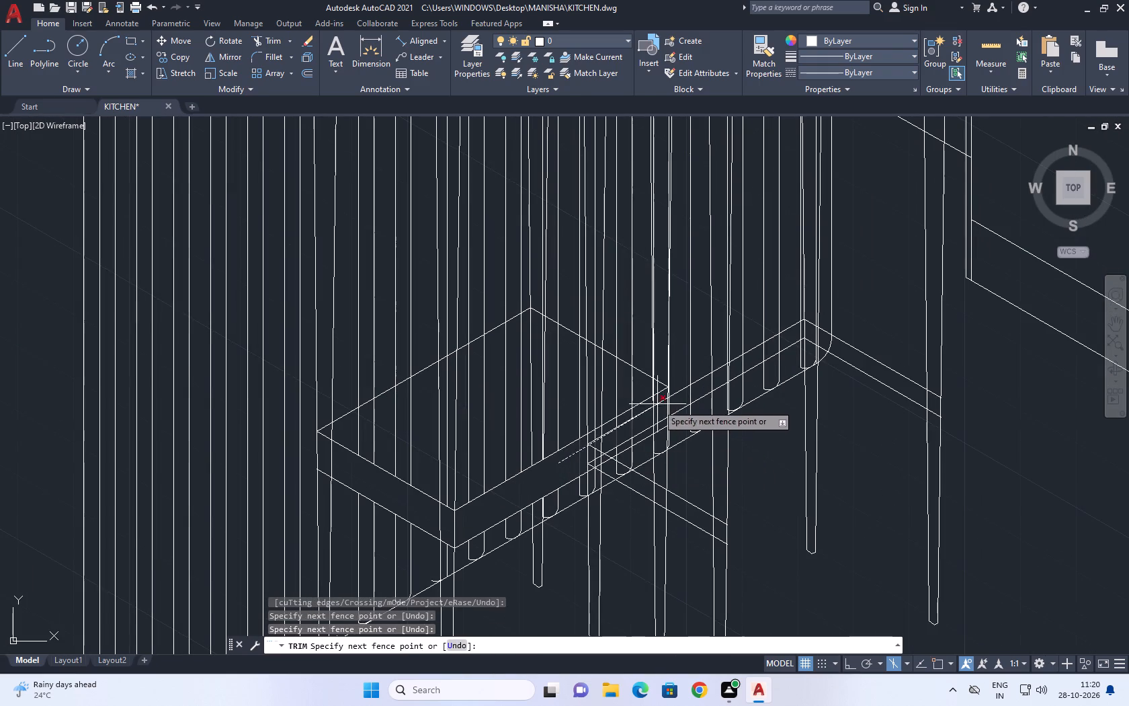
{"action": "left_click", "coordinate": [657, 403]}
Trim the flute line inside the front leg of the front-corner stool, just below the lowest point of its curved panel.
{"action": "middle_click_drag", "start_coordinate": [621, 377], "coordinate": [666, 430]}
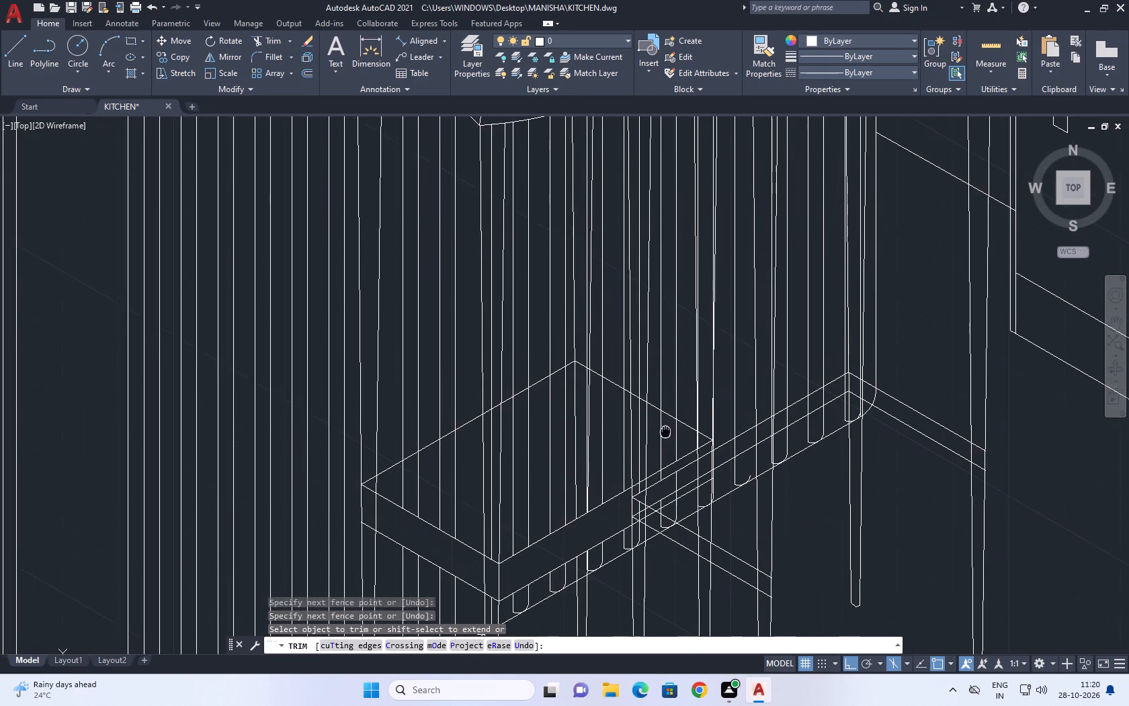
{"action": "middle_click_drag", "start_coordinate": [666, 430], "coordinate": [681, 447]}
{"action": "middle_click", "coordinate": [681, 447]}
{"action": "scroll", "coordinate": [681, 447], "scroll_direction": "down", "scroll_amount": 2}
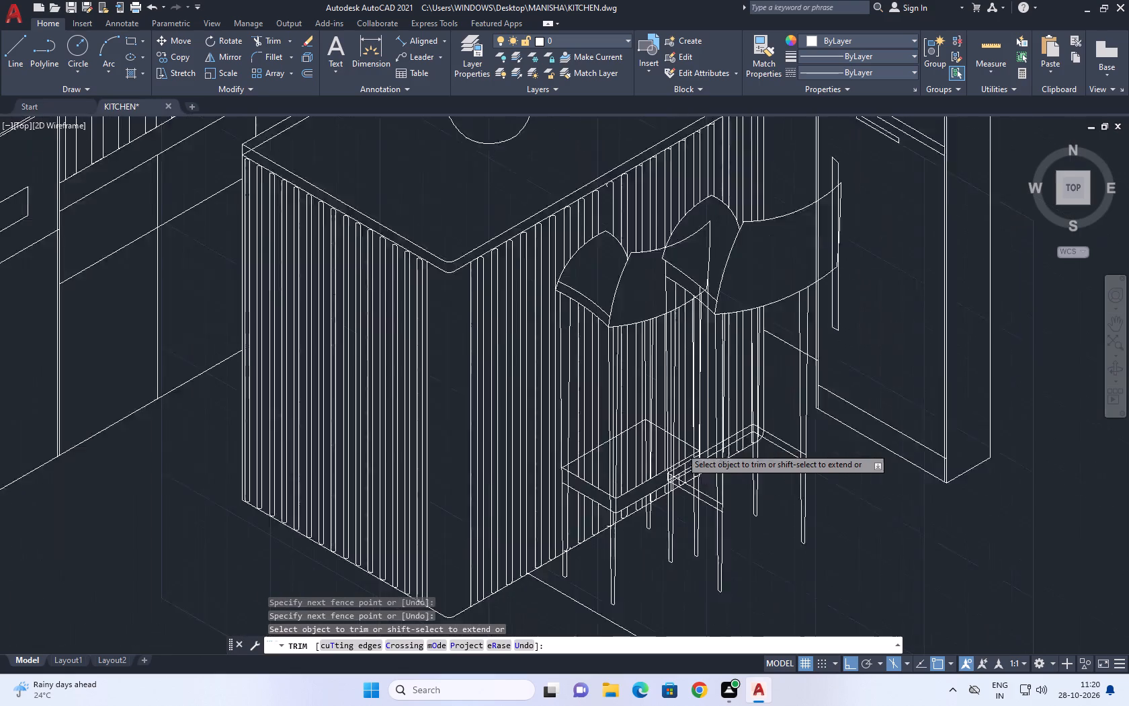
{"action": "scroll", "coordinate": [681, 447], "scroll_direction": "down", "scroll_amount": 1}
{"action": "scroll", "coordinate": [643, 383], "scroll_direction": "up", "scroll_amount": 3}
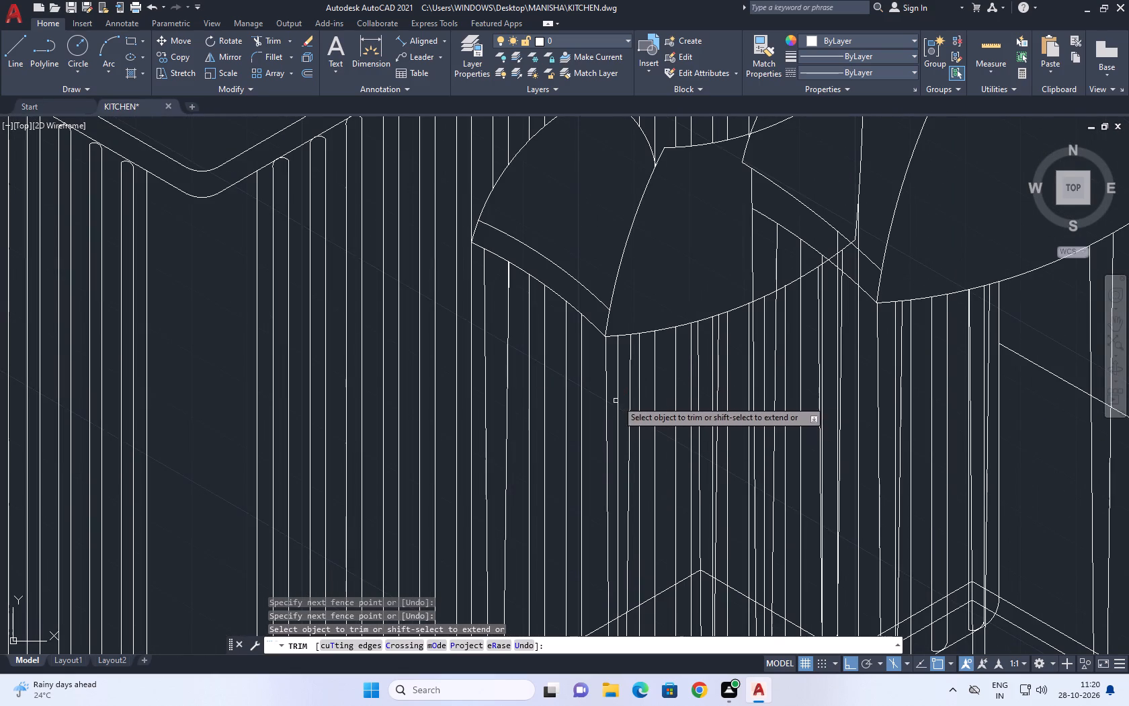
{"action": "left_click", "coordinate": [620, 396]}
{"action": "left_click", "coordinate": [615, 380]}
{"action": "scroll", "coordinate": [628, 368], "scroll_direction": "down", "scroll_amount": 4}
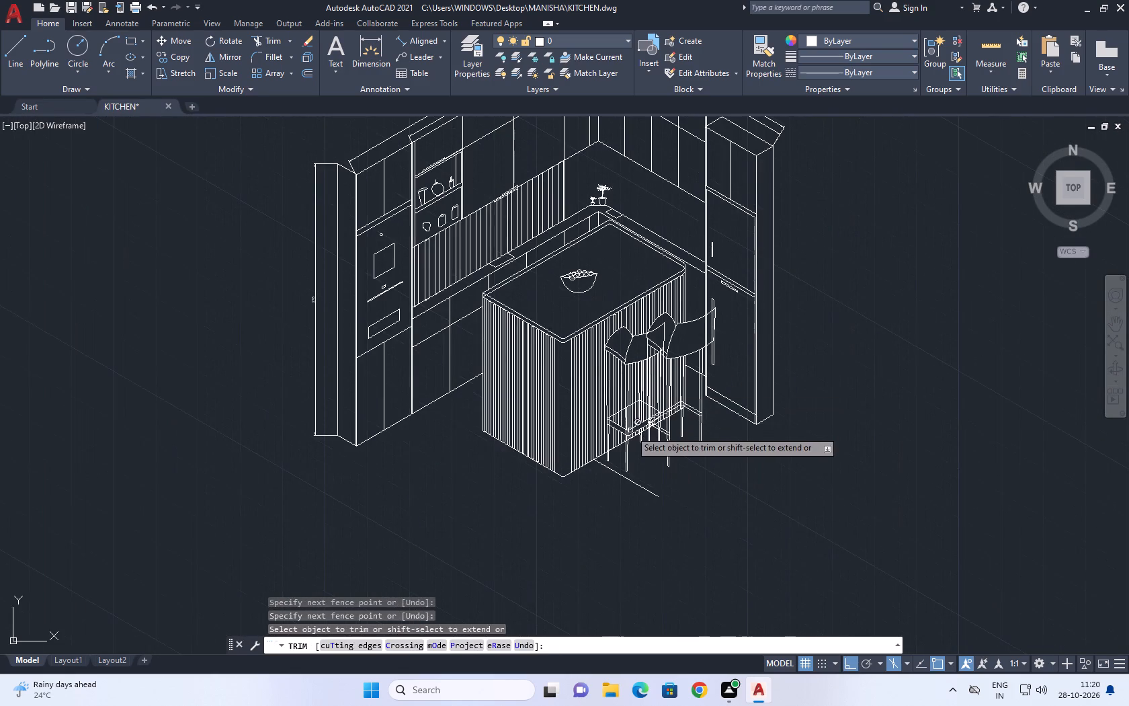
Trim the flute line inside the front leg of the front-corner stool above and below its footrest, including its leftover end at the island's base.
{"action": "scroll", "coordinate": [628, 427], "scroll_direction": "up", "scroll_amount": 3}
{"action": "left_click", "coordinate": [616, 414]}
{"action": "left_click", "coordinate": [621, 391]}
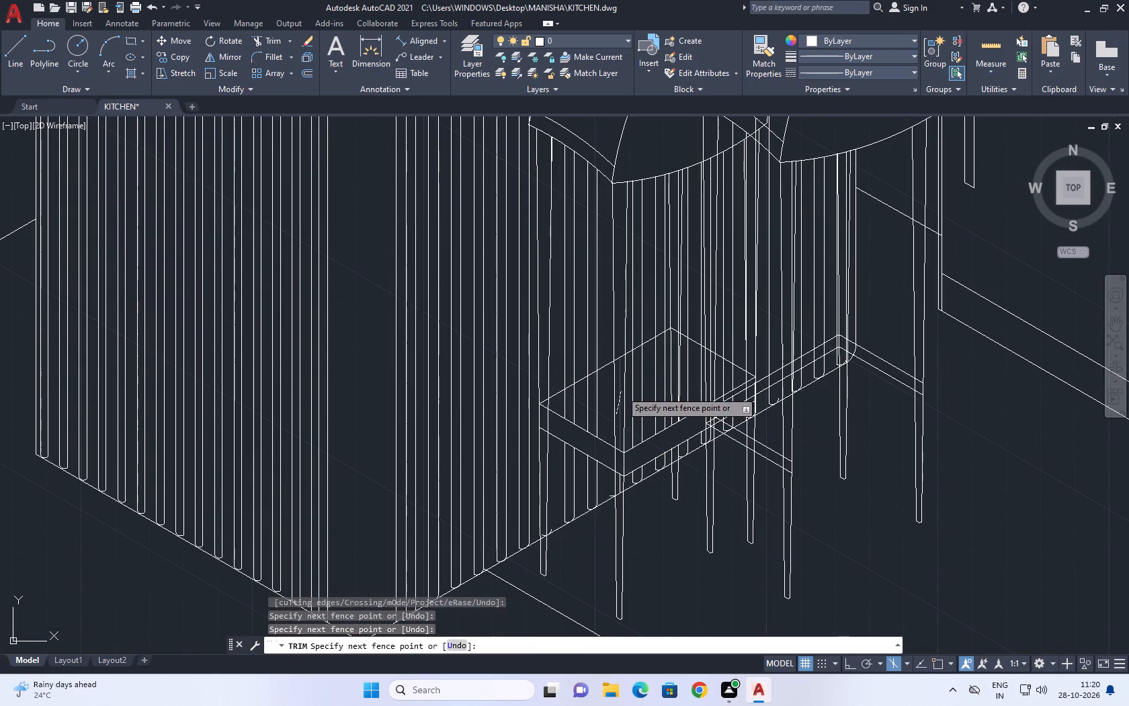
{"action": "scroll", "coordinate": [610, 490], "scroll_direction": "up", "scroll_amount": 2}
{"action": "left_click", "coordinate": [635, 475]}
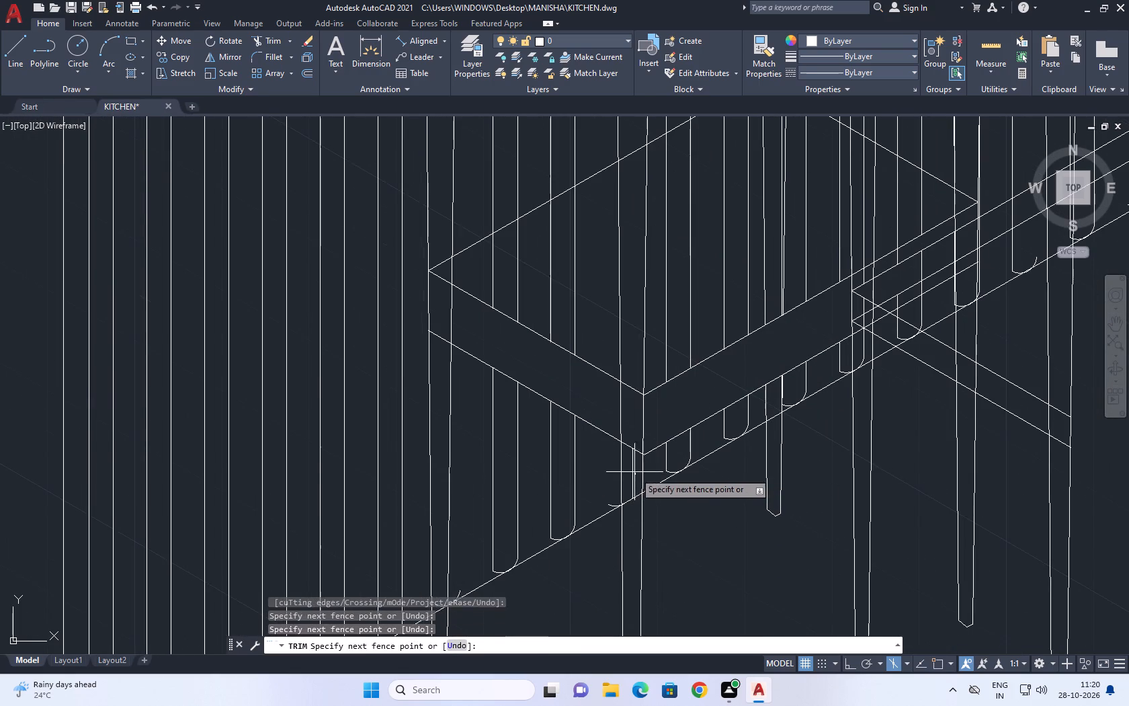
{"action": "left_click", "coordinate": [630, 461]}
{"action": "scroll", "coordinate": [618, 512], "scroll_direction": "up", "scroll_amount": 3}
{"action": "left_click", "coordinate": [610, 506]}
{"action": "left_click", "coordinate": [595, 516]}
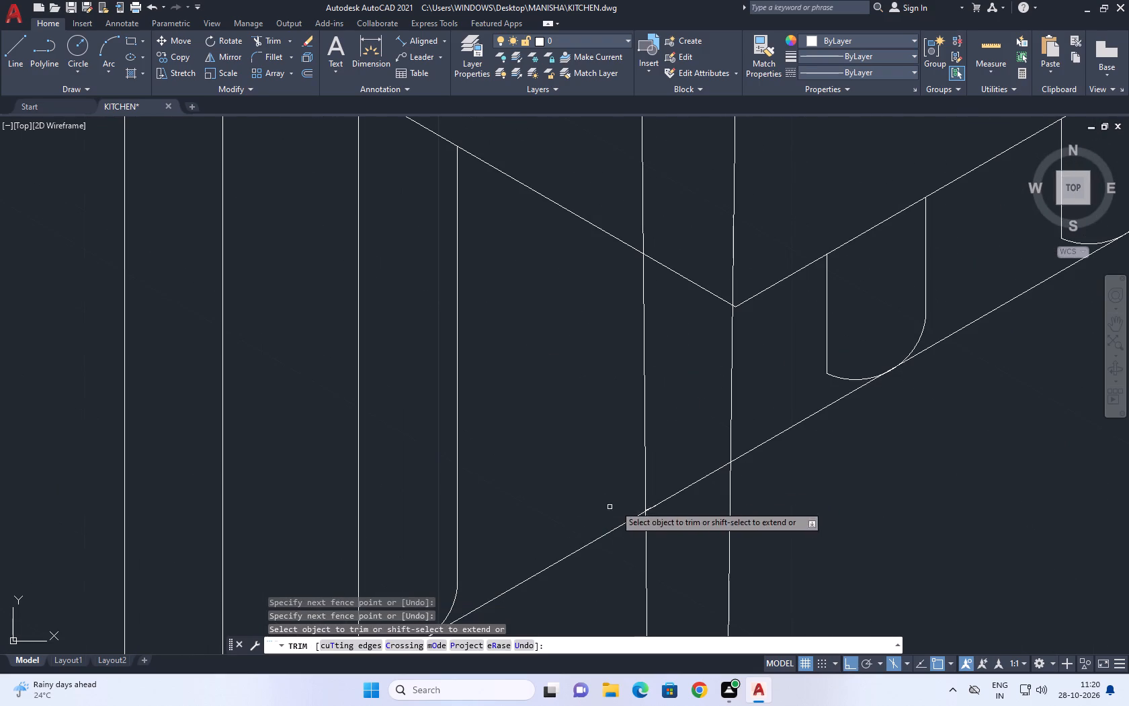
{"action": "scroll", "coordinate": [642, 483], "scroll_direction": "down", "scroll_amount": 5}
Trim the flute's side line inside the island-base portion of the cabinet-side stool's leg nearest the front-corner stool.
{"action": "middle_click_drag", "start_coordinate": [689, 436], "coordinate": [601, 487]}
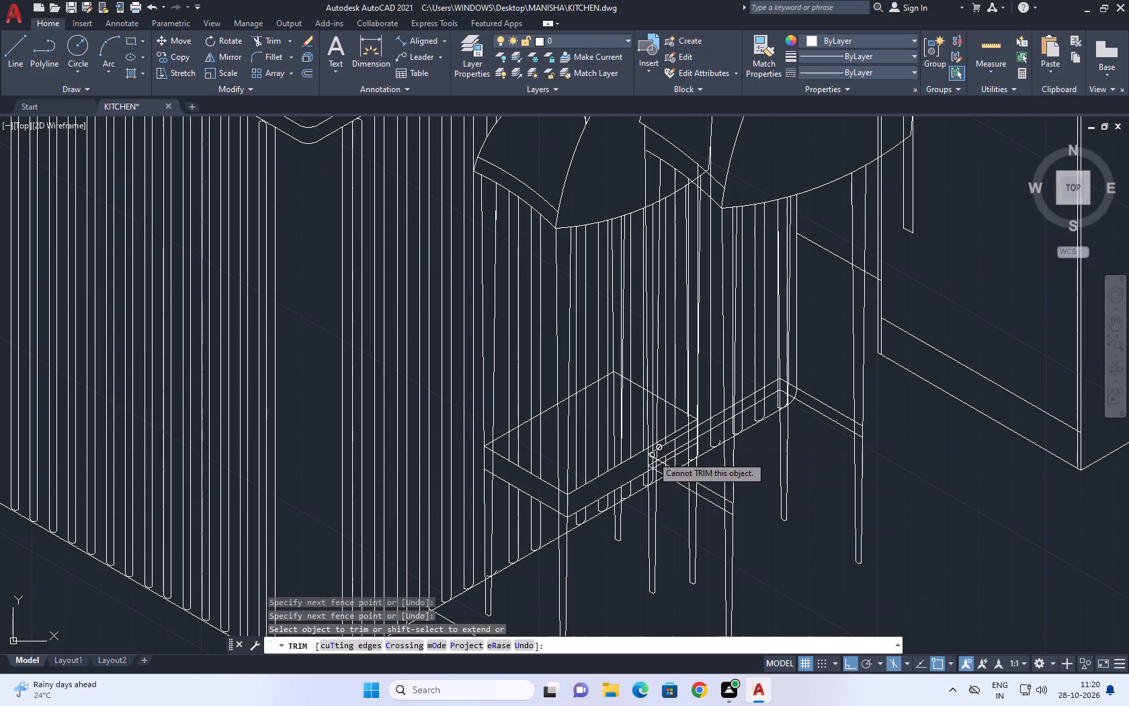
{"action": "scroll", "coordinate": [656, 479], "scroll_direction": "up", "scroll_amount": 2}
{"action": "left_click", "coordinate": [642, 482]}
{"action": "left_click", "coordinate": [649, 471]}
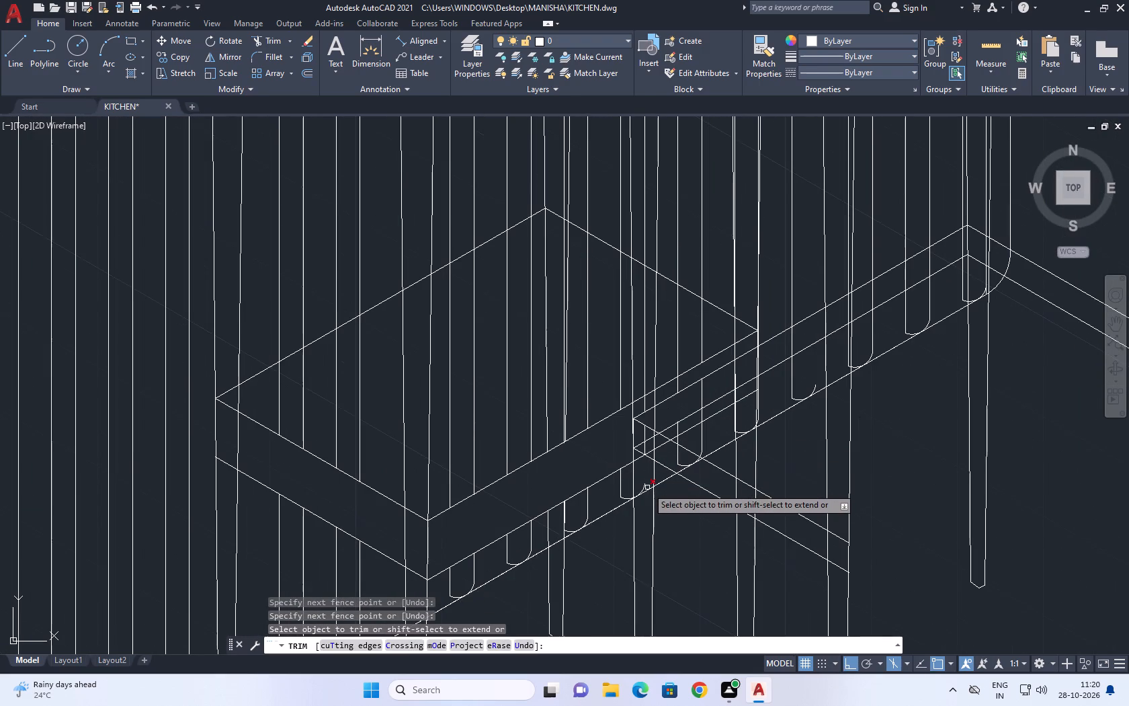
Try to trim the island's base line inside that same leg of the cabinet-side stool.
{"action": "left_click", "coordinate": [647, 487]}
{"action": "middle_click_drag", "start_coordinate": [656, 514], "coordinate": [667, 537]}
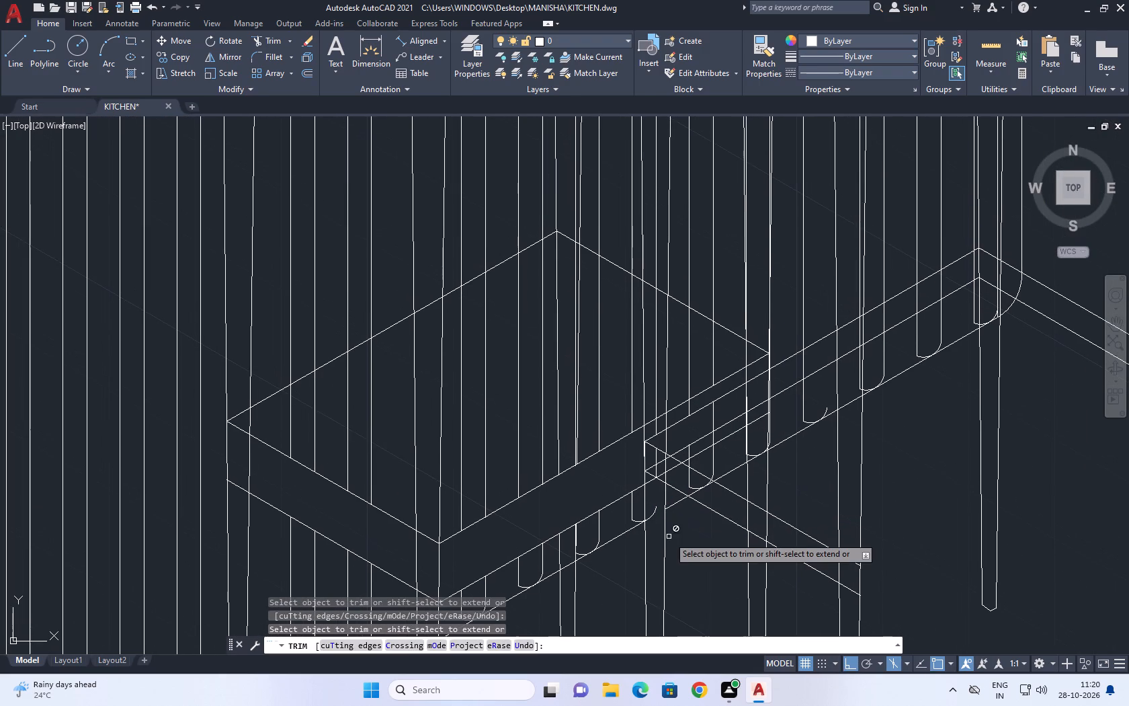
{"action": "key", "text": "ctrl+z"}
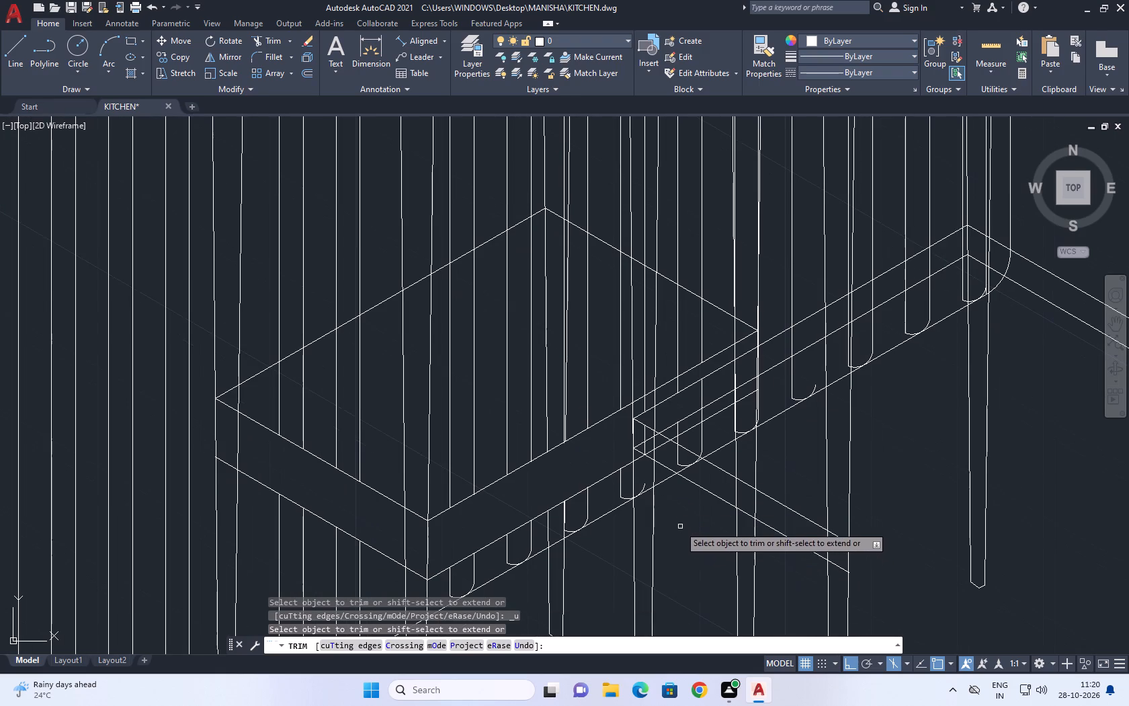
Trim the flute's rounded end and the short flute segments inside that same leg, around the corner of the cabinet-side stool's footrest.
{"action": "scroll", "coordinate": [649, 492], "scroll_direction": "up", "scroll_amount": 5}
{"action": "left_click_drag", "start_coordinate": [645, 451], "coordinate": [642, 442]}
{"action": "left_click", "coordinate": [557, 481]}
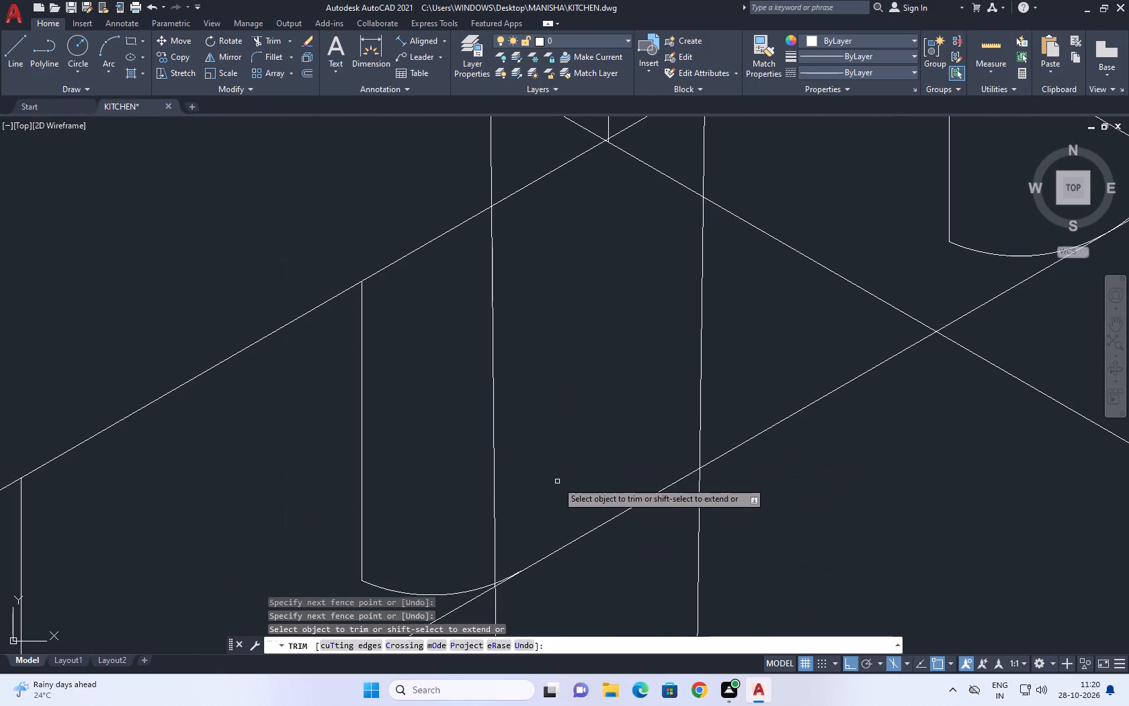
{"action": "scroll", "coordinate": [602, 453], "scroll_direction": "down", "scroll_amount": 4}
{"action": "scroll", "coordinate": [608, 377], "scroll_direction": "up", "scroll_amount": 2}
{"action": "left_click", "coordinate": [612, 358]}
{"action": "left_click", "coordinate": [575, 414]}
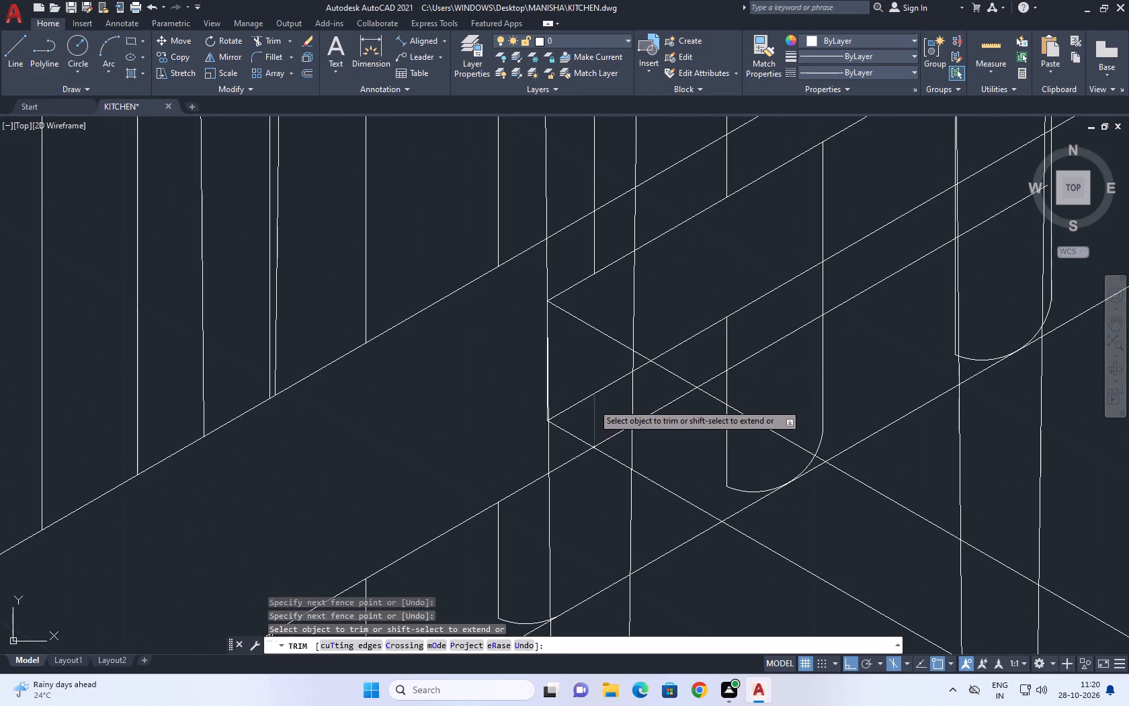
{"action": "left_click", "coordinate": [593, 403]}
{"action": "left_click", "coordinate": [593, 450]}
{"action": "left_click", "coordinate": [582, 464]}
{"action": "left_click", "coordinate": [605, 437]}
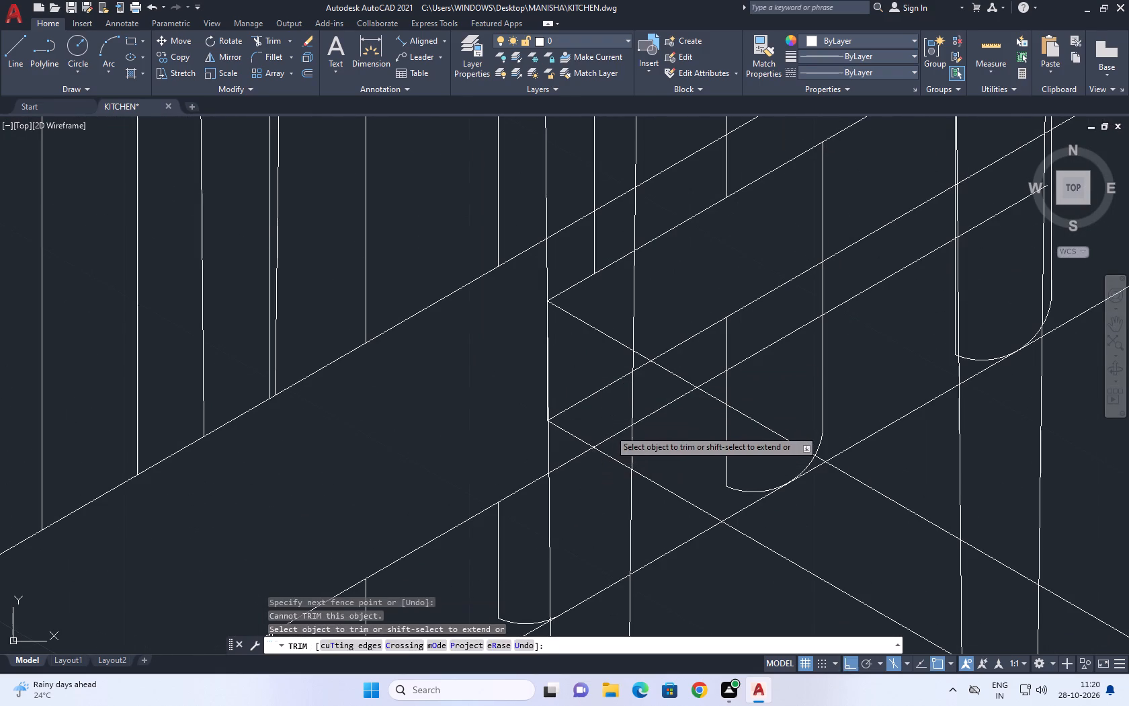
{"action": "left_click", "coordinate": [610, 430]}
{"action": "left_click", "coordinate": [608, 454]}
{"action": "scroll", "coordinate": [613, 452], "scroll_direction": "down", "scroll_amount": 3}
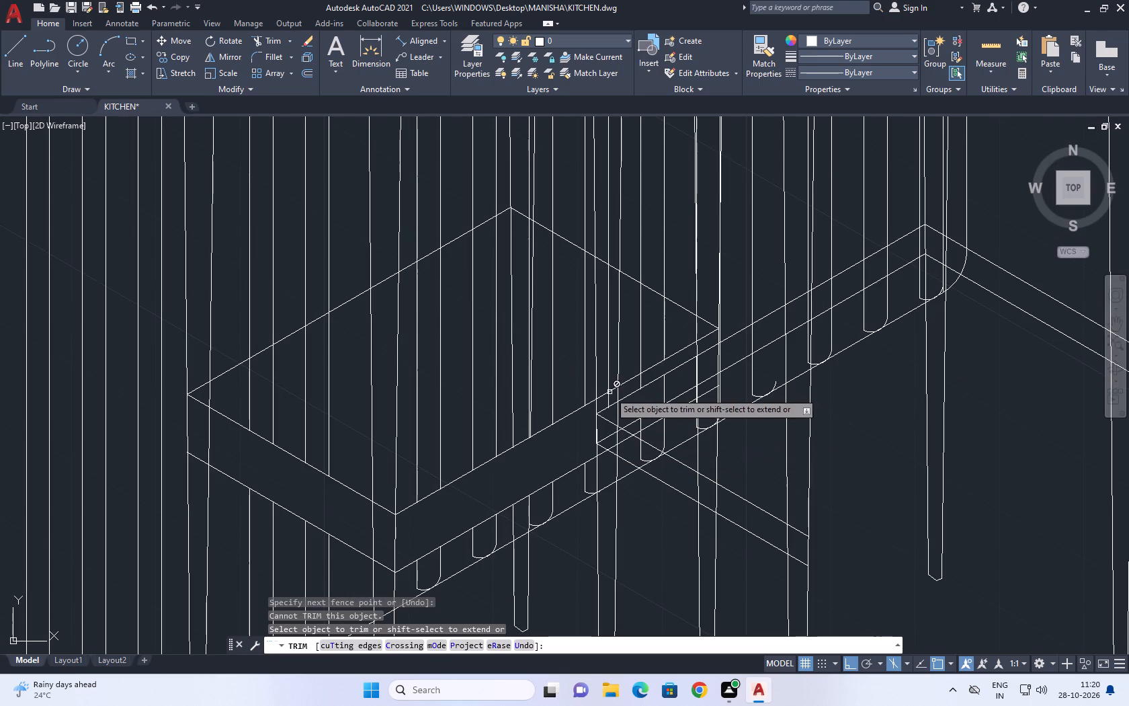
Trim the flute line inside that same leg where it crosses the front-corner stool's footrest top and continues above it.
{"action": "left_click", "coordinate": [609, 393]}
{"action": "left_click", "coordinate": [608, 398]}
{"action": "left_click", "coordinate": [610, 377]}
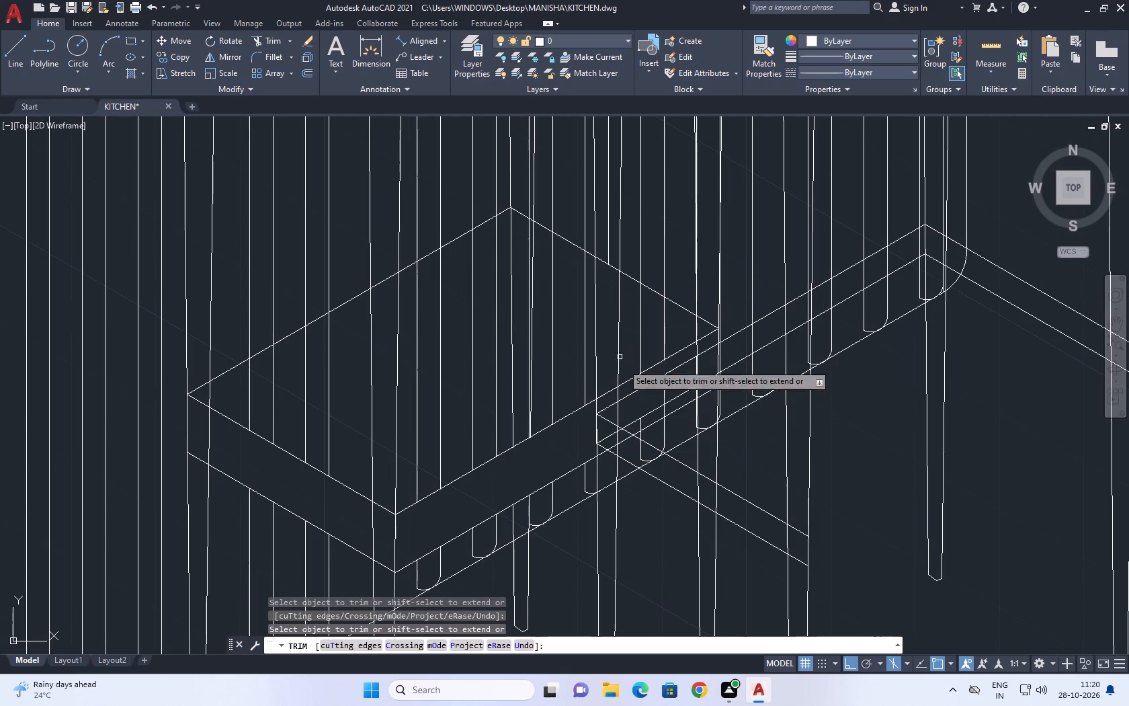
{"action": "middle_click_drag", "start_coordinate": [668, 496], "coordinate": [722, 668]}
{"action": "left_click", "coordinate": [656, 401]}
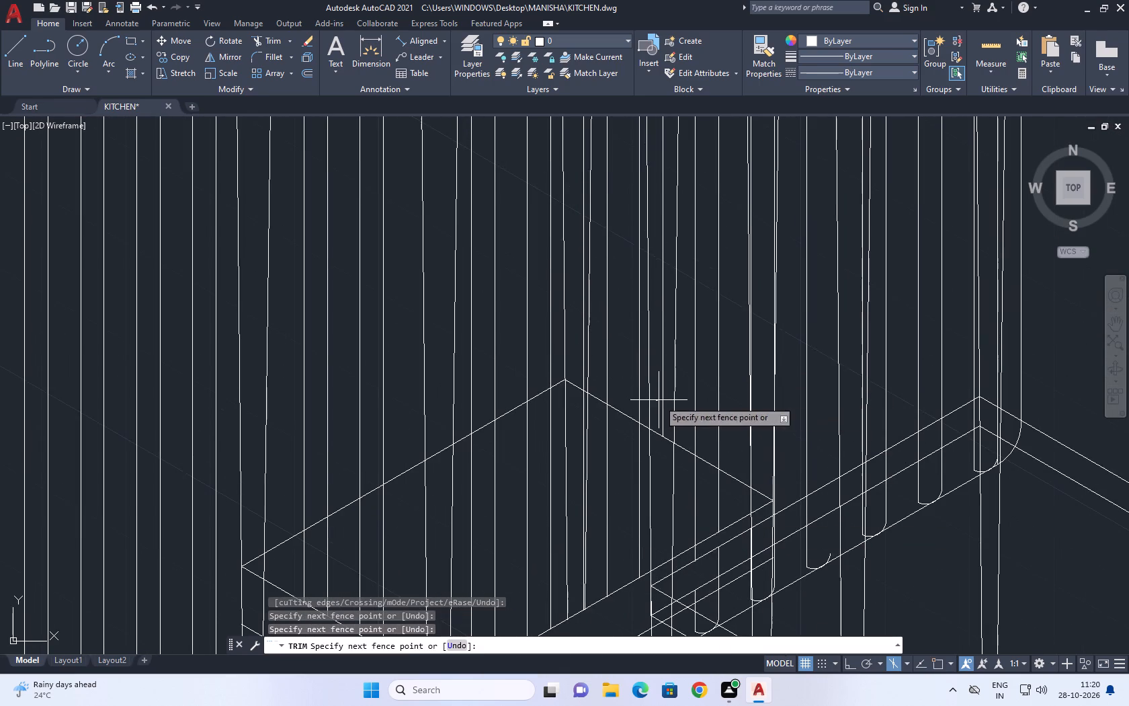
{"action": "left_click", "coordinate": [665, 403]}
Trim the flute line inside the rear leg of the front-corner stool, both within the footrest outline and above its back corner.
{"action": "scroll", "coordinate": [667, 405], "scroll_direction": "down", "scroll_amount": 3}
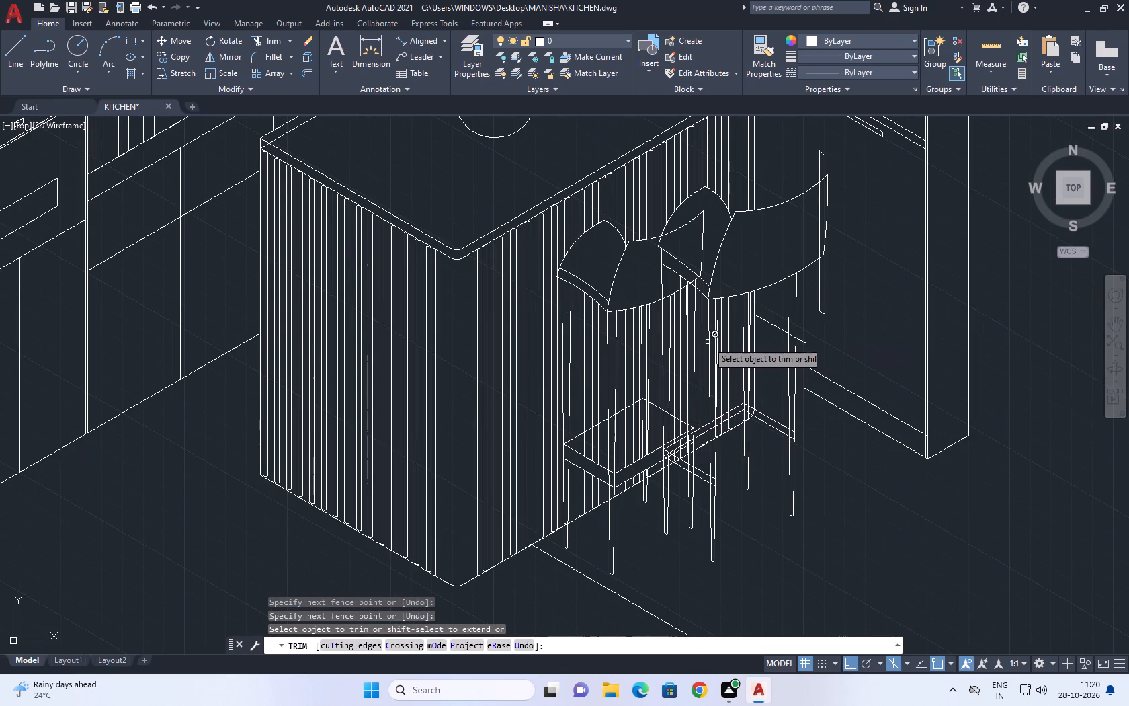
{"action": "scroll", "coordinate": [669, 278], "scroll_direction": "up", "scroll_amount": 2}
{"action": "middle_click_drag", "start_coordinate": [809, 446], "coordinate": [689, 275]}
{"action": "scroll", "coordinate": [701, 321], "scroll_direction": "down", "scroll_amount": 3}
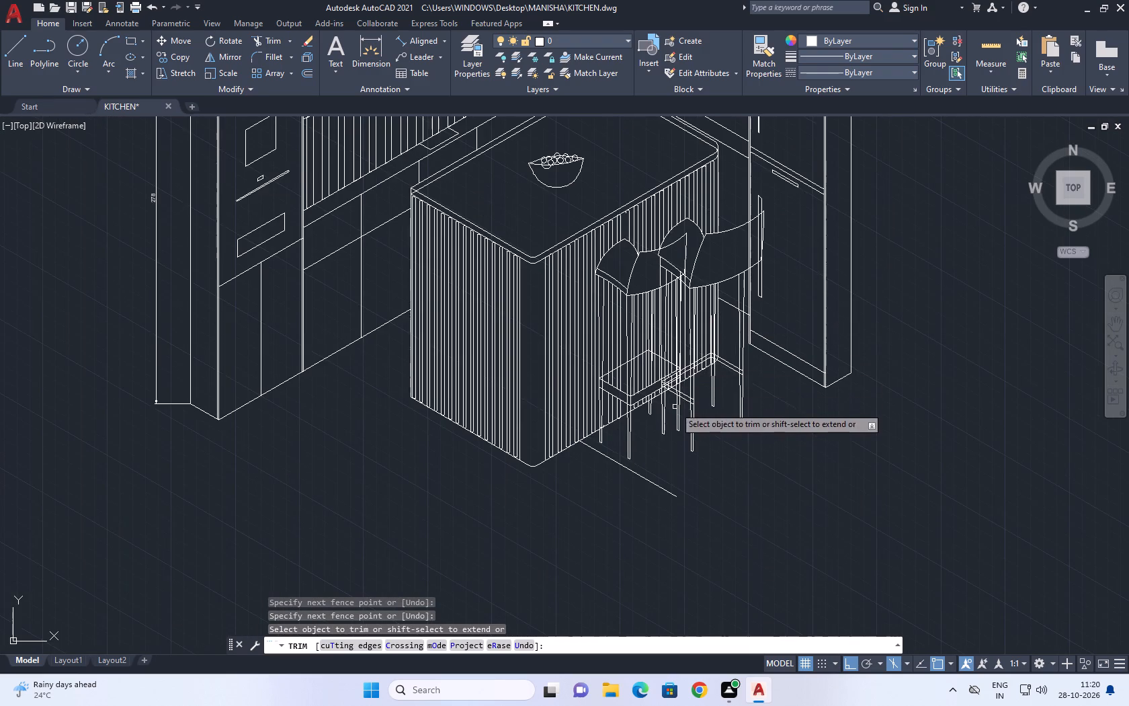
{"action": "scroll", "coordinate": [675, 407], "scroll_direction": "up", "scroll_amount": 2}
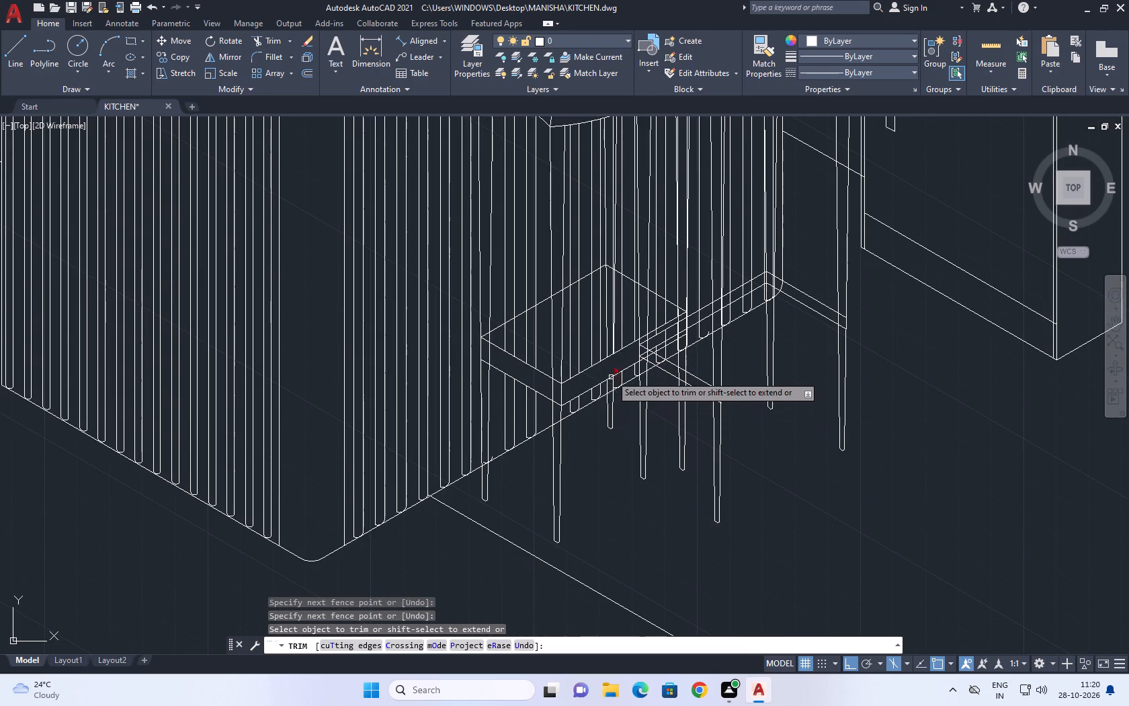
{"action": "scroll", "coordinate": [615, 313], "scroll_direction": "up", "scroll_amount": 2}
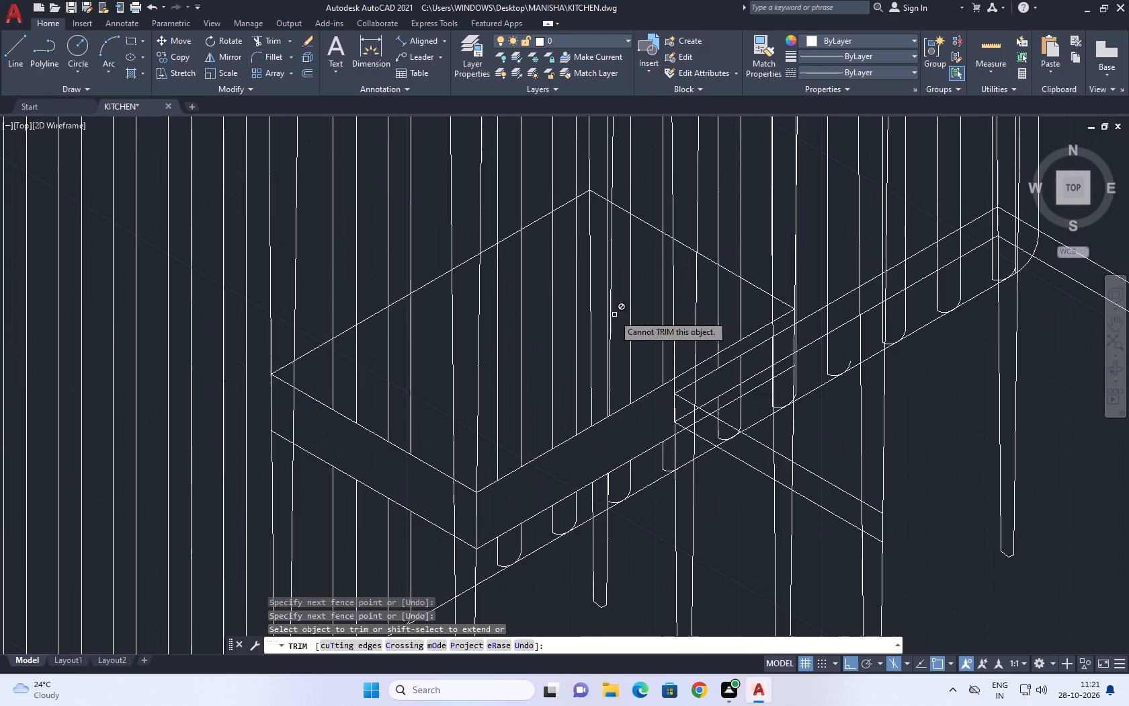
{"action": "left_click", "coordinate": [606, 311]}
{"action": "middle_click_drag", "start_coordinate": [623, 259], "coordinate": [687, 610]}
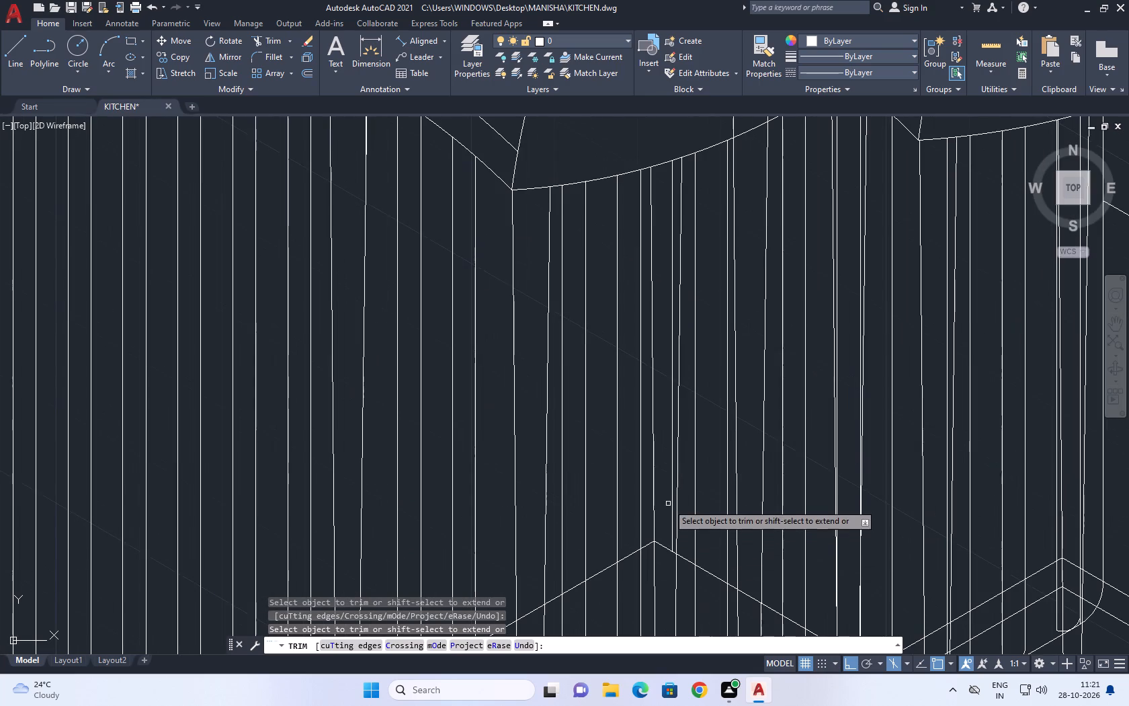
{"action": "left_click", "coordinate": [669, 500]}
{"action": "left_click", "coordinate": [672, 504]}
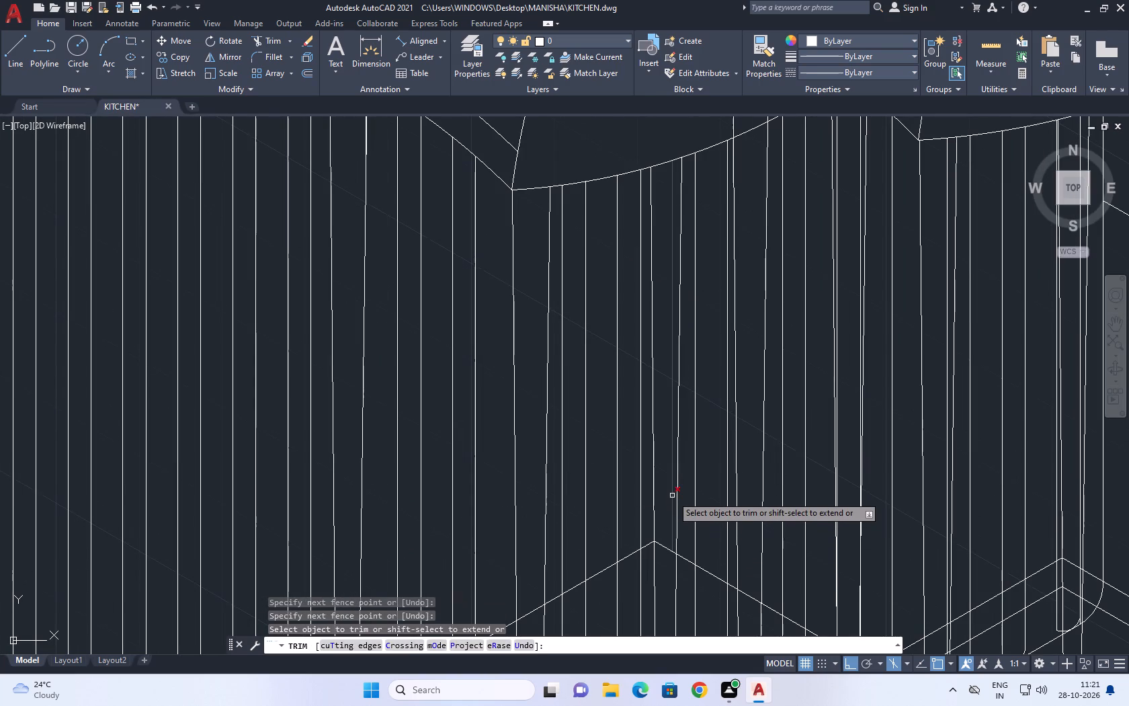
{"action": "left_click", "coordinate": [672, 496]}
{"action": "scroll", "coordinate": [661, 479], "scroll_direction": "down", "scroll_amount": 3}
{"action": "middle_click_drag", "start_coordinate": [745, 505], "coordinate": [722, 494]}
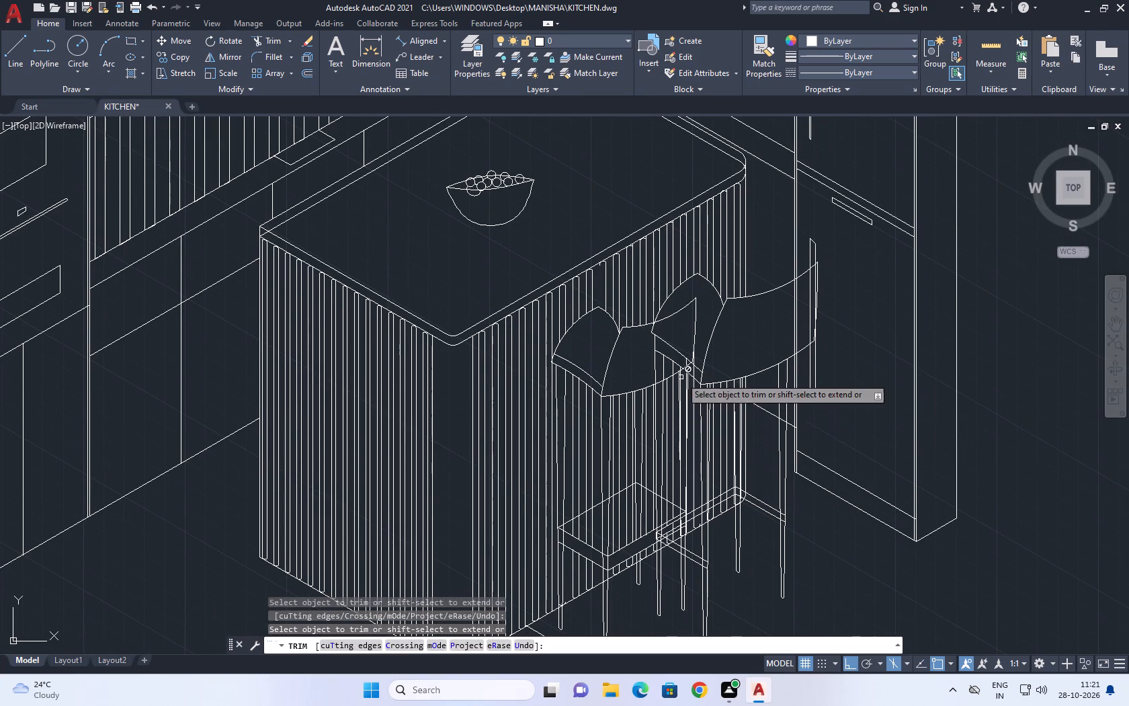
Trim the flute lines inside the overlap of the two stools' curved panels and just below the cabinet-side stool's narrow panel.
{"action": "scroll", "coordinate": [691, 366], "scroll_direction": "up", "scroll_amount": 2}
{"action": "left_click", "coordinate": [700, 389]}
{"action": "left_click", "coordinate": [662, 360]}
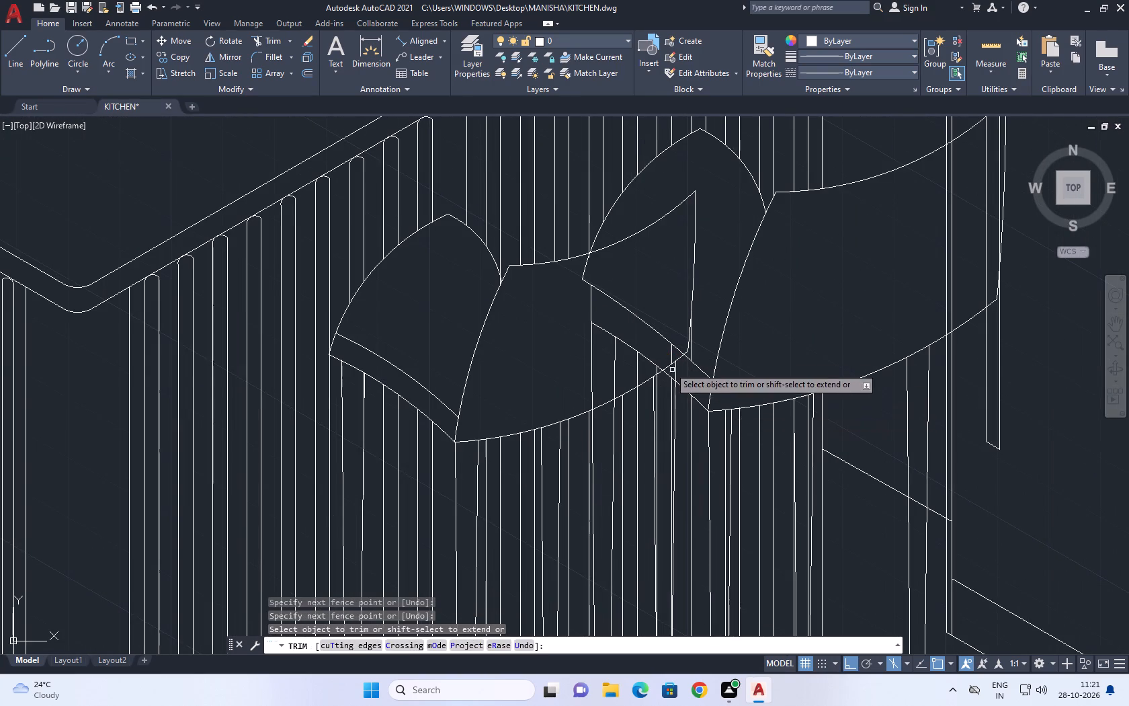
{"action": "scroll", "coordinate": [671, 375], "scroll_direction": "up", "scroll_amount": 1}
{"action": "left_click", "coordinate": [676, 375]}
{"action": "left_click", "coordinate": [685, 367]}
{"action": "left_click", "coordinate": [661, 341]}
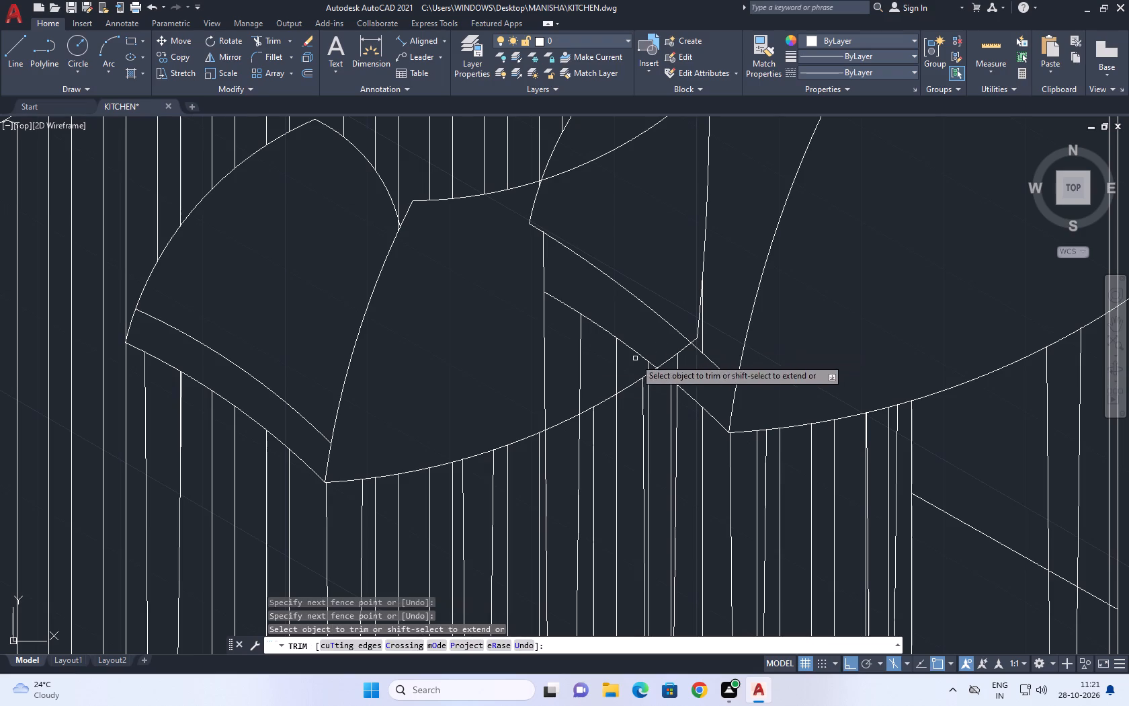
{"action": "left_click", "coordinate": [567, 365]}
{"action": "left_click", "coordinate": [657, 365]}
{"action": "left_click", "coordinate": [578, 352]}
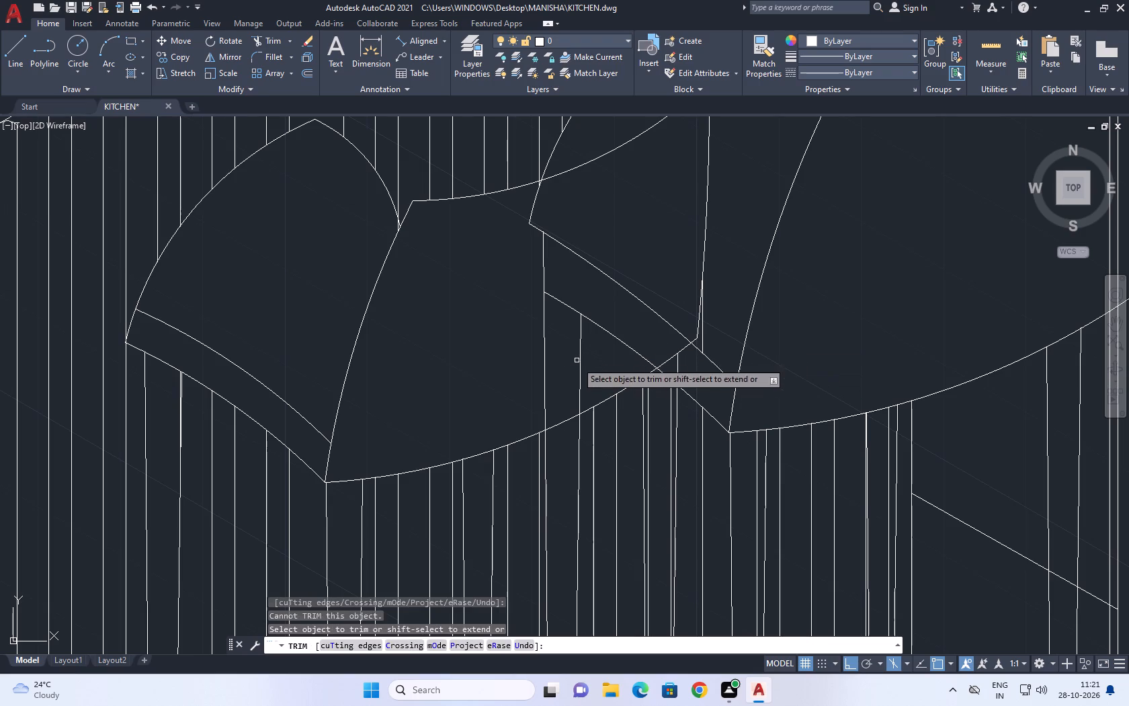
{"action": "left_click", "coordinate": [577, 362]}
{"action": "left_click", "coordinate": [598, 322]}
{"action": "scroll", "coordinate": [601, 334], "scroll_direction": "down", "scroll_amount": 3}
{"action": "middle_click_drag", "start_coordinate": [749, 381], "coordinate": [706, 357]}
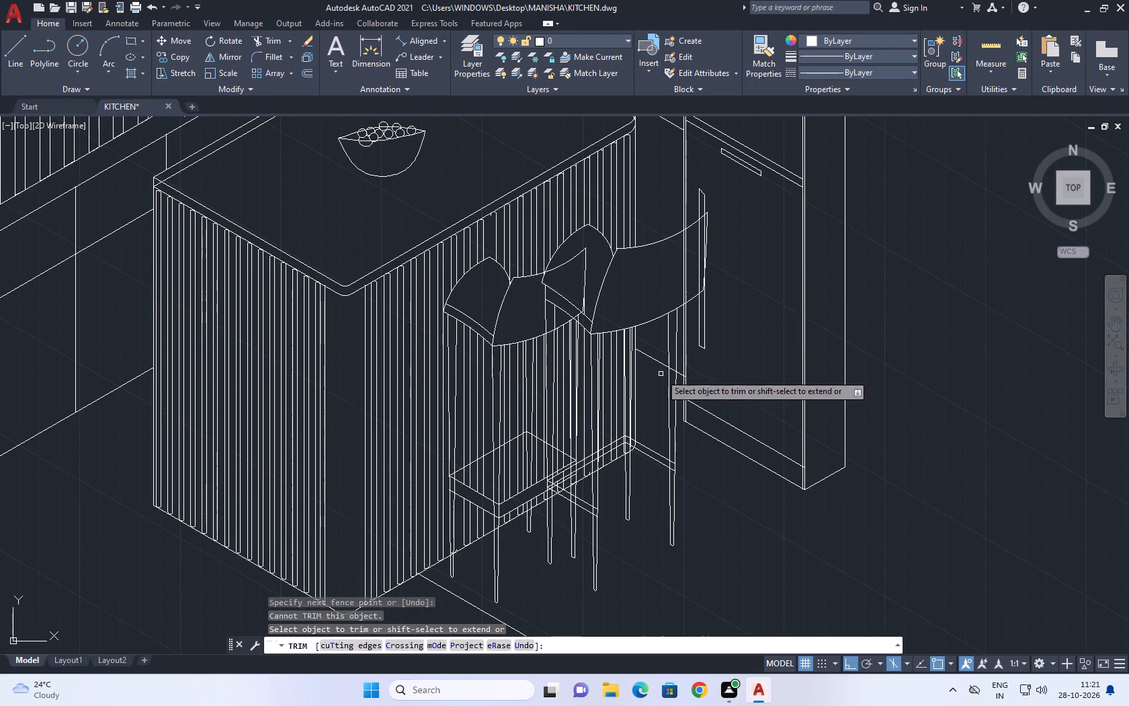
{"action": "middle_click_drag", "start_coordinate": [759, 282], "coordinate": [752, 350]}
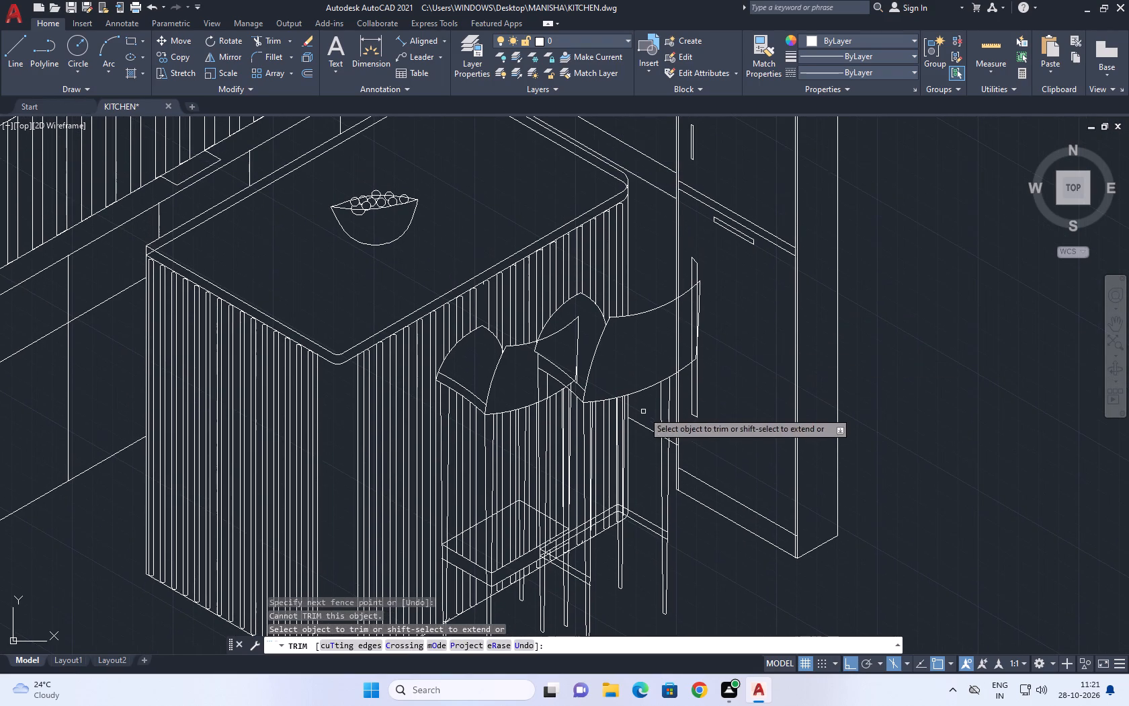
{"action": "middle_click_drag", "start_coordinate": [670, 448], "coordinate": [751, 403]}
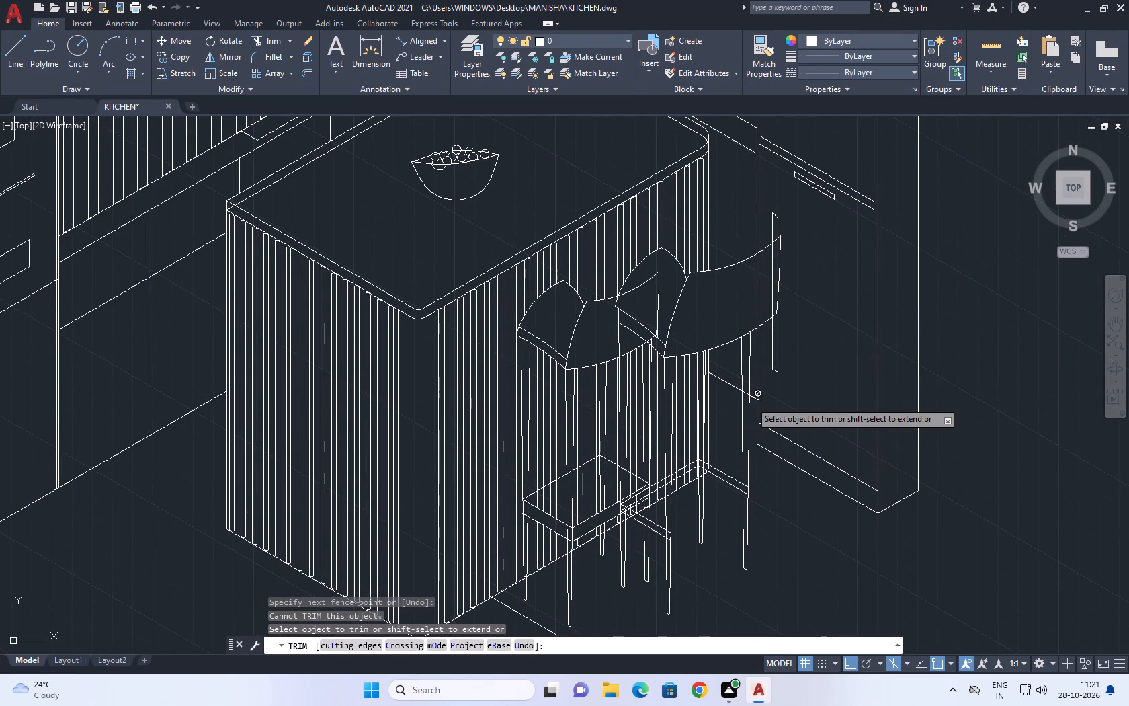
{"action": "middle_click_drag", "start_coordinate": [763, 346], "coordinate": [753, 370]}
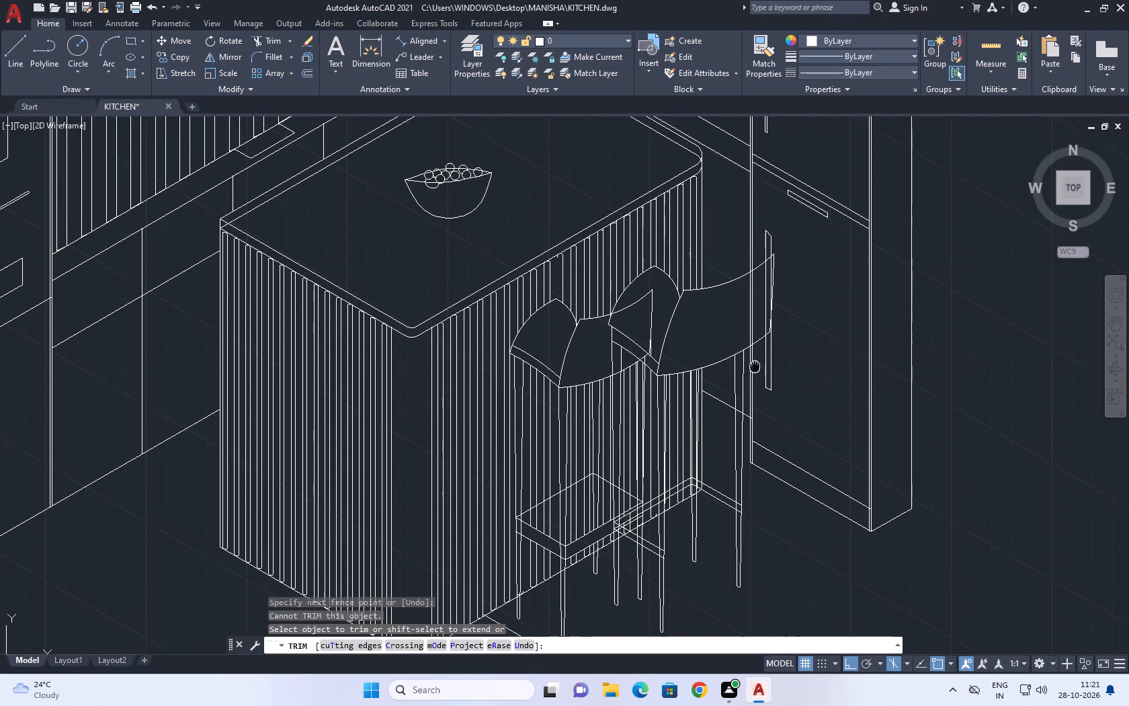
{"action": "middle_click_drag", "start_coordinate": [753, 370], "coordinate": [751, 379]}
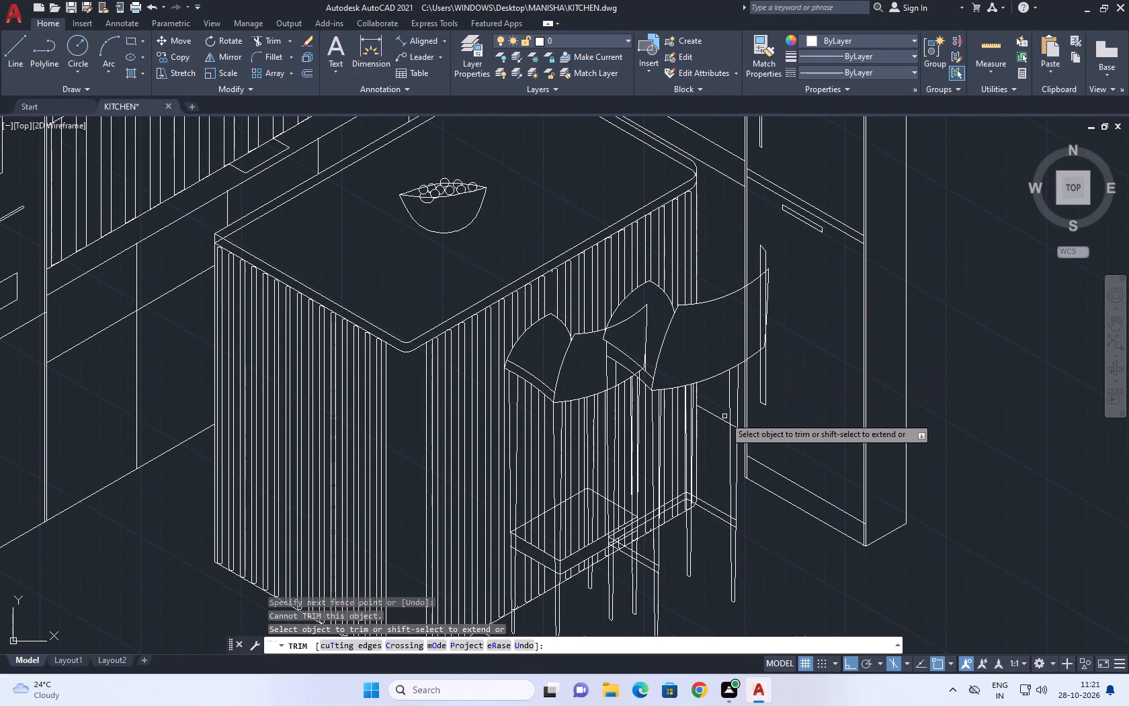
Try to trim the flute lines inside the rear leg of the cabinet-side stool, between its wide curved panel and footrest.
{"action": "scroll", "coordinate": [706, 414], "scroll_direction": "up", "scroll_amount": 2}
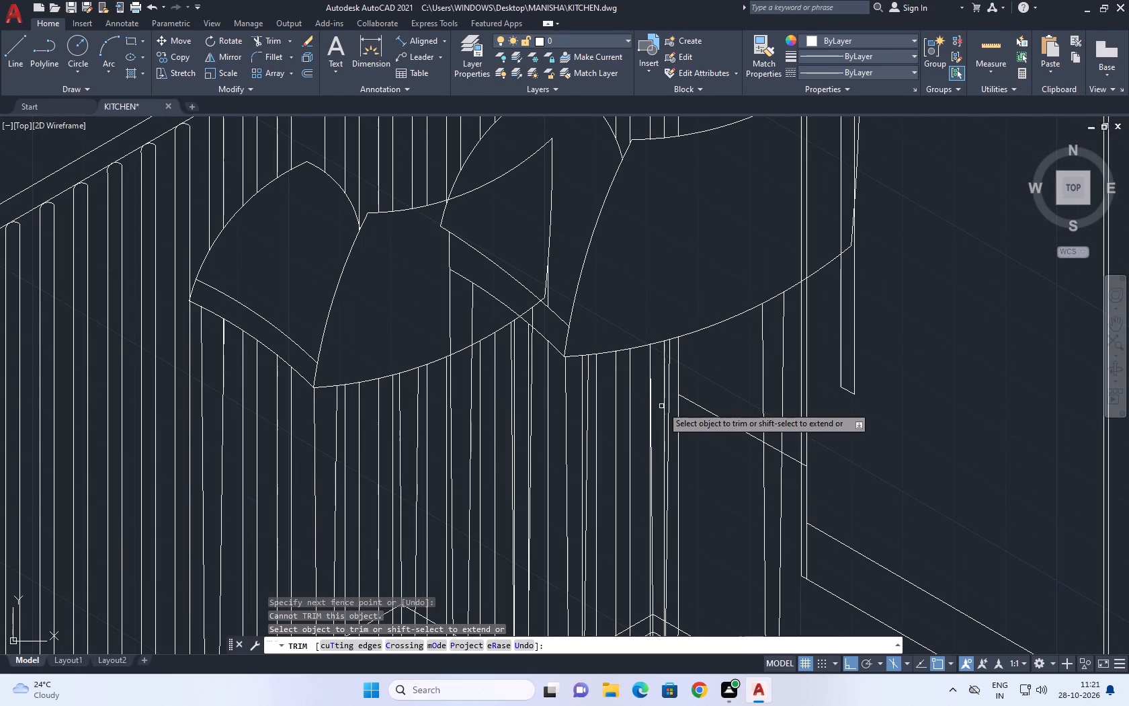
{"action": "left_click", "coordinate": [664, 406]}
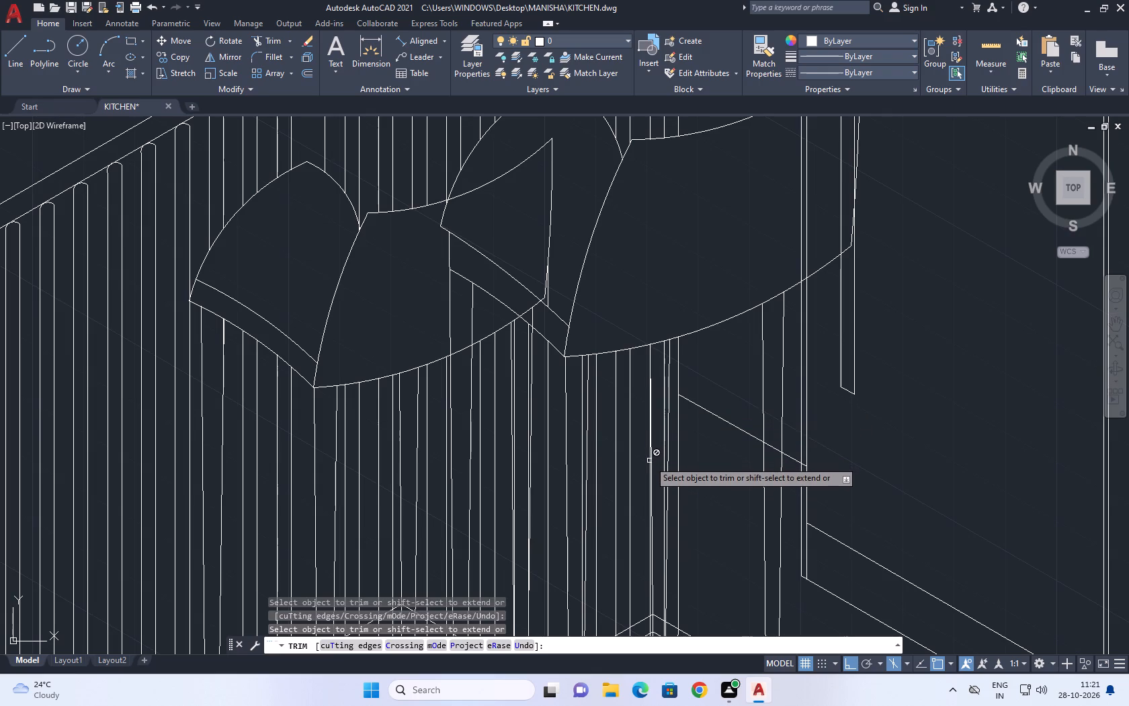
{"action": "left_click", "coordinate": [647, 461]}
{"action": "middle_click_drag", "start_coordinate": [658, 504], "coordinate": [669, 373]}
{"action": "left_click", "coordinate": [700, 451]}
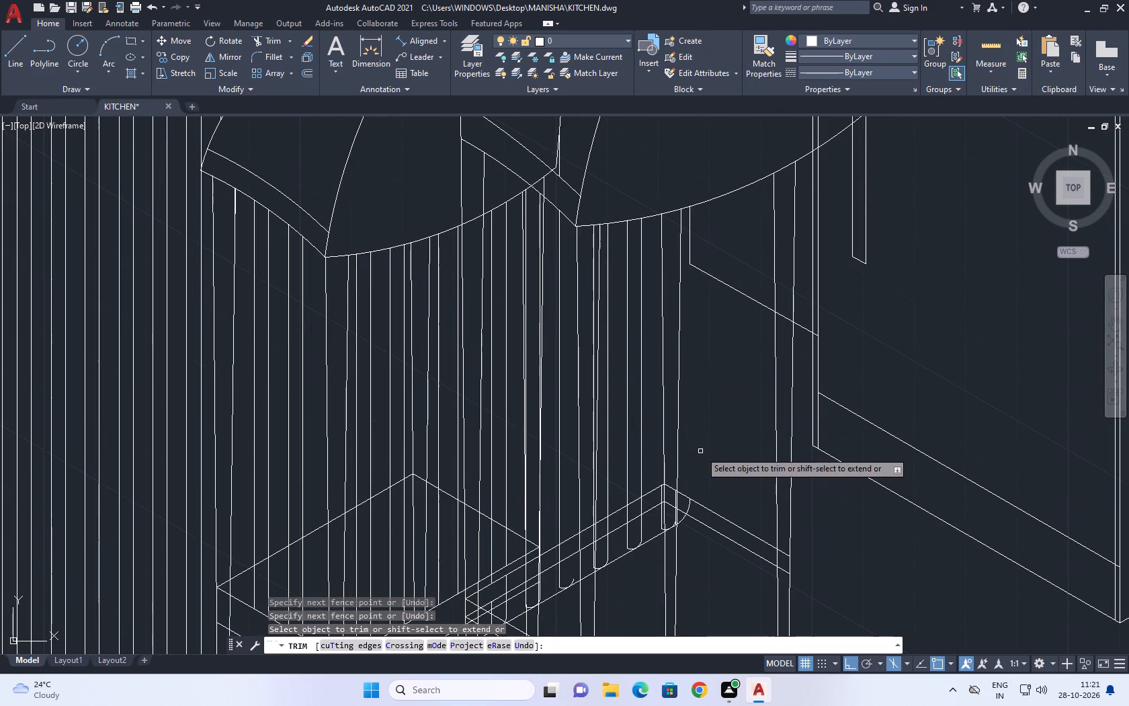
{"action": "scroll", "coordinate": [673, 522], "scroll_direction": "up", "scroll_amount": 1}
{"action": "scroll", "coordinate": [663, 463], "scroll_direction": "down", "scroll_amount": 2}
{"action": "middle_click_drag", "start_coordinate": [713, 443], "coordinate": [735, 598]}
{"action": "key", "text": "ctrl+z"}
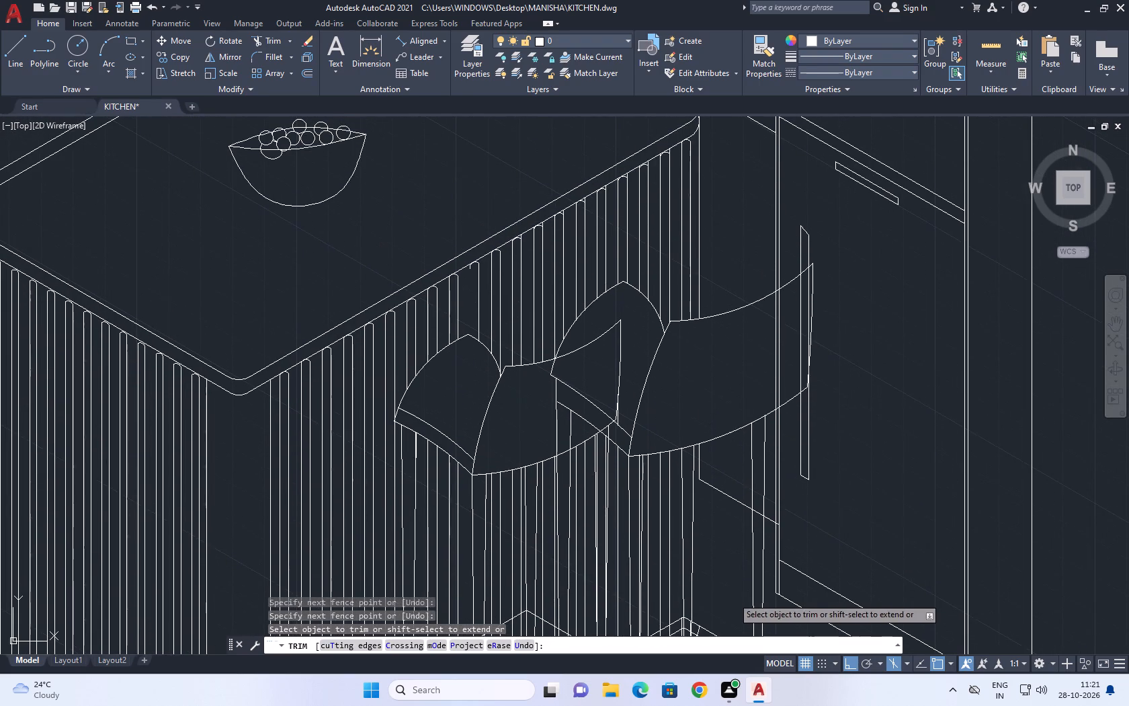
Trim the flute lines inside the rear leg of the cabinet-side stool, below its wide curved panel.
{"action": "left_click", "coordinate": [668, 430]}
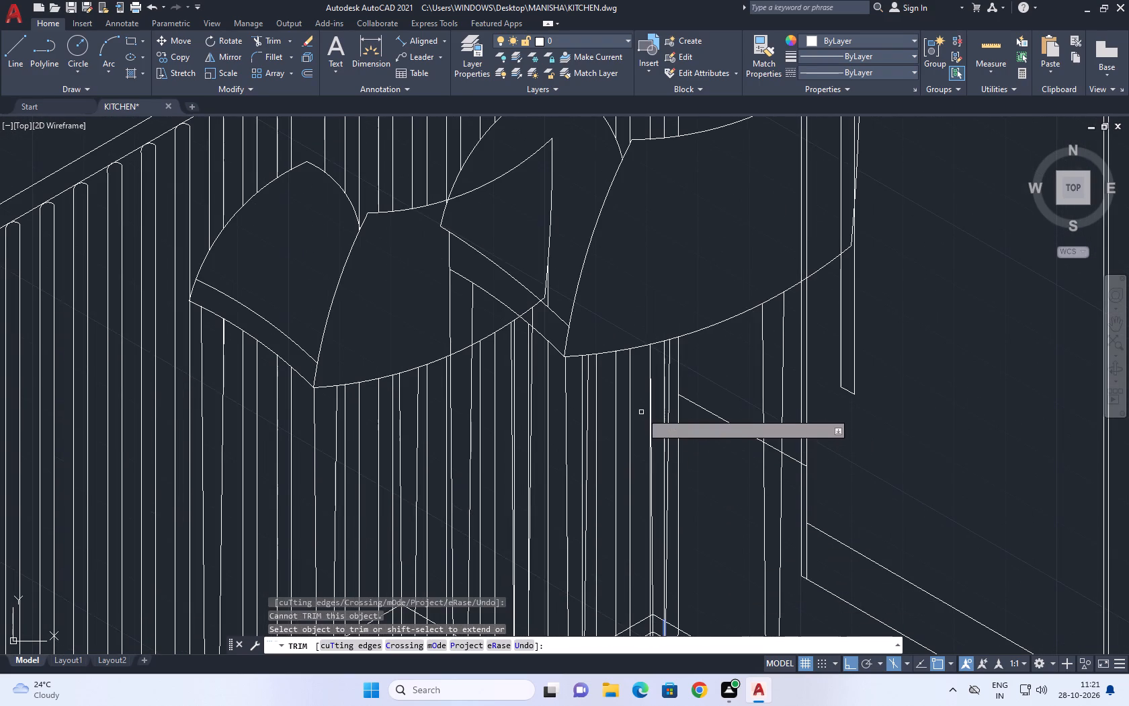
{"action": "left_click", "coordinate": [649, 465]}
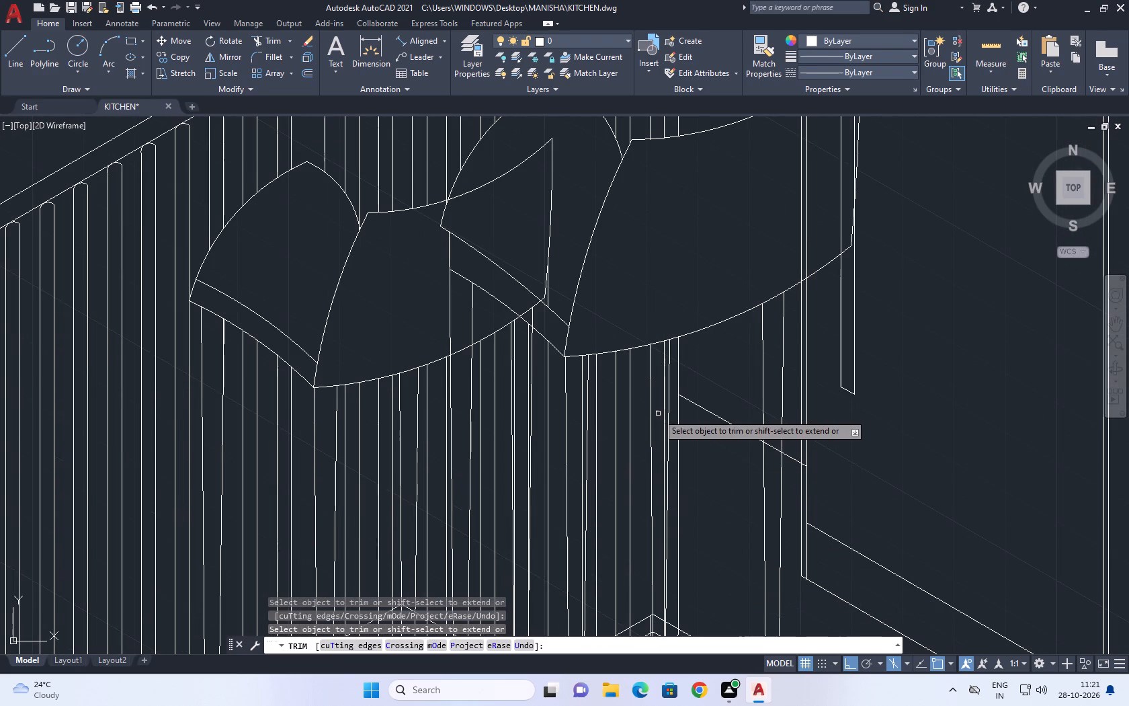
{"action": "left_click", "coordinate": [663, 422]}
{"action": "scroll", "coordinate": [670, 378], "scroll_direction": "down", "scroll_amount": 1}
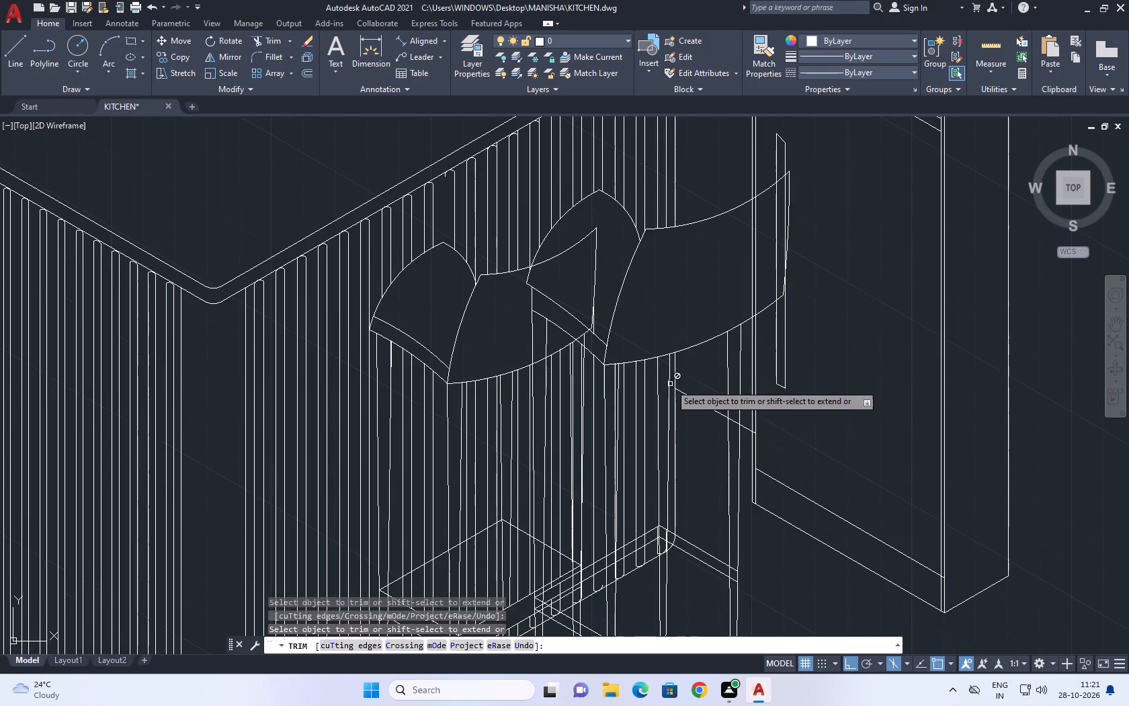
Trim the flute line and its rounded bottom arc inside the cabinet-side stool's rear leg, at the footrest's back corner.
{"action": "middle_click_drag", "start_coordinate": [650, 543], "coordinate": [665, 403]}
{"action": "scroll", "coordinate": [678, 395], "scroll_direction": "up", "scroll_amount": 3}
{"action": "scroll", "coordinate": [681, 474], "scroll_direction": "up", "scroll_amount": 2}
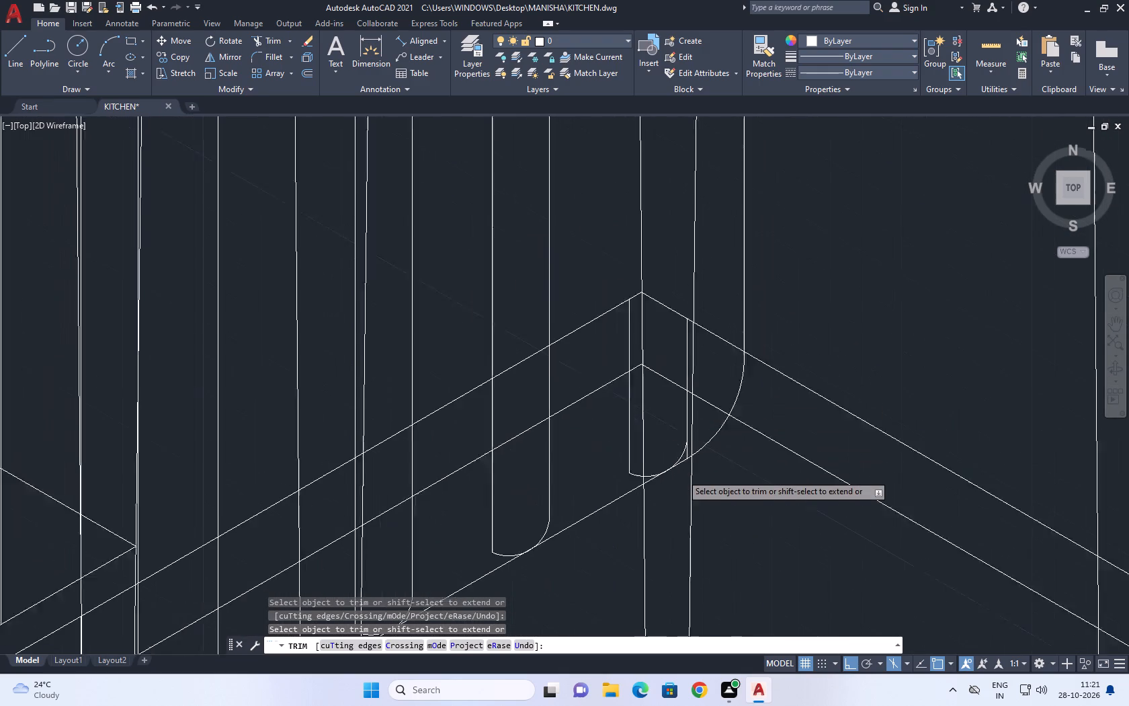
{"action": "left_click", "coordinate": [677, 446]}
{"action": "left_click", "coordinate": [690, 440]}
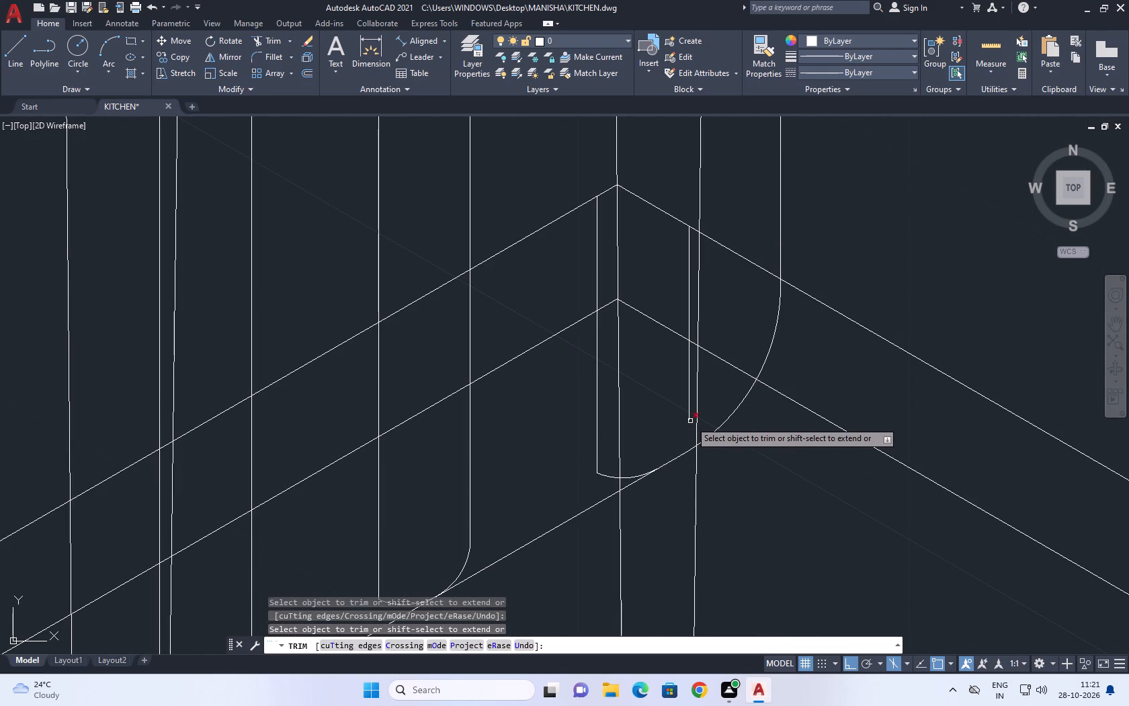
{"action": "left_click", "coordinate": [690, 420]}
{"action": "left_click", "coordinate": [688, 300]}
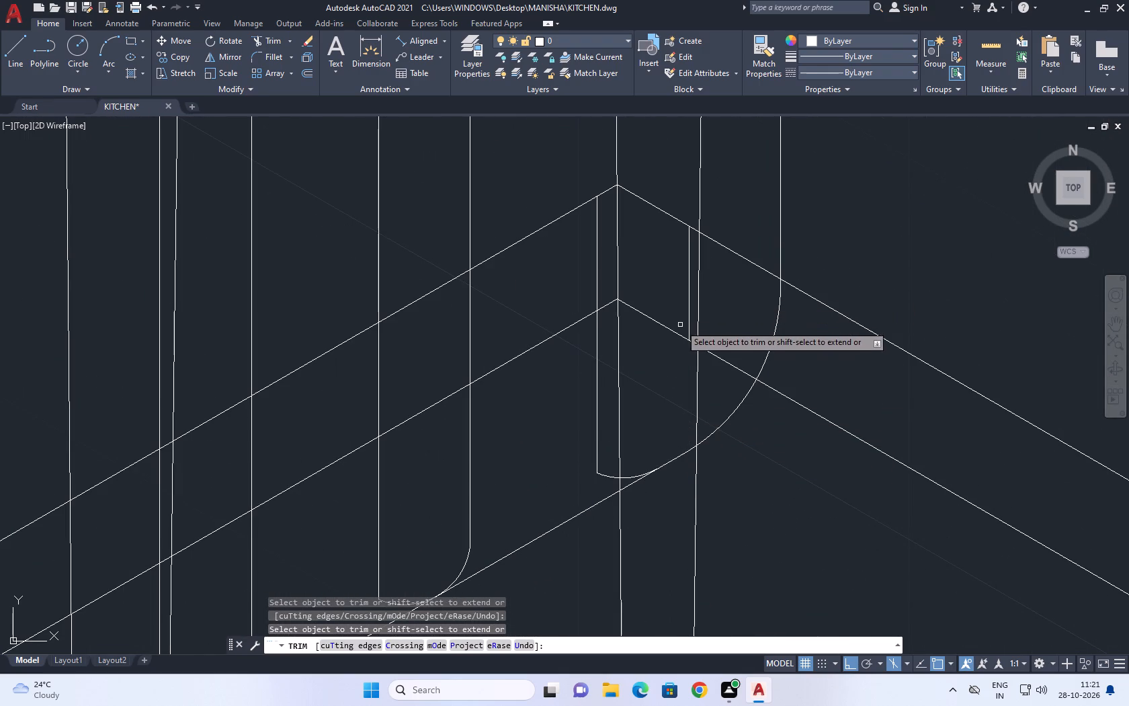
{"action": "left_click", "coordinate": [691, 321]}
{"action": "left_click", "coordinate": [674, 331]}
{"action": "left_click", "coordinate": [679, 330]}
{"action": "left_click", "coordinate": [672, 340]}
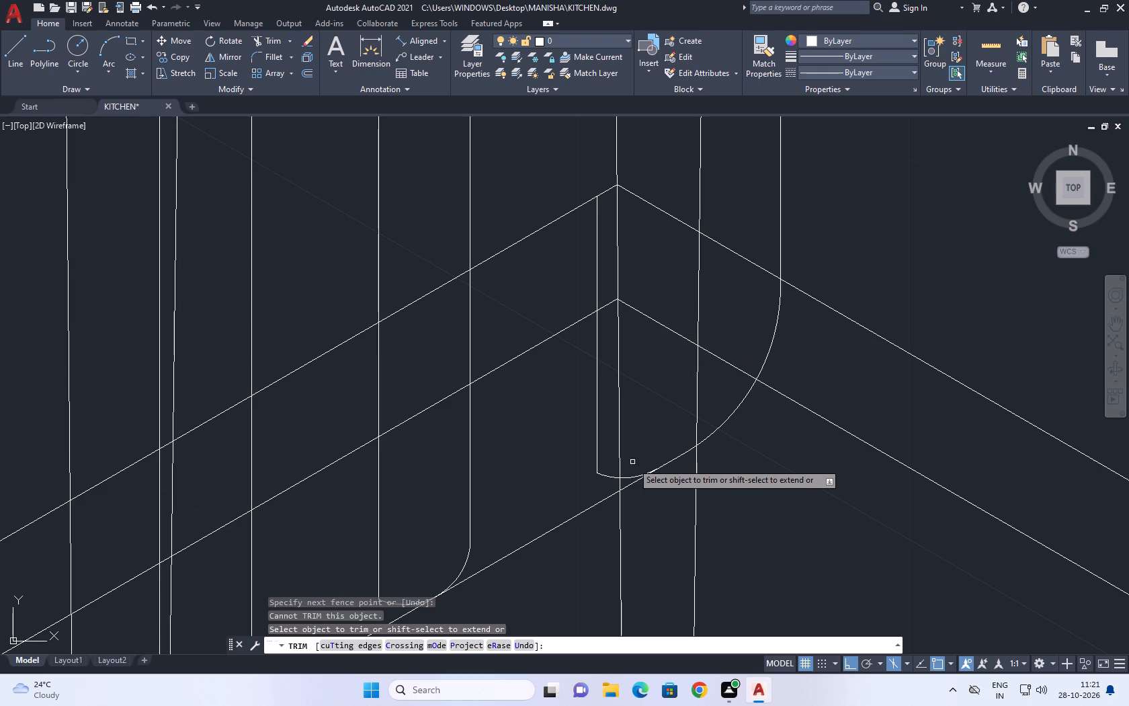
{"action": "left_click", "coordinate": [634, 473]}
{"action": "left_click", "coordinate": [634, 477]}
{"action": "left_click", "coordinate": [633, 479]}
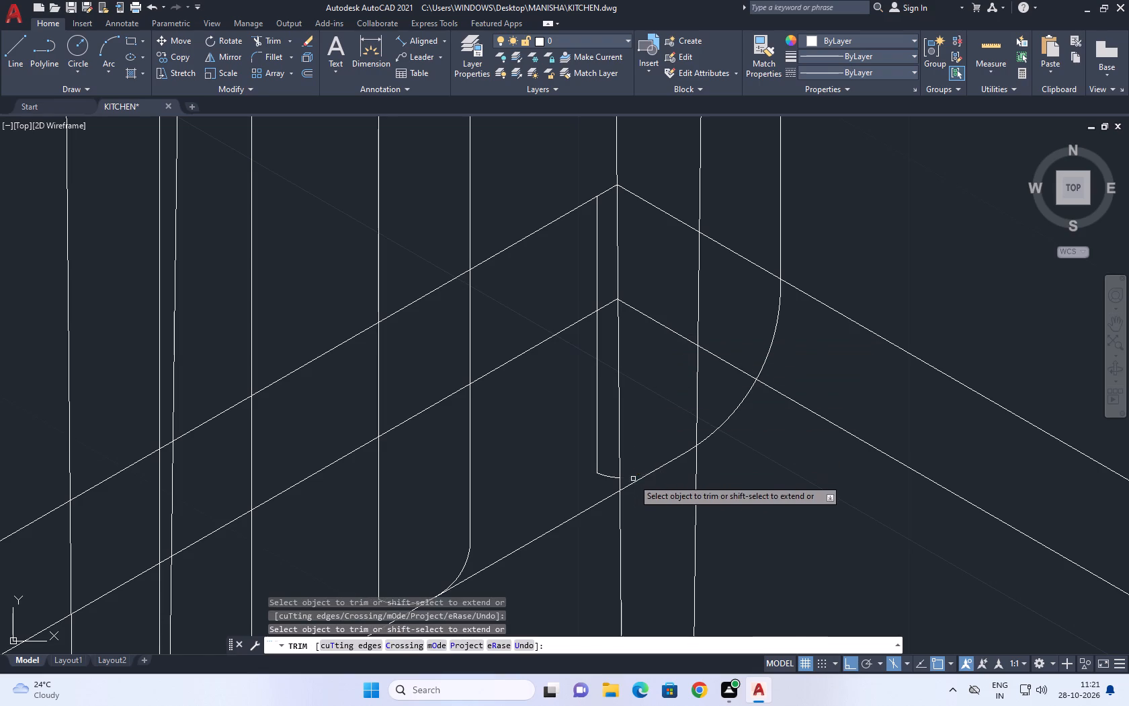
{"action": "scroll", "coordinate": [653, 446], "scroll_direction": "down", "scroll_amount": 2}
{"action": "middle_click_drag", "start_coordinate": [634, 387], "coordinate": [656, 499]}
{"action": "scroll", "coordinate": [661, 512], "scroll_direction": "down", "scroll_amount": 3}
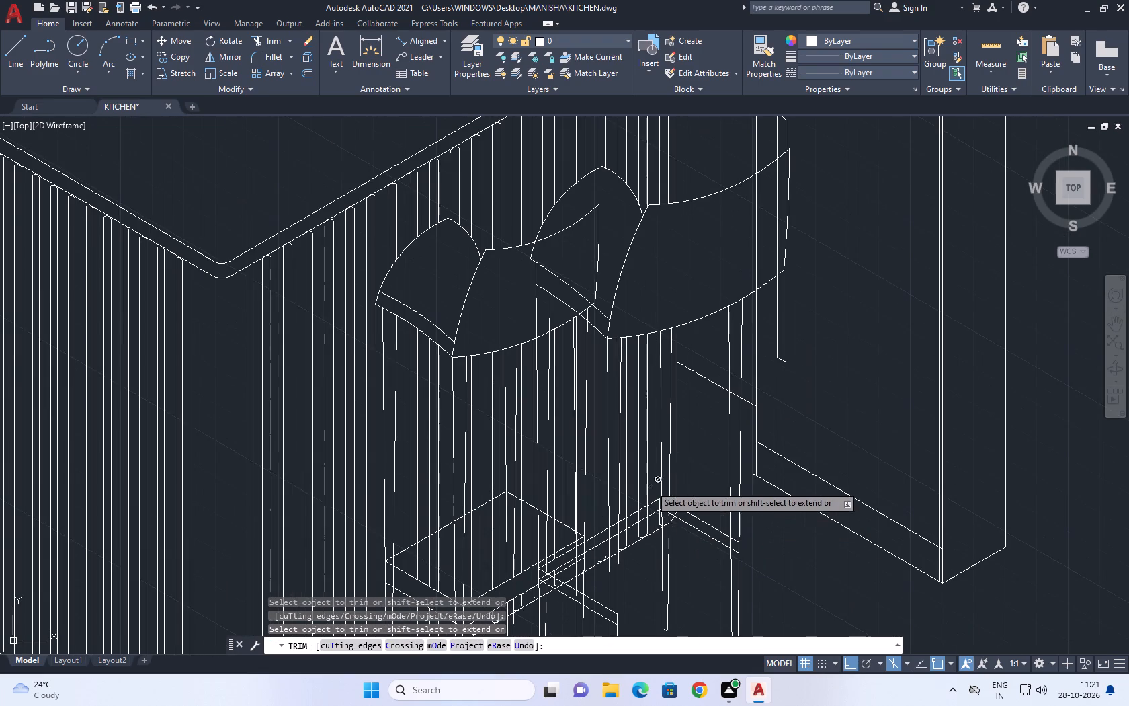
Trim the flute line and the island's base edge inside the front leg of the cabinet-side stool.
{"action": "left_click", "coordinate": [617, 377]}
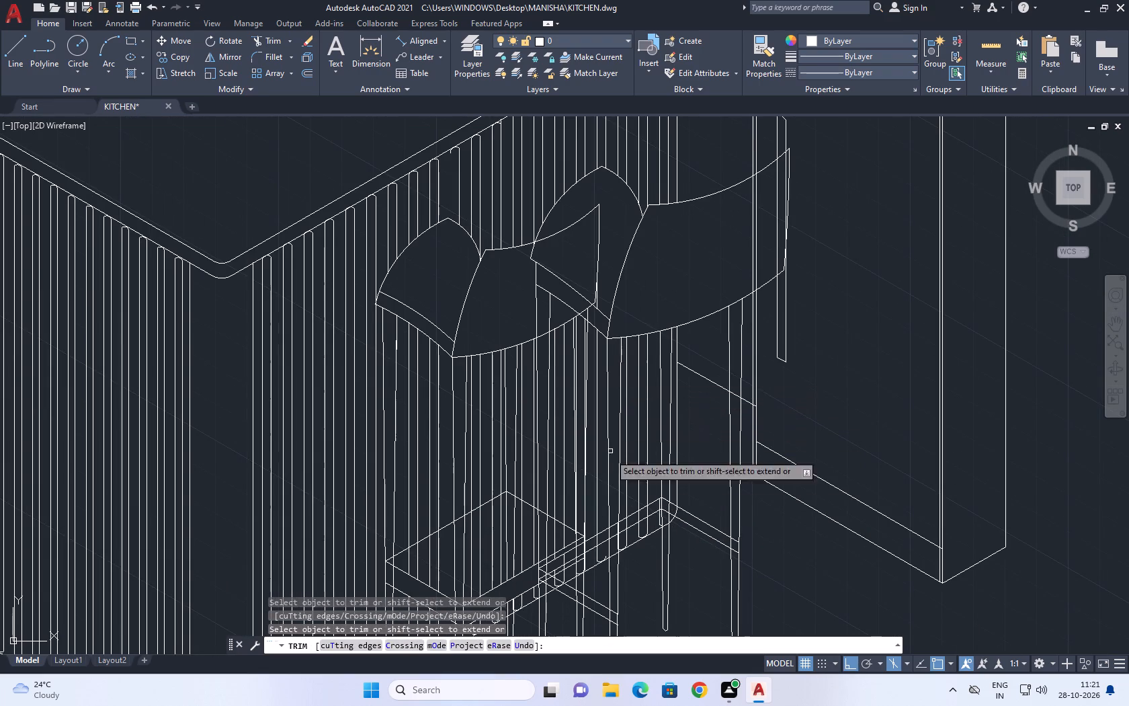
{"action": "scroll", "coordinate": [608, 535], "scroll_direction": "up", "scroll_amount": 2}
{"action": "middle_click_drag", "start_coordinate": [628, 547], "coordinate": [653, 408]}
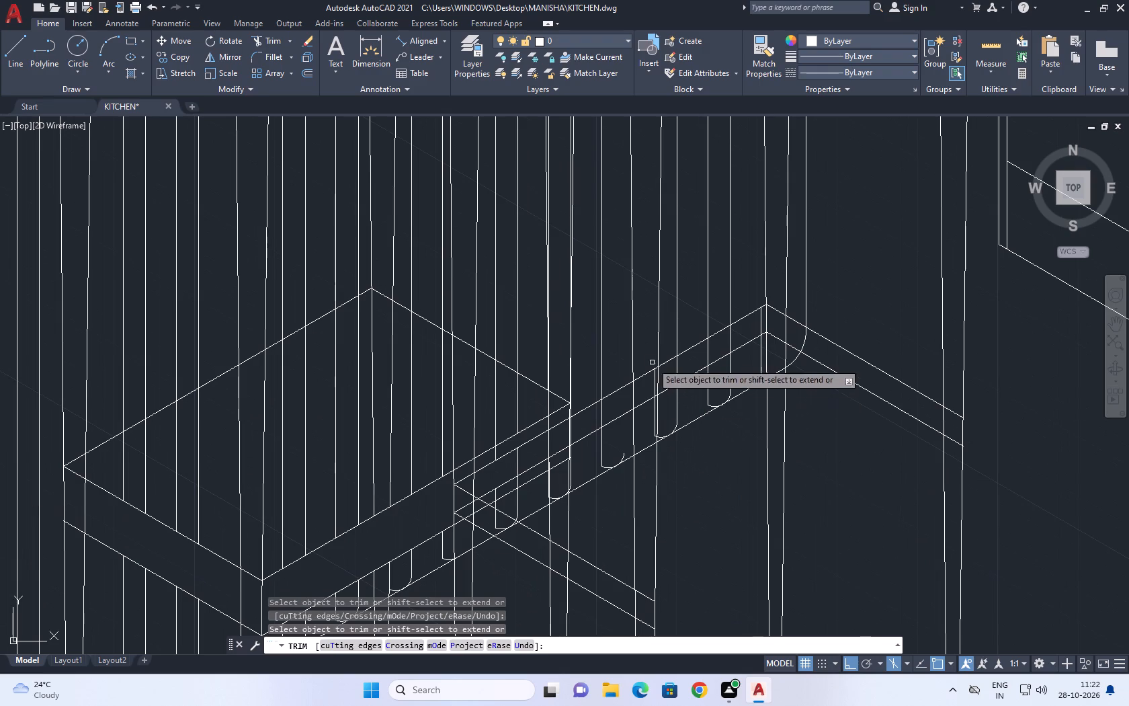
{"action": "left_click", "coordinate": [647, 349]}
{"action": "left_click", "coordinate": [642, 533]}
{"action": "scroll", "coordinate": [665, 461], "scroll_direction": "down", "scroll_amount": 1}
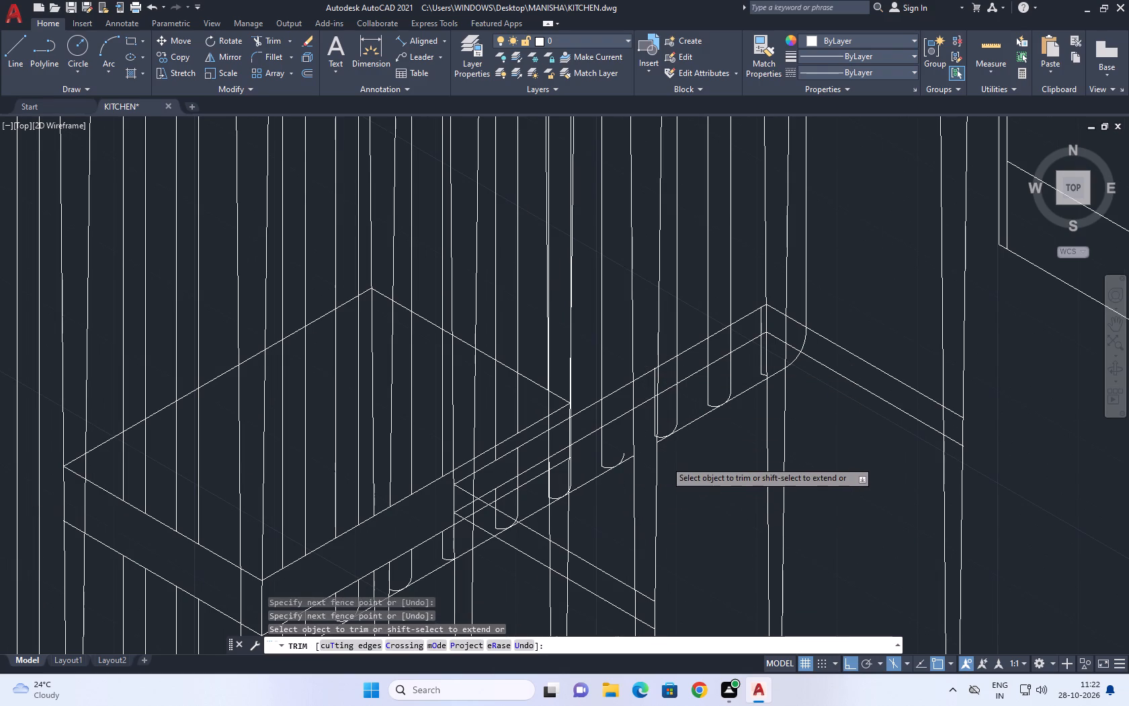
{"action": "scroll", "coordinate": [665, 461], "scroll_direction": "down", "scroll_amount": 1}
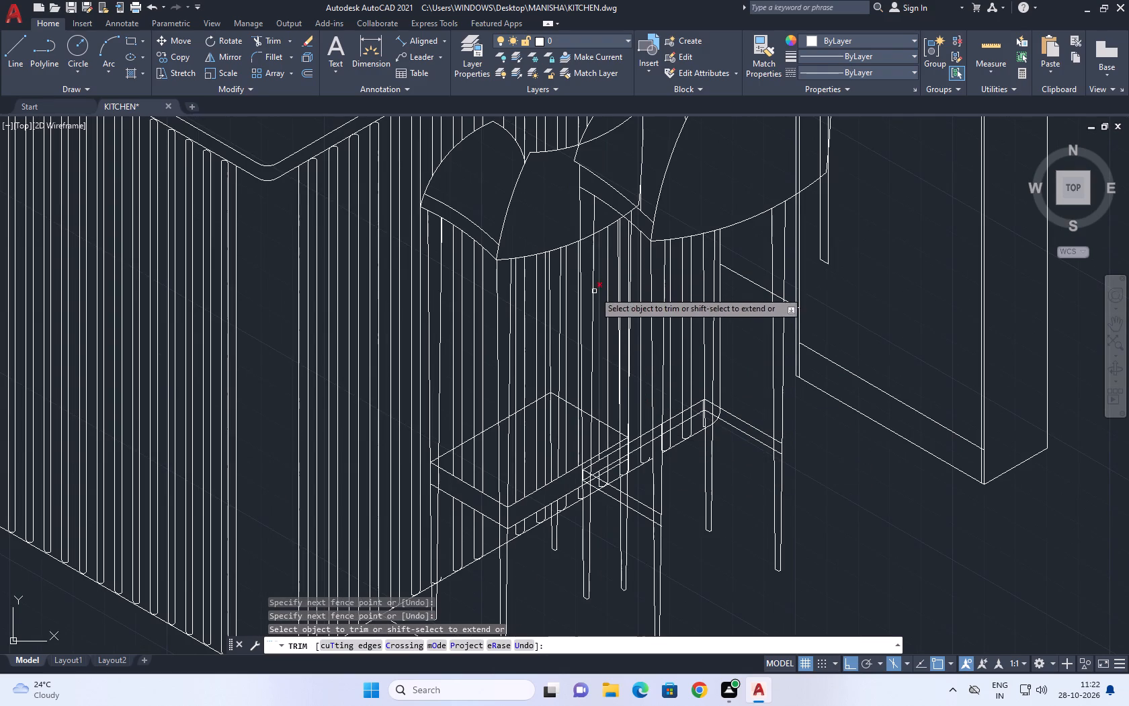
{"action": "key", "text": "space"}
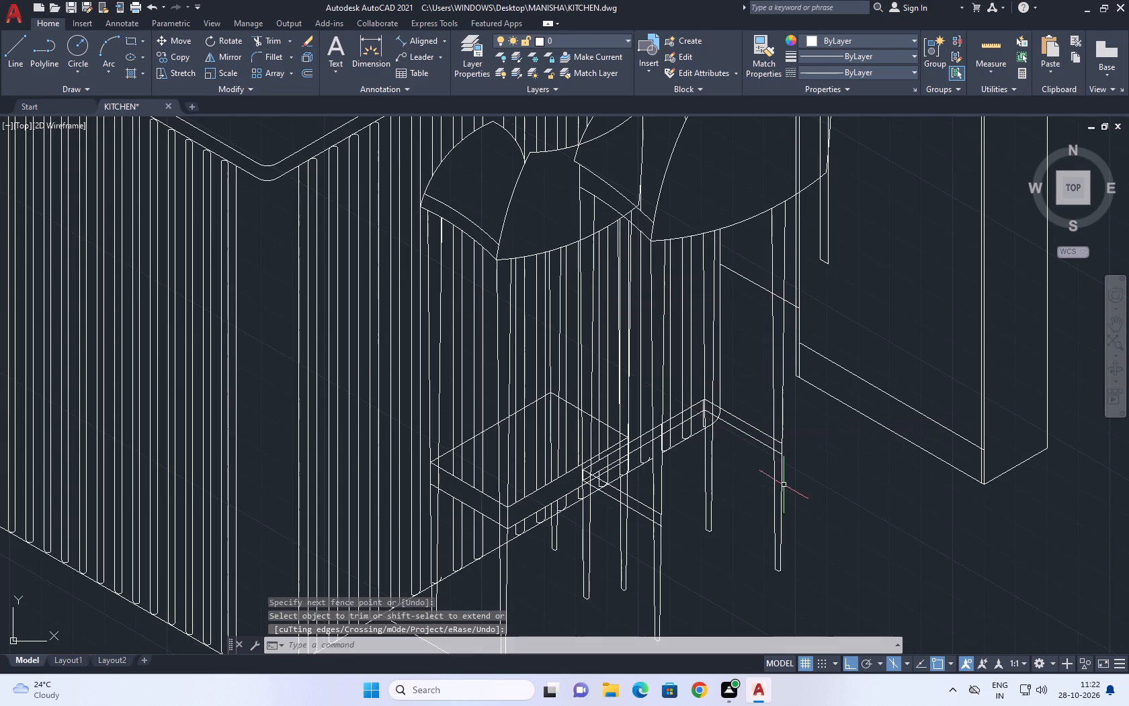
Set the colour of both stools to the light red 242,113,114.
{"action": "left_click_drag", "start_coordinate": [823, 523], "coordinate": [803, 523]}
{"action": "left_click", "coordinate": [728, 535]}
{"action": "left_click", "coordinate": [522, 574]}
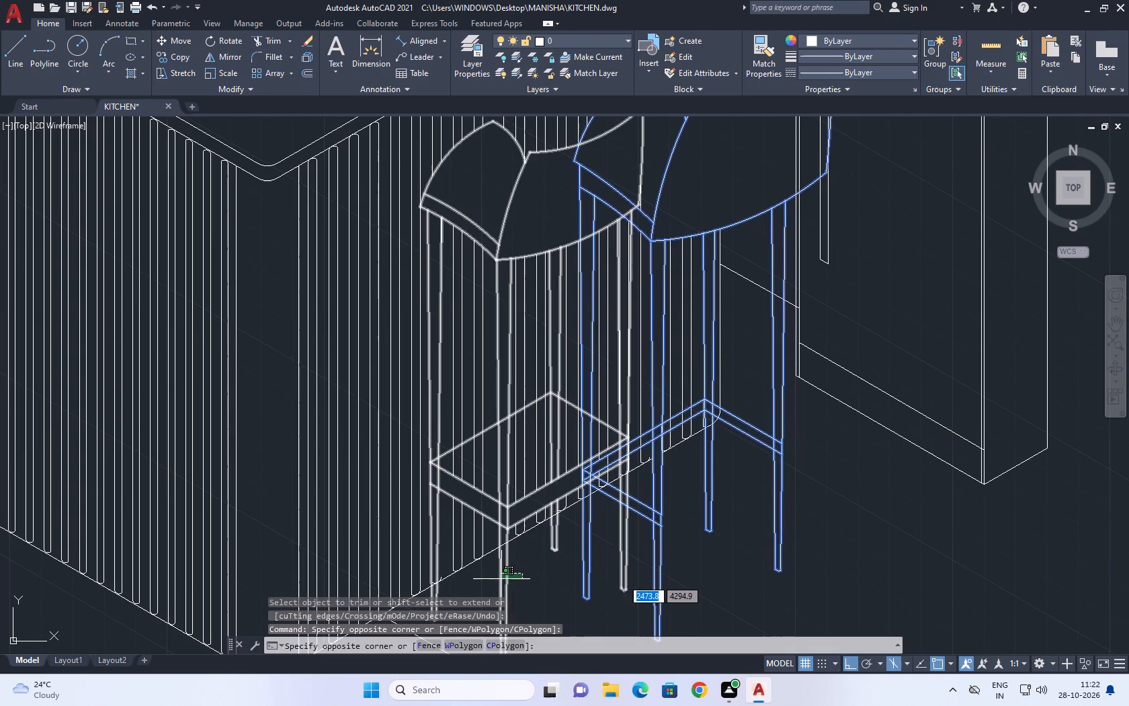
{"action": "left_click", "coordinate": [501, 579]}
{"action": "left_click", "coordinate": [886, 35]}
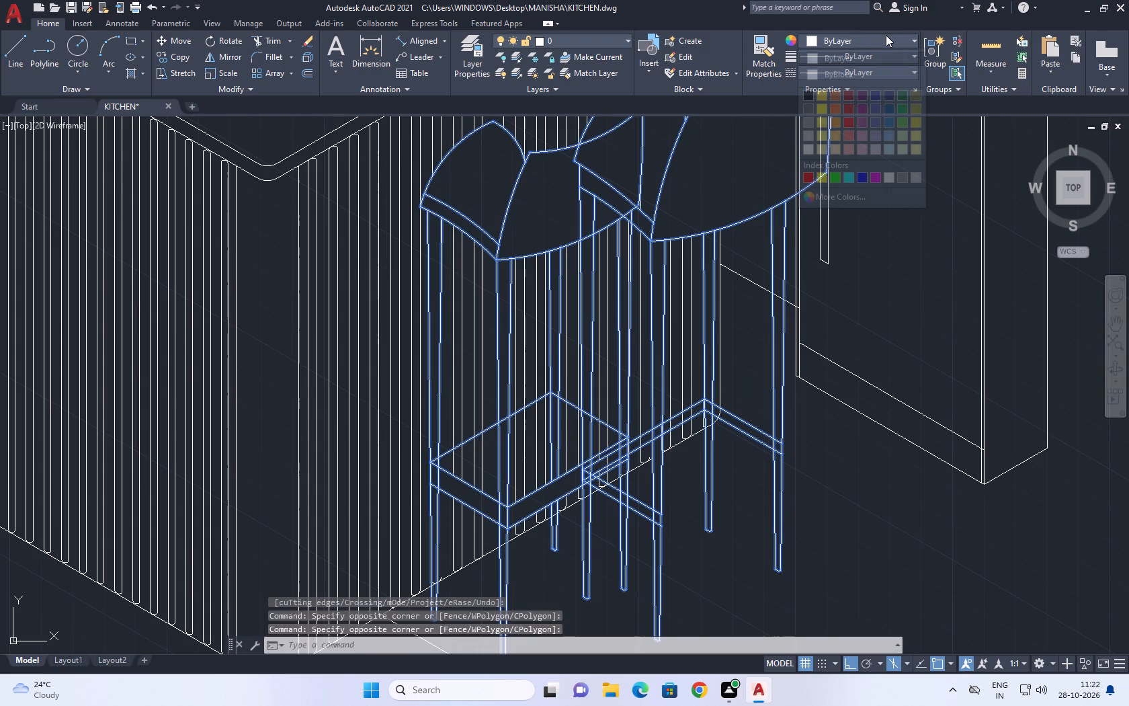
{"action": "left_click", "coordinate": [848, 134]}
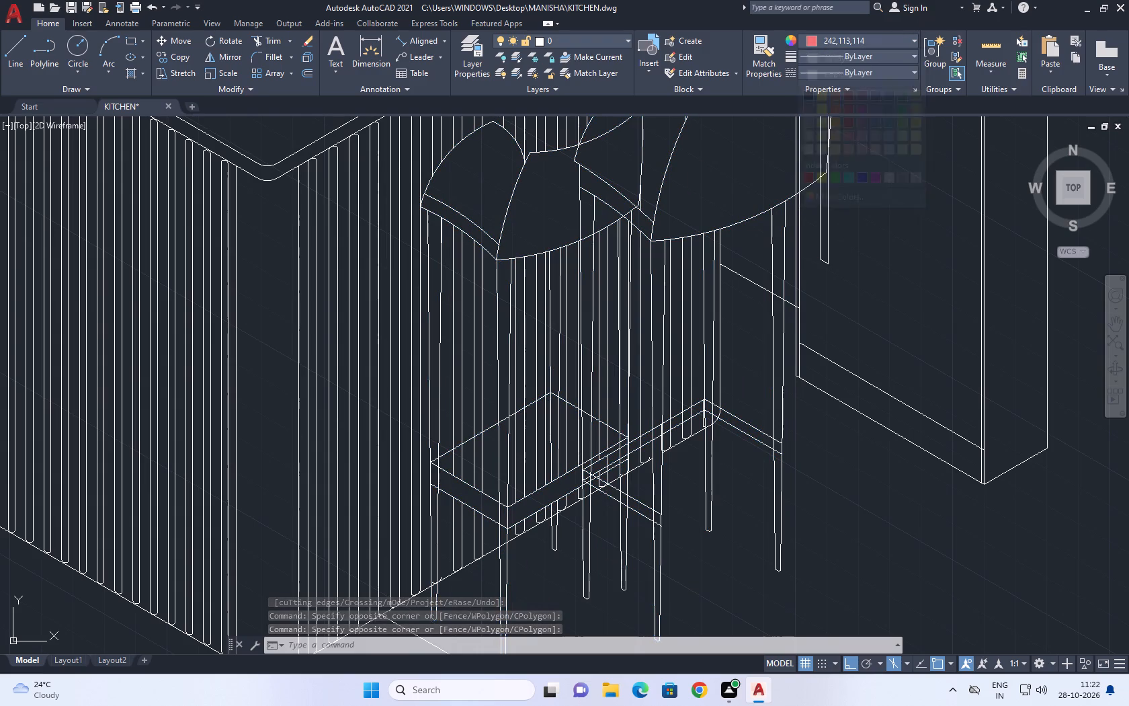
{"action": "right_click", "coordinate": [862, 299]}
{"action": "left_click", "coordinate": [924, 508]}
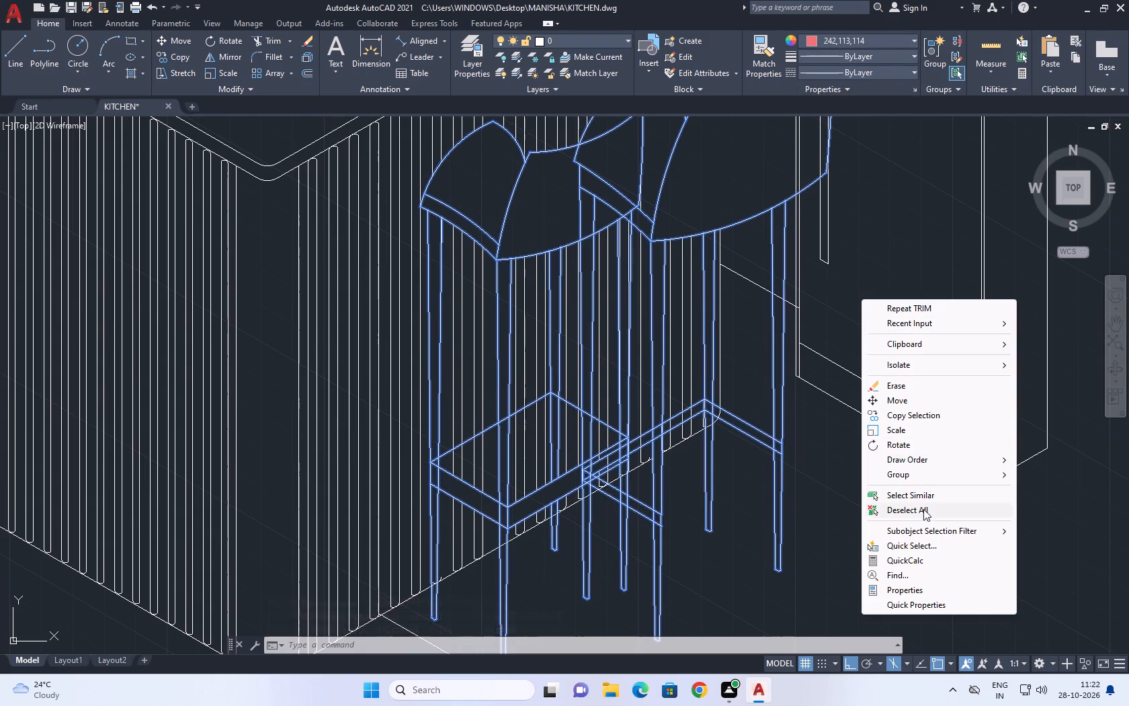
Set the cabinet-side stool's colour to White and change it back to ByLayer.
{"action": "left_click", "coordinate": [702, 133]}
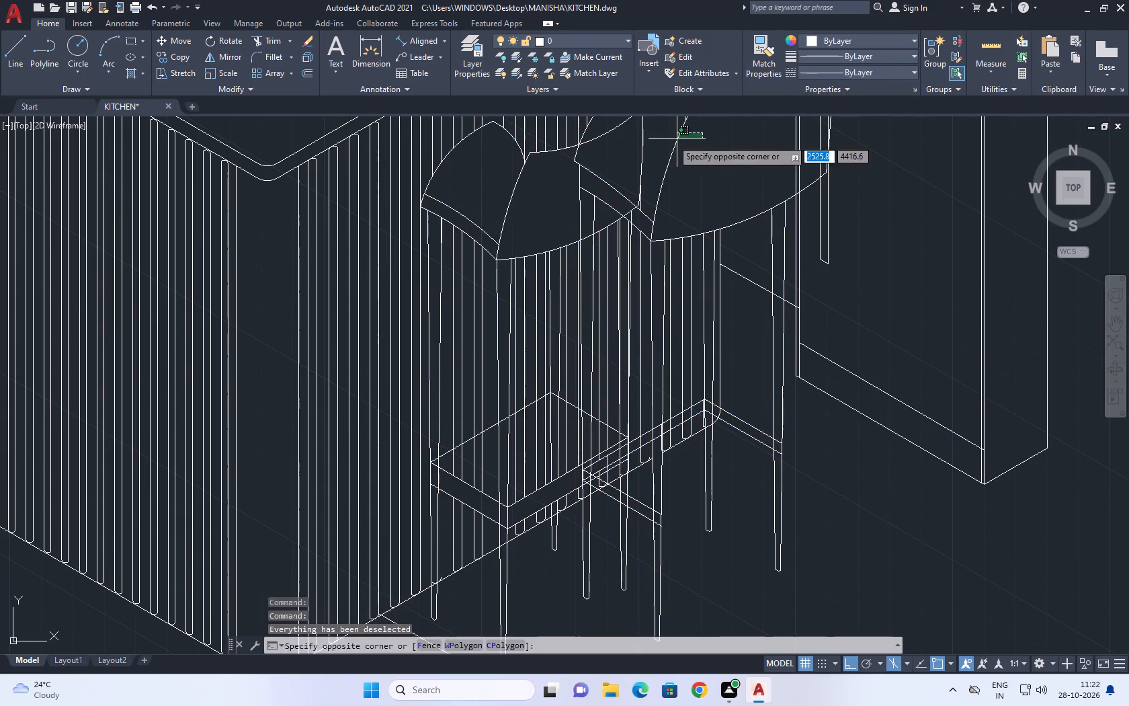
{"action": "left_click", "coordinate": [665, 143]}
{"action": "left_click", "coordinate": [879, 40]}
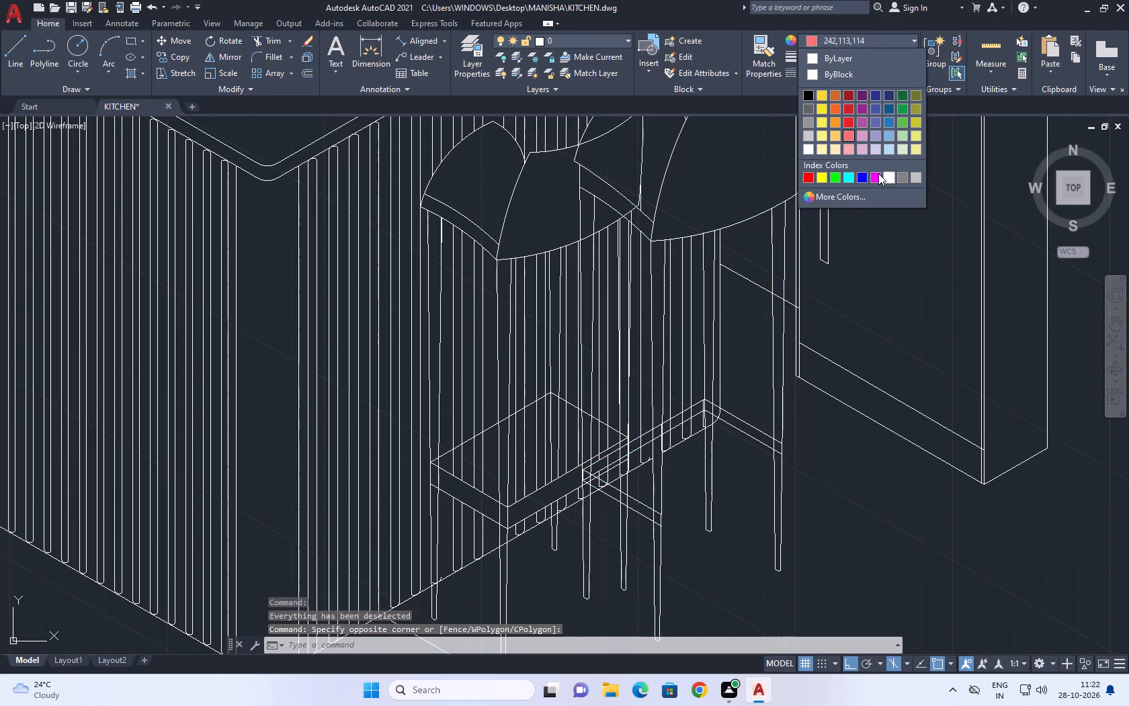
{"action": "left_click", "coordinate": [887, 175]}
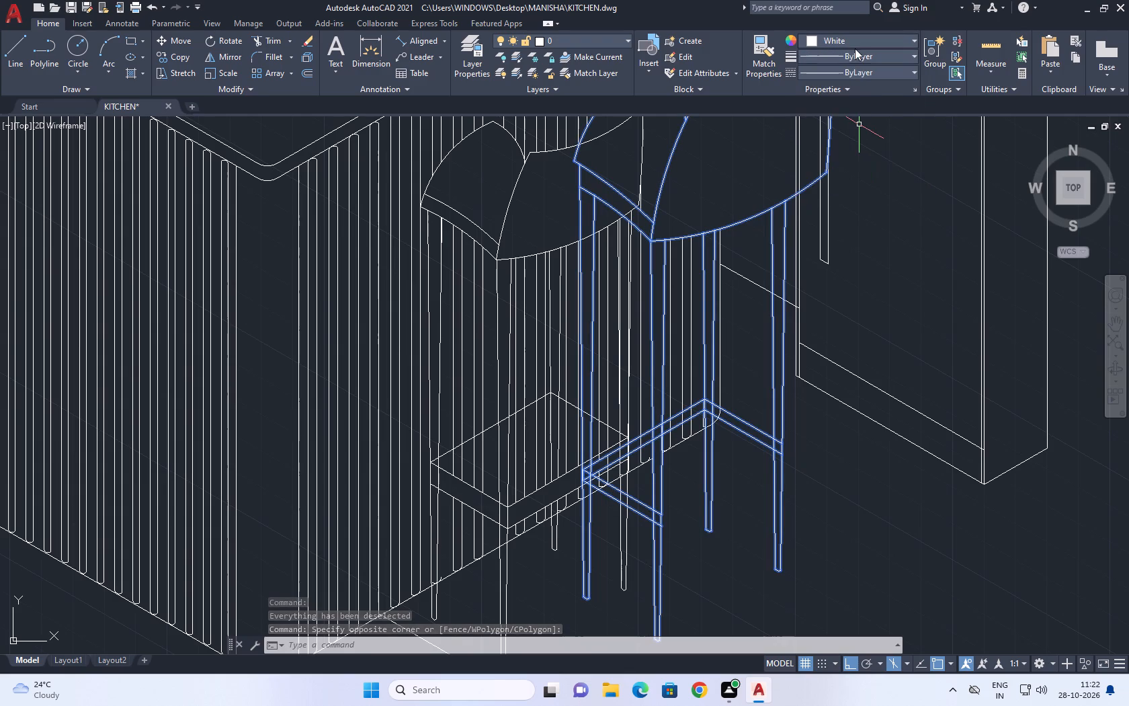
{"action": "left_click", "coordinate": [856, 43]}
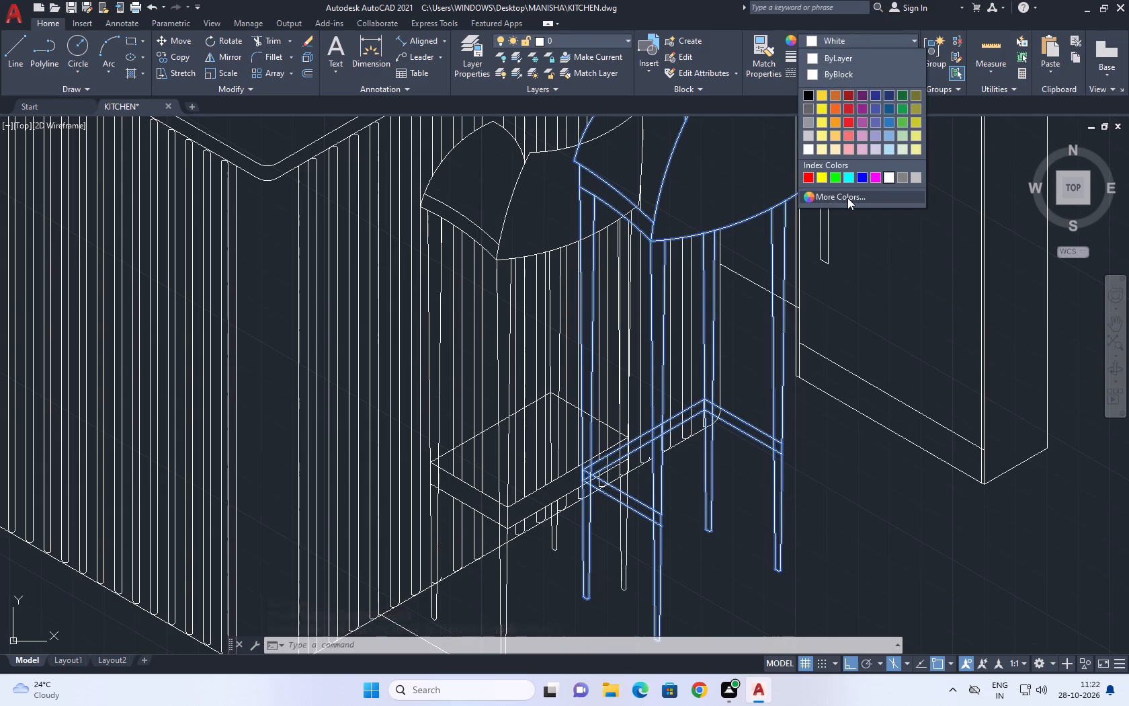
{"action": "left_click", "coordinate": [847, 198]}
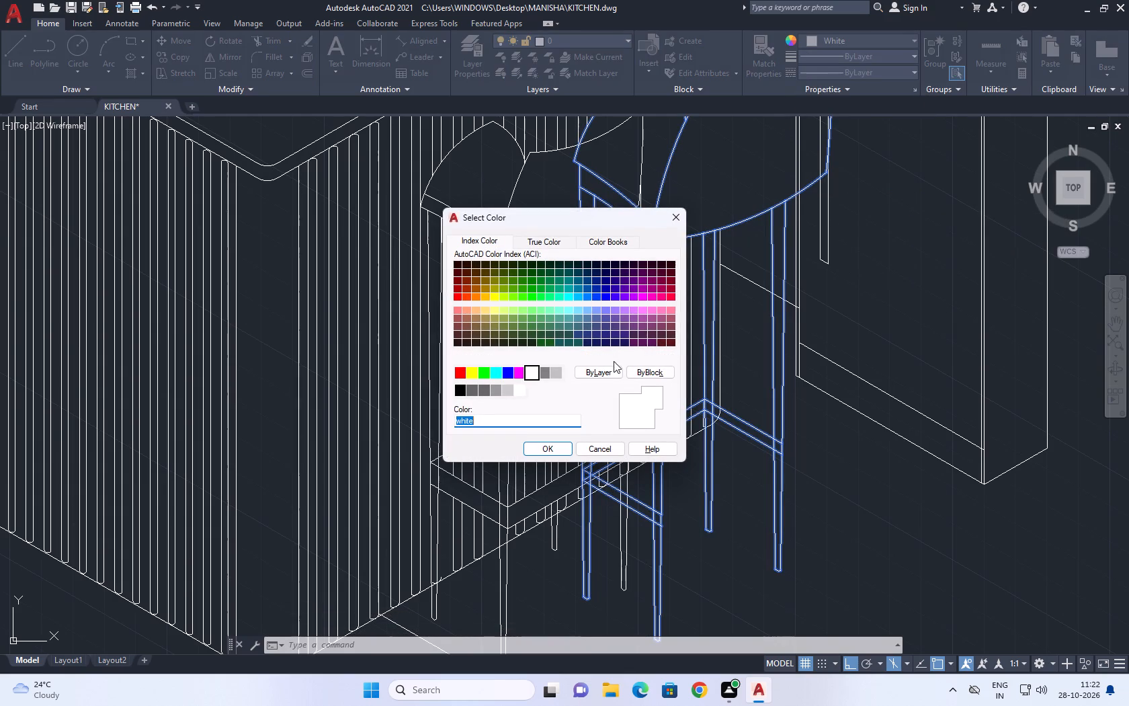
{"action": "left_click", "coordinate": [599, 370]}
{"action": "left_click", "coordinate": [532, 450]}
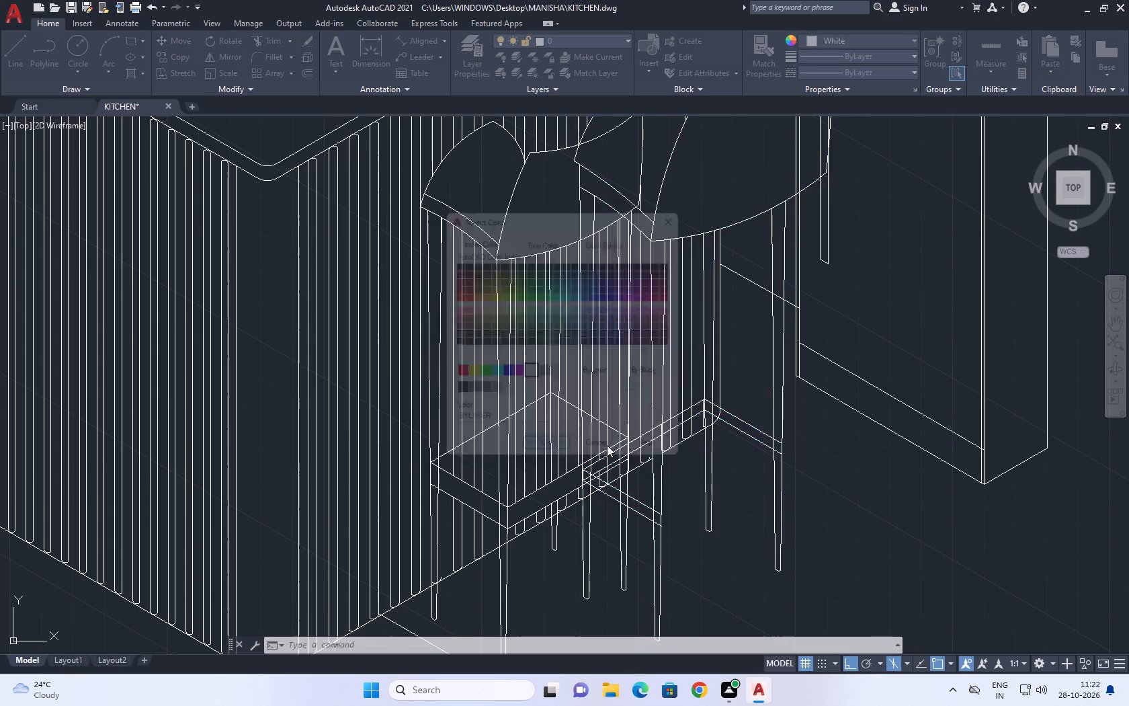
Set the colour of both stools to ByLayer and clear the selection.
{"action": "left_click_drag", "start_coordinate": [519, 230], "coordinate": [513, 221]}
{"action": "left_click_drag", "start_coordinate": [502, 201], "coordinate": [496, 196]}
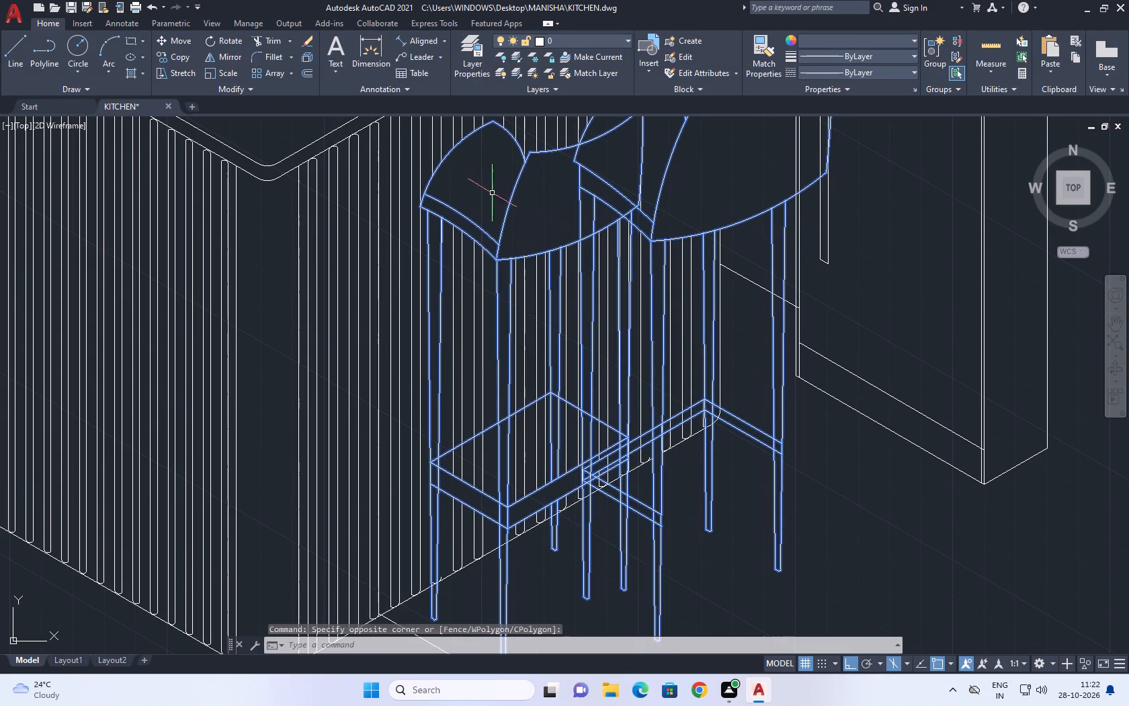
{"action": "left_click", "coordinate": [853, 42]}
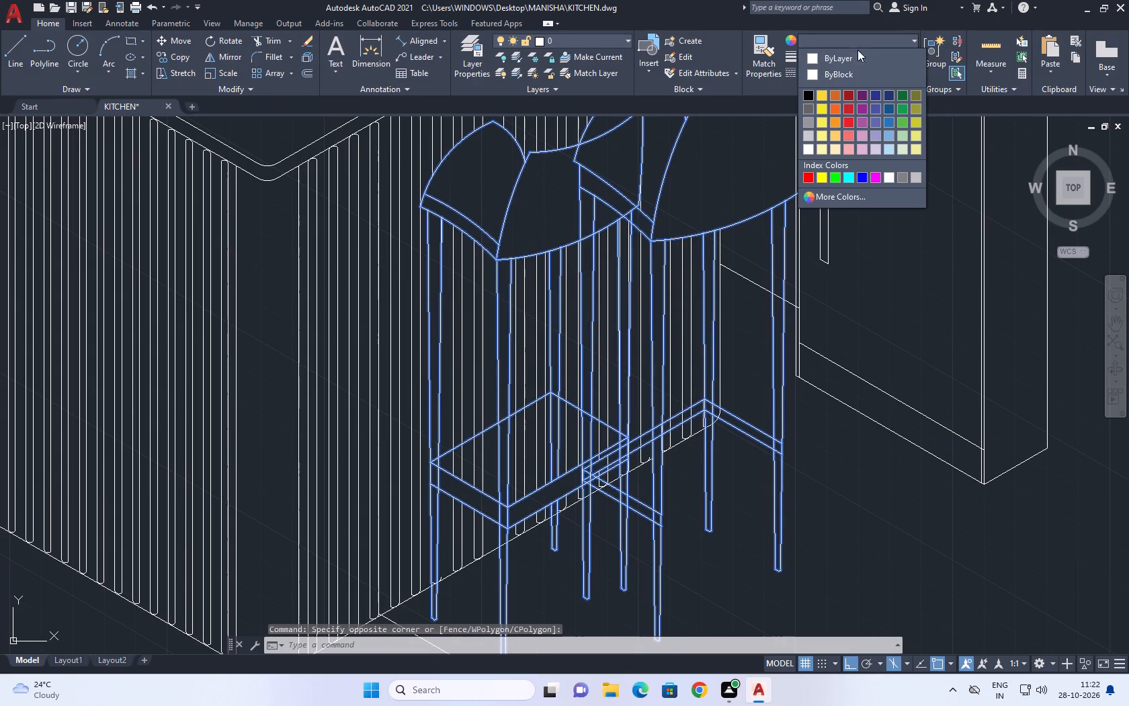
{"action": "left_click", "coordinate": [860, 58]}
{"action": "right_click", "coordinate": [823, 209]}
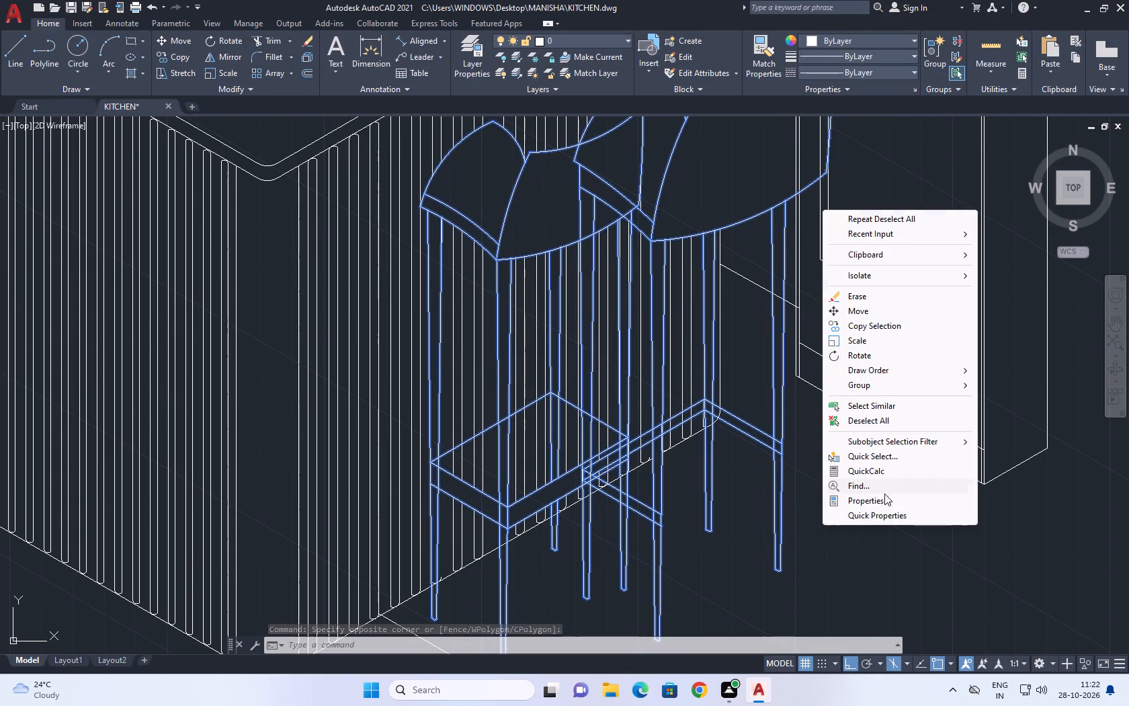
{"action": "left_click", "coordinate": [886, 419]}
Create a layer named CHAIR with index colour 10 (red).
{"action": "scroll", "coordinate": [636, 331], "scroll_direction": "down", "scroll_amount": 2}
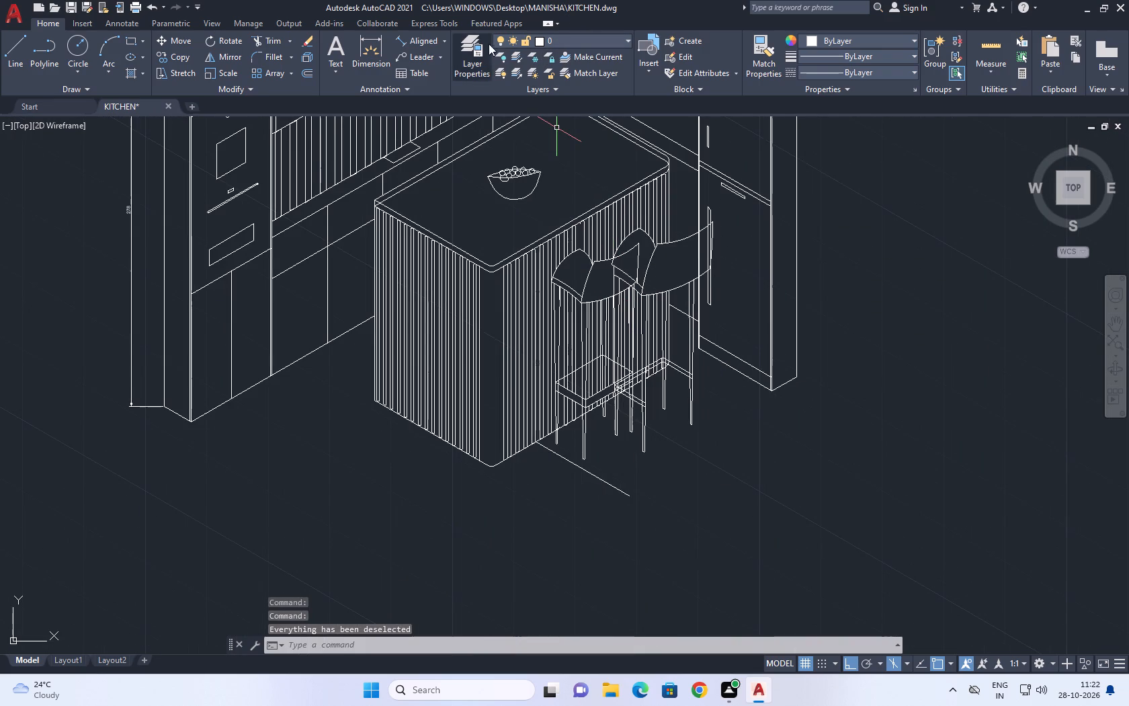
{"action": "left_click", "coordinate": [479, 67]}
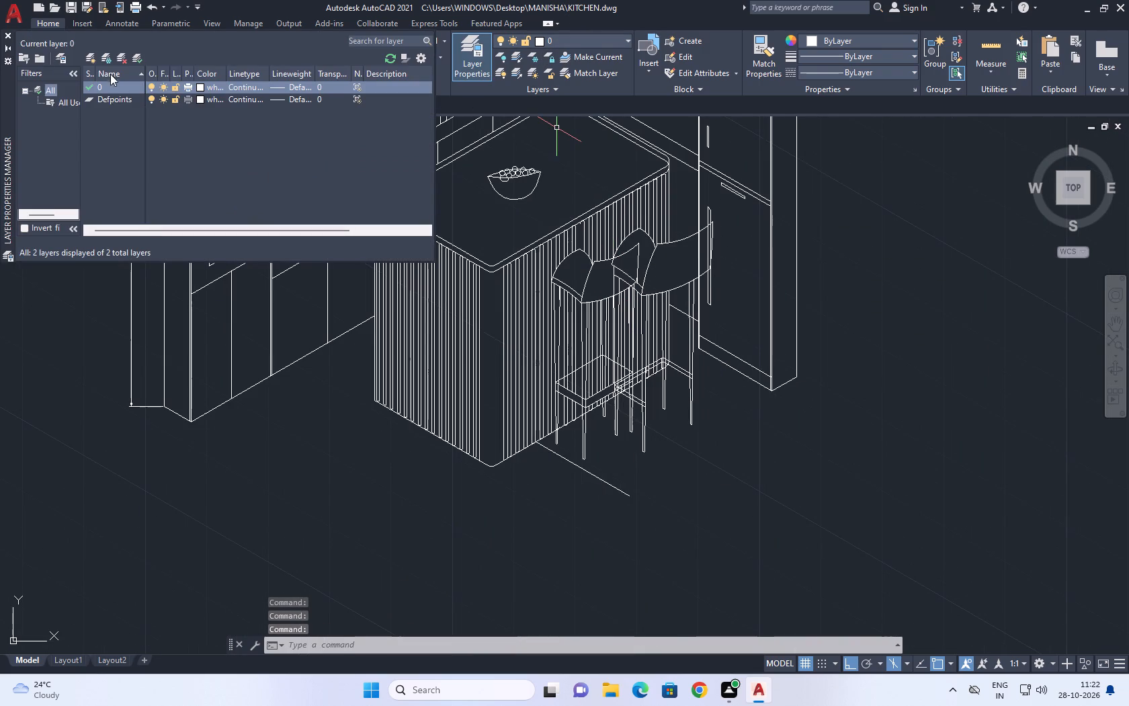
{"action": "left_click", "coordinate": [88, 52]}
{"action": "type", "text": "CHA"}
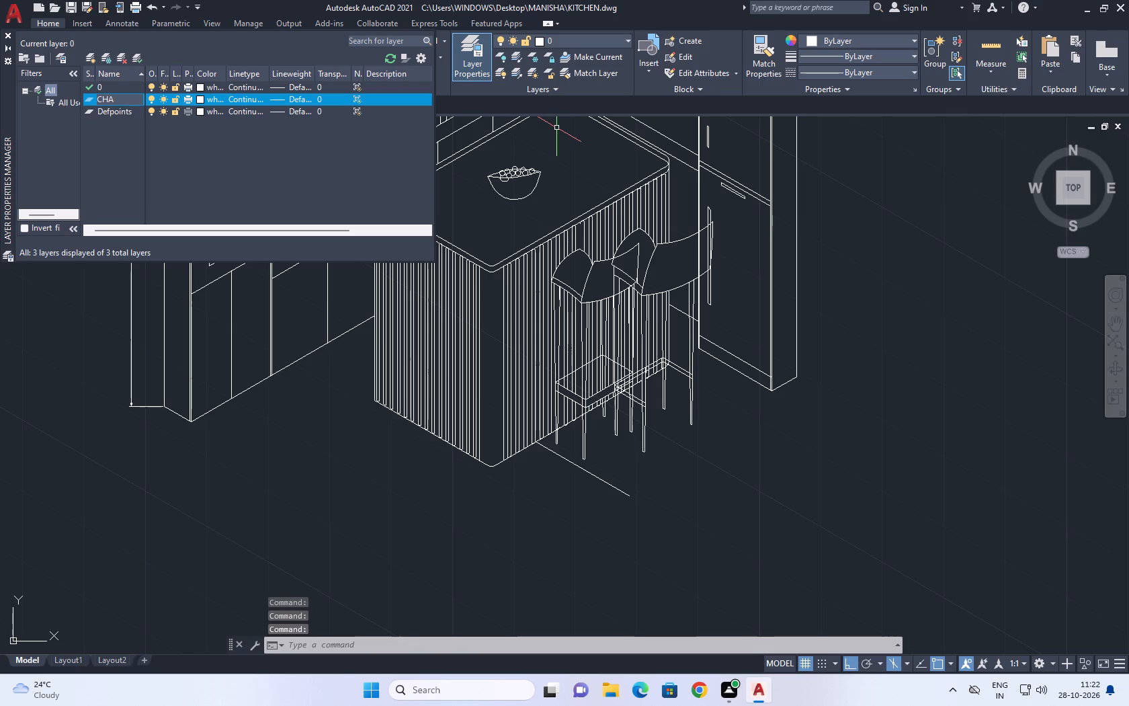
{"action": "type", "text": "IR"}
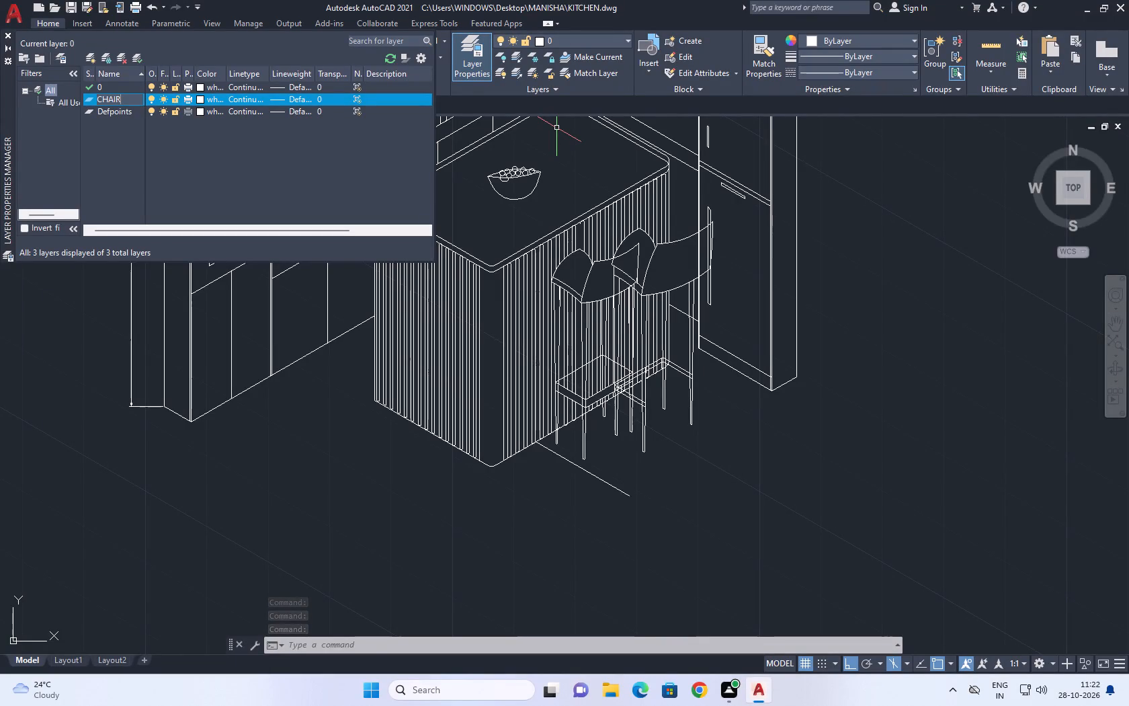
{"action": "left_click", "coordinate": [196, 100]}
{"action": "left_click", "coordinate": [199, 101]}
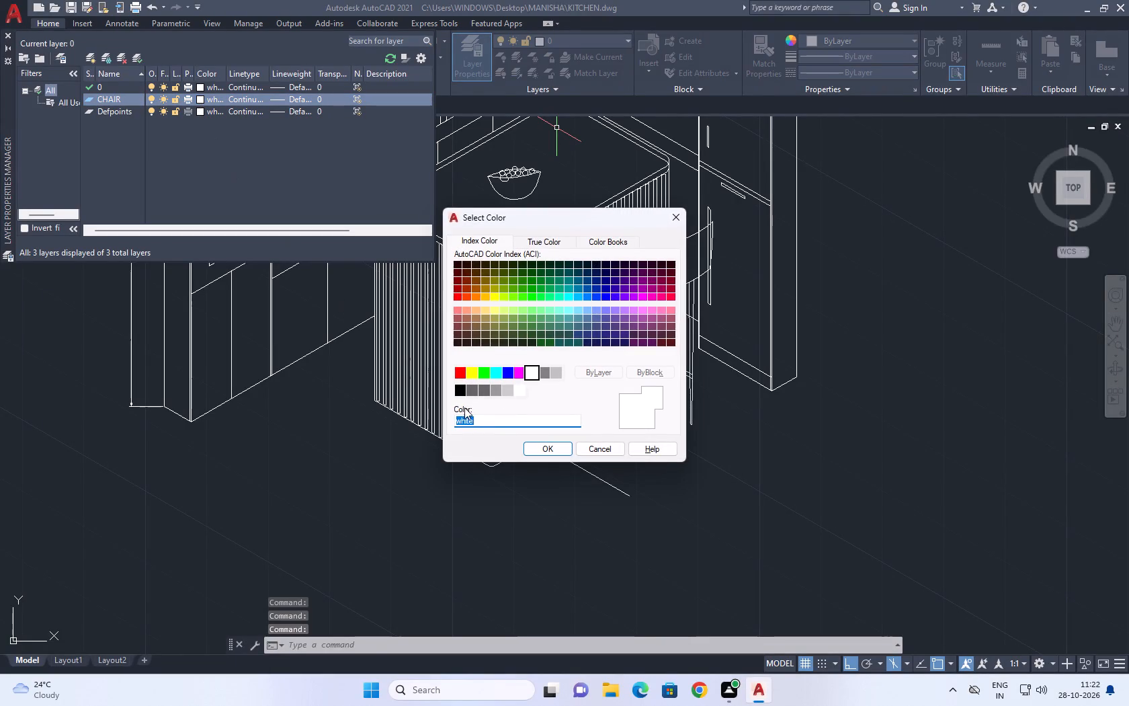
{"action": "left_click", "coordinate": [460, 297]}
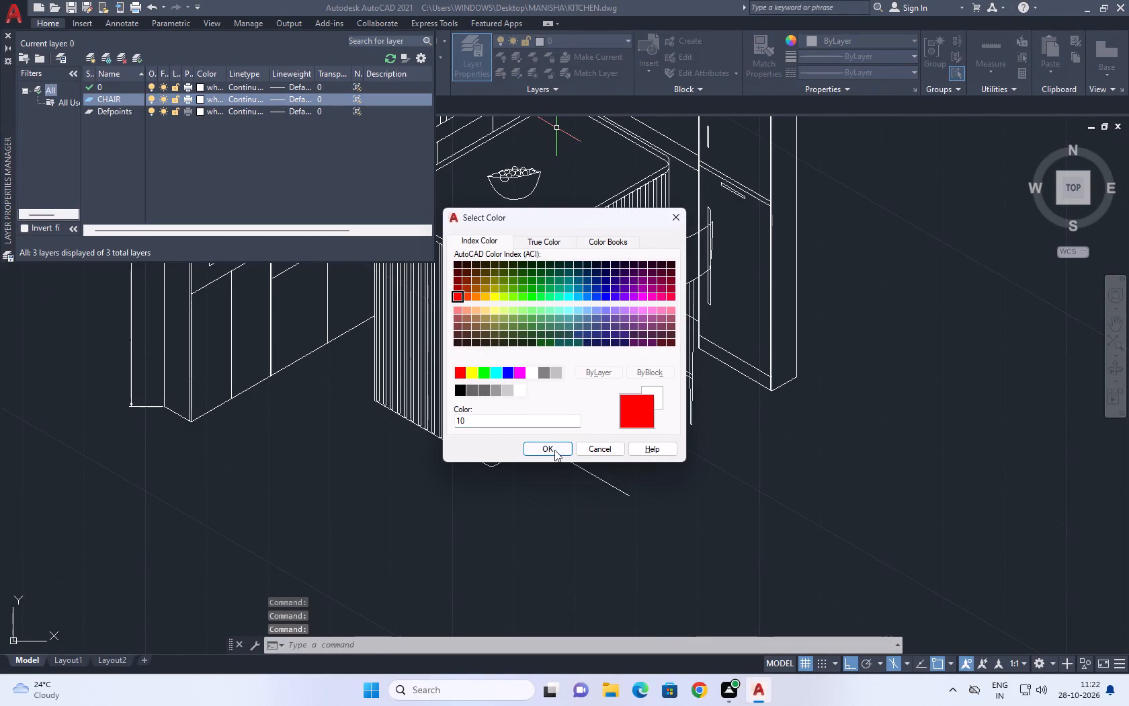
{"action": "left_click", "coordinate": [554, 450]}
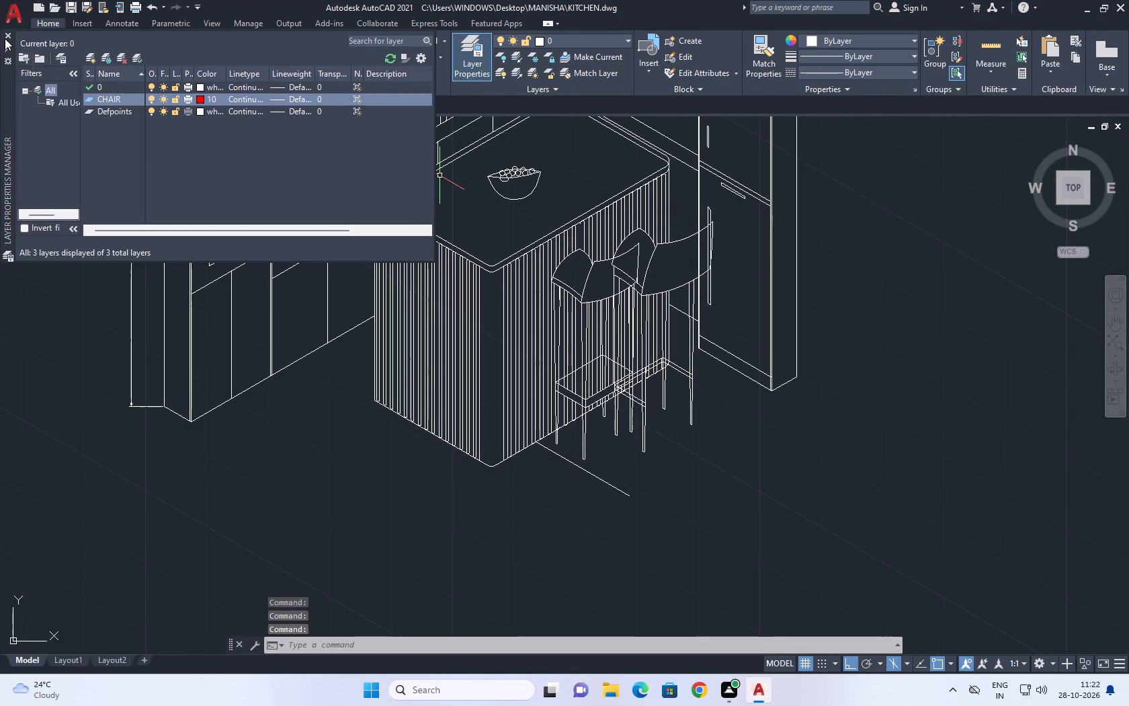
{"action": "left_click", "coordinate": [8, 33]}
Move both footrest stools to the CHAIR layer and clear the selection.
{"action": "scroll", "coordinate": [623, 442], "scroll_direction": "up", "scroll_amount": 2}
{"action": "left_click_drag", "start_coordinate": [722, 423], "coordinate": [714, 425]}
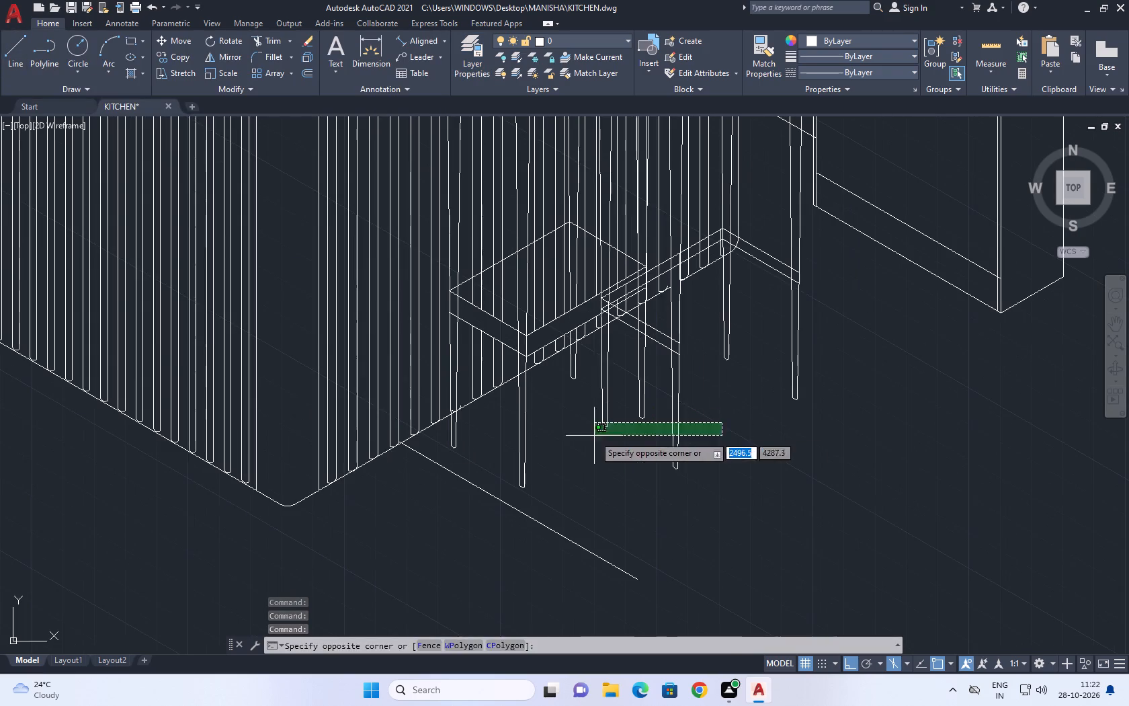
{"action": "left_click", "coordinate": [594, 436]}
{"action": "left_click_drag", "start_coordinate": [538, 419], "coordinate": [523, 432]}
{"action": "left_click", "coordinate": [509, 443]}
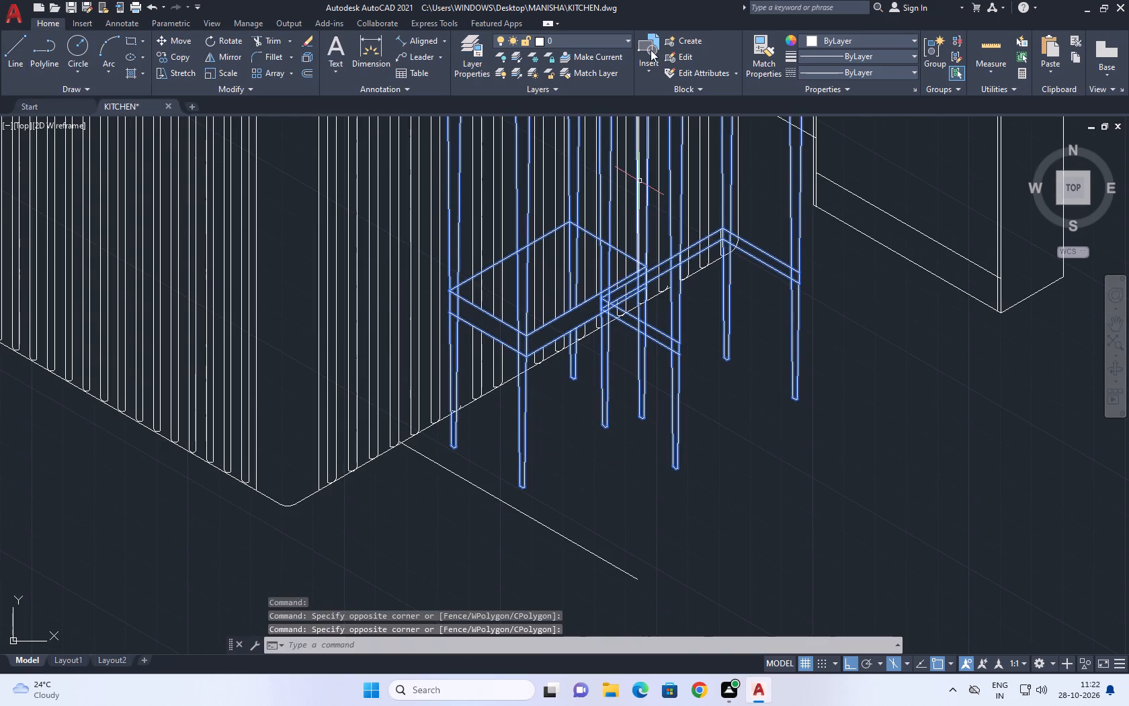
{"action": "left_click", "coordinate": [613, 40]}
{"action": "left_click", "coordinate": [598, 69]}
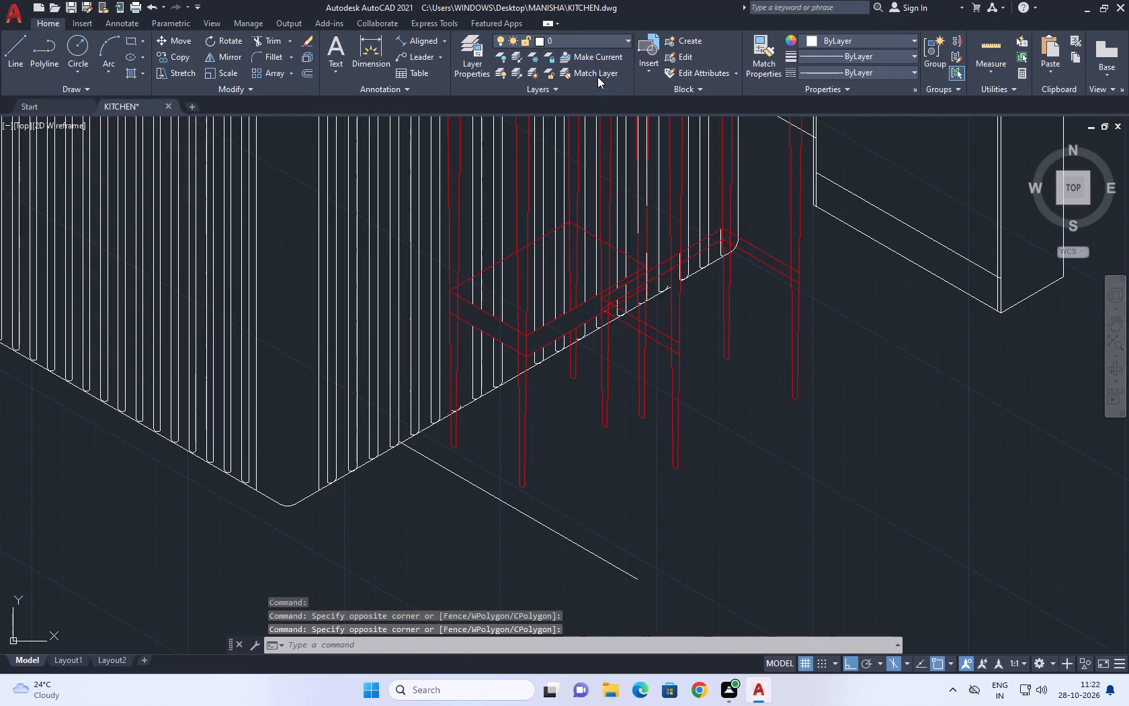
{"action": "right_click", "coordinate": [757, 407]}
{"action": "left_click", "coordinate": [817, 296]}
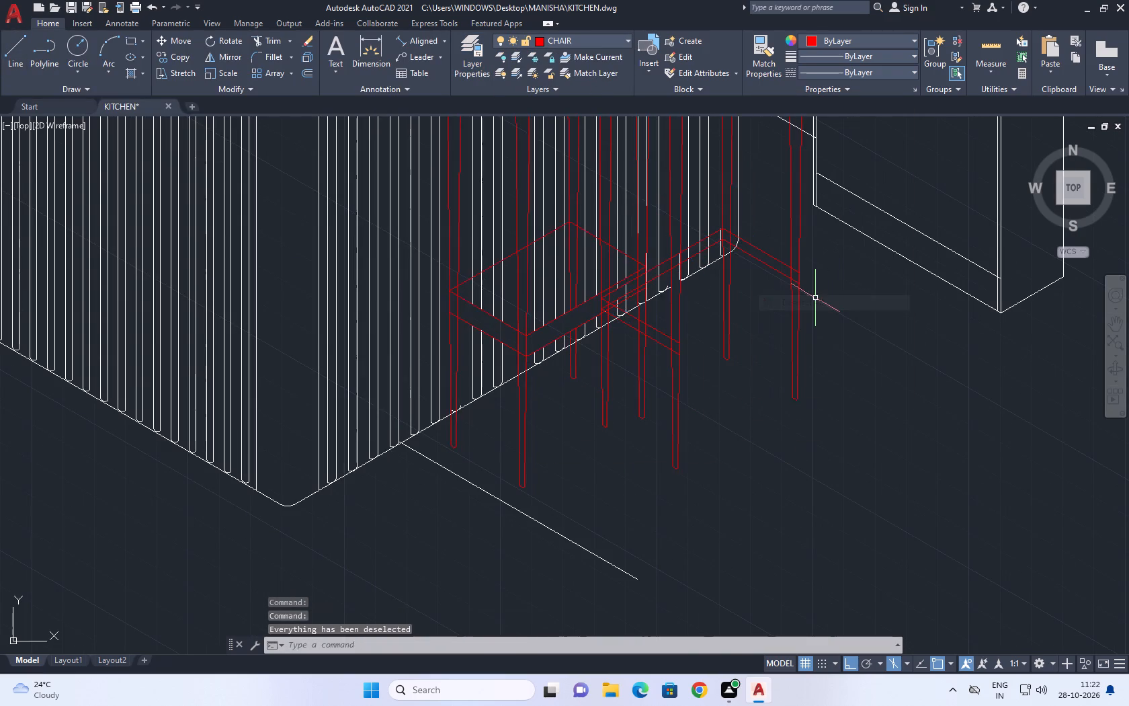
Erase the leftover white vertical line segment behind the cabinet-side stool's seat, where the two stool seats overlap.
{"action": "scroll", "coordinate": [814, 299], "scroll_direction": "down", "scroll_amount": 2}
{"action": "middle_click_drag", "start_coordinate": [780, 269], "coordinate": [779, 393]}
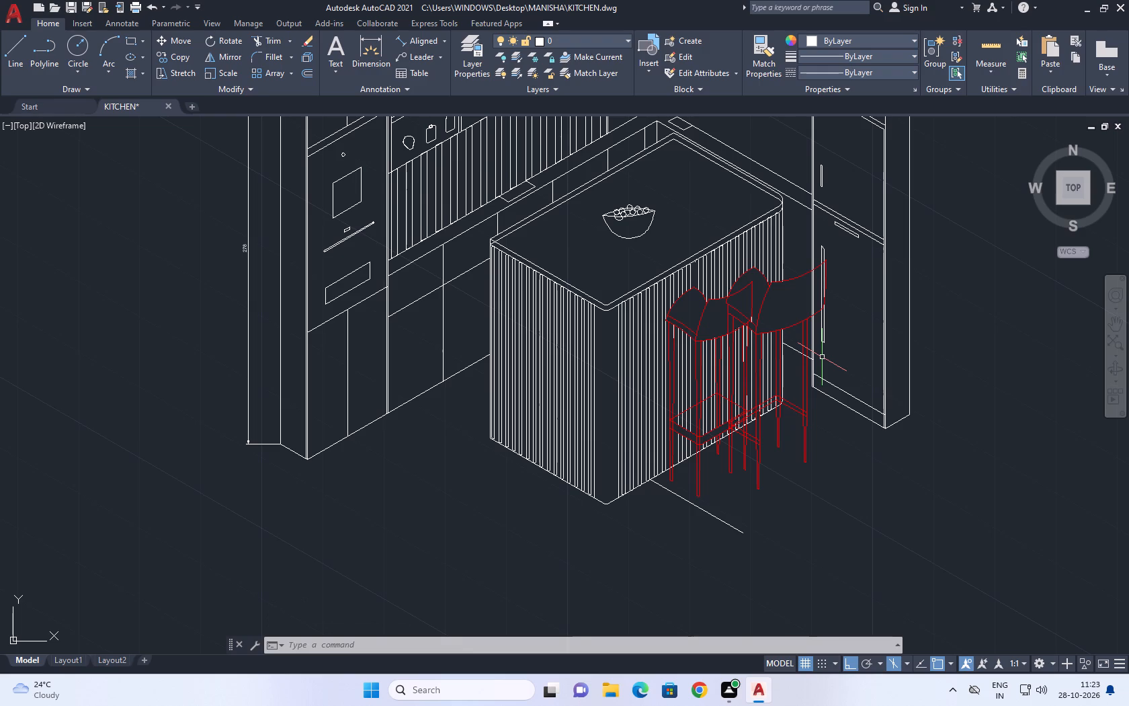
{"action": "scroll", "coordinate": [809, 315], "scroll_direction": "up", "scroll_amount": 3}
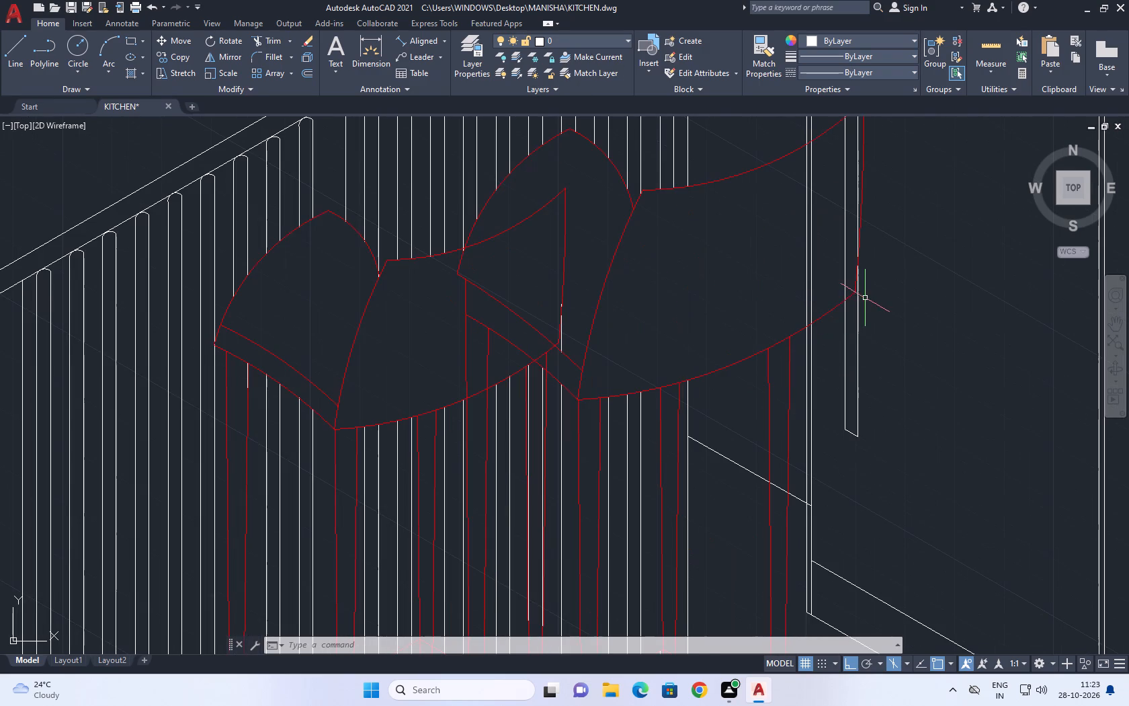
{"action": "middle_click_drag", "start_coordinate": [781, 322], "coordinate": [783, 356]}
{"action": "scroll", "coordinate": [579, 382], "scroll_direction": "up", "scroll_amount": 2}
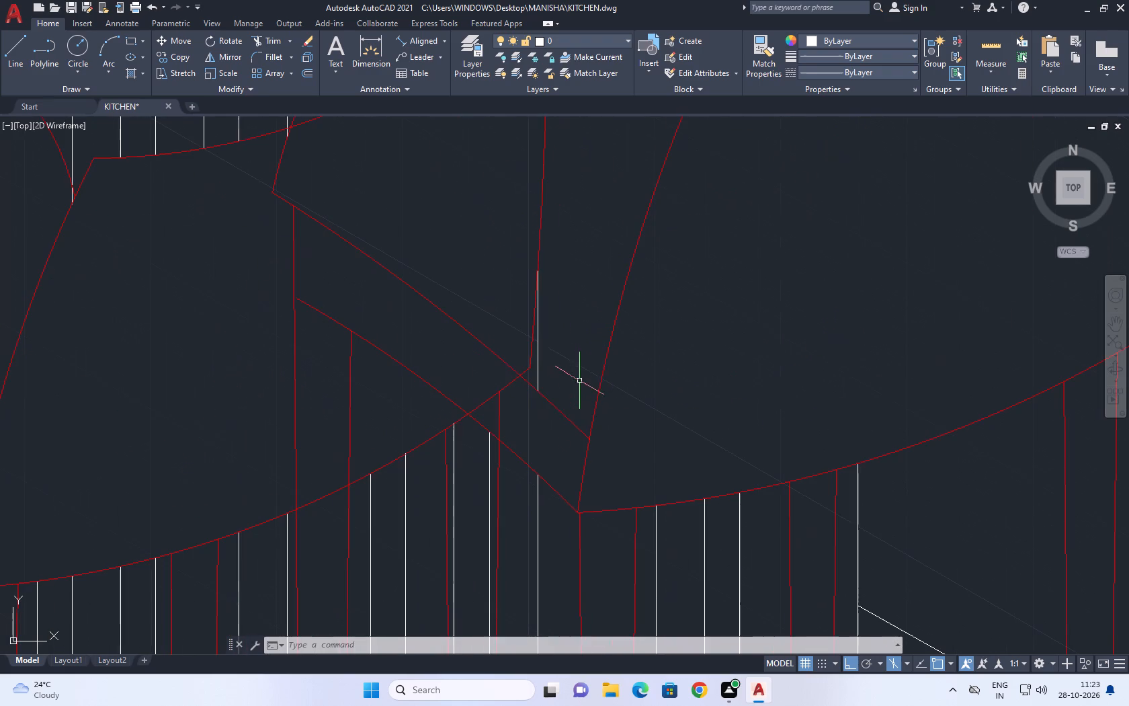
{"action": "left_click", "coordinate": [539, 364]}
{"action": "right_click", "coordinate": [643, 356]}
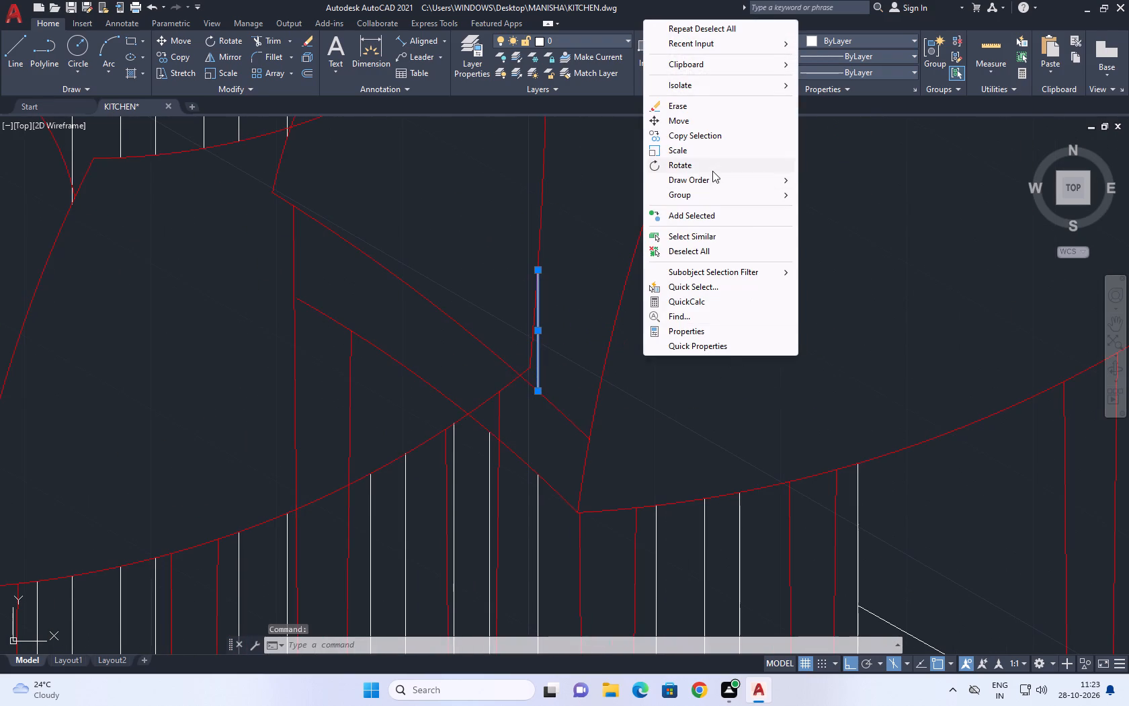
{"action": "left_click", "coordinate": [698, 106]}
Erase the short vertical flute line hidden behind the cabinet-side stool's front leg at footrest level.
{"action": "scroll", "coordinate": [536, 421], "scroll_direction": "down", "scroll_amount": 2}
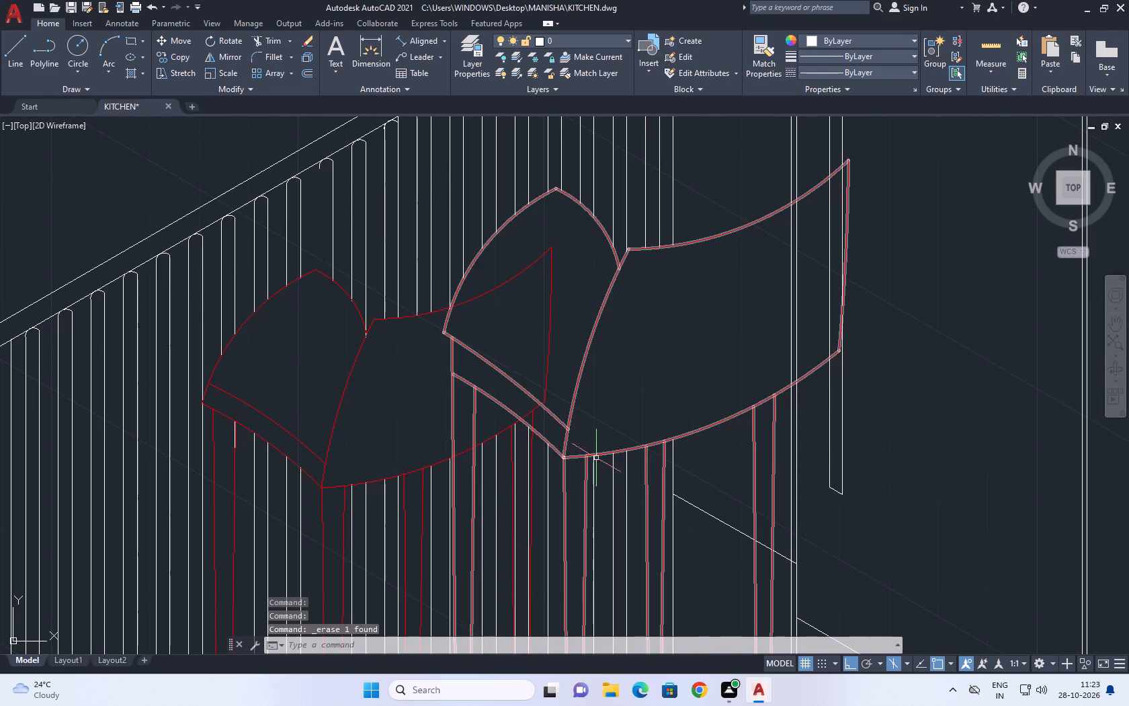
{"action": "middle_click_drag", "start_coordinate": [513, 492], "coordinate": [636, 206]}
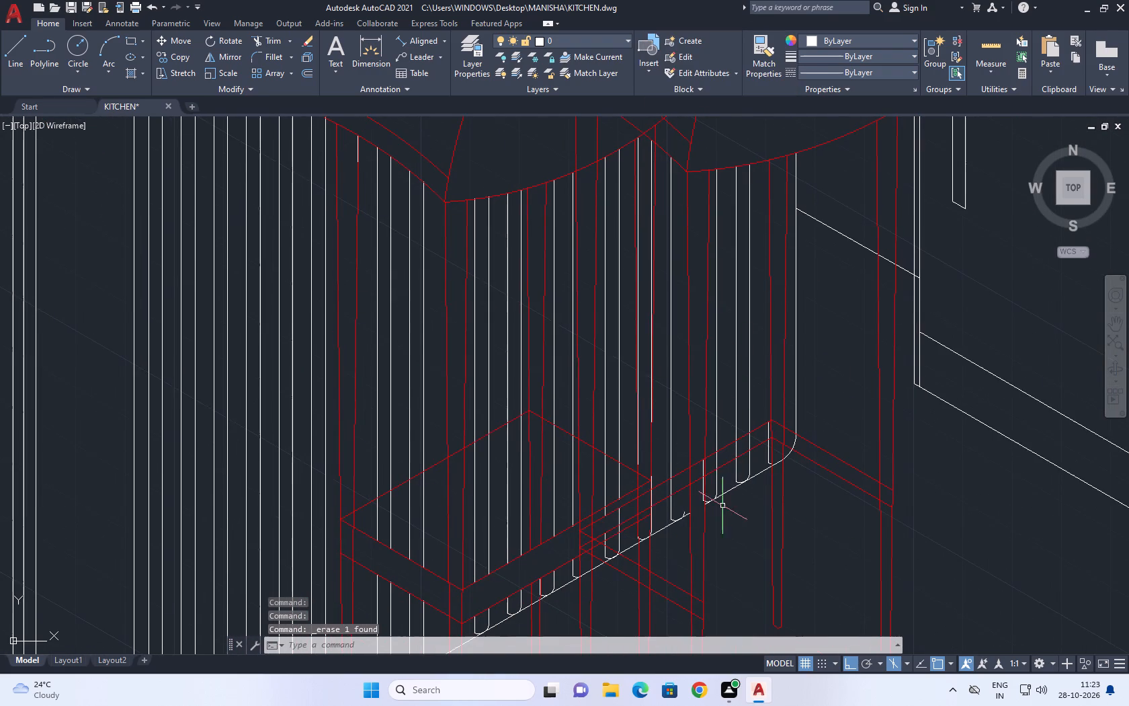
{"action": "scroll", "coordinate": [702, 504], "scroll_direction": "up", "scroll_amount": 3}
{"action": "left_click", "coordinate": [701, 459]}
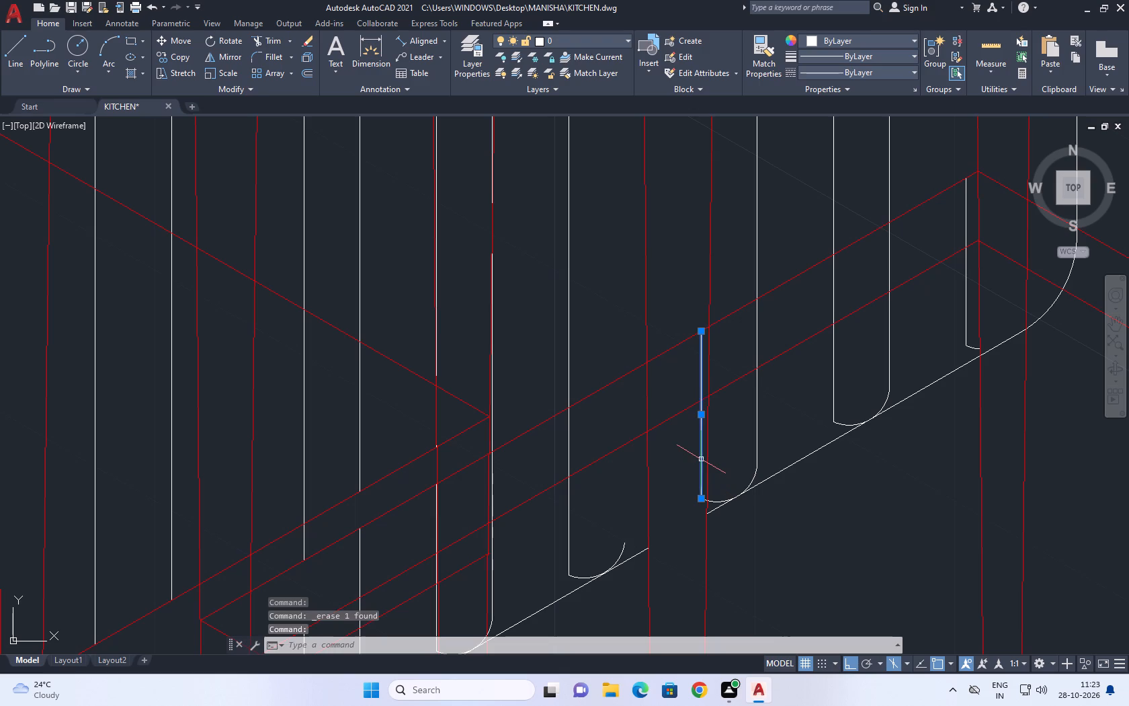
{"action": "right_click", "coordinate": [784, 338]}
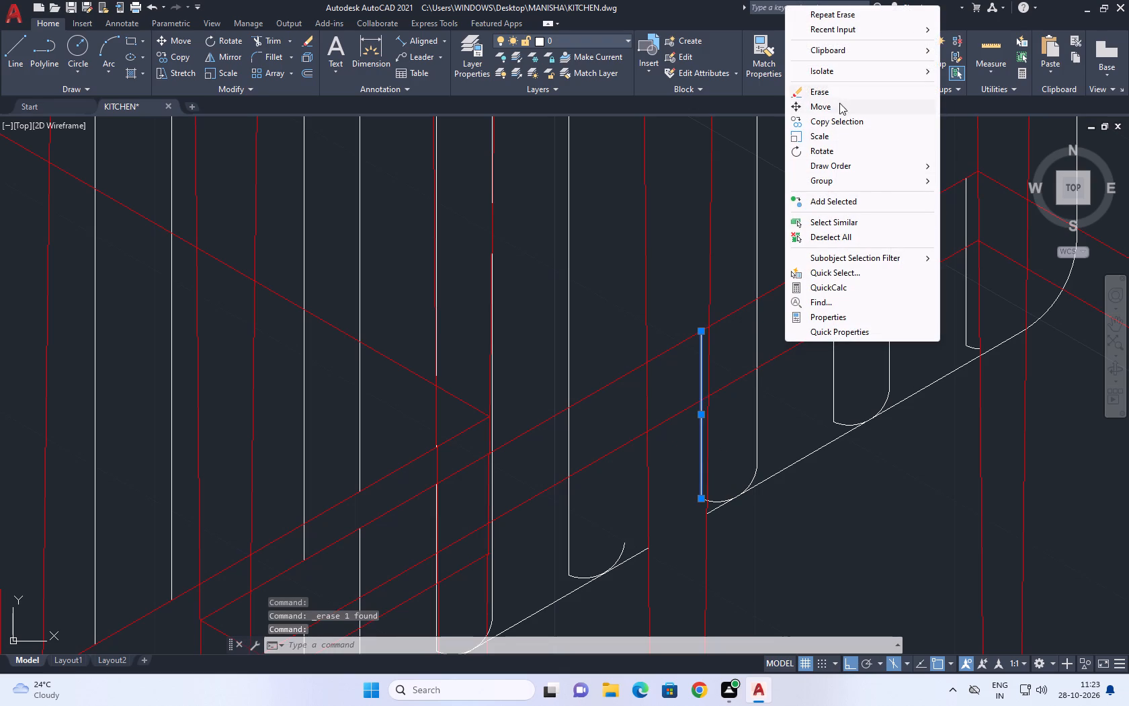
{"action": "left_click", "coordinate": [840, 87]}
Stretch the open end of the flute's bottom arc to the edge of the cabinet-side stool's front leg and clear the selection.
{"action": "scroll", "coordinate": [699, 526], "scroll_direction": "up", "scroll_amount": 2}
{"action": "scroll", "coordinate": [714, 472], "scroll_direction": "up", "scroll_amount": 1}
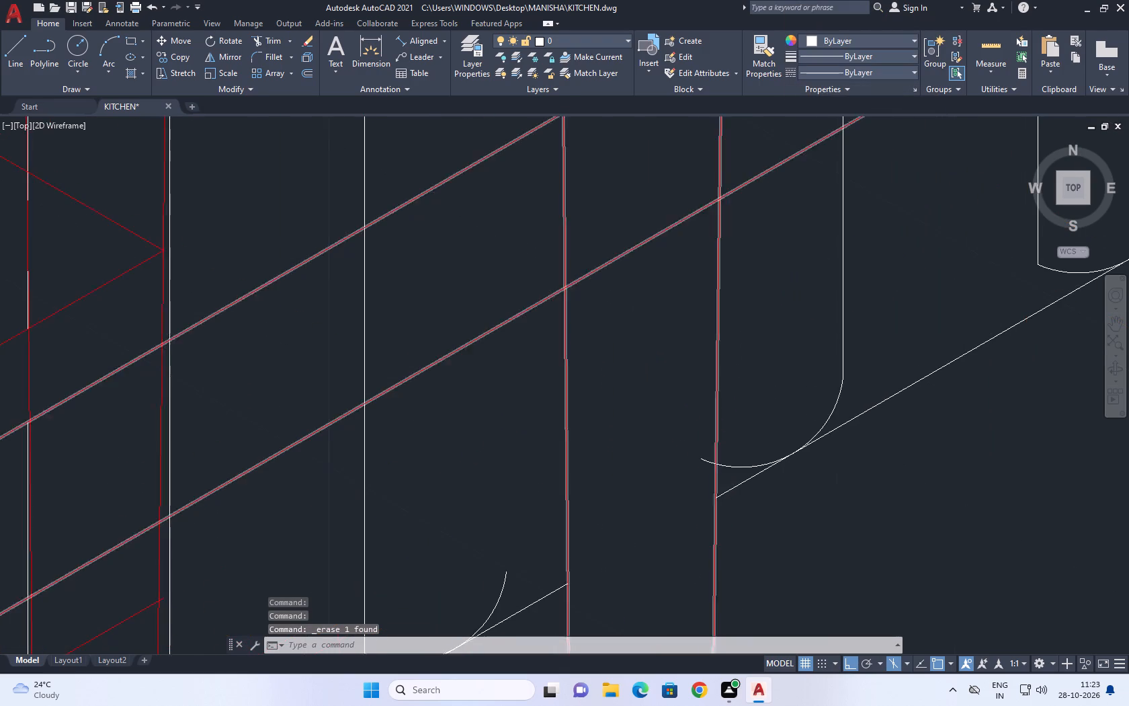
{"action": "scroll", "coordinate": [714, 472], "scroll_direction": "up", "scroll_amount": 1}
{"action": "left_click", "coordinate": [706, 455]}
{"action": "left_click", "coordinate": [677, 445]}
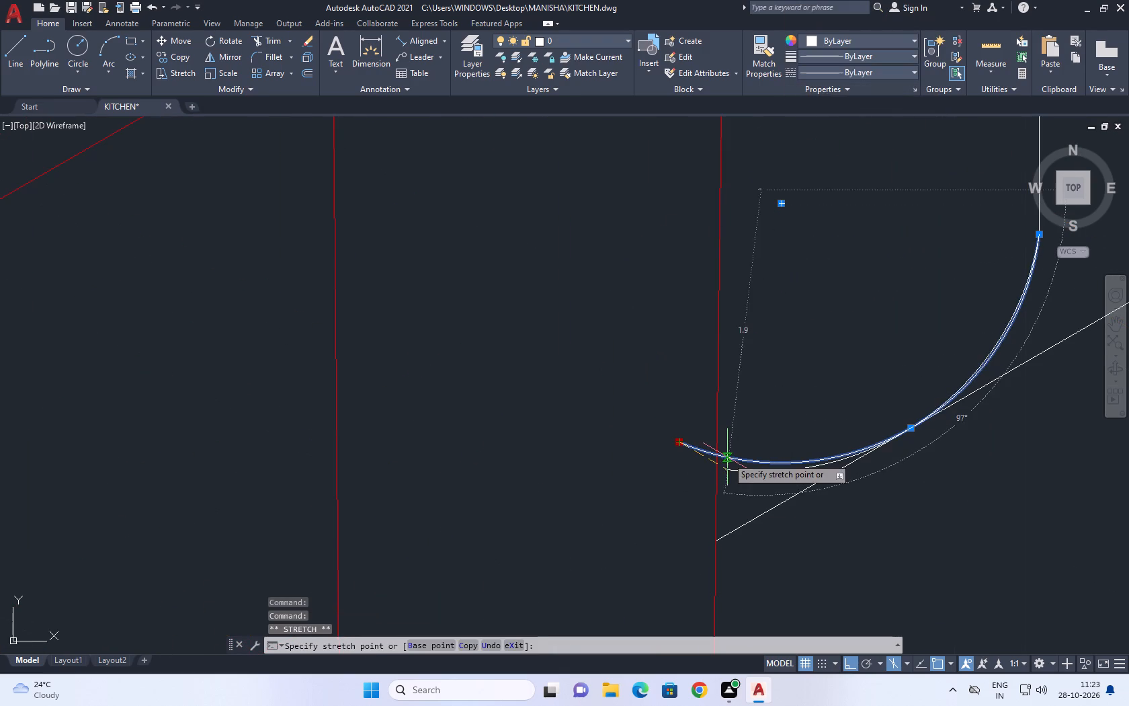
{"action": "left_click", "coordinate": [716, 457]}
{"action": "right_click", "coordinate": [755, 407]}
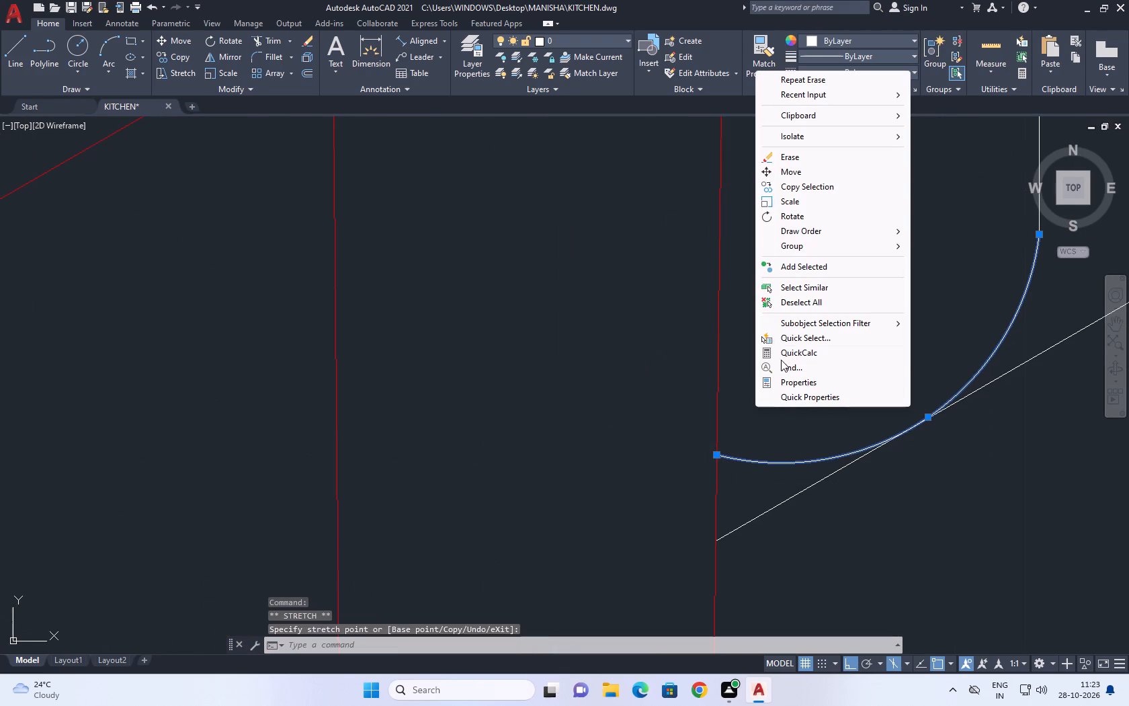
{"action": "left_click", "coordinate": [809, 296]}
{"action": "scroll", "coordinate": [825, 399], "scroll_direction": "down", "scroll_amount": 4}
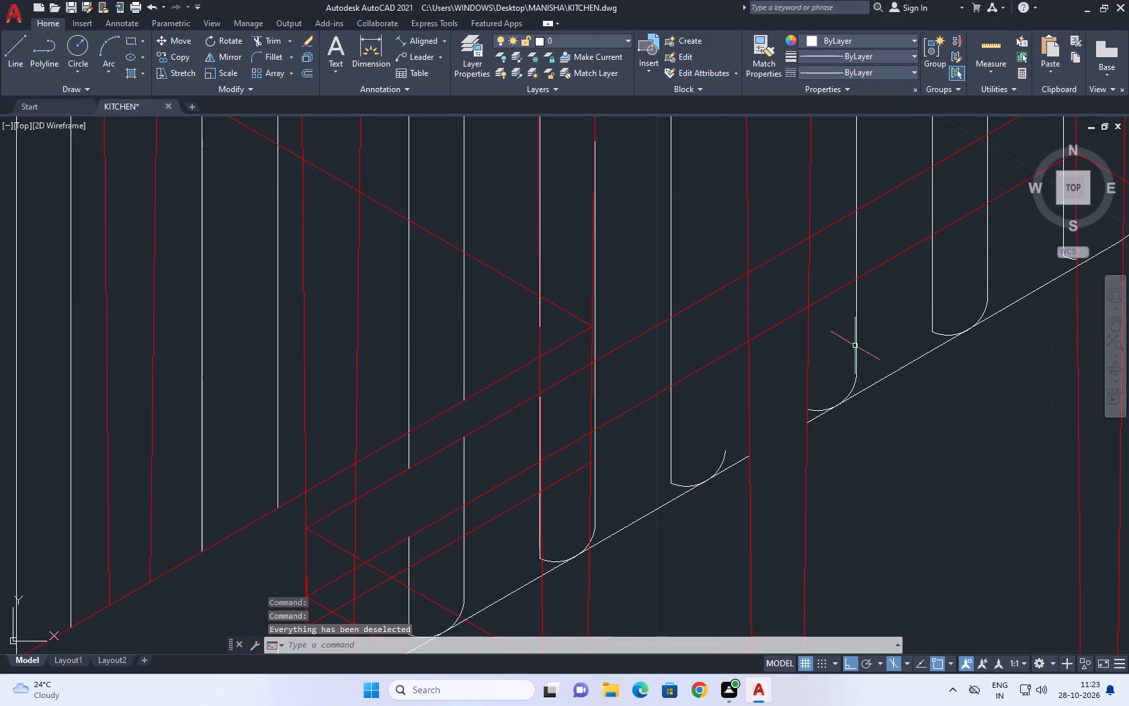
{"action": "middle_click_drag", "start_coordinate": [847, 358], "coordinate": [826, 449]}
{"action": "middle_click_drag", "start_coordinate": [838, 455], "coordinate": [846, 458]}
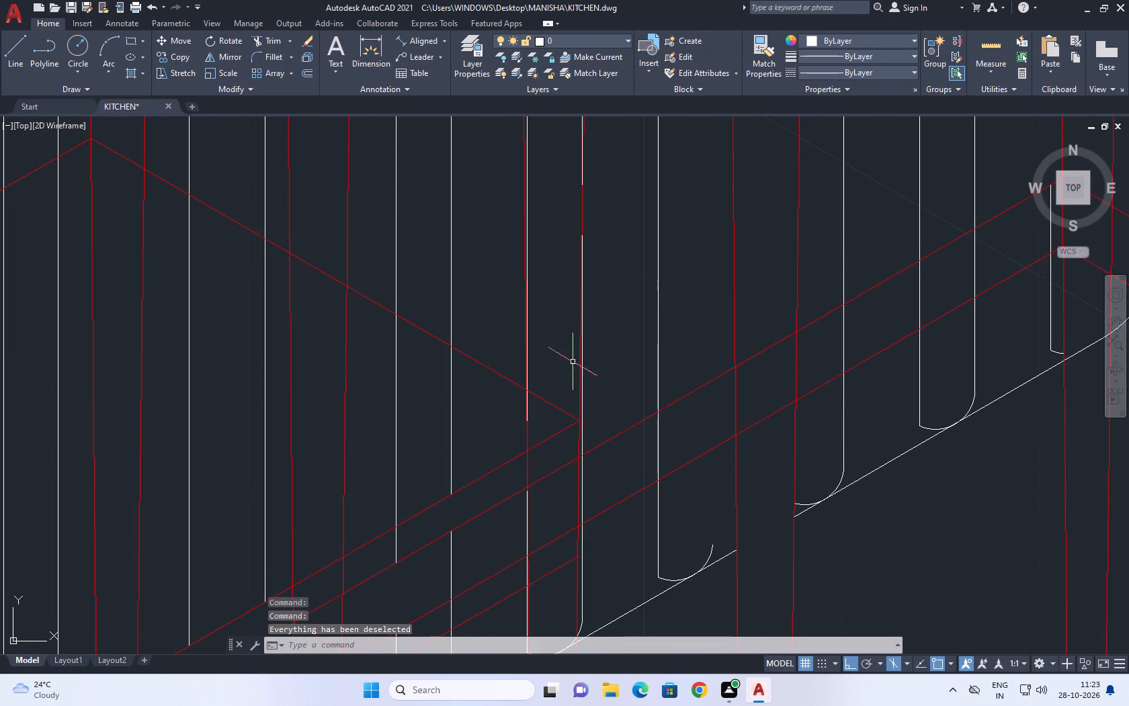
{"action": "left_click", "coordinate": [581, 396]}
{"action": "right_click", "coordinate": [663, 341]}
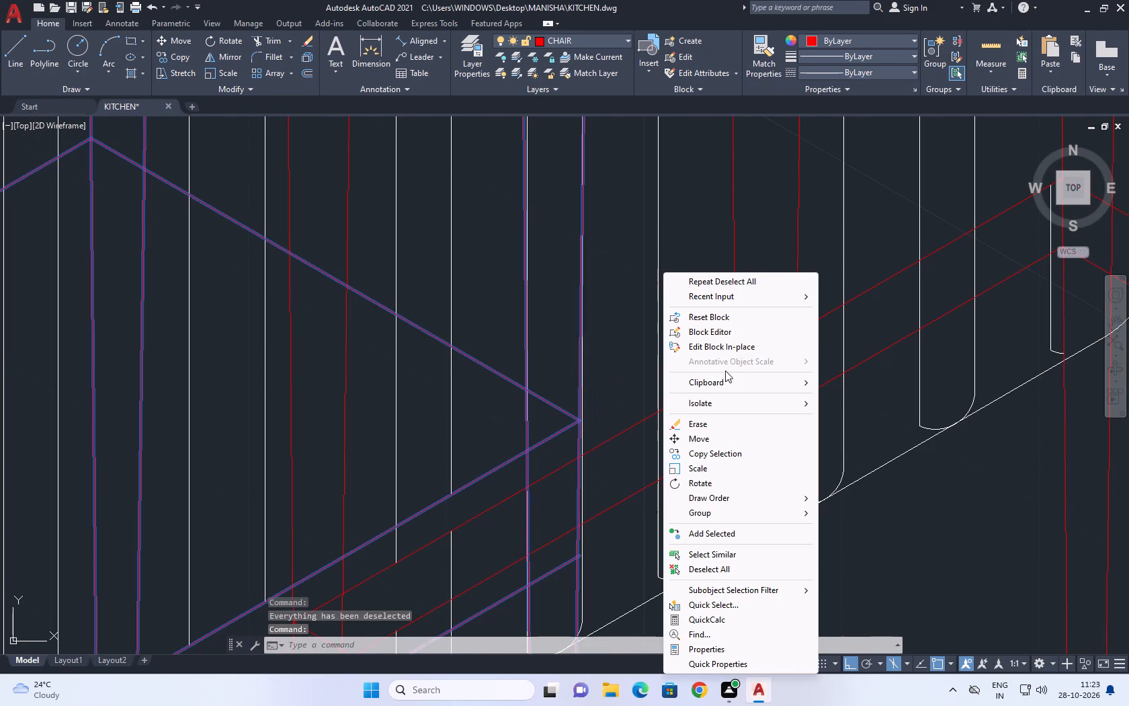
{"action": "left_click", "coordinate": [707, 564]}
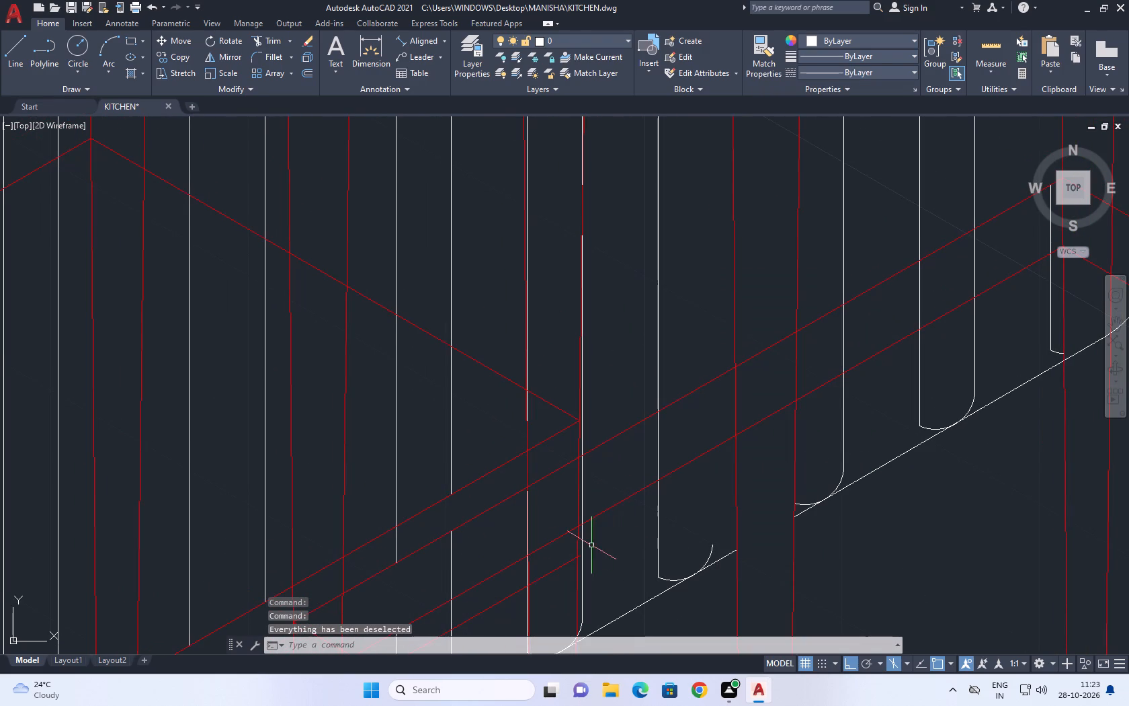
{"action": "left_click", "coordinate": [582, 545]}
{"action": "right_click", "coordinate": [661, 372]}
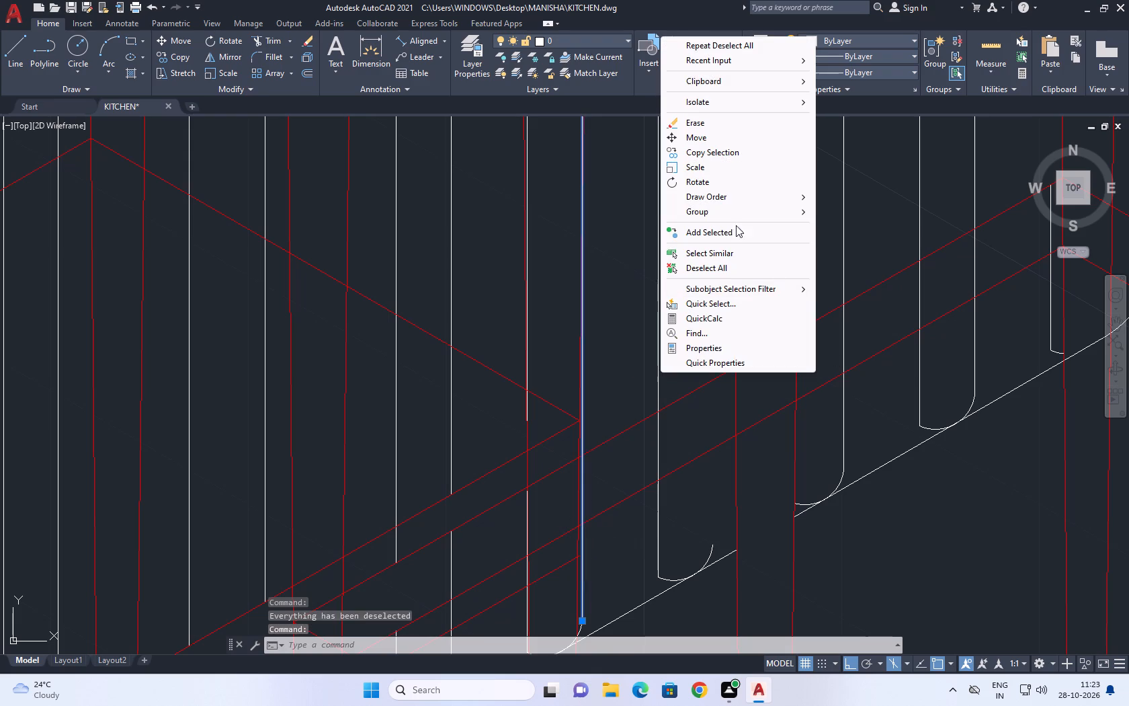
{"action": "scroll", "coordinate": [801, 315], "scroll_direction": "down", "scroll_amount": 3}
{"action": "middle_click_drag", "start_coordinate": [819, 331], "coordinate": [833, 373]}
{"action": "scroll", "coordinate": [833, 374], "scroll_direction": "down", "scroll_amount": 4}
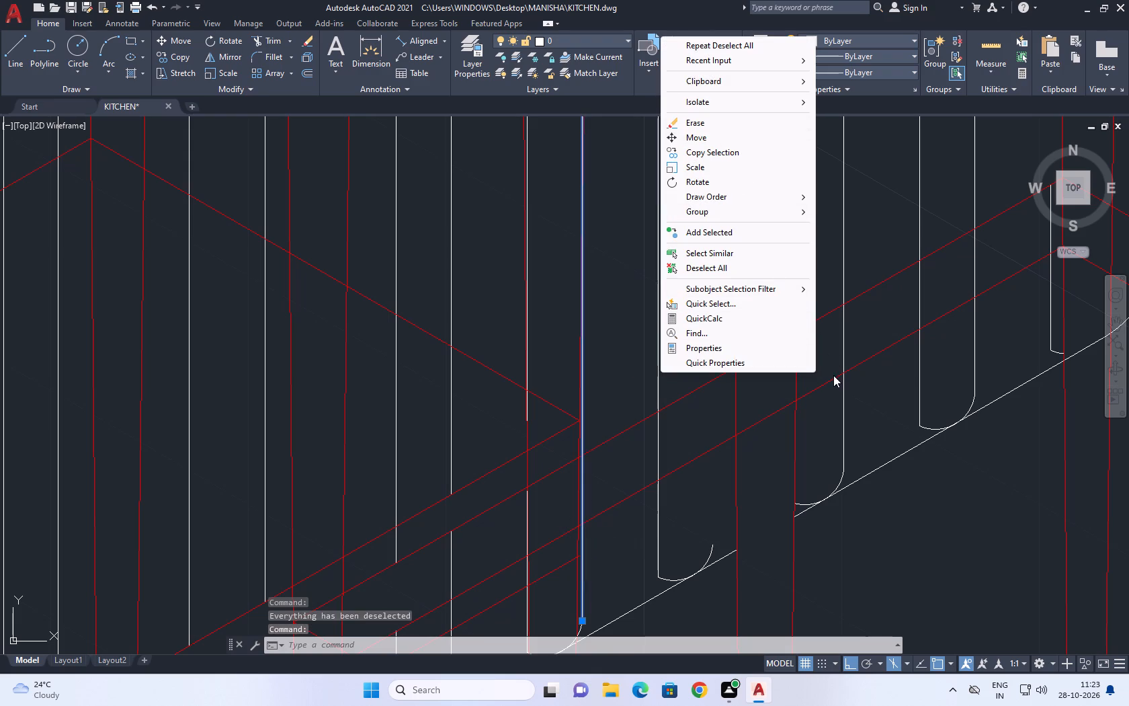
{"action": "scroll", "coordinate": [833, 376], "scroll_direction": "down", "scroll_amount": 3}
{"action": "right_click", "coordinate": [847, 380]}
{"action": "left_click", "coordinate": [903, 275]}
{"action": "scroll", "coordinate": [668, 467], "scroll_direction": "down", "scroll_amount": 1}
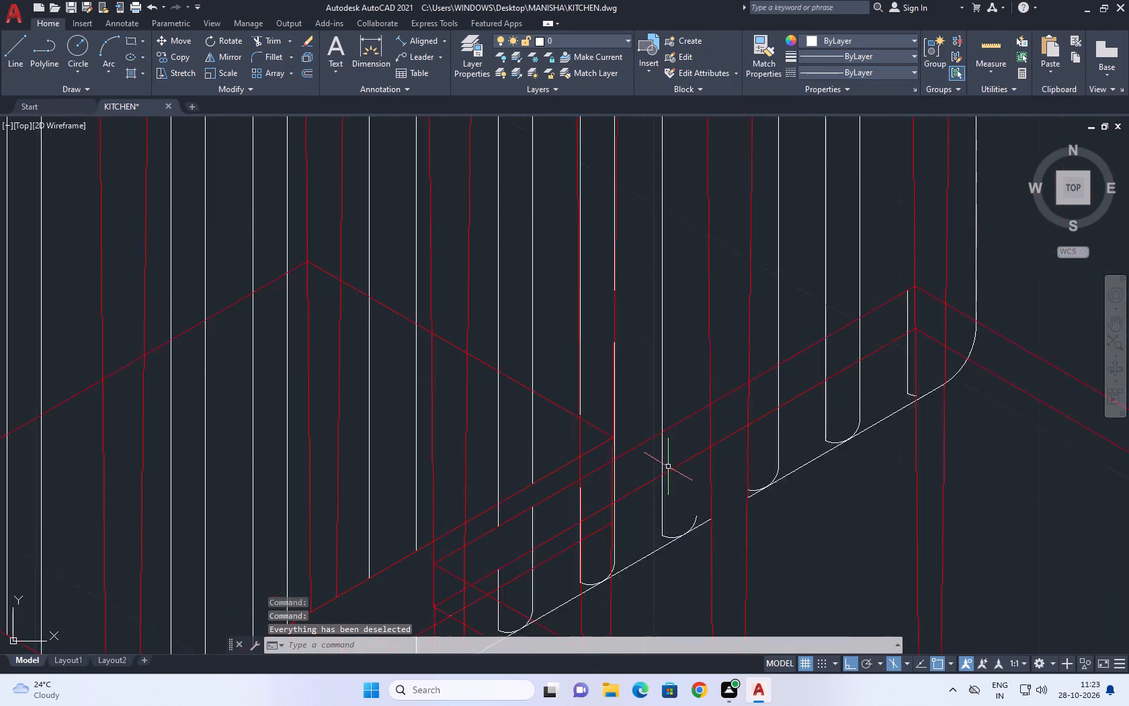
Trim the stray flute line segment inside the nearer stool's outer leg, just below the seat.
{"action": "scroll", "coordinate": [668, 467], "scroll_direction": "down", "scroll_amount": 1}
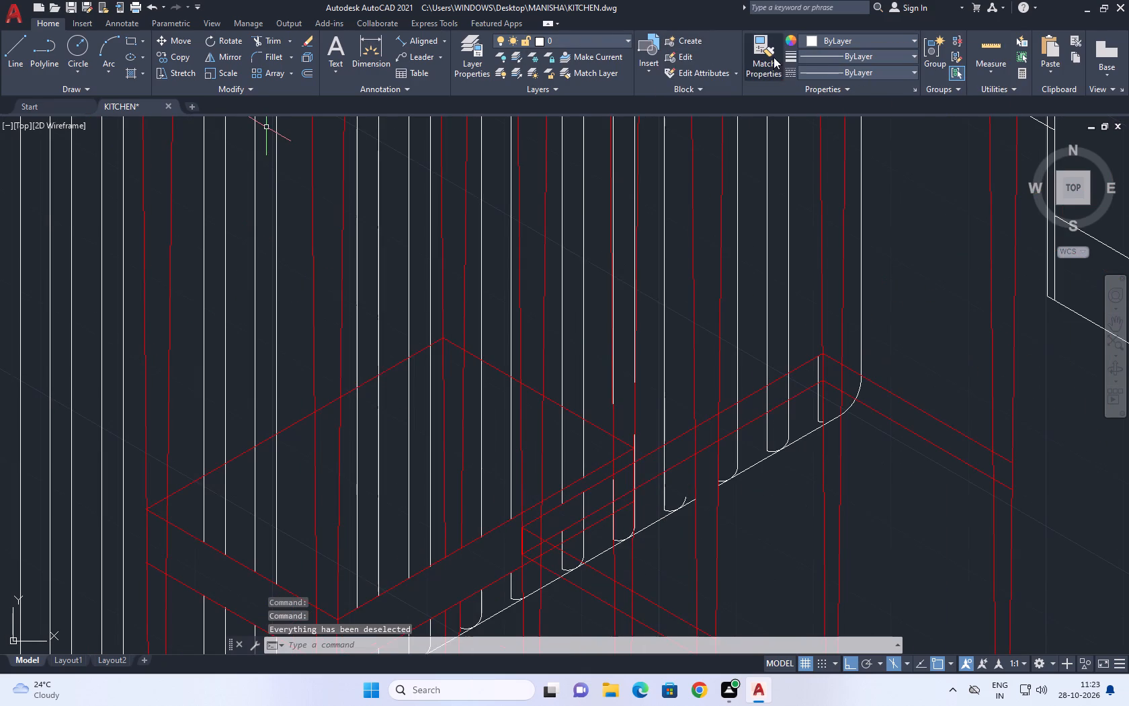
{"action": "left_click", "coordinate": [271, 37]}
{"action": "scroll", "coordinate": [571, 277], "scroll_direction": "down", "scroll_amount": 1}
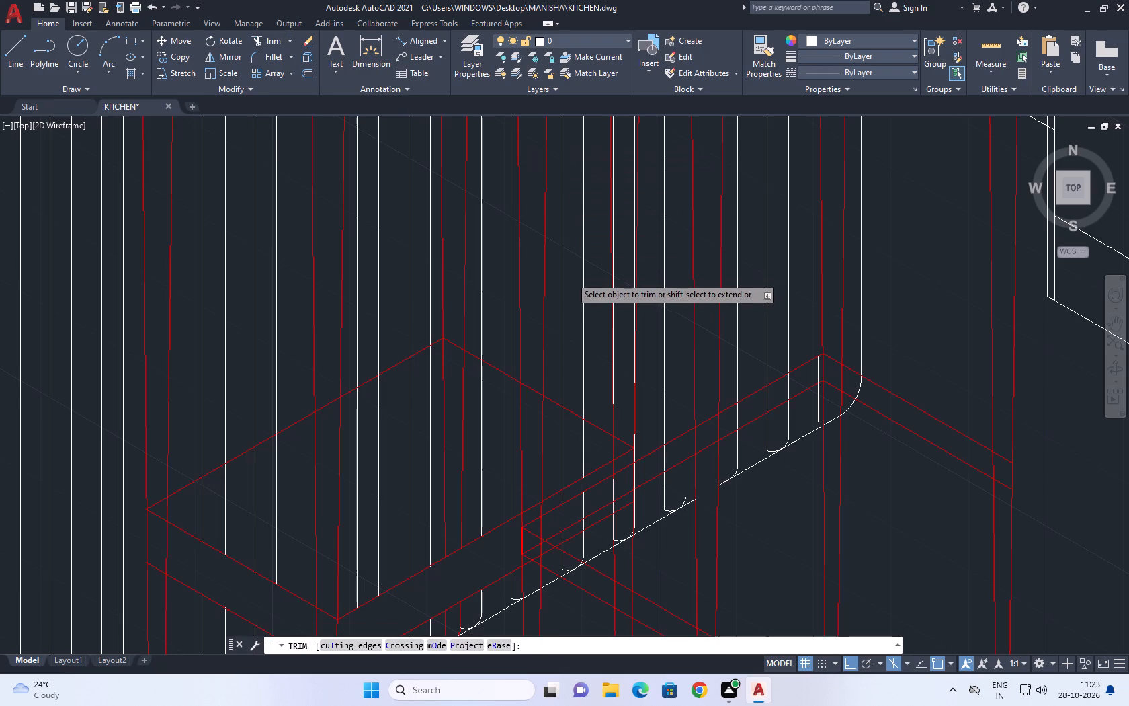
{"action": "scroll", "coordinate": [571, 277], "scroll_direction": "down", "scroll_amount": 3}
{"action": "scroll", "coordinate": [507, 235], "scroll_direction": "up", "scroll_amount": 5}
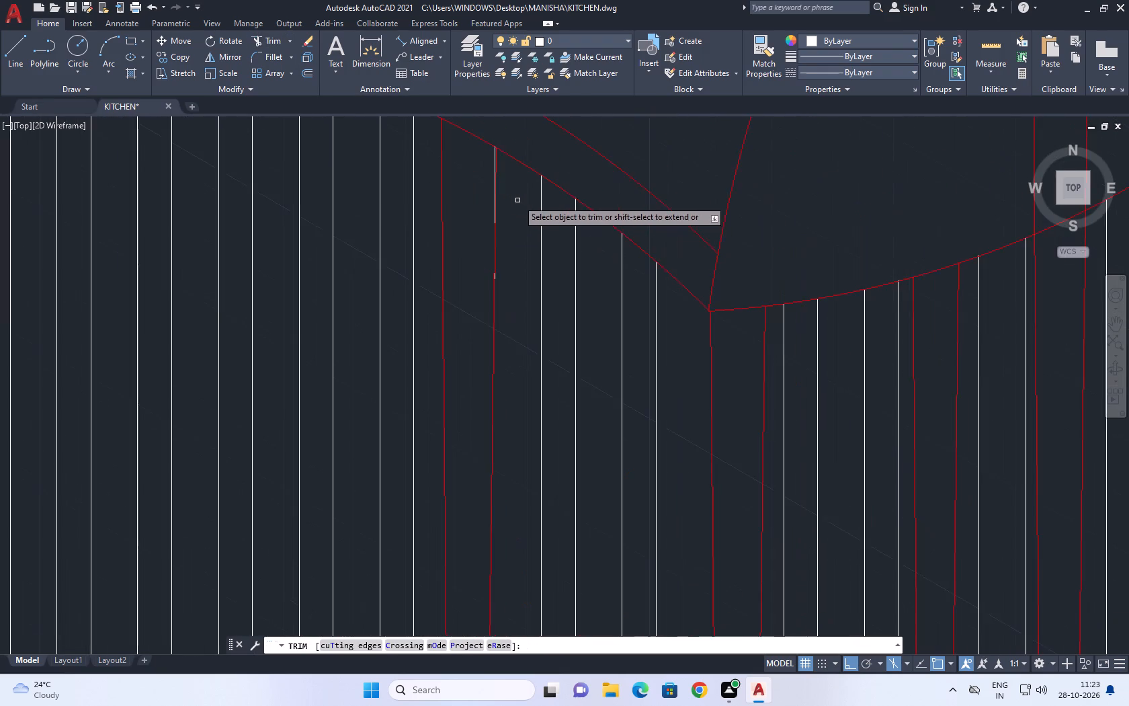
{"action": "scroll", "coordinate": [501, 189], "scroll_direction": "up", "scroll_amount": 3}
{"action": "left_click", "coordinate": [470, 231]}
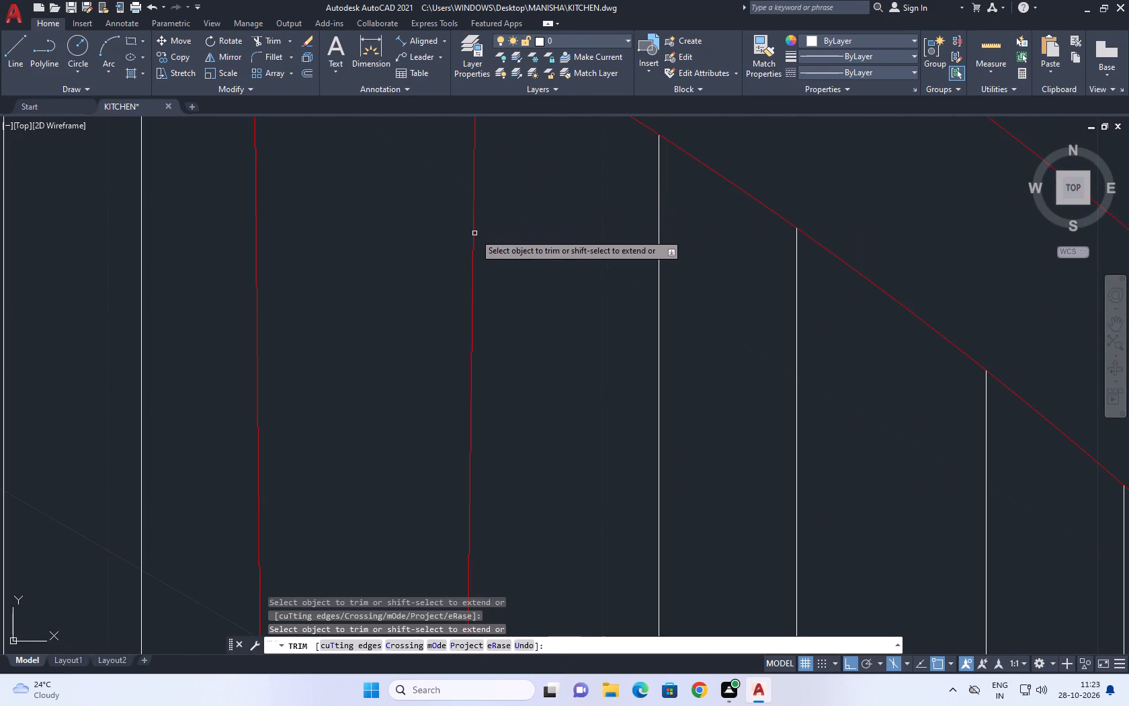
Trim the island's bottom edge and the flute arc crossing the lower part of the nearer stool's outer leg.
{"action": "scroll", "coordinate": [549, 301], "scroll_direction": "down", "scroll_amount": 5}
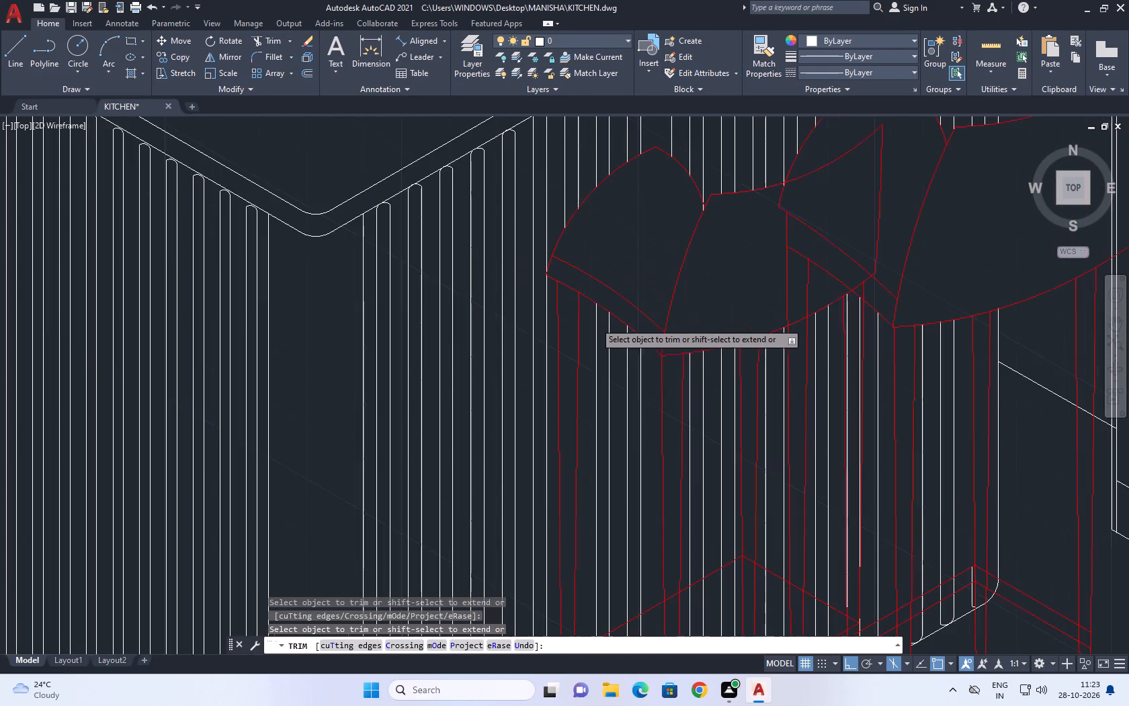
{"action": "middle_click_drag", "start_coordinate": [596, 385], "coordinate": [678, 201]}
{"action": "middle_click_drag", "start_coordinate": [767, 440], "coordinate": [836, 252]}
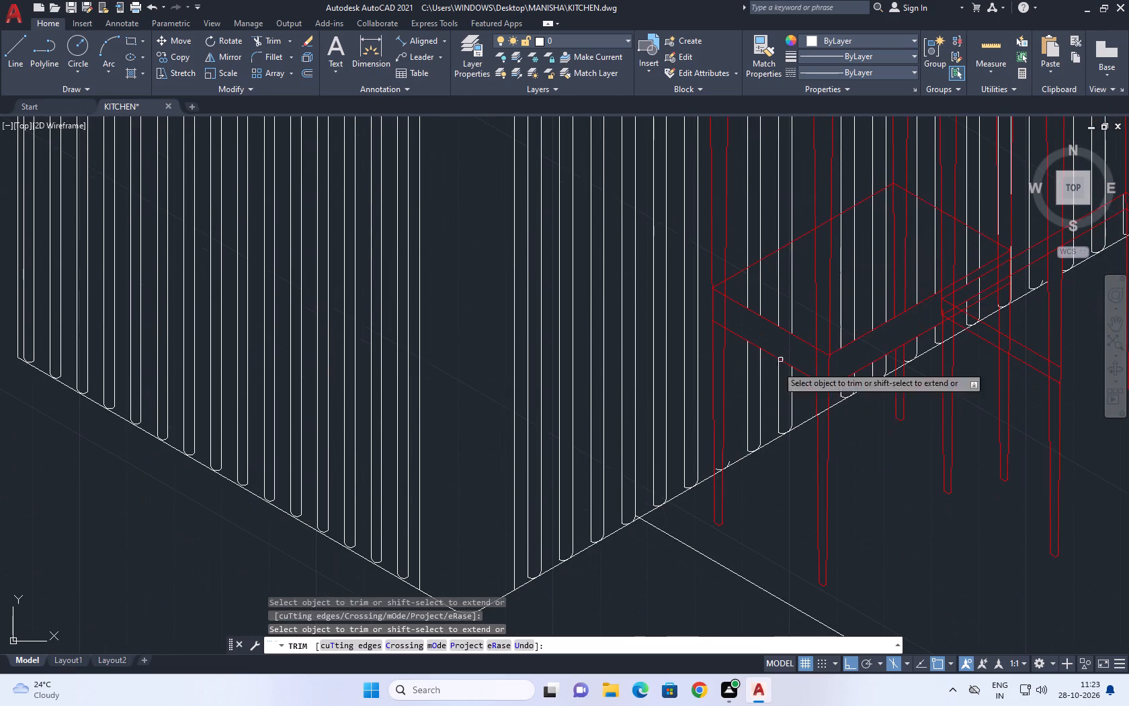
{"action": "scroll", "coordinate": [712, 470], "scroll_direction": "up", "scroll_amount": 3}
{"action": "left_click", "coordinate": [716, 478]}
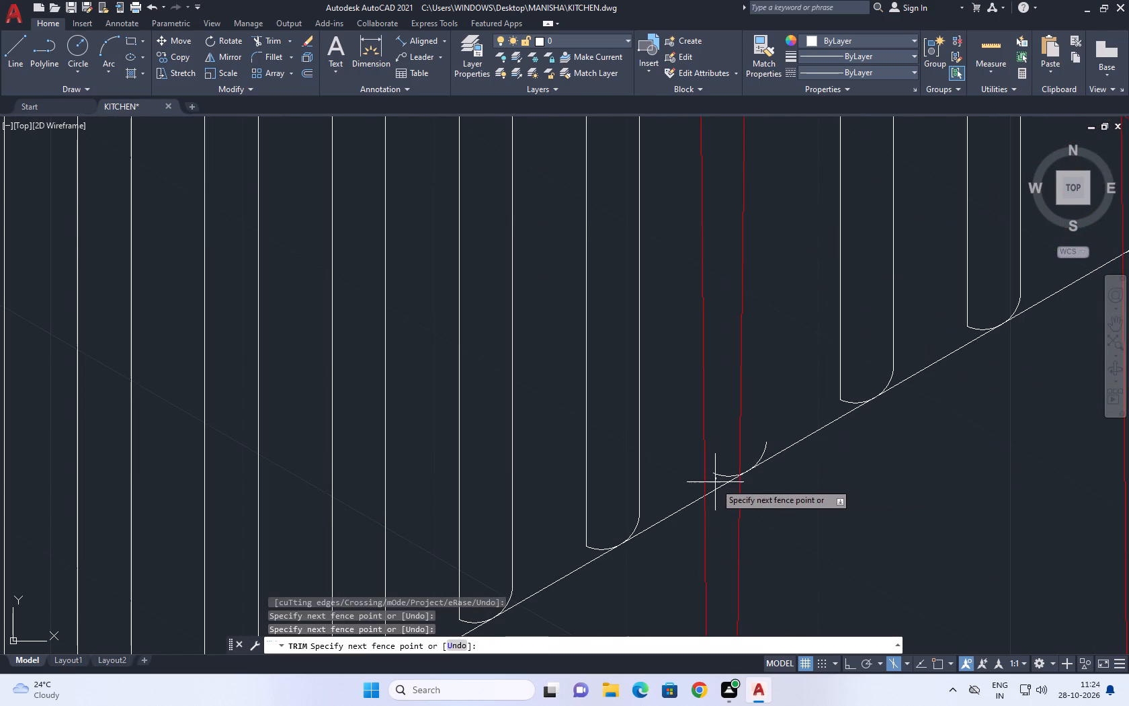
{"action": "left_click", "coordinate": [731, 458]}
{"action": "left_click", "coordinate": [724, 483]}
Trim the island's bottom edge, including its leftover stub, between the two sides of the nearer stool's front leg.
{"action": "scroll", "coordinate": [696, 400], "scroll_direction": "down", "scroll_amount": 4}
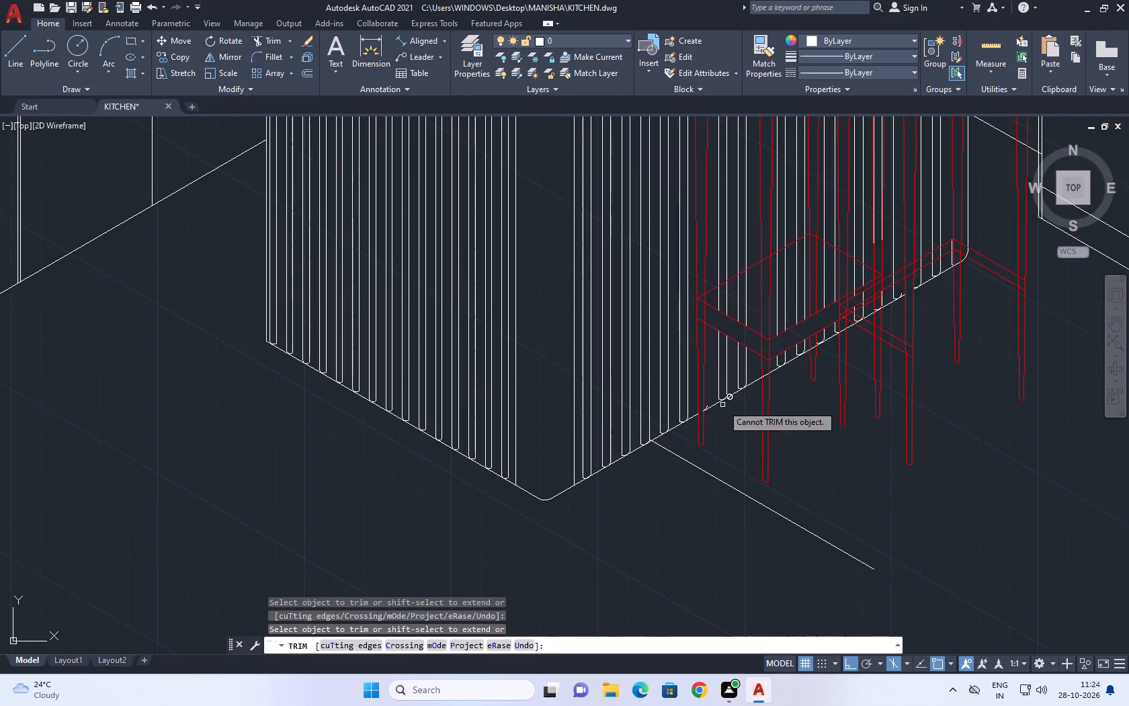
{"action": "scroll", "coordinate": [761, 383], "scroll_direction": "up", "scroll_amount": 3}
{"action": "left_click", "coordinate": [776, 358]}
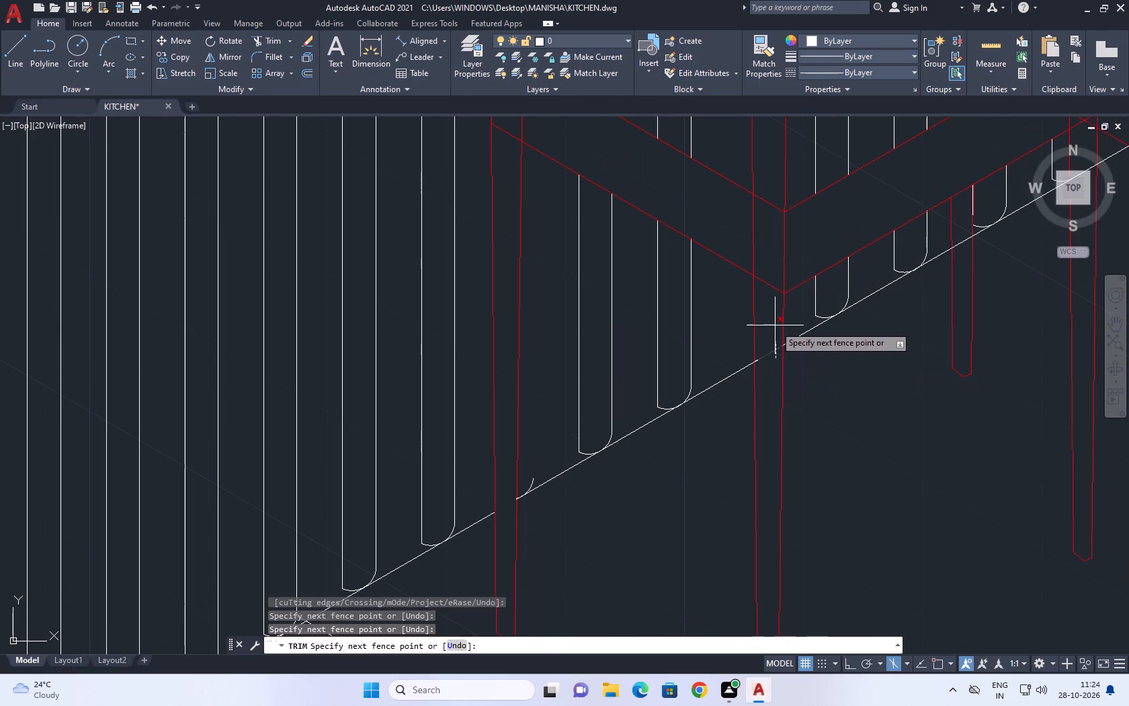
{"action": "left_click", "coordinate": [775, 325]}
{"action": "scroll", "coordinate": [749, 372], "scroll_direction": "up", "scroll_amount": 4}
{"action": "left_click", "coordinate": [761, 360]}
{"action": "left_click", "coordinate": [763, 293]}
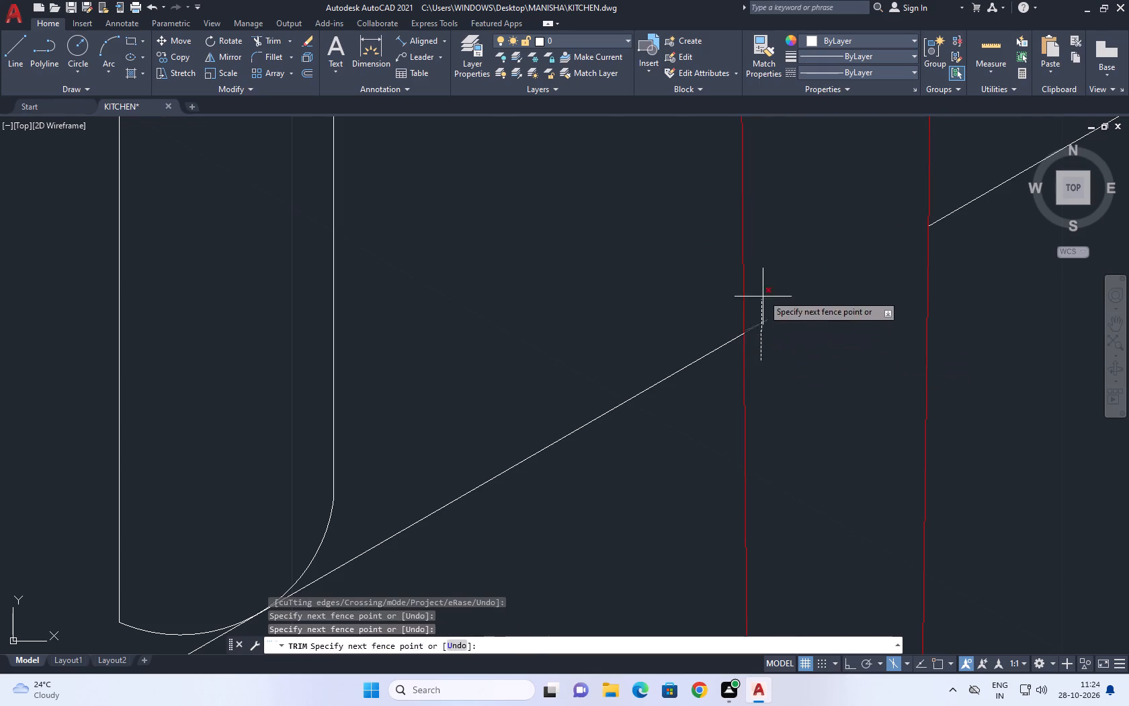
{"action": "scroll", "coordinate": [753, 335], "scroll_direction": "up", "scroll_amount": 6}
{"action": "scroll", "coordinate": [684, 304], "scroll_direction": "up", "scroll_amount": 4}
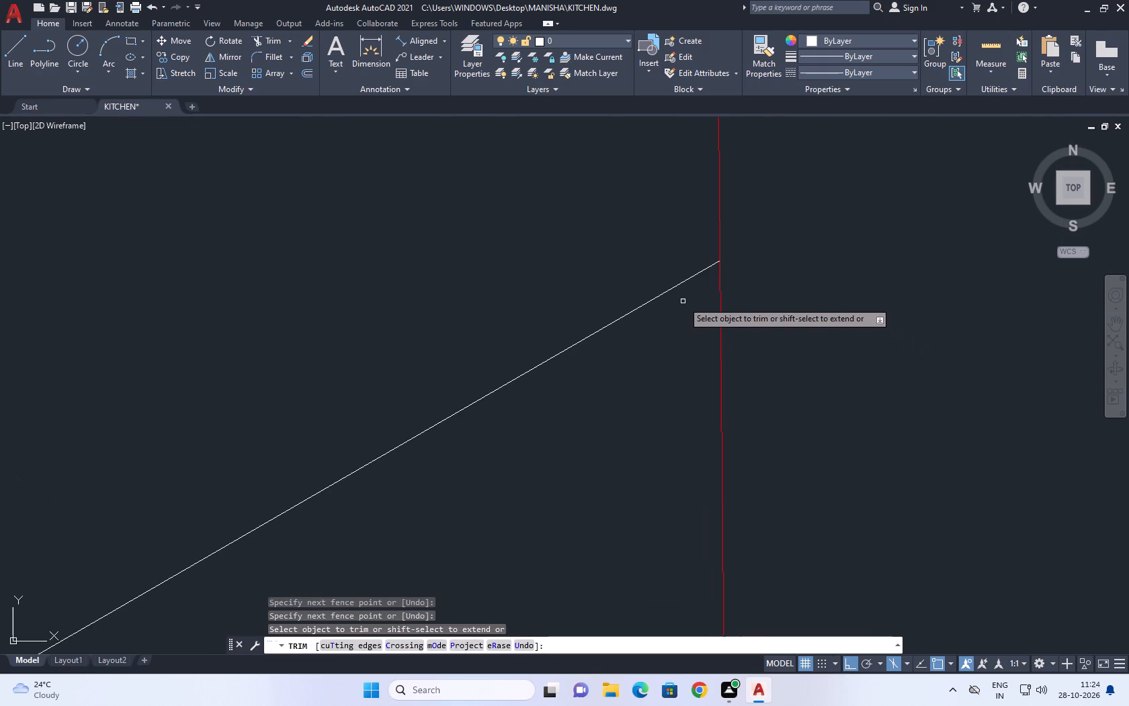
{"action": "scroll", "coordinate": [707, 270], "scroll_direction": "up", "scroll_amount": 3}
Trim the island's bottom edge and the flute arc between the two sides of the cabinet-side stool's outer leg.
{"action": "scroll", "coordinate": [710, 256], "scroll_direction": "down", "scroll_amount": 20}
{"action": "scroll", "coordinate": [710, 256], "scroll_direction": "down", "scroll_amount": 13}
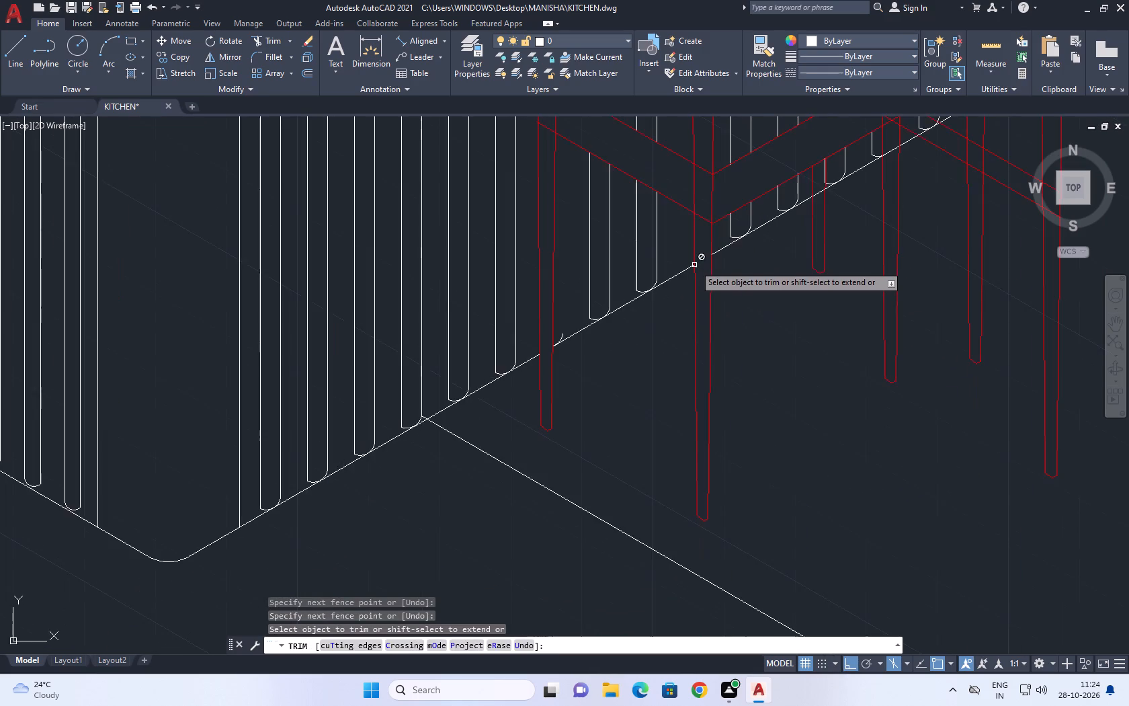
{"action": "scroll", "coordinate": [694, 266], "scroll_direction": "down", "scroll_amount": 3}
{"action": "middle_click_drag", "start_coordinate": [722, 218], "coordinate": [655, 391]}
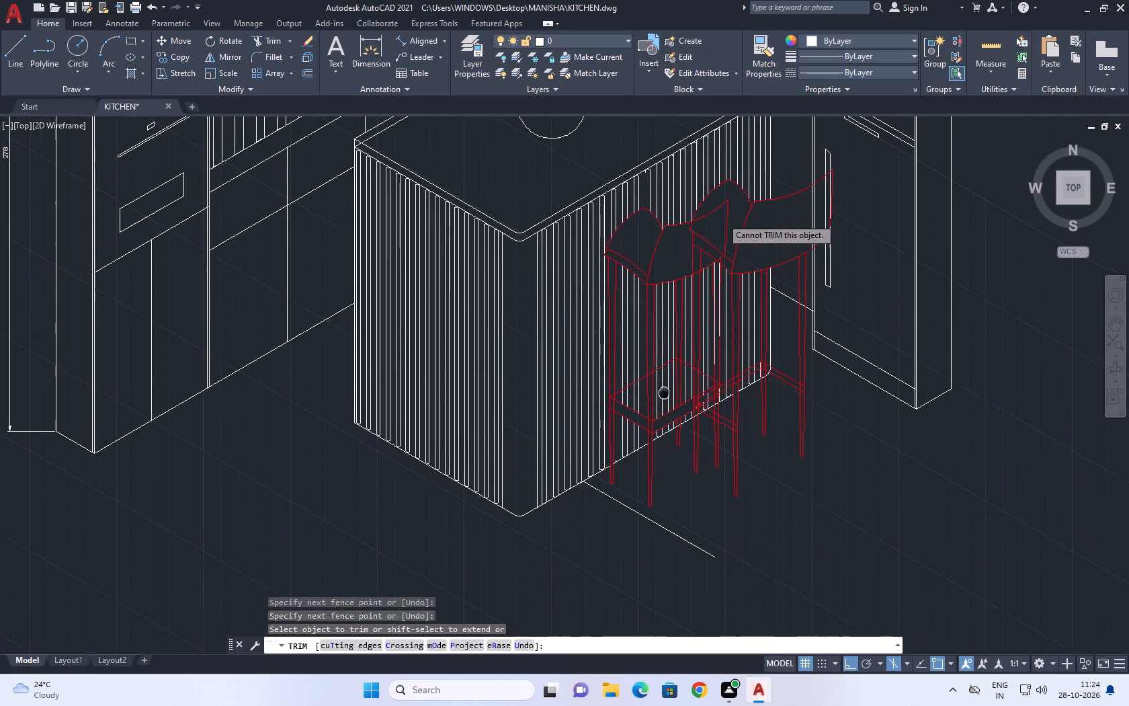
{"action": "middle_click_drag", "start_coordinate": [655, 391], "coordinate": [651, 390]}
{"action": "scroll", "coordinate": [688, 344], "scroll_direction": "up", "scroll_amount": 4}
{"action": "middle_click_drag", "start_coordinate": [704, 464], "coordinate": [706, 358]}
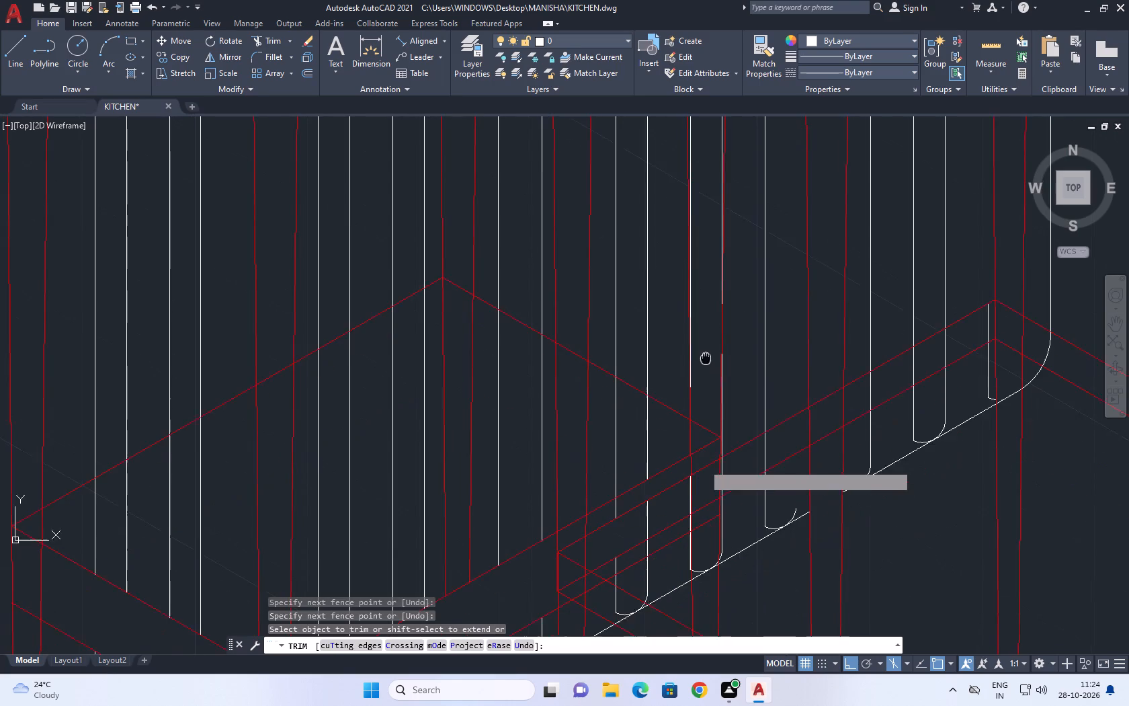
{"action": "middle_click_drag", "start_coordinate": [716, 475], "coordinate": [716, 377]}
{"action": "scroll", "coordinate": [712, 360], "scroll_direction": "down", "scroll_amount": 1}
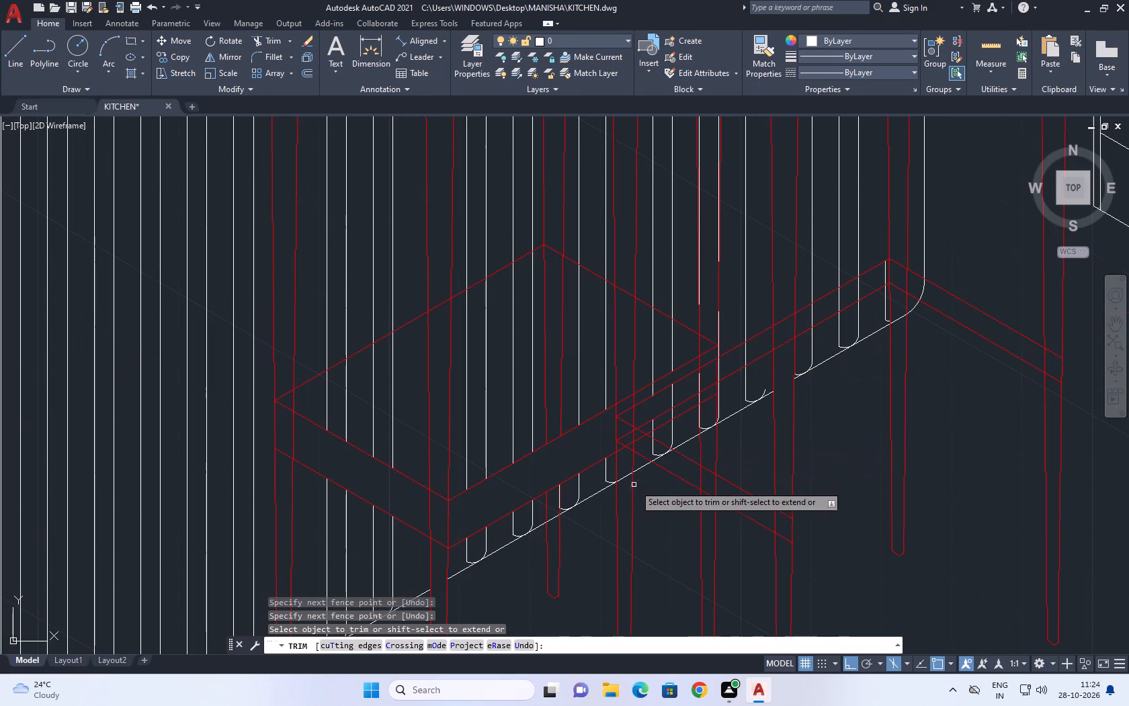
{"action": "scroll", "coordinate": [630, 473], "scroll_direction": "up", "scroll_amount": 2}
{"action": "left_click", "coordinate": [612, 494]}
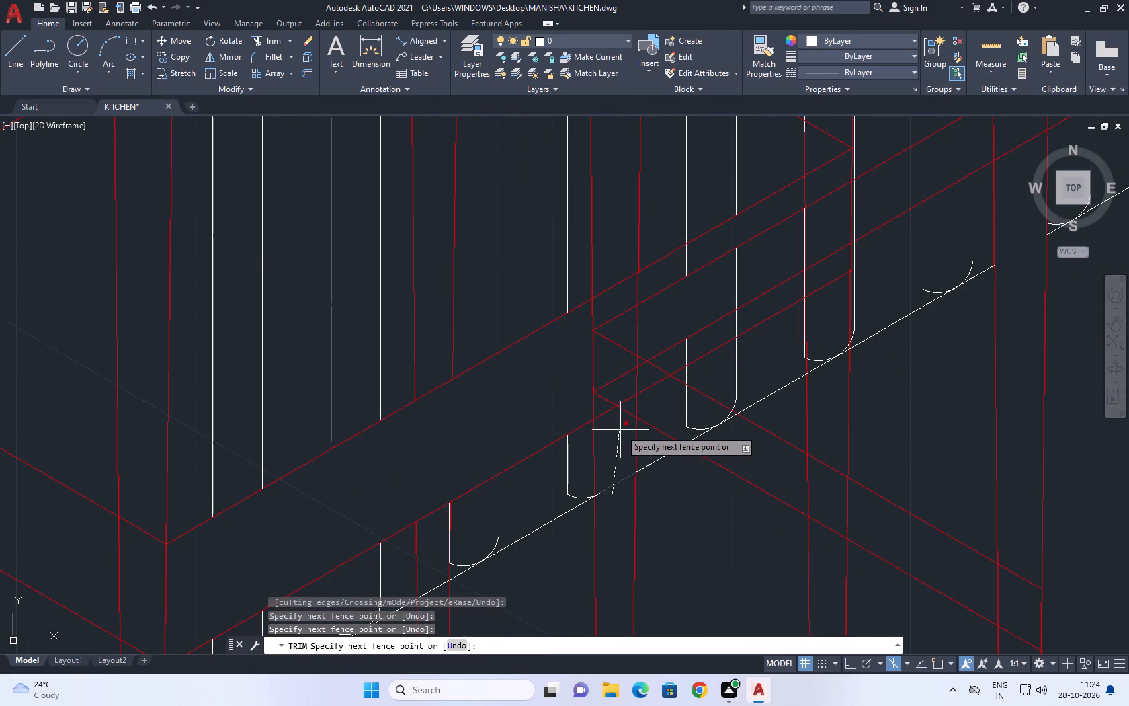
{"action": "left_click", "coordinate": [620, 419]}
{"action": "scroll", "coordinate": [587, 494], "scroll_direction": "up", "scroll_amount": 3}
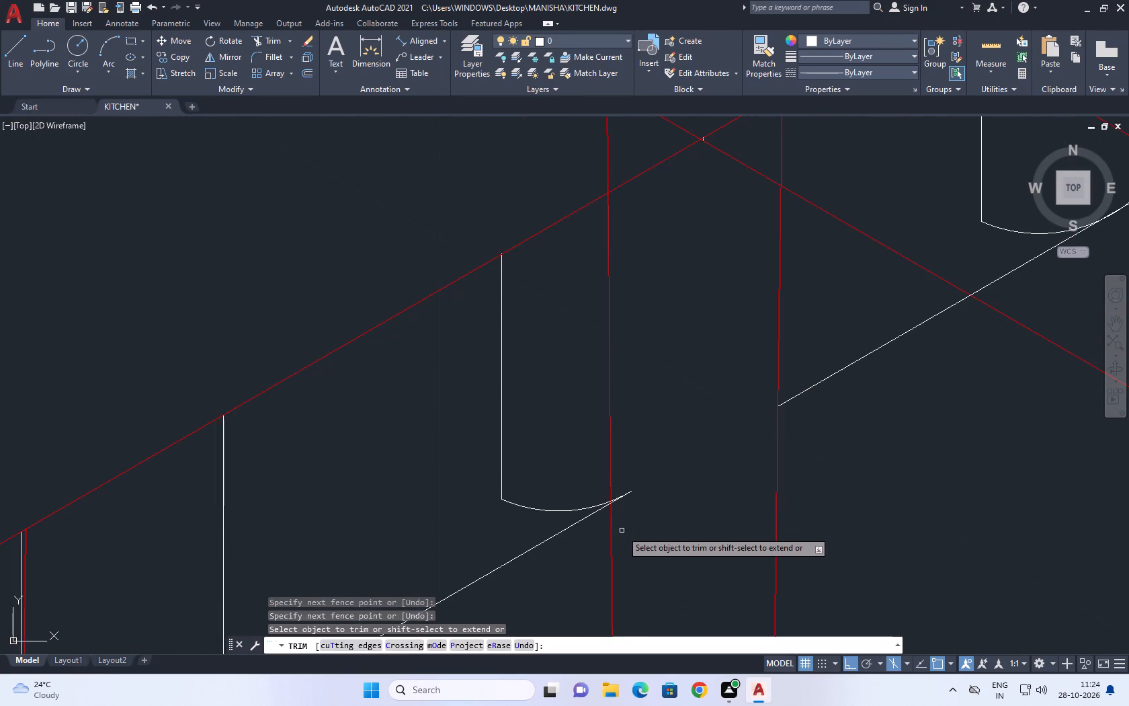
{"action": "left_click_drag", "start_coordinate": [622, 520], "coordinate": [622, 502]}
{"action": "left_click_drag", "start_coordinate": [616, 459], "coordinate": [619, 494]}
{"action": "left_click_drag", "start_coordinate": [623, 559], "coordinate": [622, 531]}
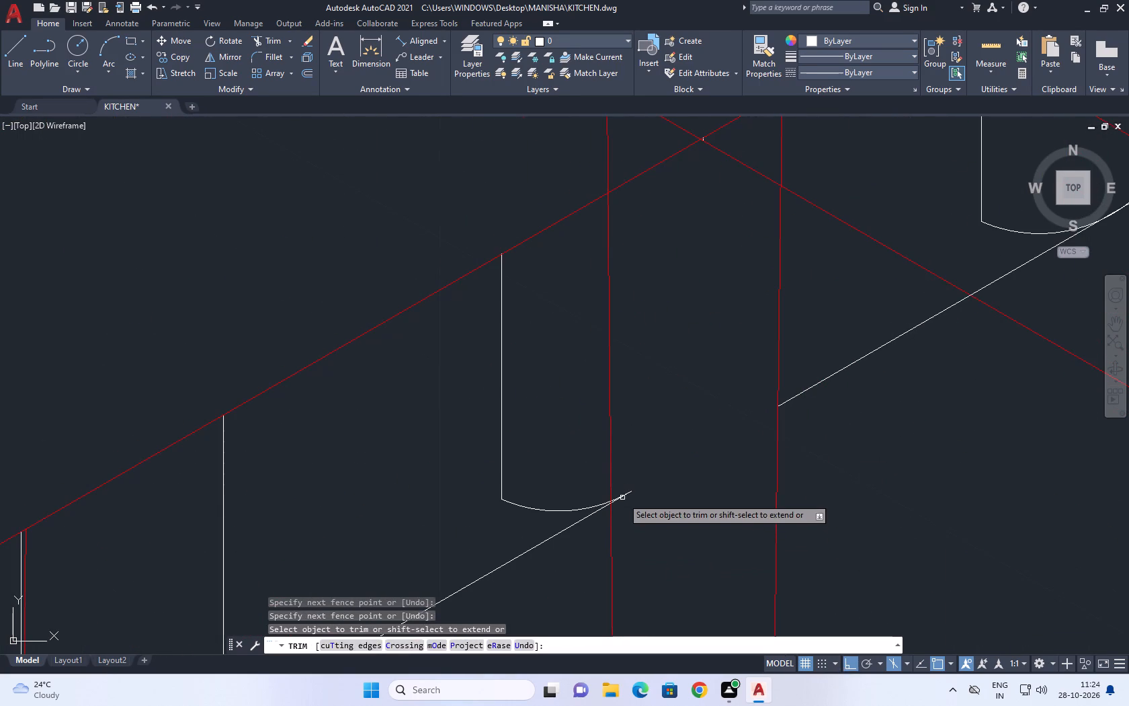
{"action": "left_click_drag", "start_coordinate": [634, 459], "coordinate": [613, 561]}
{"action": "scroll", "coordinate": [646, 364], "scroll_direction": "down", "scroll_amount": 2}
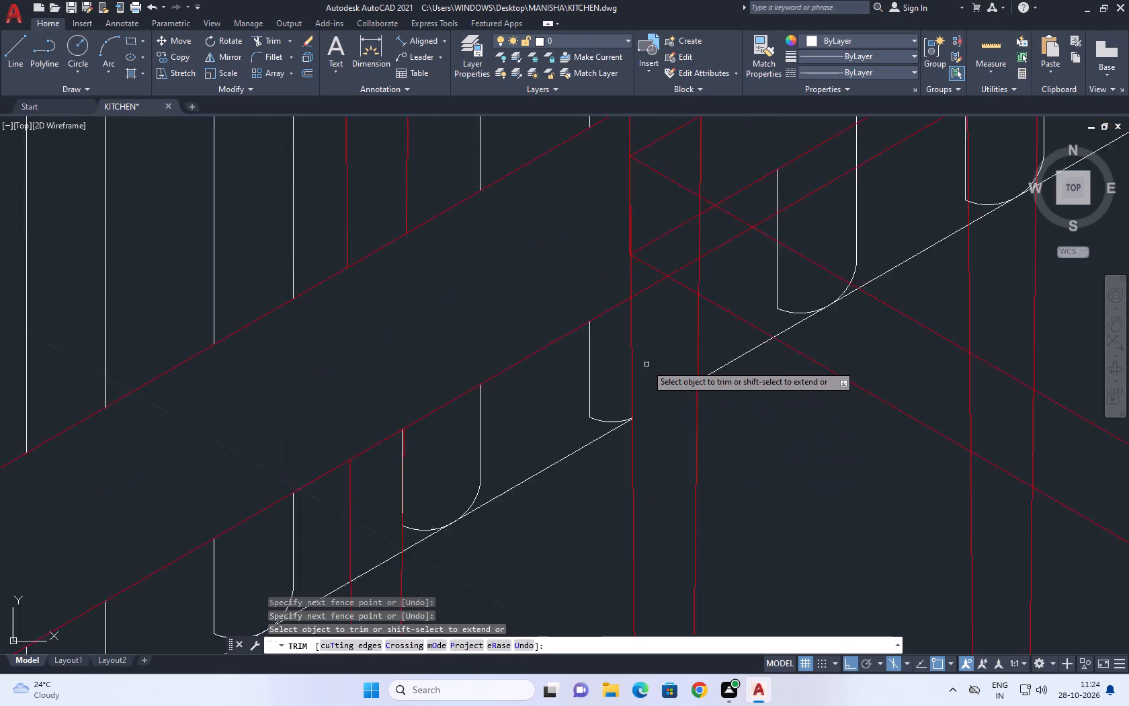
Trim the tiny flute stub where the two stools' footrest rails cross, beside the cabinet-side stool's outer leg.
{"action": "scroll", "coordinate": [646, 364], "scroll_direction": "down", "scroll_amount": 2}
{"action": "scroll", "coordinate": [653, 358], "scroll_direction": "up", "scroll_amount": 5}
{"action": "scroll", "coordinate": [645, 178], "scroll_direction": "up", "scroll_amount": 4}
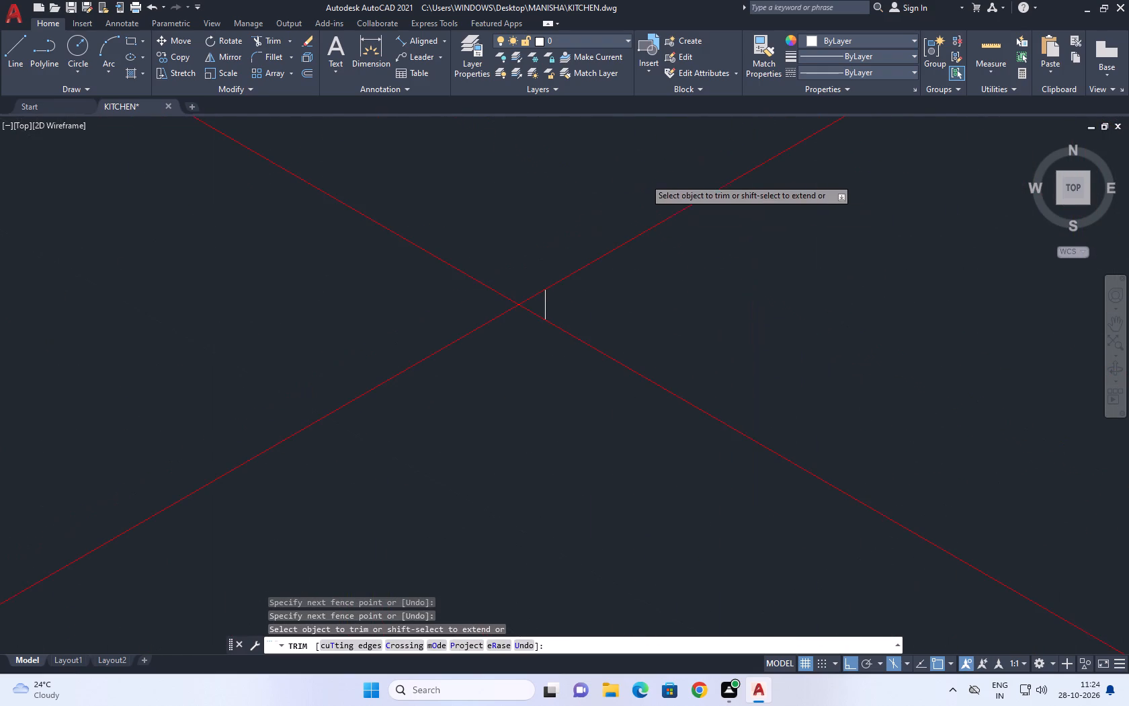
{"action": "left_click", "coordinate": [581, 294]}
{"action": "left_click", "coordinate": [419, 295]}
Trim the two vertical flute lines crossing between the edges of the cabinet-side stool's long footrest rail.
{"action": "scroll", "coordinate": [603, 312], "scroll_direction": "down", "scroll_amount": 14}
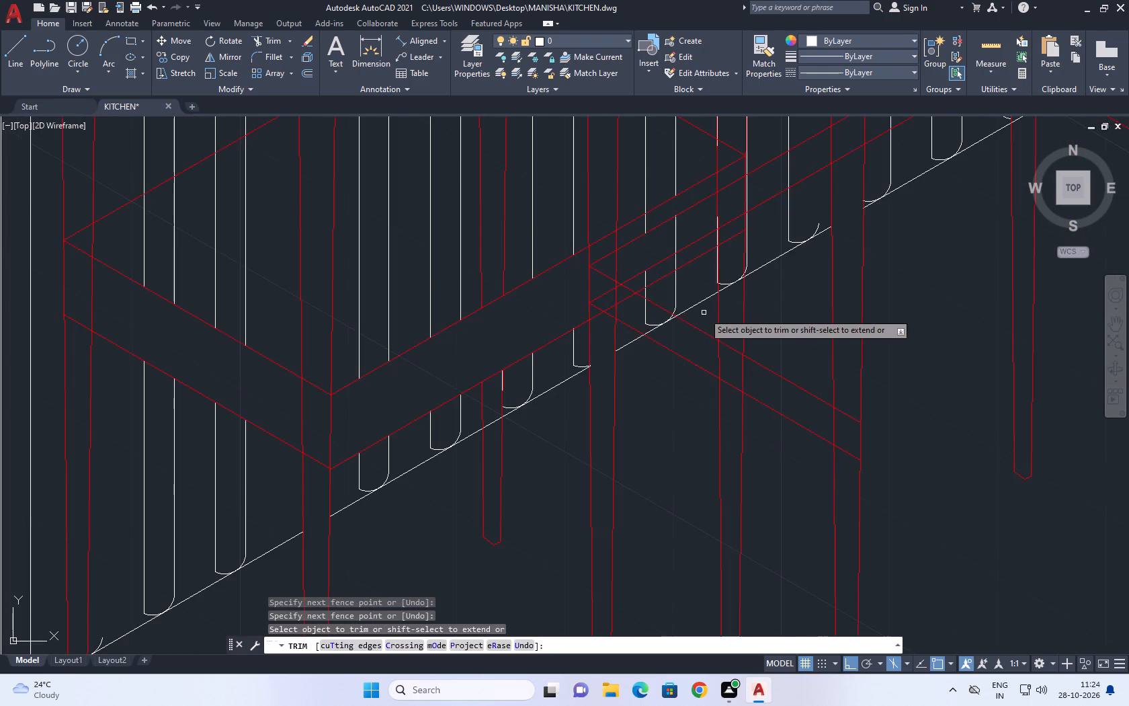
{"action": "middle_click_drag", "start_coordinate": [706, 329], "coordinate": [683, 404]}
{"action": "scroll", "coordinate": [628, 399], "scroll_direction": "up", "scroll_amount": 3}
{"action": "left_click", "coordinate": [677, 299]}
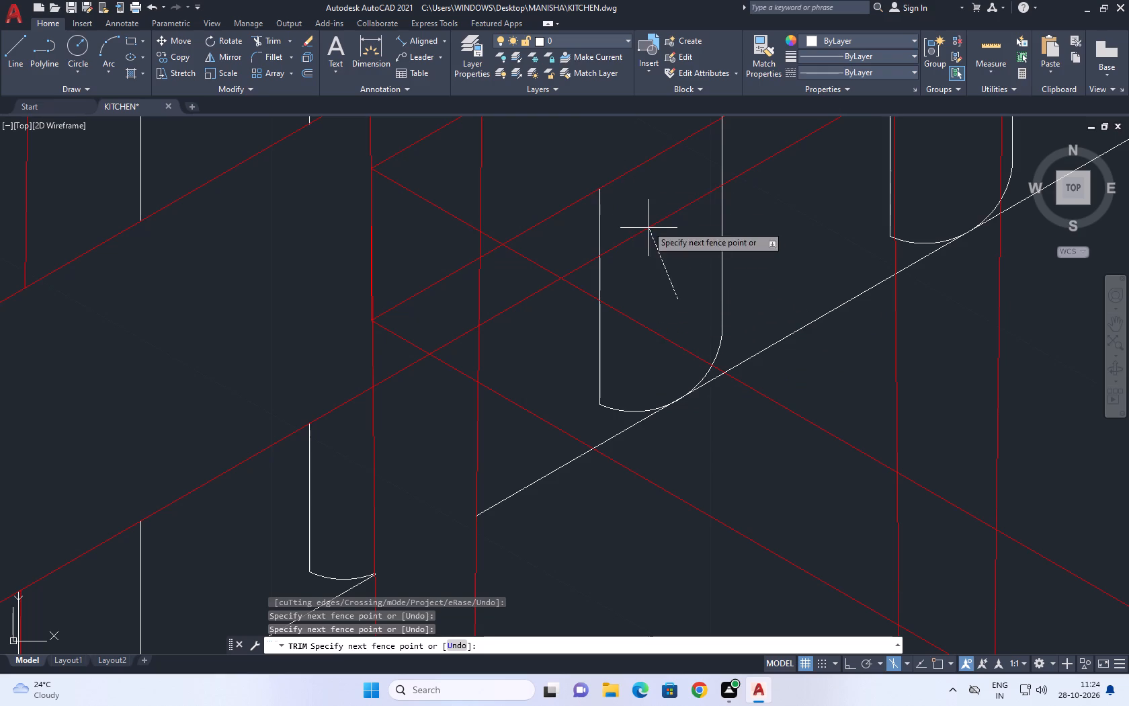
{"action": "left_click", "coordinate": [594, 203]}
{"action": "middle_click_drag", "start_coordinate": [679, 242], "coordinate": [643, 390]}
{"action": "left_click", "coordinate": [701, 272]}
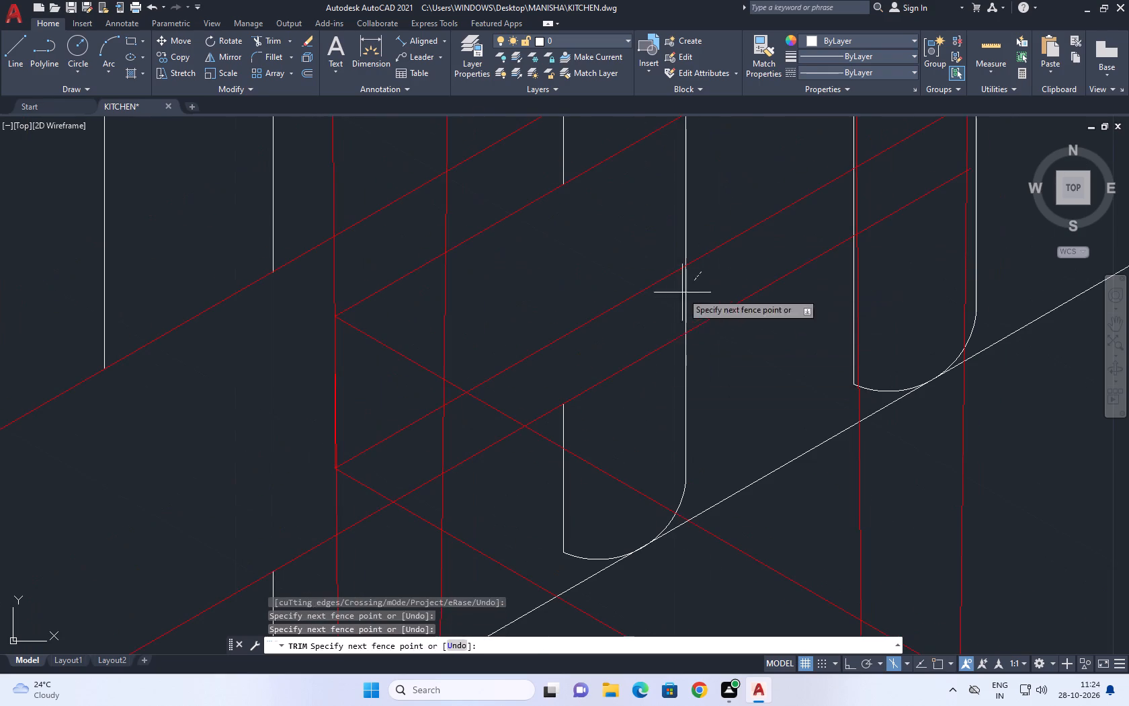
{"action": "left_click", "coordinate": [636, 325]}
Trim the flute bottom and the island's bottom edge, including its leftover stub, inside the cabinet-side stool's short footrest rail.
{"action": "scroll", "coordinate": [720, 285], "scroll_direction": "down", "scroll_amount": 3}
{"action": "middle_click_drag", "start_coordinate": [724, 348], "coordinate": [702, 397]}
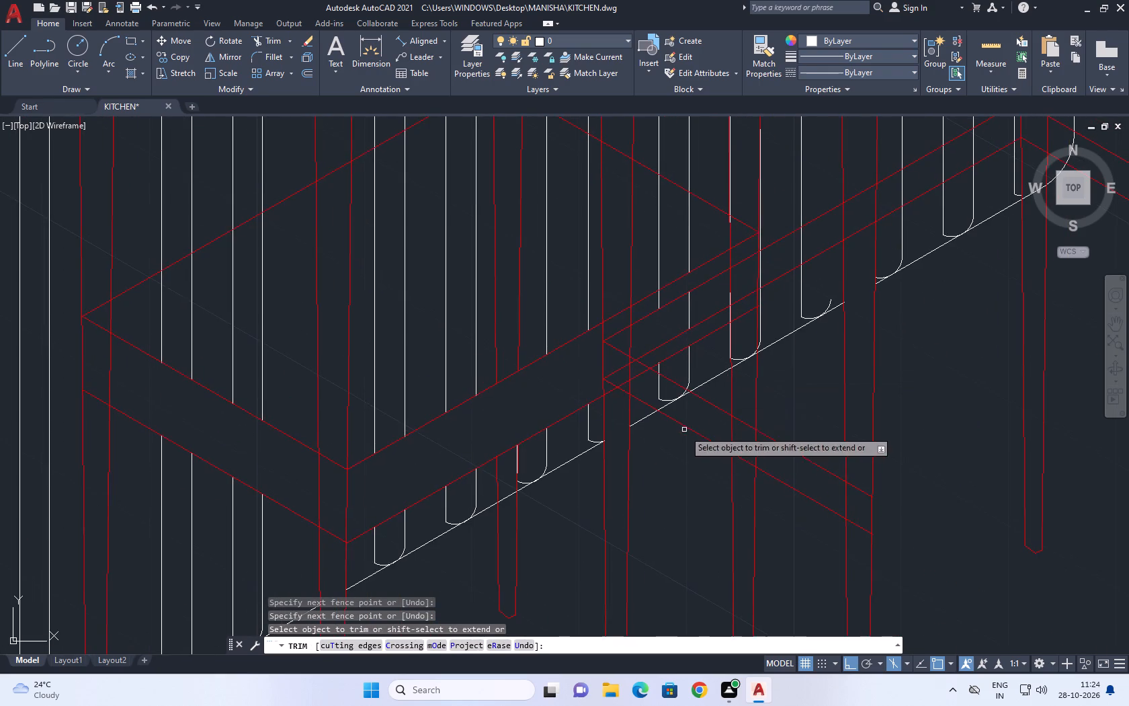
{"action": "scroll", "coordinate": [673, 373], "scroll_direction": "up", "scroll_amount": 2}
{"action": "left_click", "coordinate": [706, 454]}
{"action": "left_click", "coordinate": [600, 390]}
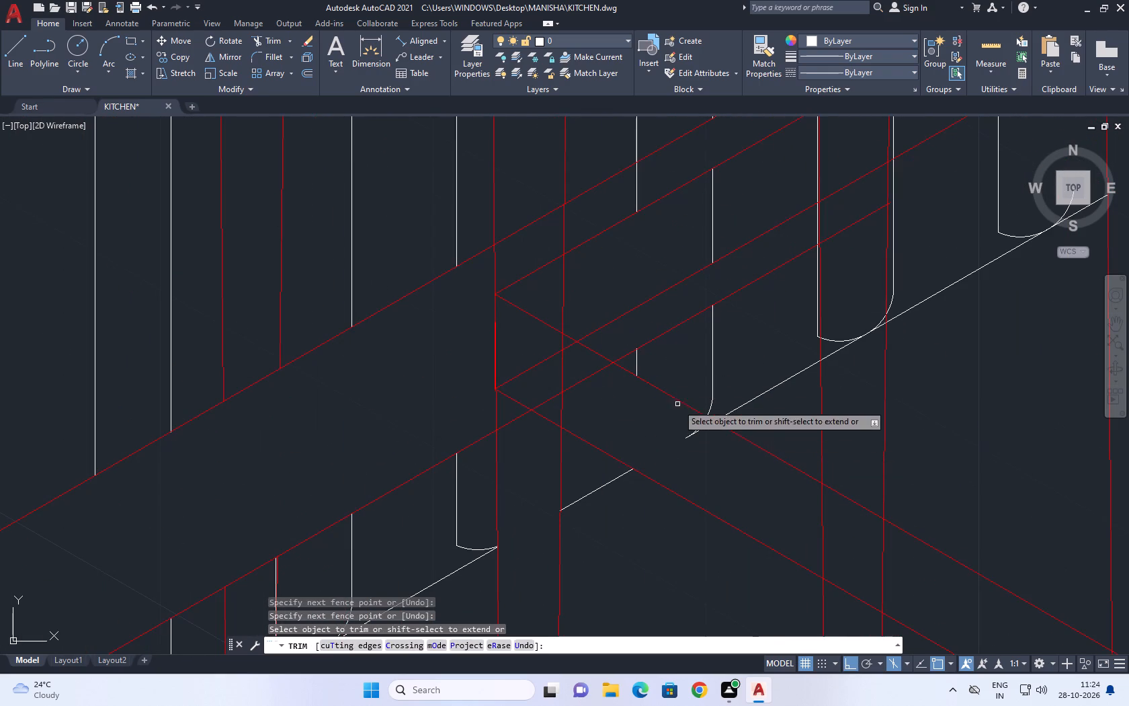
{"action": "left_click", "coordinate": [701, 437]}
{"action": "left_click", "coordinate": [679, 417]}
Trim the island's bottom edge and the flute arc inside the nearer stool's leg beside the cabinet-side stool.
{"action": "scroll", "coordinate": [737, 410], "scroll_direction": "down", "scroll_amount": 1}
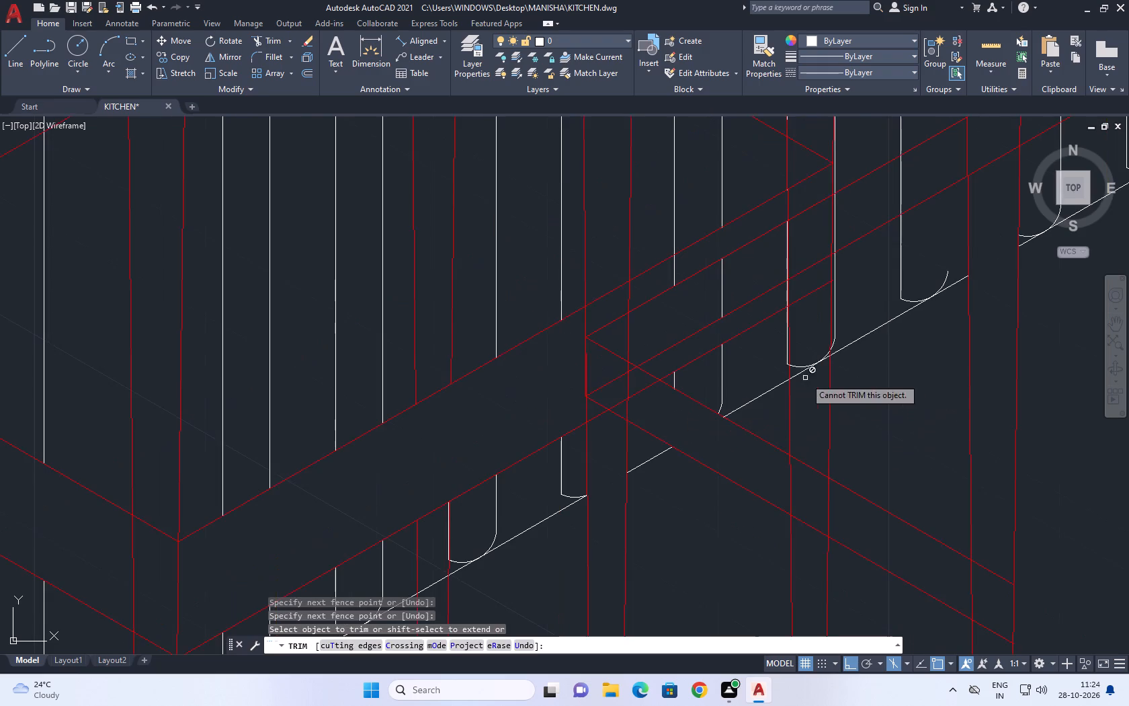
{"action": "scroll", "coordinate": [810, 374], "scroll_direction": "up", "scroll_amount": 1}
{"action": "left_click", "coordinate": [798, 393]}
{"action": "left_click", "coordinate": [808, 331]}
{"action": "scroll", "coordinate": [761, 349], "scroll_direction": "up", "scroll_amount": 3}
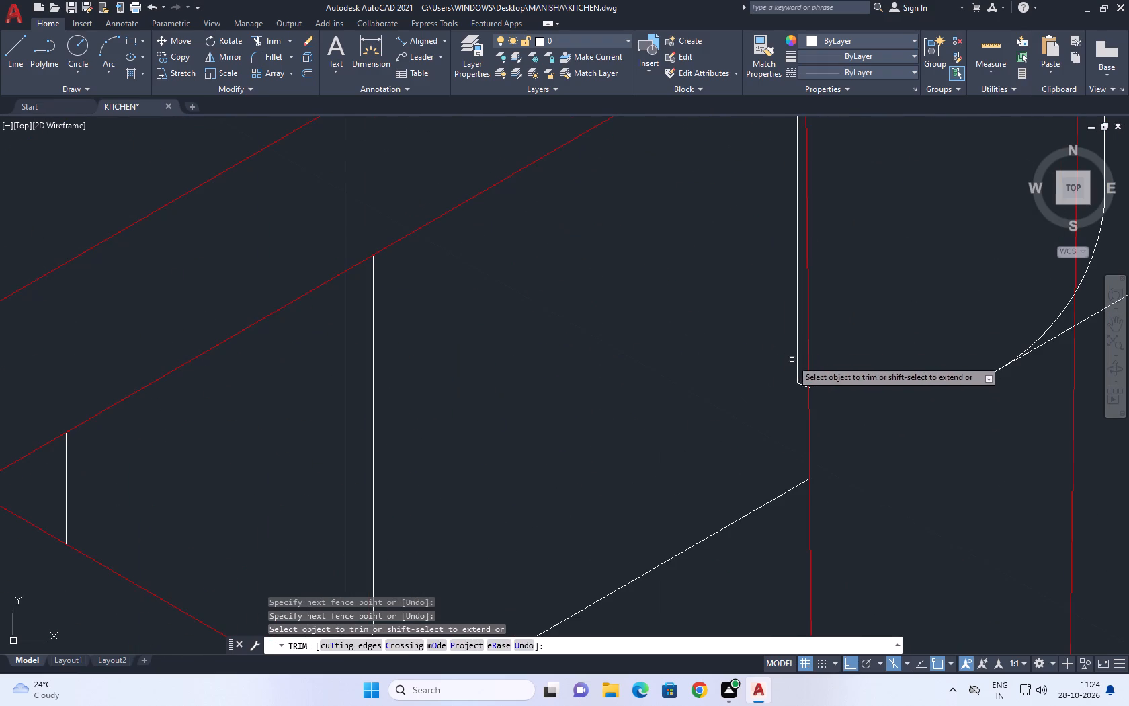
{"action": "scroll", "coordinate": [823, 404], "scroll_direction": "down", "scroll_amount": 4}
{"action": "scroll", "coordinate": [846, 397], "scroll_direction": "up", "scroll_amount": 2}
{"action": "left_click", "coordinate": [876, 418]}
{"action": "left_click", "coordinate": [859, 369]}
Trim the flute line hugging that same leg of the nearer stool where the footrest rails cross it.
{"action": "scroll", "coordinate": [860, 364], "scroll_direction": "up", "scroll_amount": 1}
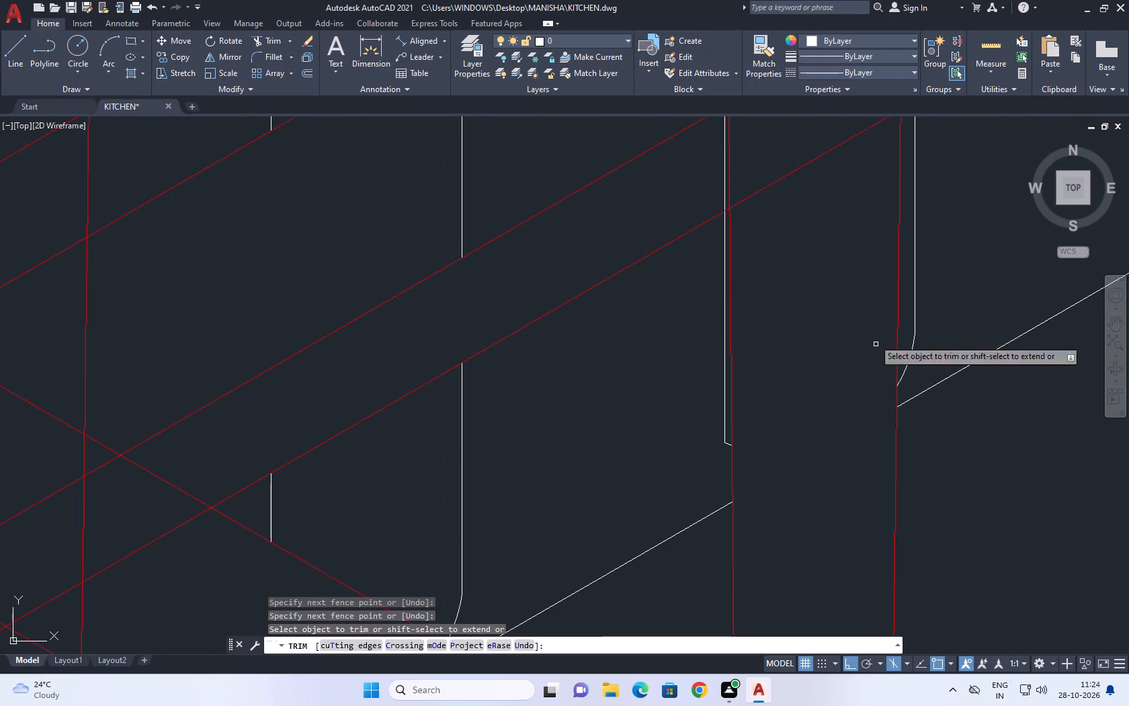
{"action": "middle_click_drag", "start_coordinate": [833, 273], "coordinate": [832, 493]}
{"action": "scroll", "coordinate": [831, 496], "scroll_direction": "down", "scroll_amount": 3}
{"action": "scroll", "coordinate": [804, 425], "scroll_direction": "up", "scroll_amount": 3}
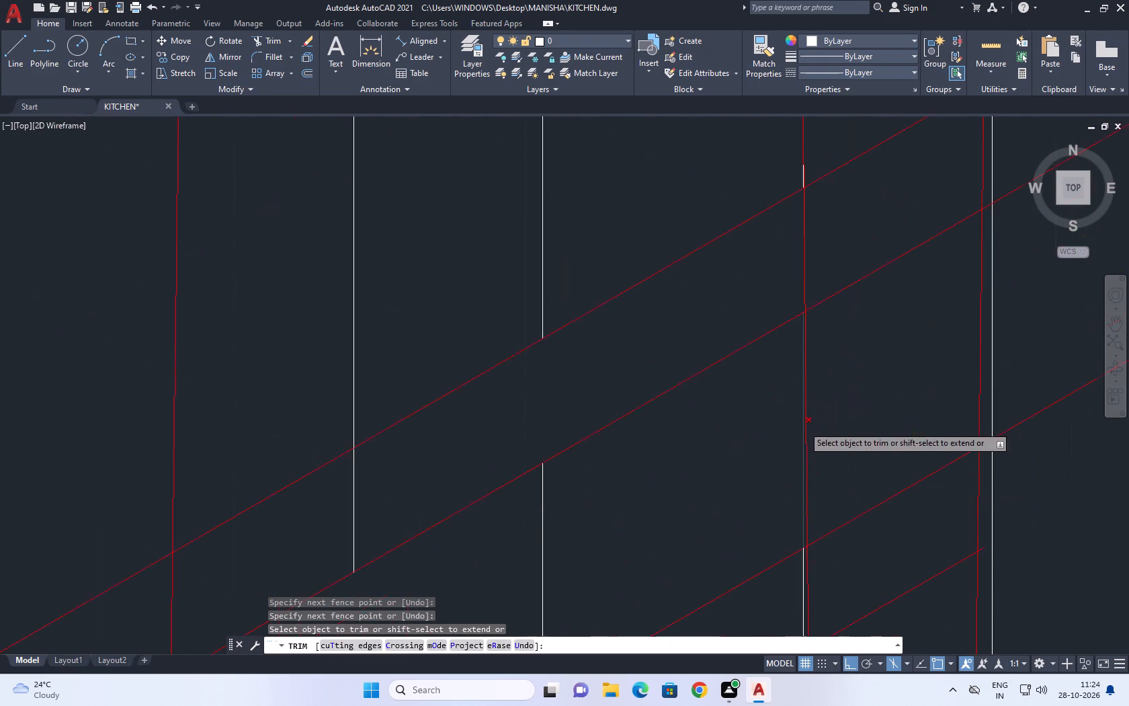
{"action": "scroll", "coordinate": [806, 412], "scroll_direction": "up", "scroll_amount": 2}
{"action": "left_click", "coordinate": [797, 420]}
Trim the two long flute lines running along the edges of that same leg, from the seat down to the footrest.
{"action": "scroll", "coordinate": [823, 383], "scroll_direction": "down", "scroll_amount": 6}
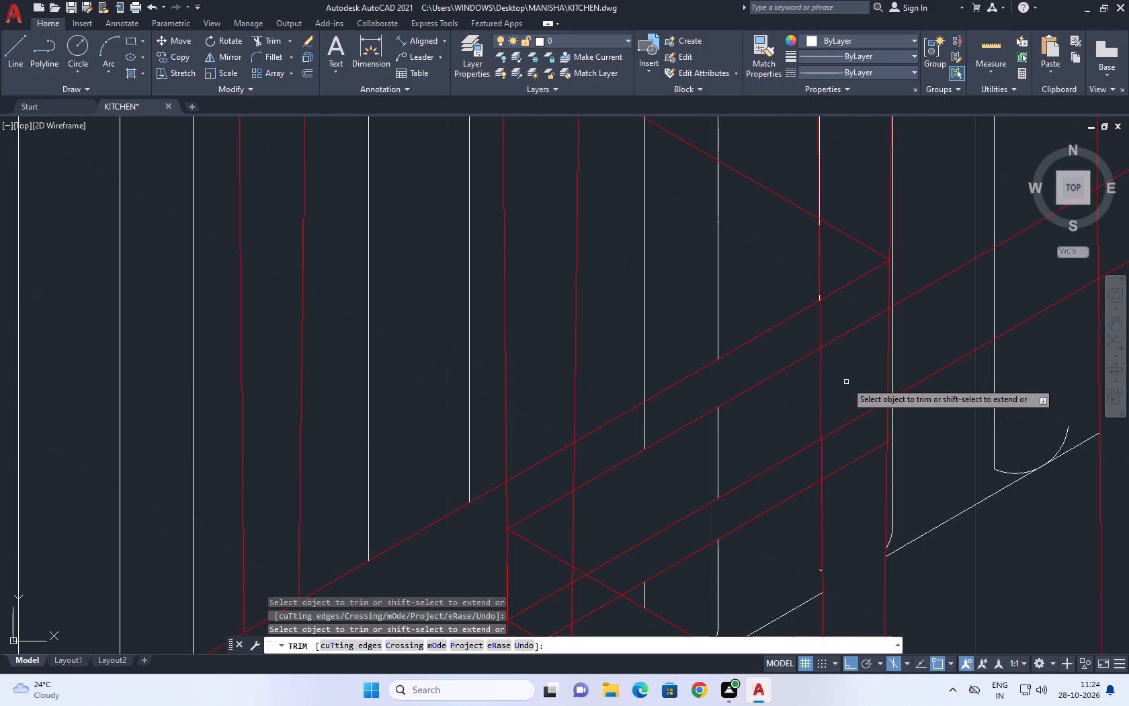
{"action": "middle_click_drag", "start_coordinate": [846, 387], "coordinate": [793, 487]}
{"action": "scroll", "coordinate": [792, 488], "scroll_direction": "down", "scroll_amount": 4}
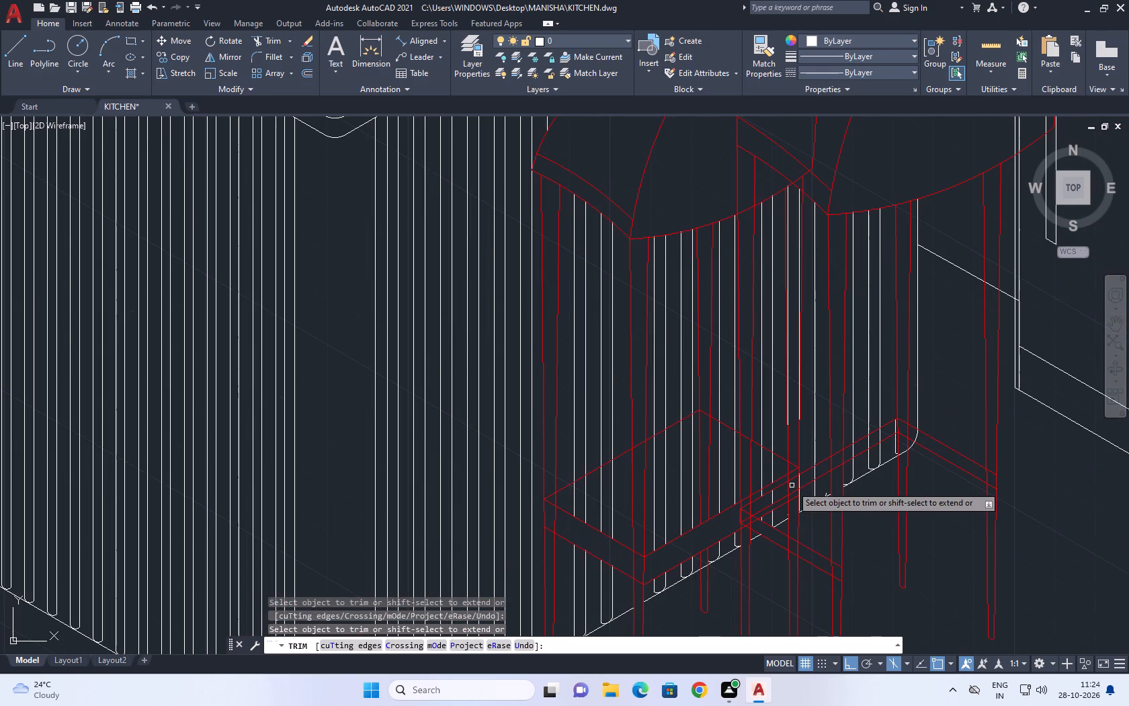
{"action": "middle_click_drag", "start_coordinate": [683, 481], "coordinate": [753, 481]}
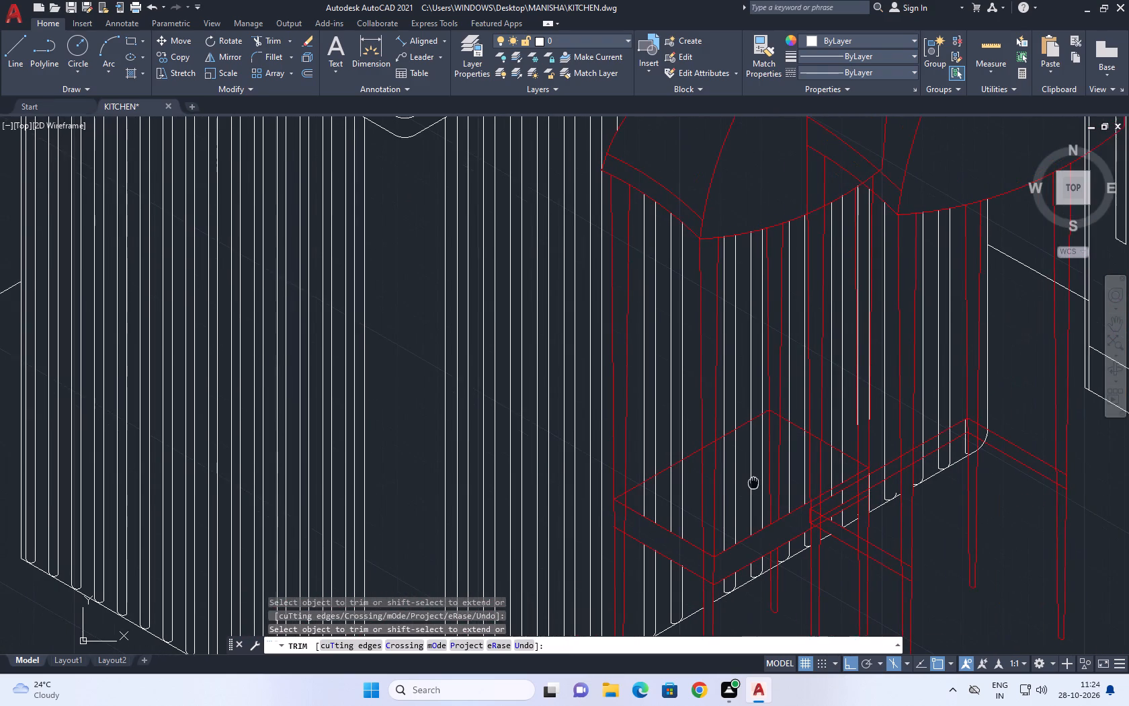
{"action": "middle_click_drag", "start_coordinate": [753, 481], "coordinate": [791, 500]}
{"action": "scroll", "coordinate": [854, 422], "scroll_direction": "down", "scroll_amount": 1}
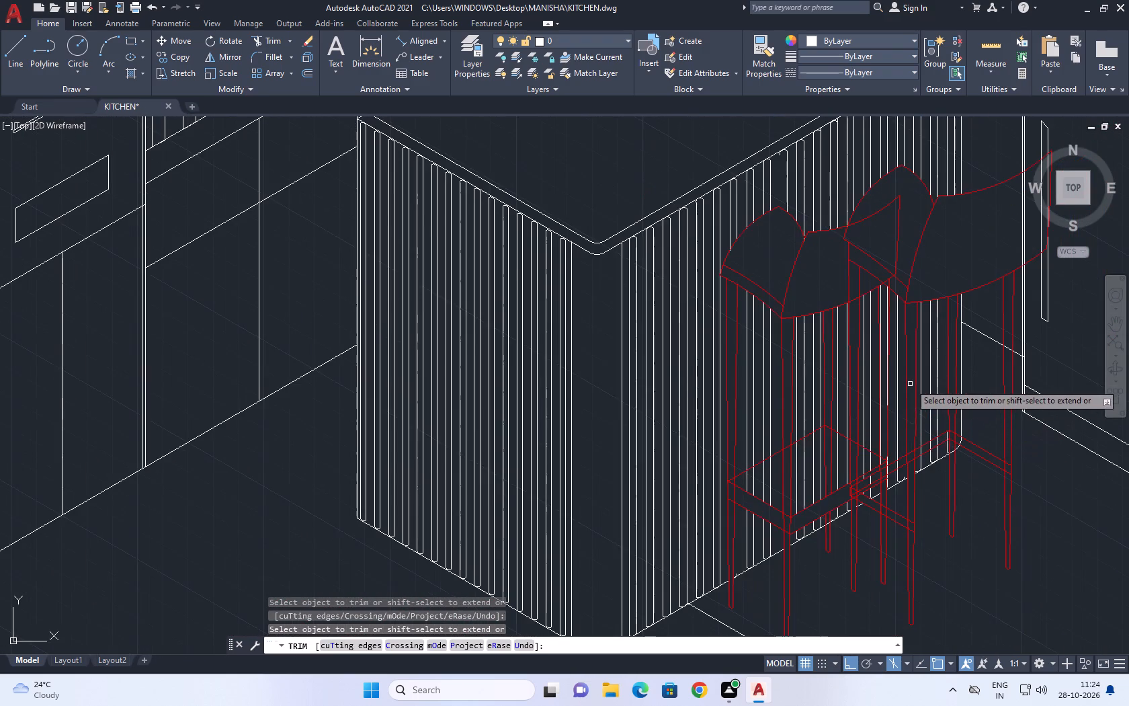
{"action": "middle_click_drag", "start_coordinate": [910, 383], "coordinate": [808, 450]}
{"action": "middle_click", "coordinate": [808, 450]}
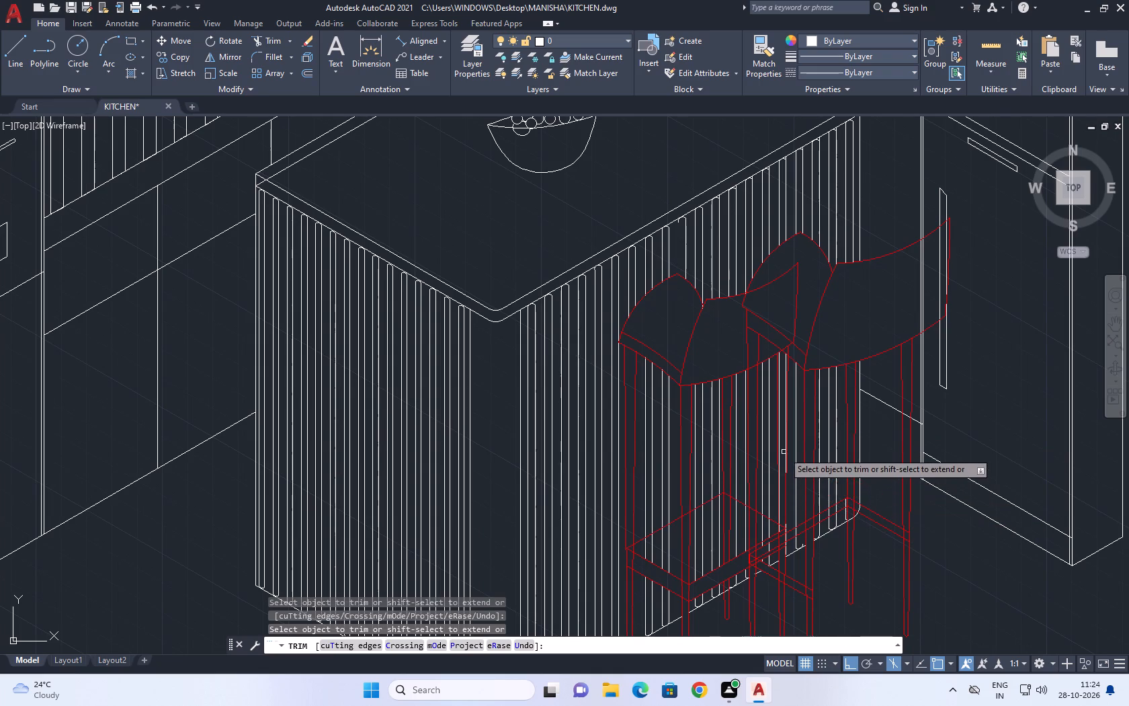
{"action": "scroll", "coordinate": [786, 407], "scroll_direction": "up", "scroll_amount": 3}
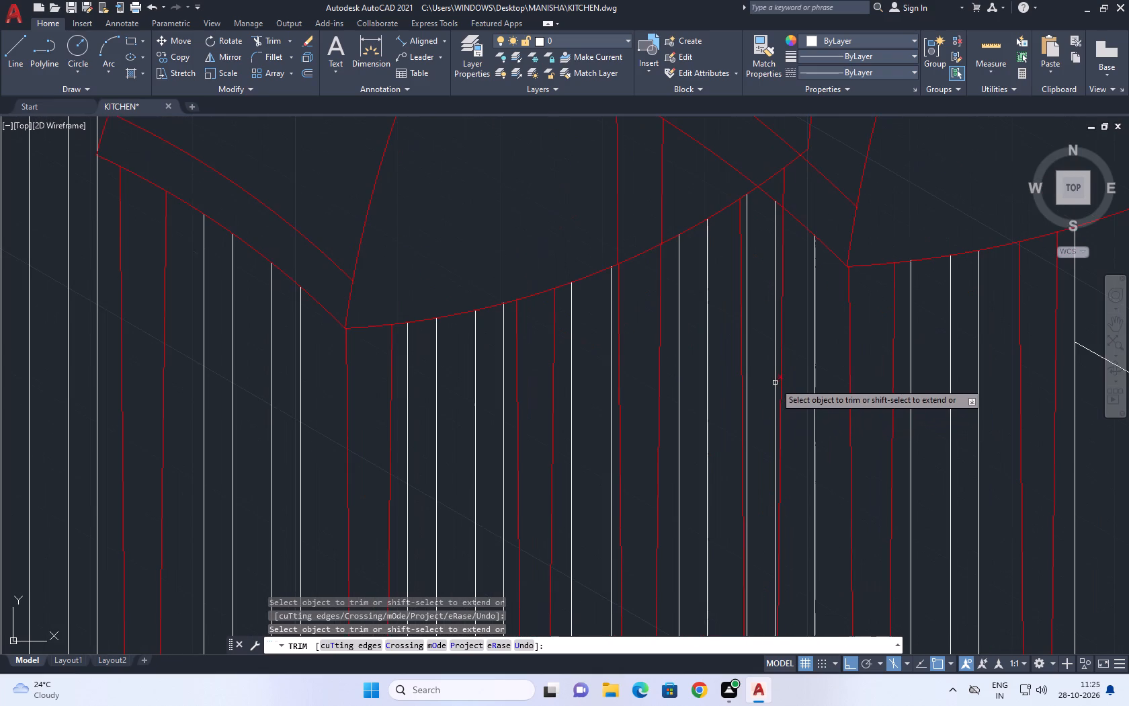
{"action": "left_click", "coordinate": [775, 383]}
{"action": "left_click", "coordinate": [748, 387]}
Trim the island's bottom edge and the tail of its rounded corner arc inside the cabinet-side stool's rear leg.
{"action": "scroll", "coordinate": [796, 397], "scroll_direction": "down", "scroll_amount": 3}
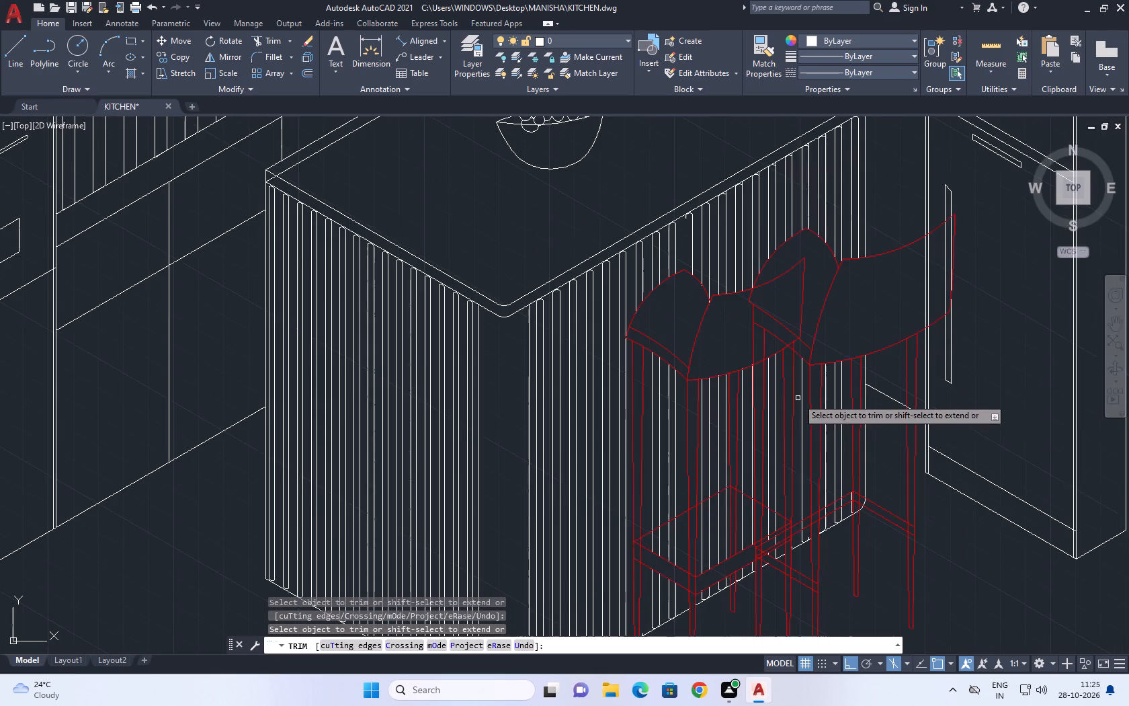
{"action": "middle_click_drag", "start_coordinate": [847, 429], "coordinate": [808, 313]}
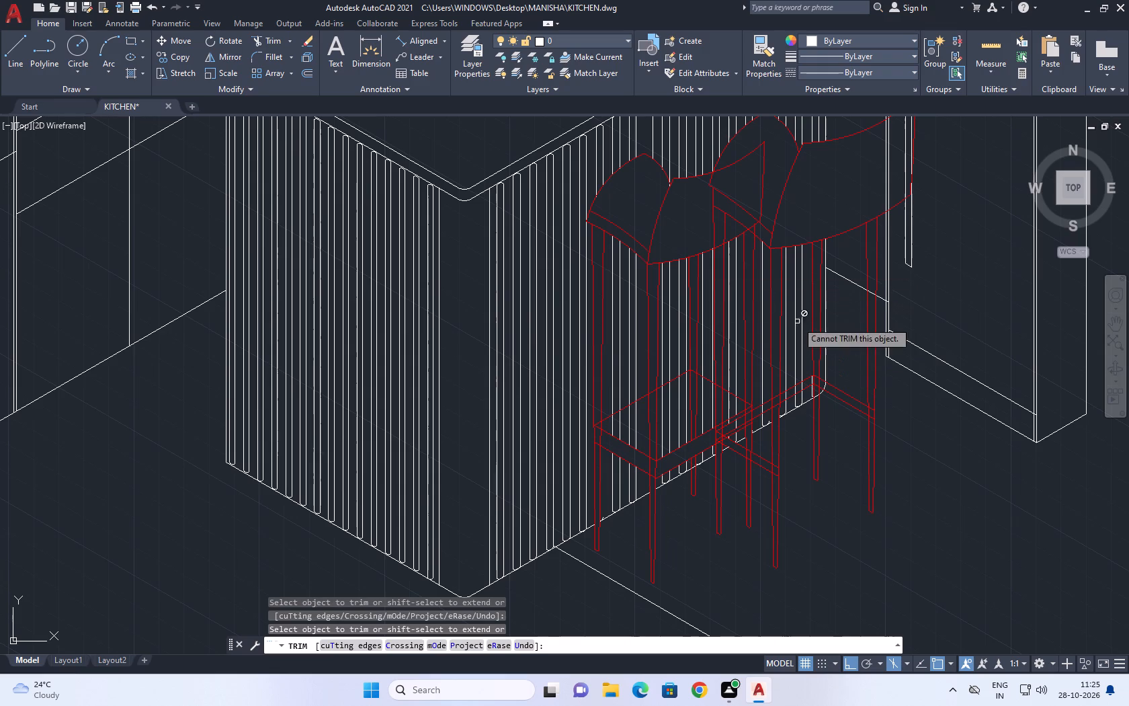
{"action": "scroll", "coordinate": [819, 393], "scroll_direction": "up", "scroll_amount": 6}
{"action": "left_click", "coordinate": [805, 370]}
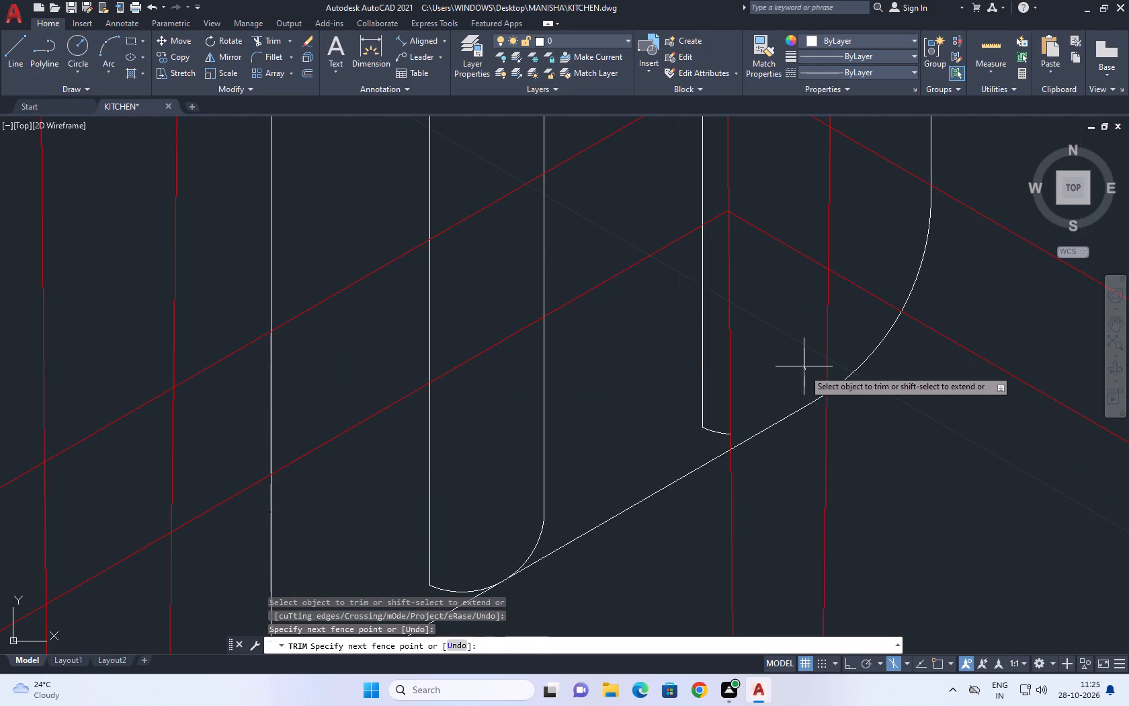
{"action": "left_click_drag", "start_coordinate": [785, 476], "coordinate": [782, 506]}
{"action": "scroll", "coordinate": [757, 393], "scroll_direction": "down", "scroll_amount": 2}
{"action": "scroll", "coordinate": [761, 390], "scroll_direction": "up", "scroll_amount": 2}
{"action": "scroll", "coordinate": [860, 435], "scroll_direction": "up", "scroll_amount": 3}
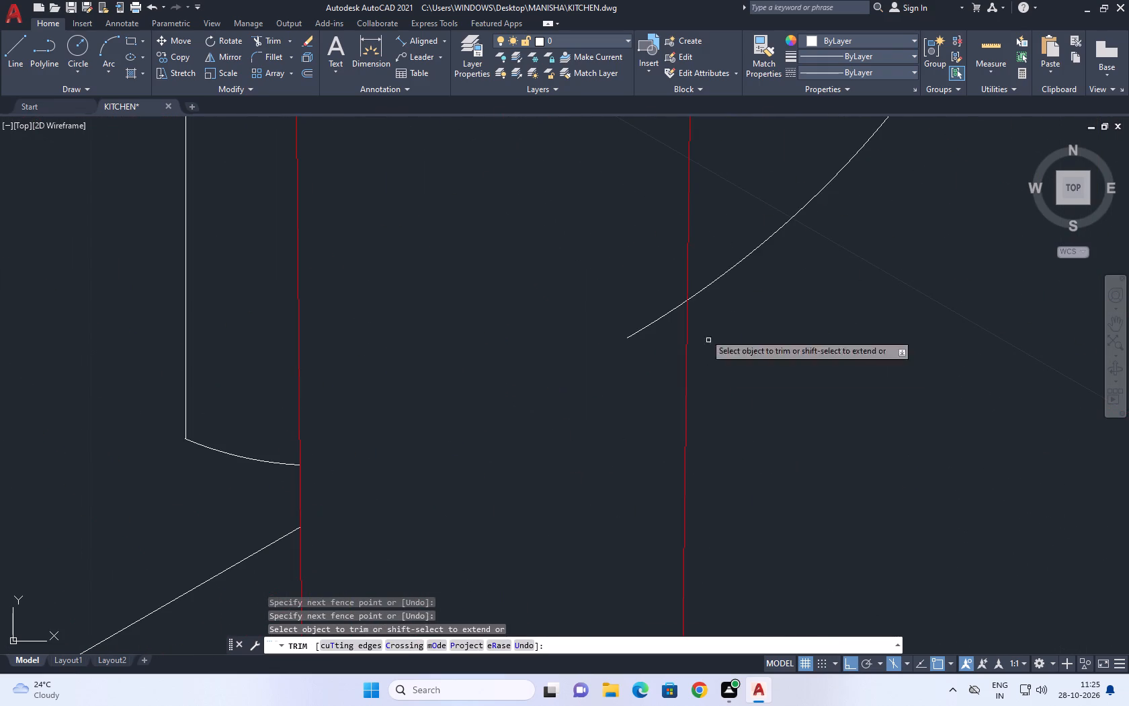
{"action": "left_click", "coordinate": [670, 239]}
{"action": "left_click_drag", "start_coordinate": [674, 401], "coordinate": [672, 411]}
Examine both stools' legs, footrests and seats for leftover island lines, end Trim, and review the whole kitchen view.
{"action": "scroll", "coordinate": [812, 276], "scroll_direction": "down", "scroll_amount": 11}
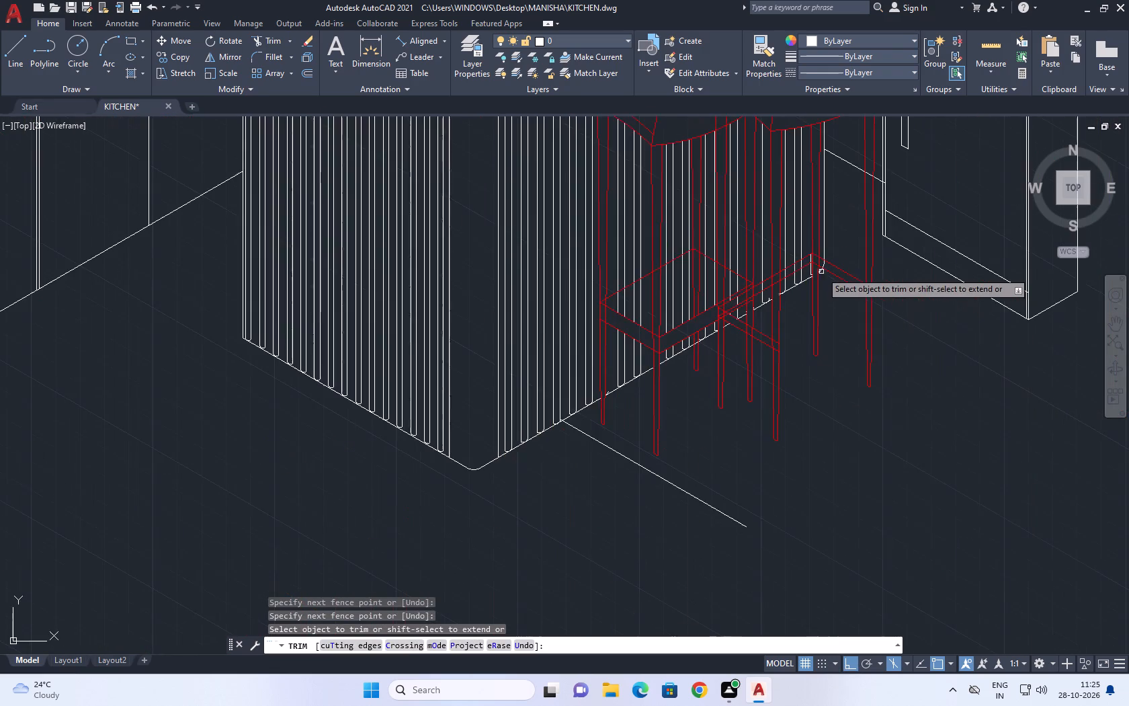
{"action": "scroll", "coordinate": [782, 307], "scroll_direction": "up", "scroll_amount": 3}
{"action": "middle_click_drag", "start_coordinate": [772, 373], "coordinate": [775, 383]}
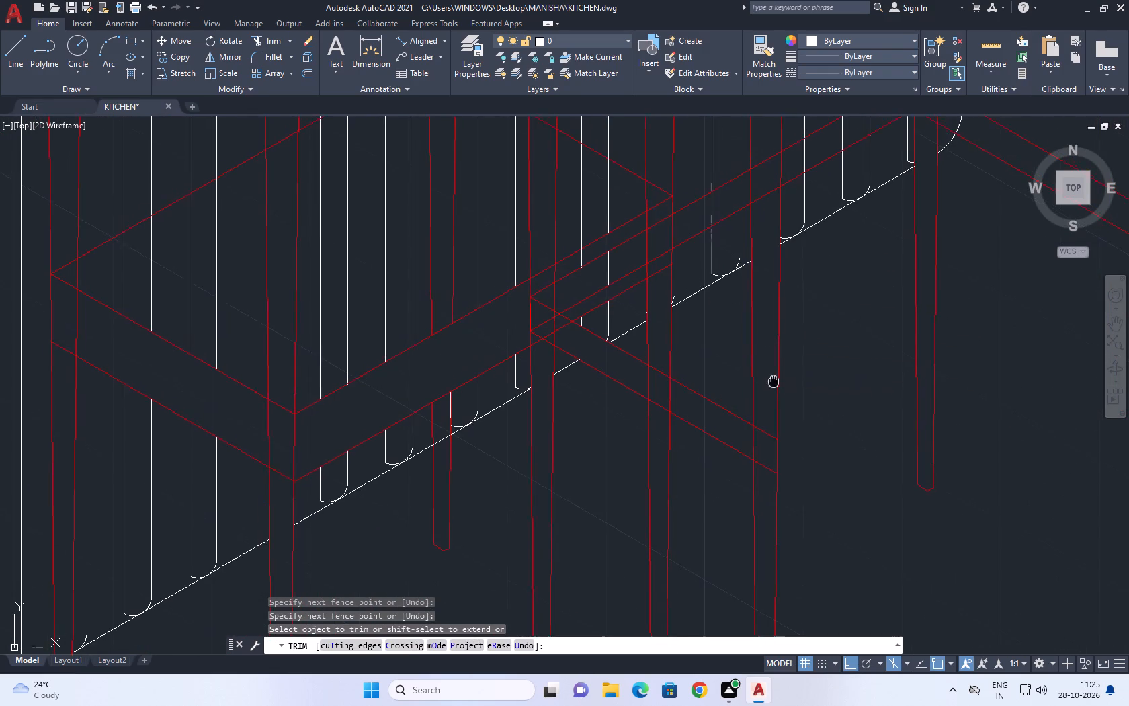
{"action": "middle_click_drag", "start_coordinate": [775, 383], "coordinate": [778, 411]}
{"action": "middle_click", "coordinate": [778, 417]}
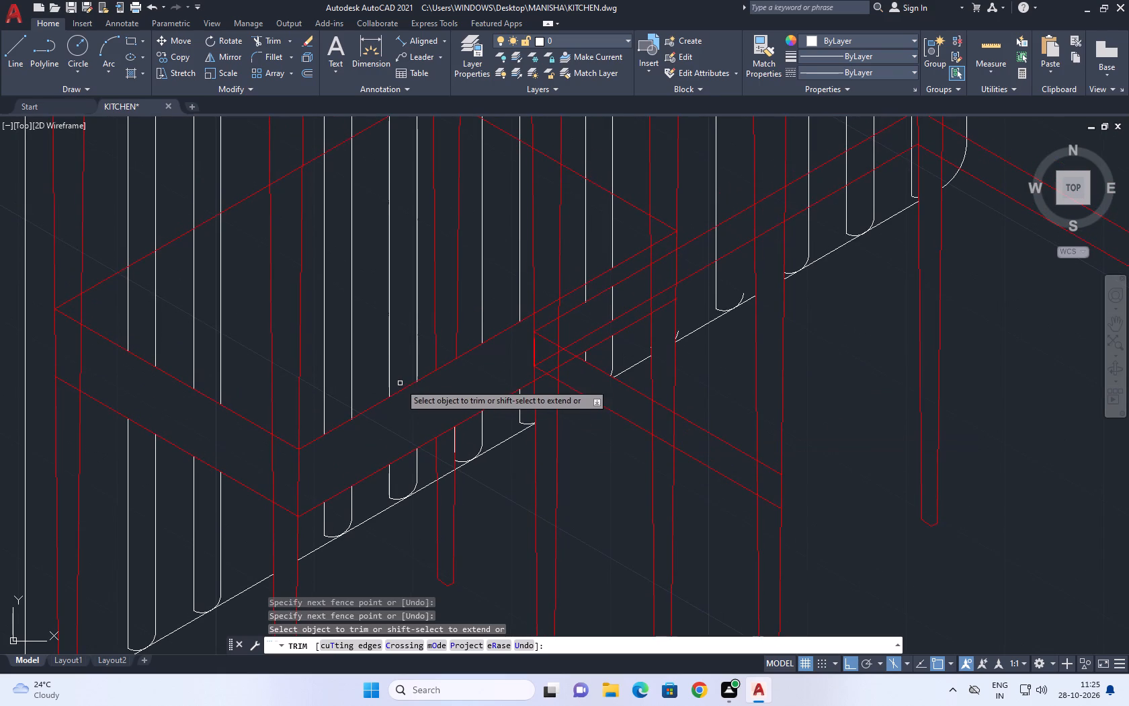
{"action": "middle_click_drag", "start_coordinate": [437, 387], "coordinate": [622, 456]}
{"action": "middle_click", "coordinate": [622, 456]}
{"action": "scroll", "coordinate": [622, 456], "scroll_direction": "down", "scroll_amount": 2}
{"action": "middle_click_drag", "start_coordinate": [847, 314], "coordinate": [786, 393]}
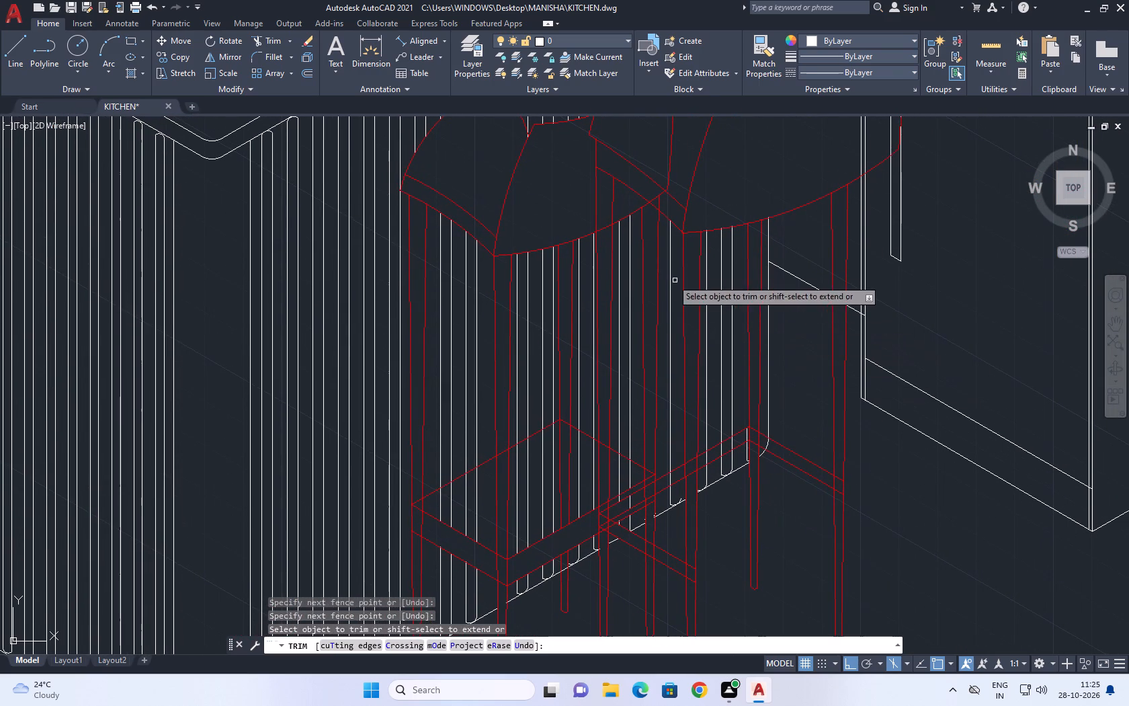
{"action": "middle_click_drag", "start_coordinate": [649, 268], "coordinate": [679, 375]}
{"action": "middle_click", "coordinate": [679, 375]}
{"action": "middle_click_drag", "start_coordinate": [581, 319], "coordinate": [621, 346]}
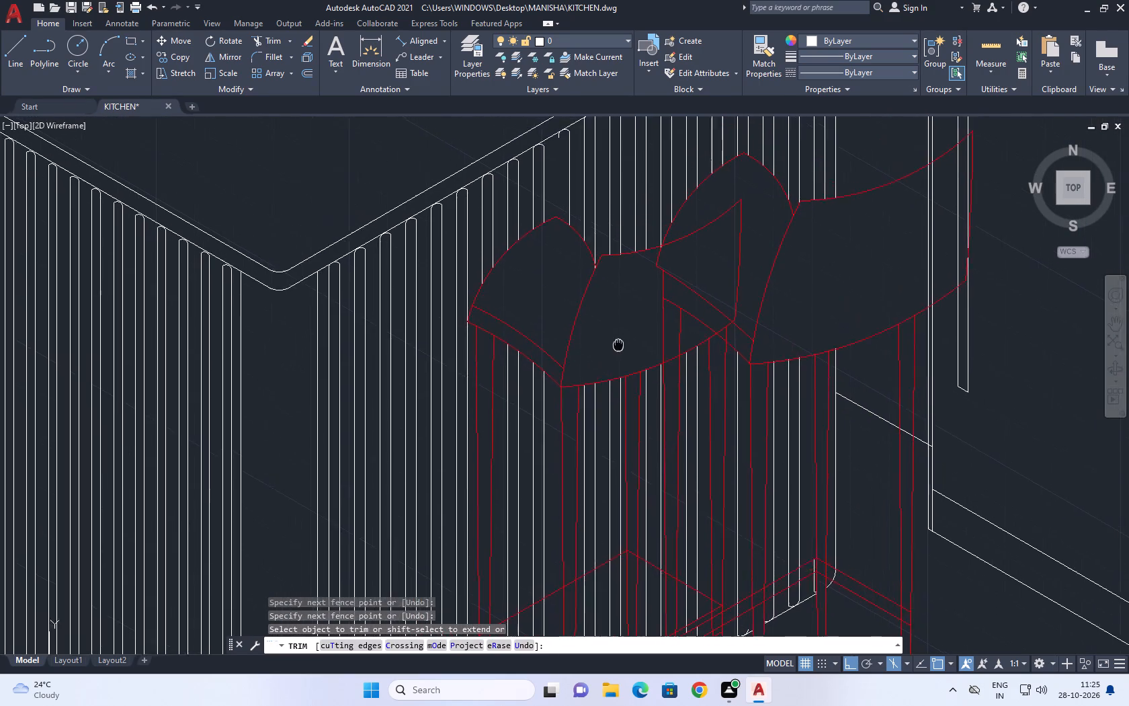
{"action": "middle_click_drag", "start_coordinate": [621, 346], "coordinate": [800, 401]}
{"action": "right_click", "coordinate": [788, 354]}
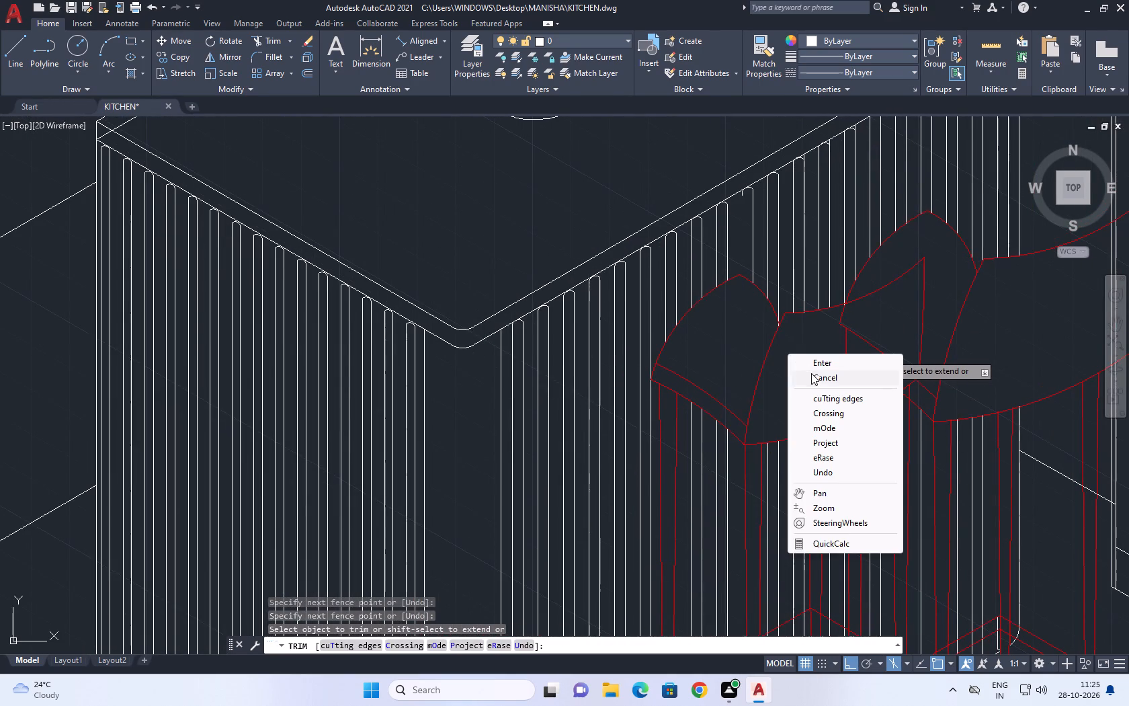
{"action": "left_click", "coordinate": [811, 373]}
{"action": "scroll", "coordinate": [799, 368], "scroll_direction": "down", "scroll_amount": 2}
{"action": "middle_click_drag", "start_coordinate": [839, 407], "coordinate": [768, 393]}
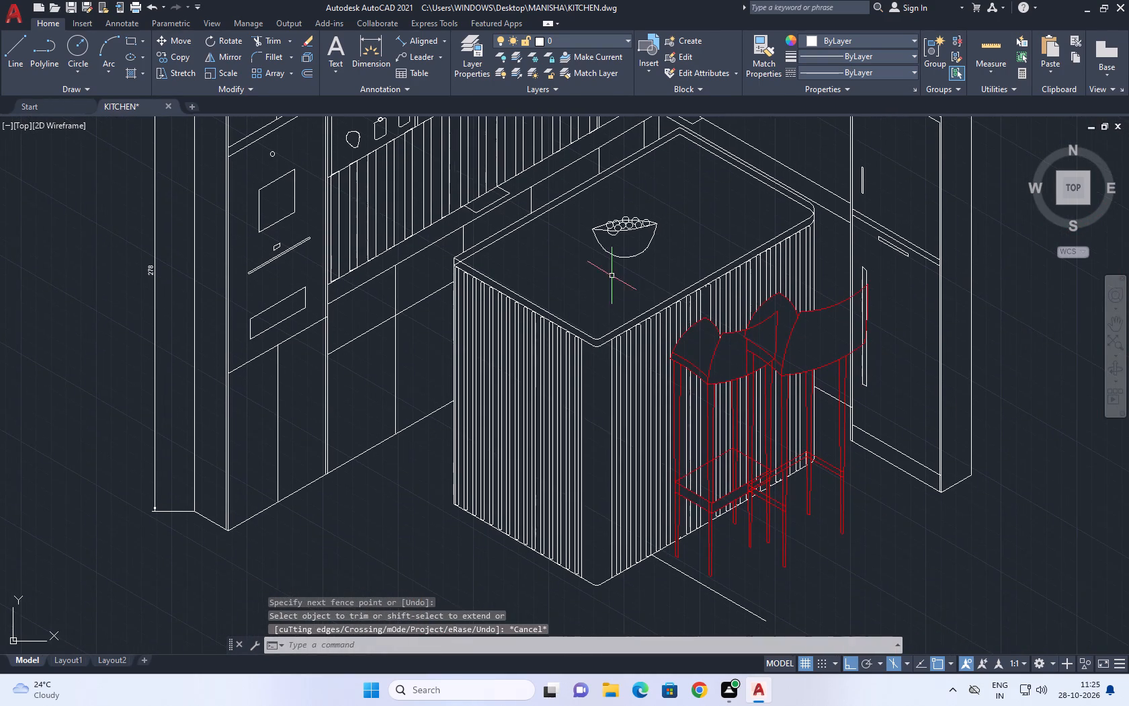
{"action": "middle_click_drag", "start_coordinate": [611, 278], "coordinate": [653, 329]}
{"action": "scroll", "coordinate": [653, 329], "scroll_direction": "down", "scroll_amount": 1}
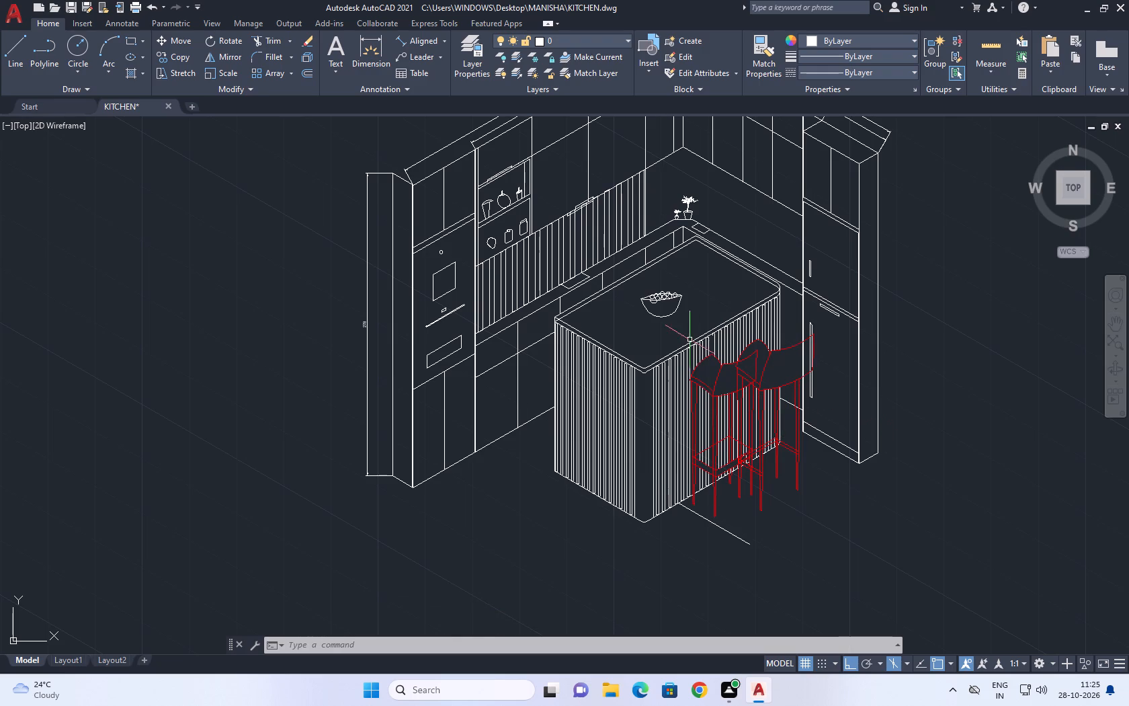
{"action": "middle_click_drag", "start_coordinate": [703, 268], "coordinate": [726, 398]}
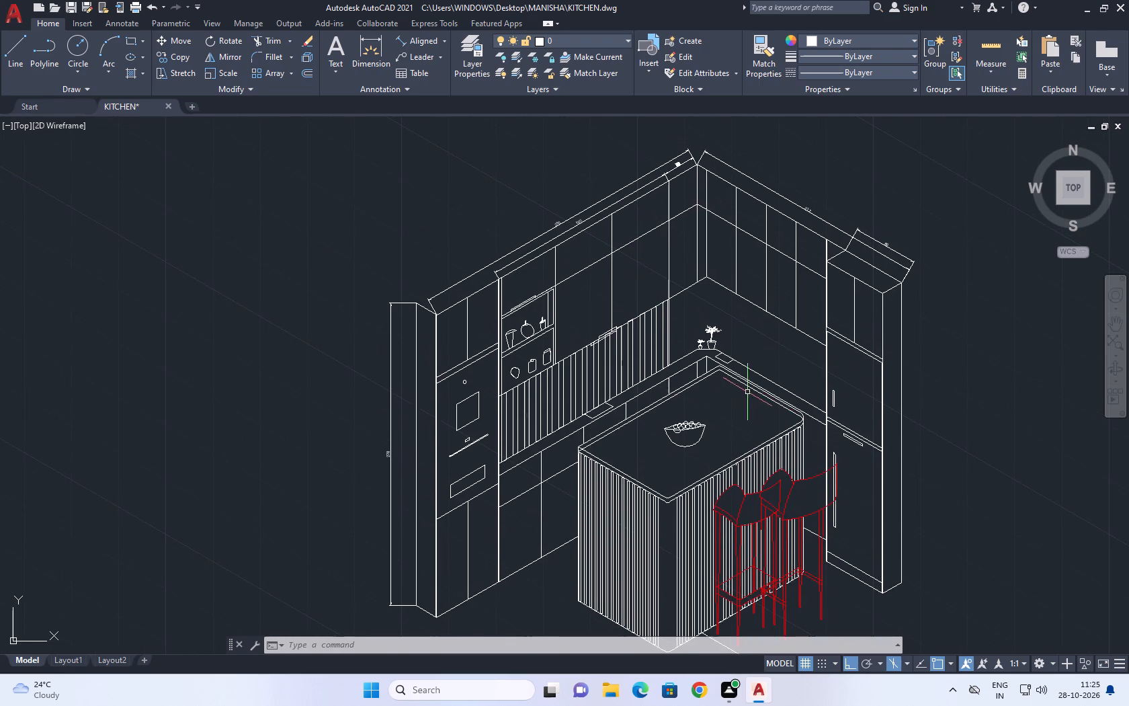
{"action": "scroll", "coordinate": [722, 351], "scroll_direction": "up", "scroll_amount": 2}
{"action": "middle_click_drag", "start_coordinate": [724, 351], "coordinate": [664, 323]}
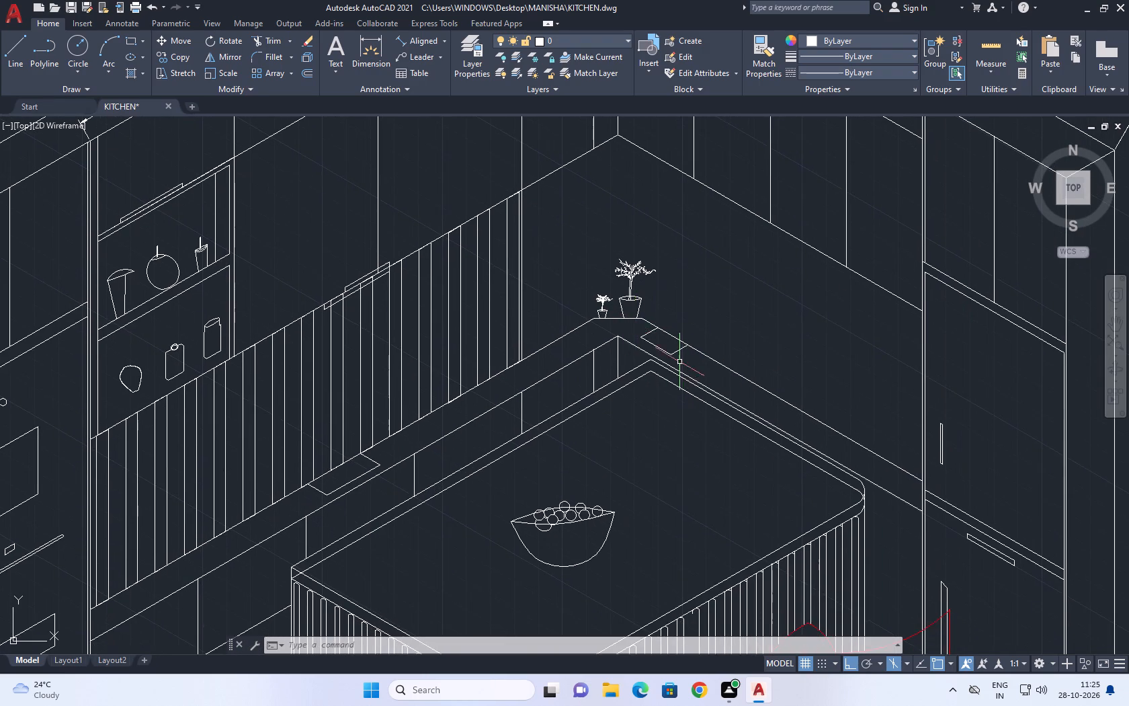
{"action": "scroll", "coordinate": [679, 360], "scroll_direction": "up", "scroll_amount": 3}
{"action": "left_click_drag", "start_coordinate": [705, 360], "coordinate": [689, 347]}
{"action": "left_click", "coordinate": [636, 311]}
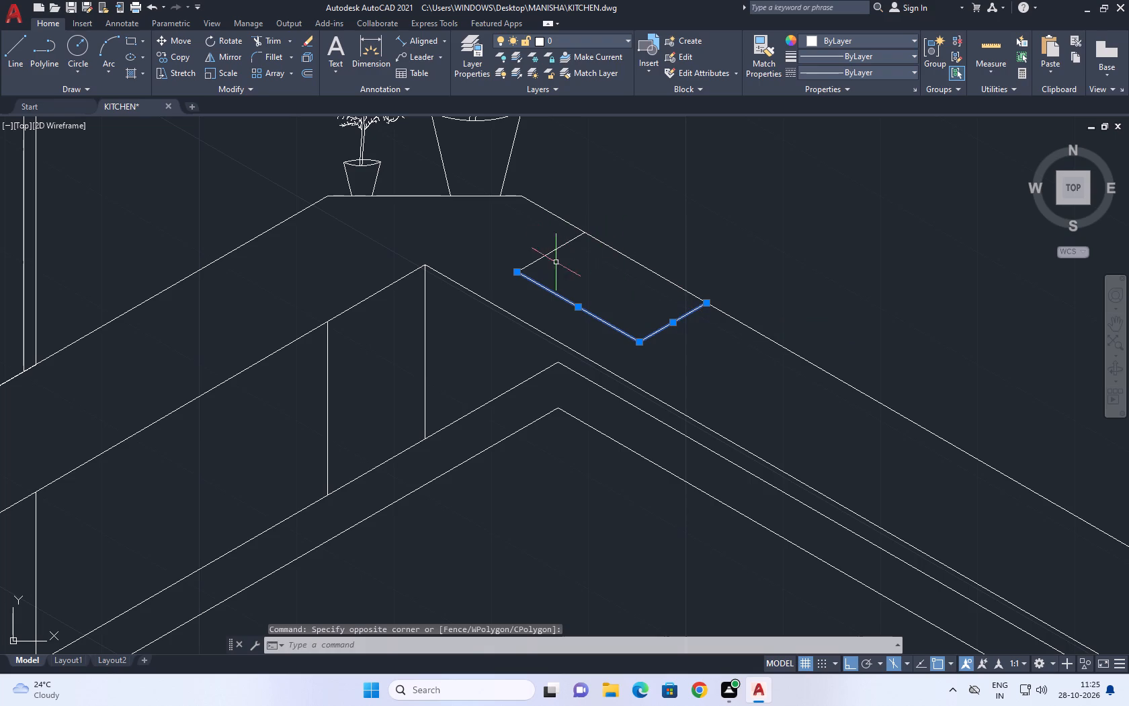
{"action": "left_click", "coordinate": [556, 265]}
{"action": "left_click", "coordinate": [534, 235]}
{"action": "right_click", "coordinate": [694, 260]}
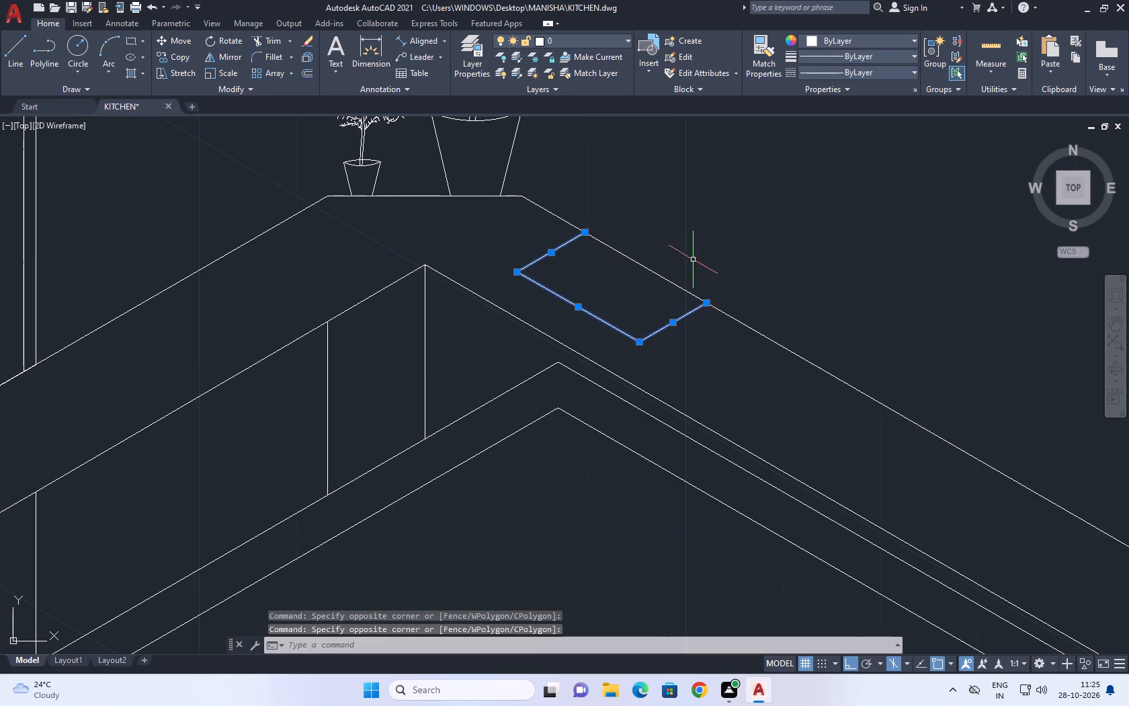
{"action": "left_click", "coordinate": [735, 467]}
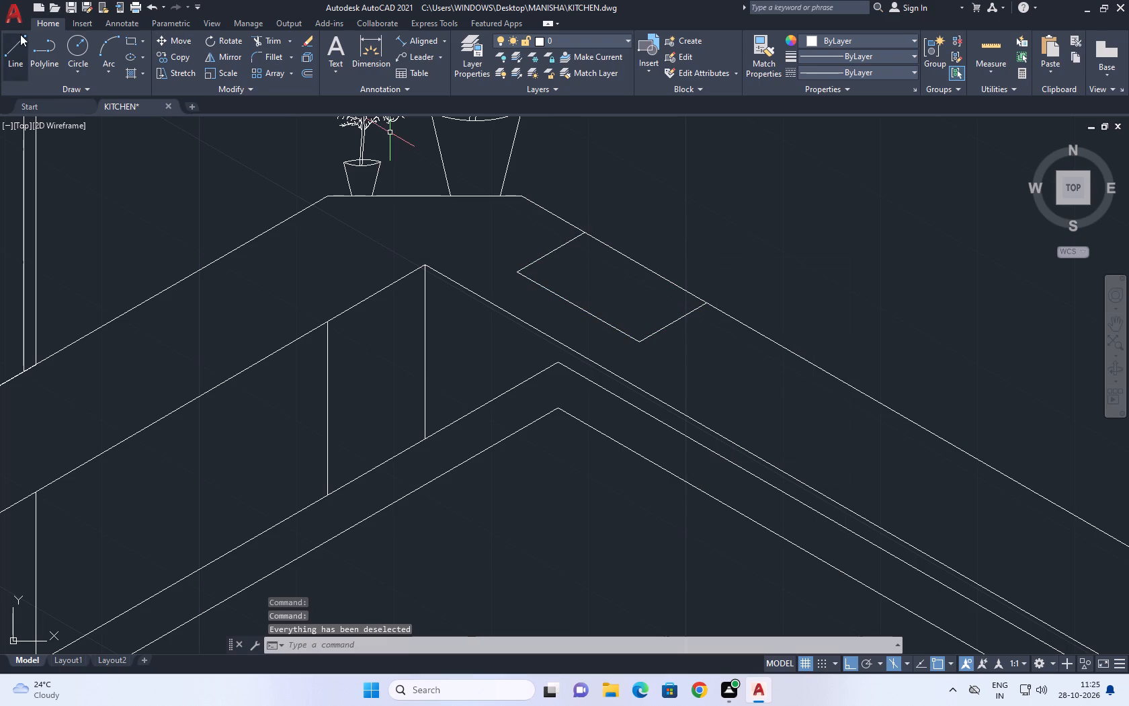
Draw a line along the countertop's back edge to close the open side of the sink outline.
{"action": "left_click", "coordinate": [20, 35]}
{"action": "left_click", "coordinate": [589, 231]}
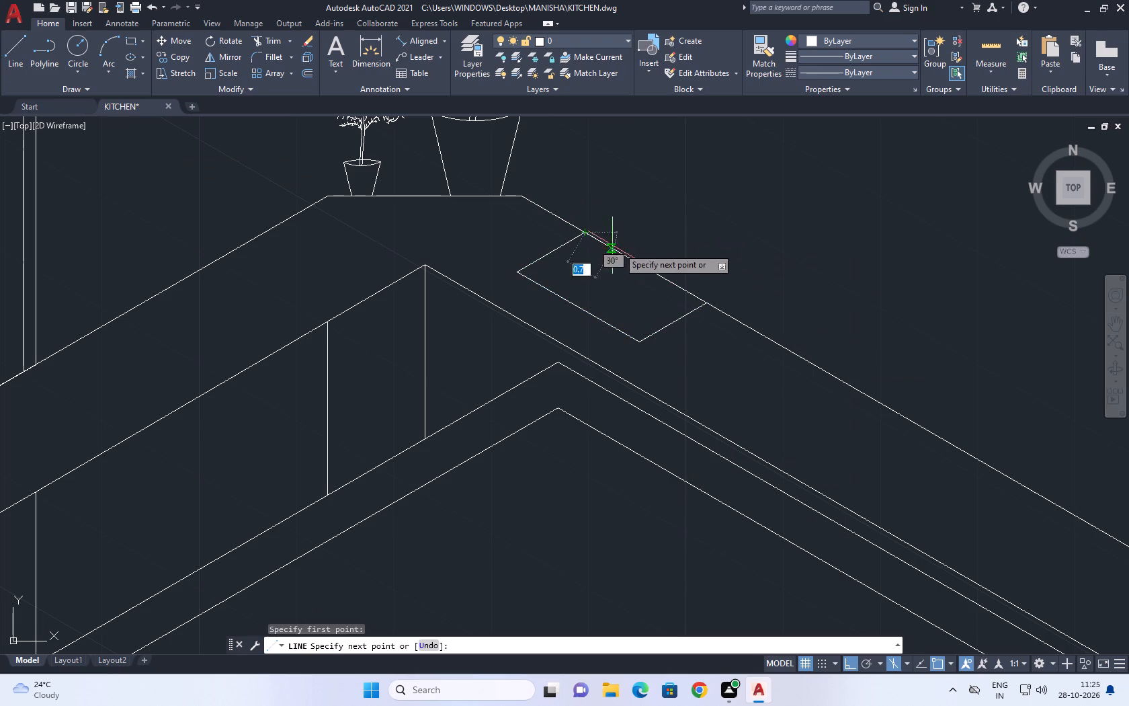
{"action": "left_click", "coordinate": [707, 301]}
{"action": "right_click", "coordinate": [761, 245]}
{"action": "left_click_drag", "start_coordinate": [820, 266], "coordinate": [817, 278]}
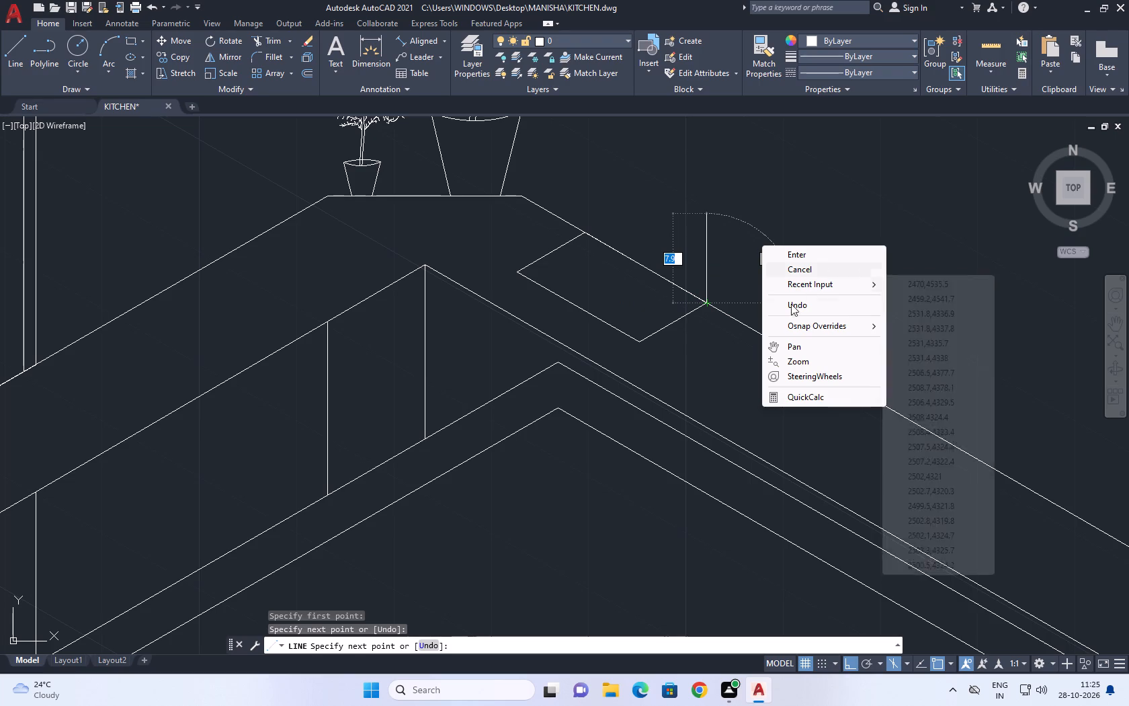
{"action": "scroll", "coordinate": [696, 326], "scroll_direction": "up", "scroll_amount": 2}
{"action": "left_click", "coordinate": [817, 267]}
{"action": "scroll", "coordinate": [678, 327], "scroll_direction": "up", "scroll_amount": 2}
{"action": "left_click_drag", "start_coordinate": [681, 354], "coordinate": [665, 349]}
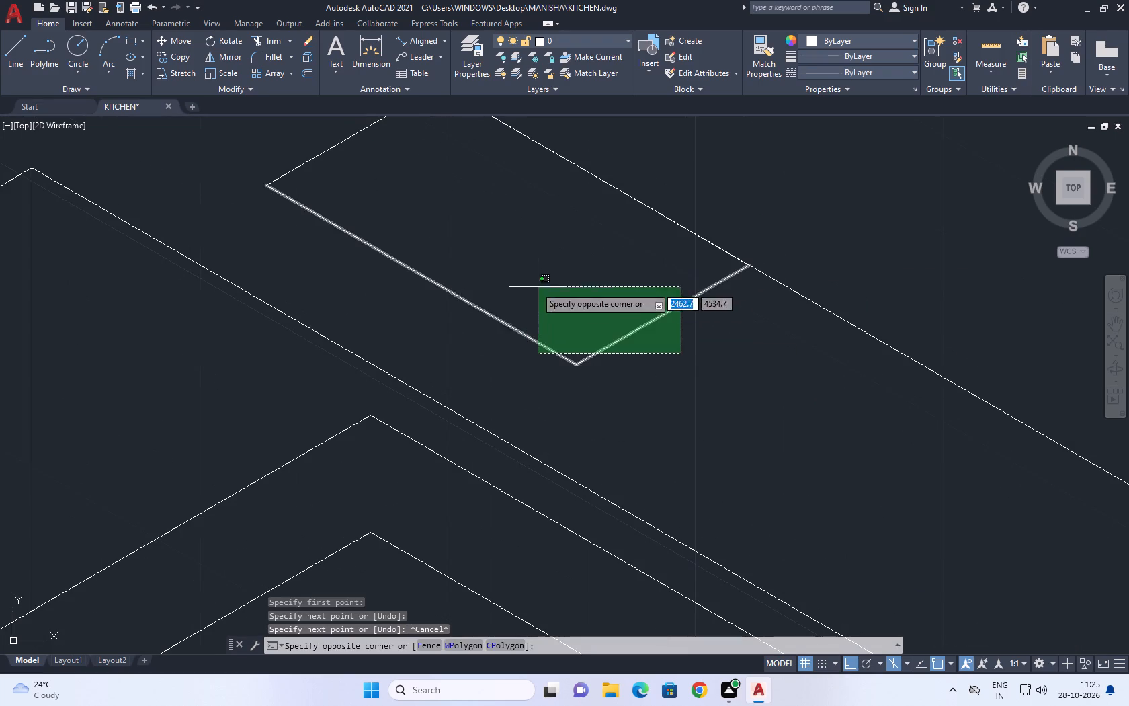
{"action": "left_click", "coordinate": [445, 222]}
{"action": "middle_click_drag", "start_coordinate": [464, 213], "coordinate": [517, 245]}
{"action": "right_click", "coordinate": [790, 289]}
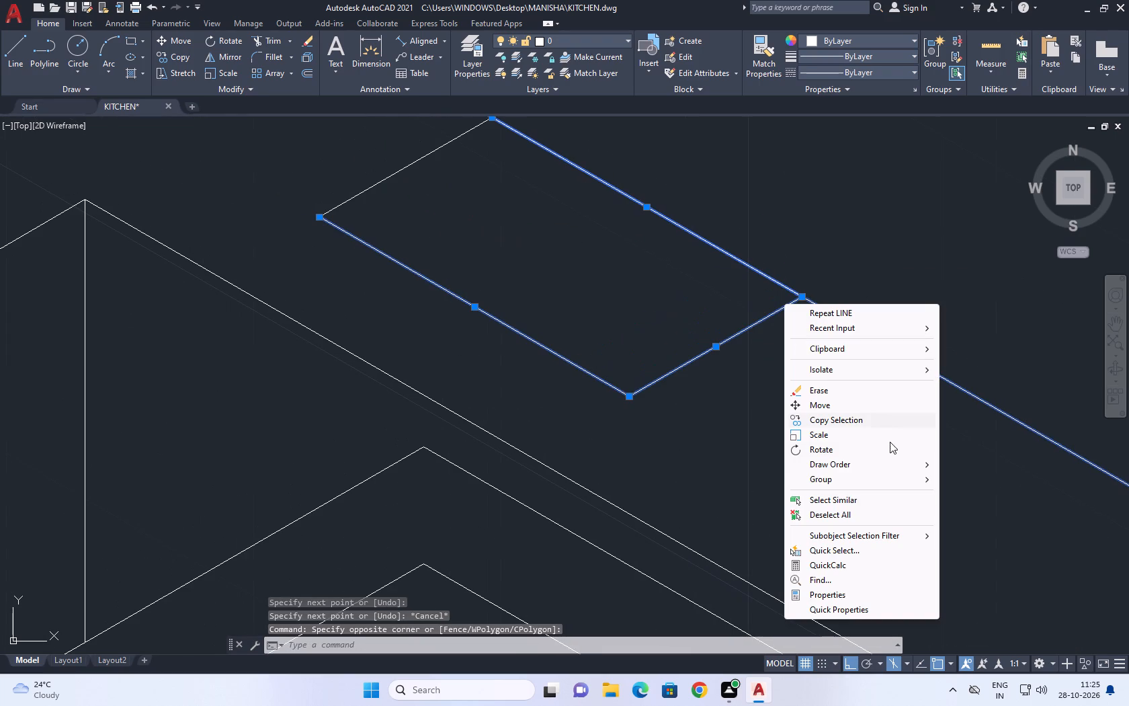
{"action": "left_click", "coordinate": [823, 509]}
Create a block named SINK from the four lines of the sink outline on the countertop.
{"action": "left_click_drag", "start_coordinate": [739, 379], "coordinate": [722, 368]}
{"action": "left_click_drag", "start_coordinate": [603, 317], "coordinate": [600, 323]}
{"action": "left_click_drag", "start_coordinate": [524, 241], "coordinate": [509, 260]}
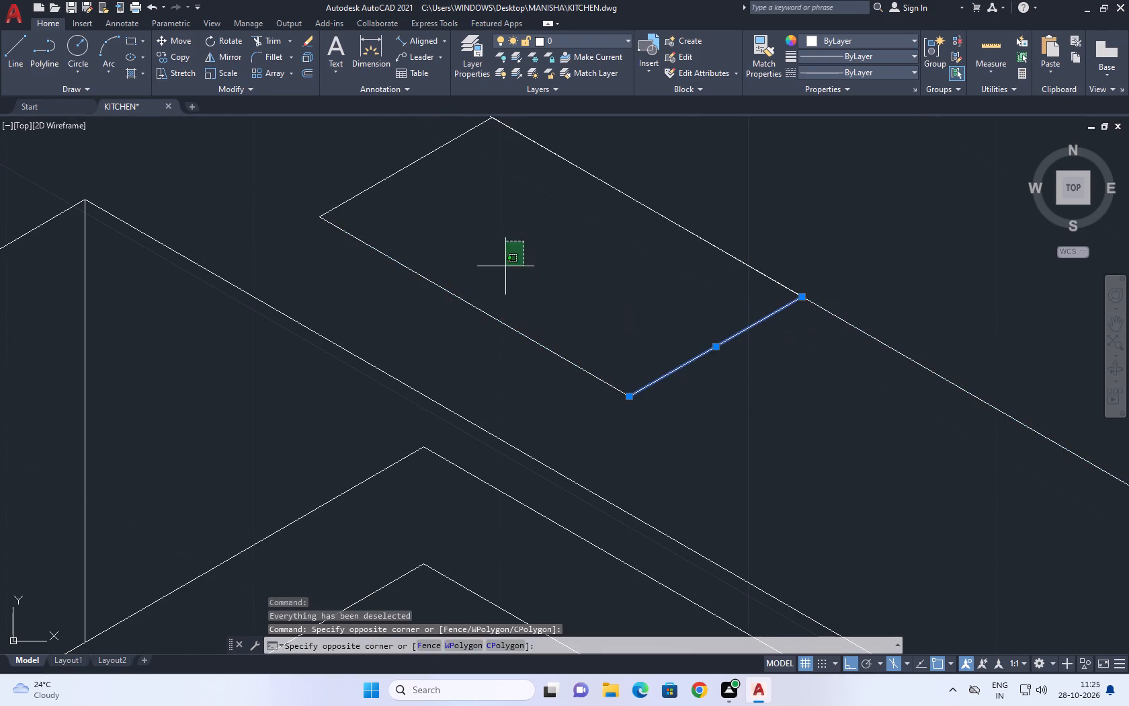
{"action": "left_click", "coordinate": [474, 325]}
{"action": "left_click", "coordinate": [430, 194]}
{"action": "left_click_drag", "start_coordinate": [372, 158], "coordinate": [373, 164]}
{"action": "middle_click_drag", "start_coordinate": [538, 183], "coordinate": [575, 370]}
{"action": "left_click", "coordinate": [499, 199]}
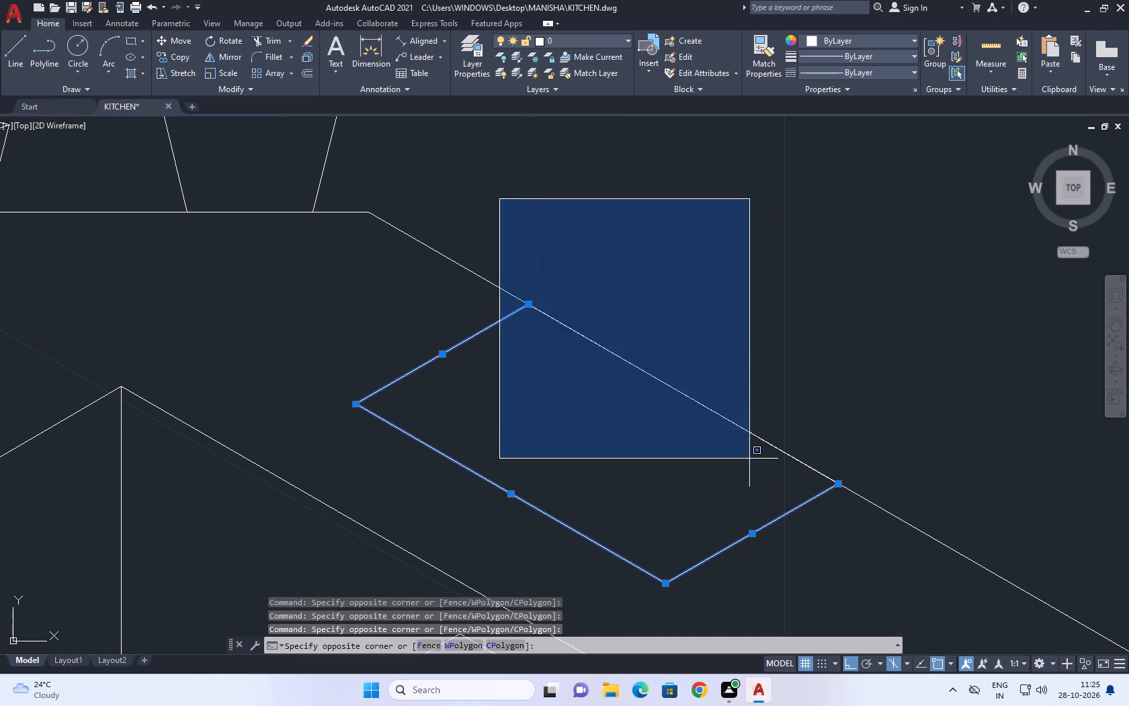
{"action": "left_click", "coordinate": [923, 544]}
{"action": "scroll", "coordinate": [727, 308], "scroll_direction": "down", "scroll_amount": 2}
{"action": "middle_click_drag", "start_coordinate": [788, 295], "coordinate": [655, 278]}
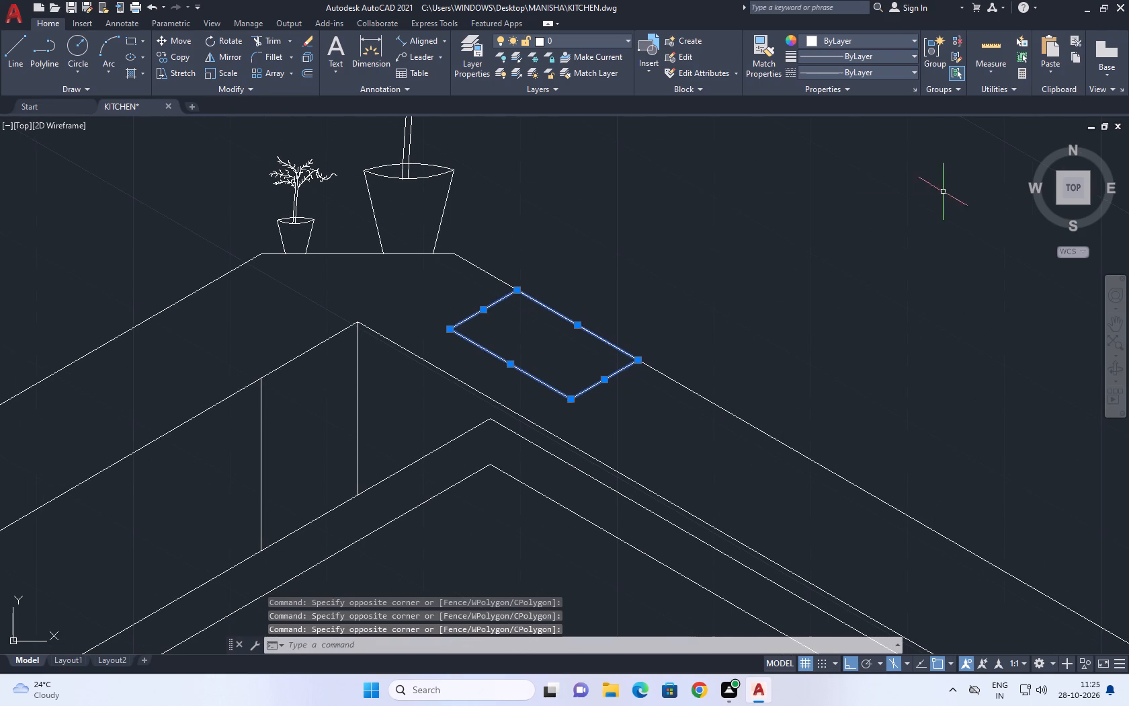
{"action": "left_click", "coordinate": [699, 40]}
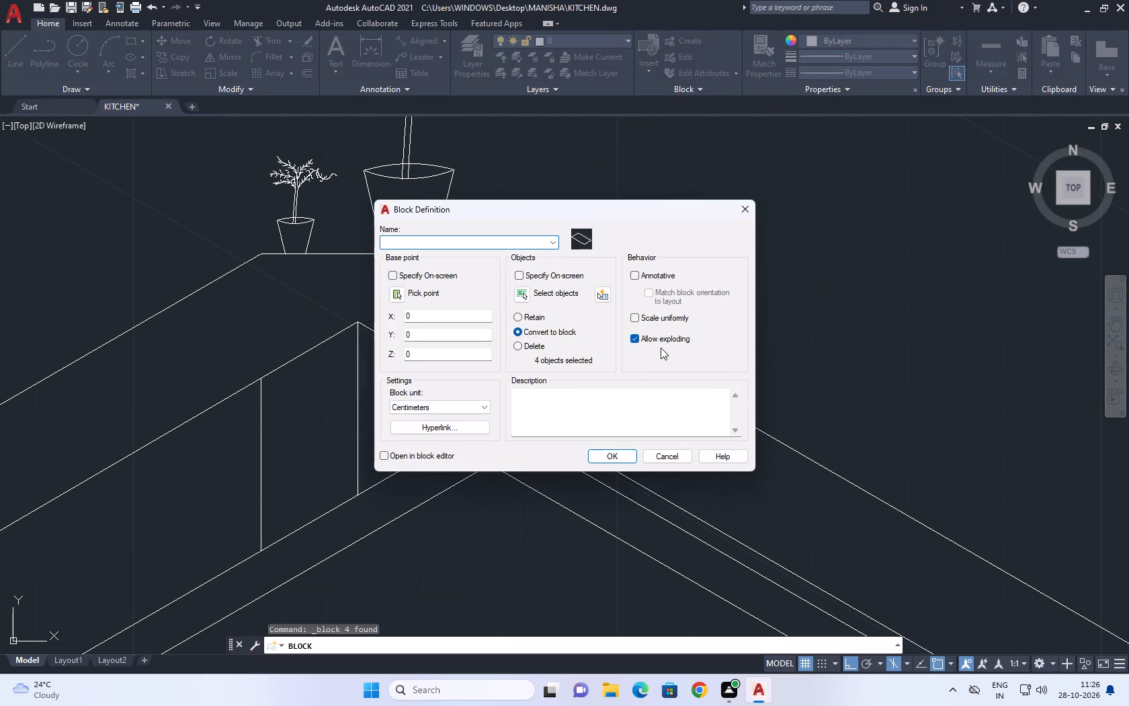
{"action": "key", "text": "s"}
{"action": "type", "text": "INK"}
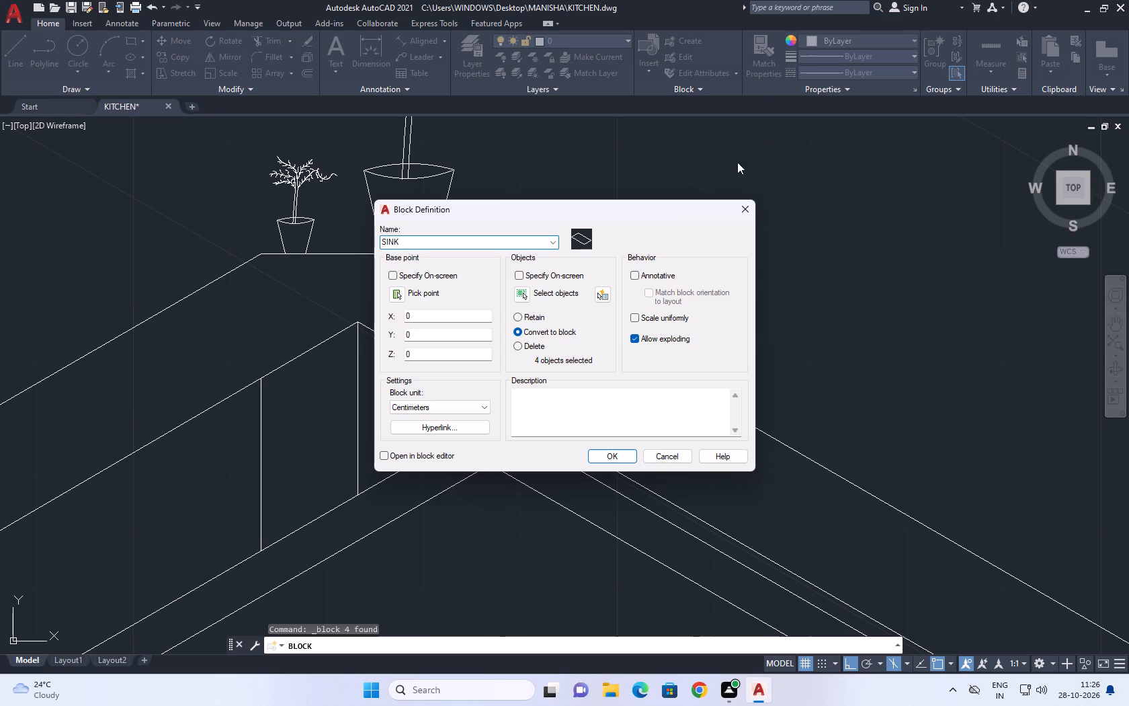
{"action": "left_click", "coordinate": [612, 456]}
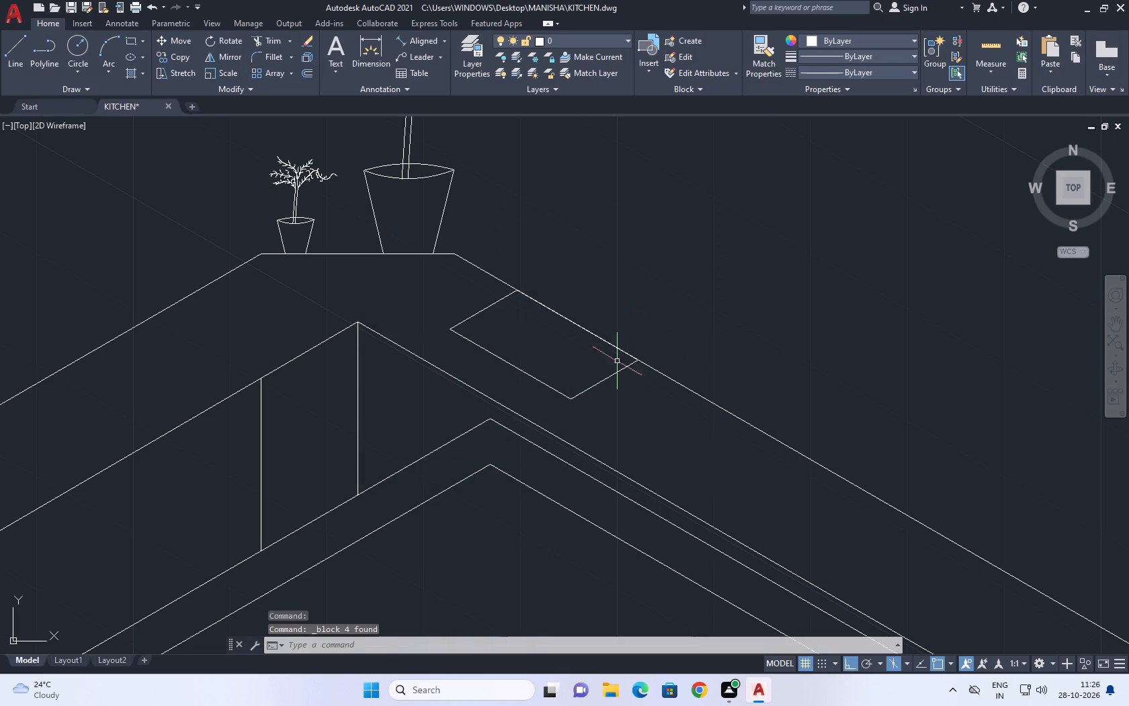
Move the SINK block about 20 units along the countertop's back edge, away from the potted plants.
{"action": "left_click", "coordinate": [617, 379]}
{"action": "left_click", "coordinate": [589, 366]}
{"action": "middle_click_drag", "start_coordinate": [631, 260], "coordinate": [387, 194]}
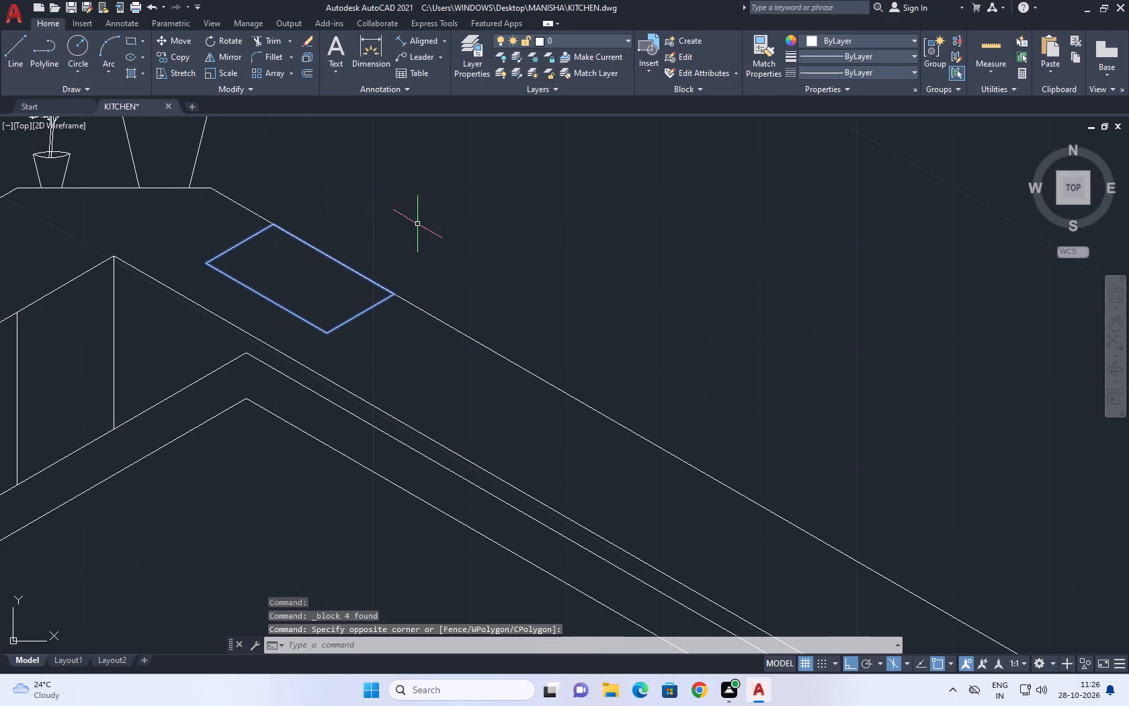
{"action": "left_click", "coordinate": [170, 42]}
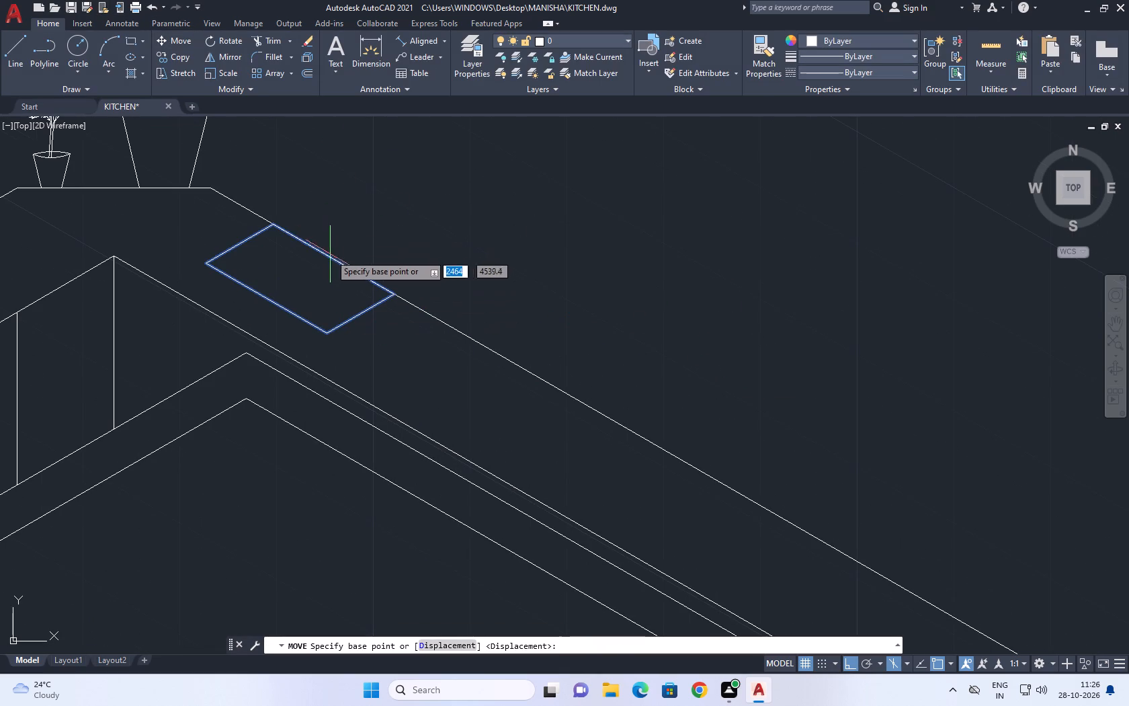
{"action": "left_click_drag", "start_coordinate": [332, 256], "coordinate": [340, 264]}
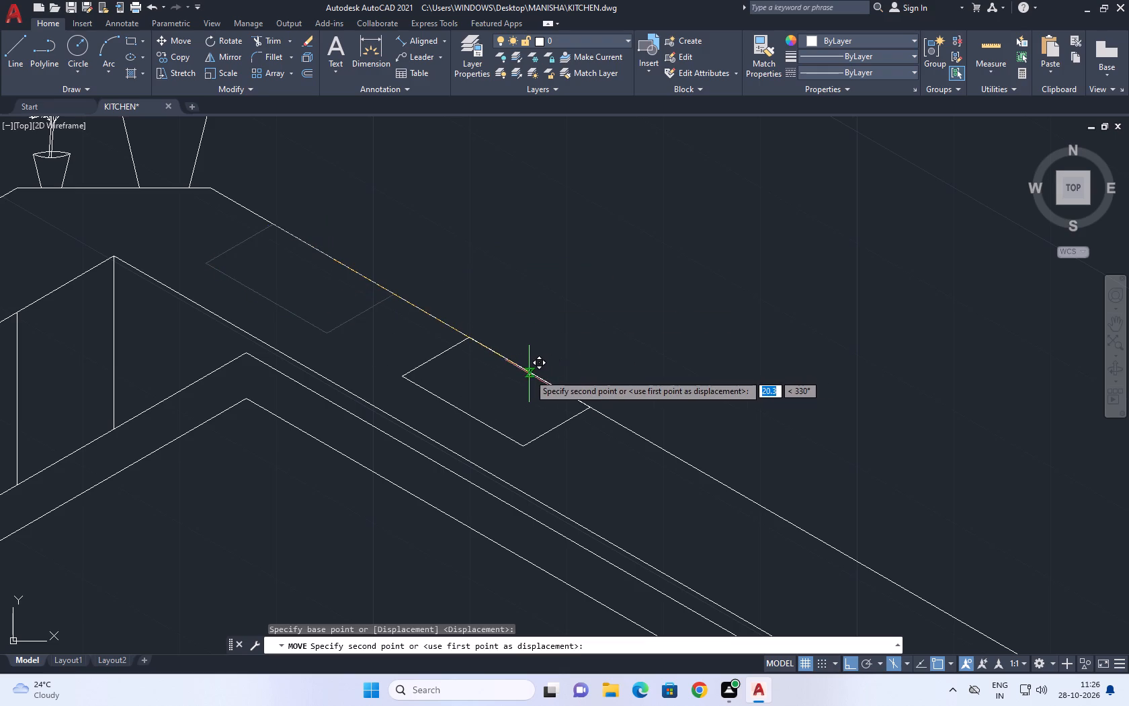
{"action": "left_click", "coordinate": [528, 374]}
Open the SINK block for editing in the Block Editor.
{"action": "left_click", "coordinate": [548, 428]}
{"action": "left_click", "coordinate": [547, 438]}
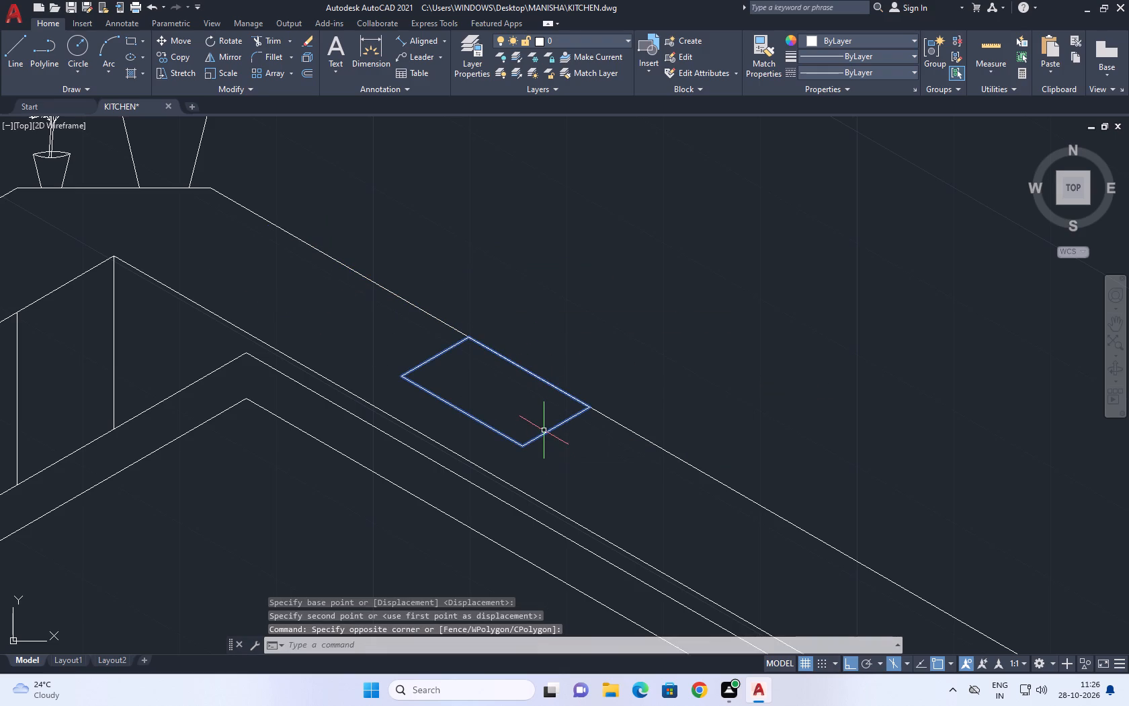
{"action": "double_click", "coordinate": [542, 432]}
{"action": "left_click", "coordinate": [548, 438]}
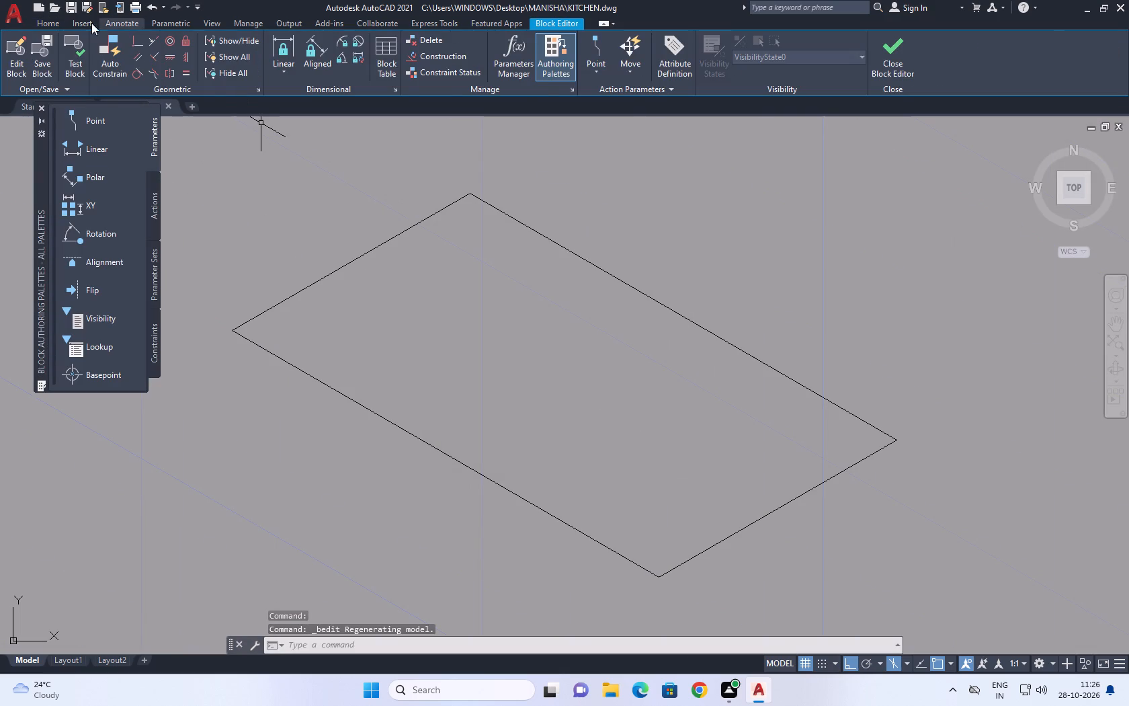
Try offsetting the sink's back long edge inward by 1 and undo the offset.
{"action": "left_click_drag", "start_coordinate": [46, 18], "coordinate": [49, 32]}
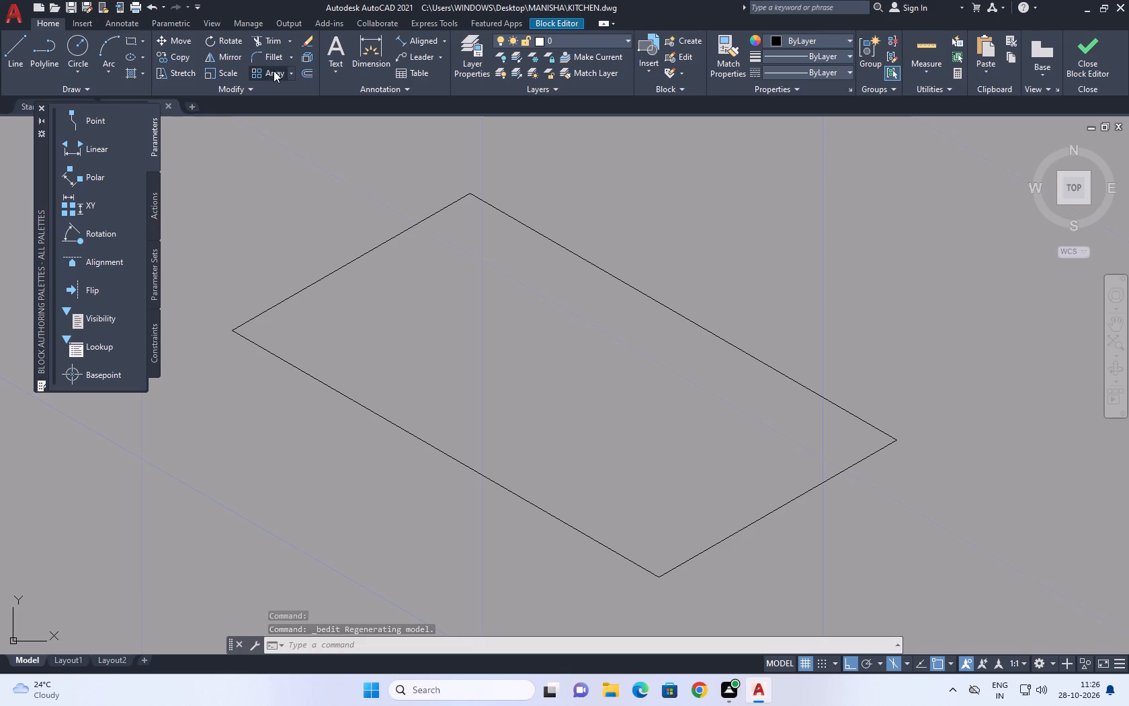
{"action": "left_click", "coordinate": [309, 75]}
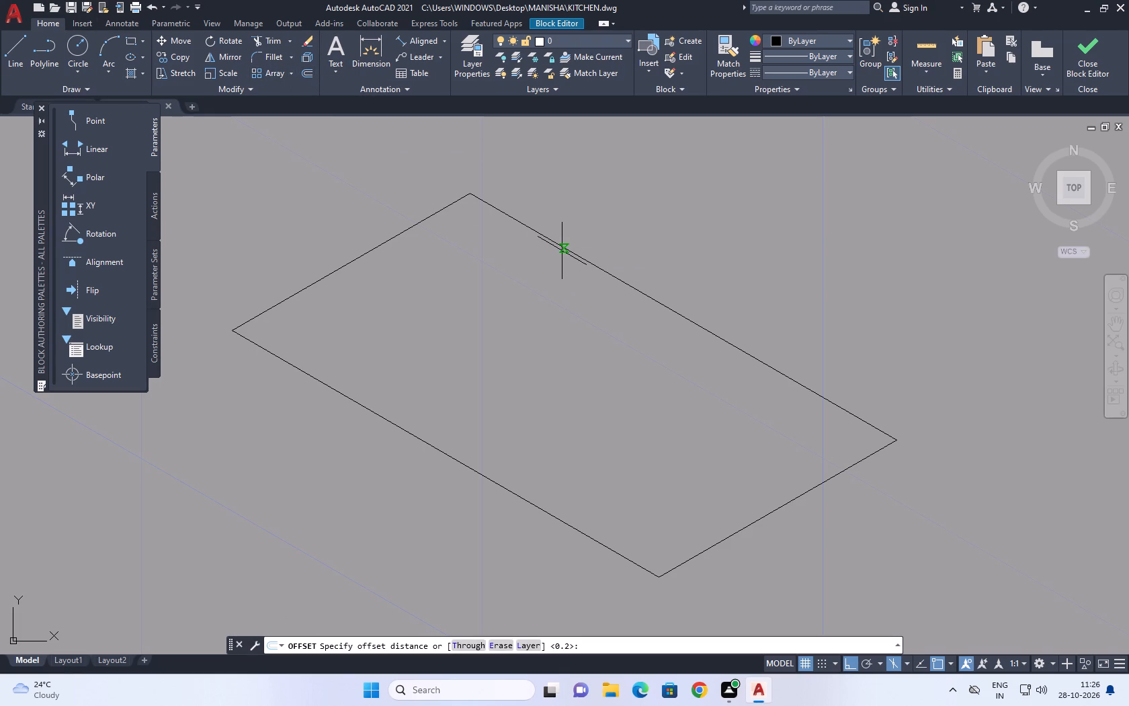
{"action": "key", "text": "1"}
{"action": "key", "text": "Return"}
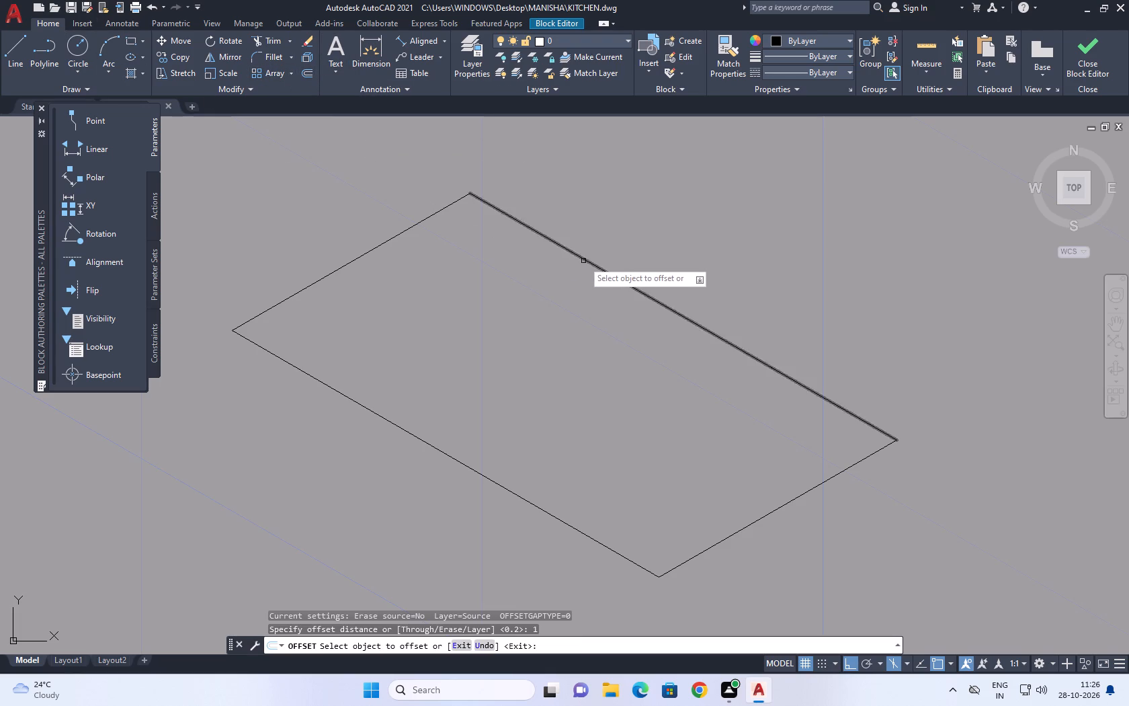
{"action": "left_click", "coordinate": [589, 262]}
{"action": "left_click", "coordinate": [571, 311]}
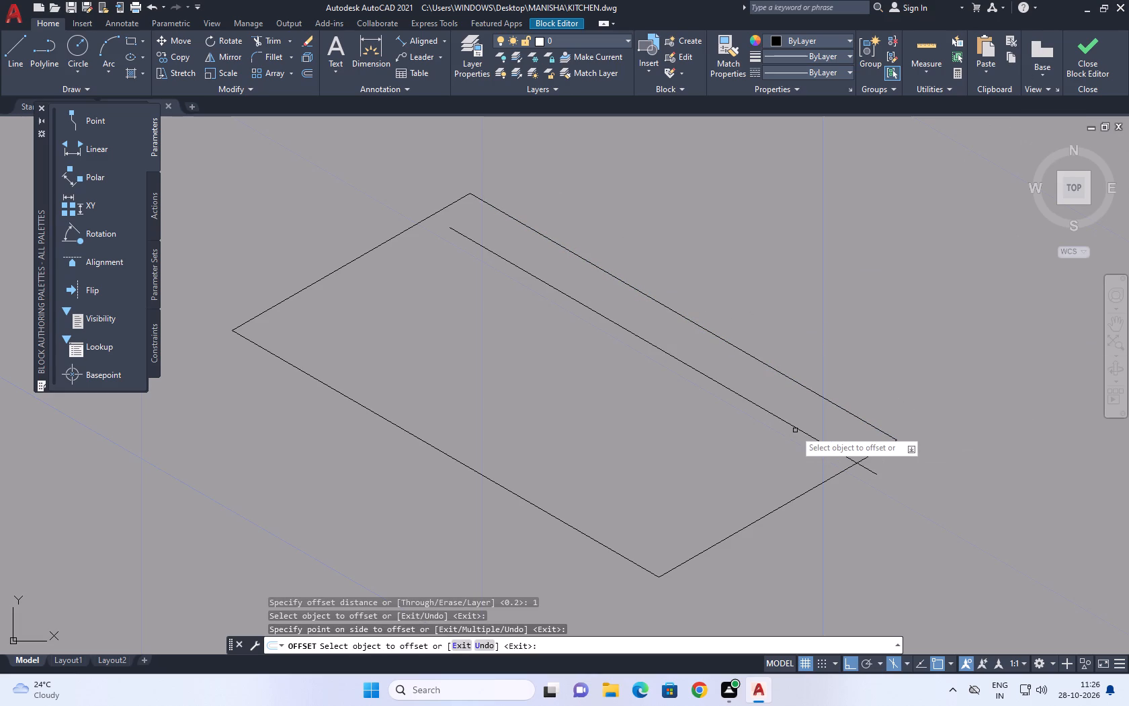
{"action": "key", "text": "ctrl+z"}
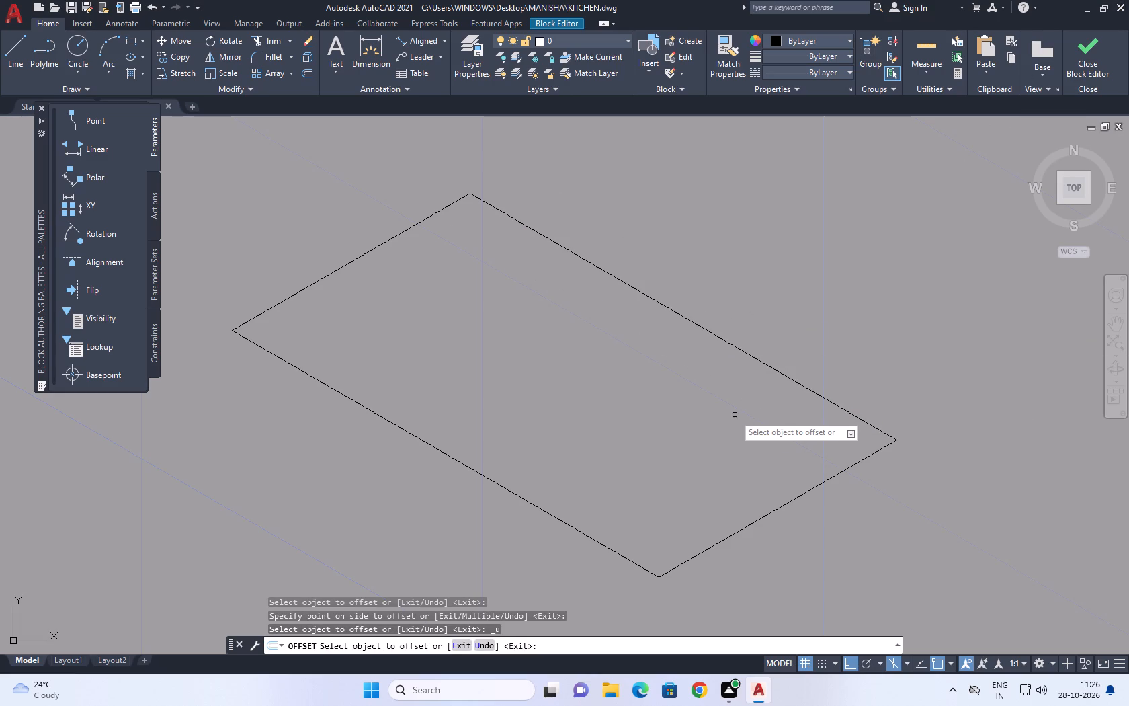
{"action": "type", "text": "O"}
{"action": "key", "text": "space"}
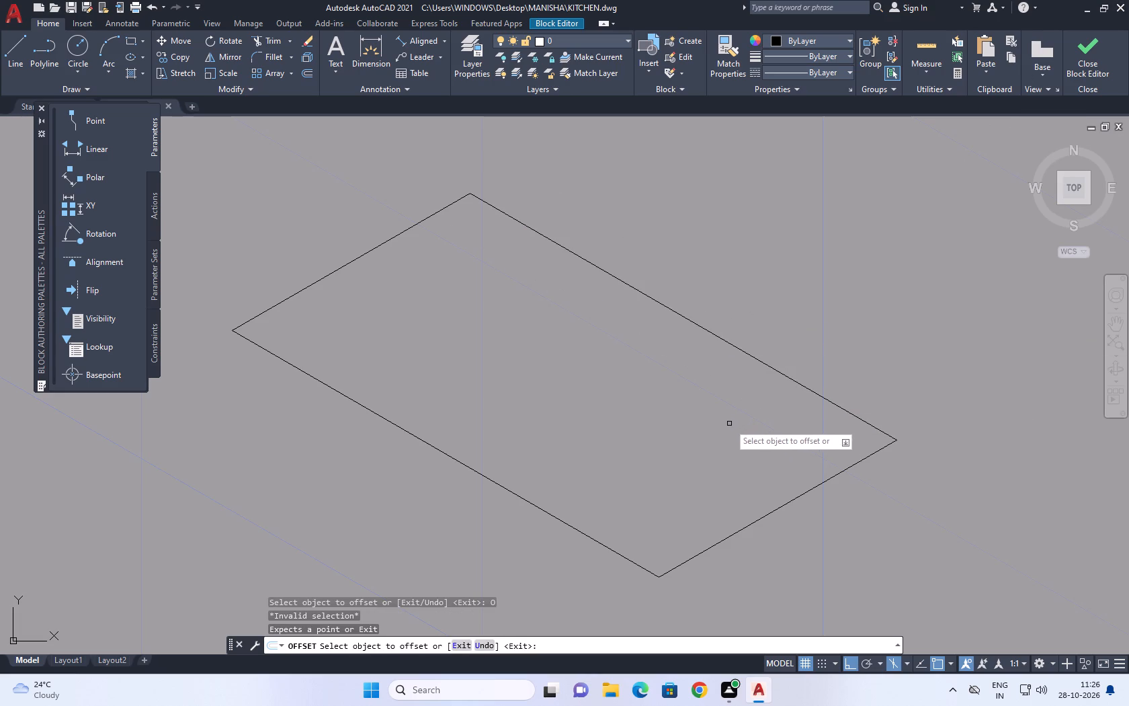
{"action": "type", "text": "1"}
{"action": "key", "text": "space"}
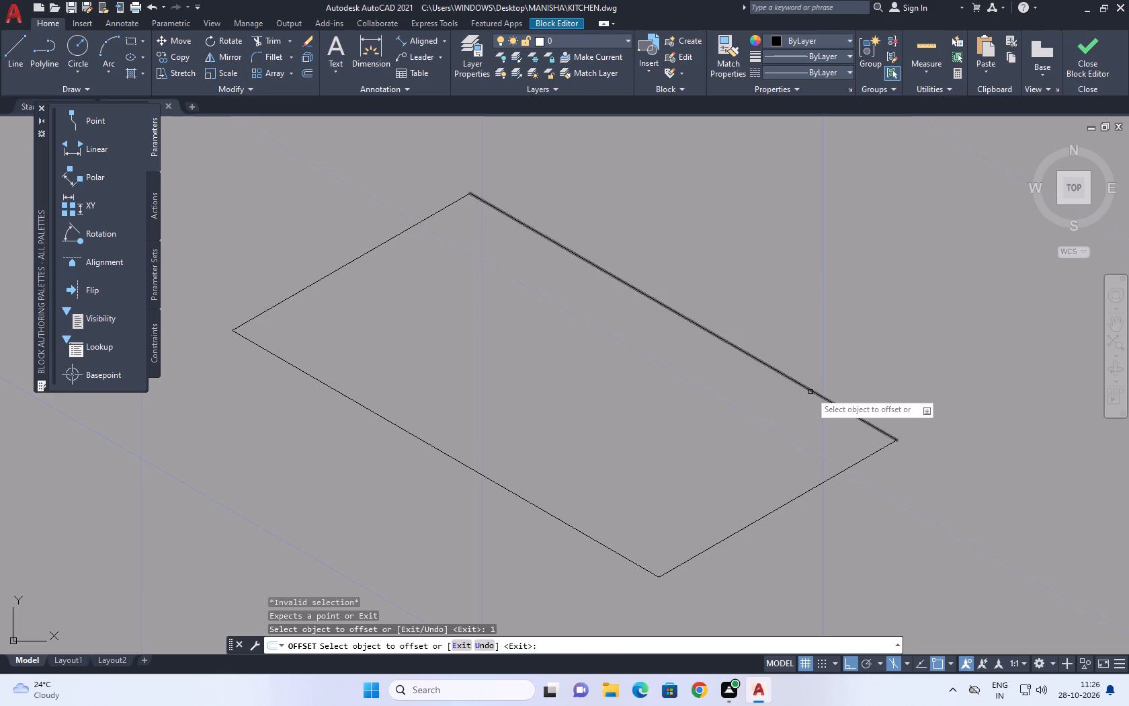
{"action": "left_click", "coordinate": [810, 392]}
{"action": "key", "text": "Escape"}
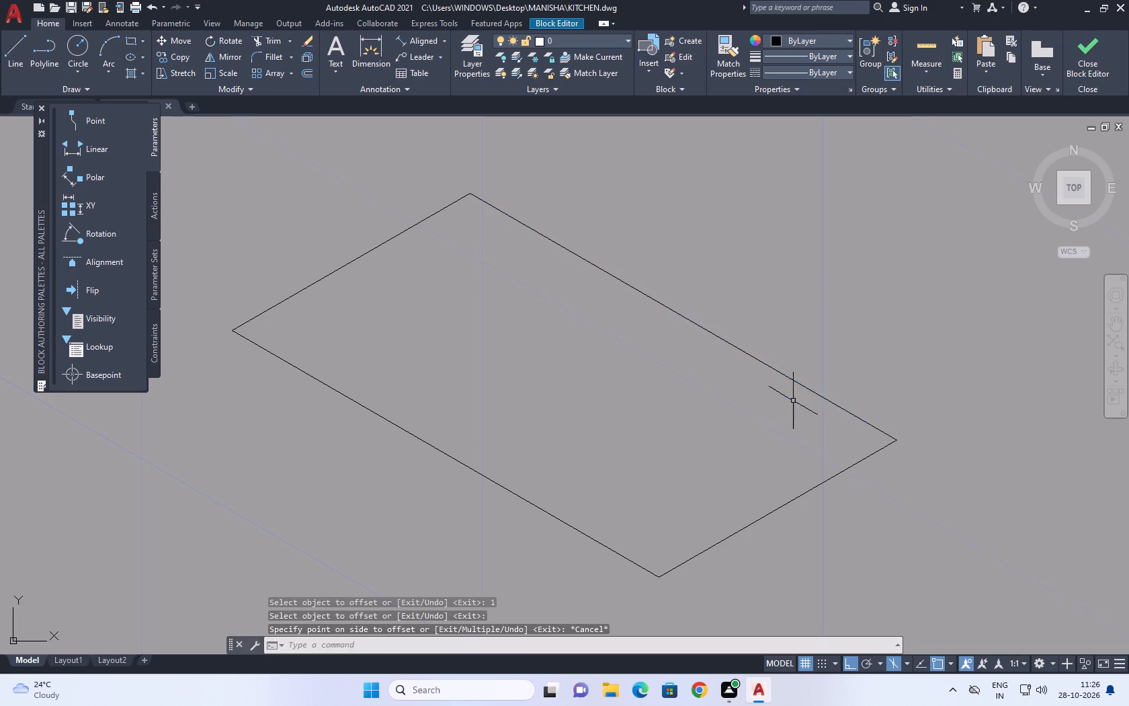
Offset all four edges of the sink outline inward by 0.5 to form the inner rim.
{"action": "left_click", "coordinate": [803, 391]}
{"action": "left_click", "coordinate": [780, 364]}
{"action": "type", "text": "O"}
{"action": "key", "text": "space"}
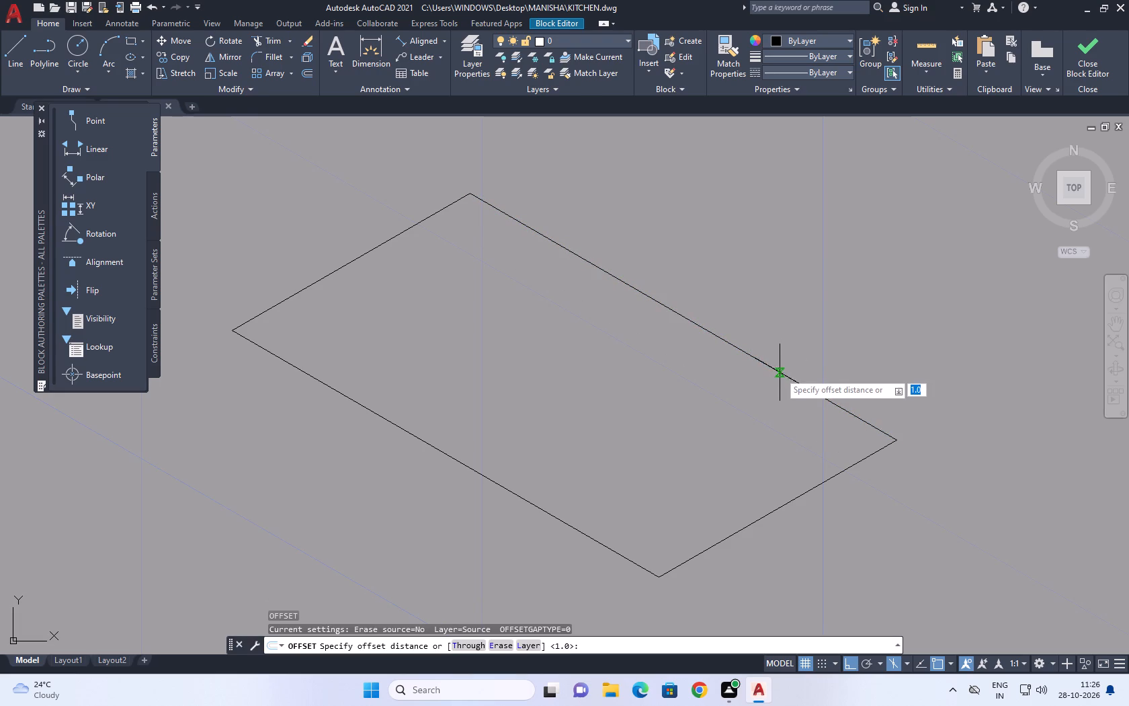
{"action": "key", "text": "0"}
{"action": "key", "text": "period"}
{"action": "key", "text": "5"}
{"action": "key", "text": "space"}
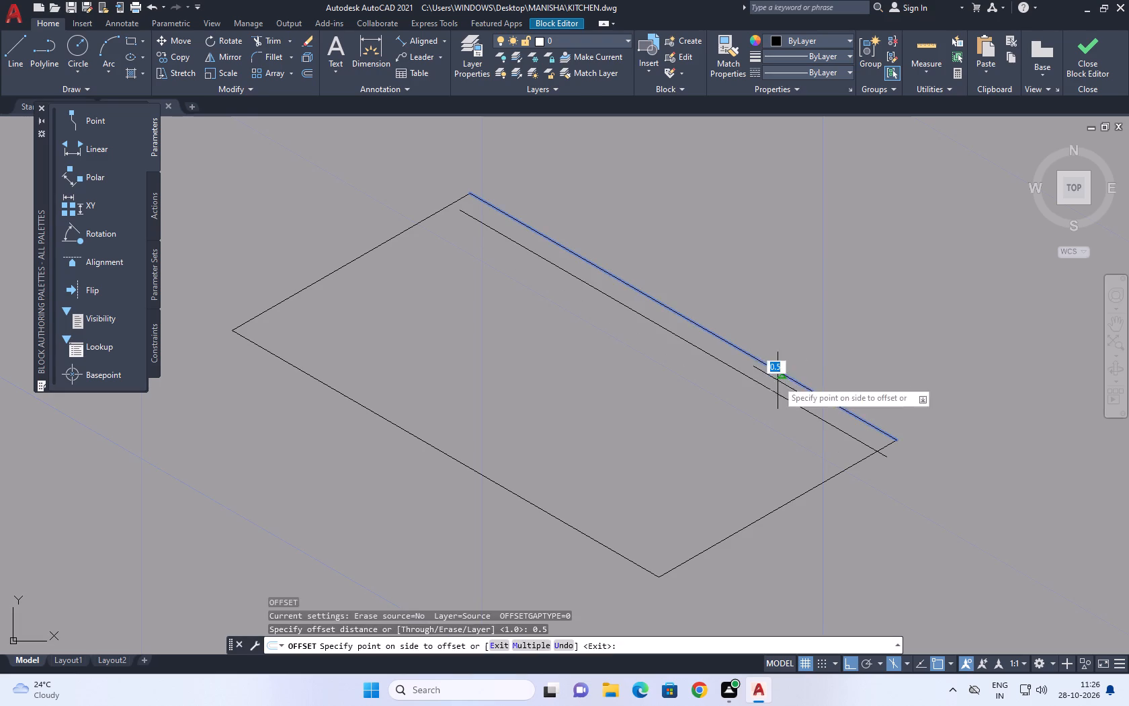
{"action": "left_click_drag", "start_coordinate": [722, 405], "coordinate": [729, 414]}
{"action": "left_click", "coordinate": [804, 492]}
{"action": "left_click", "coordinate": [763, 440]}
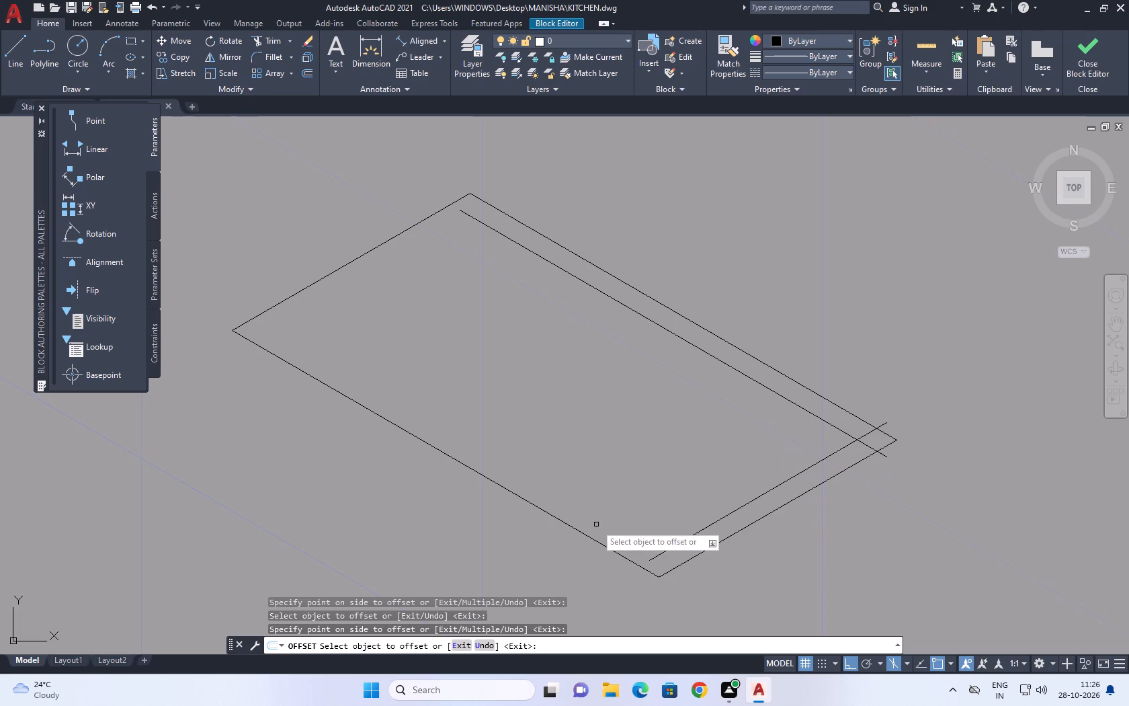
{"action": "left_click", "coordinate": [590, 537]}
{"action": "left_click", "coordinate": [734, 516]}
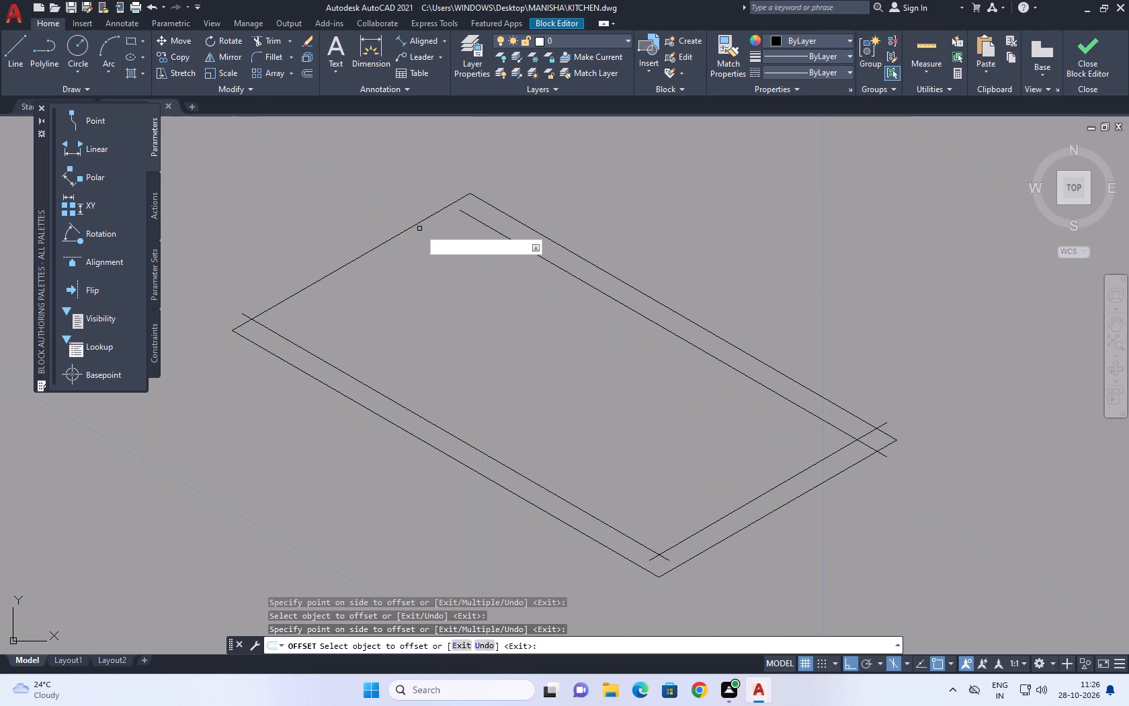
{"action": "left_click_drag", "start_coordinate": [420, 221], "coordinate": [423, 229]}
{"action": "left_click", "coordinate": [478, 282]}
{"action": "middle_click_drag", "start_coordinate": [573, 286], "coordinate": [509, 314]}
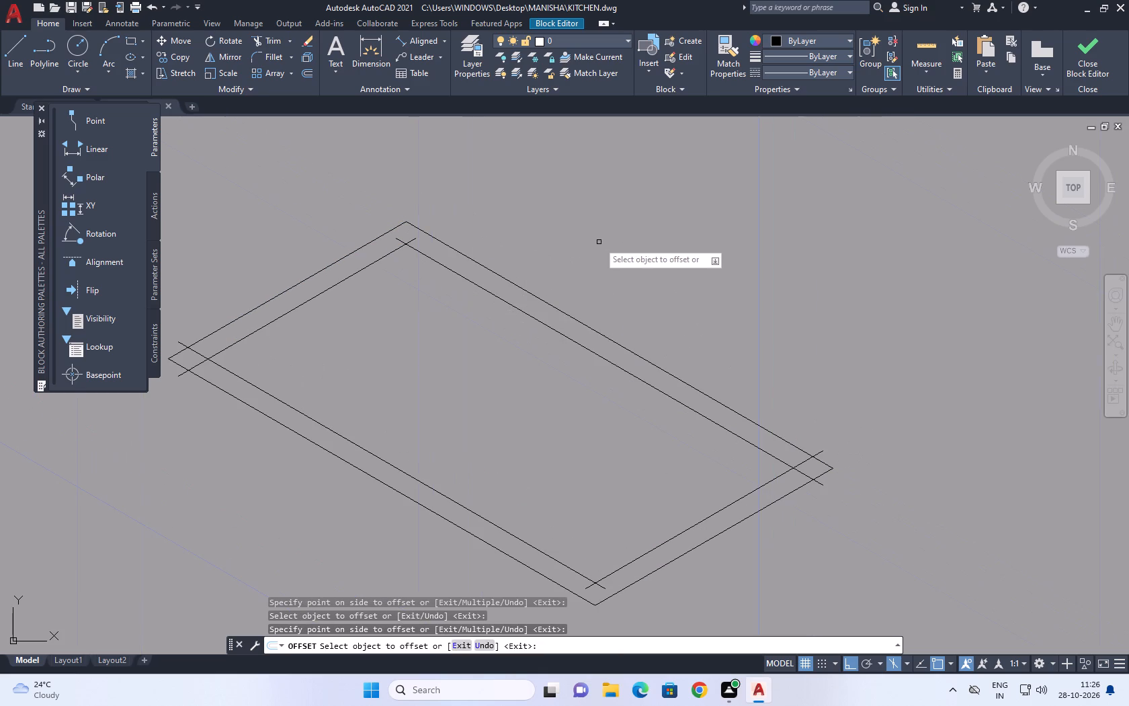
{"action": "right_click", "coordinate": [598, 240]}
{"action": "left_click", "coordinate": [627, 256]}
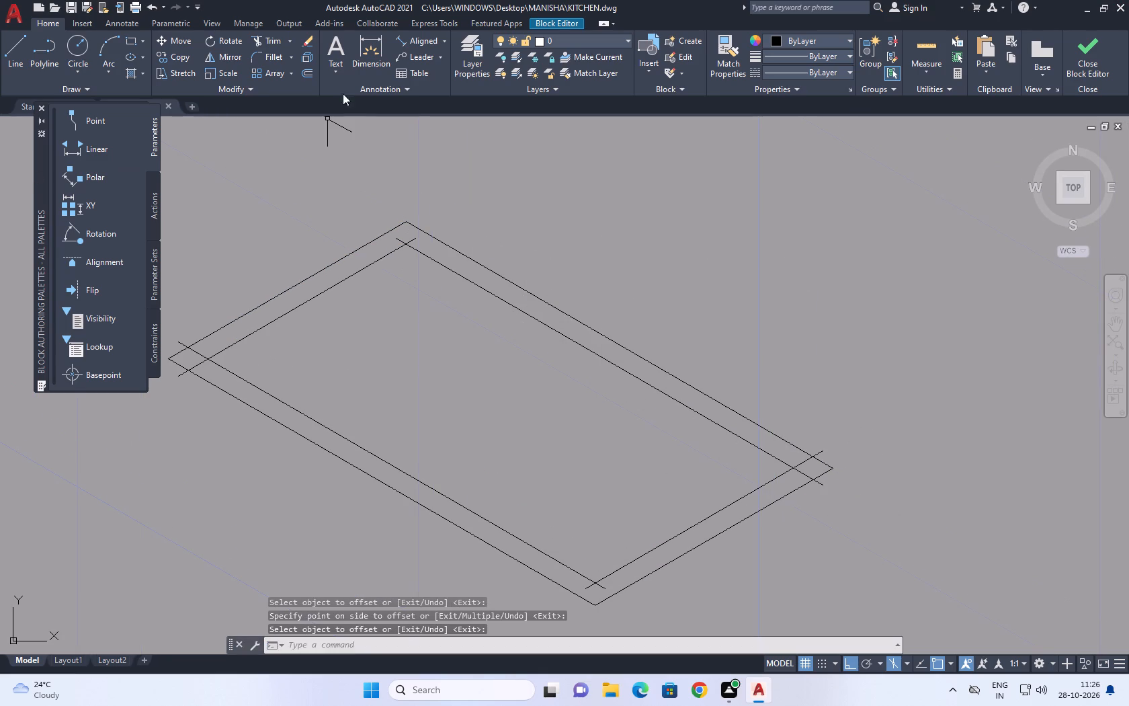
Trim the overhanging ends of the offset rim lines at the back corner and the right-hand corner of the sink.
{"action": "left_click", "coordinate": [263, 37]}
{"action": "scroll", "coordinate": [394, 256], "scroll_direction": "up", "scroll_amount": 3}
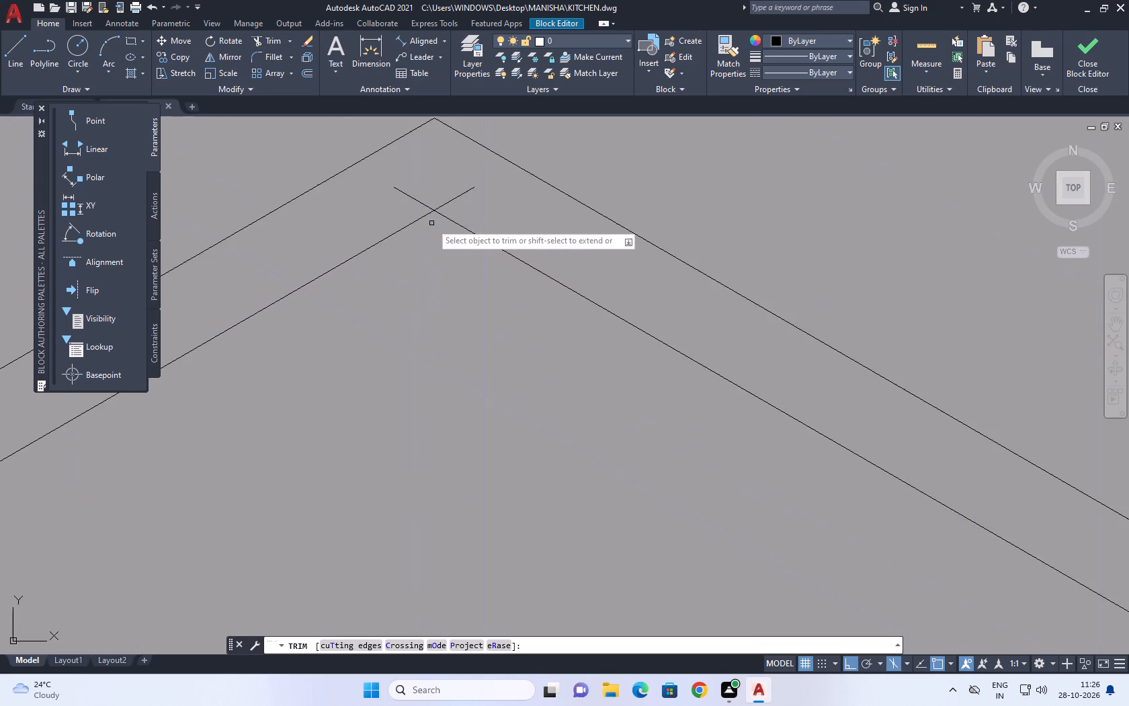
{"action": "scroll", "coordinate": [433, 217], "scroll_direction": "up", "scroll_amount": 2}
{"action": "left_click", "coordinate": [514, 173]}
{"action": "left_click", "coordinate": [343, 187]}
{"action": "scroll", "coordinate": [488, 188], "scroll_direction": "down", "scroll_amount": 10}
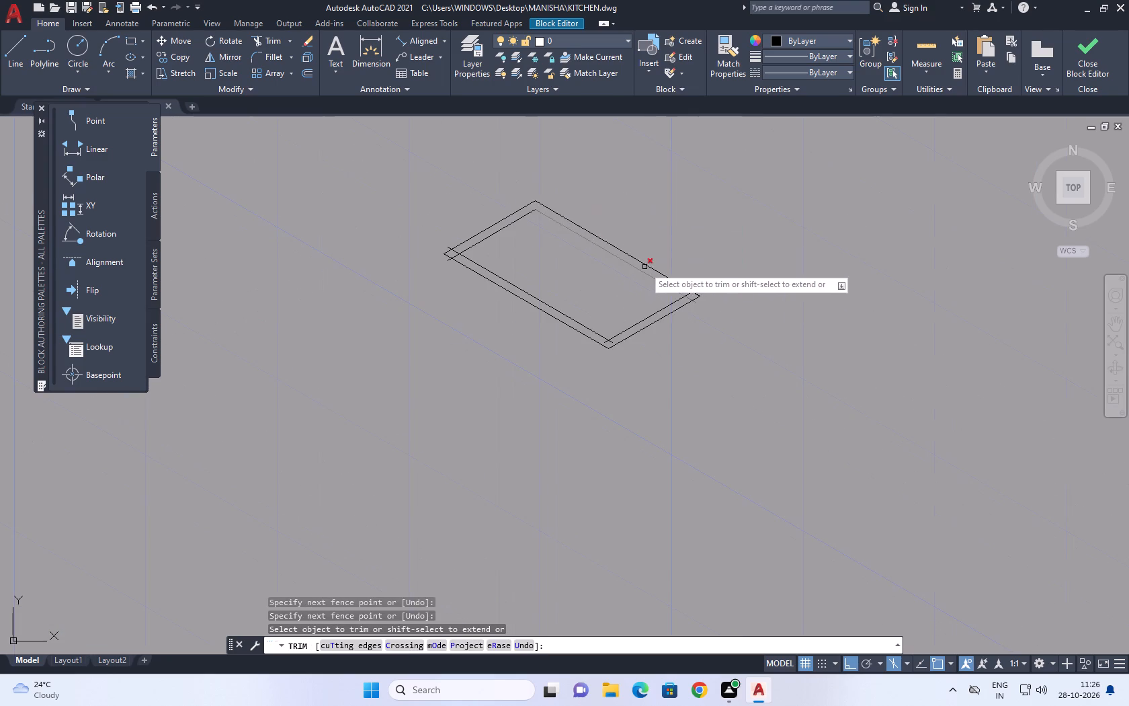
{"action": "scroll", "coordinate": [688, 309], "scroll_direction": "up", "scroll_amount": 4}
{"action": "scroll", "coordinate": [664, 232], "scroll_direction": "up", "scroll_amount": 3}
{"action": "left_click", "coordinate": [664, 159]}
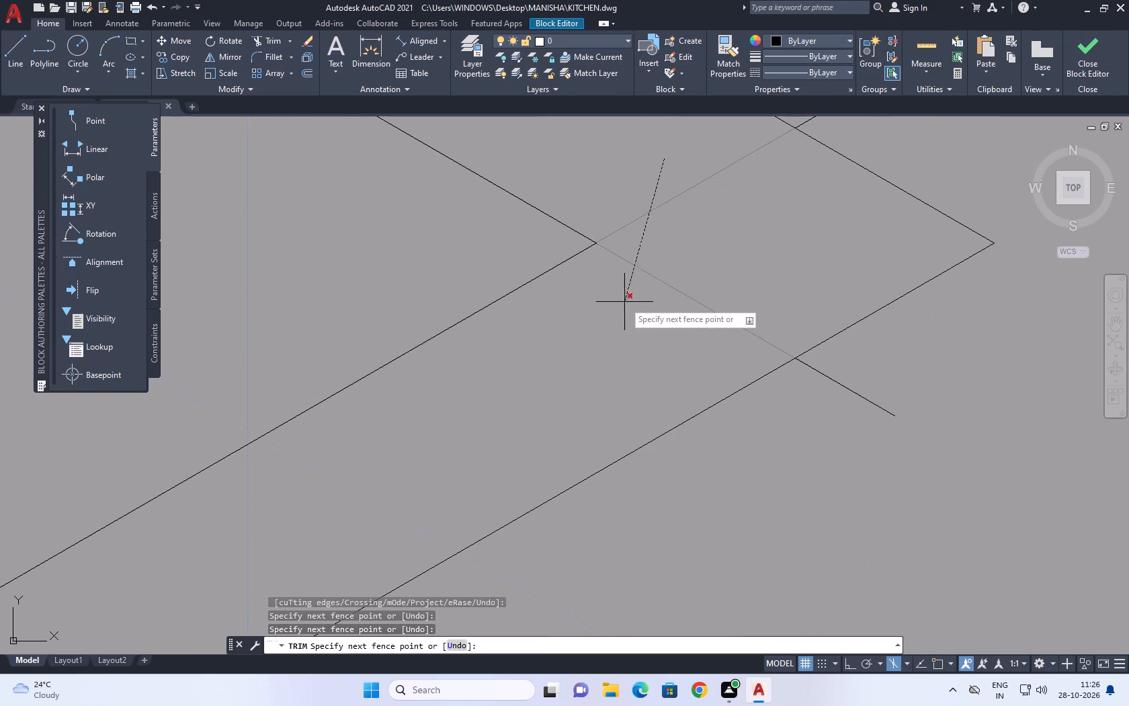
{"action": "left_click", "coordinate": [624, 302]}
{"action": "left_click_drag", "start_coordinate": [907, 370], "coordinate": [898, 371]}
{"action": "left_click_drag", "start_coordinate": [841, 421], "coordinate": [837, 430]}
{"action": "scroll", "coordinate": [666, 351], "scroll_direction": "down", "scroll_amount": 3}
{"action": "scroll", "coordinate": [691, 295], "scroll_direction": "up", "scroll_amount": 2}
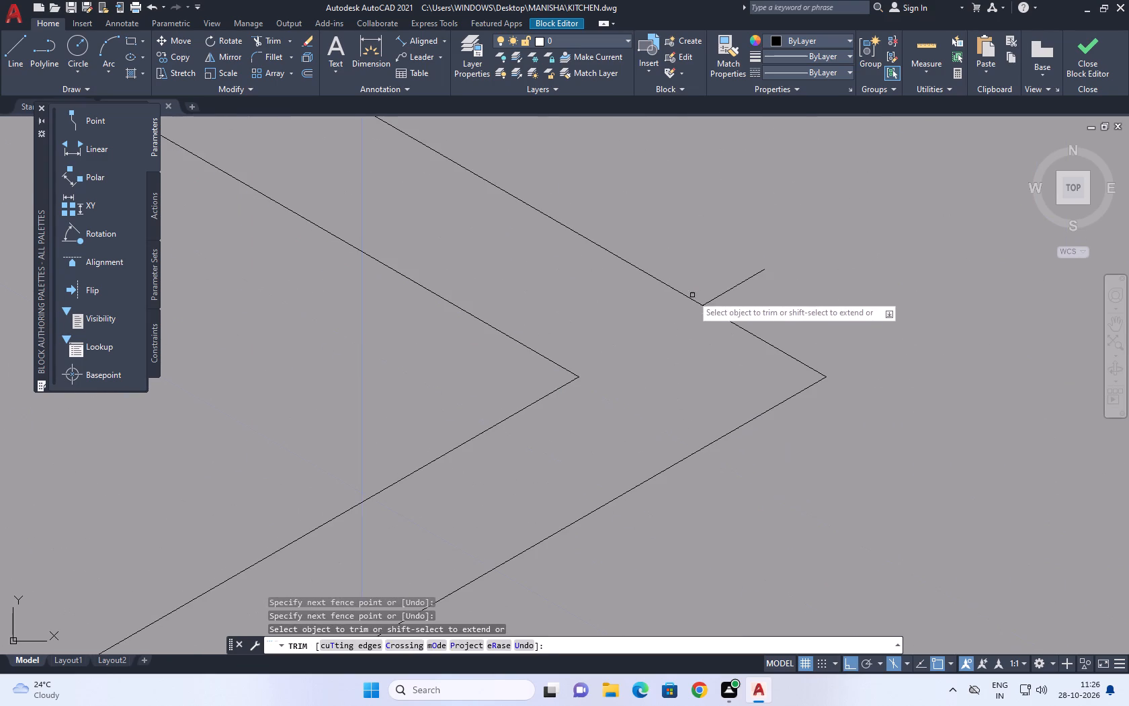
{"action": "left_click_drag", "start_coordinate": [767, 295], "coordinate": [761, 290]}
{"action": "left_click", "coordinate": [723, 259]}
Trim the overhanging ends of the offset rim lines at the front corner and the left-hand corner of the sink.
{"action": "scroll", "coordinate": [769, 287], "scroll_direction": "down", "scroll_amount": 6}
{"action": "scroll", "coordinate": [634, 359], "scroll_direction": "up", "scroll_amount": 6}
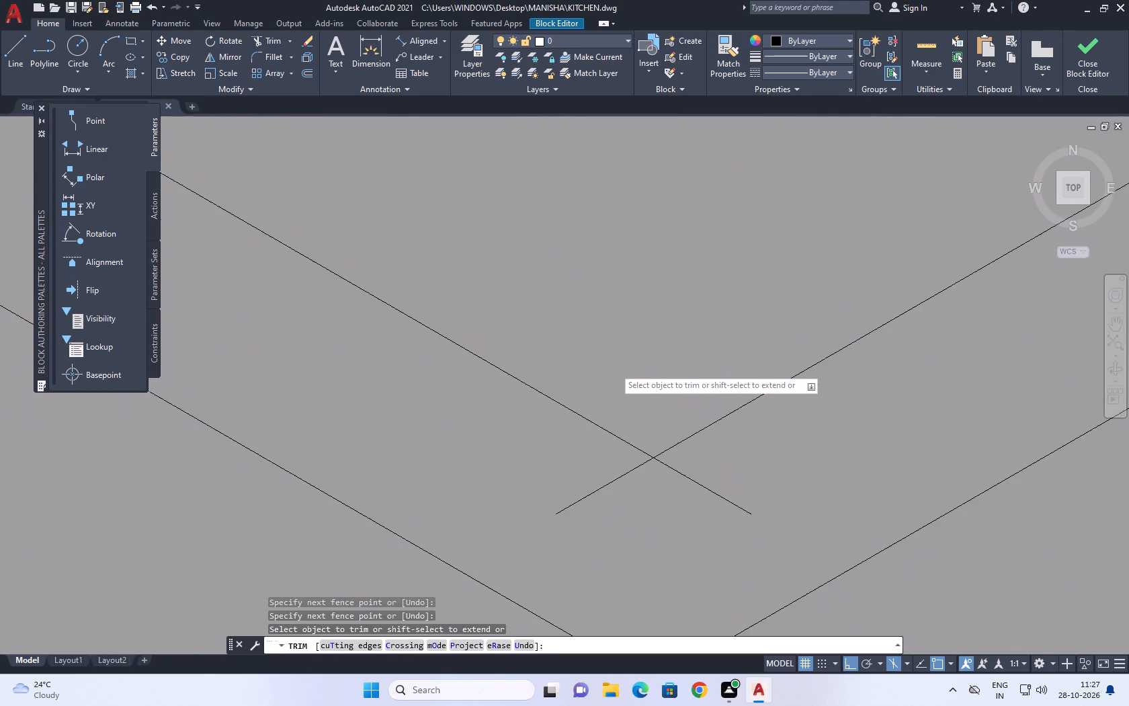
{"action": "middle_click_drag", "start_coordinate": [694, 434], "coordinate": [655, 331]}
{"action": "left_click", "coordinate": [714, 361]}
{"action": "left_click", "coordinate": [533, 387]}
{"action": "scroll", "coordinate": [712, 409], "scroll_direction": "down", "scroll_amount": 3}
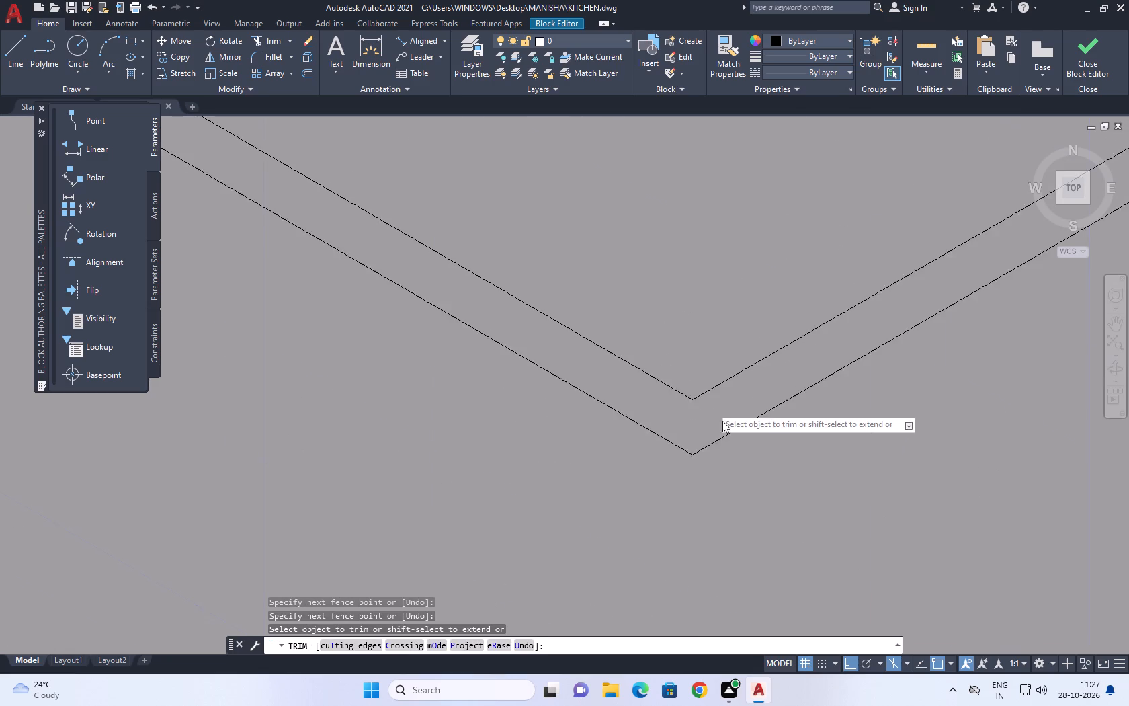
{"action": "scroll", "coordinate": [722, 421], "scroll_direction": "down", "scroll_amount": 7}
{"action": "scroll", "coordinate": [575, 342], "scroll_direction": "up", "scroll_amount": 4}
{"action": "scroll", "coordinate": [541, 256], "scroll_direction": "up", "scroll_amount": 2}
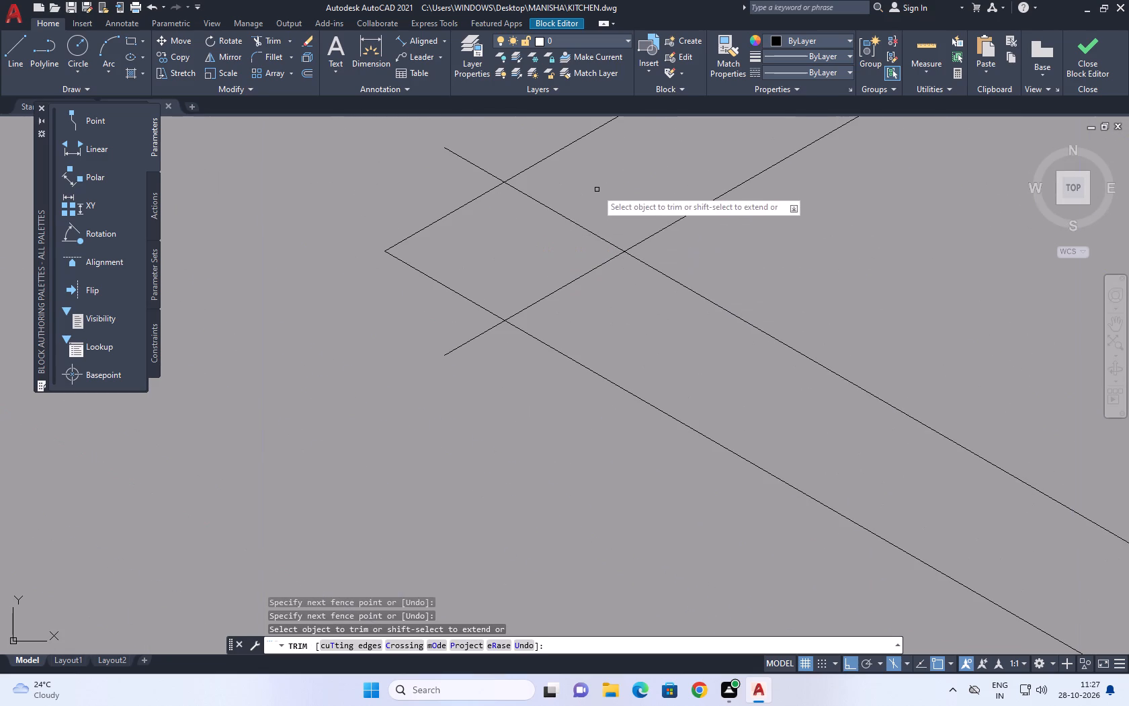
{"action": "left_click", "coordinate": [595, 190]}
{"action": "left_click", "coordinate": [589, 301]}
{"action": "left_click", "coordinate": [471, 347]}
{"action": "left_click", "coordinate": [453, 334]}
{"action": "middle_click_drag", "start_coordinate": [454, 331], "coordinate": [546, 576]}
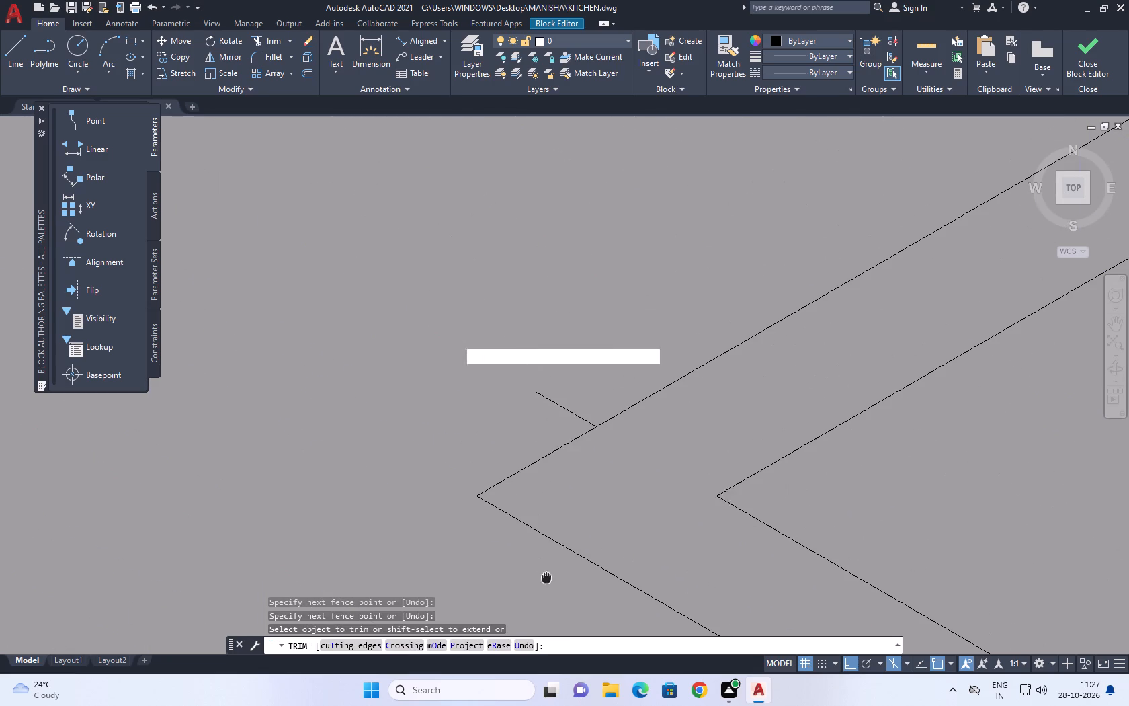
{"action": "left_click", "coordinate": [544, 409]}
{"action": "left_click", "coordinate": [558, 393]}
{"action": "right_click", "coordinate": [555, 311]}
{"action": "left_click_drag", "start_coordinate": [615, 334], "coordinate": [612, 343]}
{"action": "left_click", "coordinate": [601, 327]}
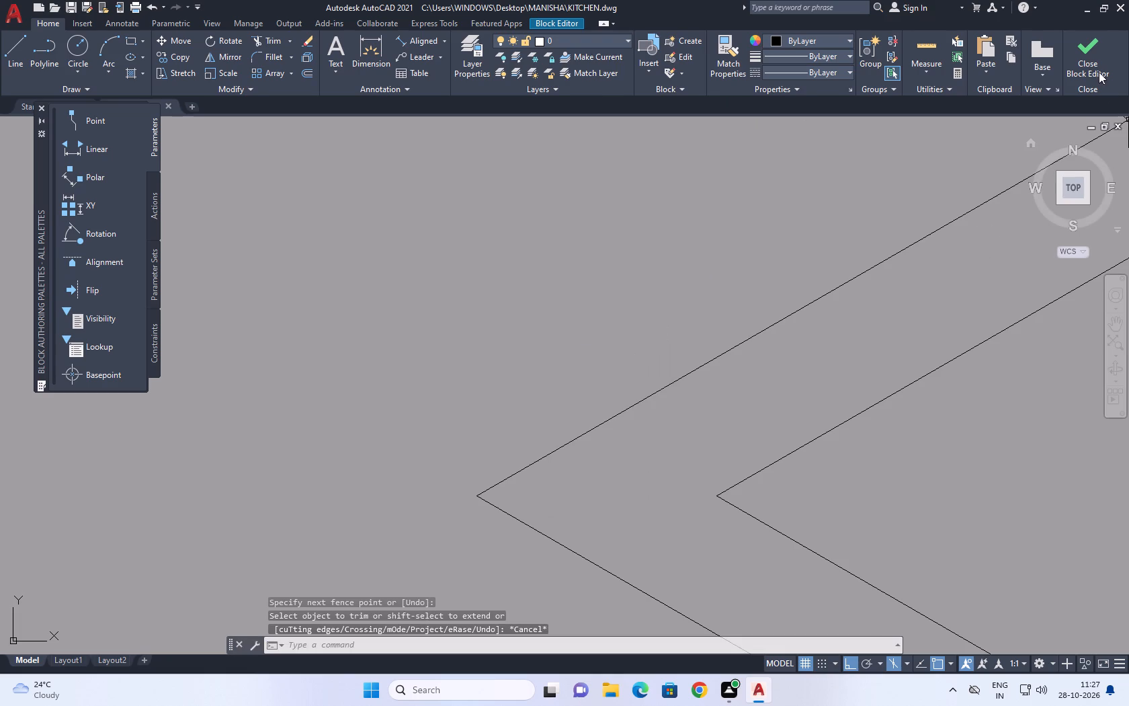
Save the changes to the SINK block and close the Block Editor.
{"action": "left_click", "coordinate": [1095, 56]}
{"action": "left_click", "coordinate": [602, 315]}
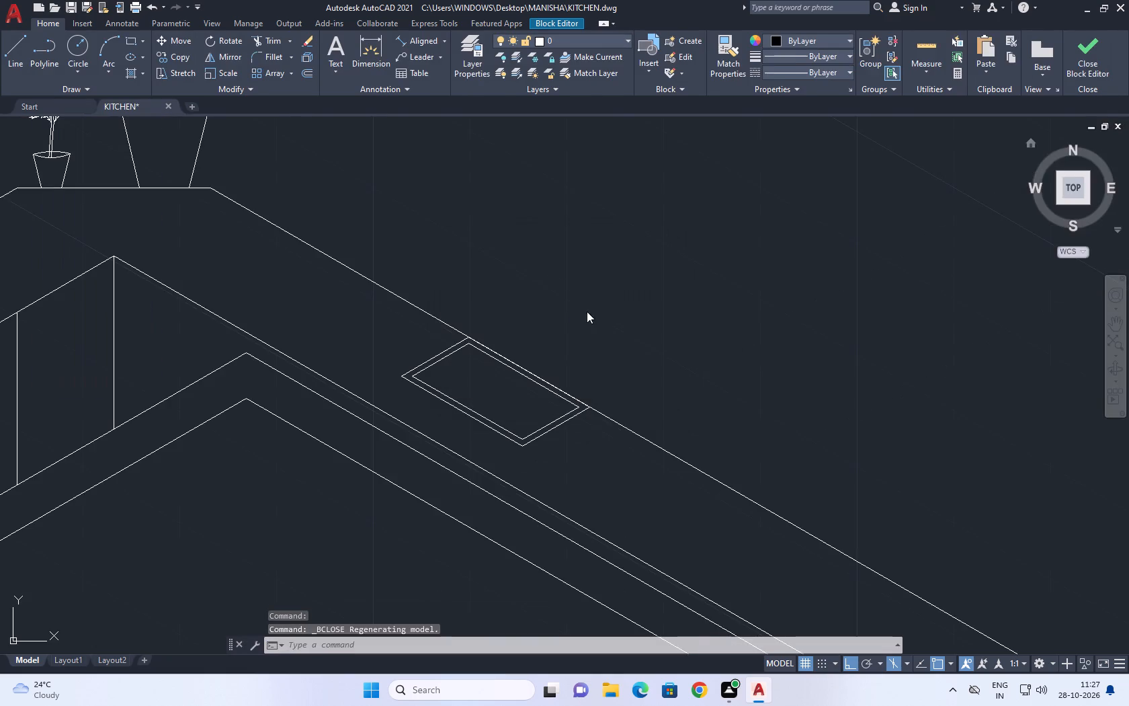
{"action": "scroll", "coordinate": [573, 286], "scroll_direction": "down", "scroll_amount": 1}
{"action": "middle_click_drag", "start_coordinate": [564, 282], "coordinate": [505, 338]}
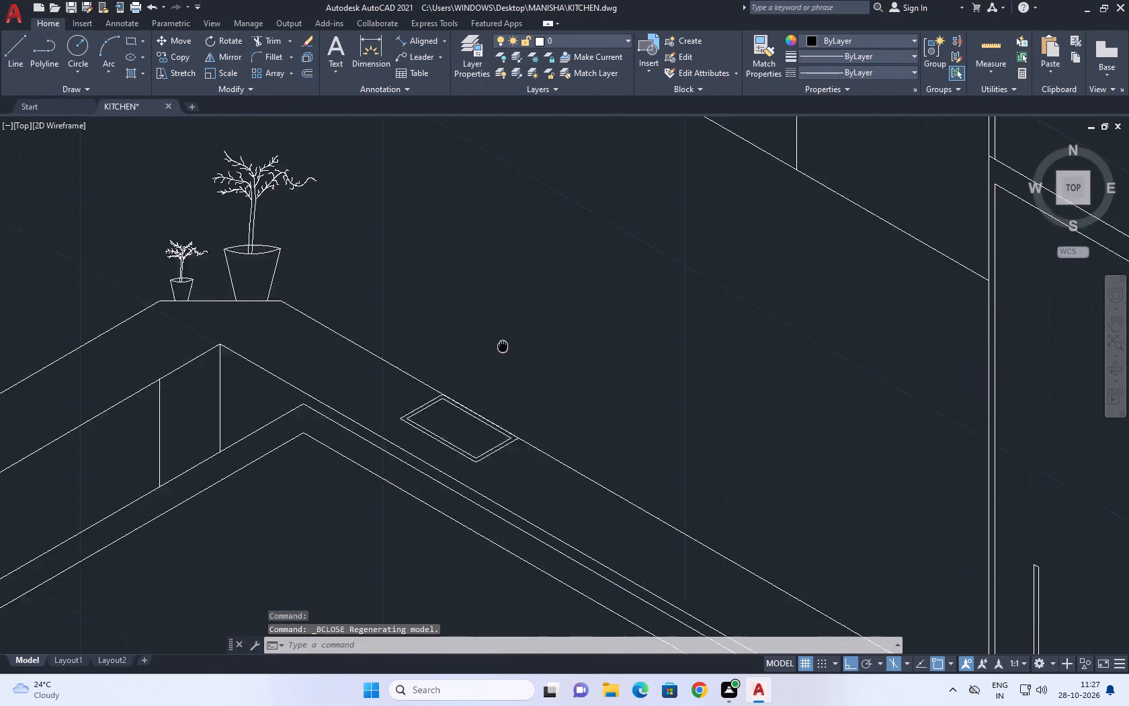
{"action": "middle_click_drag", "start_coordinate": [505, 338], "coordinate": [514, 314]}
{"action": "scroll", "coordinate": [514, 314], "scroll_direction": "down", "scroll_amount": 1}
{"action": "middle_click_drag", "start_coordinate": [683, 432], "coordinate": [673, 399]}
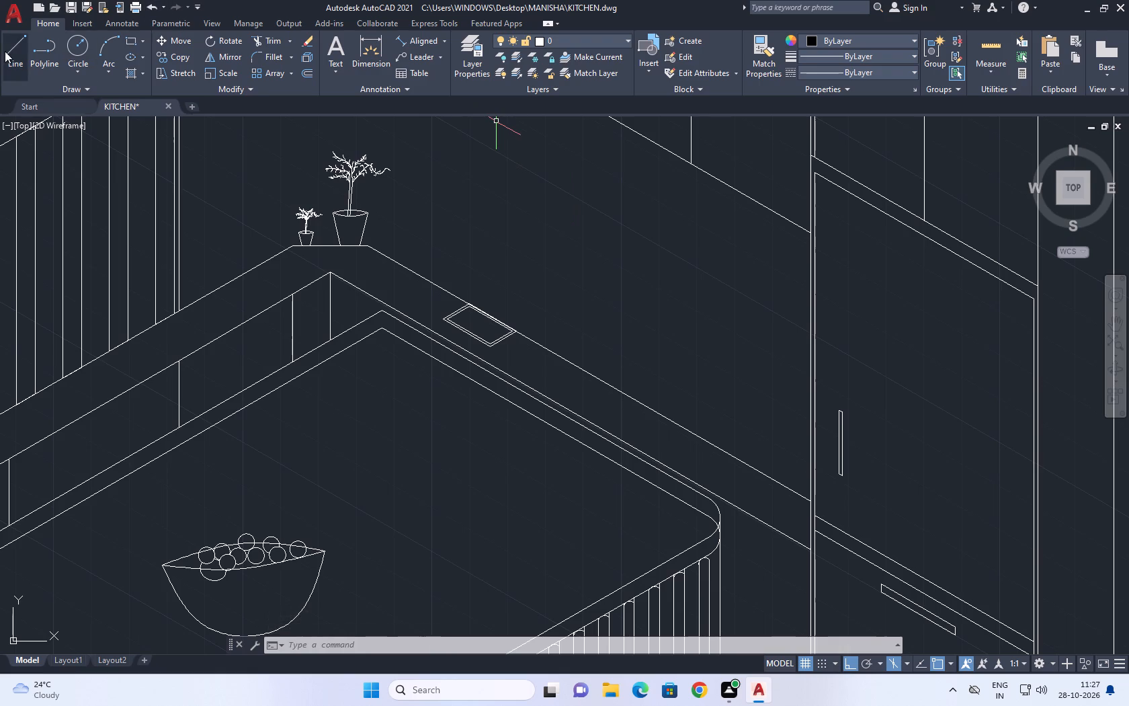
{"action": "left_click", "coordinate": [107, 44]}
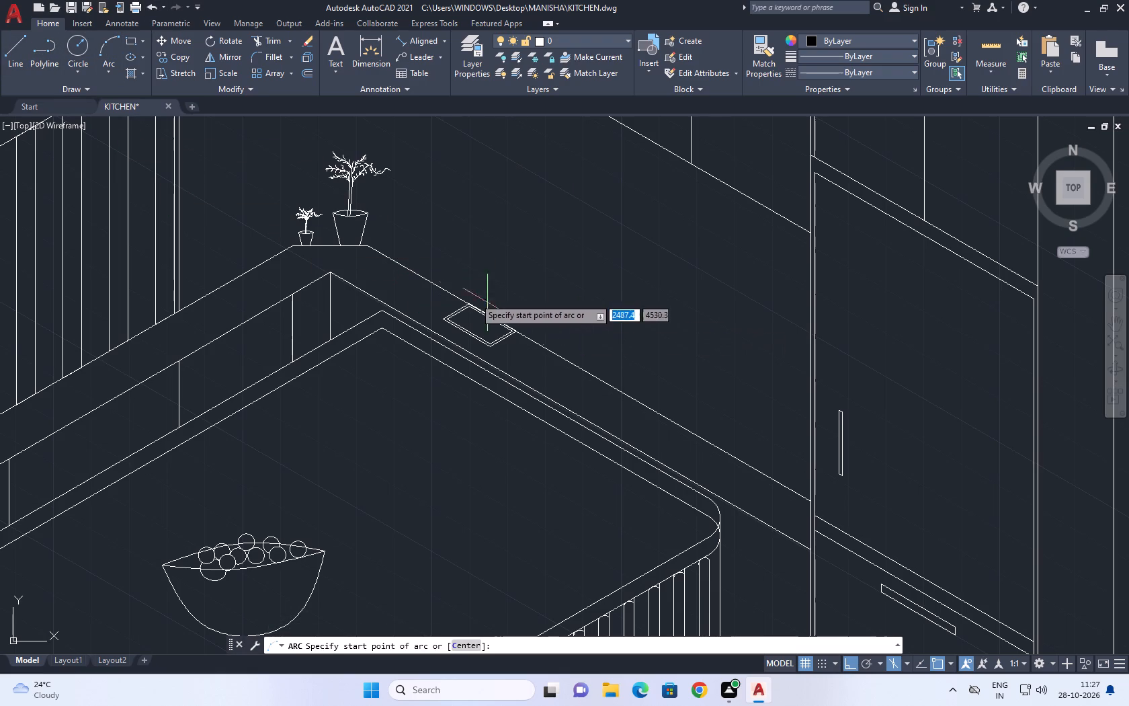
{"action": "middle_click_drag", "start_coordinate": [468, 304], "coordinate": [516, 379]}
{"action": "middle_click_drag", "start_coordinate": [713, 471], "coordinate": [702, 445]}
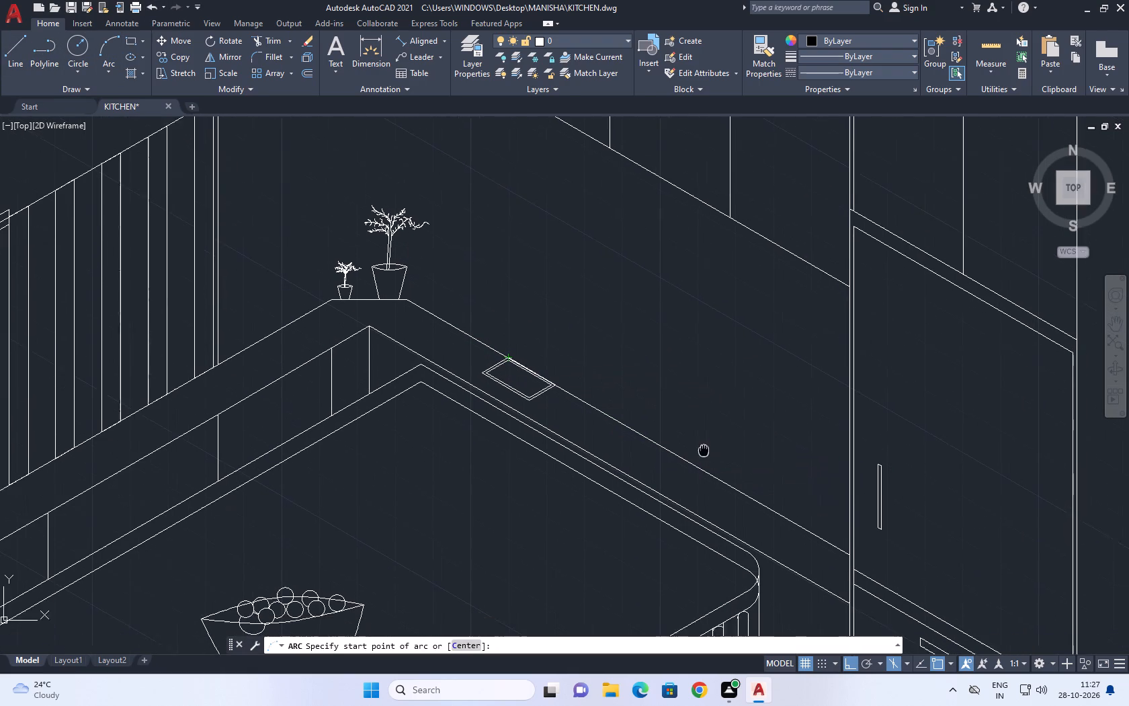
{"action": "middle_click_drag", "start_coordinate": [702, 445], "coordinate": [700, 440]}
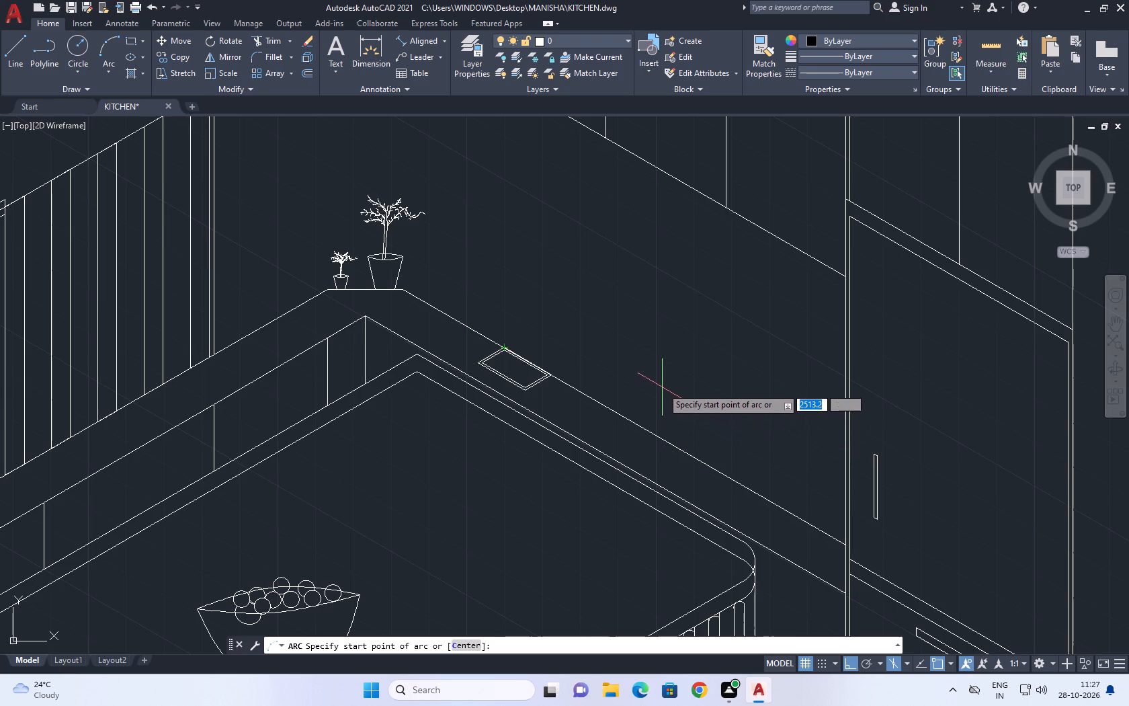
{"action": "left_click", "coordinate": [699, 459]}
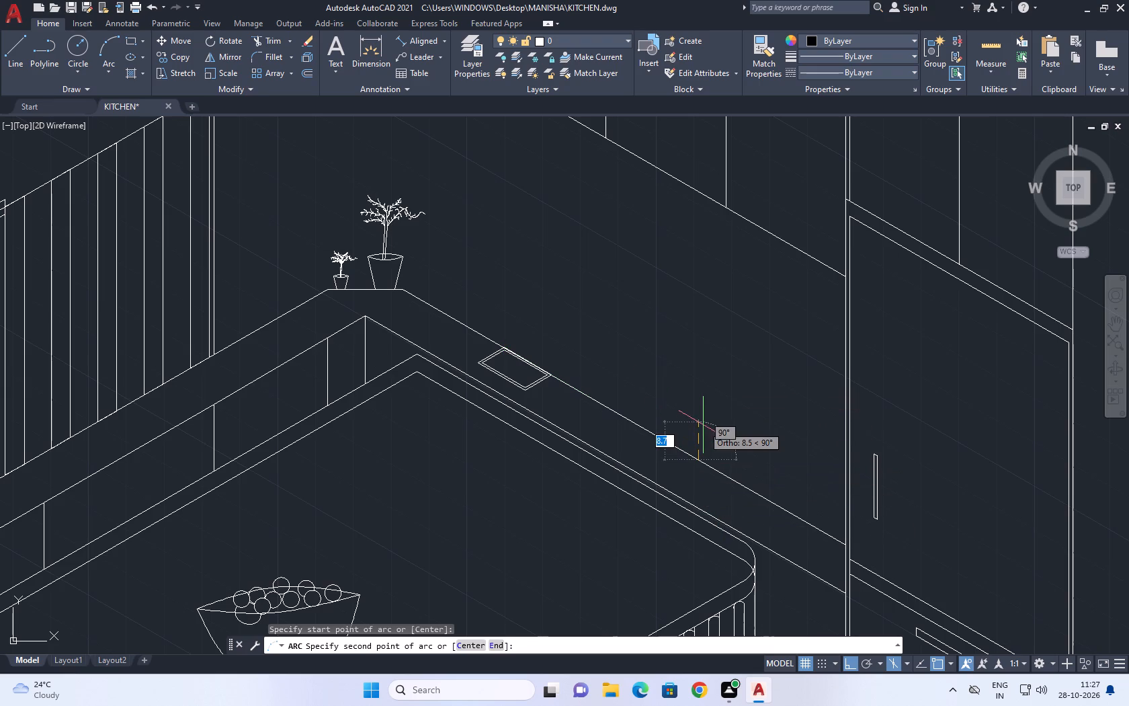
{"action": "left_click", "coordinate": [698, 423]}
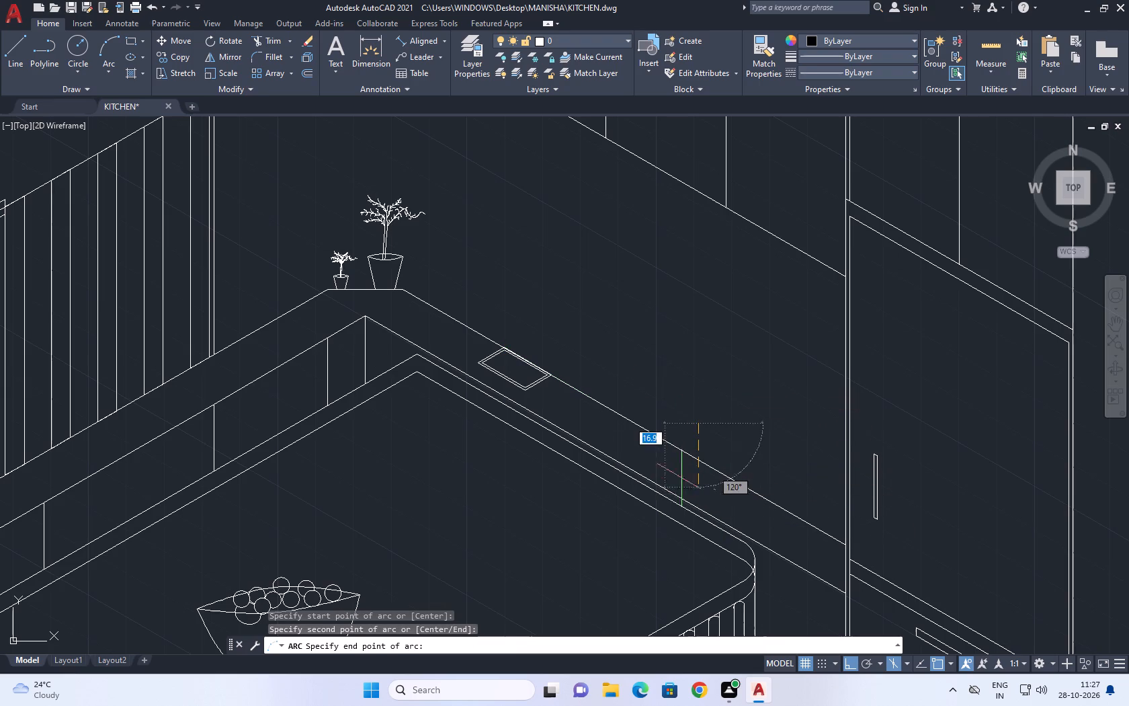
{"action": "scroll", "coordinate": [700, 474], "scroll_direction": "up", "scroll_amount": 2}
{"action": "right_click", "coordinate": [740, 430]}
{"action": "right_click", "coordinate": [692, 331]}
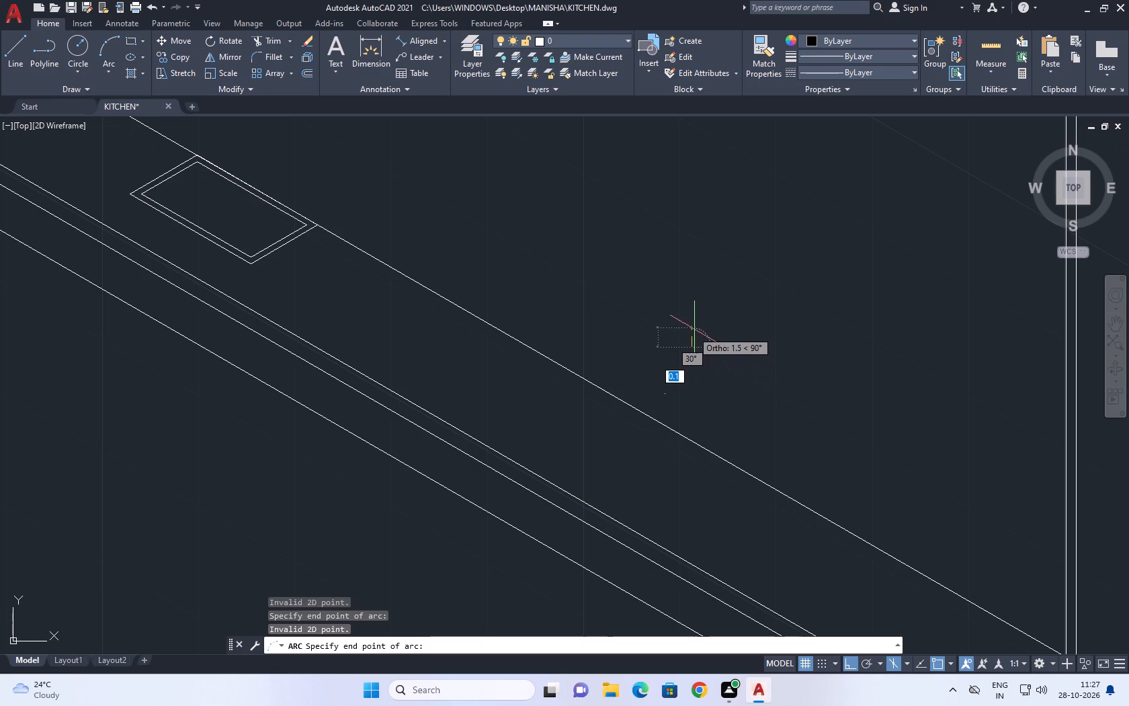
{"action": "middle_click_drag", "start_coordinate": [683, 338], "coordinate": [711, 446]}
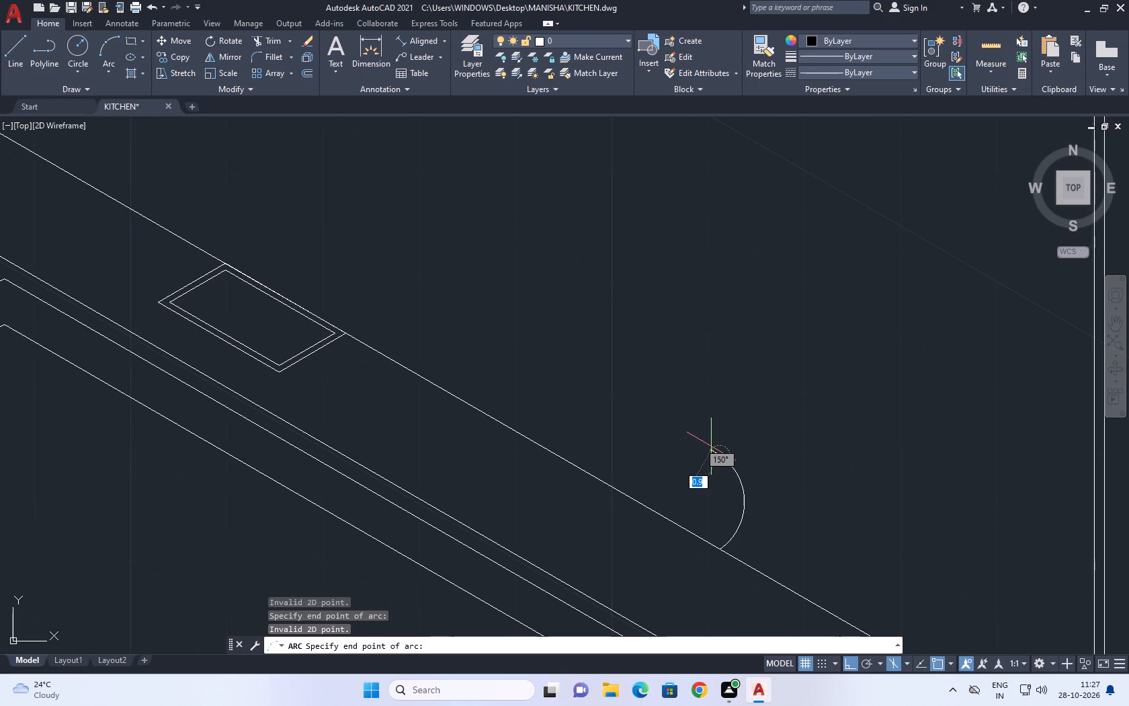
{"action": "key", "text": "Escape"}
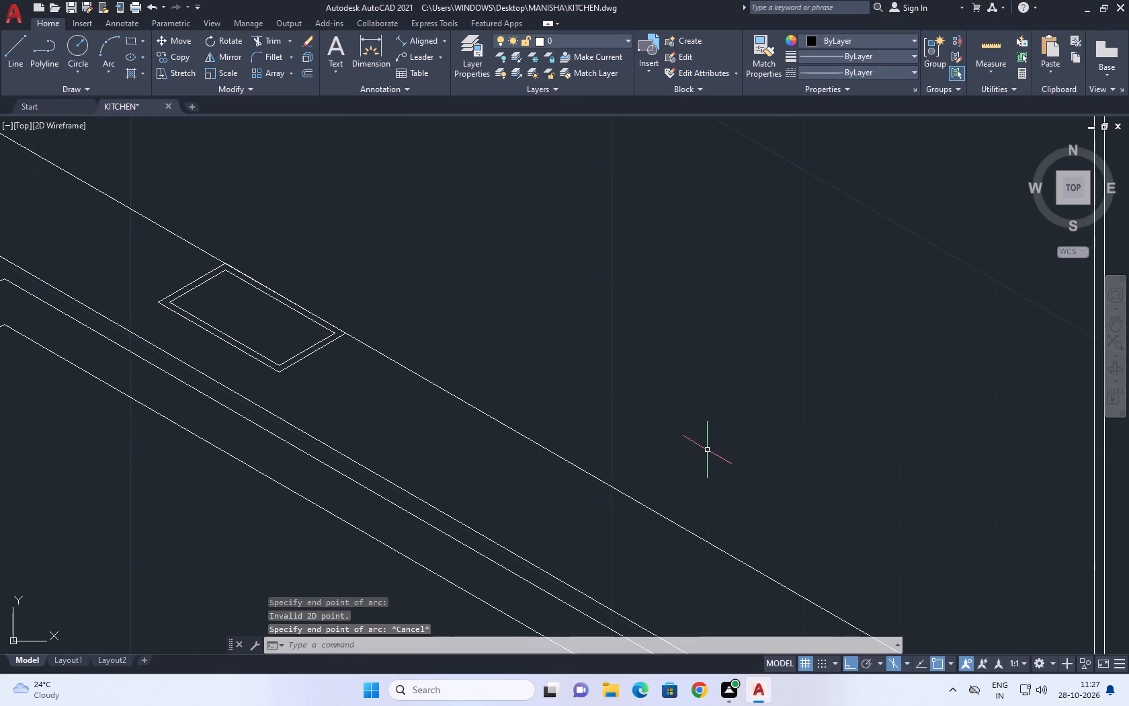
Draw a three-line tapering outline standing on the countertop's back edge between the sink and tall cabinet, with its top parallel to that edge.
{"action": "type", "text": "L"}
{"action": "key", "text": "space"}
{"action": "scroll", "coordinate": [705, 477], "scroll_direction": "down", "scroll_amount": 3}
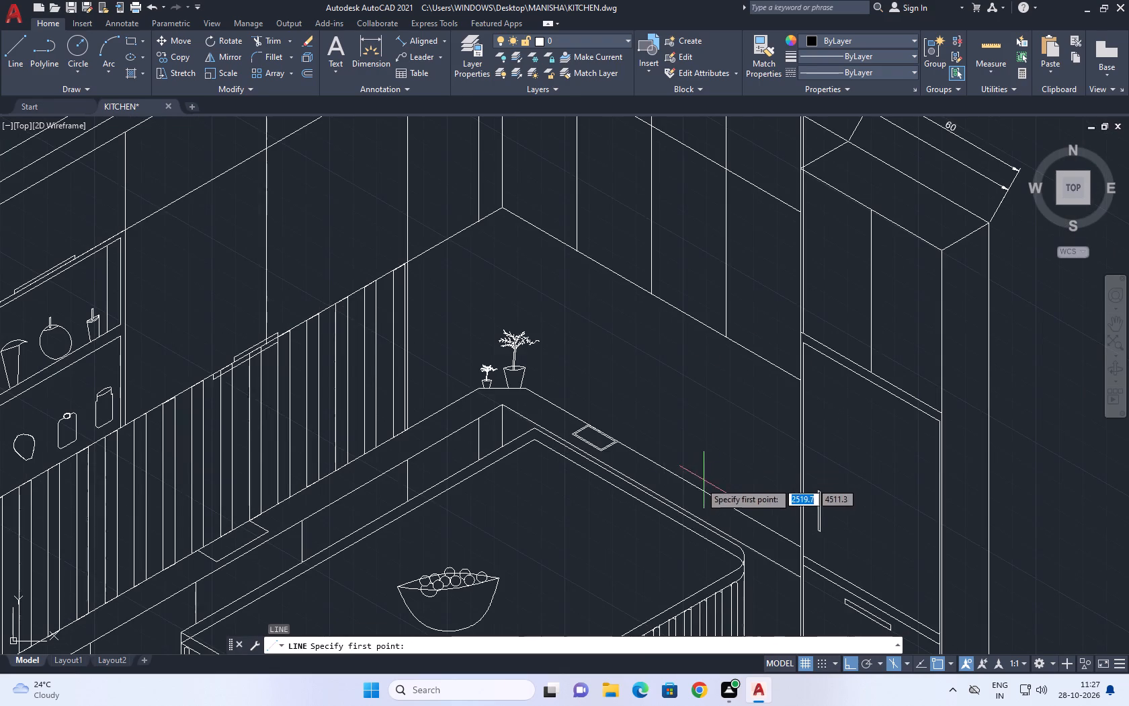
{"action": "left_click", "coordinate": [693, 484]}
{"action": "scroll", "coordinate": [688, 452], "scroll_direction": "up", "scroll_amount": 2}
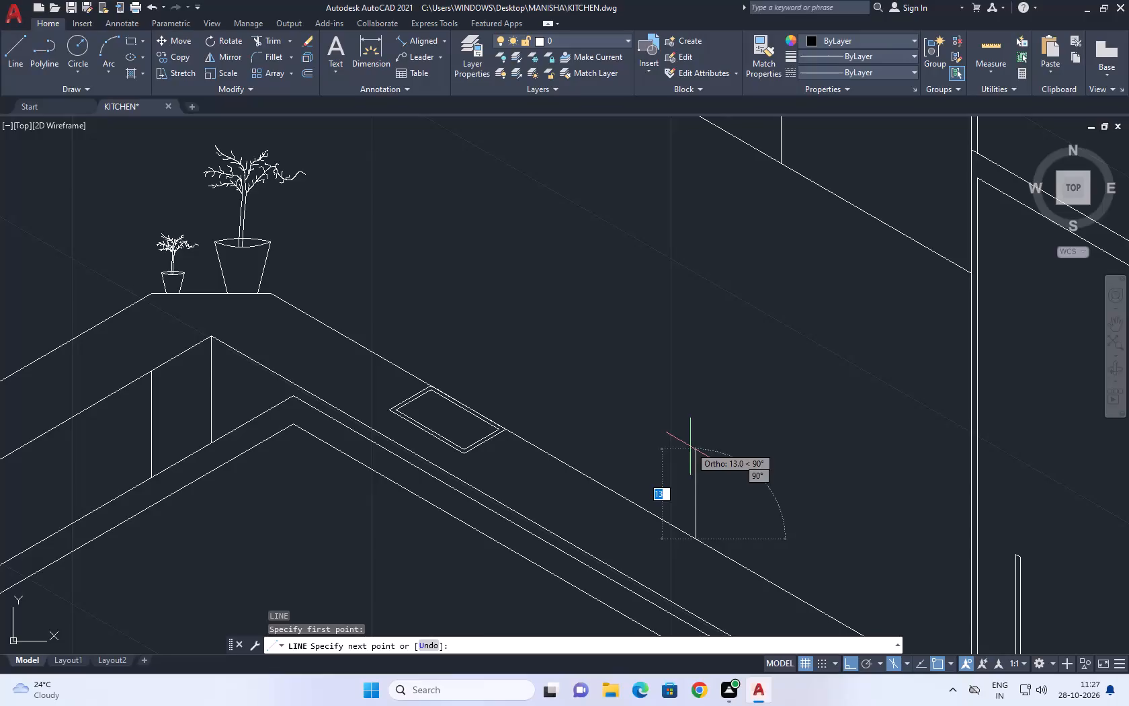
{"action": "key", "text": "F8"}
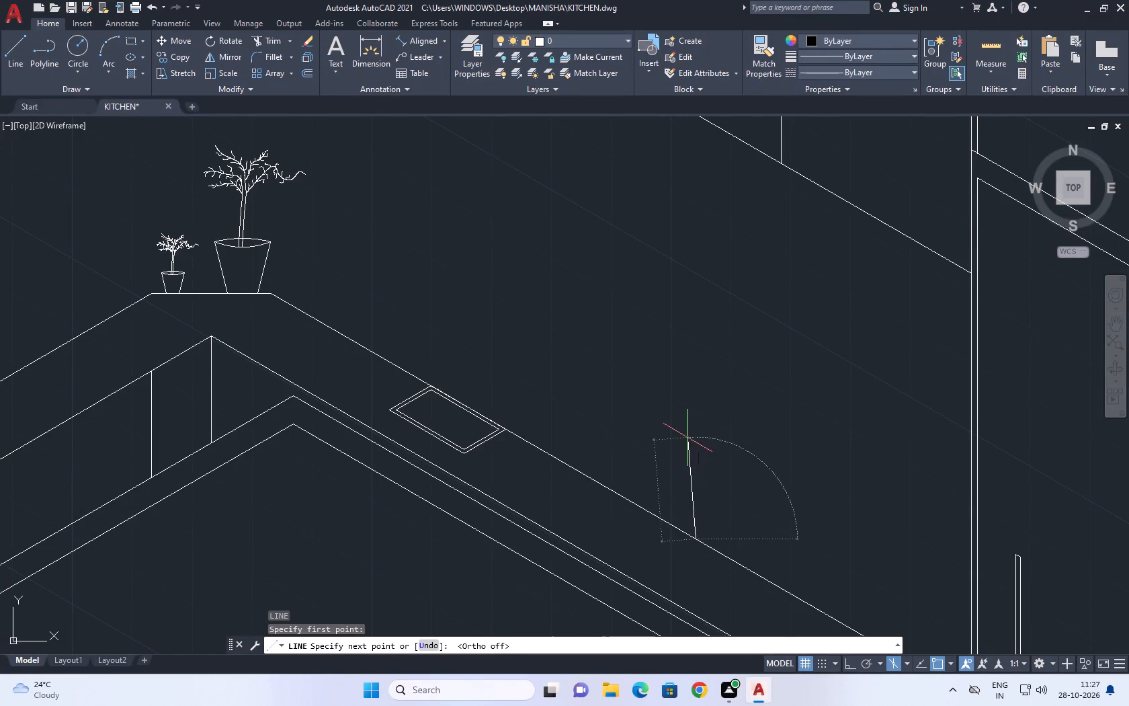
{"action": "left_click", "coordinate": [687, 438]}
{"action": "middle_click", "coordinate": [714, 412]}
{"action": "middle_click_drag", "start_coordinate": [744, 455], "coordinate": [678, 375]}
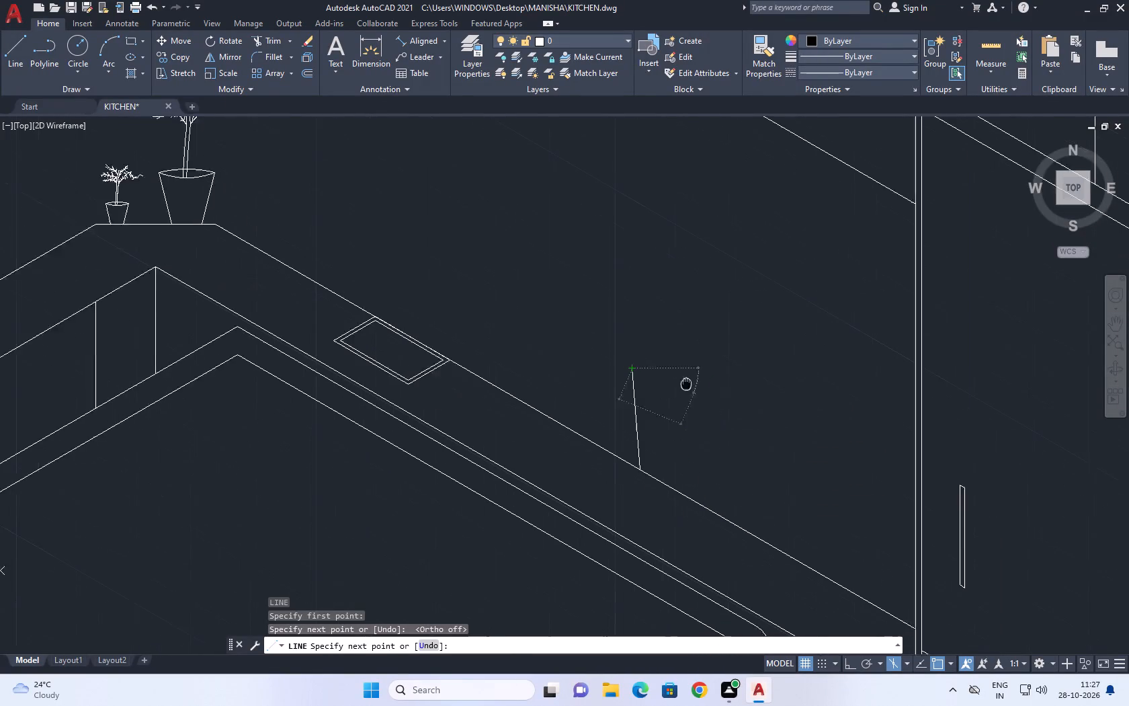
{"action": "middle_click_drag", "start_coordinate": [678, 375], "coordinate": [675, 372]}
{"action": "key", "text": "F8"}
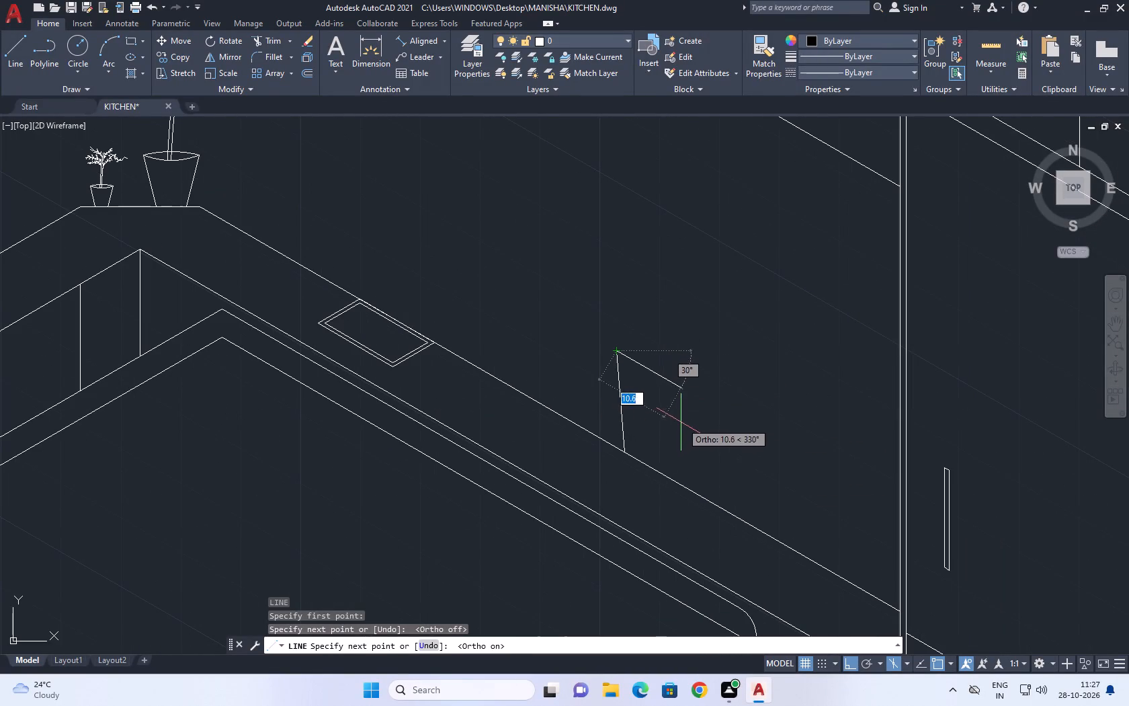
{"action": "scroll", "coordinate": [671, 401], "scroll_direction": "up", "scroll_amount": 1}
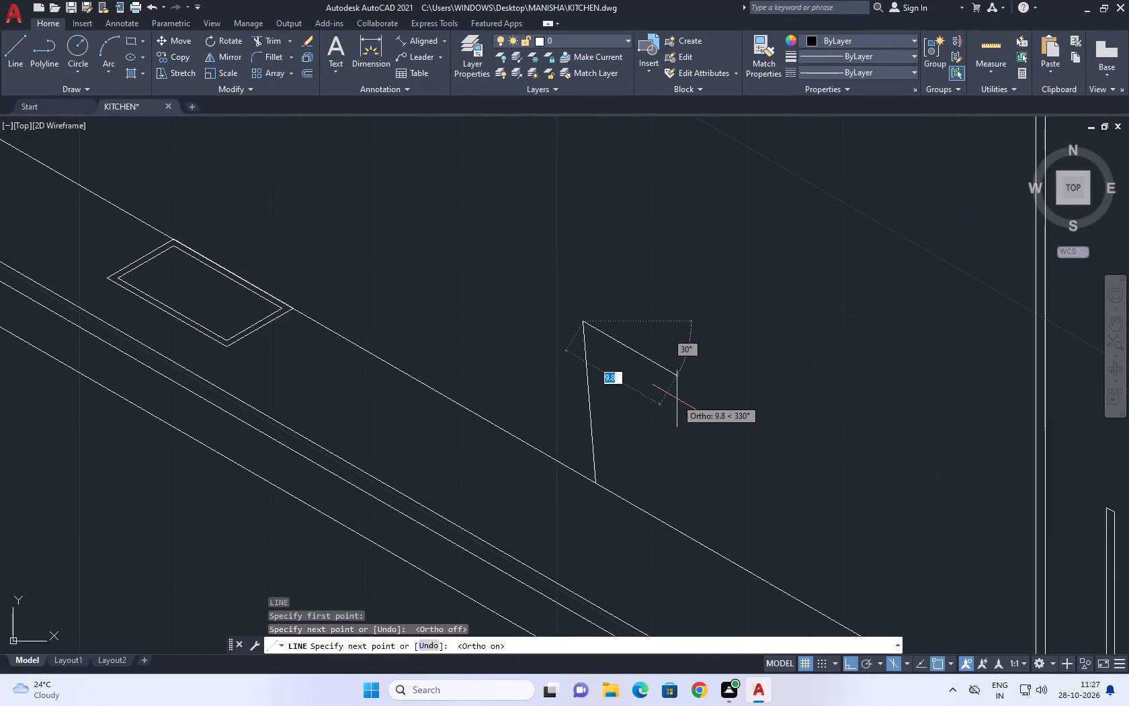
{"action": "left_click", "coordinate": [669, 382]}
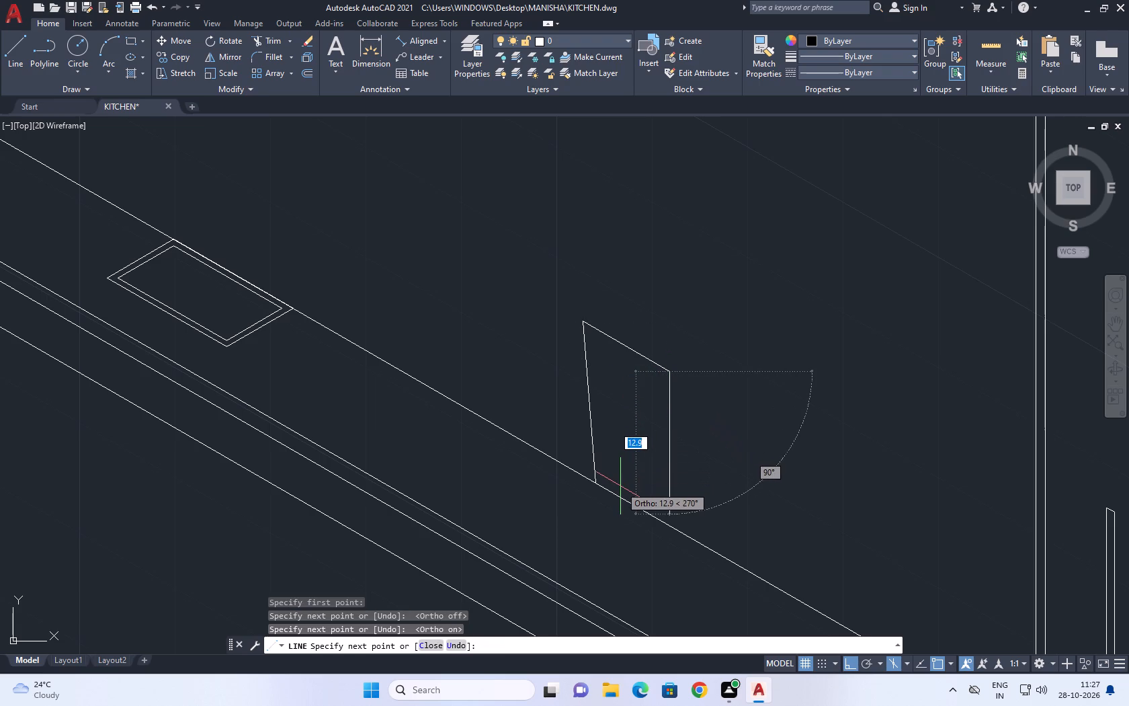
{"action": "key", "text": "F5"}
{"action": "key", "text": "F5"}
{"action": "key", "text": "F8"}
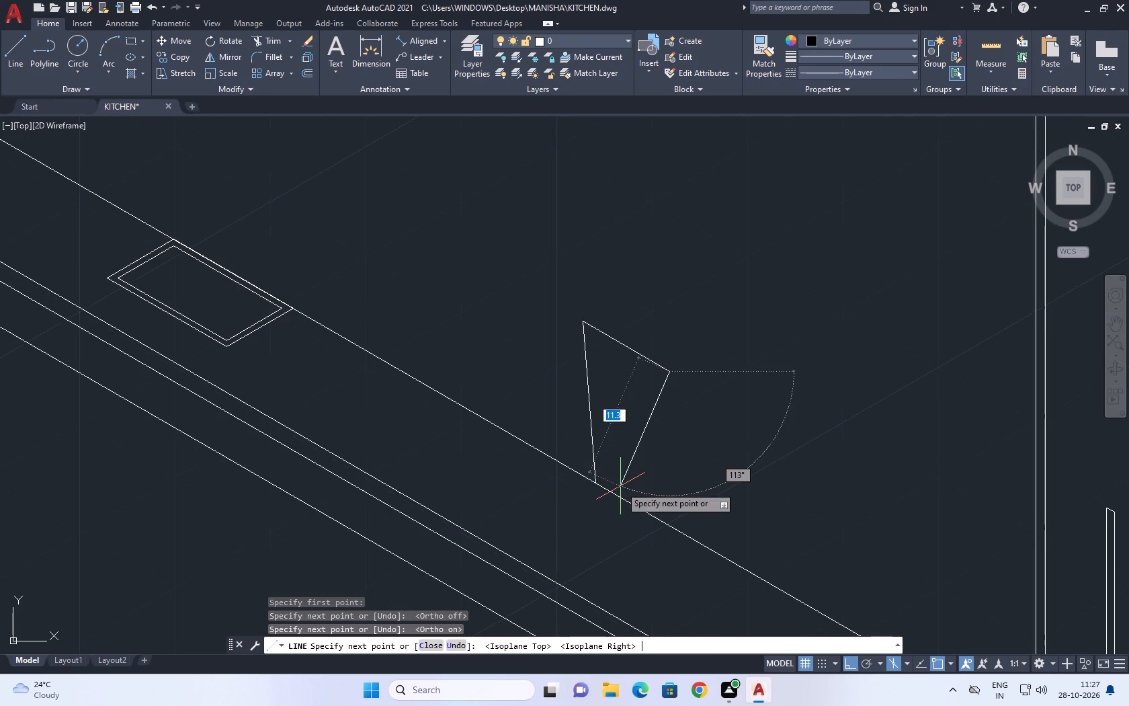
{"action": "left_click", "coordinate": [636, 508]}
{"action": "key", "text": "space"}
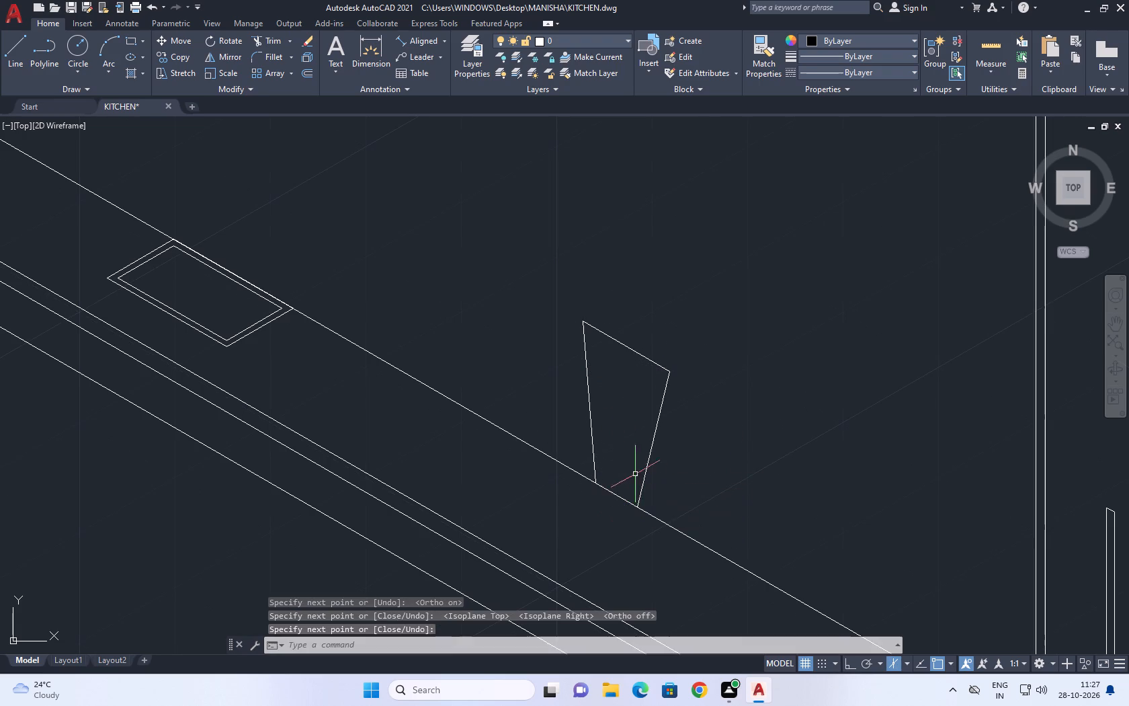
Stretch the lower end of the outline's sink-side line along the countertop edge towards the sink, making that side nearly vertical.
{"action": "scroll", "coordinate": [606, 473], "scroll_direction": "up", "scroll_amount": 2}
{"action": "left_click_drag", "start_coordinate": [599, 459], "coordinate": [581, 433]}
{"action": "left_click", "coordinate": [521, 345]}
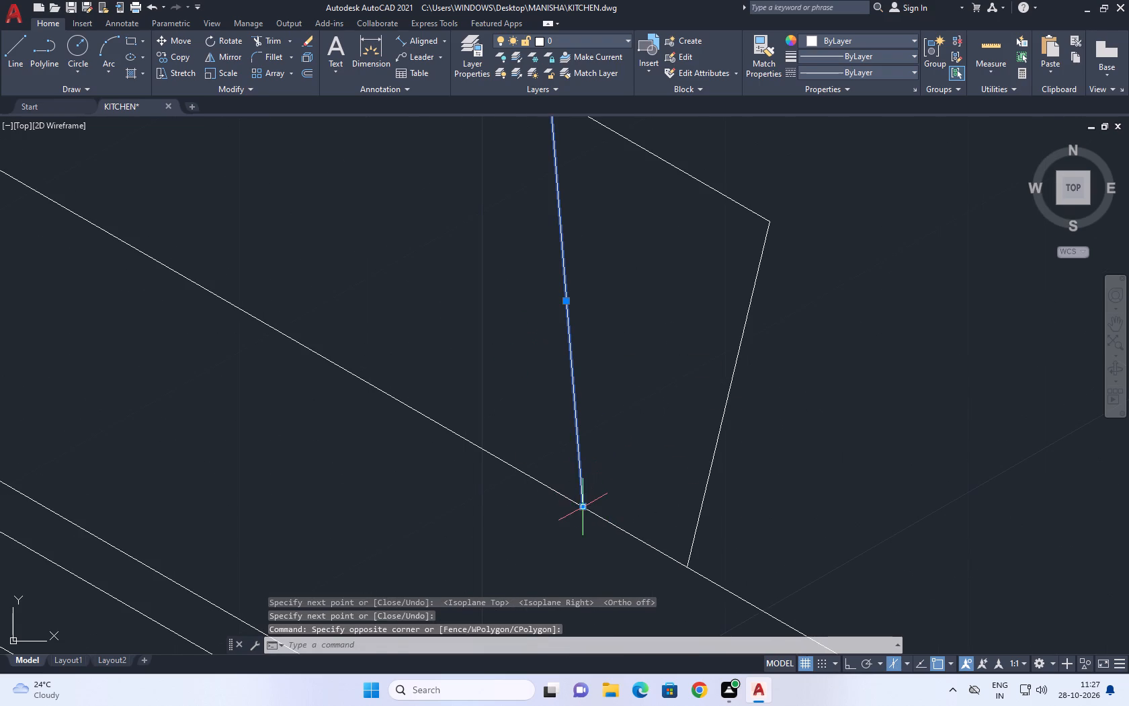
{"action": "left_click", "coordinate": [582, 509]}
{"action": "left_click", "coordinate": [548, 481]}
{"action": "scroll", "coordinate": [612, 475], "scroll_direction": "down", "scroll_amount": 4}
{"action": "key", "text": "Escape"}
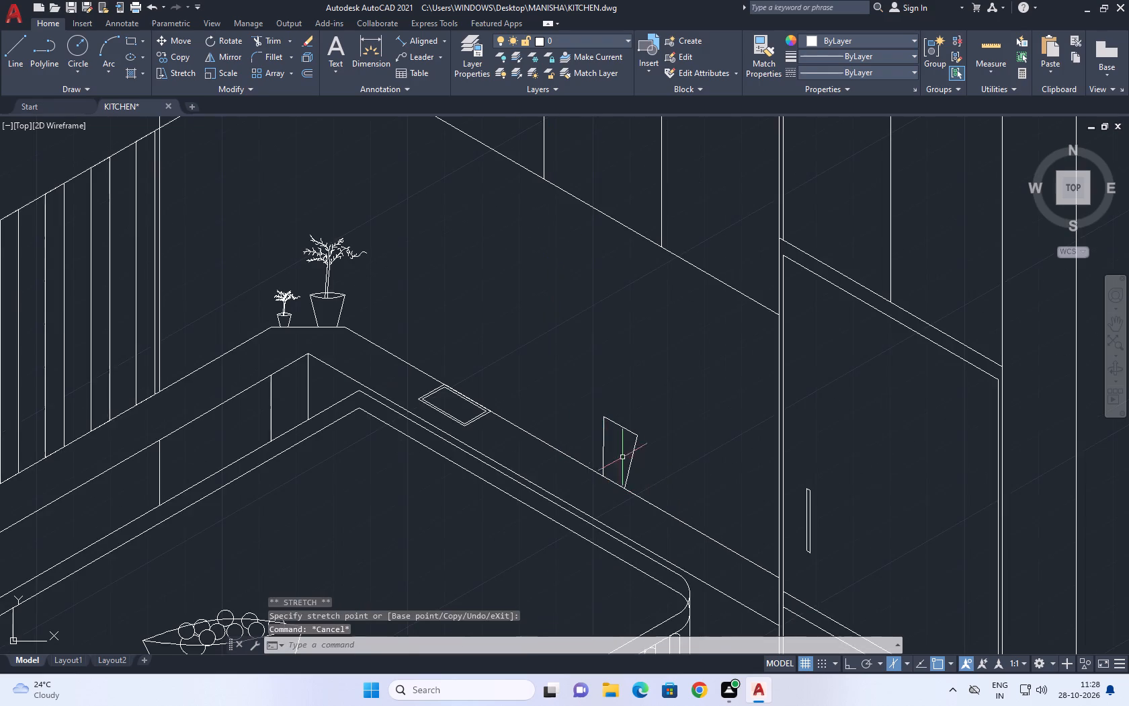
Draw a three-point arc between the two upper corners of the tapering outline, curving down below its top line.
{"action": "scroll", "coordinate": [596, 438], "scroll_direction": "up", "scroll_amount": 3}
{"action": "middle_click_drag", "start_coordinate": [595, 436], "coordinate": [554, 433]}
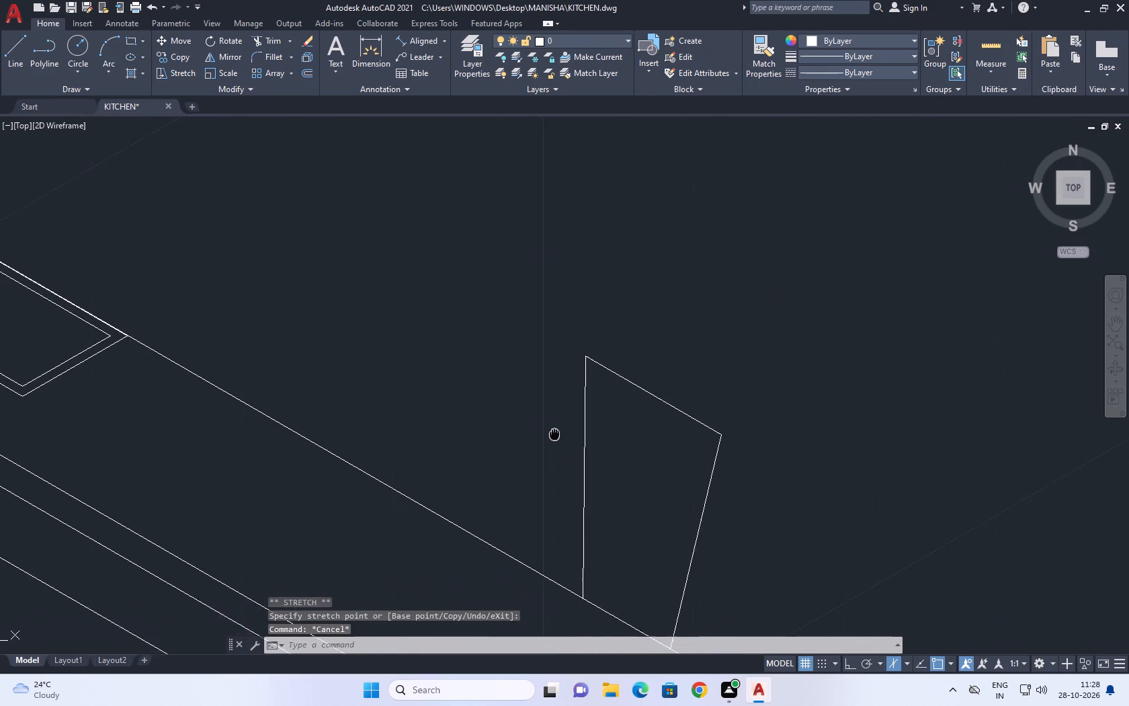
{"action": "middle_click_drag", "start_coordinate": [554, 433], "coordinate": [538, 396]}
{"action": "middle_click_drag", "start_coordinate": [628, 417], "coordinate": [641, 451]}
{"action": "key", "text": "a"}
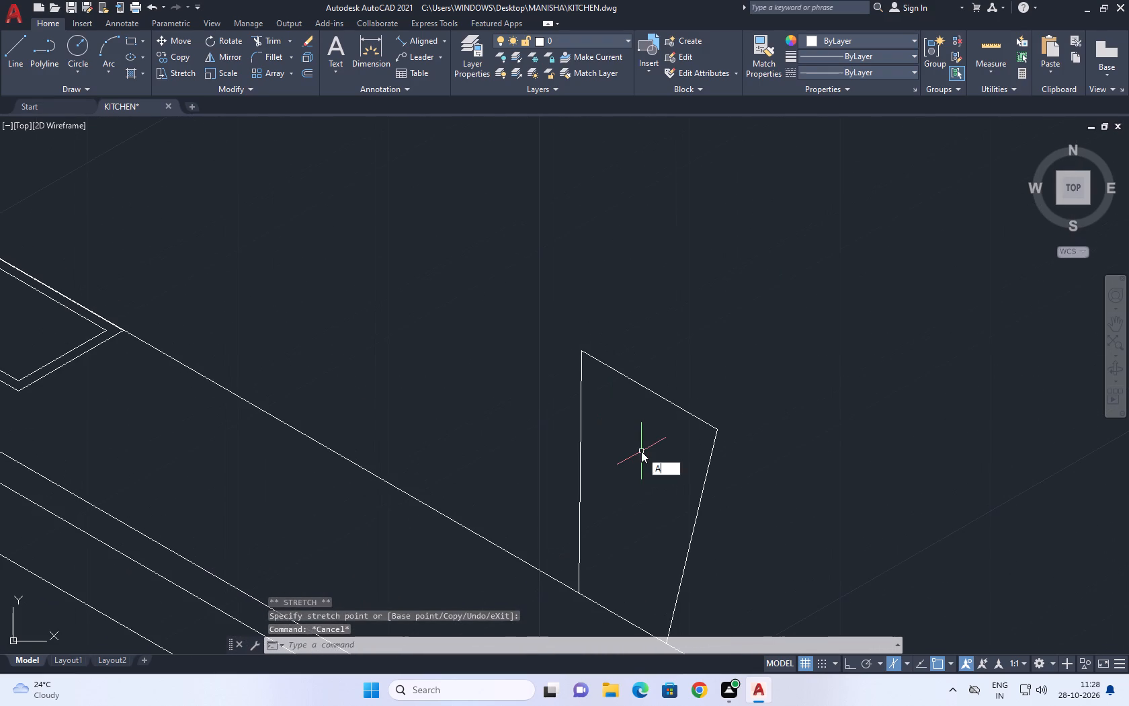
{"action": "key", "text": "space"}
{"action": "left_click", "coordinate": [579, 354]}
{"action": "left_click", "coordinate": [619, 409]}
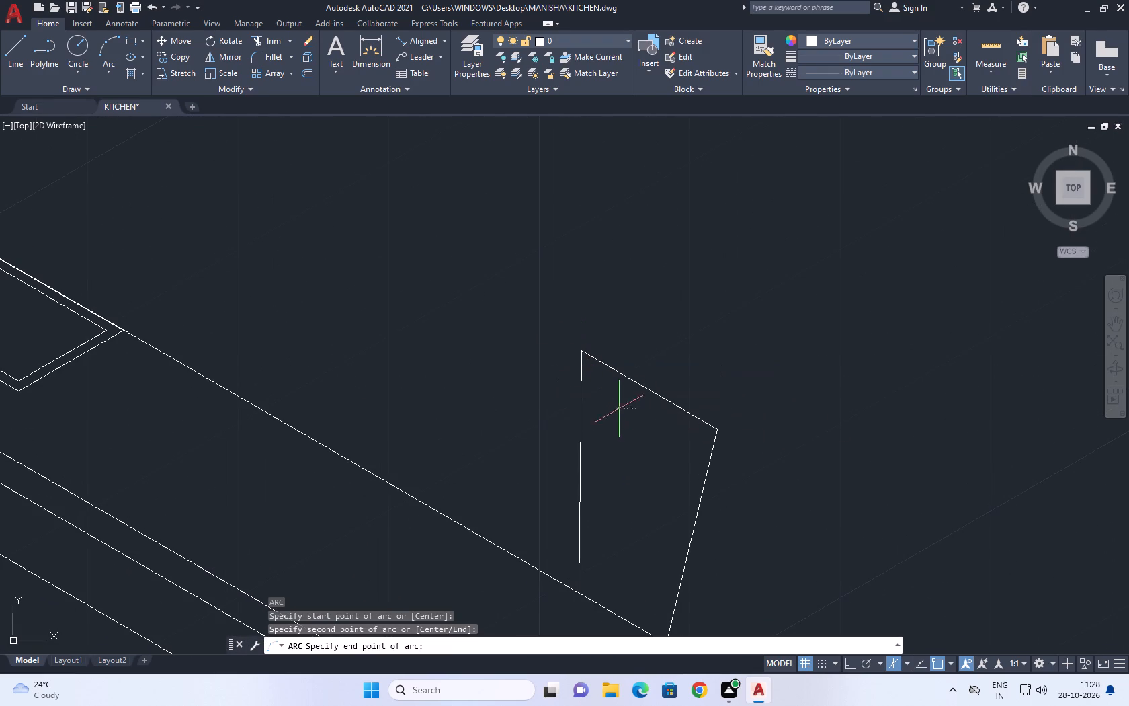
{"action": "left_click", "coordinate": [718, 432]}
{"action": "scroll", "coordinate": [675, 395], "scroll_direction": "down", "scroll_amount": 1}
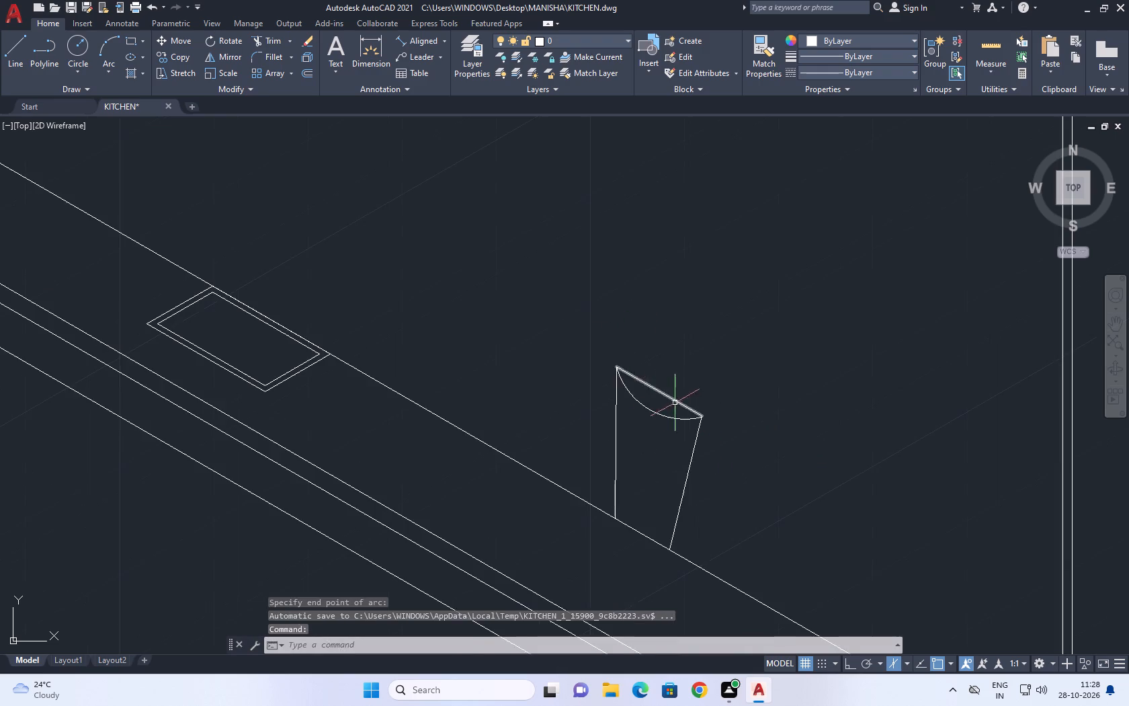
Draw a second three-point arc between the two upper corners of the tapering outline, bulging above its straight top line.
{"action": "key", "text": "space"}
{"action": "scroll", "coordinate": [606, 357], "scroll_direction": "up", "scroll_amount": 2}
{"action": "left_click", "coordinate": [628, 380]}
{"action": "left_click", "coordinate": [735, 386]}
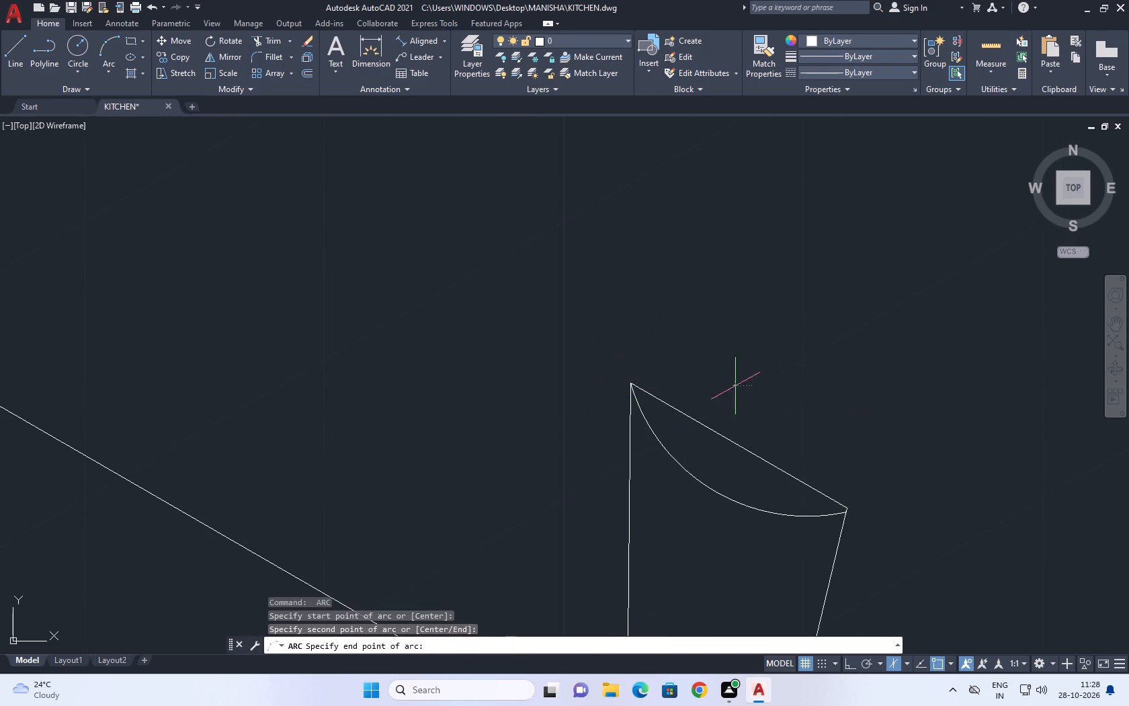
{"action": "left_click", "coordinate": [848, 513]}
Erase the straight top line between the two arcs of the tapering outline.
{"action": "left_click", "coordinate": [799, 483]}
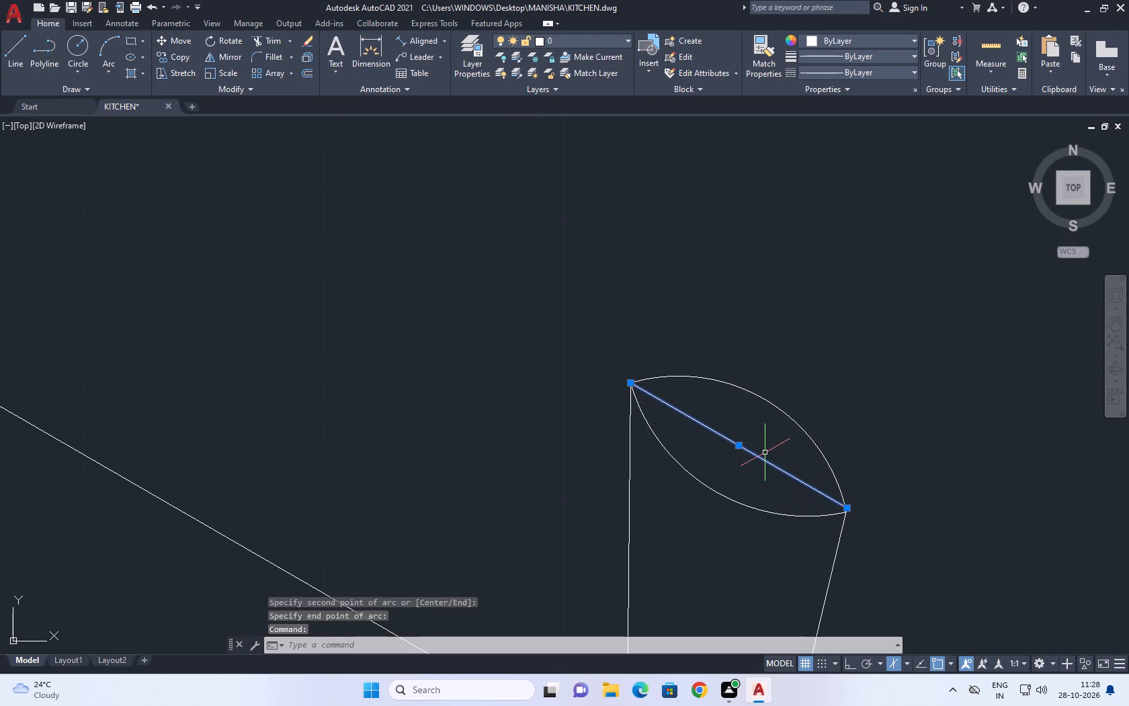
{"action": "key", "text": "Delete"}
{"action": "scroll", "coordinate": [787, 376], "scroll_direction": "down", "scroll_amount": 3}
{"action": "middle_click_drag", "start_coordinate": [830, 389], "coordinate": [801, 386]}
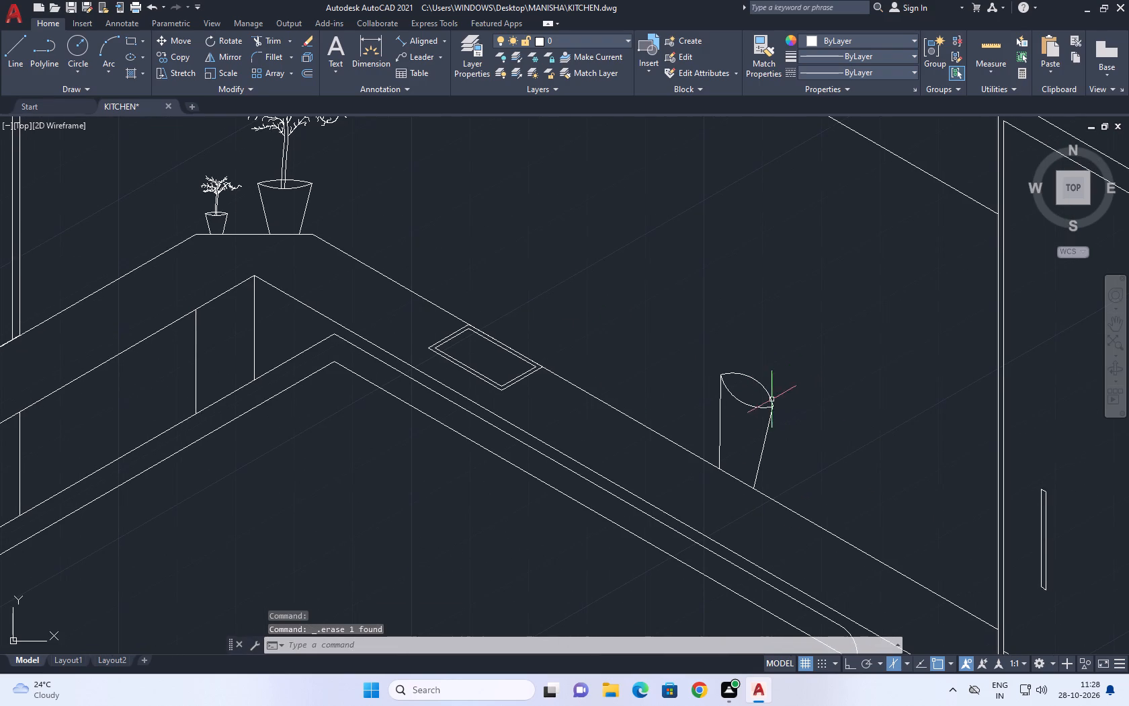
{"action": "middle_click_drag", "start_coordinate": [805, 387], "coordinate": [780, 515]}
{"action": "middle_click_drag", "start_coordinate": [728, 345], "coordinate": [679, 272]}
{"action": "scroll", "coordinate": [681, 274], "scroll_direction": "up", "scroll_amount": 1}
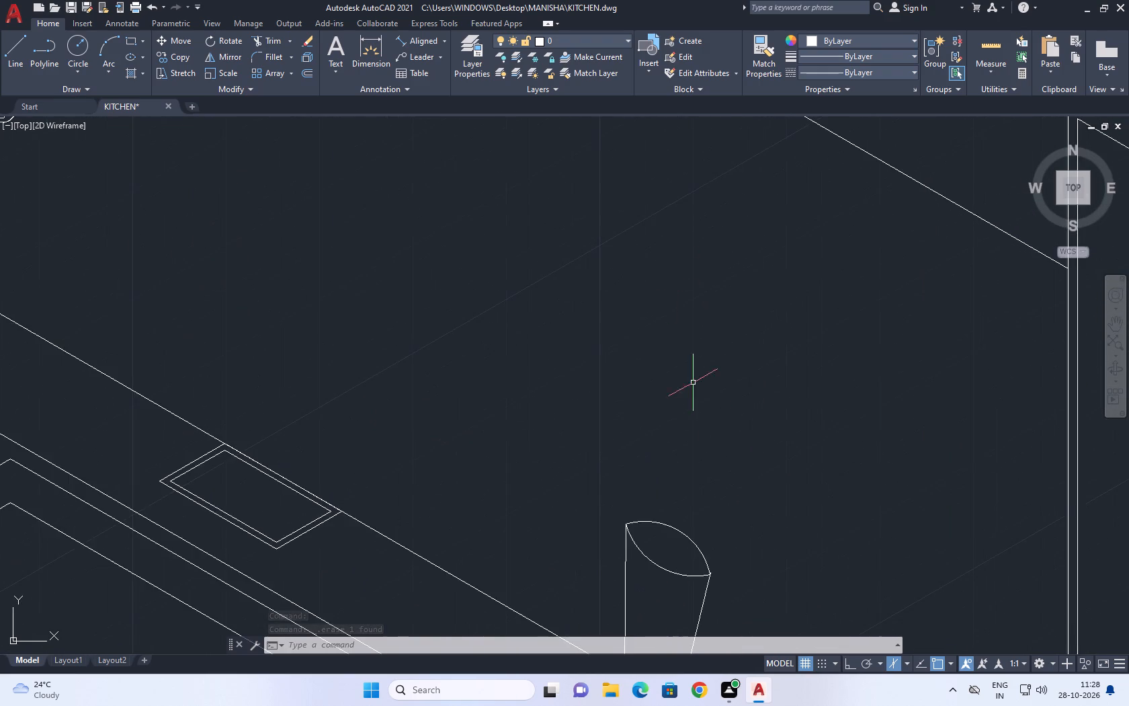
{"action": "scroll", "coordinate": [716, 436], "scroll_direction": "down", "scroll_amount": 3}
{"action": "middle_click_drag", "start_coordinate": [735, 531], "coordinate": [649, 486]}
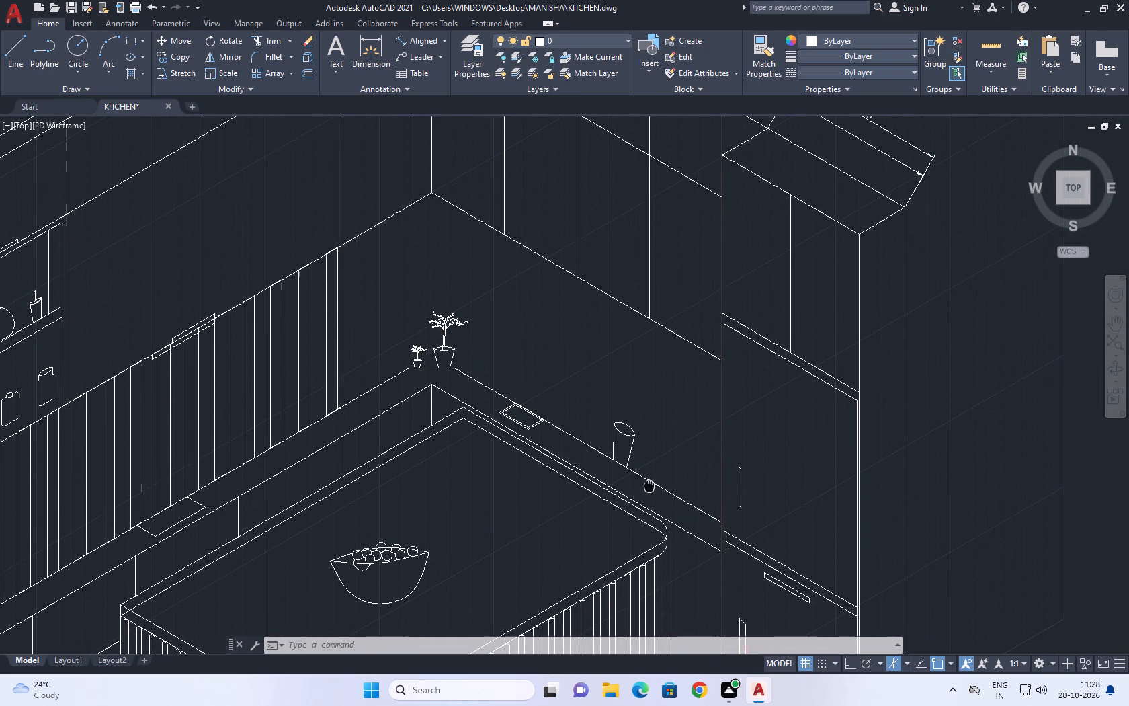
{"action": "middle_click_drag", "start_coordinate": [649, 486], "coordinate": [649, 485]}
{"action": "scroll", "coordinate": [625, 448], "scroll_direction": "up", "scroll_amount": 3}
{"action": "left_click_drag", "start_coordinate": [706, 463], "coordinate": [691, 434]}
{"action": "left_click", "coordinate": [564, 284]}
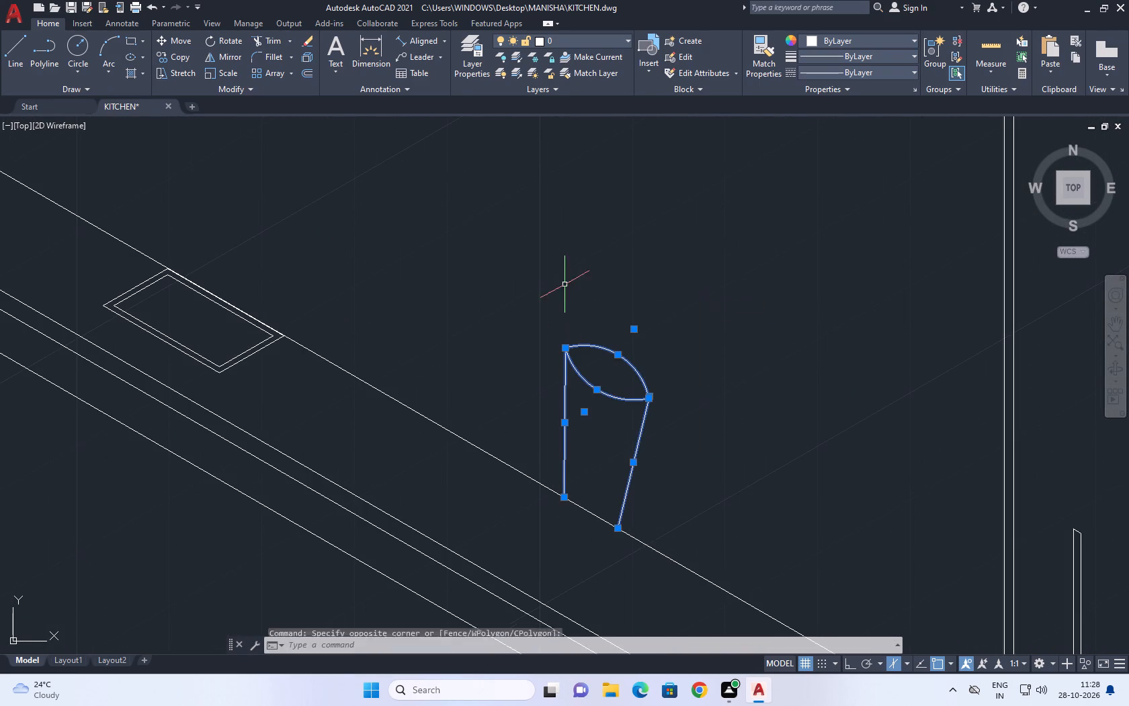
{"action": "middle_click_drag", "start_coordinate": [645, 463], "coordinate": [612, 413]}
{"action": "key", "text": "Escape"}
Draw a line along the countertop edge joining the lower ends of the tapering outline's two sides.
{"action": "key", "text": "l"}
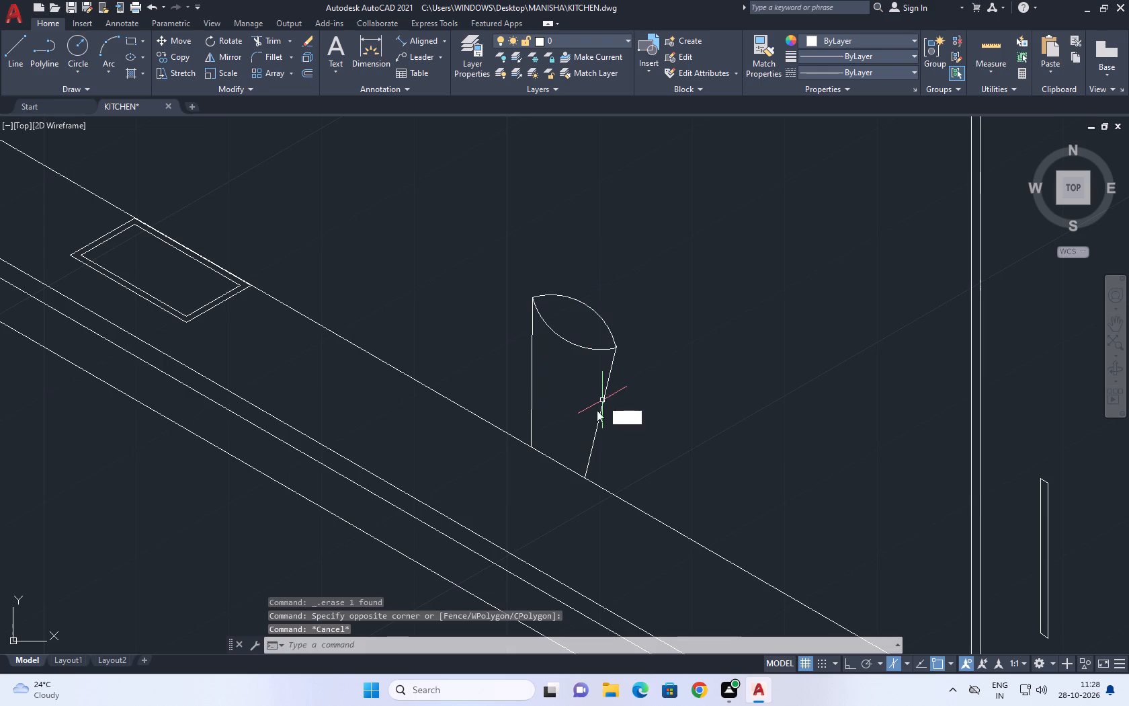
{"action": "key", "text": "space"}
{"action": "scroll", "coordinate": [524, 452], "scroll_direction": "up", "scroll_amount": 2}
{"action": "left_click", "coordinate": [534, 444]}
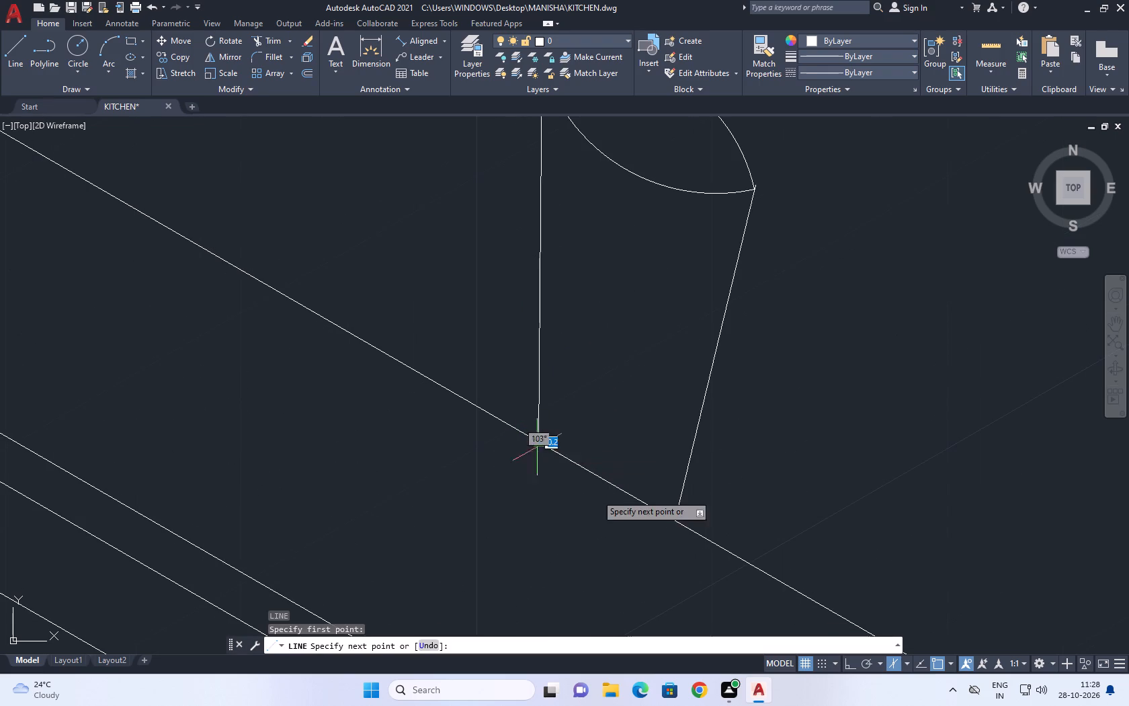
{"action": "left_click", "coordinate": [675, 523]}
{"action": "key", "text": "Escape"}
Copy the complete tapering container twice along the countertop edge towards the tall cabinet, making a row of three overlapping containers.
{"action": "scroll", "coordinate": [679, 465], "scroll_direction": "down", "scroll_amount": 4}
{"action": "left_click_drag", "start_coordinate": [627, 341], "coordinate": [639, 378]}
{"action": "left_click", "coordinate": [733, 504]}
{"action": "key", "text": "c"}
{"action": "key", "text": "o"}
{"action": "key", "text": "space"}
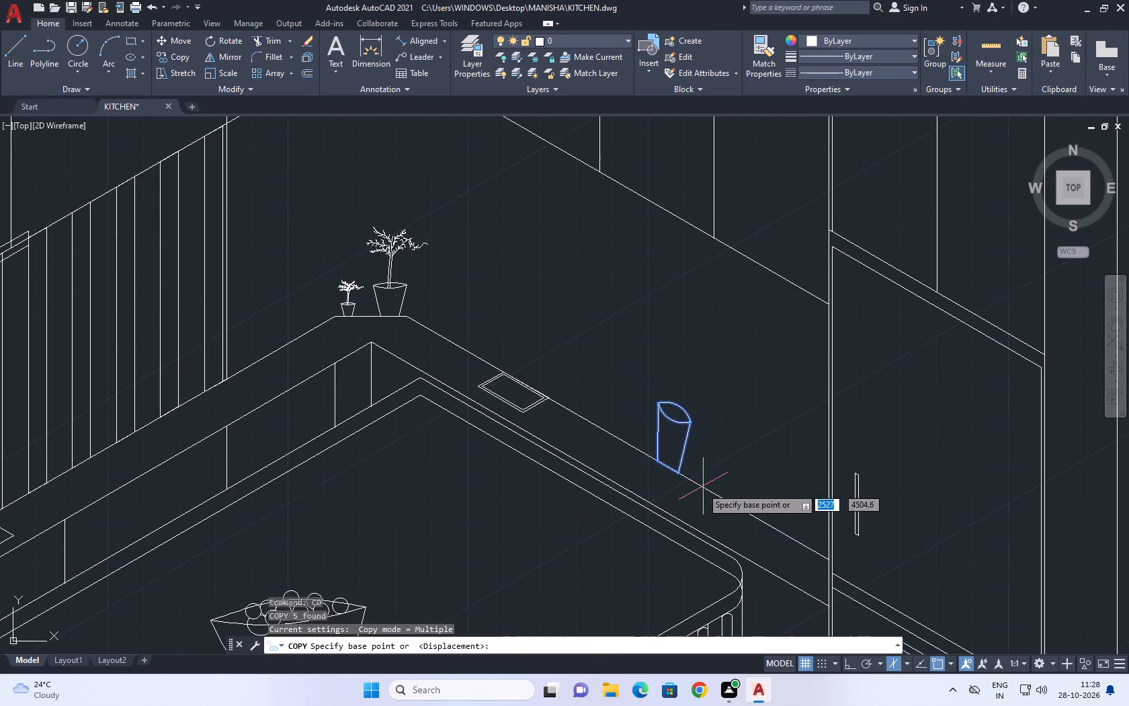
{"action": "left_click", "coordinate": [690, 490]}
{"action": "scroll", "coordinate": [717, 496], "scroll_direction": "up", "scroll_amount": 1}
{"action": "left_click", "coordinate": [721, 499]}
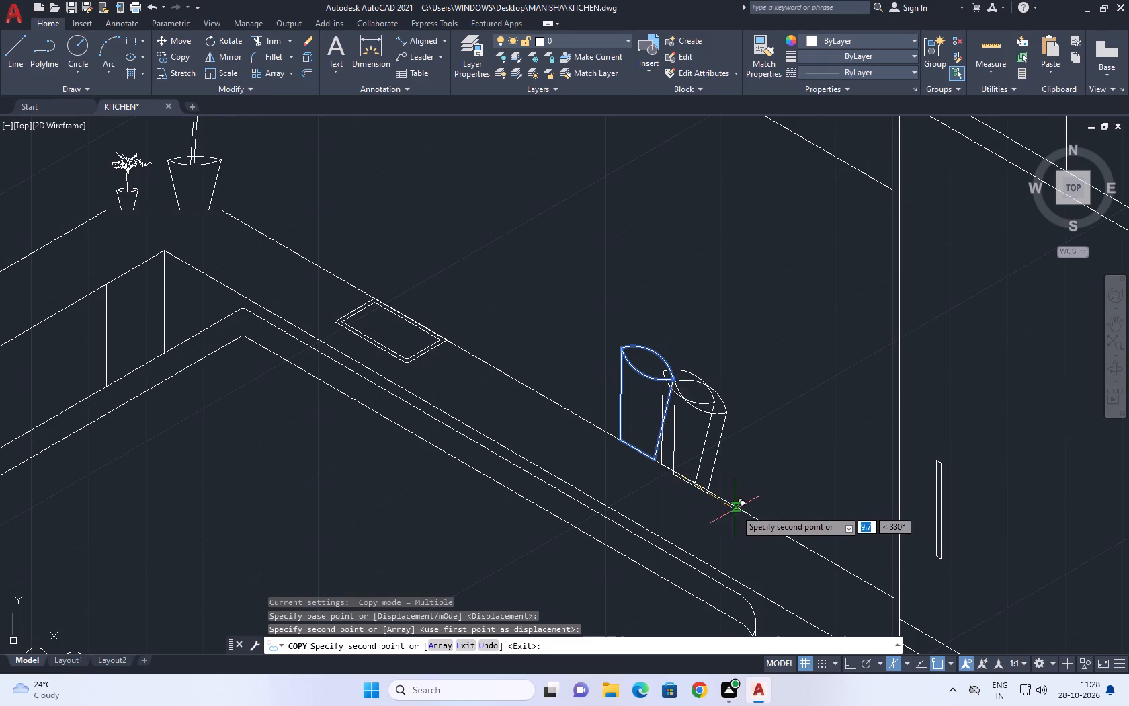
{"action": "left_click", "coordinate": [753, 518]}
{"action": "key", "text": "Escape"}
Trim the parts of the middle container's rim arcs and side line that lie inside the rim of the container nearest the cabinet.
{"action": "scroll", "coordinate": [687, 427], "scroll_direction": "up", "scroll_amount": 1}
{"action": "key", "text": "t"}
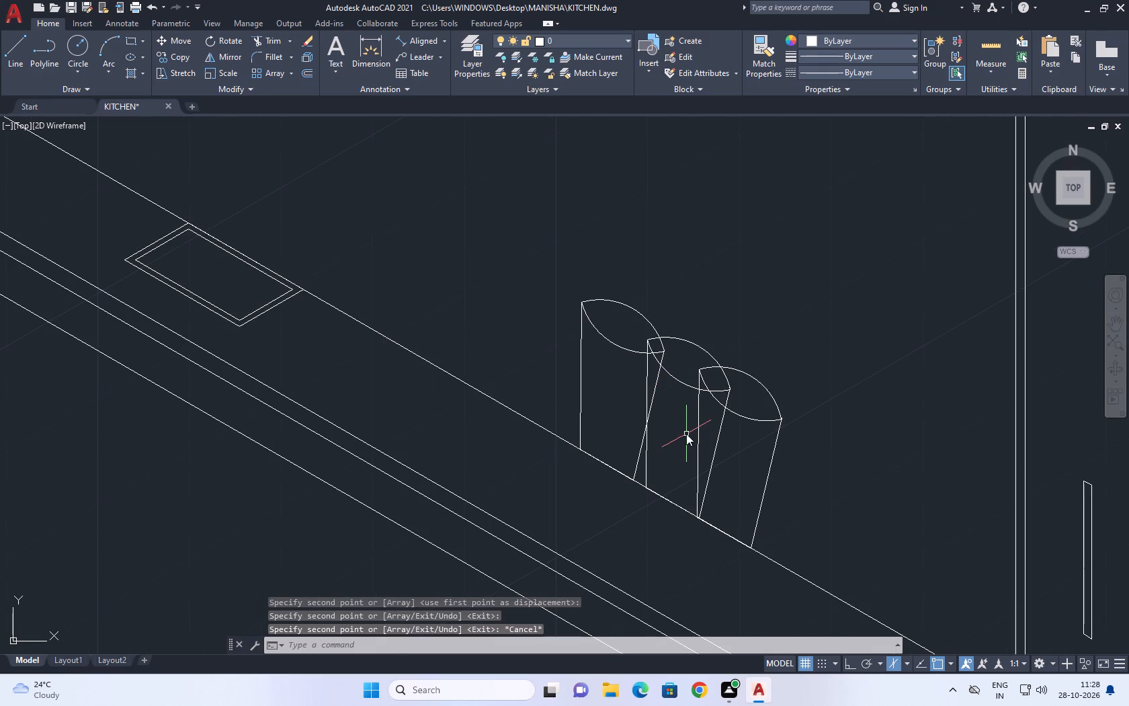
{"action": "key", "text": "r"}
{"action": "key", "text": "space"}
{"action": "left_click", "coordinate": [725, 385]}
{"action": "left_click", "coordinate": [717, 417]}
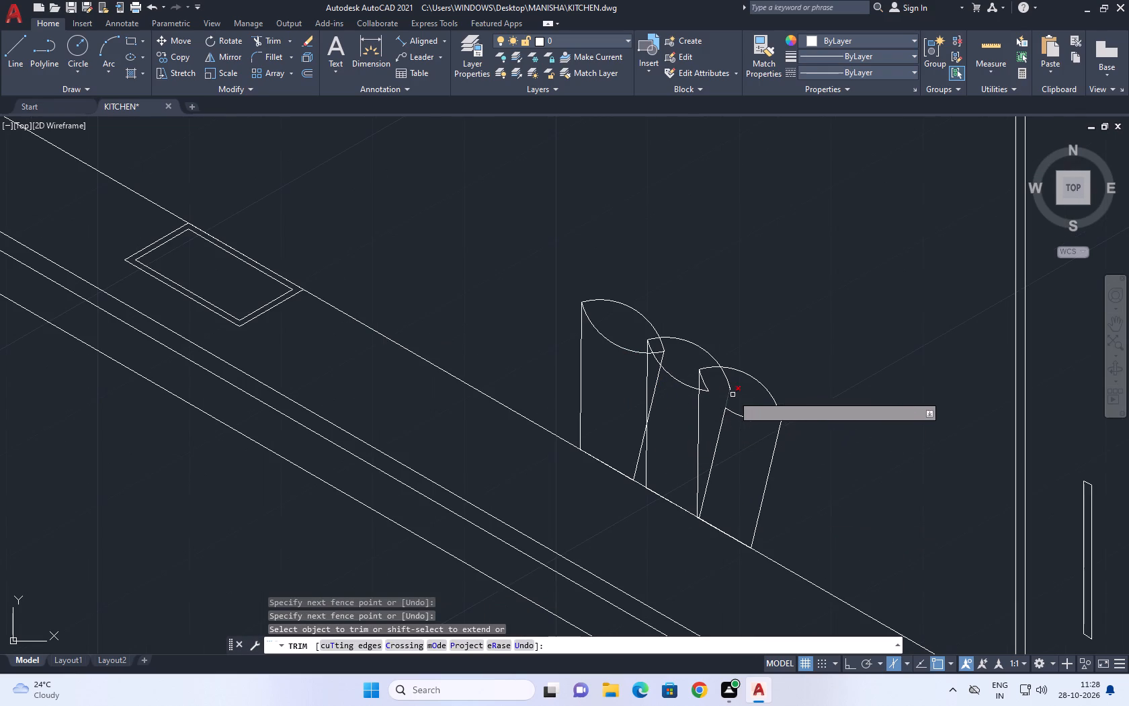
{"action": "key", "text": "ctrl+z"}
{"action": "scroll", "coordinate": [724, 391], "scroll_direction": "up", "scroll_amount": 2}
{"action": "left_click", "coordinate": [749, 414]}
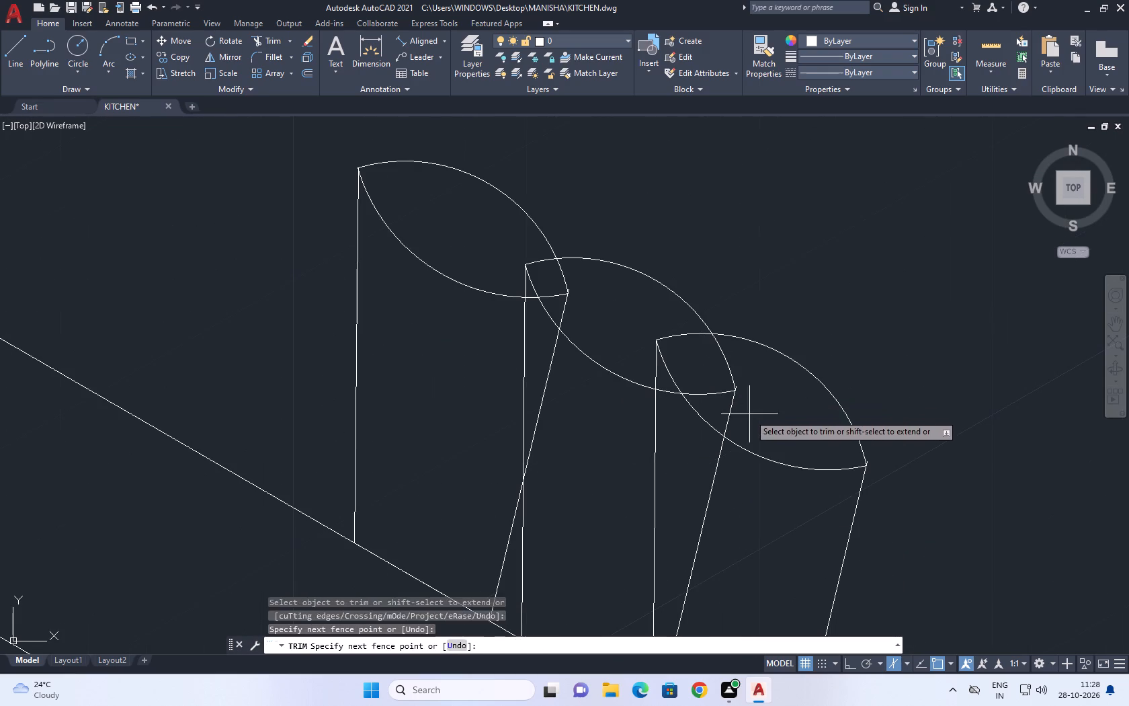
{"action": "left_click", "coordinate": [716, 373]}
{"action": "double_click", "coordinate": [727, 370]}
{"action": "left_click", "coordinate": [737, 399]}
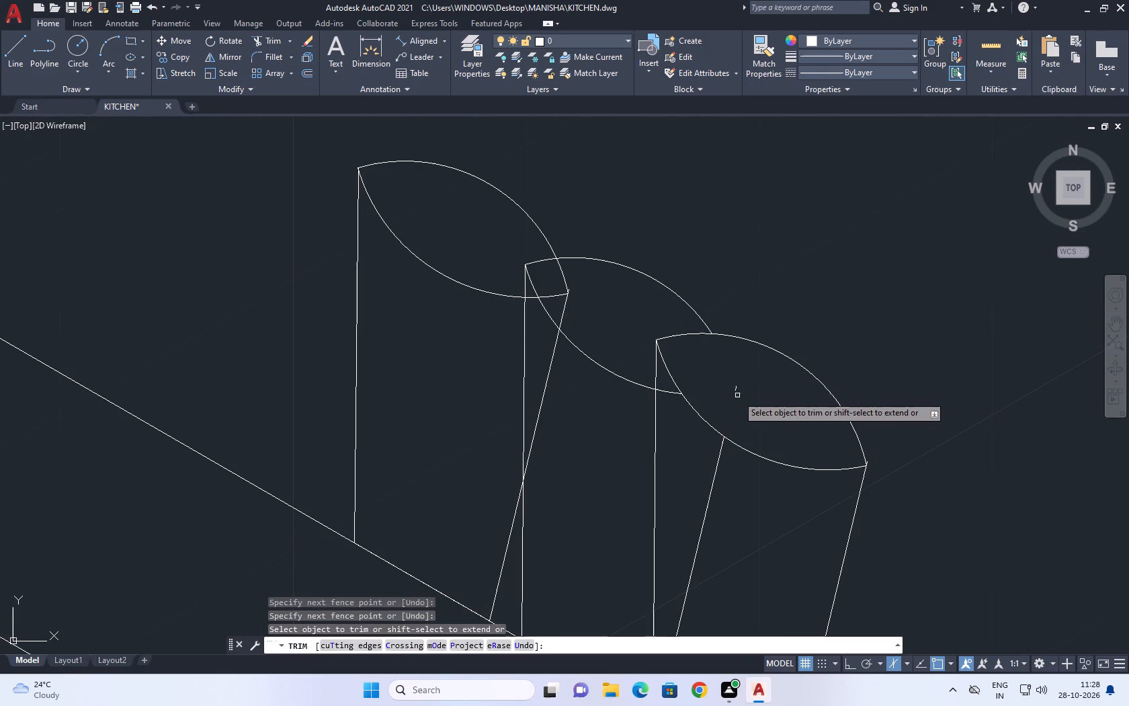
{"action": "scroll", "coordinate": [735, 391], "scroll_direction": "up", "scroll_amount": 3}
{"action": "left_click", "coordinate": [776, 399]}
{"action": "left_click", "coordinate": [714, 379]}
Trim the remaining pieces of the middle container's lower arc and side line hidden behind the body of the container nearest the cabinet.
{"action": "scroll", "coordinate": [720, 360], "scroll_direction": "down", "scroll_amount": 2}
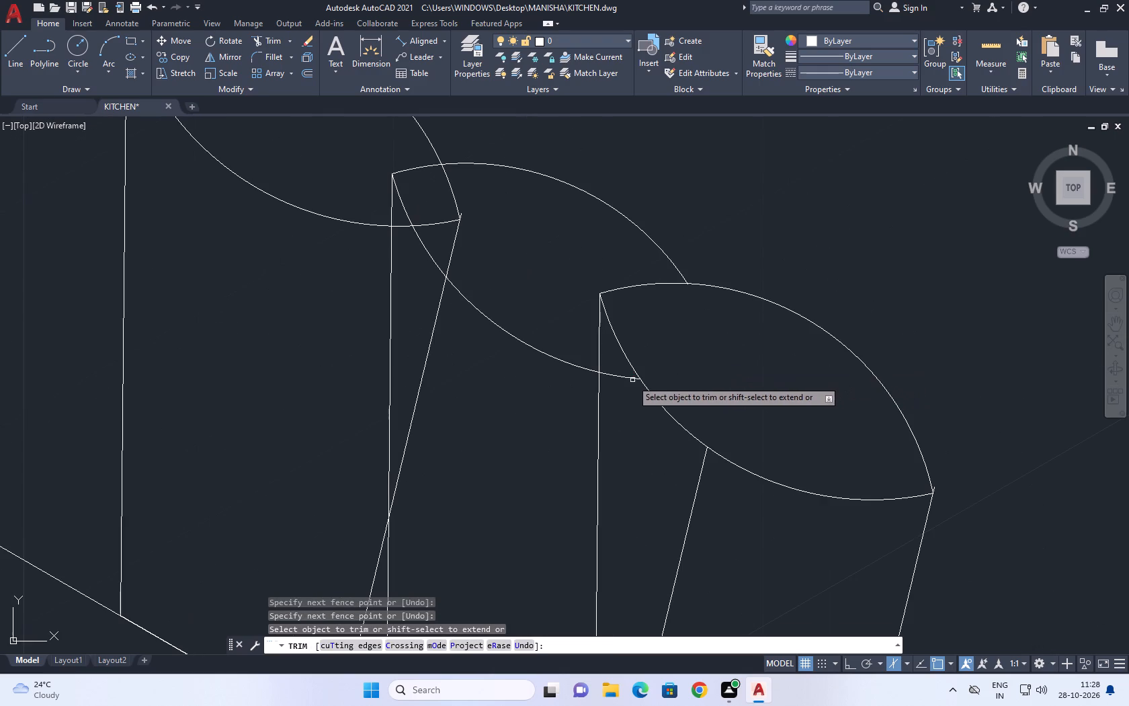
{"action": "left_click", "coordinate": [628, 377]}
{"action": "left_click", "coordinate": [706, 502]}
{"action": "left_click", "coordinate": [696, 489]}
Trim the end of the sink-side container's lower rim arc back to the middle container's near-vertical side.
{"action": "scroll", "coordinate": [703, 444], "scroll_direction": "down", "scroll_amount": 2}
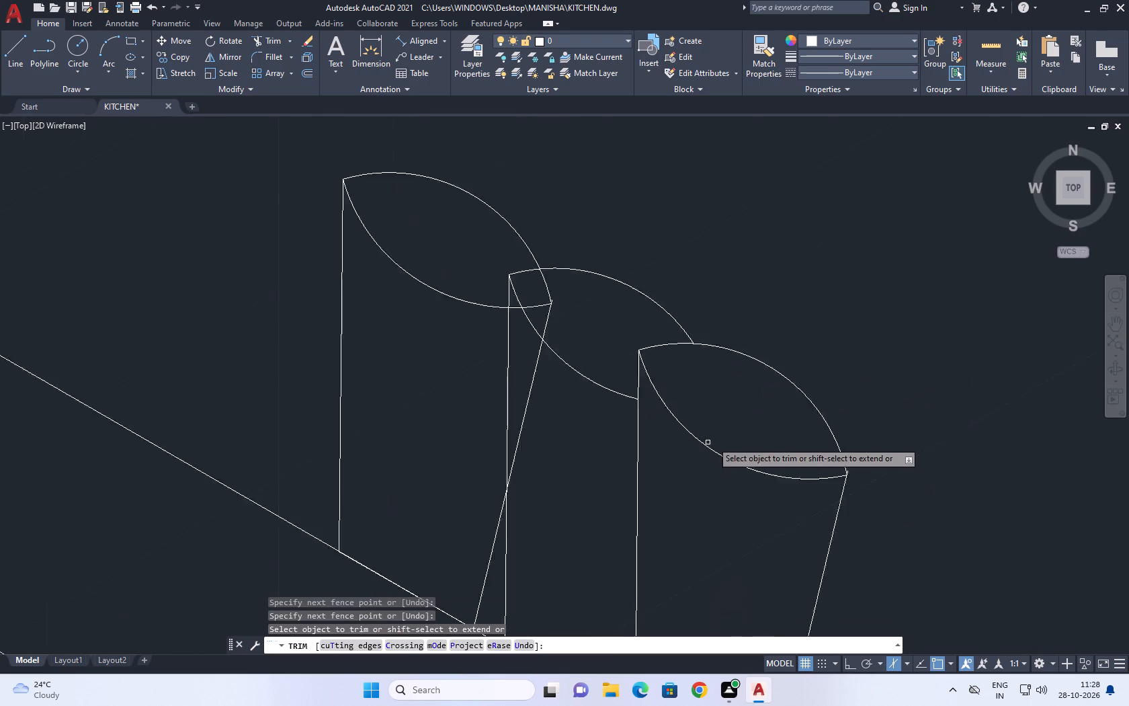
{"action": "scroll", "coordinate": [749, 445], "scroll_direction": "down", "scroll_amount": 2}
{"action": "scroll", "coordinate": [672, 411], "scroll_direction": "up", "scroll_amount": 2}
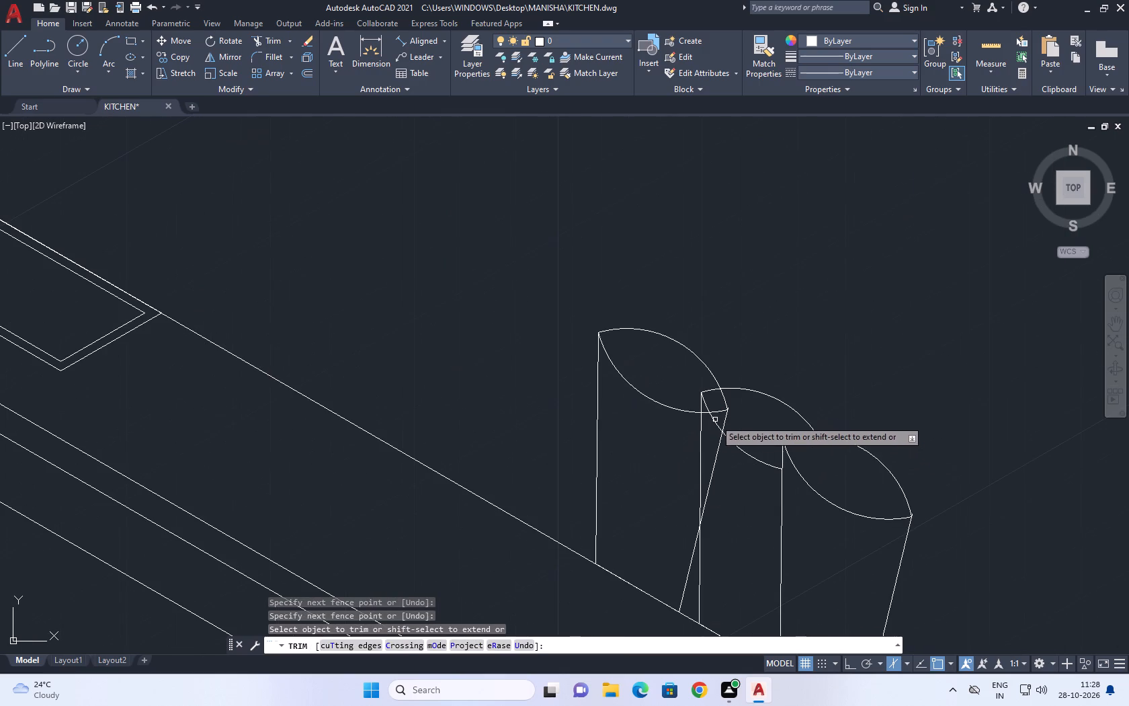
{"action": "scroll", "coordinate": [715, 417], "scroll_direction": "up", "scroll_amount": 2}
{"action": "left_click", "coordinate": [706, 369]}
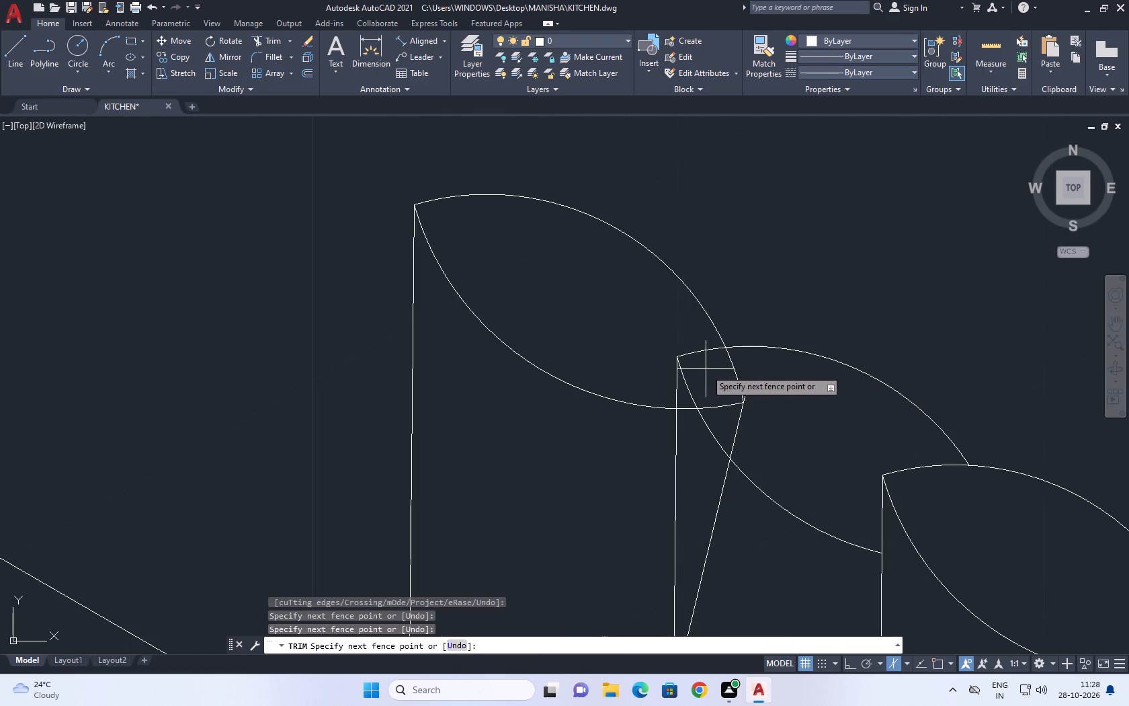
{"action": "left_click", "coordinate": [716, 416]}
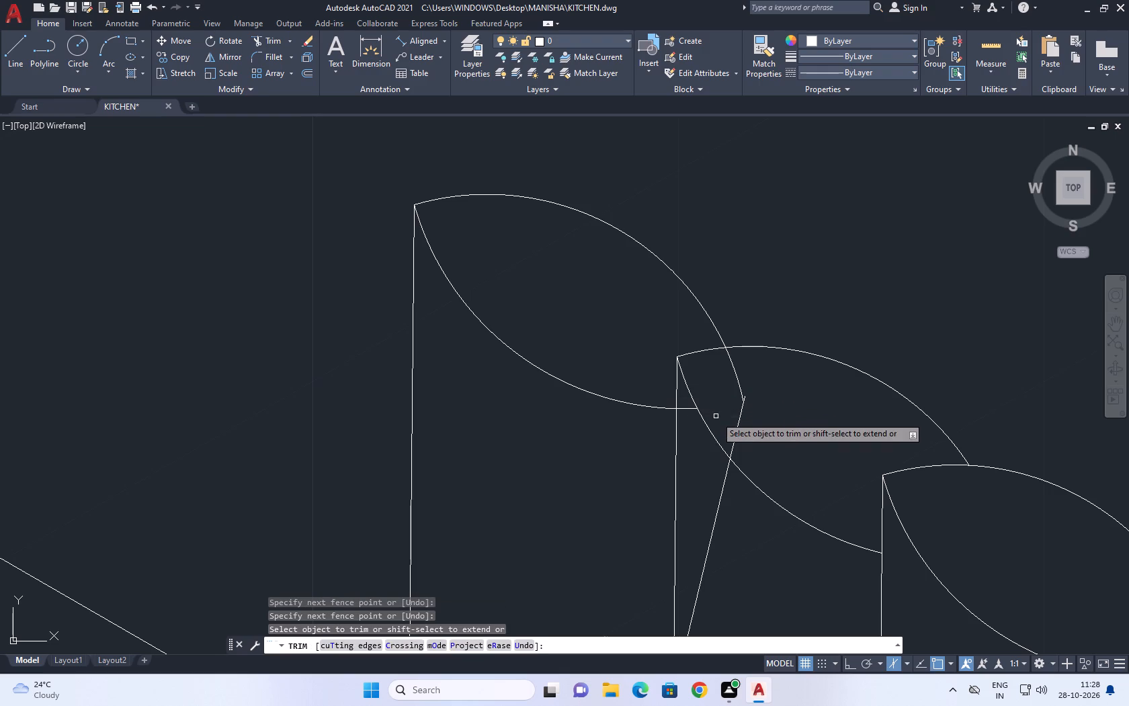
{"action": "left_click", "coordinate": [689, 407]}
{"action": "scroll", "coordinate": [743, 389], "scroll_direction": "up", "scroll_amount": 4}
Trim the short stub of the sink-side container's slanted side that projects beyond the end of its upper rim arc.
{"action": "left_click", "coordinate": [755, 442]}
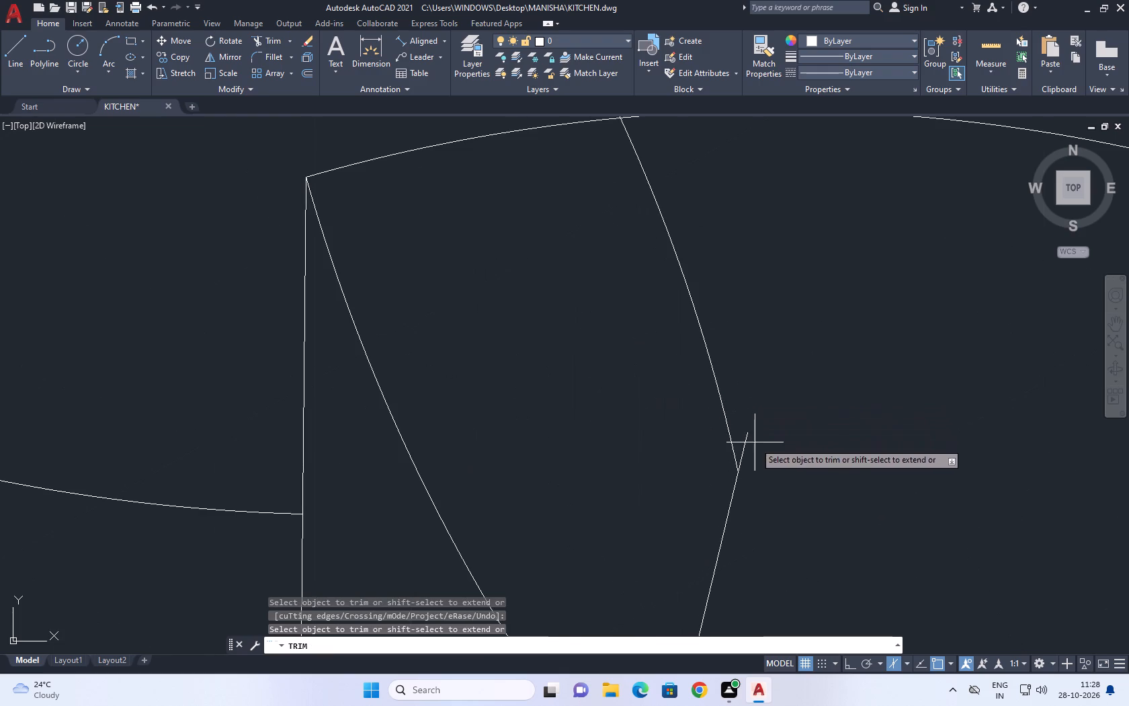
{"action": "left_click", "coordinate": [736, 416]}
{"action": "right_click", "coordinate": [765, 346]}
{"action": "left_click_drag", "start_coordinate": [790, 350], "coordinate": [792, 356]}
{"action": "scroll", "coordinate": [796, 363], "scroll_direction": "down", "scroll_amount": 2}
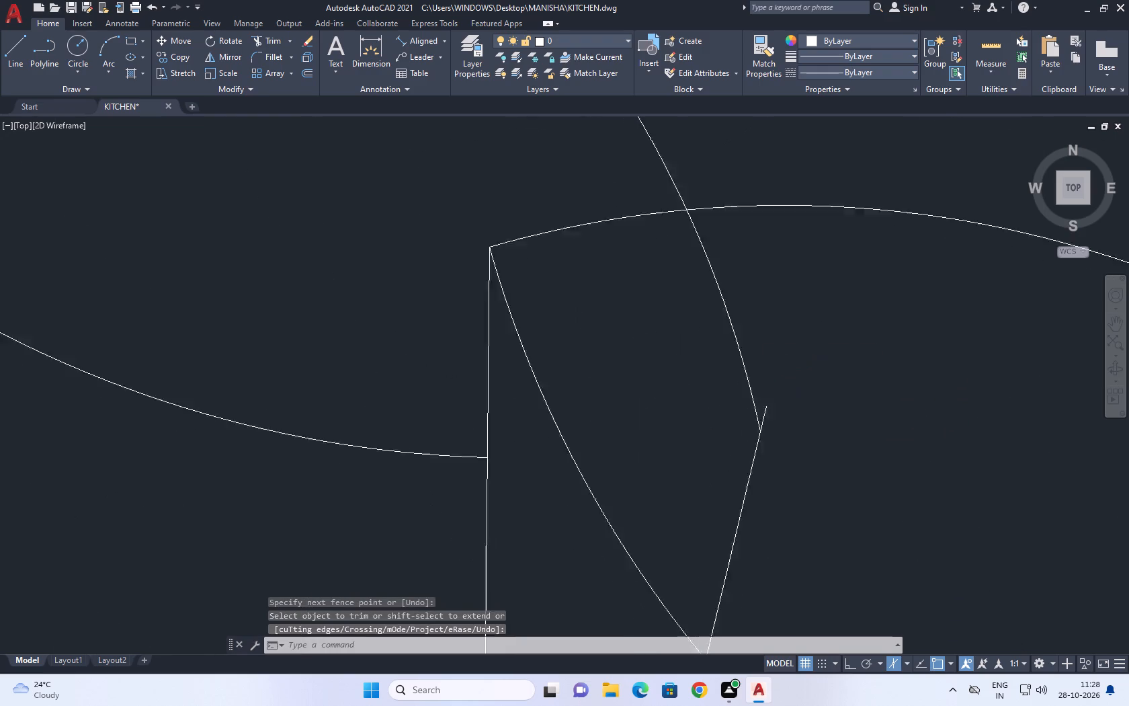
{"action": "scroll", "coordinate": [796, 363], "scroll_direction": "down", "scroll_amount": 3}
{"action": "middle_click_drag", "start_coordinate": [735, 399], "coordinate": [677, 419]}
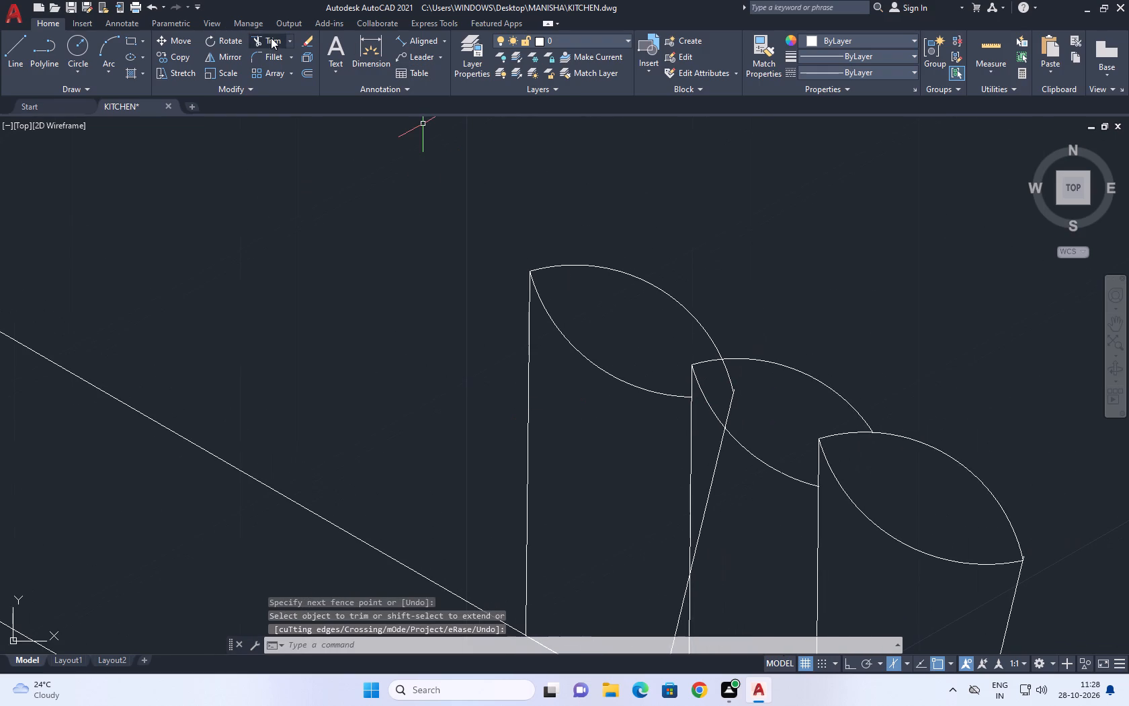
{"action": "left_click", "coordinate": [271, 38]}
{"action": "scroll", "coordinate": [730, 391], "scroll_direction": "up", "scroll_amount": 7}
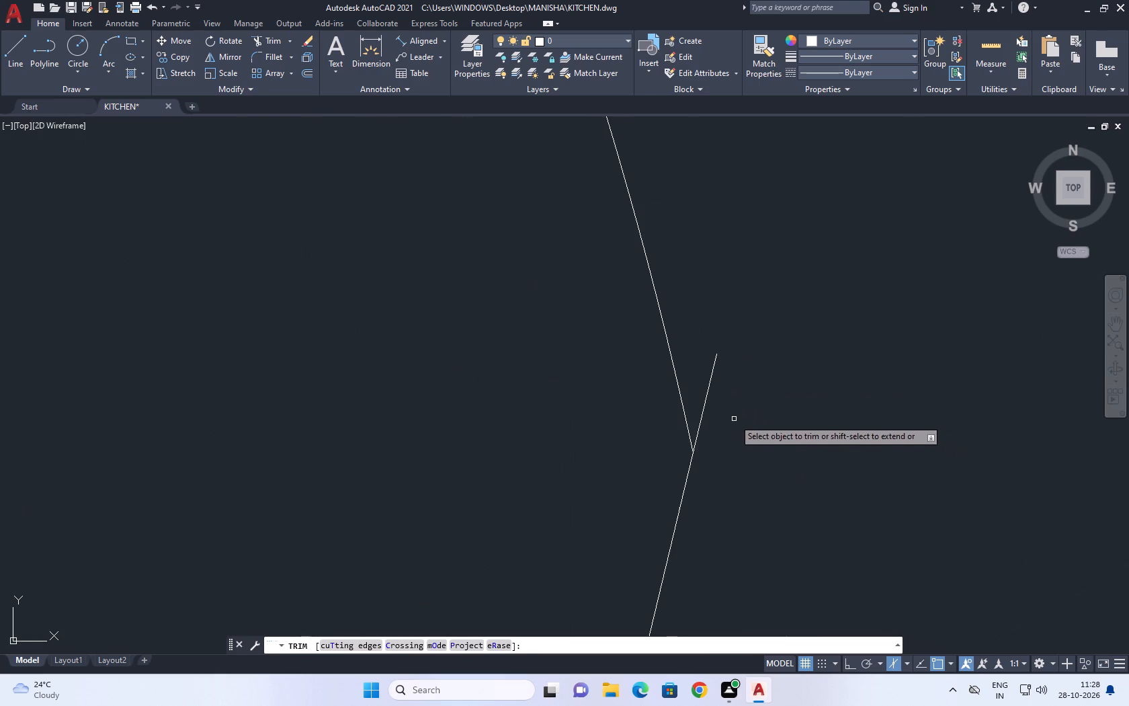
{"action": "left_click", "coordinate": [732, 424]}
{"action": "left_click", "coordinate": [686, 335]}
{"action": "right_click", "coordinate": [728, 326]}
{"action": "left_click", "coordinate": [775, 349]}
Draw a narrow four-sided outline rising out of the middle container's rim, wide with a slanted top and tapering to a short bottom edge.
{"action": "scroll", "coordinate": [599, 327], "scroll_direction": "down", "scroll_amount": 8}
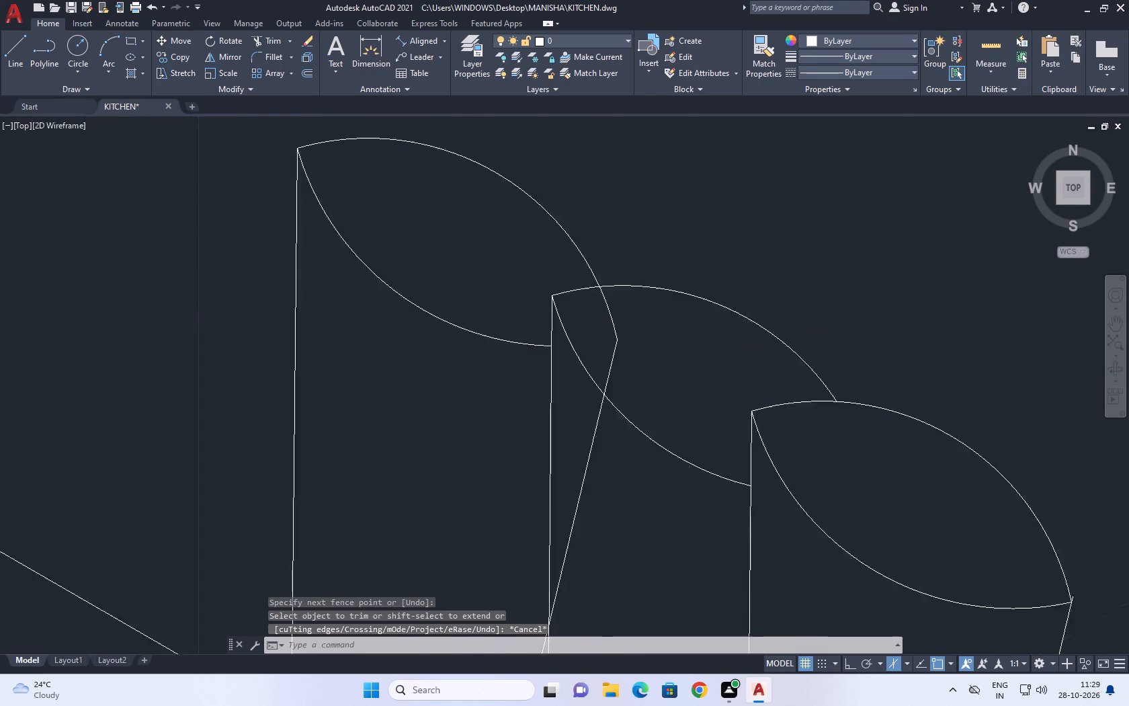
{"action": "scroll", "coordinate": [632, 341], "scroll_direction": "down", "scroll_amount": 1}
{"action": "middle_click_drag", "start_coordinate": [675, 364], "coordinate": [657, 337]}
{"action": "middle_click", "coordinate": [595, 376]}
{"action": "scroll", "coordinate": [588, 384], "scroll_direction": "down", "scroll_amount": 3}
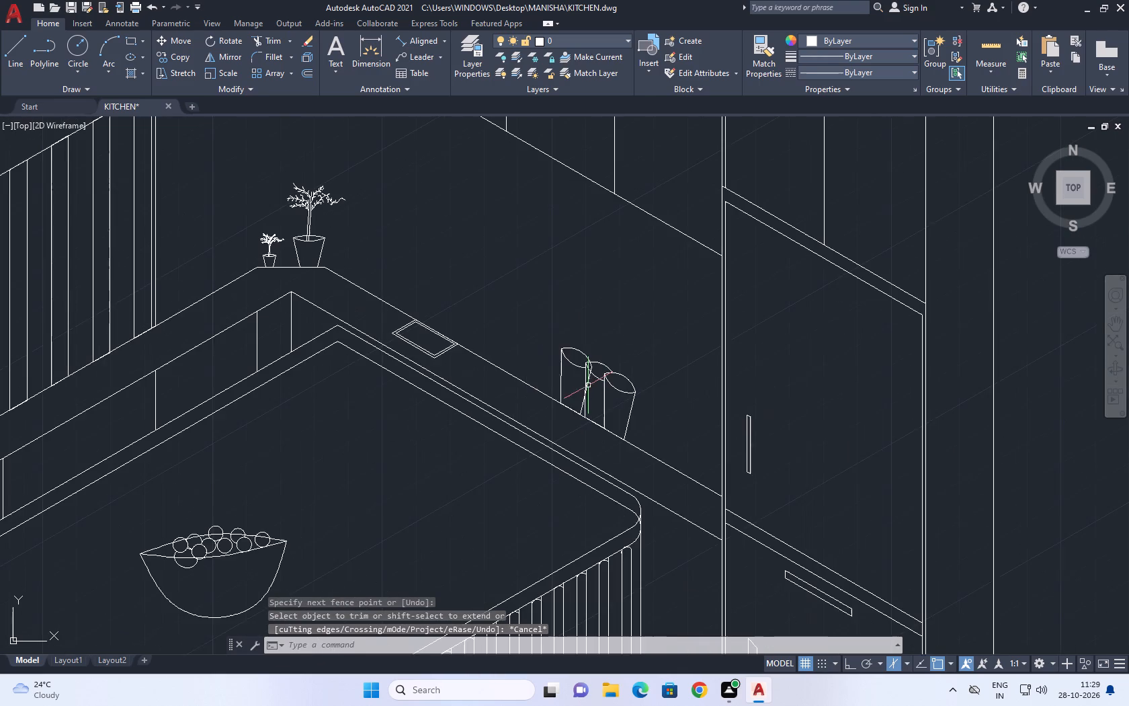
{"action": "middle_click_drag", "start_coordinate": [564, 347], "coordinate": [591, 475]}
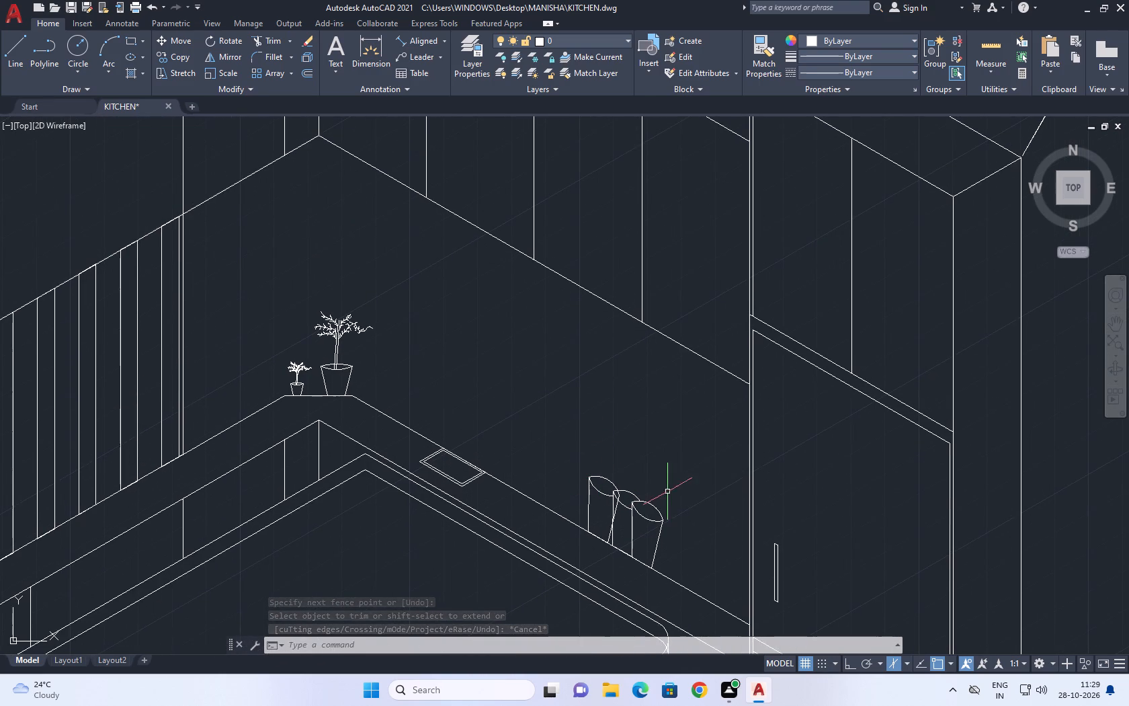
{"action": "left_click", "coordinate": [24, 49]}
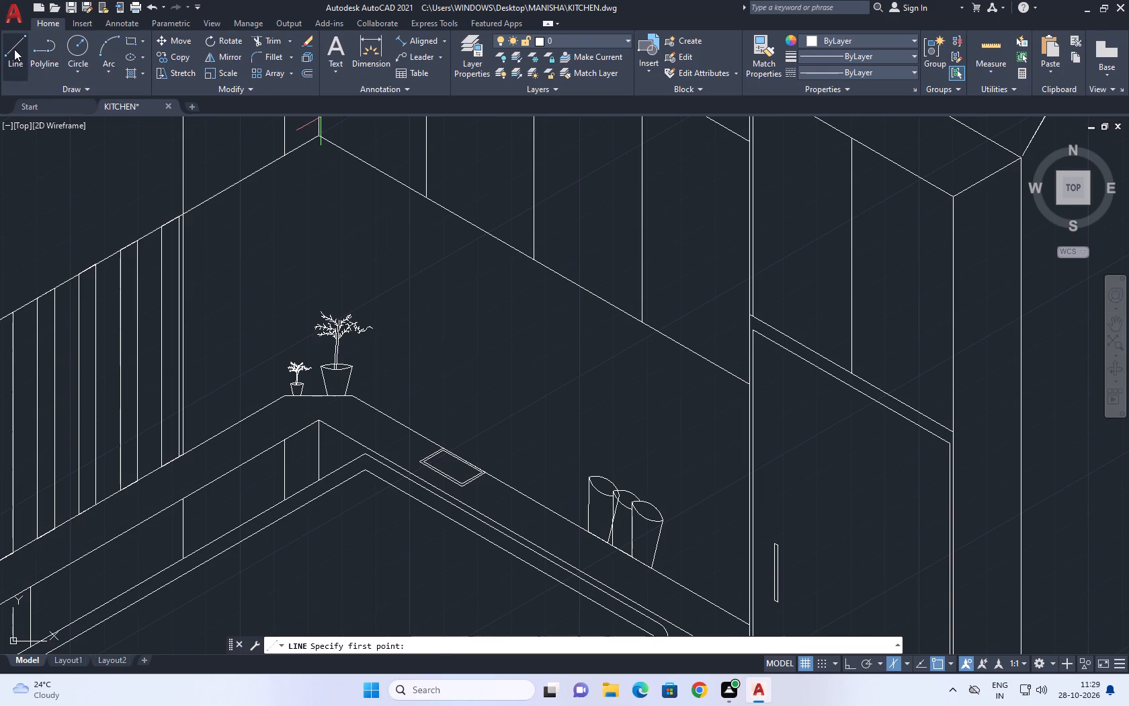
{"action": "left_click", "coordinate": [13, 48]}
{"action": "scroll", "coordinate": [624, 497], "scroll_direction": "up", "scroll_amount": 4}
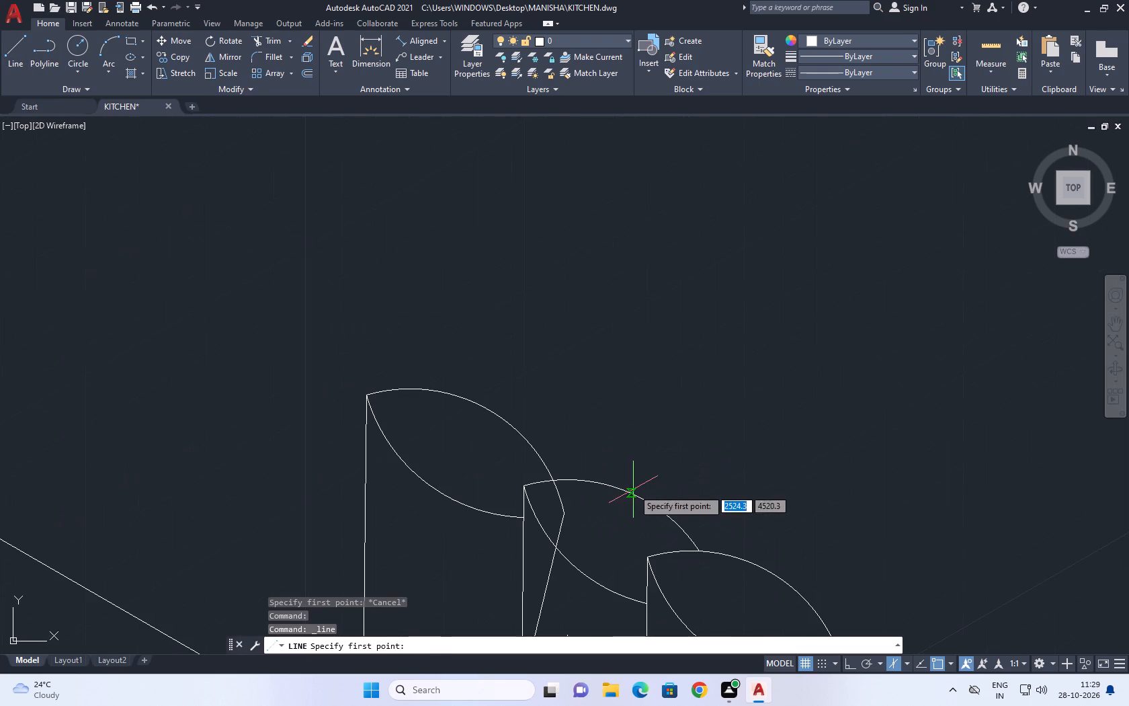
{"action": "left_click", "coordinate": [610, 512]}
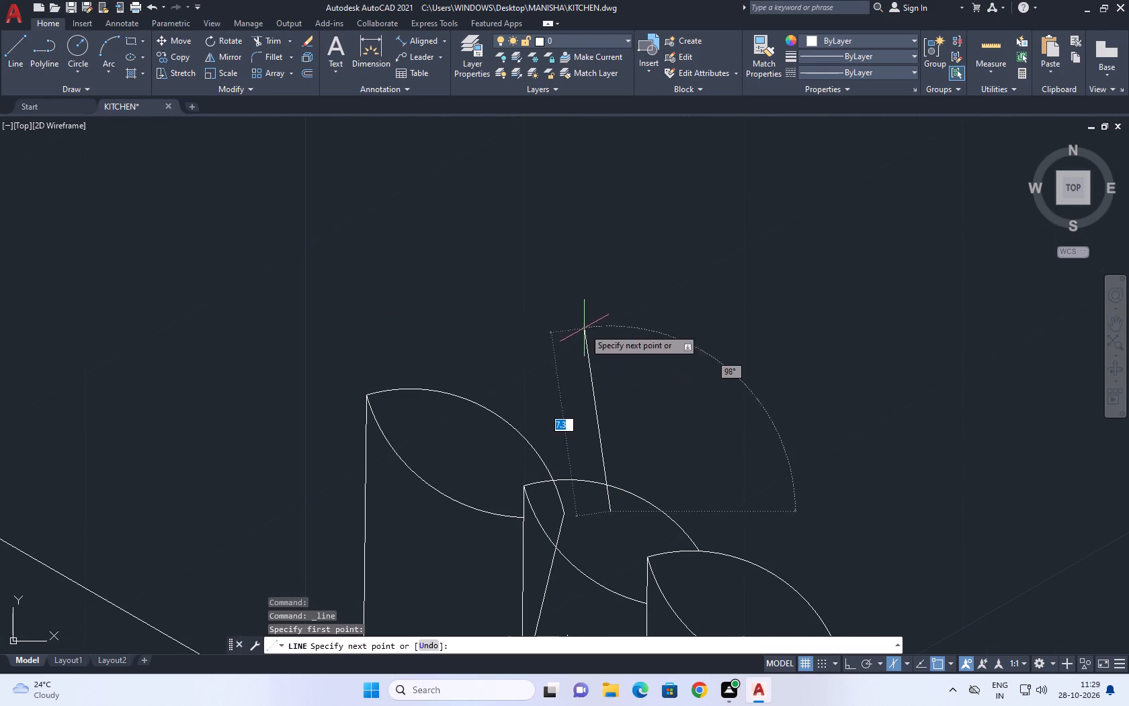
{"action": "left_click", "coordinate": [599, 268]}
{"action": "middle_click_drag", "start_coordinate": [637, 276], "coordinate": [647, 292]}
{"action": "scroll", "coordinate": [651, 295], "scroll_direction": "down", "scroll_amount": 2}
{"action": "key", "text": "F8"}
{"action": "key", "text": "F8"}
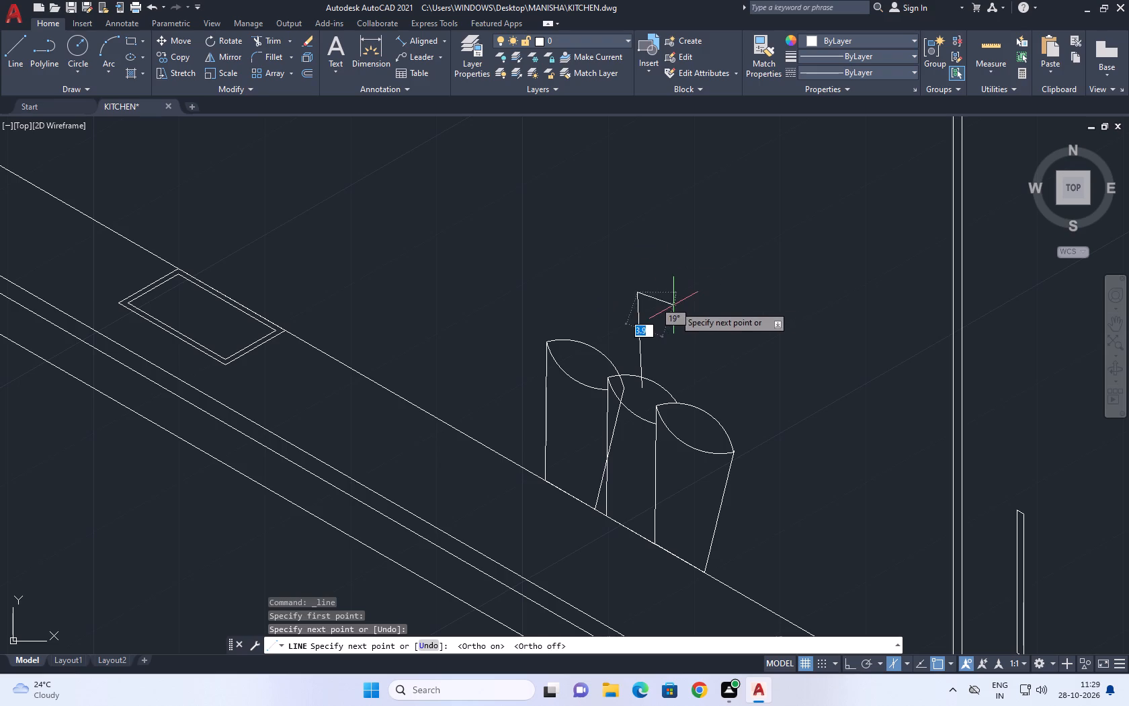
{"action": "scroll", "coordinate": [661, 299], "scroll_direction": "up", "scroll_amount": 2}
{"action": "middle_click_drag", "start_coordinate": [667, 317], "coordinate": [701, 321]}
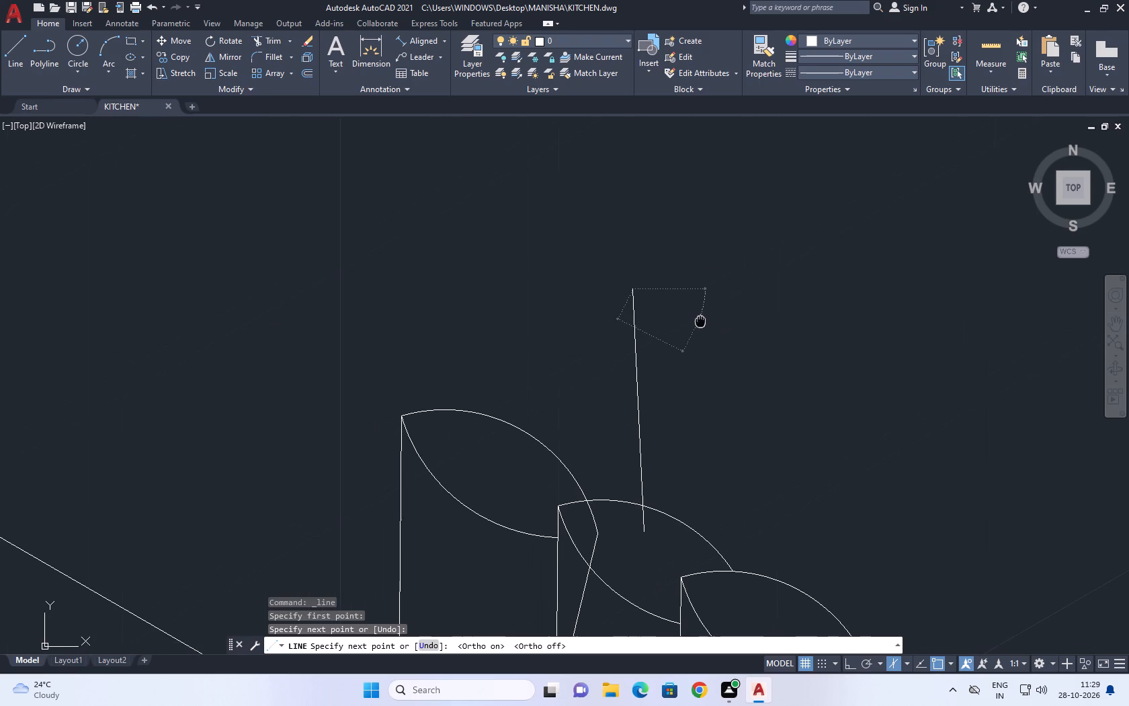
{"action": "middle_click_drag", "start_coordinate": [701, 321], "coordinate": [701, 320]}
{"action": "left_click", "coordinate": [737, 327]}
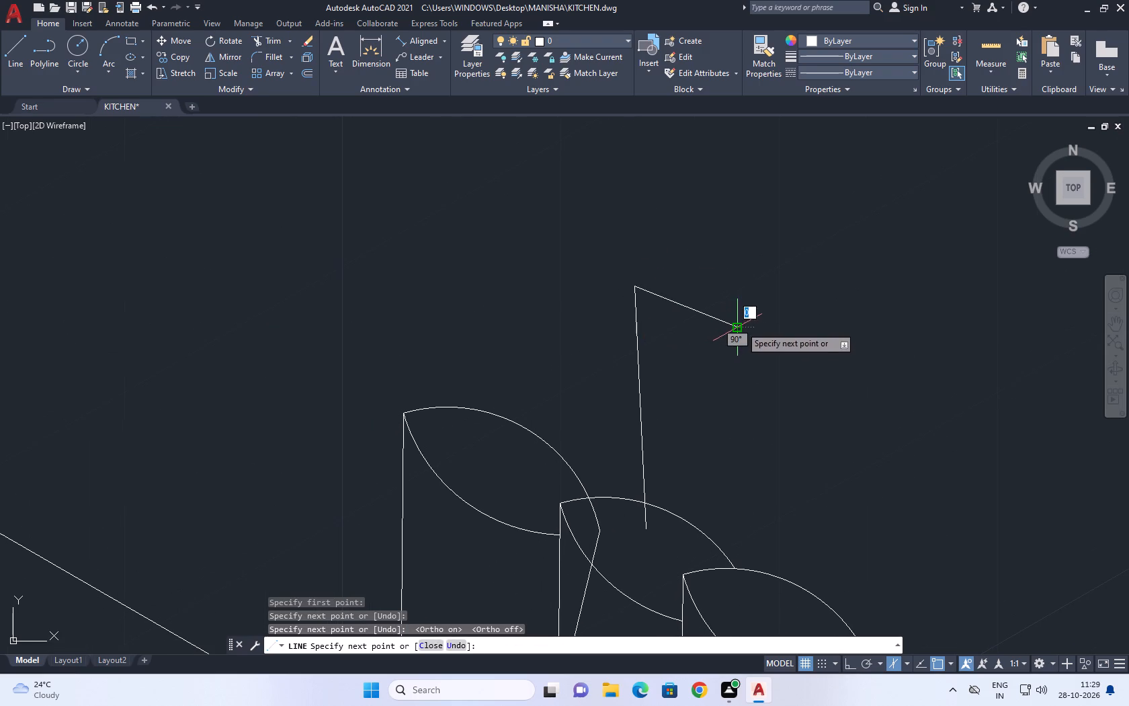
{"action": "left_click", "coordinate": [667, 531]}
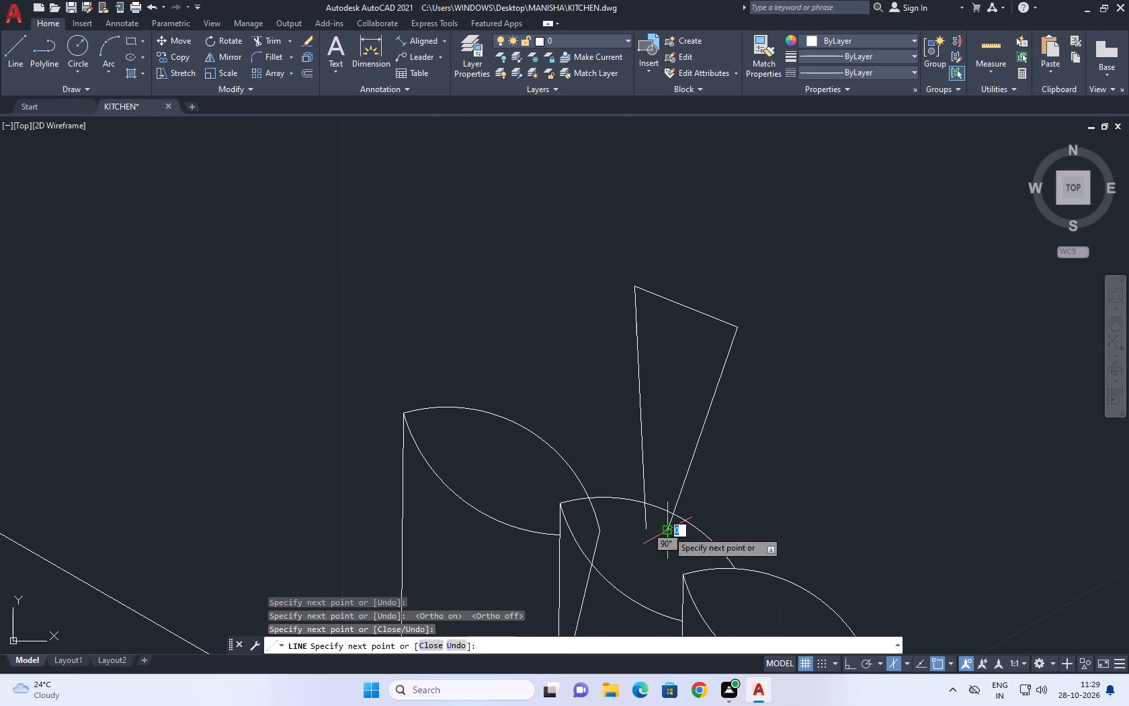
{"action": "scroll", "coordinate": [648, 531], "scroll_direction": "up", "scroll_amount": 1}
{"action": "left_click_drag", "start_coordinate": [644, 520], "coordinate": [642, 513]}
{"action": "key", "text": "Escape"}
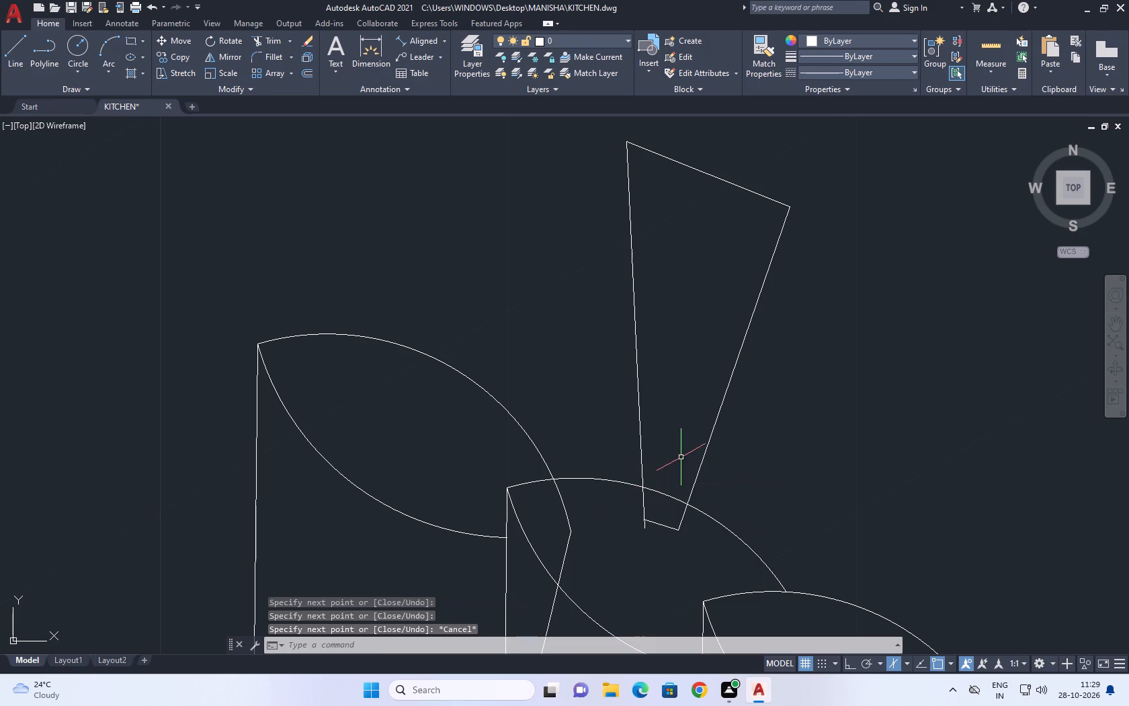
Trim the short stub of the tapered outline's long side that projects below its bottom edge.
{"action": "type", "text": "TR"}
{"action": "key", "text": "space"}
{"action": "scroll", "coordinate": [641, 519], "scroll_direction": "up", "scroll_amount": 4}
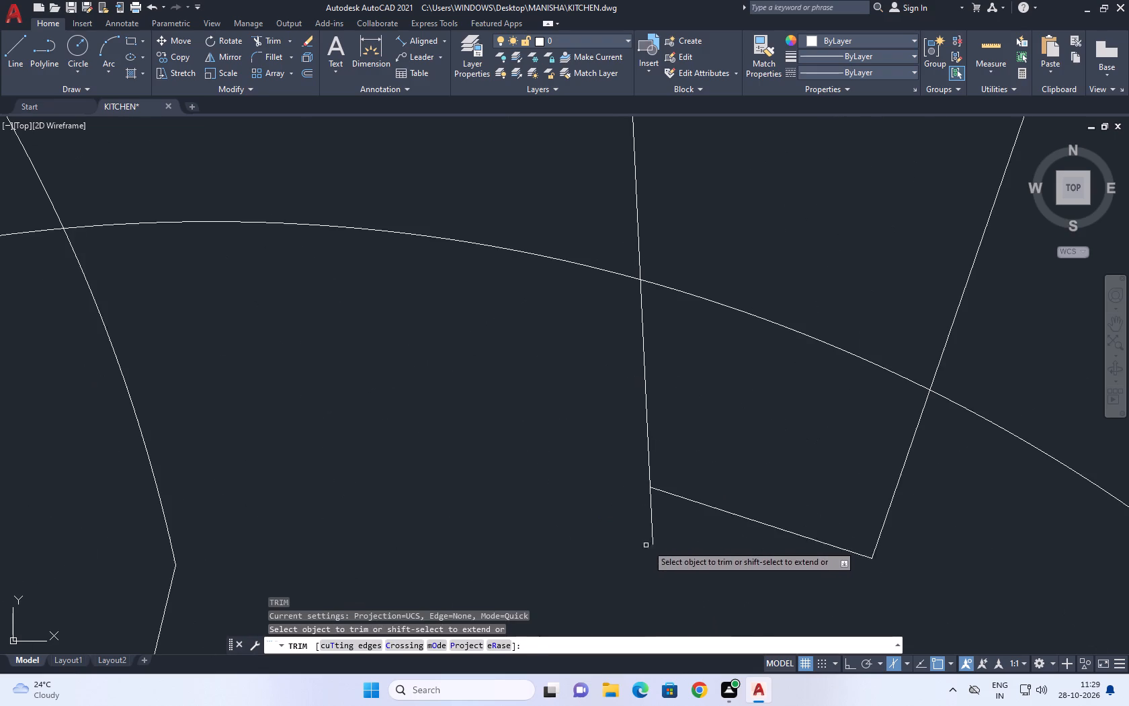
{"action": "left_click", "coordinate": [698, 531]}
{"action": "left_click", "coordinate": [644, 520]}
{"action": "scroll", "coordinate": [667, 516], "scroll_direction": "down", "scroll_amount": 6}
{"action": "key", "text": "Escape"}
Stretch the upper corner shared by the tapered outline's long side and slanted top inward to narrow the top.
{"action": "middle_click_drag", "start_coordinate": [736, 387], "coordinate": [736, 457]}
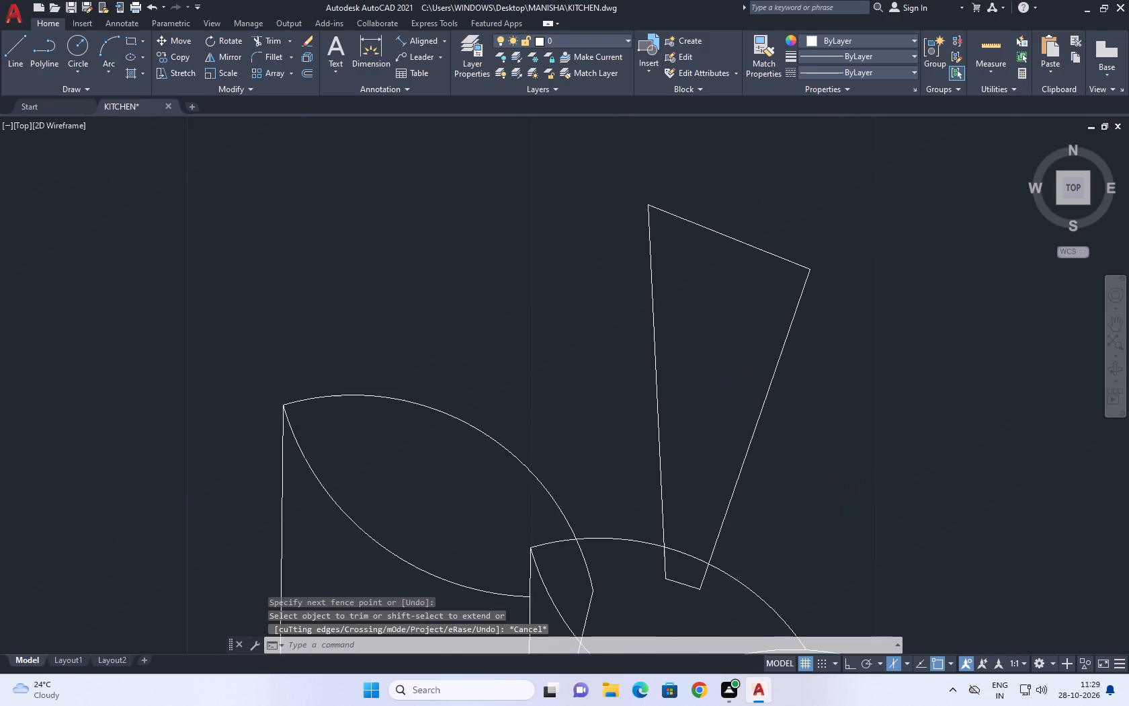
{"action": "left_click_drag", "start_coordinate": [661, 318], "coordinate": [649, 305]}
{"action": "left_click", "coordinate": [614, 247]}
{"action": "left_click", "coordinate": [710, 225]}
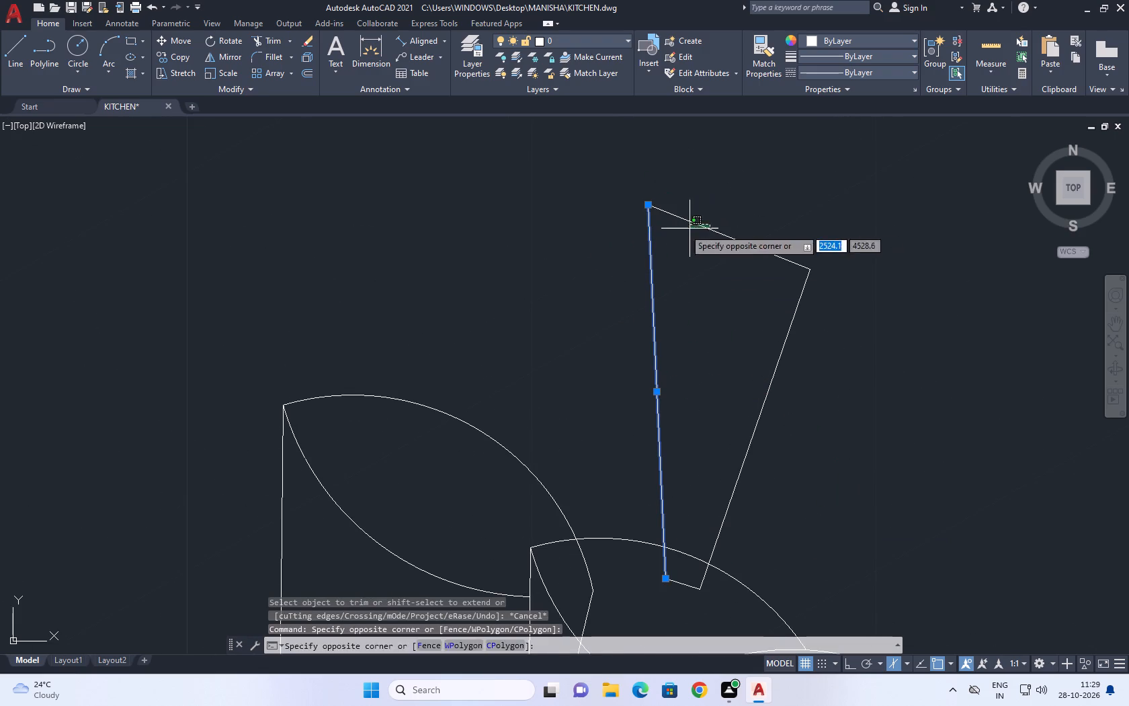
{"action": "left_click_drag", "start_coordinate": [659, 220], "coordinate": [657, 213]}
{"action": "left_click", "coordinate": [646, 206]}
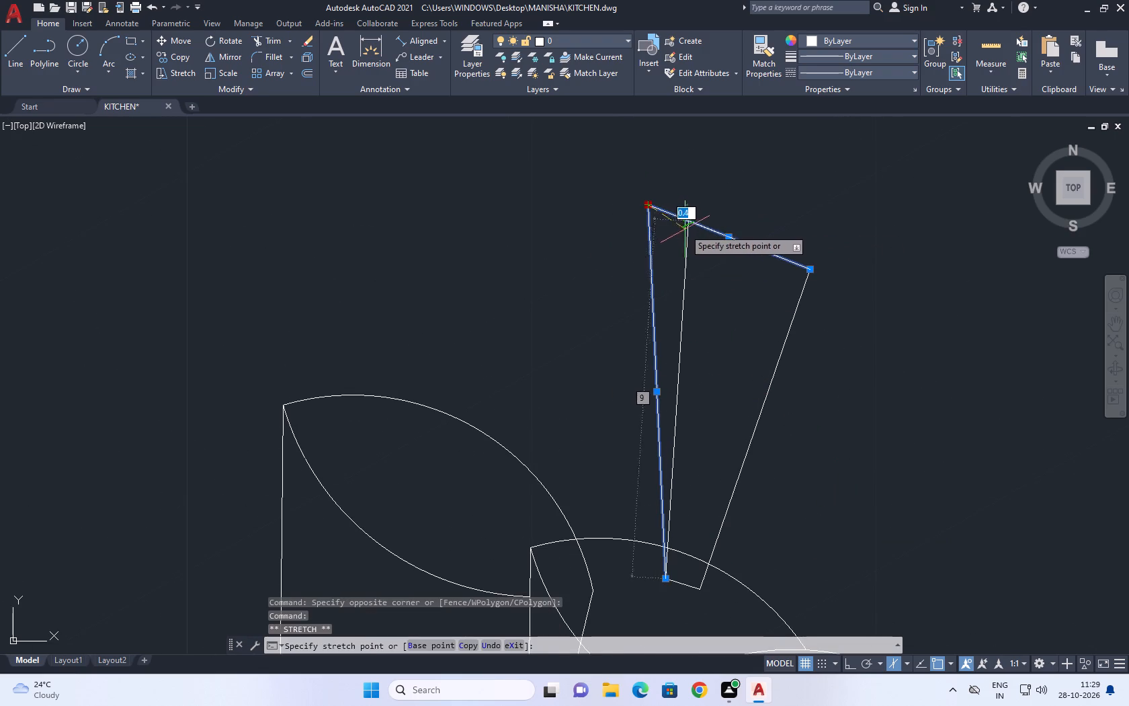
{"action": "left_click", "coordinate": [685, 230]}
{"action": "key", "text": "Escape"}
Draw a downward-bulging three-point arc between the two top corners of the tapered item in the middle container.
{"action": "scroll", "coordinate": [804, 267], "scroll_direction": "down", "scroll_amount": 3}
{"action": "middle_click_drag", "start_coordinate": [819, 274], "coordinate": [800, 316]}
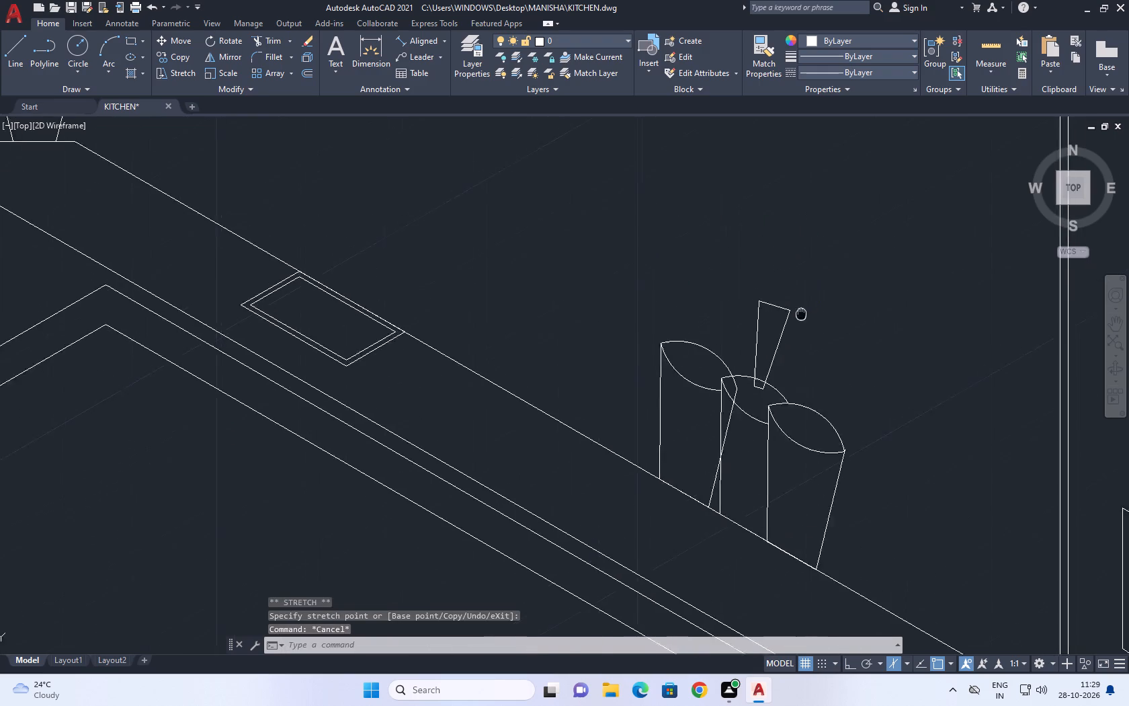
{"action": "middle_click_drag", "start_coordinate": [800, 316], "coordinate": [726, 455]}
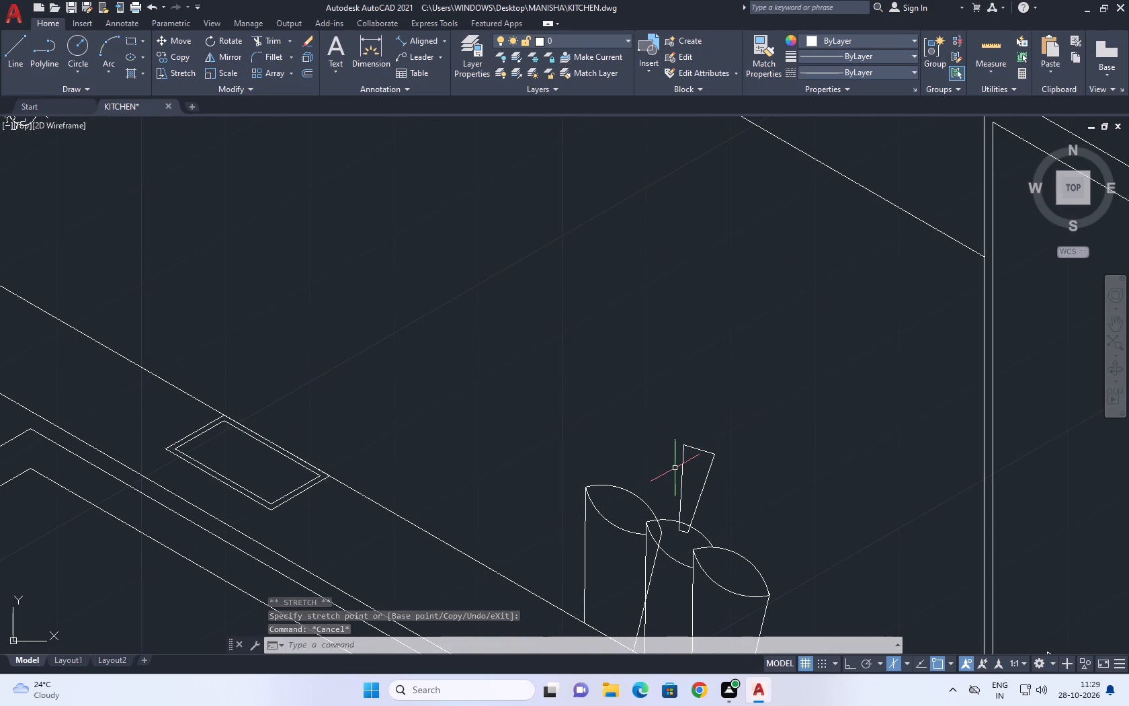
{"action": "key", "text": "a"}
{"action": "key", "text": "space"}
{"action": "scroll", "coordinate": [661, 453], "scroll_direction": "up", "scroll_amount": 3}
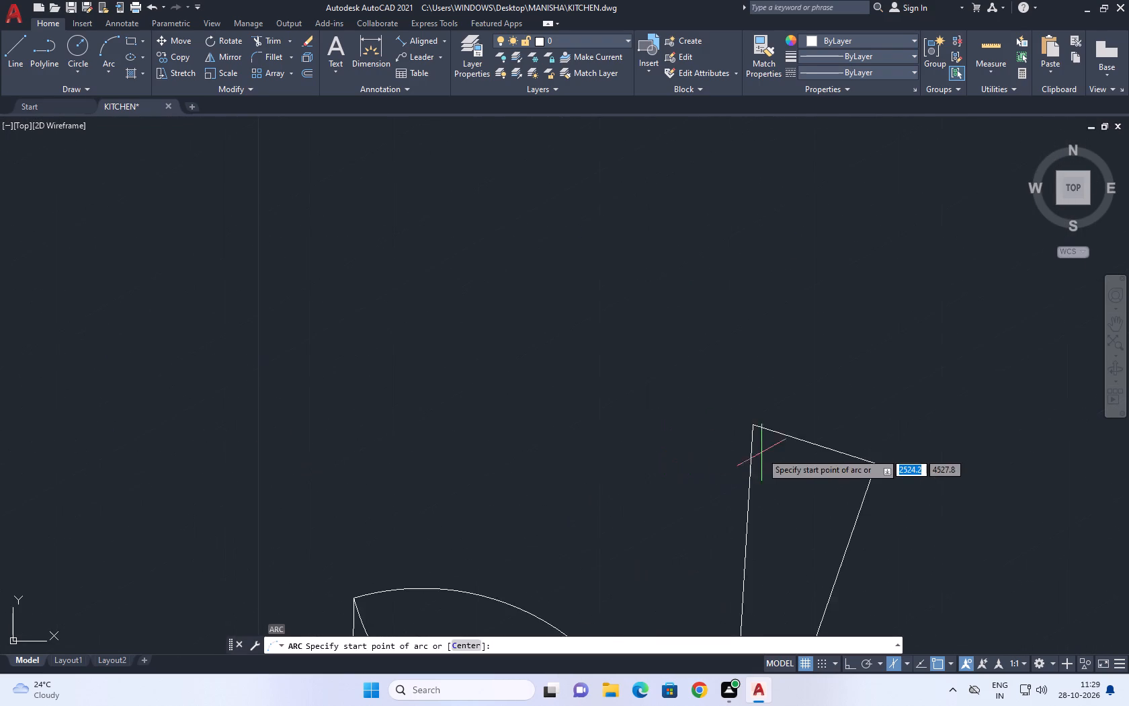
{"action": "scroll", "coordinate": [761, 442], "scroll_direction": "up", "scroll_amount": 2}
{"action": "left_click", "coordinate": [736, 402]}
{"action": "scroll", "coordinate": [714, 356], "scroll_direction": "down", "scroll_amount": 3}
{"action": "scroll", "coordinate": [748, 415], "scroll_direction": "up", "scroll_amount": 1}
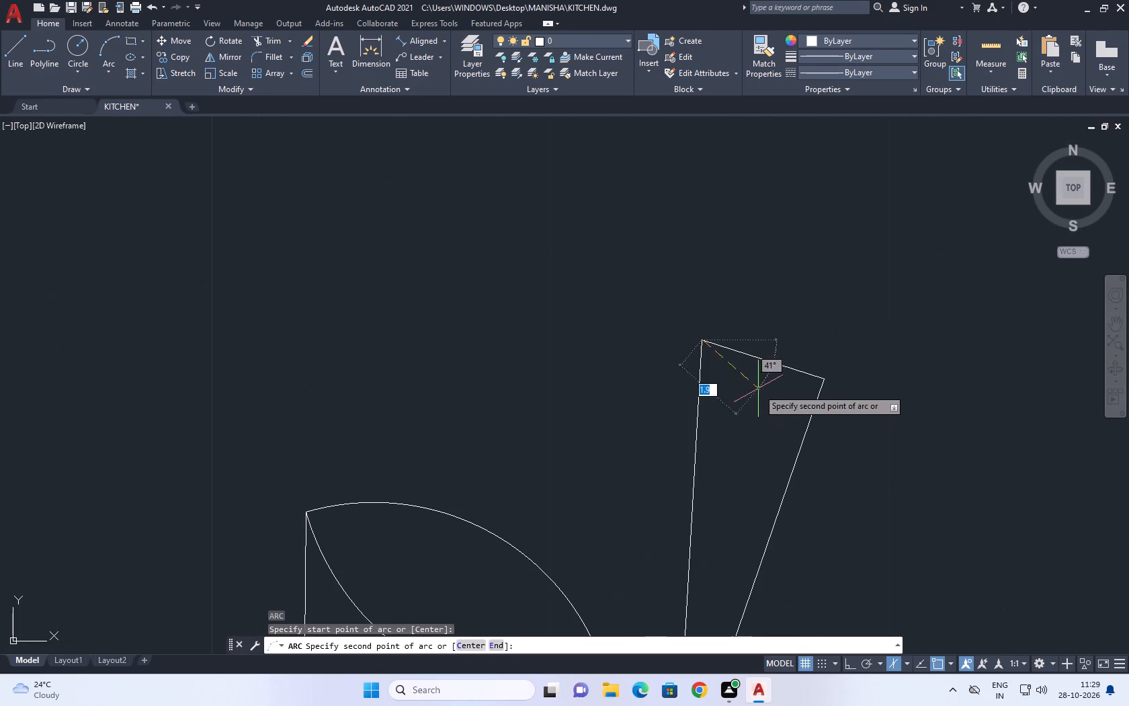
{"action": "left_click", "coordinate": [758, 387]}
{"action": "left_click", "coordinate": [825, 381]}
{"action": "middle_click_drag", "start_coordinate": [765, 370], "coordinate": [680, 407]}
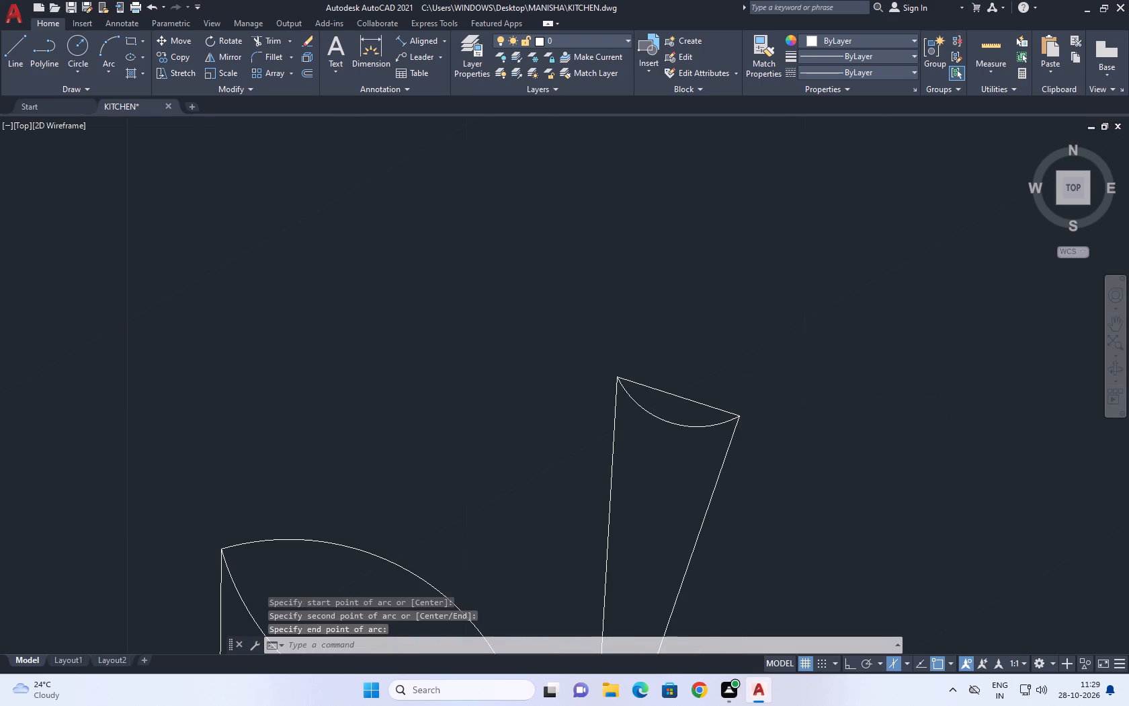
{"action": "left_click", "coordinate": [691, 402]}
{"action": "key", "text": "Escape"}
Copy the small potted plant from the countertop corner to beside the base of the container nearest the cabinet.
{"action": "scroll", "coordinate": [687, 398], "scroll_direction": "down", "scroll_amount": 4}
{"action": "middle_click_drag", "start_coordinate": [783, 436], "coordinate": [761, 405]}
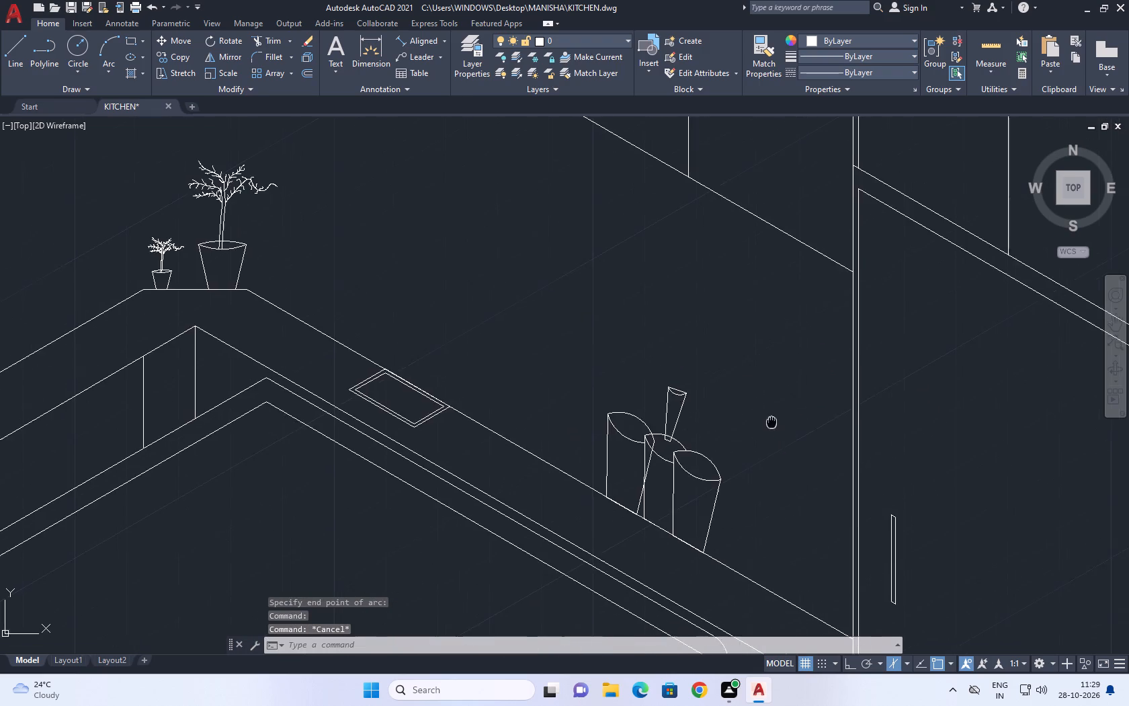
{"action": "middle_click_drag", "start_coordinate": [761, 405], "coordinate": [724, 358]}
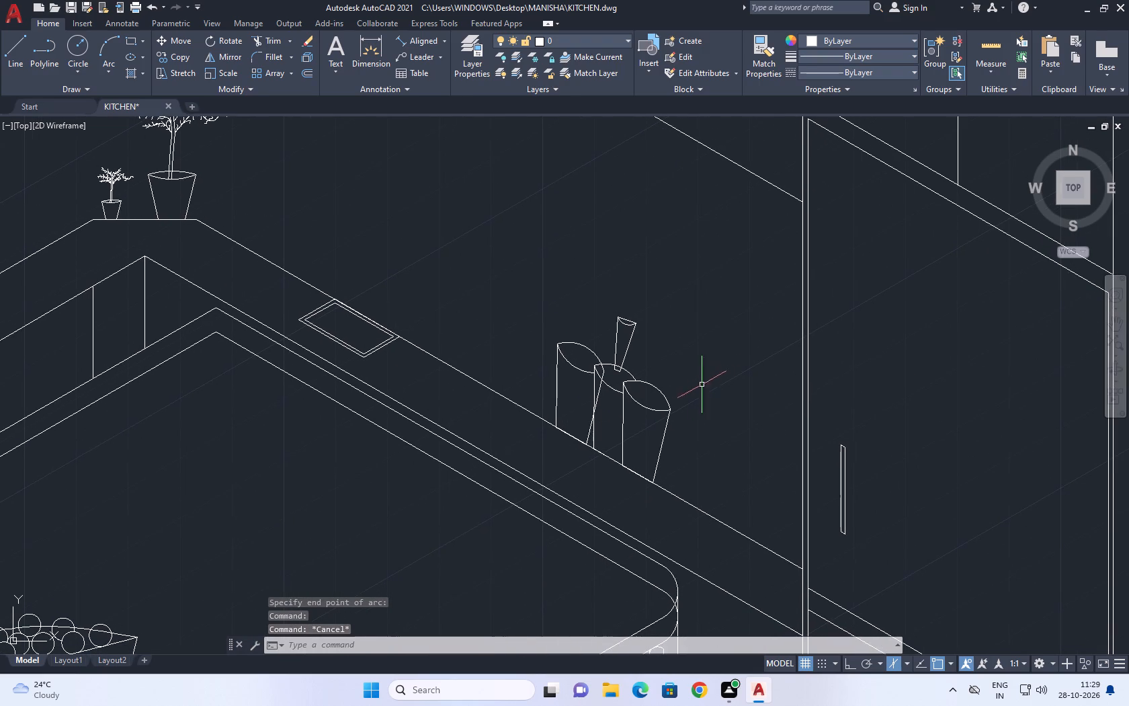
{"action": "middle_click_drag", "start_coordinate": [330, 278], "coordinate": [595, 472]}
{"action": "middle_click", "coordinate": [596, 473]}
{"action": "scroll", "coordinate": [390, 365], "scroll_direction": "up", "scroll_amount": 1}
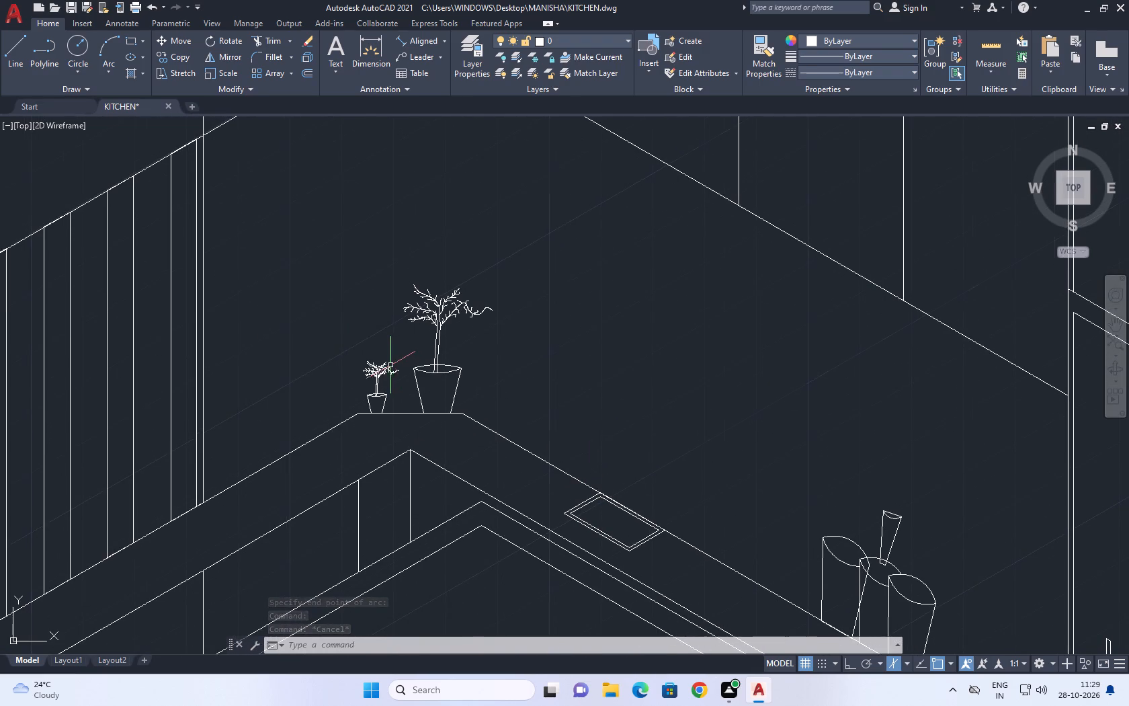
{"action": "left_click", "coordinate": [384, 393]}
{"action": "left_click", "coordinate": [356, 339]}
{"action": "key", "text": "c"}
{"action": "key", "text": "o"}
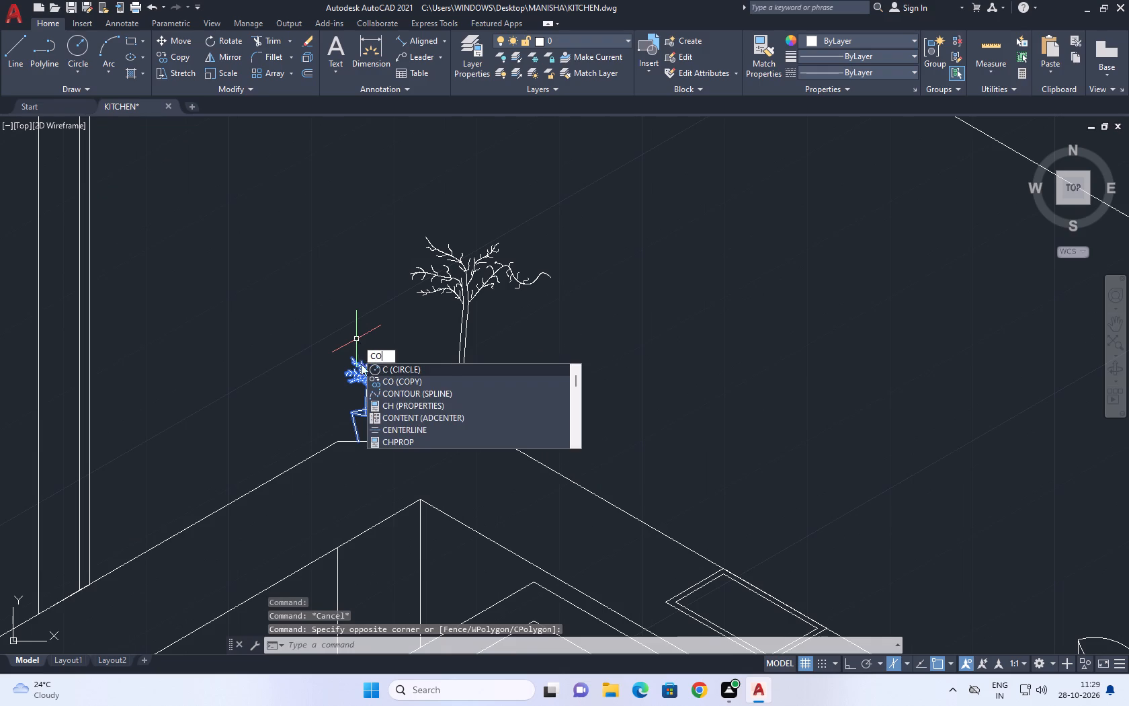
{"action": "key", "text": "space"}
{"action": "left_click", "coordinate": [347, 438]}
{"action": "scroll", "coordinate": [428, 404], "scroll_direction": "down", "scroll_amount": 3}
{"action": "scroll", "coordinate": [653, 533], "scroll_direction": "up", "scroll_amount": 2}
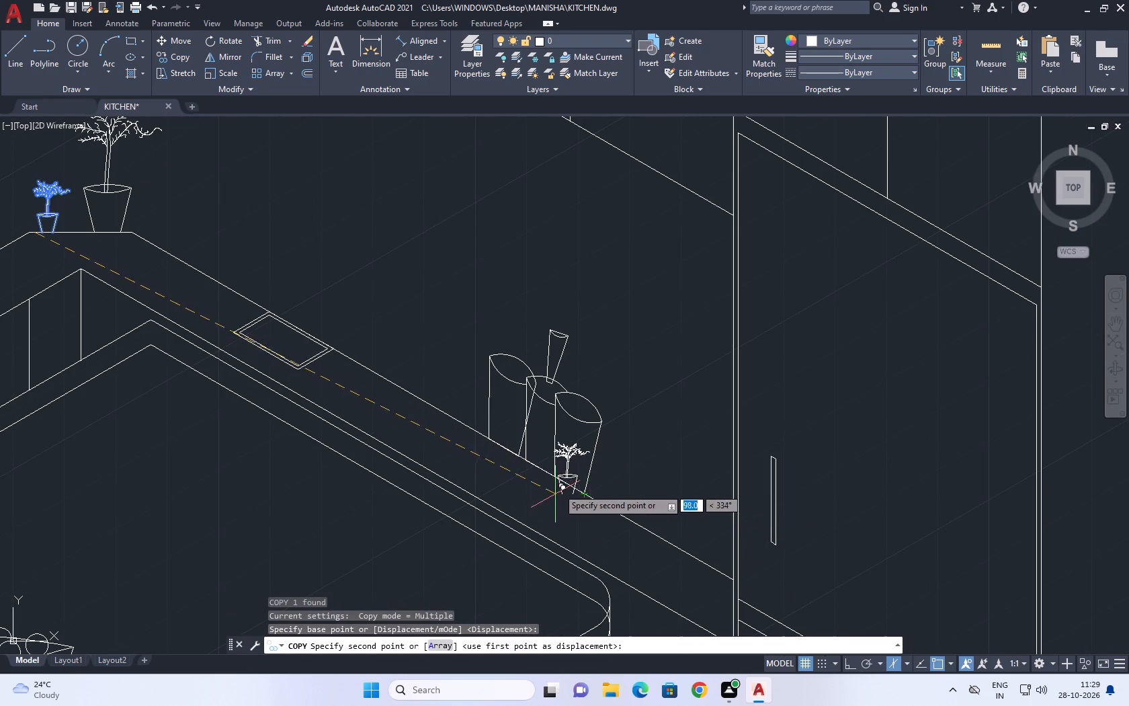
{"action": "left_click", "coordinate": [587, 501]}
{"action": "key", "text": "Escape"}
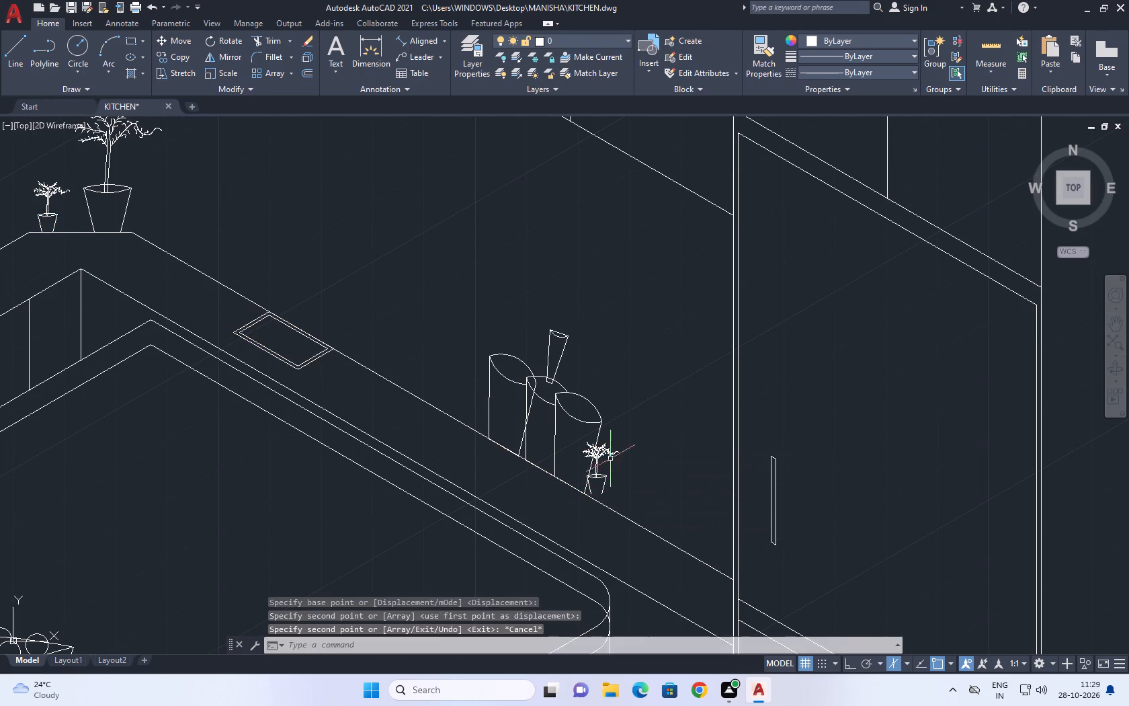
Move the copied plant diagonally down about 3.2 units, clear of the container, so its pot overlaps the countertop's back edge.
{"action": "scroll", "coordinate": [592, 514], "scroll_direction": "up", "scroll_amount": 3}
{"action": "left_click_drag", "start_coordinate": [650, 461], "coordinate": [648, 455]}
{"action": "left_click", "coordinate": [622, 393]}
{"action": "middle_click_drag", "start_coordinate": [631, 454], "coordinate": [632, 467]}
{"action": "key", "text": "m"}
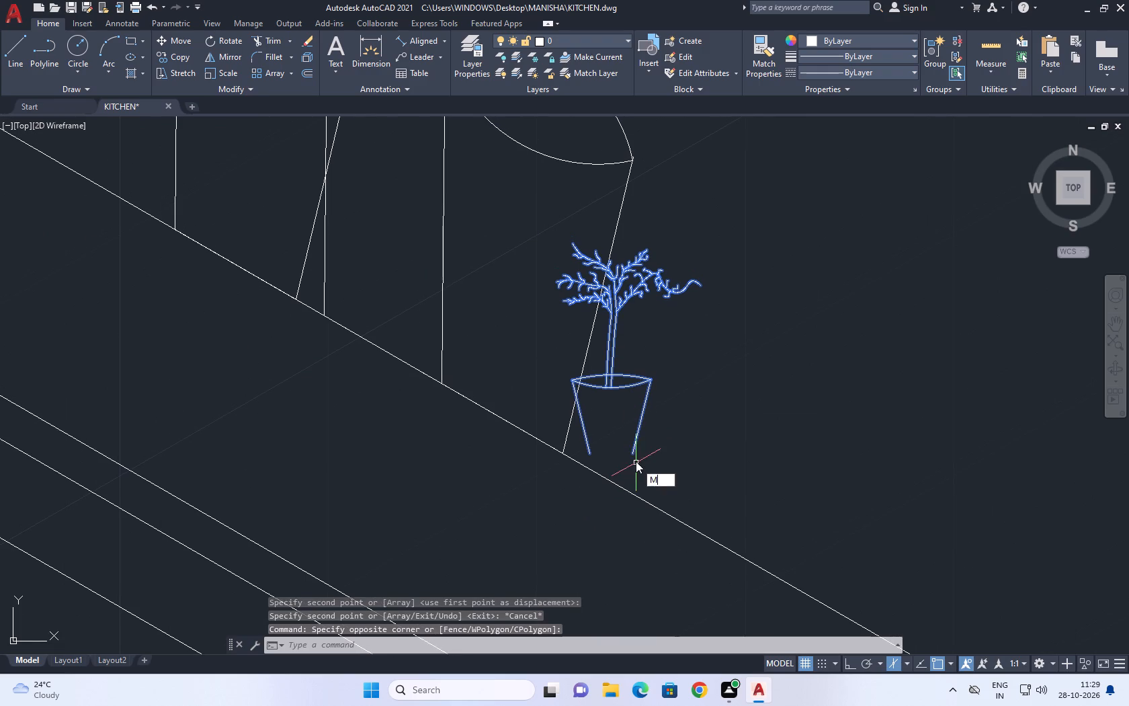
{"action": "key", "text": "space"}
{"action": "left_click", "coordinate": [632, 455]}
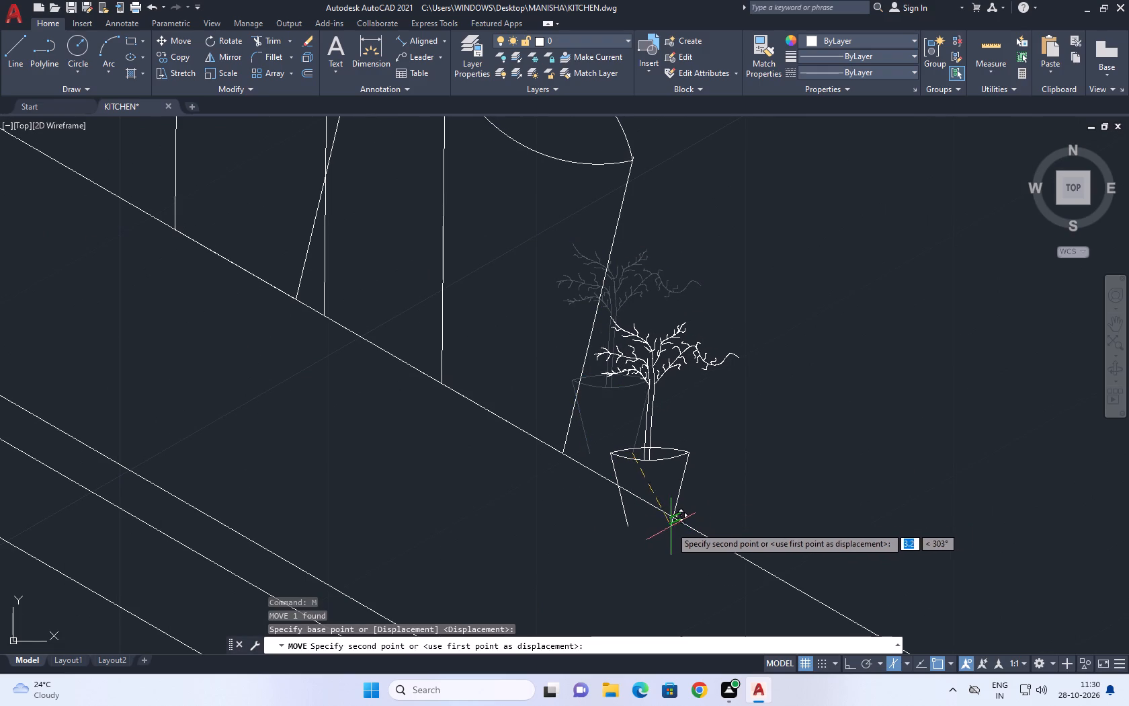
{"action": "left_click", "coordinate": [671, 526]}
Trim the part of the countertop's back edge that runs through the copied plant's pot.
{"action": "scroll", "coordinate": [704, 461], "scroll_direction": "down", "scroll_amount": 3}
{"action": "key", "text": "t"}
{"action": "key", "text": "r"}
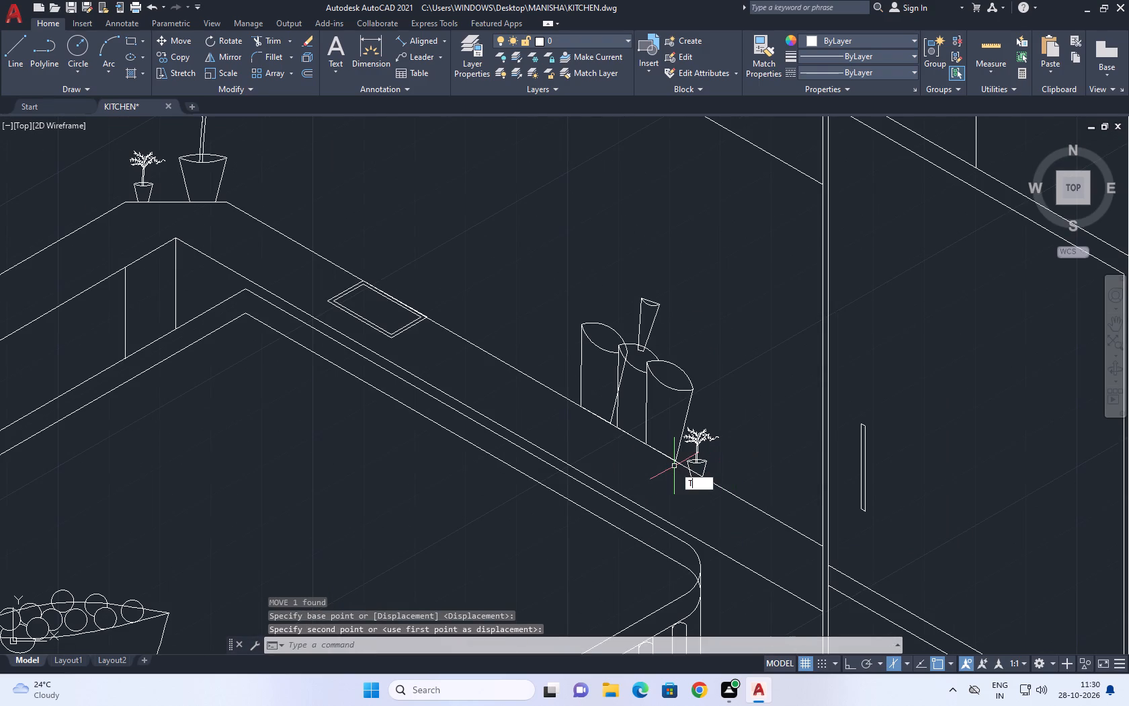
{"action": "key", "text": "space"}
{"action": "scroll", "coordinate": [714, 482], "scroll_direction": "up", "scroll_amount": 2}
{"action": "left_click", "coordinate": [655, 458]}
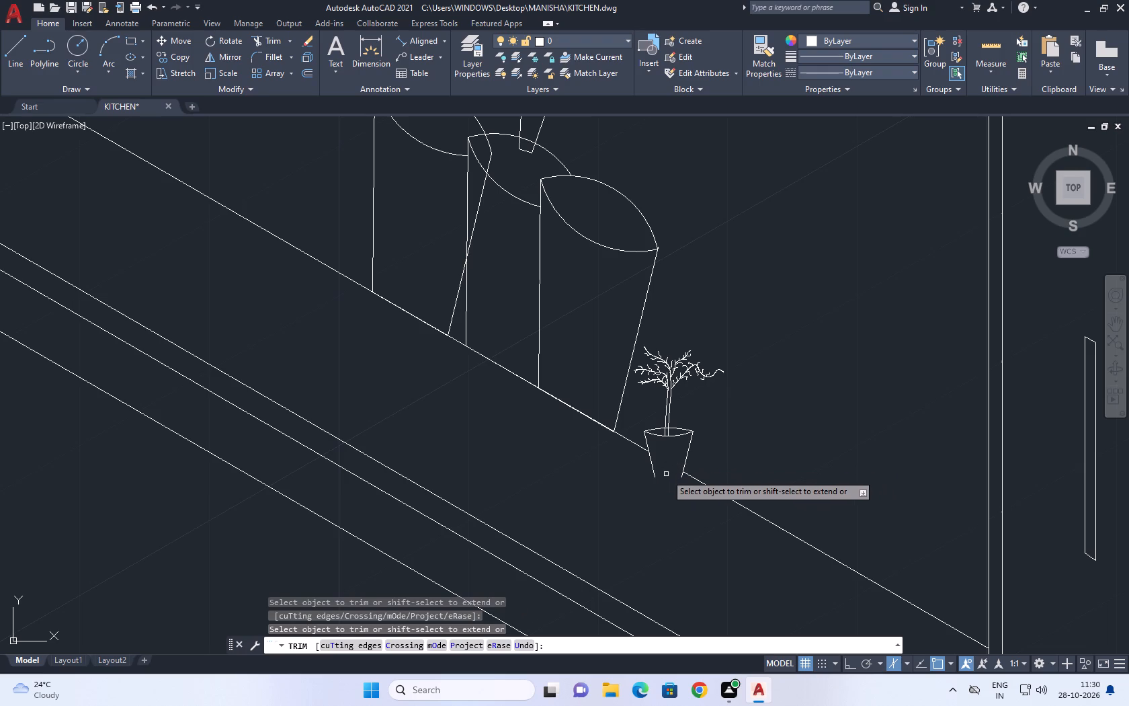
{"action": "key", "text": "Escape"}
Draw a line joining the lower ends of the copied pot's two sides to close its base.
{"action": "key", "text": "l"}
{"action": "key", "text": "space"}
{"action": "scroll", "coordinate": [663, 485], "scroll_direction": "up", "scroll_amount": 2}
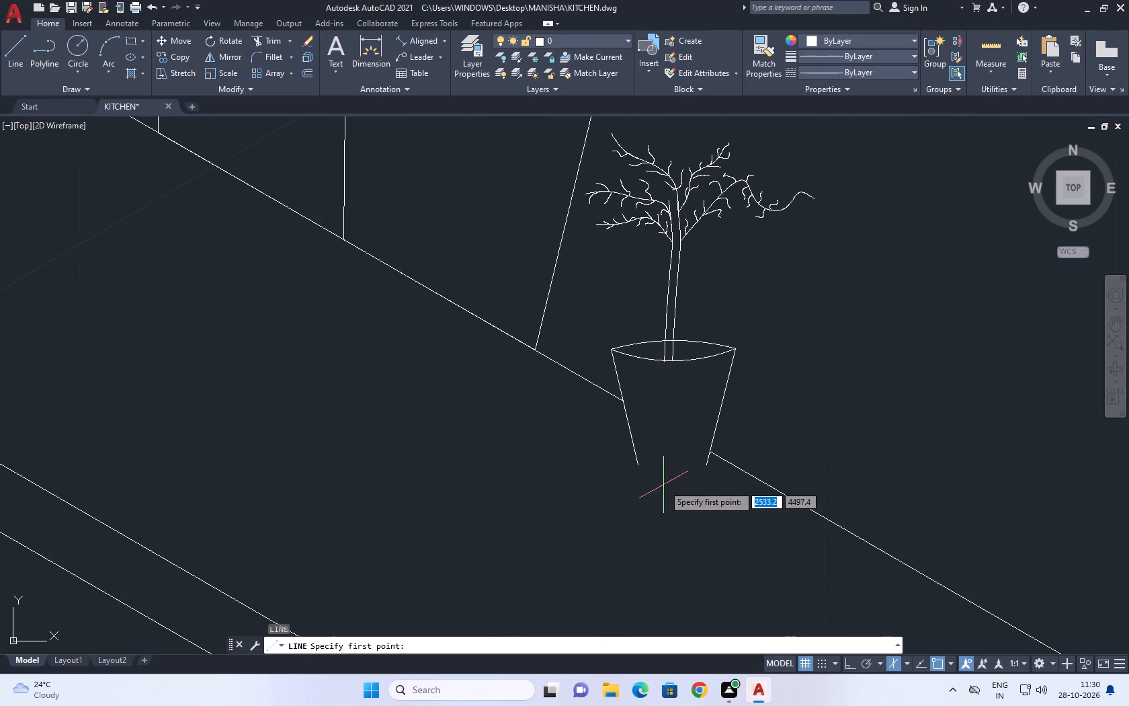
{"action": "left_click", "coordinate": [639, 467]}
{"action": "left_click", "coordinate": [708, 466]}
{"action": "key", "text": "Escape"}
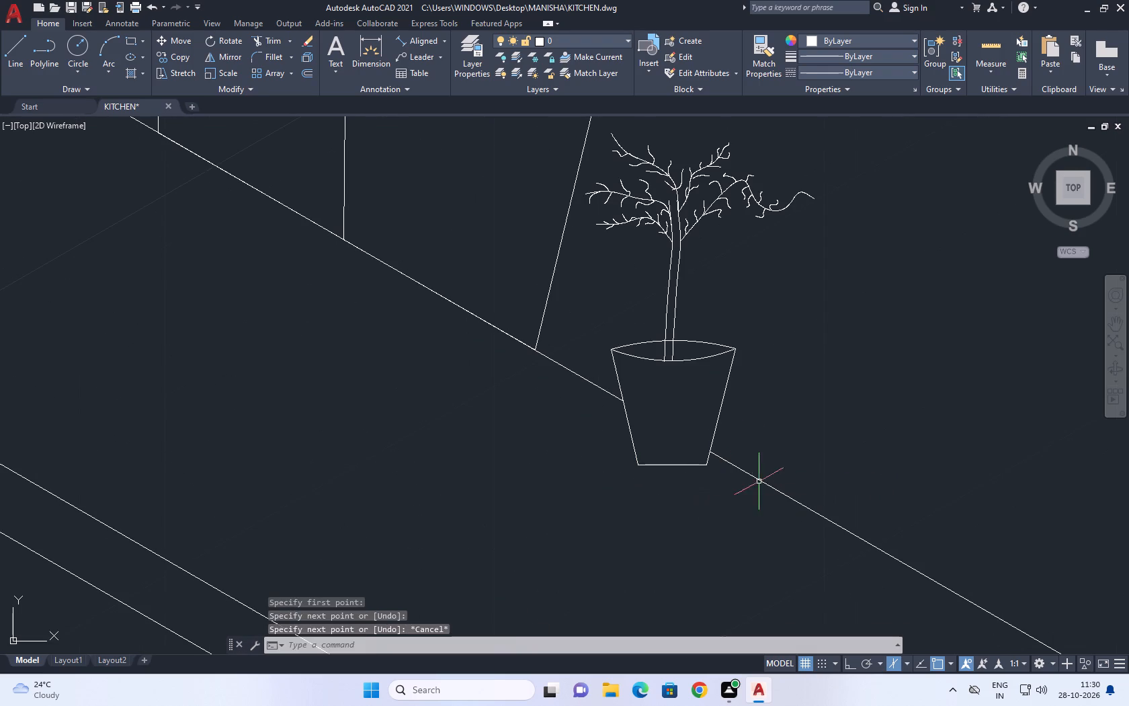
Look through the Tool Palettes' sample categories, including Civil, Structural, Mechanical and Architectural, for a block suitable as a kitchen accessory.
{"action": "scroll", "coordinate": [726, 433], "scroll_direction": "down", "scroll_amount": 5}
{"action": "middle_click_drag", "start_coordinate": [765, 422], "coordinate": [765, 432]}
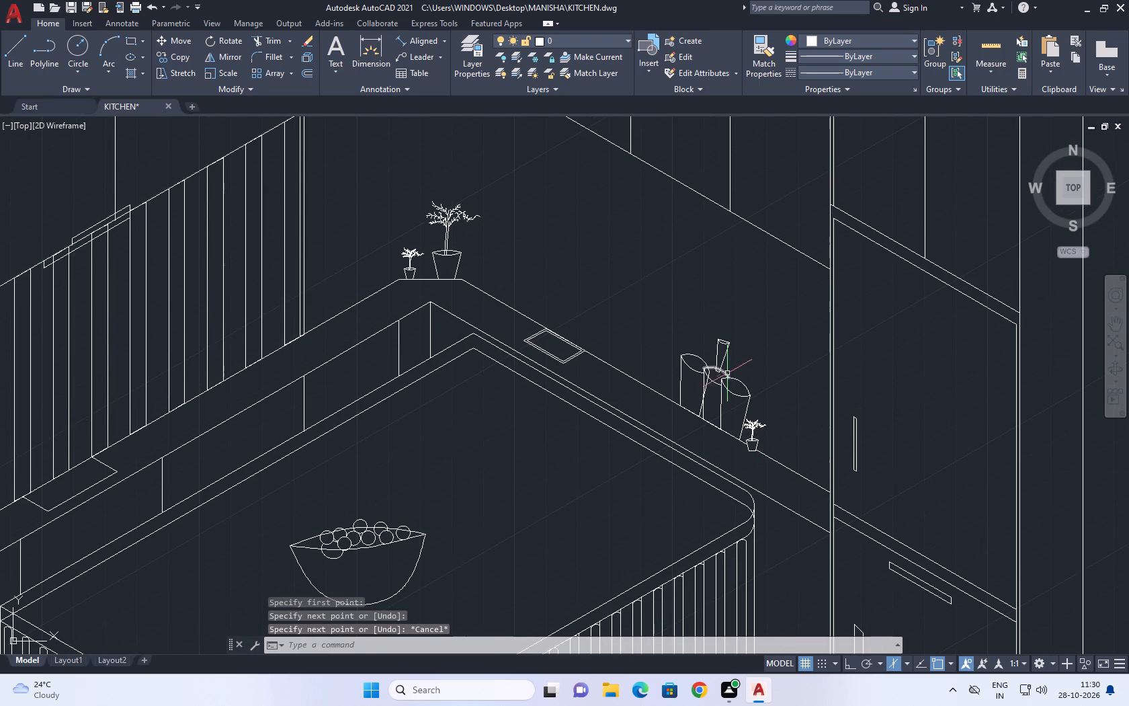
{"action": "middle_click_drag", "start_coordinate": [725, 370], "coordinate": [709, 416]}
{"action": "scroll", "coordinate": [722, 432], "scroll_direction": "up", "scroll_amount": 1}
{"action": "middle_click_drag", "start_coordinate": [710, 414], "coordinate": [661, 469]}
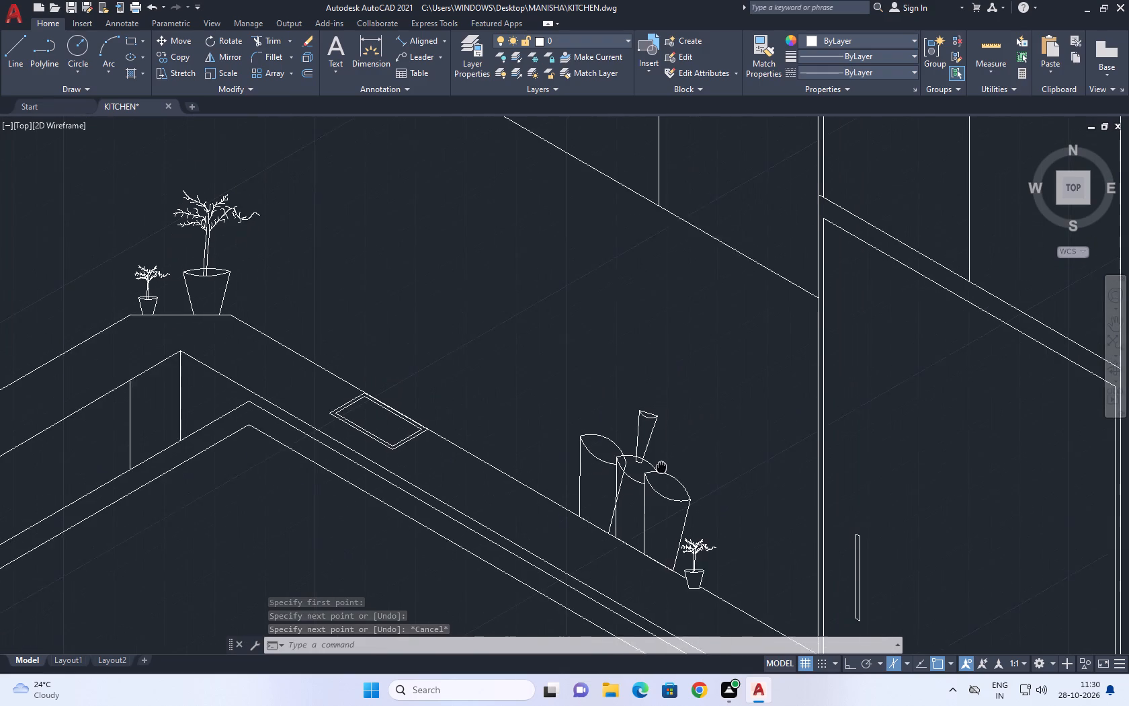
{"action": "middle_click_drag", "start_coordinate": [661, 469], "coordinate": [660, 482]}
{"action": "type", "text": "TP"}
{"action": "key", "text": "space"}
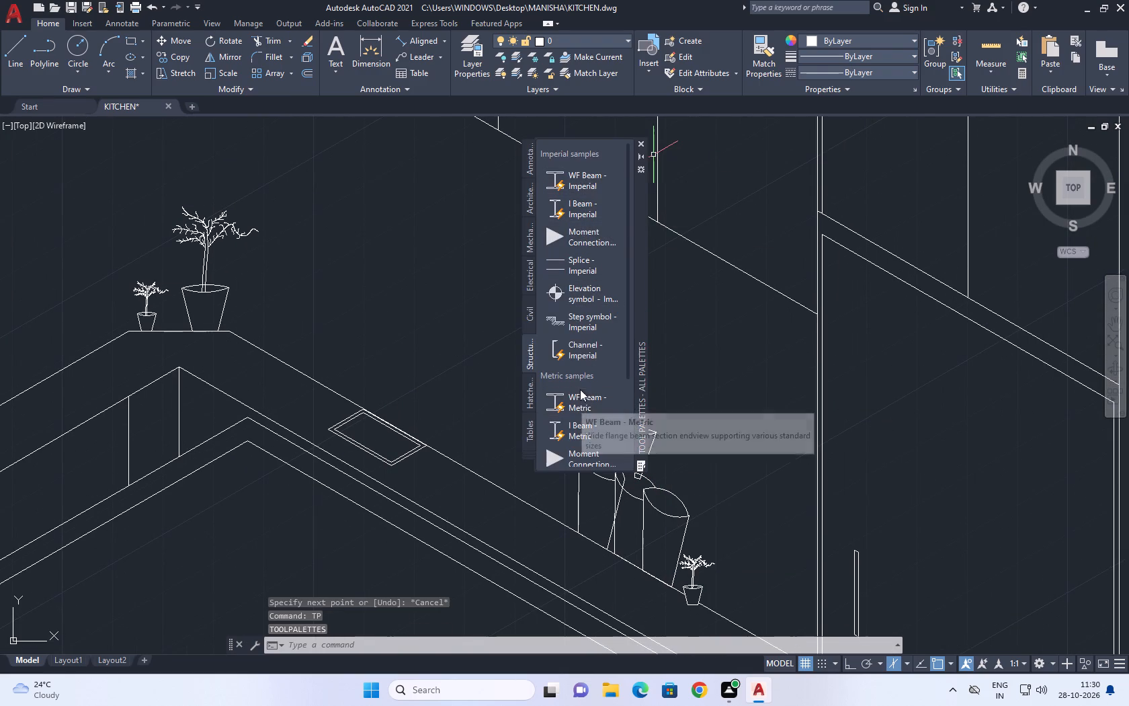
{"action": "left_click", "coordinate": [532, 395]}
{"action": "left_click", "coordinate": [530, 426]}
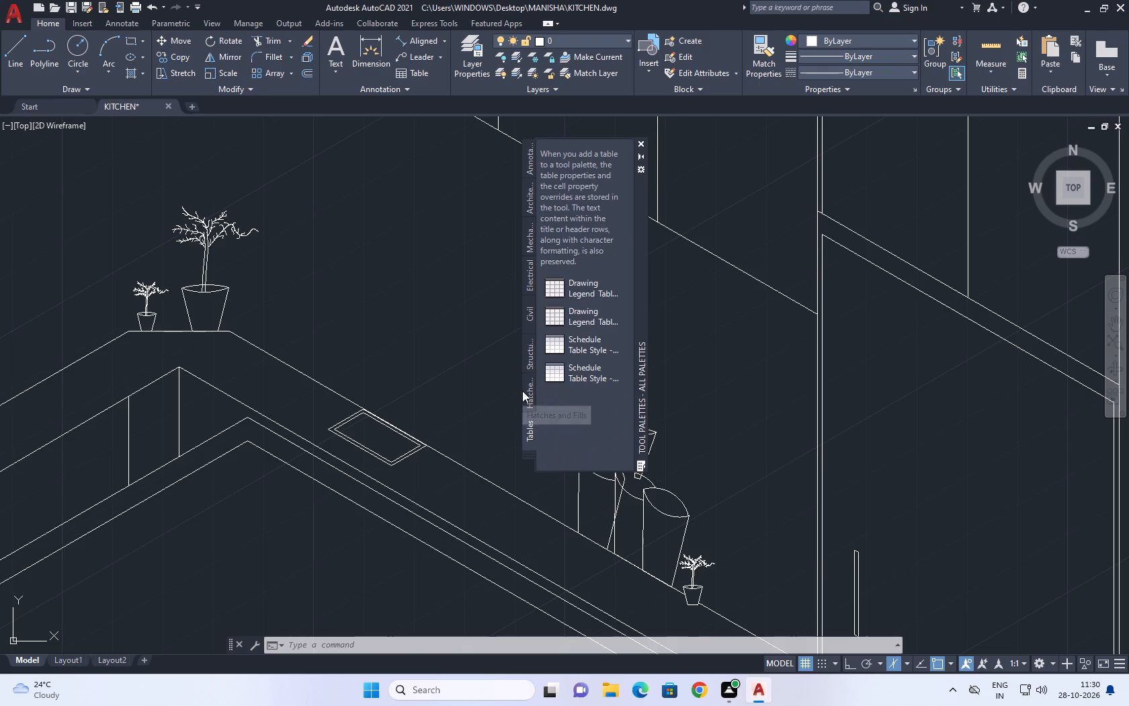
{"action": "left_click", "coordinate": [530, 393]}
{"action": "left_click", "coordinate": [534, 350]}
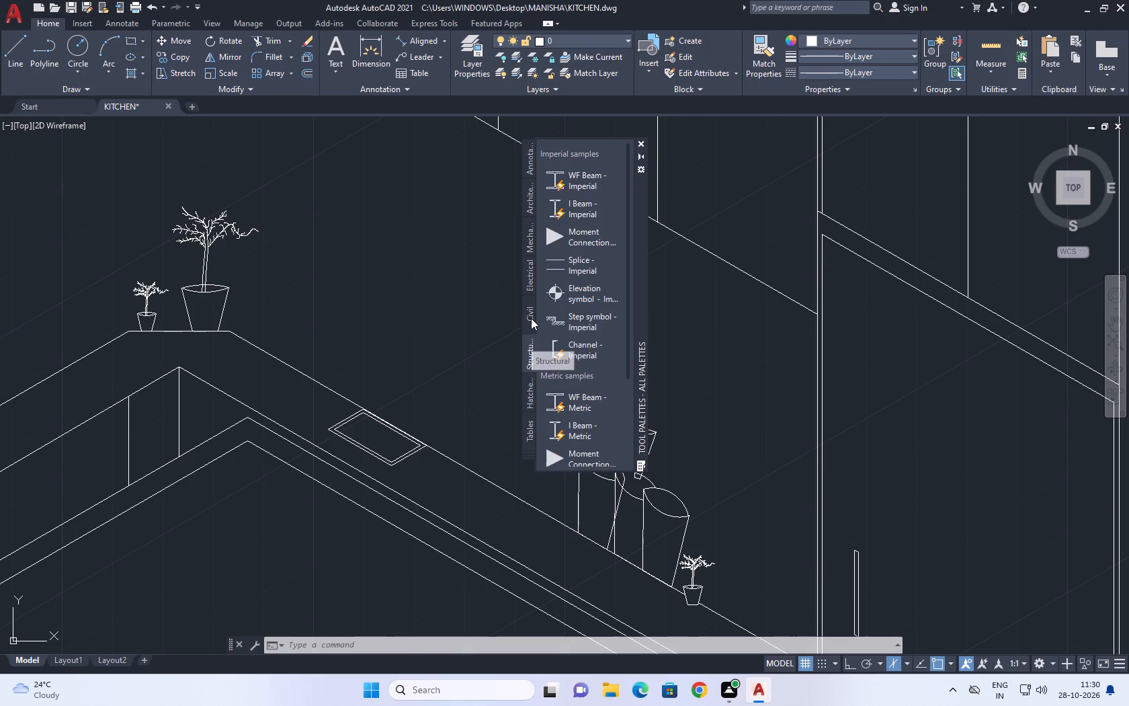
{"action": "left_click", "coordinate": [530, 317]}
{"action": "scroll", "coordinate": [562, 325], "scroll_direction": "down", "scroll_amount": 4}
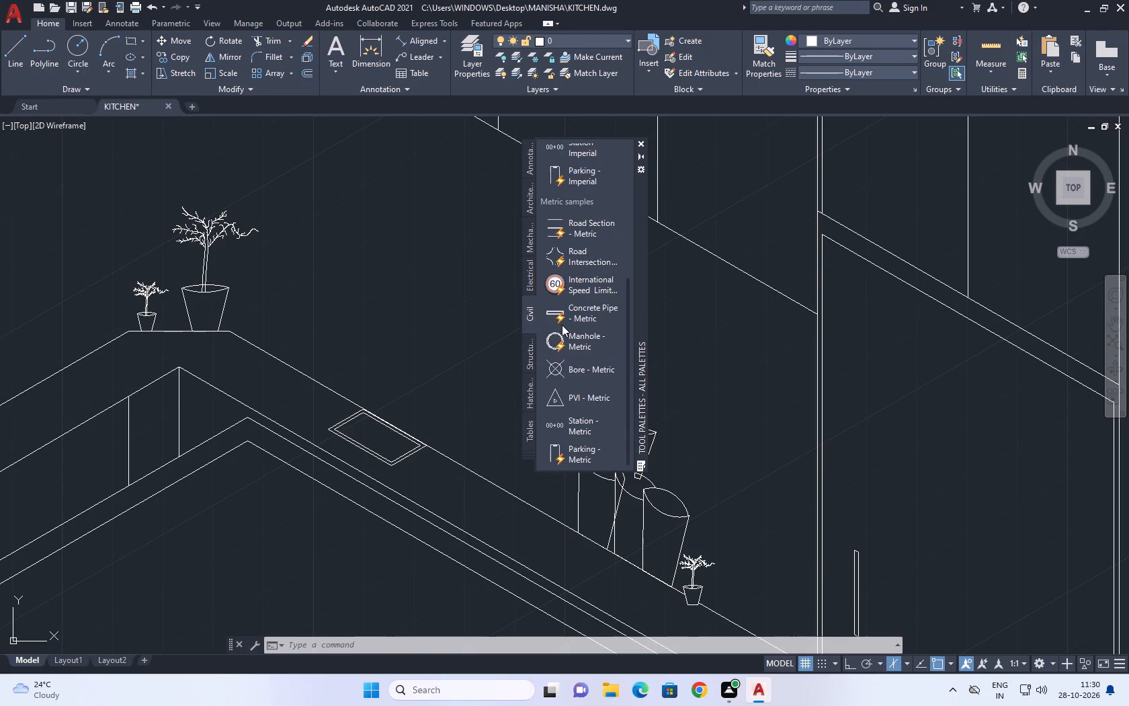
{"action": "scroll", "coordinate": [562, 325], "scroll_direction": "down", "scroll_amount": 6}
{"action": "scroll", "coordinate": [562, 331], "scroll_direction": "up", "scroll_amount": 6}
{"action": "scroll", "coordinate": [560, 323], "scroll_direction": "down", "scroll_amount": 4}
{"action": "left_click", "coordinate": [532, 287]}
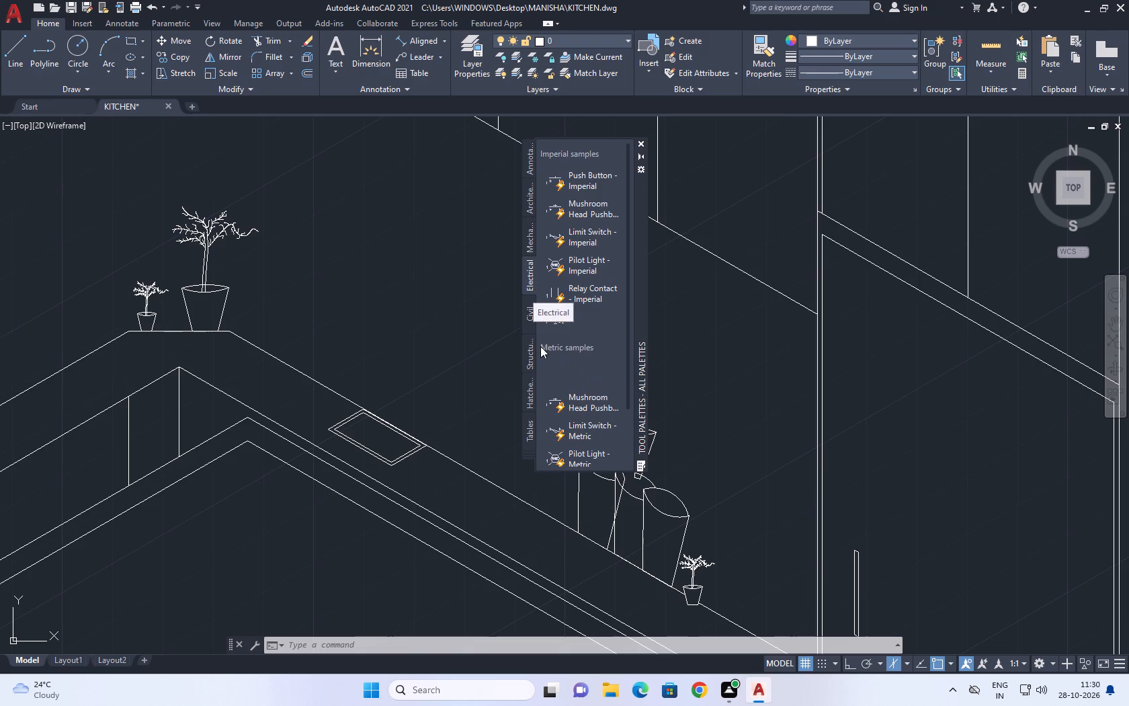
{"action": "left_click", "coordinate": [534, 245]}
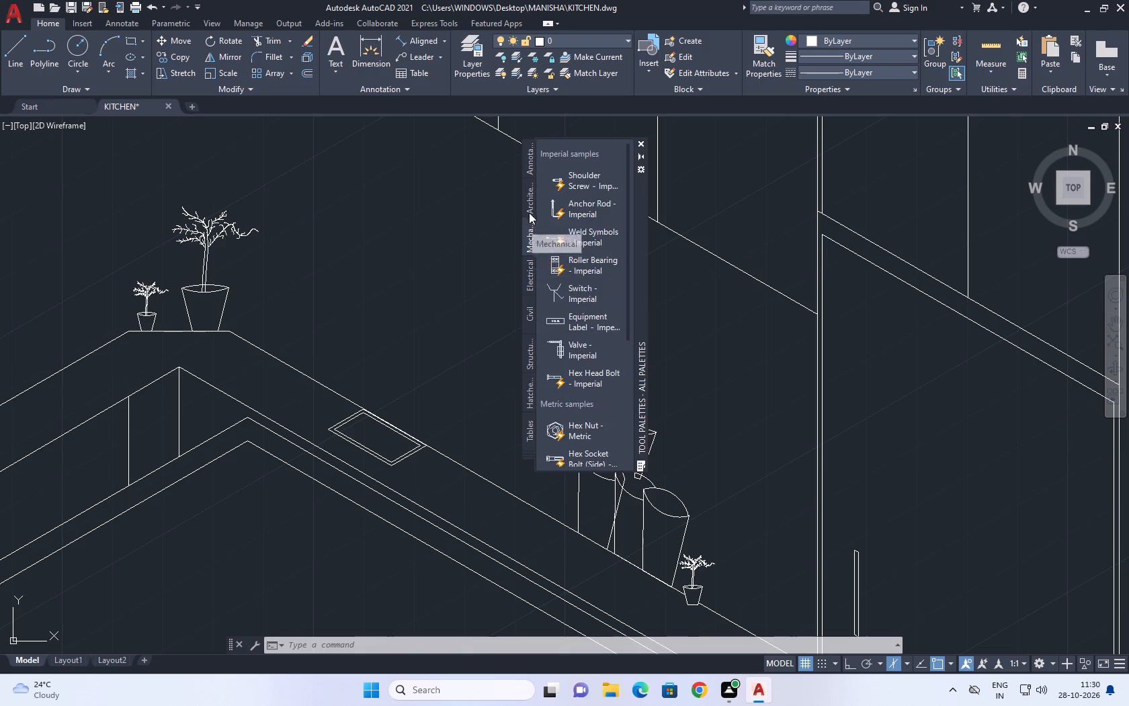
{"action": "left_click", "coordinate": [528, 209]}
{"action": "left_click", "coordinate": [528, 169]}
{"action": "scroll", "coordinate": [524, 163], "scroll_direction": "up", "scroll_amount": 3}
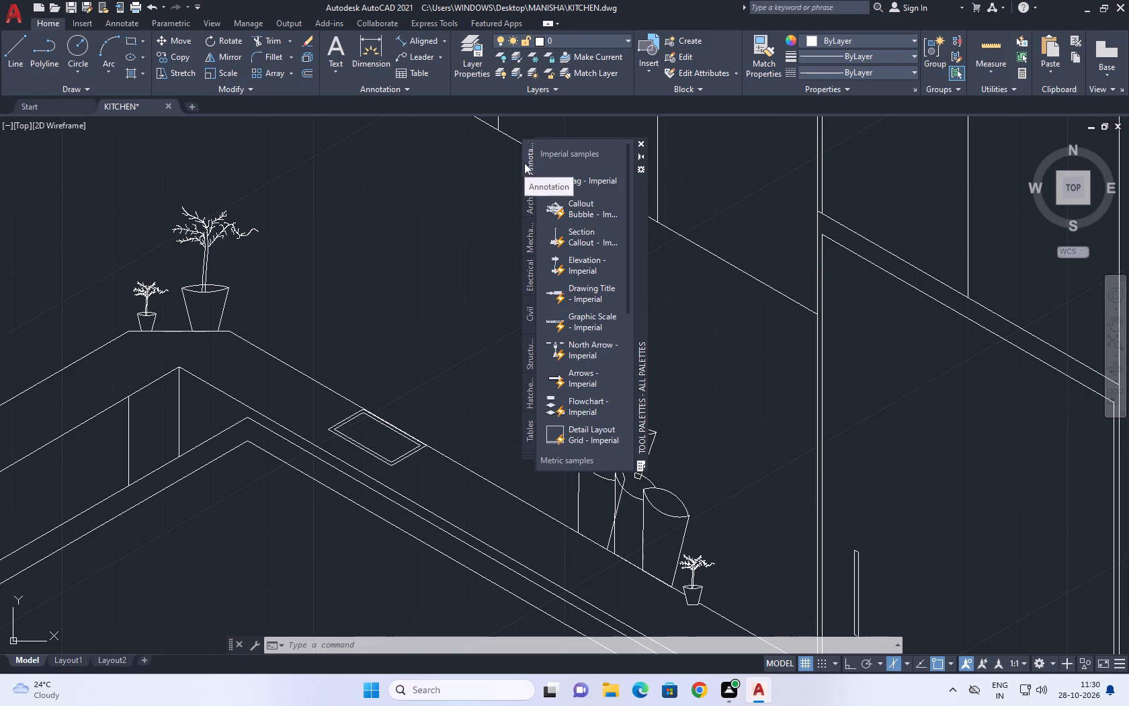
{"action": "scroll", "coordinate": [524, 163], "scroll_direction": "up", "scroll_amount": 2}
{"action": "left_click", "coordinate": [532, 358]}
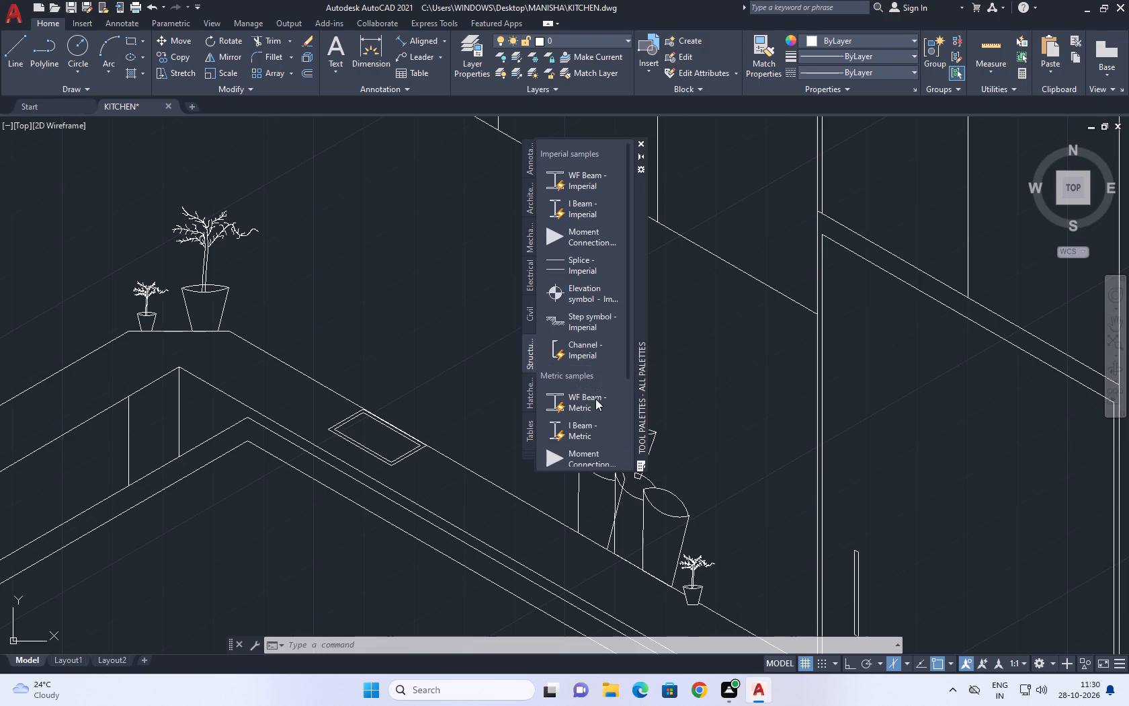
{"action": "scroll", "coordinate": [571, 391], "scroll_direction": "down", "scroll_amount": 5}
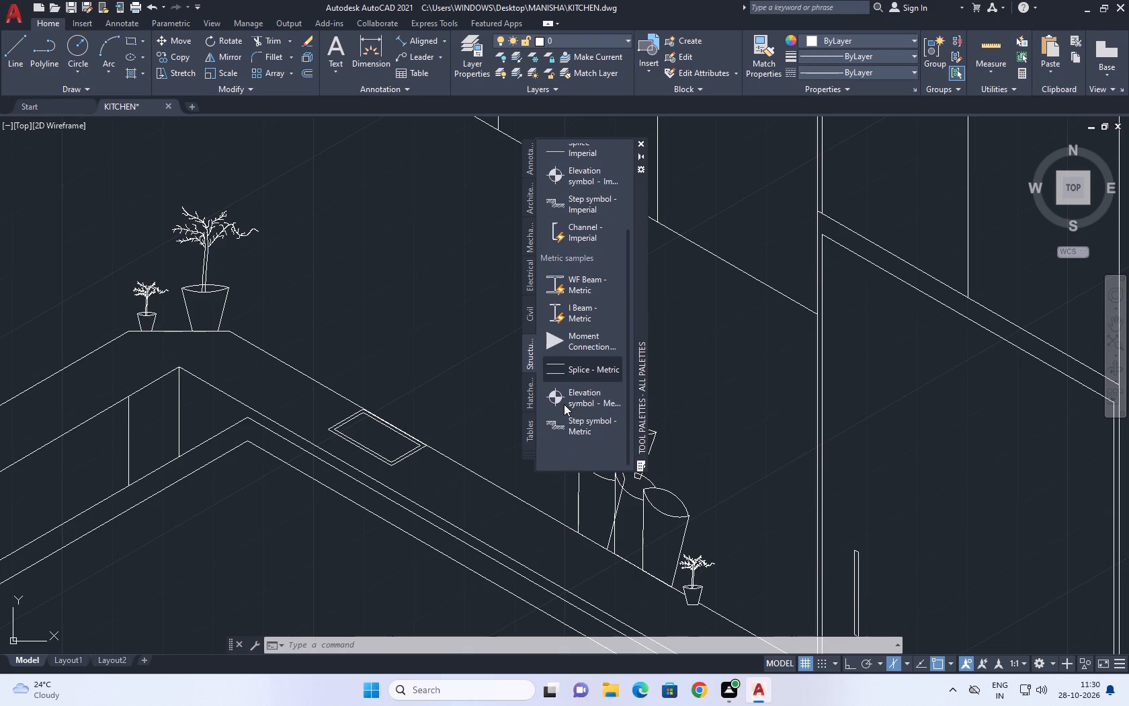
{"action": "scroll", "coordinate": [564, 404], "scroll_direction": "down", "scroll_amount": 5}
{"action": "scroll", "coordinate": [552, 341], "scroll_direction": "up", "scroll_amount": 8}
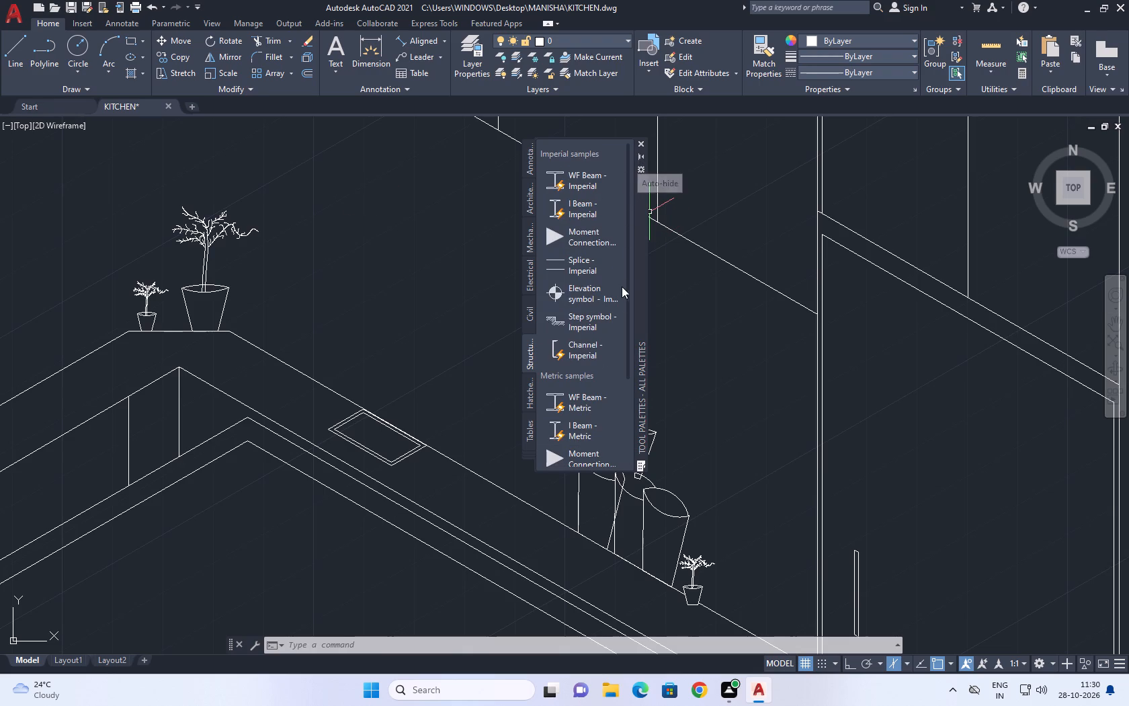
{"action": "scroll", "coordinate": [569, 401], "scroll_direction": "down", "scroll_amount": 1}
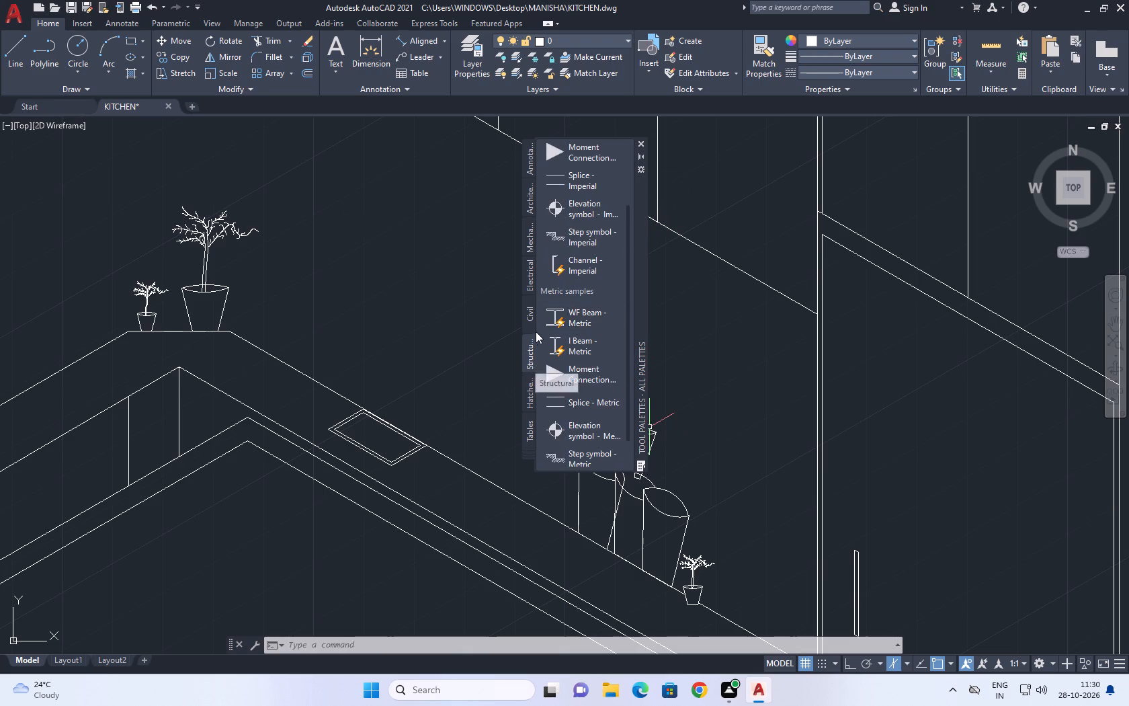
{"action": "left_click", "coordinate": [526, 314]}
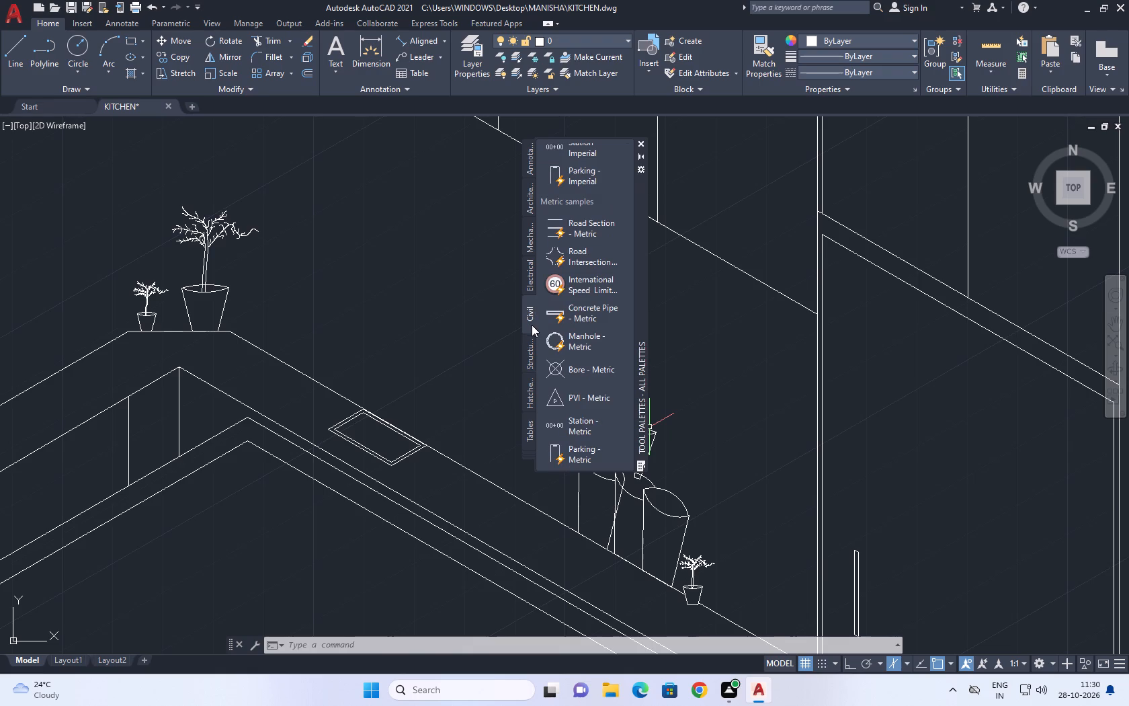
{"action": "scroll", "coordinate": [585, 358], "scroll_direction": "down", "scroll_amount": 5}
{"action": "scroll", "coordinate": [584, 360], "scroll_direction": "up", "scroll_amount": 6}
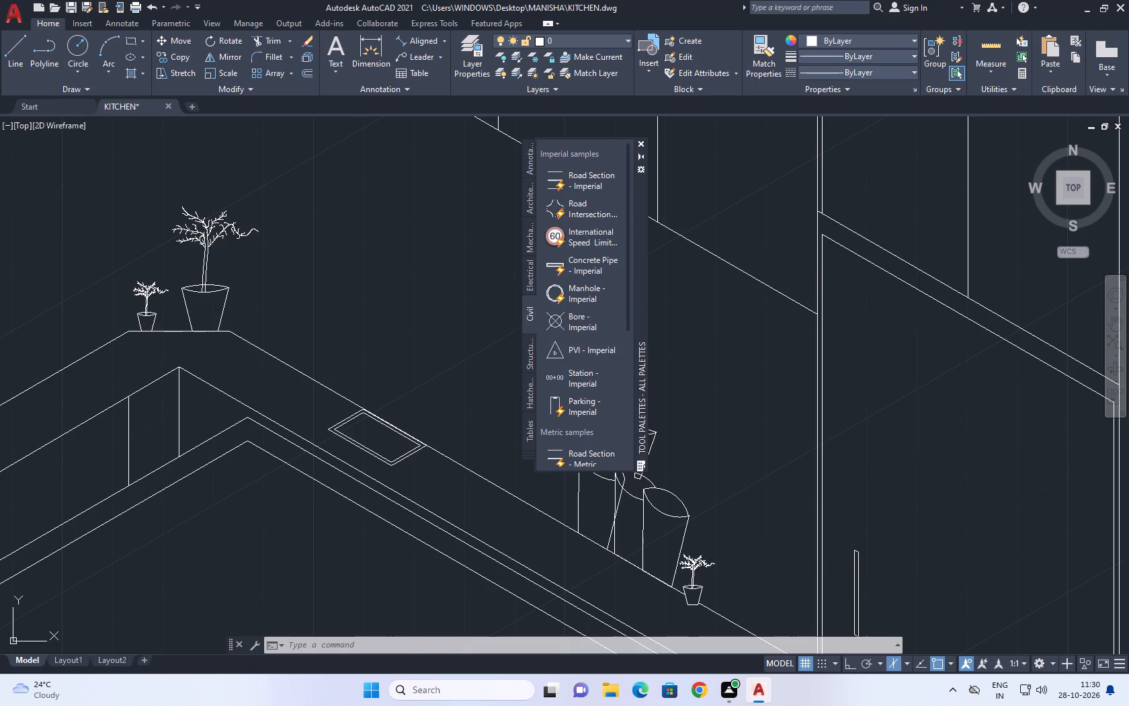
{"action": "scroll", "coordinate": [578, 355], "scroll_direction": "down", "scroll_amount": 5}
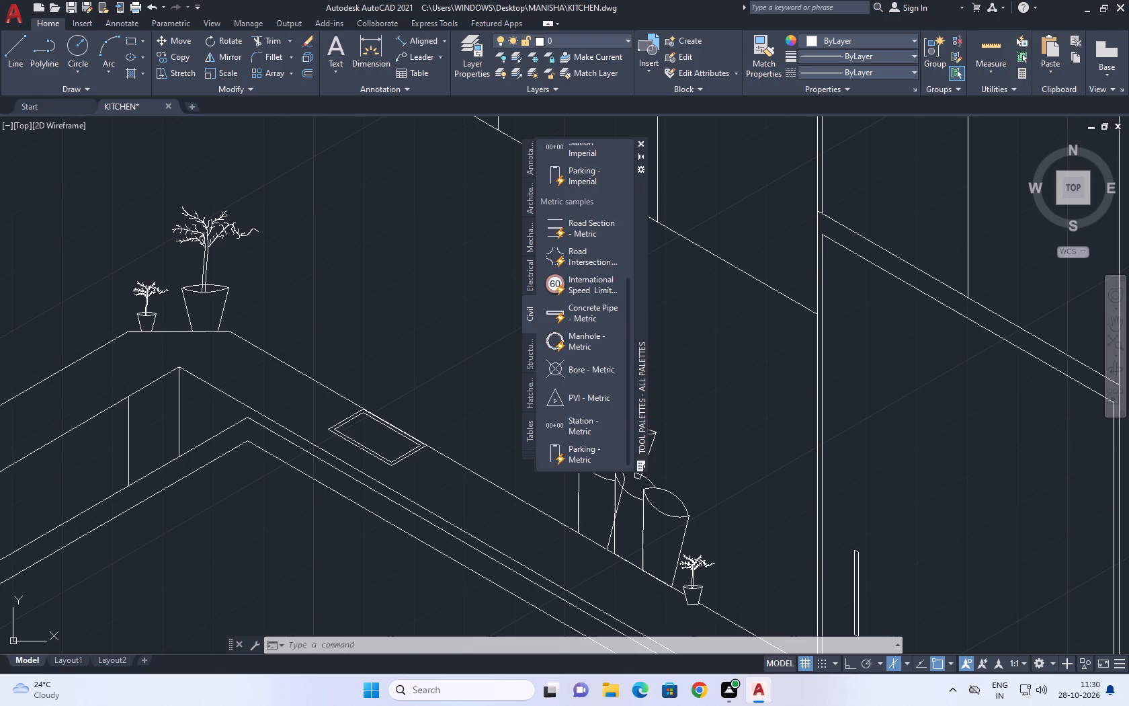
{"action": "left_click", "coordinate": [641, 140]}
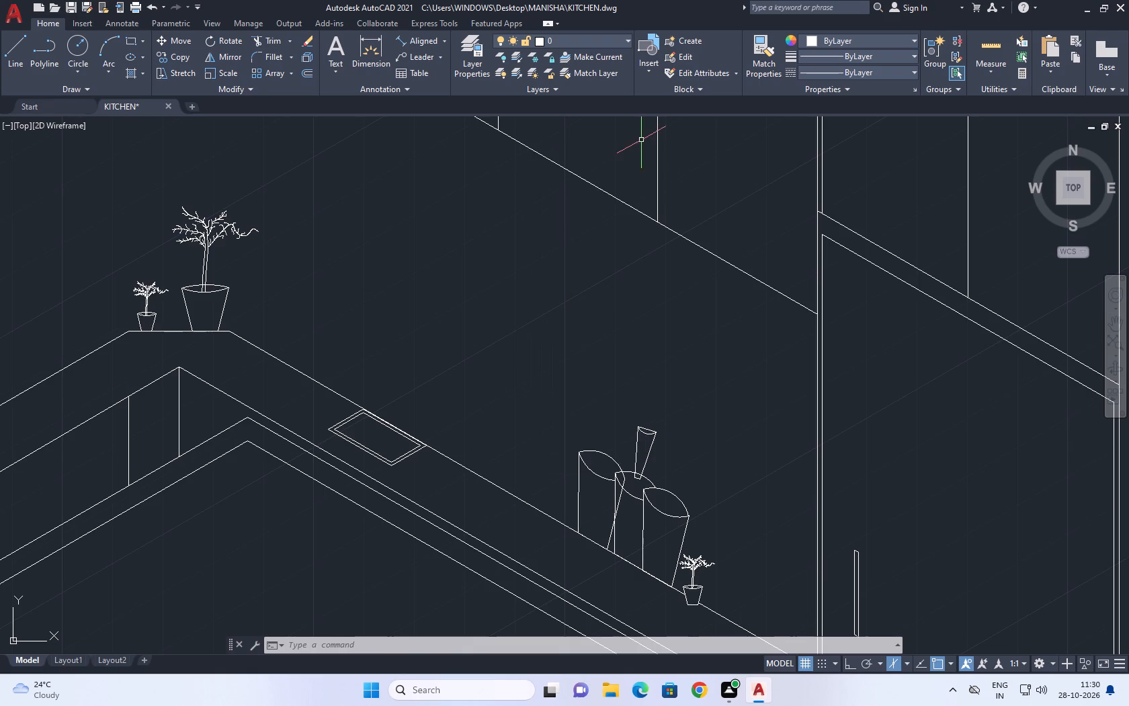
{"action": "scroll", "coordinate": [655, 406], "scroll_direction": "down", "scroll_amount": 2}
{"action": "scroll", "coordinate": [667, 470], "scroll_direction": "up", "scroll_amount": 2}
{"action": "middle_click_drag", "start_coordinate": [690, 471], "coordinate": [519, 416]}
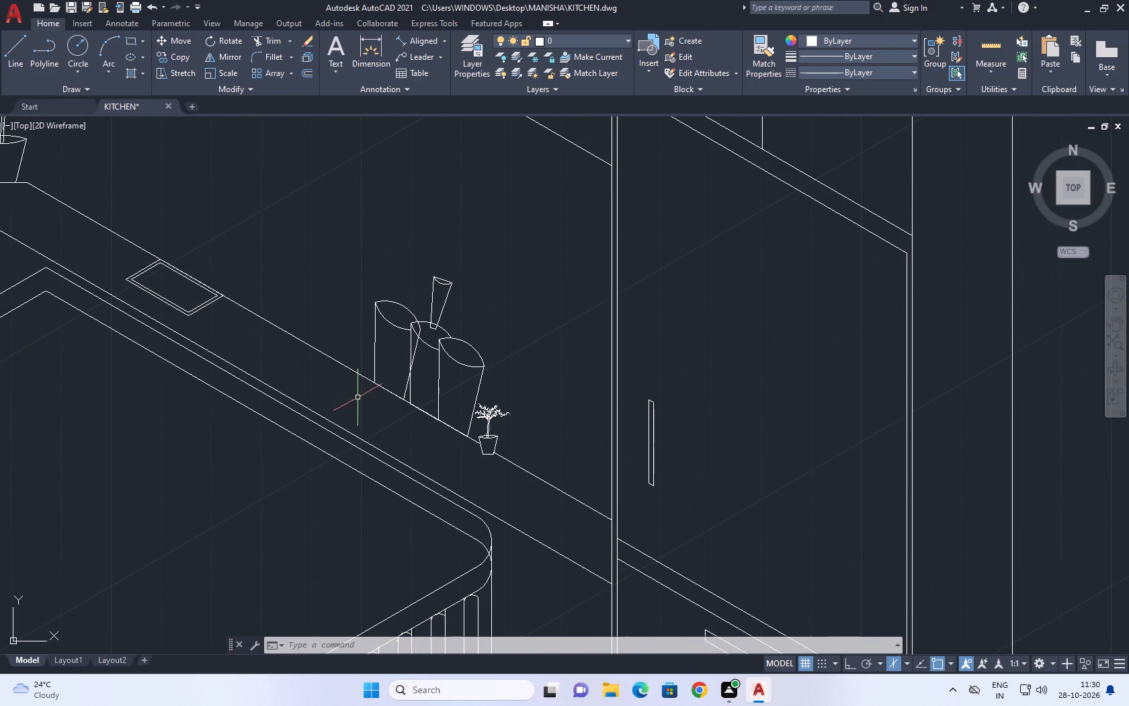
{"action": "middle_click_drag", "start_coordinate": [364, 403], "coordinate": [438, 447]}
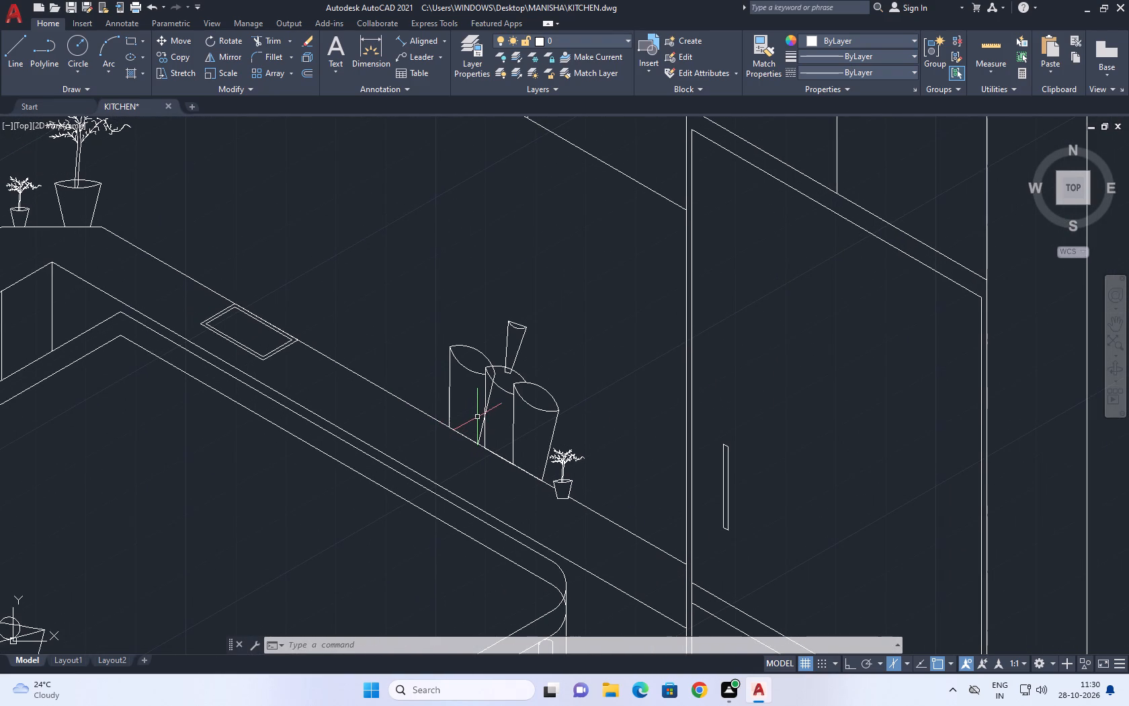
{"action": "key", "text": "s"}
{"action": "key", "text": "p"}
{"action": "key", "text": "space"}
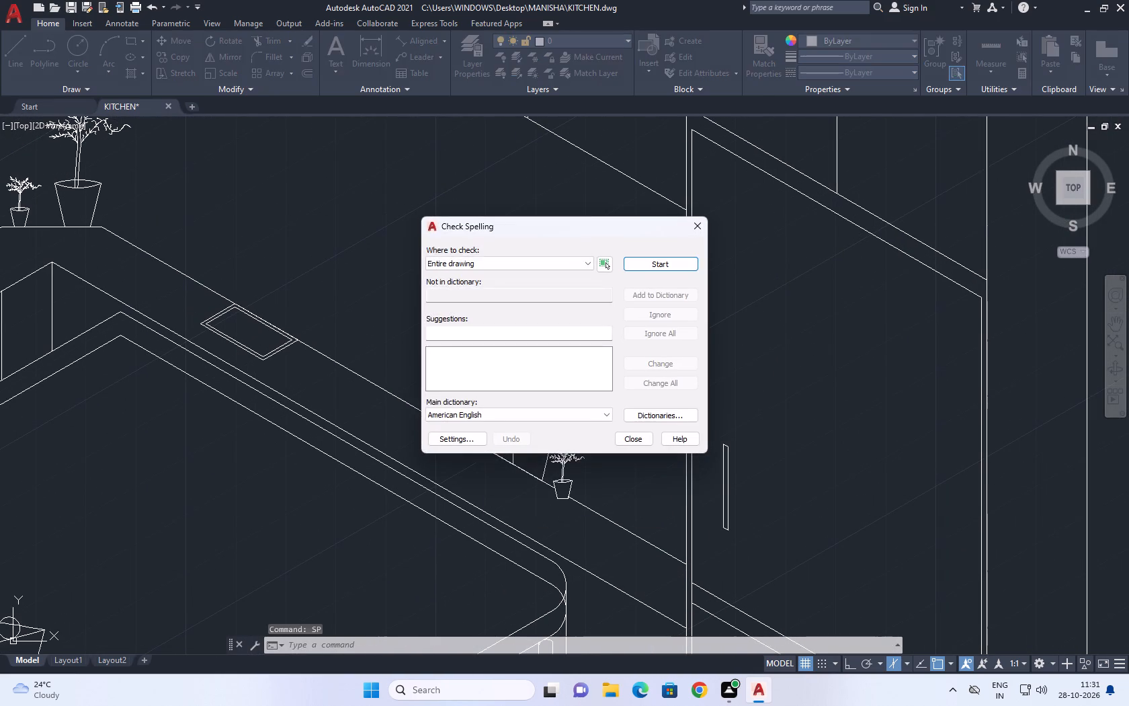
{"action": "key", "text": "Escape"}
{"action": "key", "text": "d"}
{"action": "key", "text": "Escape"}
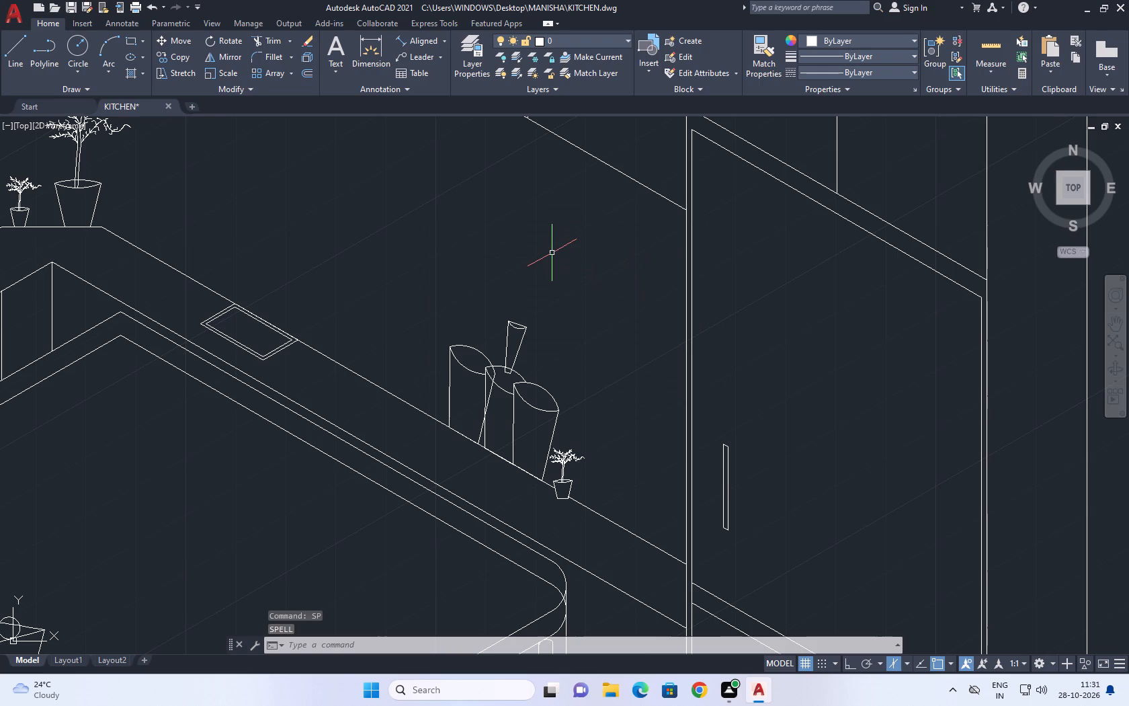
Draw a wavy spline stem rising from the front rim curve of the tapered item on the countertop, its tip bending left.
{"action": "type", "text": "SP"}
{"action": "key", "text": "l"}
{"action": "key", "text": "space"}
{"action": "scroll", "coordinate": [515, 315], "scroll_direction": "up", "scroll_amount": 3}
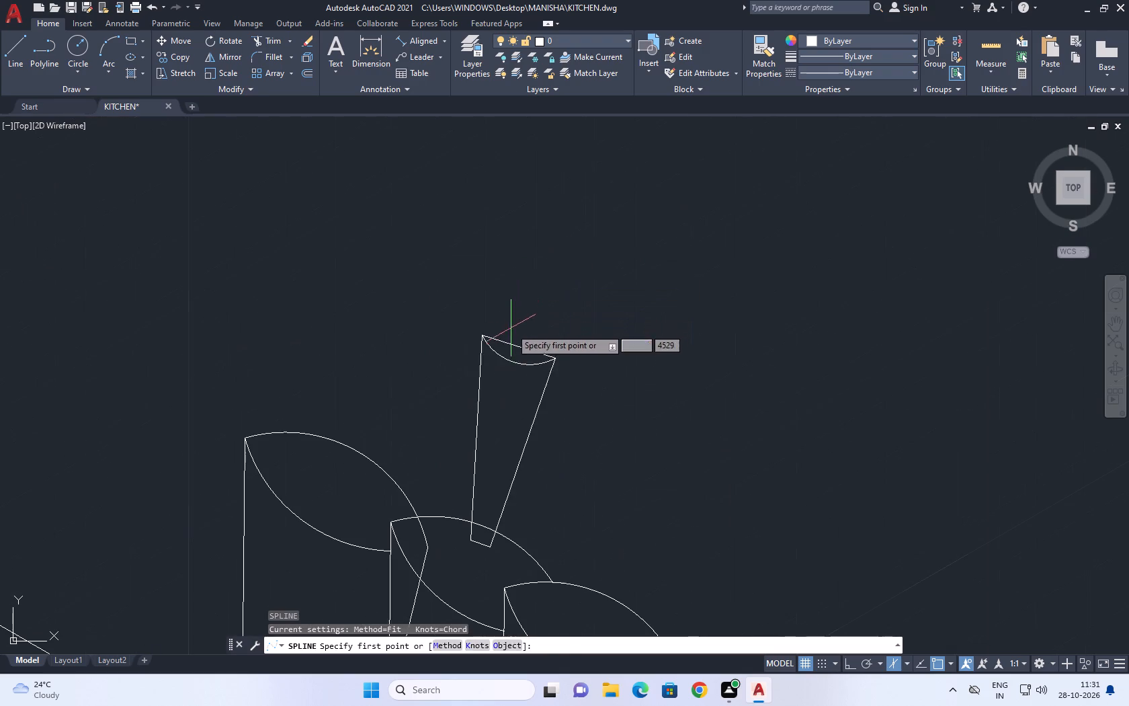
{"action": "left_click", "coordinate": [510, 356]}
{"action": "left_click", "coordinate": [519, 317]}
{"action": "left_click", "coordinate": [507, 301]}
{"action": "double_click", "coordinate": [502, 293]}
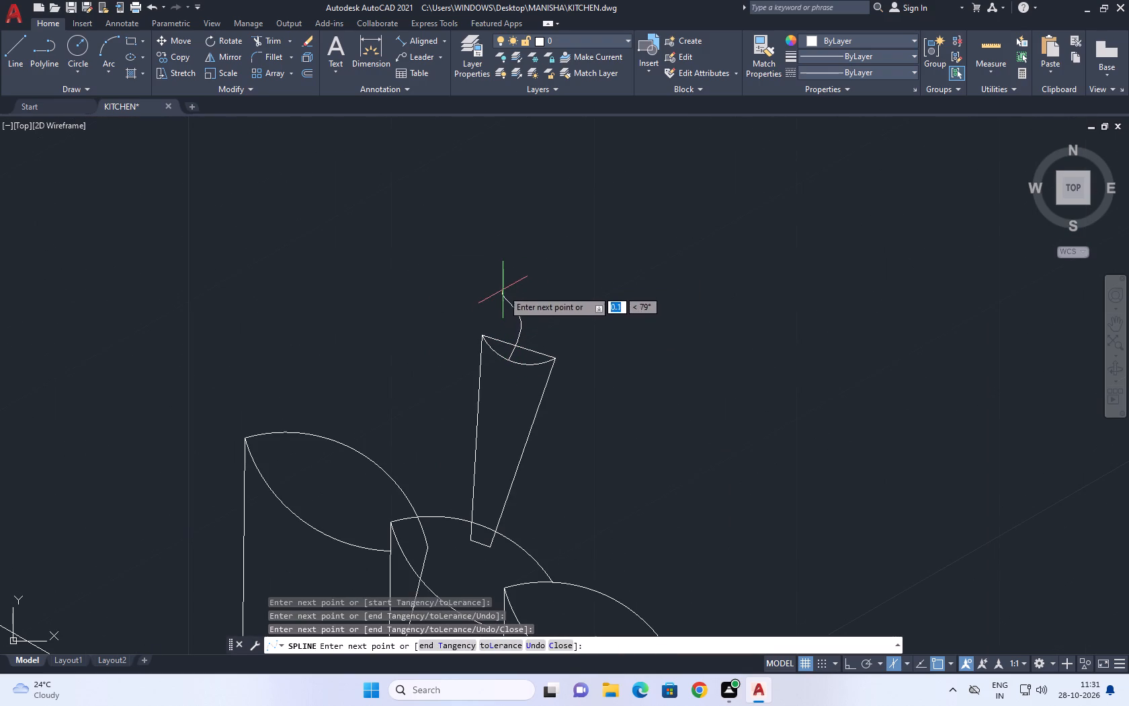
{"action": "key", "text": "space"}
Draw a second spline stem from the same rim point, rising beside the first and curling right at its tip.
{"action": "key", "text": "space"}
{"action": "left_click", "coordinate": [513, 356]}
{"action": "left_click", "coordinate": [541, 326]}
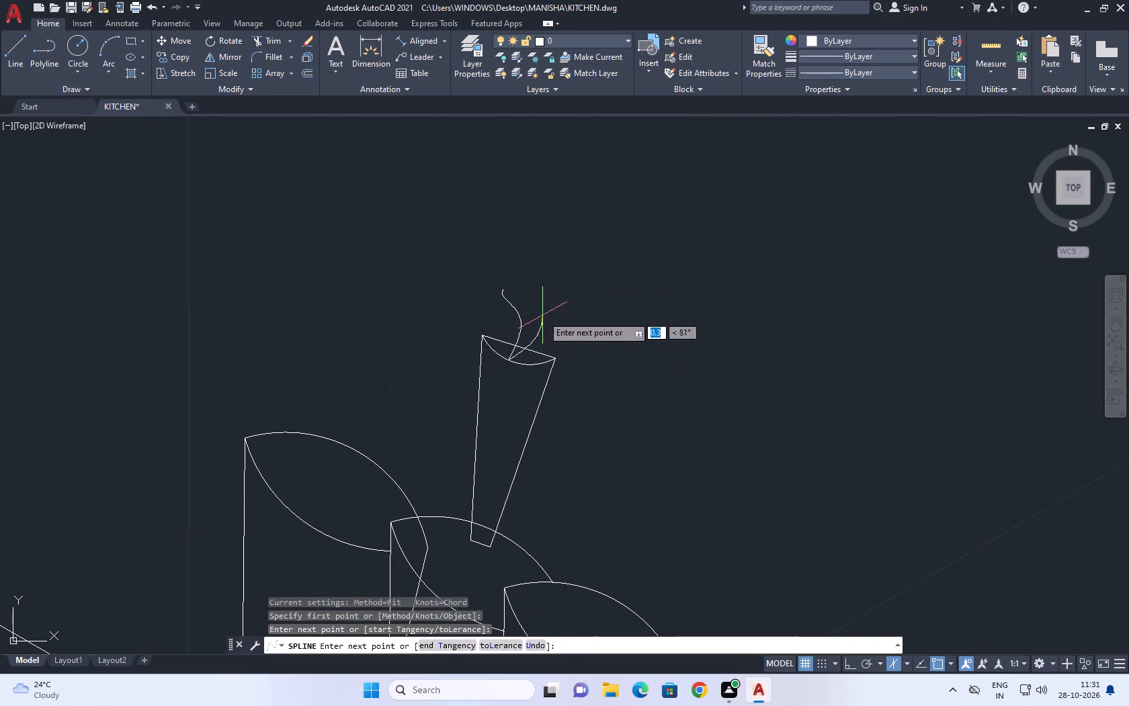
{"action": "left_click_drag", "start_coordinate": [542, 315], "coordinate": [540, 309]}
{"action": "left_click_drag", "start_coordinate": [539, 303], "coordinate": [545, 301]}
{"action": "left_click_drag", "start_coordinate": [551, 300], "coordinate": [562, 303]}
{"action": "key", "text": "space"}
Draw a nearly horizontal spline stem from the tapered item's straight rim line, extending right just beyond the rim.
{"action": "key", "text": "space"}
{"action": "left_click", "coordinate": [522, 343]}
{"action": "left_click_drag", "start_coordinate": [530, 343], "coordinate": [551, 343]}
{"action": "left_click", "coordinate": [556, 343]}
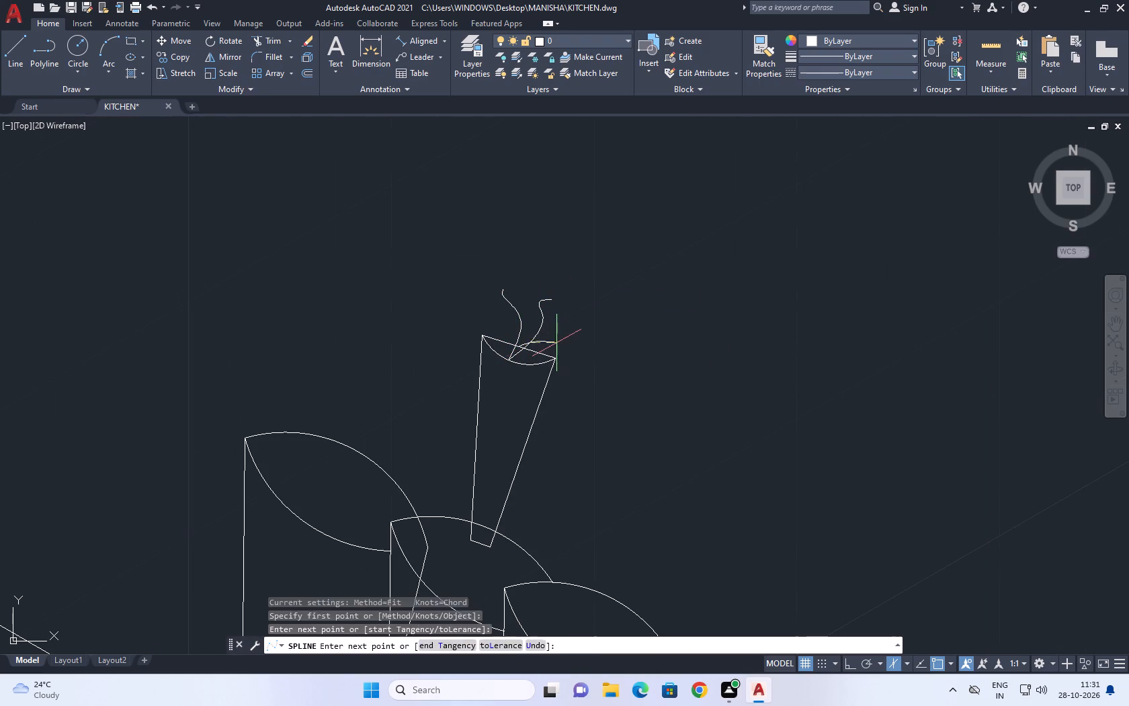
{"action": "left_click", "coordinate": [567, 342]}
{"action": "left_click", "coordinate": [571, 342]}
{"action": "key", "text": "space"}
Draw a low spline stem from the shared rim point, passing over the right end of the rim with its tip turned up.
{"action": "key", "text": "space"}
{"action": "left_click", "coordinate": [515, 362]}
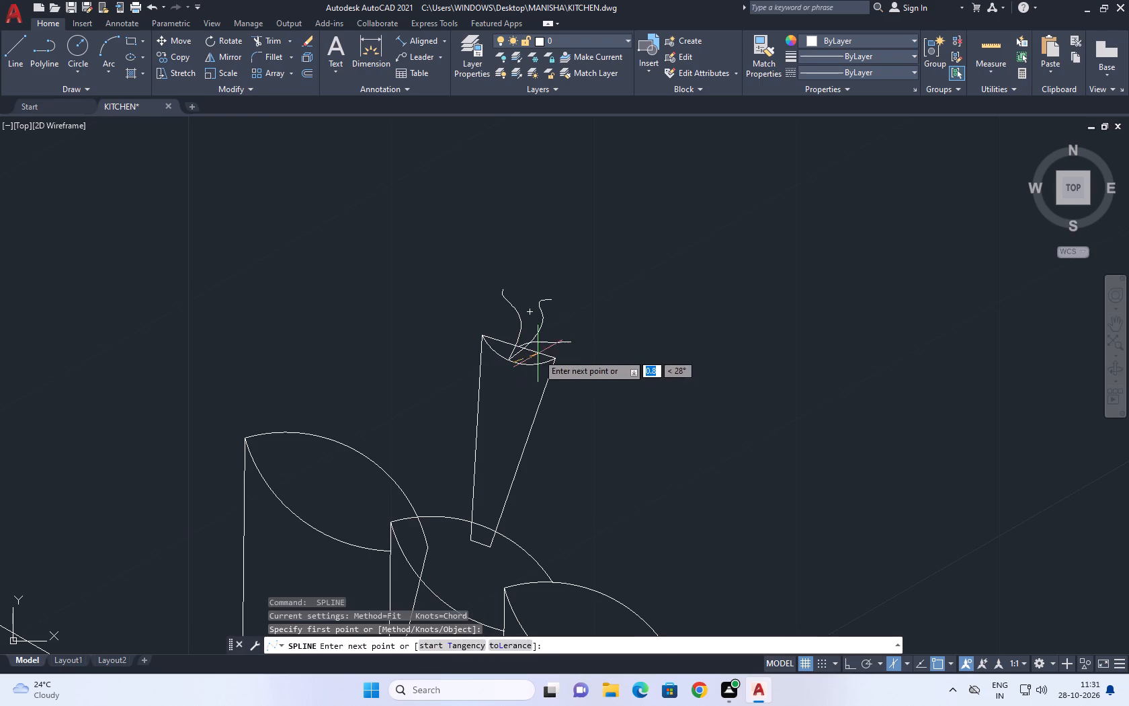
{"action": "left_click", "coordinate": [541, 354]}
{"action": "left_click", "coordinate": [550, 354]}
{"action": "left_click", "coordinate": [556, 354]}
{"action": "left_click", "coordinate": [570, 350]}
{"action": "key", "text": "space"}
Draw a short spline stem from the shared rim point, rising along the rim's left side and curling left at its tip.
{"action": "key", "text": "space"}
{"action": "left_click", "coordinate": [511, 360]}
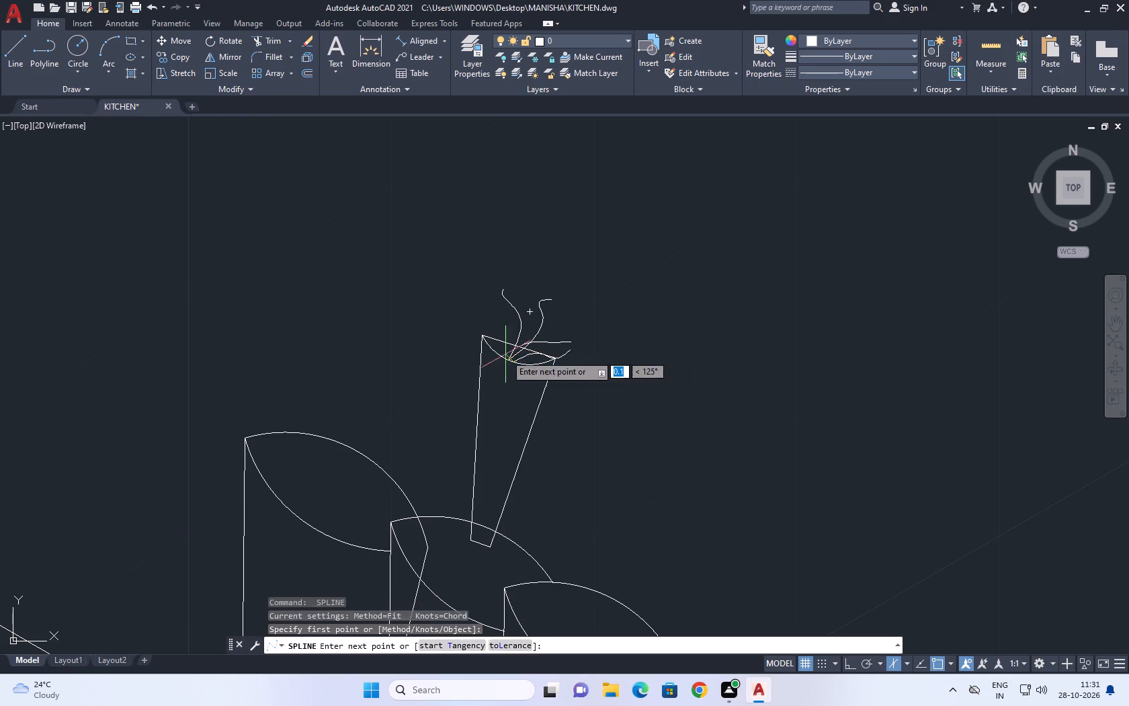
{"action": "left_click", "coordinate": [495, 342]}
{"action": "left_click", "coordinate": [495, 334]}
{"action": "left_click", "coordinate": [497, 329]}
{"action": "left_click", "coordinate": [493, 324]}
{"action": "left_click", "coordinate": [489, 320]}
{"action": "key", "text": "space"}
Draw a taller spline stem rising almost vertically from the shared rim point, between the short stem and the first one, bending left.
{"action": "key", "text": "space"}
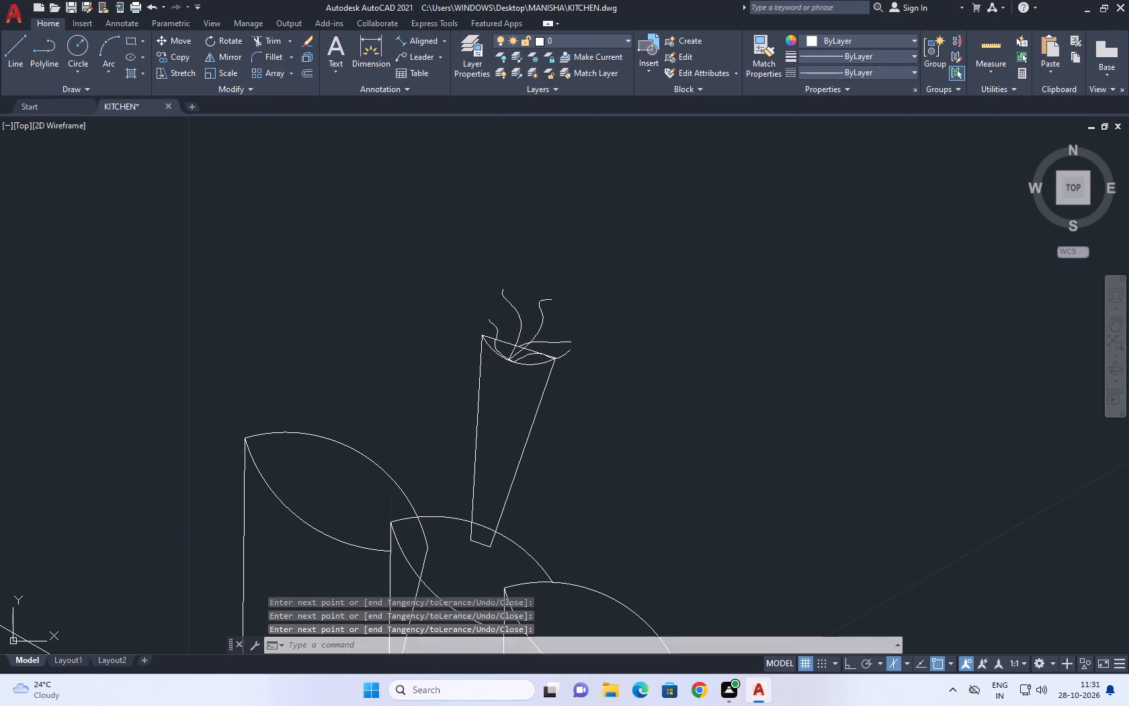
{"action": "left_click_drag", "start_coordinate": [506, 359], "coordinate": [506, 352]}
{"action": "left_click", "coordinate": [506, 335]}
{"action": "left_click_drag", "start_coordinate": [506, 323], "coordinate": [505, 316]}
{"action": "left_click", "coordinate": [495, 301]}
{"action": "left_click", "coordinate": [486, 296]}
{"action": "key", "text": "space"}
Examine the whole kitchen drawing, including the furnished countertop and the upper cabinets around the corner, for remaining details.
{"action": "scroll", "coordinate": [601, 334], "scroll_direction": "down", "scroll_amount": 3}
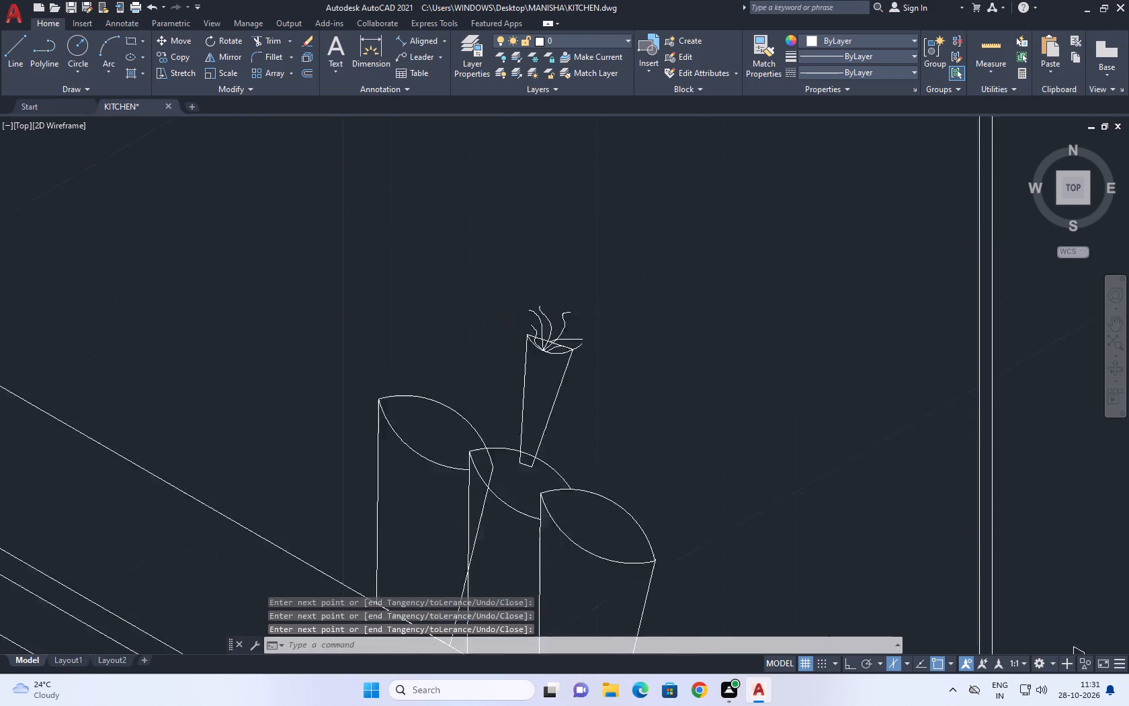
{"action": "scroll", "coordinate": [603, 336], "scroll_direction": "down", "scroll_amount": 1}
{"action": "middle_click_drag", "start_coordinate": [628, 354], "coordinate": [528, 283]}
{"action": "scroll", "coordinate": [571, 329], "scroll_direction": "up", "scroll_amount": 1}
{"action": "scroll", "coordinate": [597, 363], "scroll_direction": "down", "scroll_amount": 5}
{"action": "scroll", "coordinate": [610, 370], "scroll_direction": "up", "scroll_amount": 1}
{"action": "middle_click_drag", "start_coordinate": [462, 400], "coordinate": [595, 420]}
{"action": "middle_click_drag", "start_coordinate": [717, 465], "coordinate": [632, 338]}
{"action": "middle_click_drag", "start_coordinate": [500, 309], "coordinate": [528, 409]}
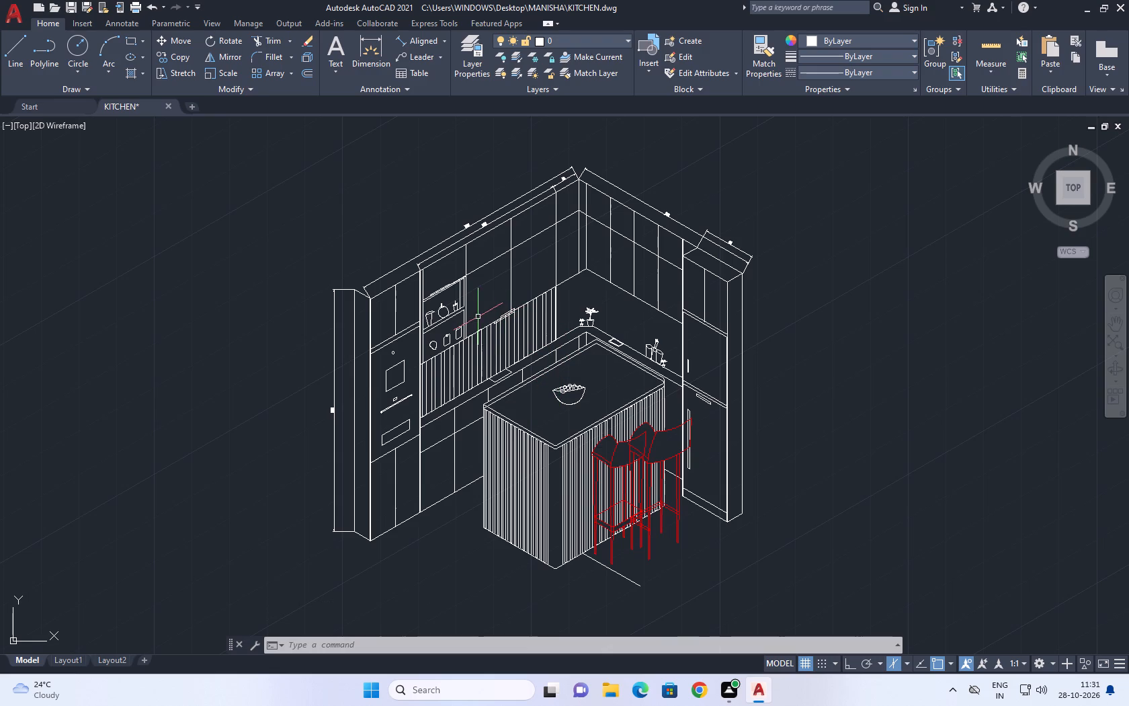
{"action": "middle_click_drag", "start_coordinate": [505, 254], "coordinate": [513, 283]}
{"action": "scroll", "coordinate": [656, 272], "scroll_direction": "up", "scroll_amount": 3}
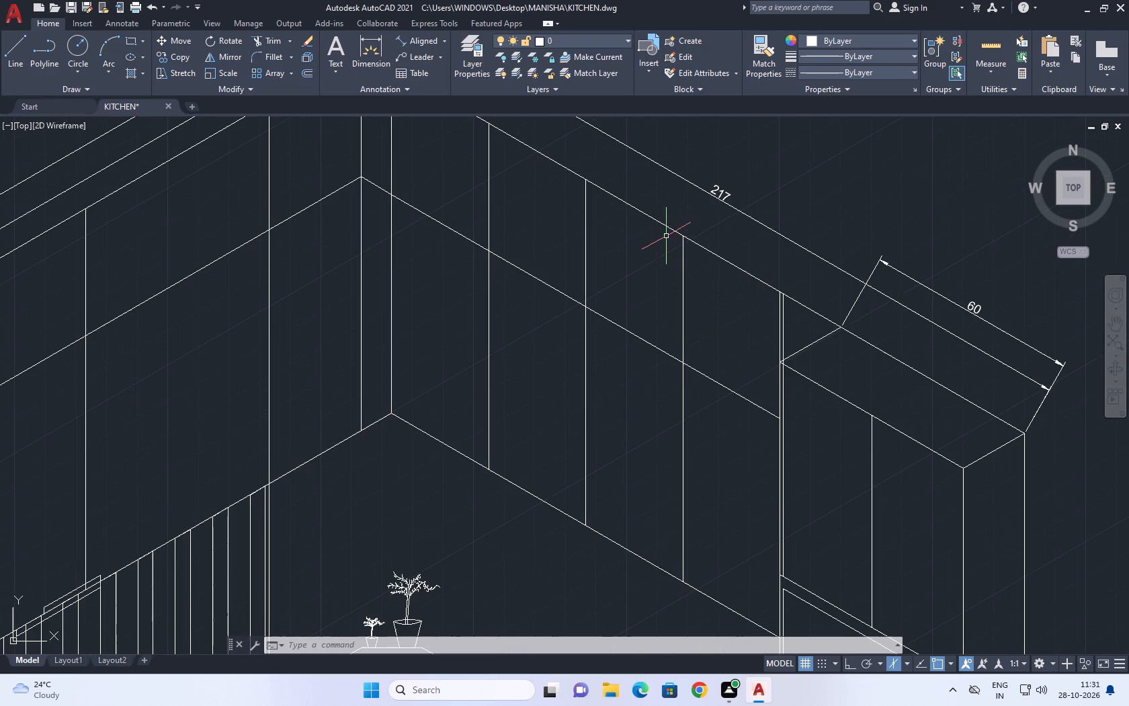
{"action": "middle_click_drag", "start_coordinate": [389, 268], "coordinate": [357, 283]}
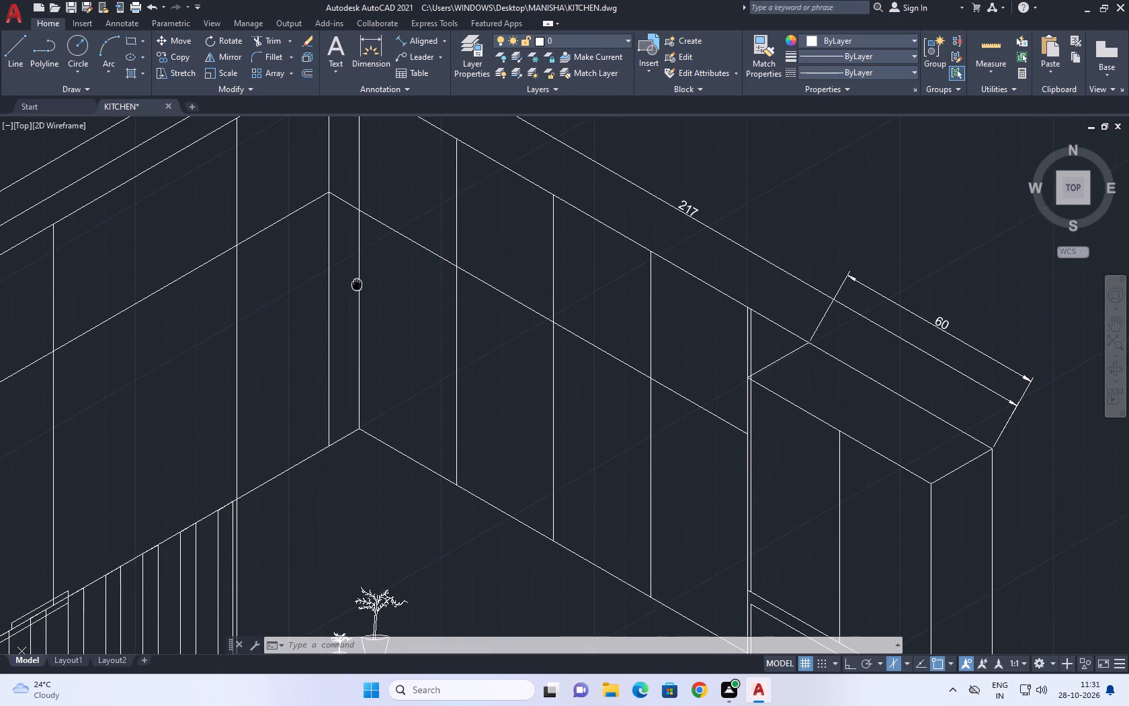
{"action": "middle_click_drag", "start_coordinate": [357, 283], "coordinate": [339, 282]}
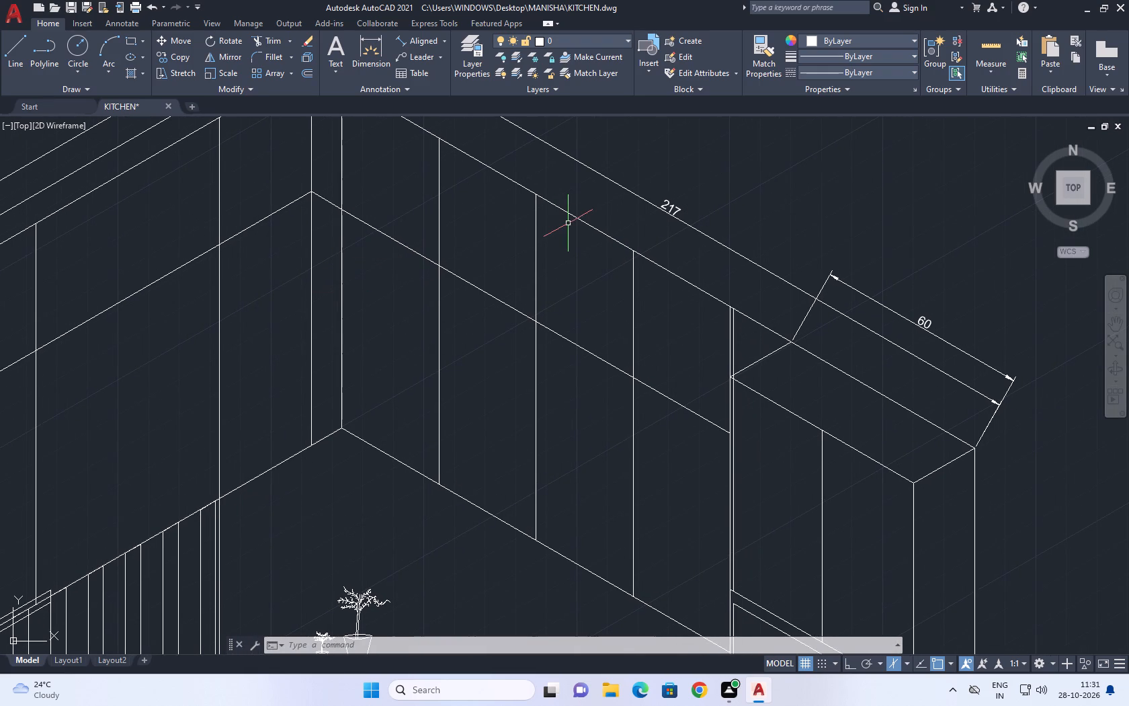
{"action": "scroll", "coordinate": [571, 224], "scroll_direction": "down", "scroll_amount": 3}
{"action": "scroll", "coordinate": [571, 217], "scroll_direction": "up", "scroll_amount": 1}
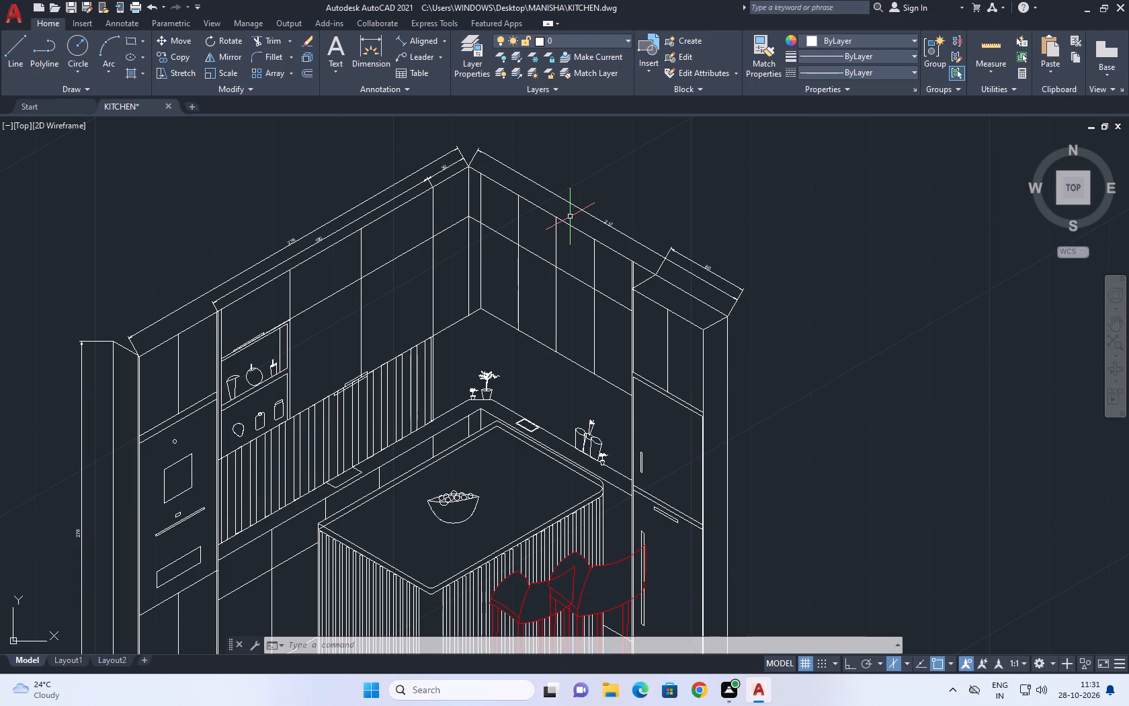
Draw a small circle on the right wall's upper cabinets, on the second door from the corner, below the horizontal division line.
{"action": "middle_click_drag", "start_coordinate": [503, 241], "coordinate": [605, 360]}
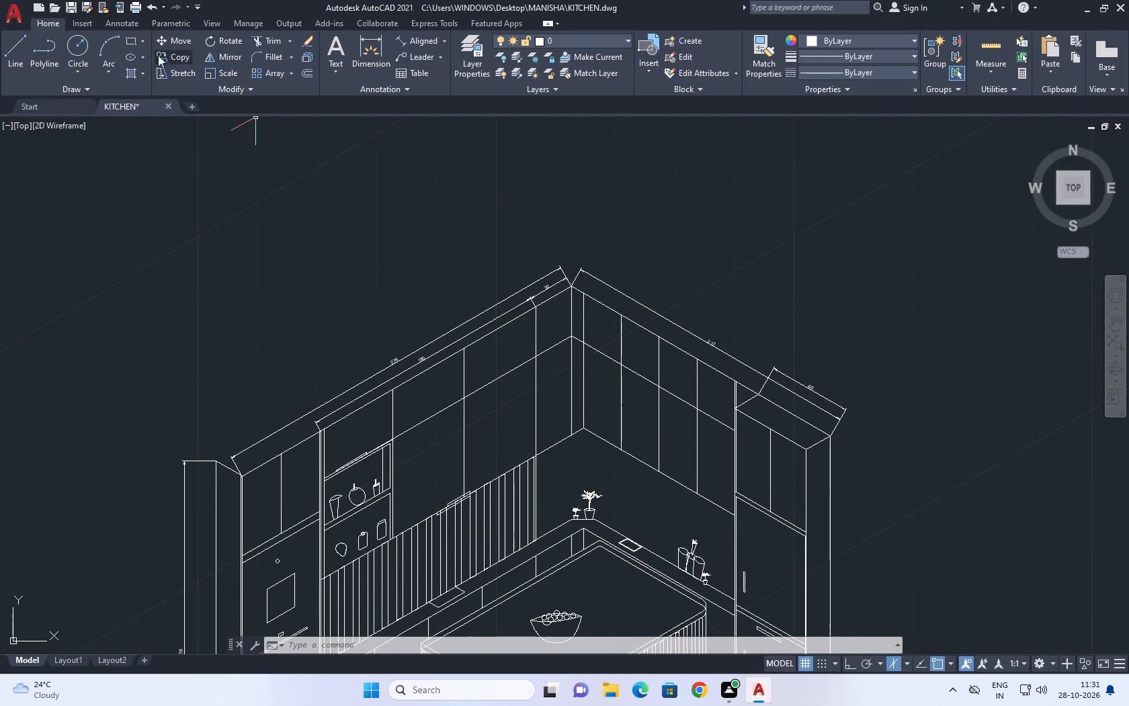
{"action": "left_click_drag", "start_coordinate": [74, 42], "coordinate": [75, 50]}
{"action": "scroll", "coordinate": [628, 385], "scroll_direction": "up", "scroll_amount": 2}
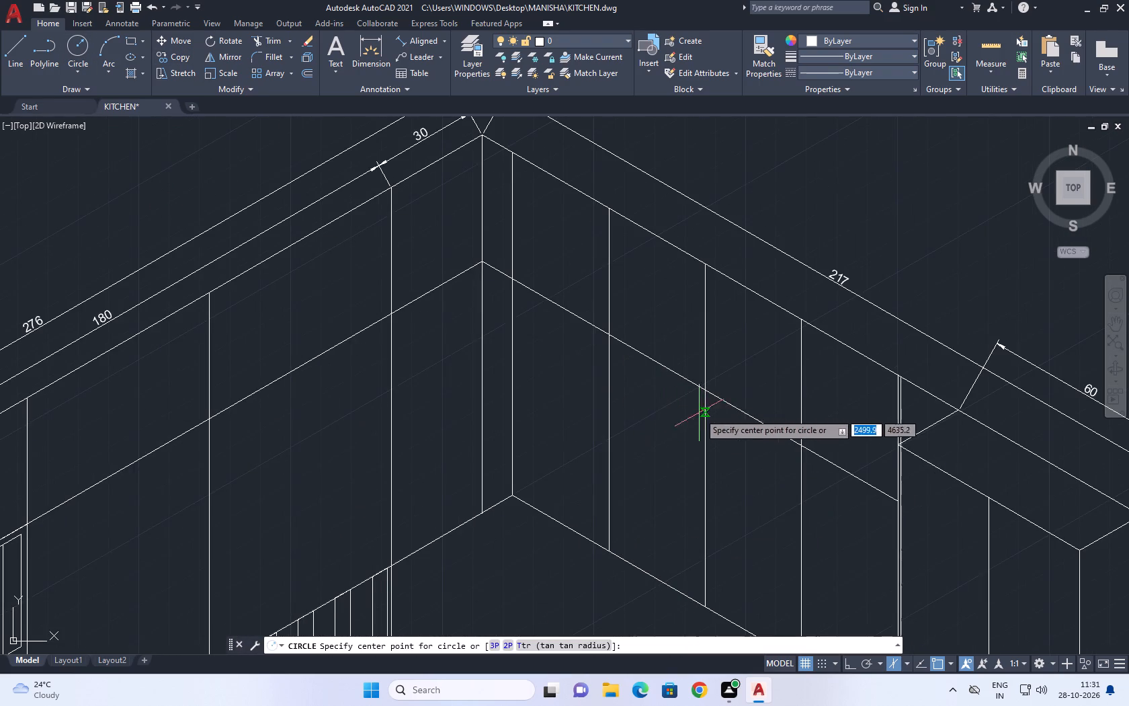
{"action": "middle_click_drag", "start_coordinate": [699, 413], "coordinate": [604, 350]}
{"action": "scroll", "coordinate": [604, 350], "scroll_direction": "up", "scroll_amount": 1}
{"action": "scroll", "coordinate": [718, 448], "scroll_direction": "down", "scroll_amount": 1}
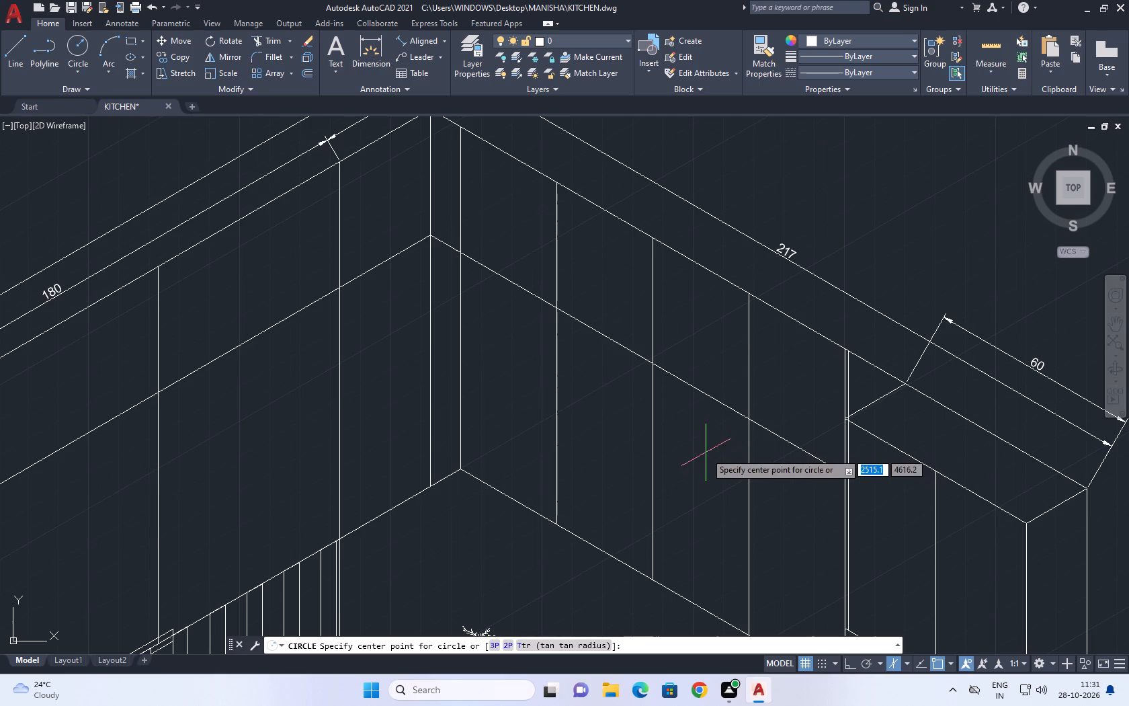
{"action": "middle_click_drag", "start_coordinate": [652, 438], "coordinate": [763, 485]}
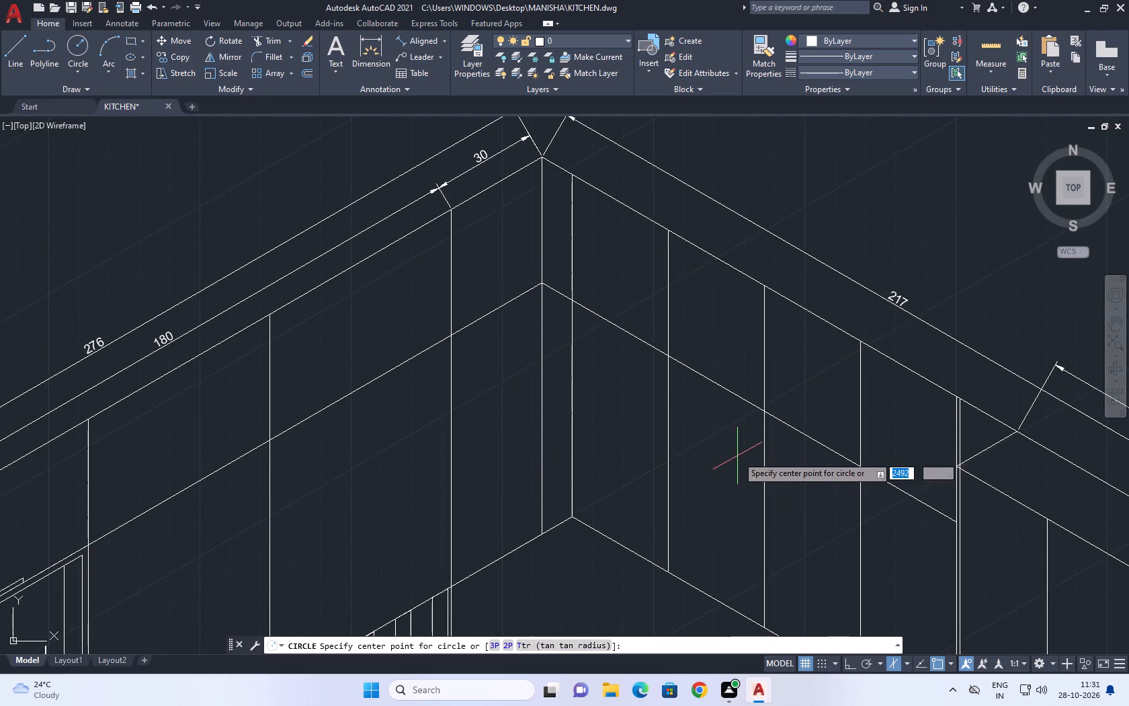
{"action": "scroll", "coordinate": [737, 456], "scroll_direction": "up", "scroll_amount": 2}
{"action": "left_click", "coordinate": [728, 459]}
{"action": "scroll", "coordinate": [733, 420], "scroll_direction": "down", "scroll_amount": 1}
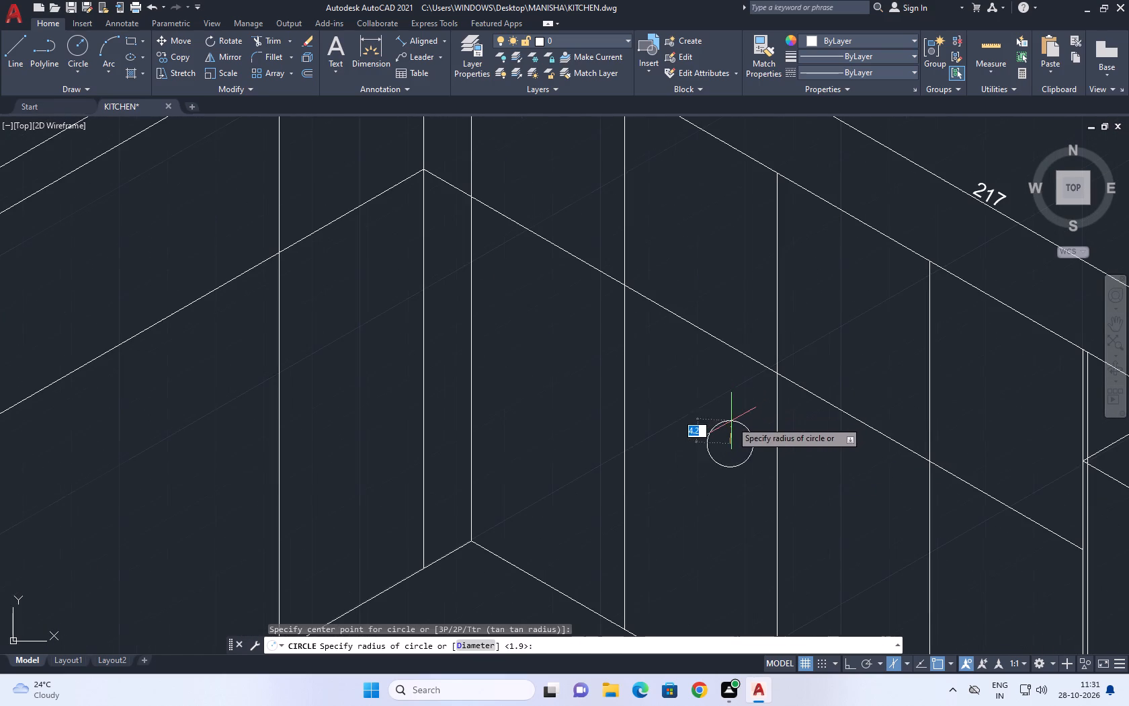
{"action": "key", "text": "F5"}
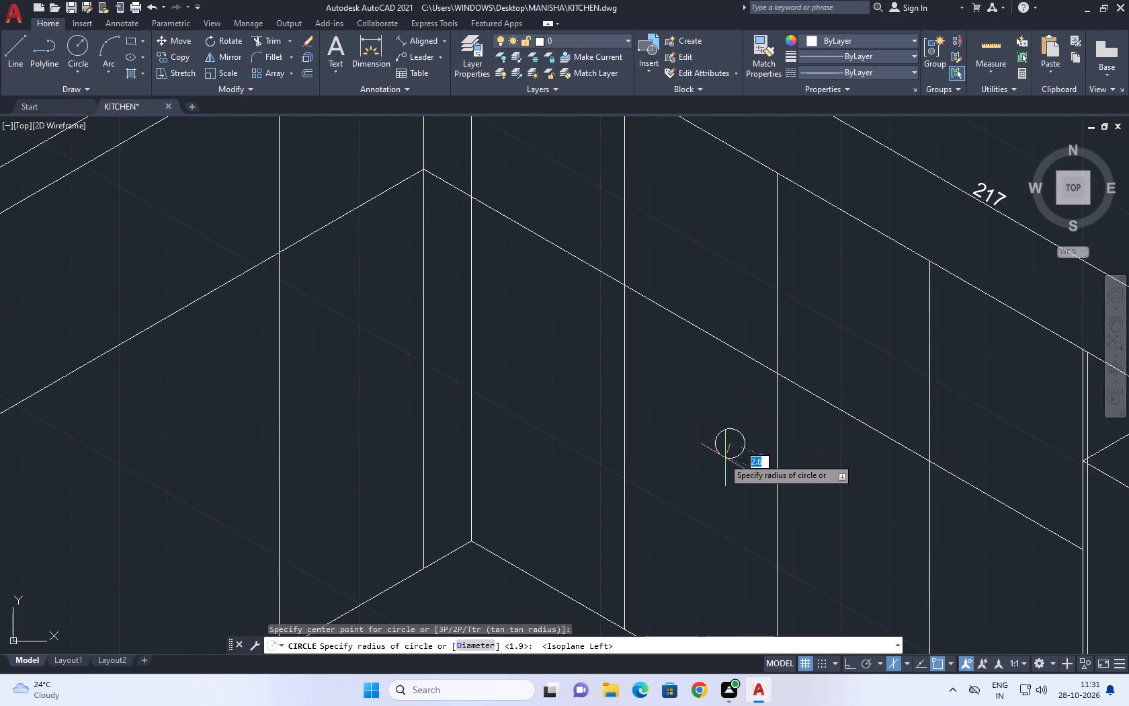
{"action": "left_click", "coordinate": [728, 453]}
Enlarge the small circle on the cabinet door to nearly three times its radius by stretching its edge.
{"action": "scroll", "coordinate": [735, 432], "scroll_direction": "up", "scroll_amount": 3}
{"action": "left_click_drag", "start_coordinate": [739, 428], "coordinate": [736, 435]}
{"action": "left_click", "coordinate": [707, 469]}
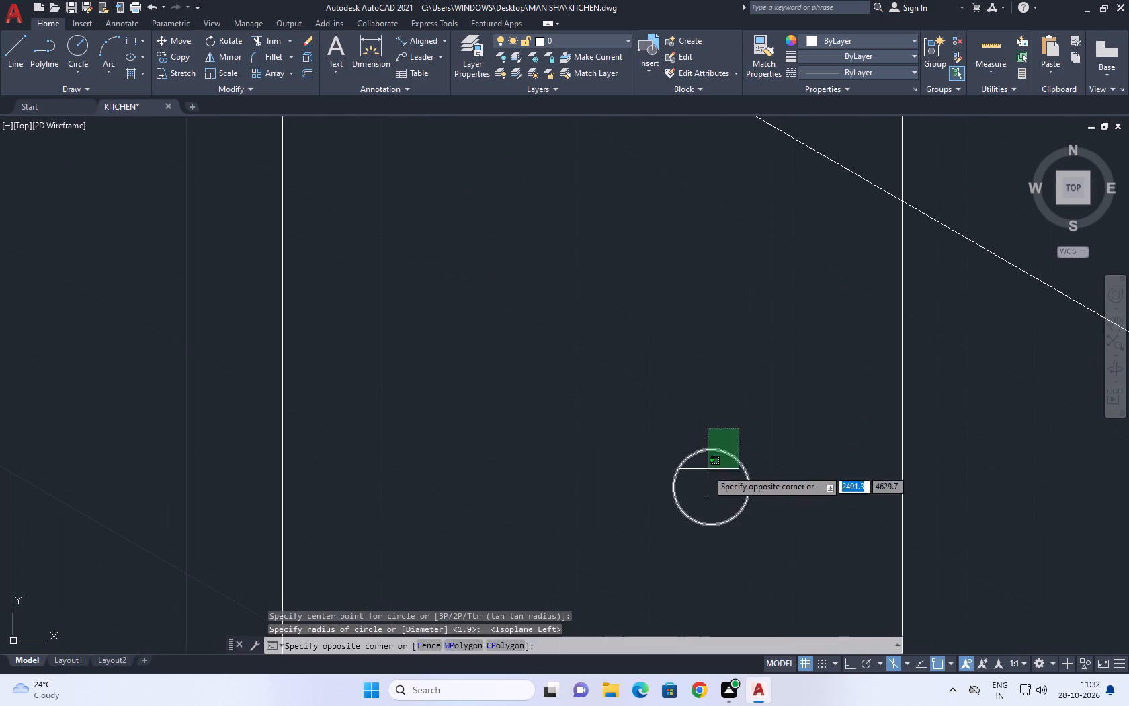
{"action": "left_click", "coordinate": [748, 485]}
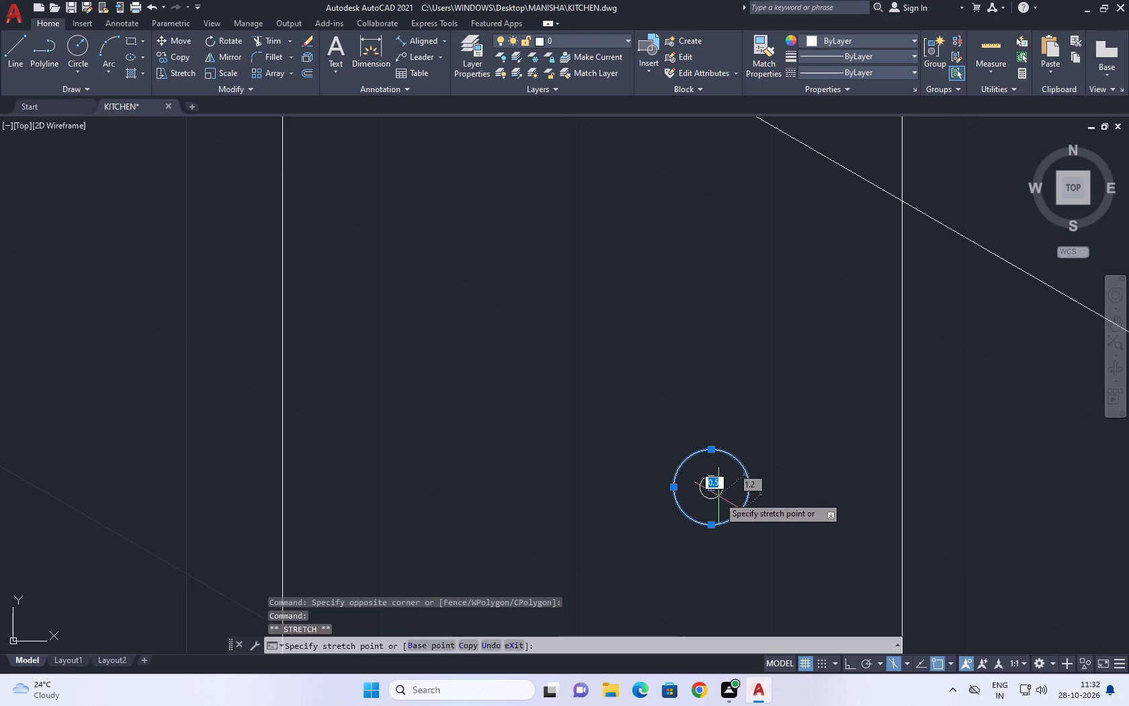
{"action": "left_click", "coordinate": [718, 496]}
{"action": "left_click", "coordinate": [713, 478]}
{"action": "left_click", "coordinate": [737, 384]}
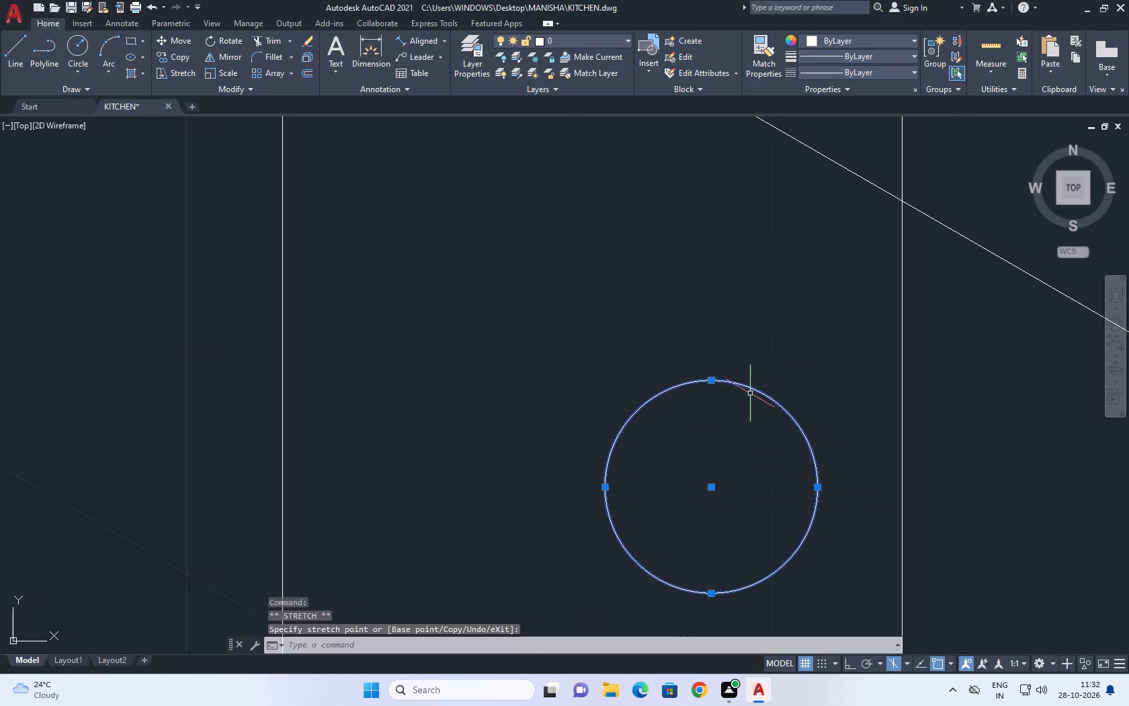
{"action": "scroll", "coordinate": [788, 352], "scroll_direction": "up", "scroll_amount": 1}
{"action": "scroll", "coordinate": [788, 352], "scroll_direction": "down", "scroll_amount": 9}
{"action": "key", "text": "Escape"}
Resize the circle on the cabinet door until its diameter spans about three quarters of the door's width.
{"action": "middle_click_drag", "start_coordinate": [841, 408], "coordinate": [823, 408]}
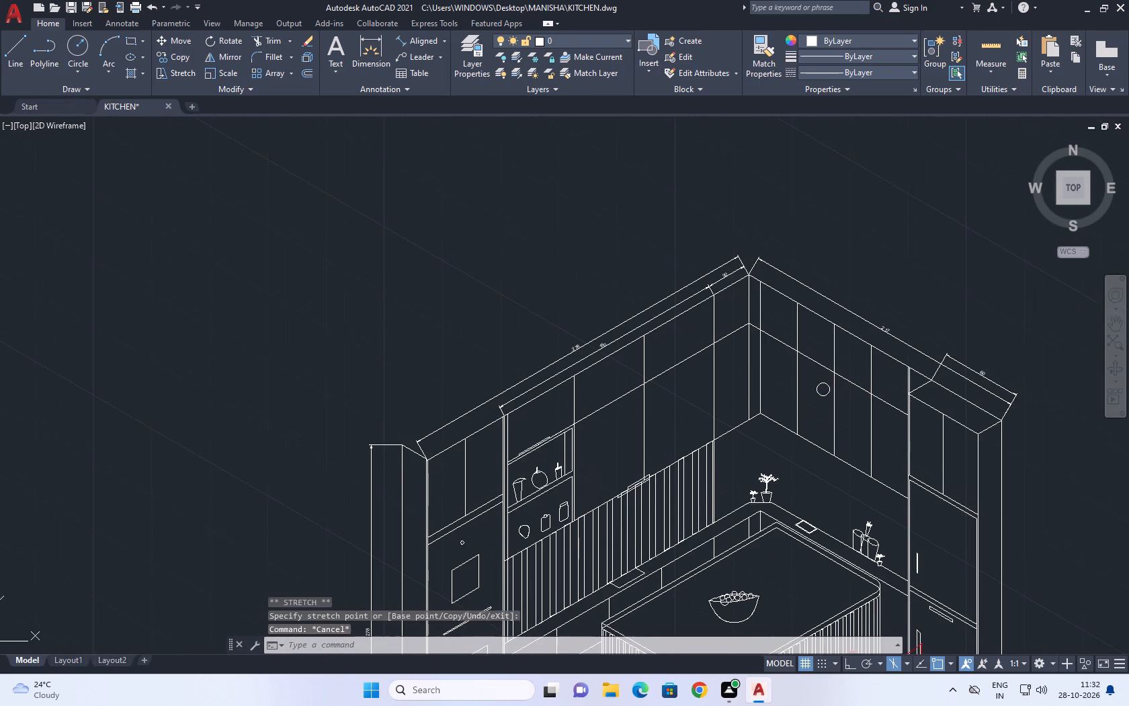
{"action": "middle_click_drag", "start_coordinate": [823, 408], "coordinate": [806, 390]}
{"action": "middle_click", "coordinate": [806, 390]}
{"action": "scroll", "coordinate": [806, 390], "scroll_direction": "up", "scroll_amount": 3}
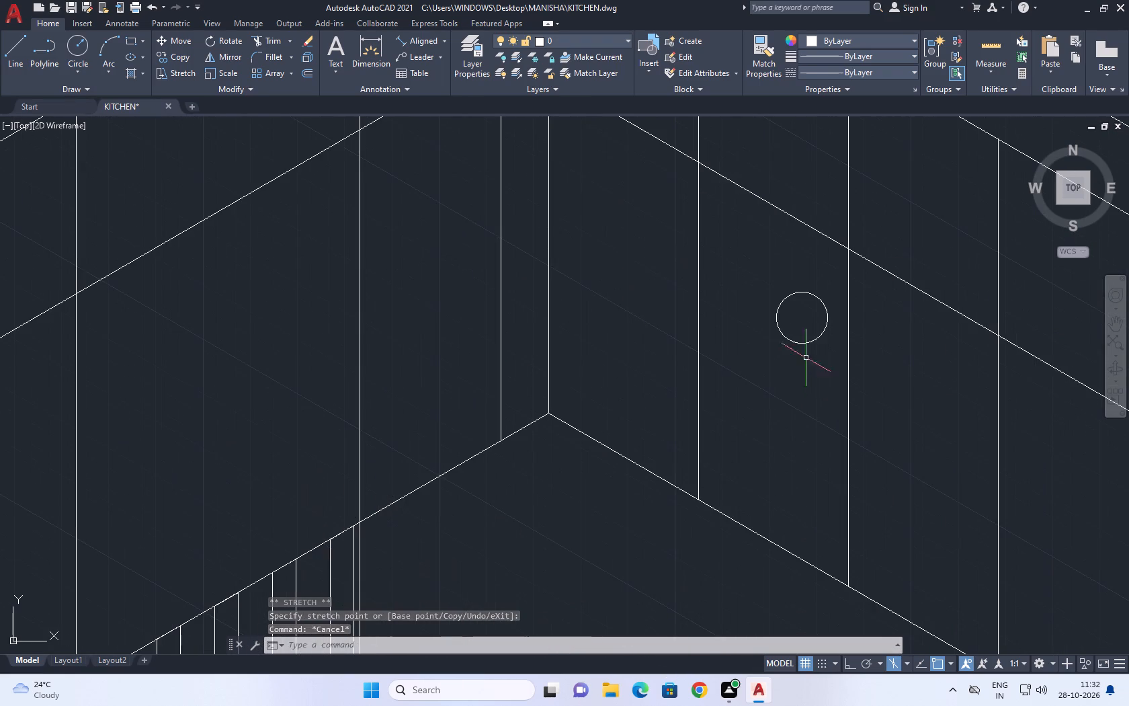
{"action": "scroll", "coordinate": [790, 318], "scroll_direction": "up", "scroll_amount": 3}
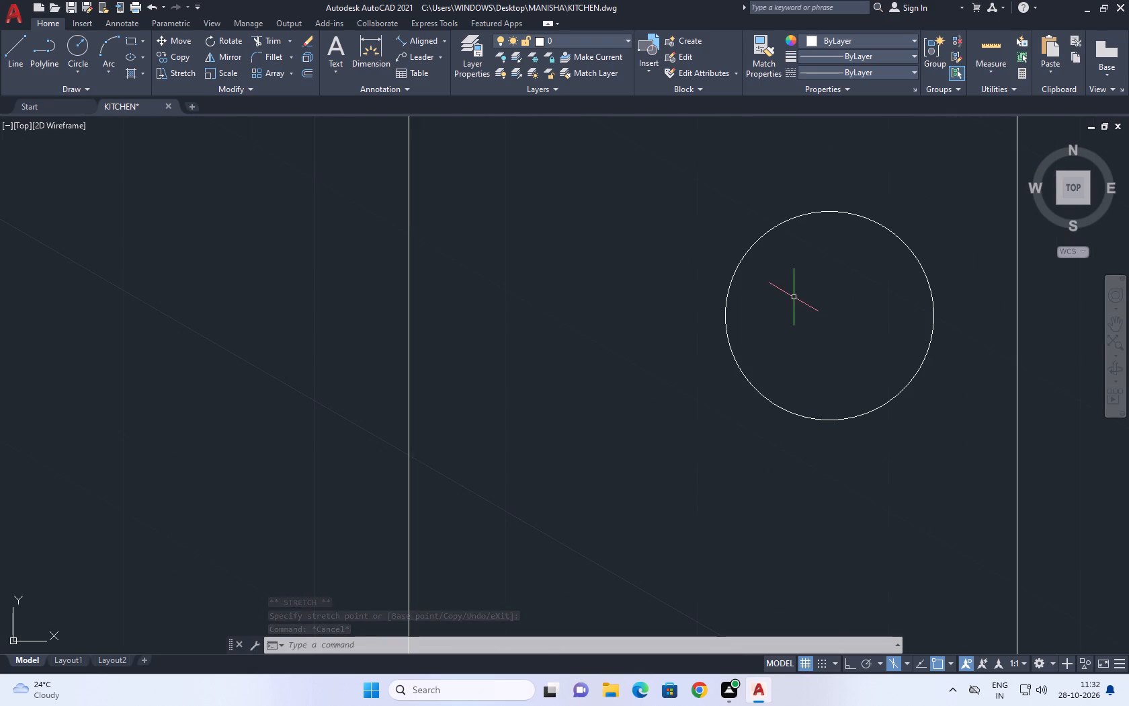
{"action": "middle_click_drag", "start_coordinate": [795, 329], "coordinate": [761, 448]}
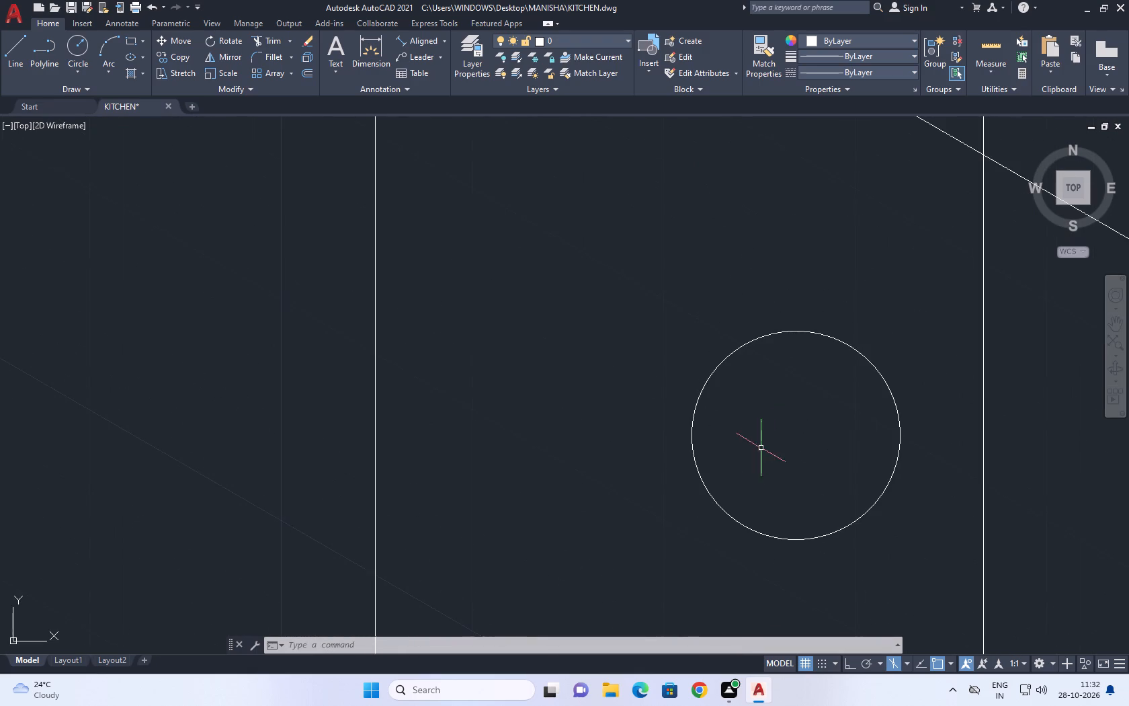
{"action": "scroll", "coordinate": [792, 429], "scroll_direction": "down", "scroll_amount": 3}
{"action": "middle_click_drag", "start_coordinate": [791, 404], "coordinate": [757, 377]}
{"action": "scroll", "coordinate": [757, 377], "scroll_direction": "up", "scroll_amount": 1}
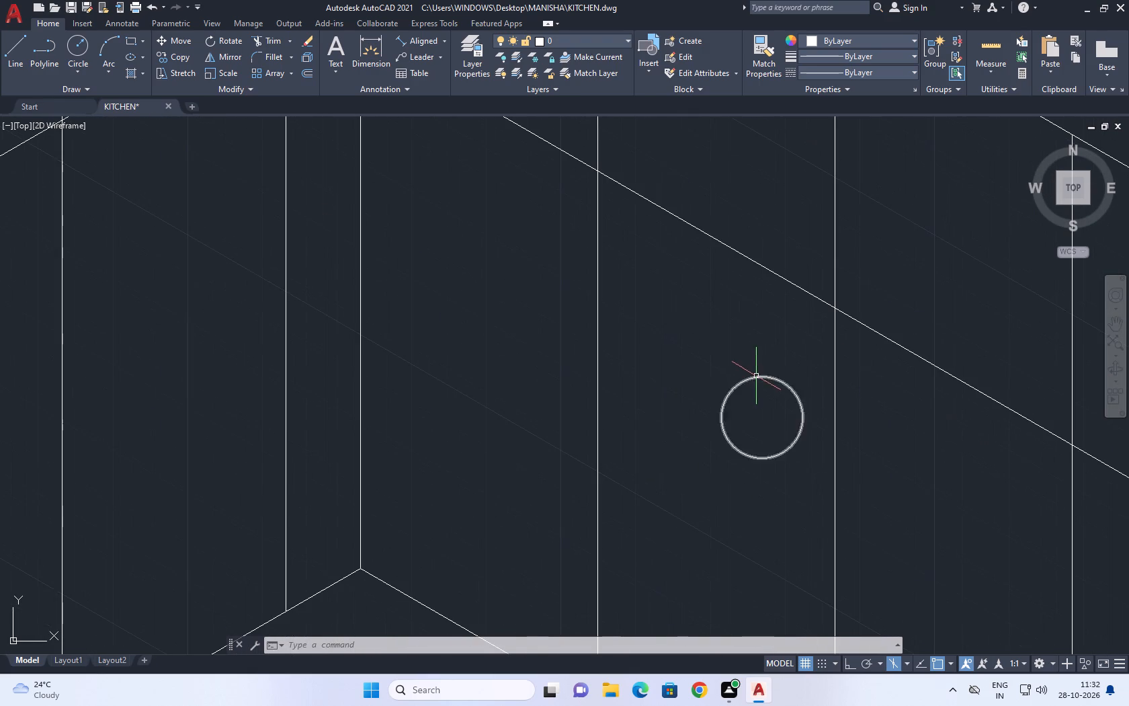
{"action": "left_click", "coordinate": [759, 372]}
{"action": "left_click_drag", "start_coordinate": [738, 374], "coordinate": [730, 388]}
{"action": "left_click", "coordinate": [741, 387]}
{"action": "left_click", "coordinate": [732, 381]}
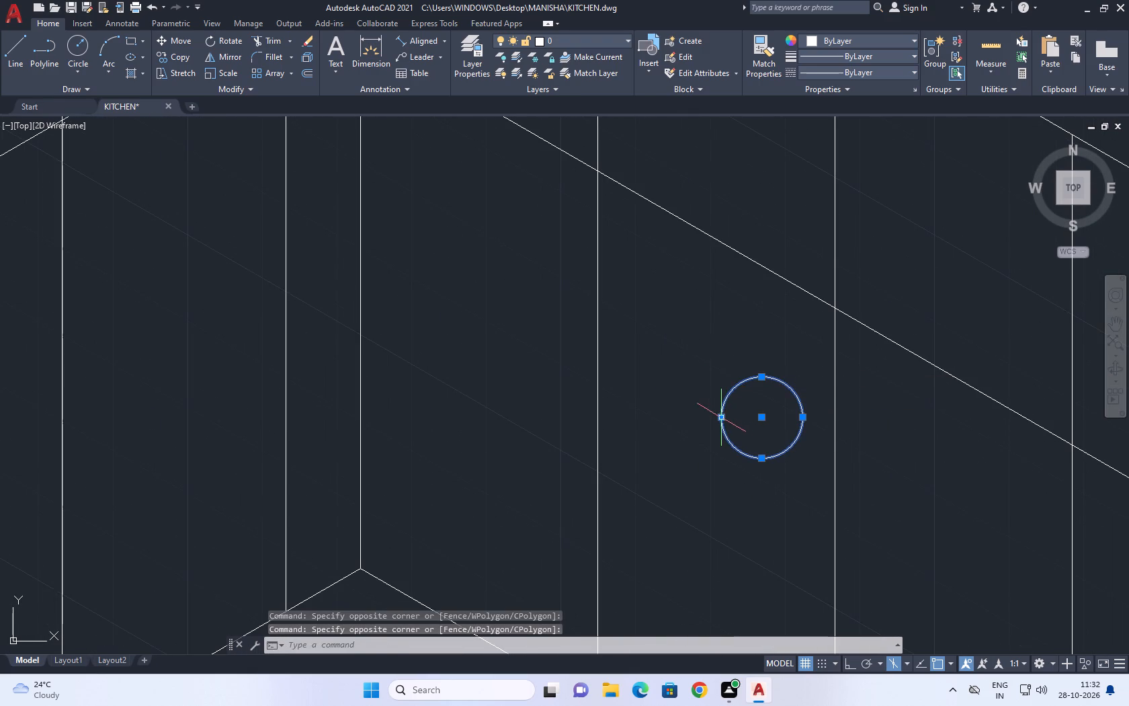
{"action": "left_click", "coordinate": [721, 416]}
{"action": "left_click", "coordinate": [670, 430]}
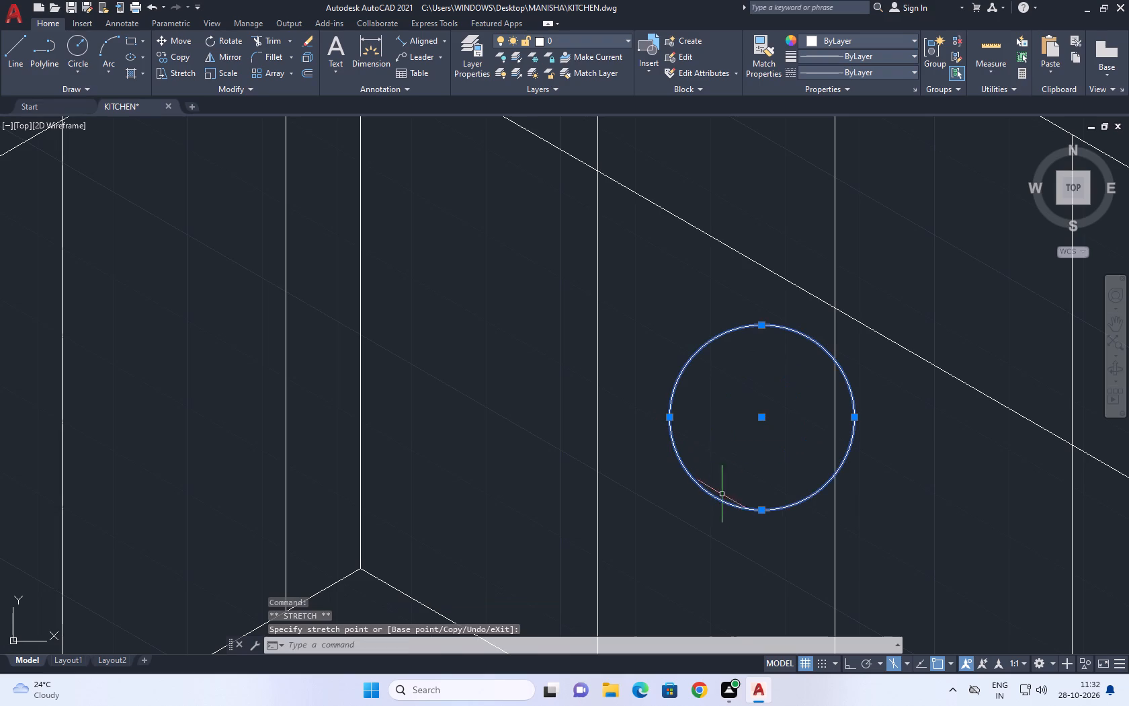
{"action": "left_click", "coordinate": [763, 511]}
{"action": "left_click", "coordinate": [759, 475]}
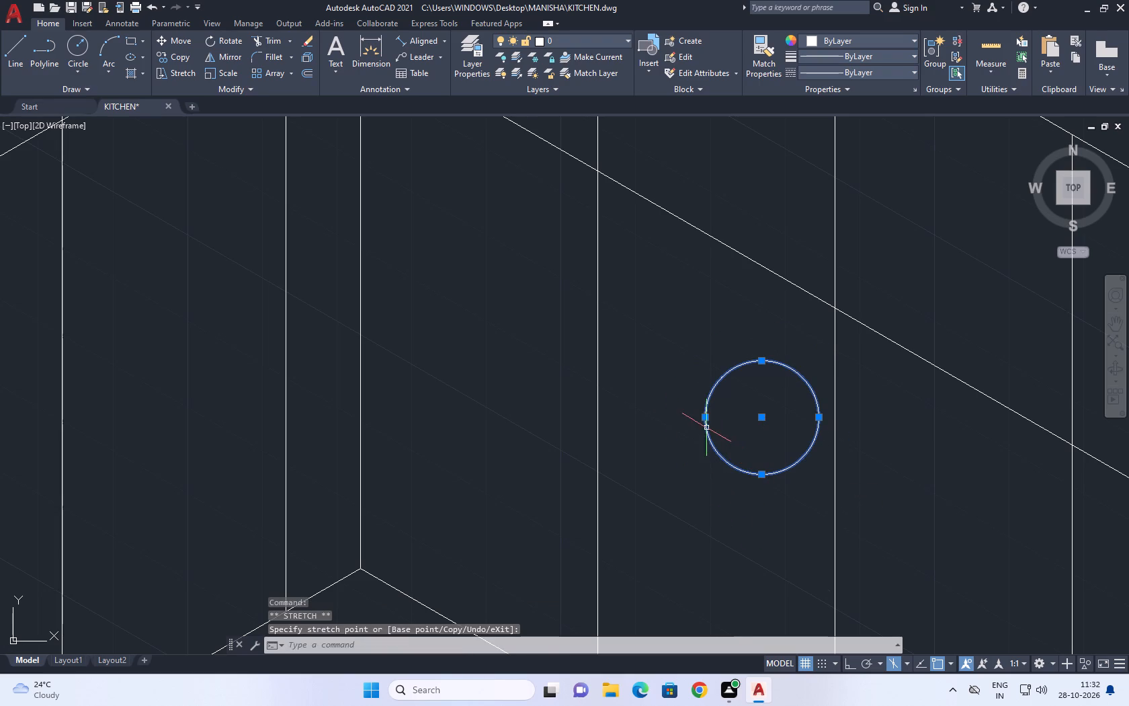
{"action": "left_click", "coordinate": [706, 416]}
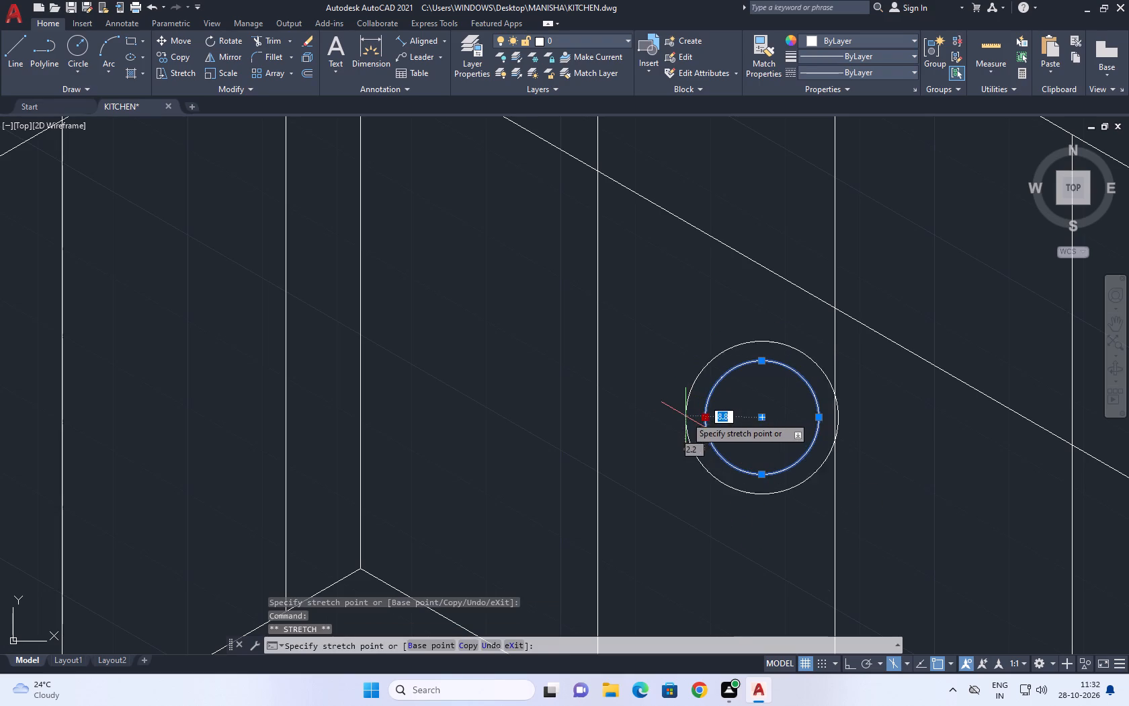
{"action": "left_click", "coordinate": [675, 419]}
Move the enlarged circle left and slightly up so it sits entirely between the door's two vertical edges.
{"action": "key", "text": "m"}
{"action": "key", "text": "space"}
{"action": "left_click", "coordinate": [910, 464]}
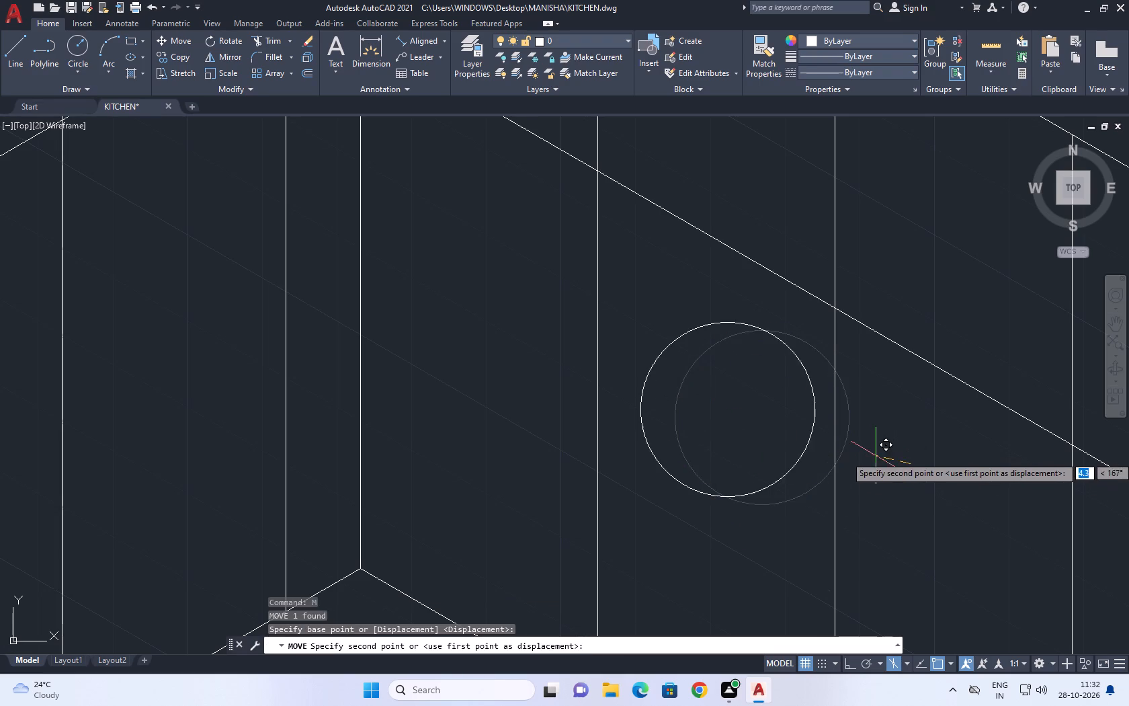
{"action": "left_click", "coordinate": [870, 456]}
Draw an open flask-shaped spline inside the circle, with a short straight neck on the left, a rounded body and an open top.
{"action": "middle_click_drag", "start_coordinate": [760, 448], "coordinate": [802, 512]}
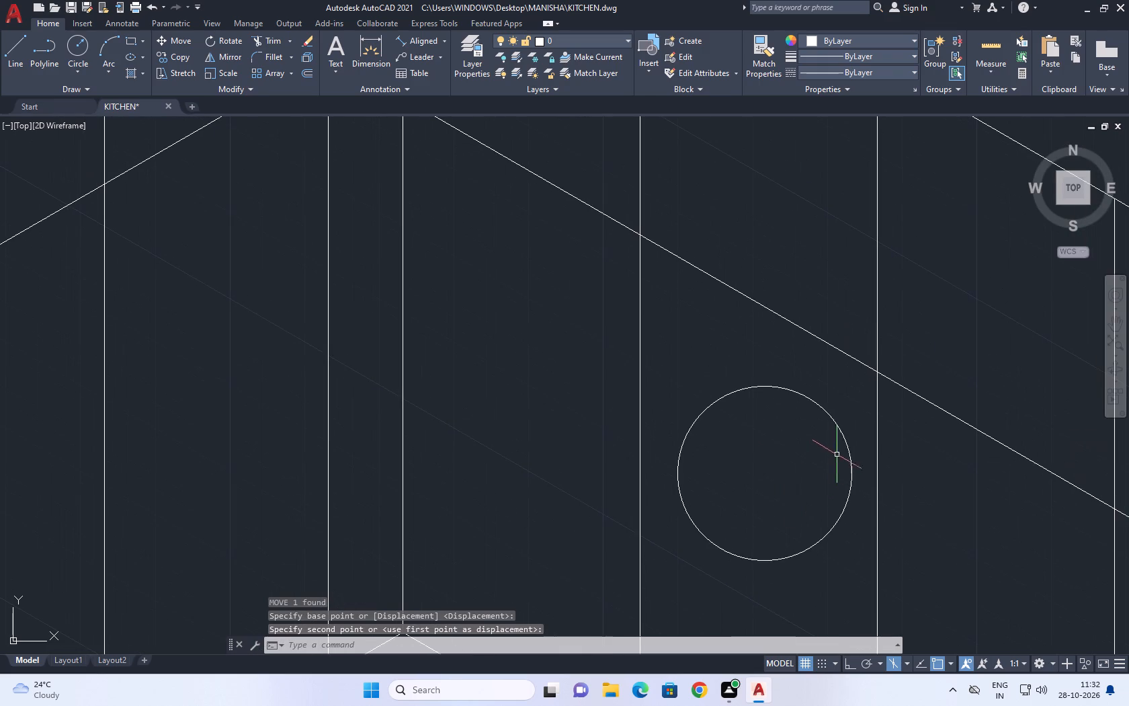
{"action": "key", "text": "s"}
{"action": "key", "text": "p"}
{"action": "key", "text": "l"}
{"action": "key", "text": "space"}
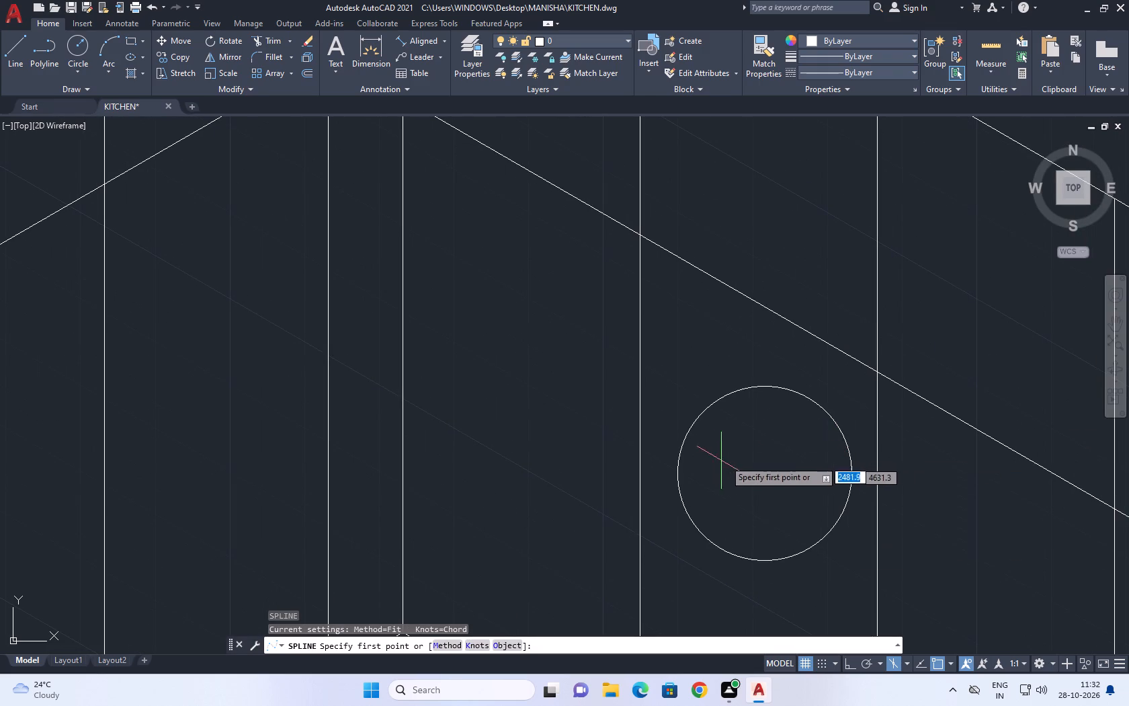
{"action": "scroll", "coordinate": [739, 457], "scroll_direction": "up", "scroll_amount": 3}
{"action": "left_click", "coordinate": [807, 406]}
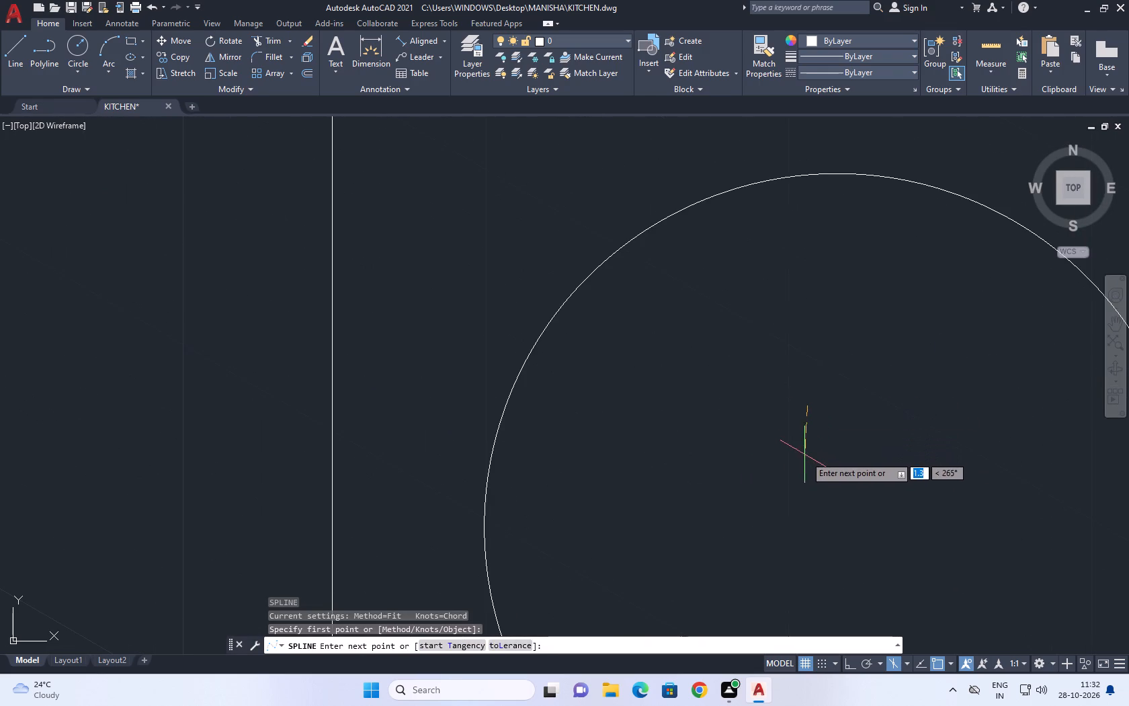
{"action": "key", "text": "F8"}
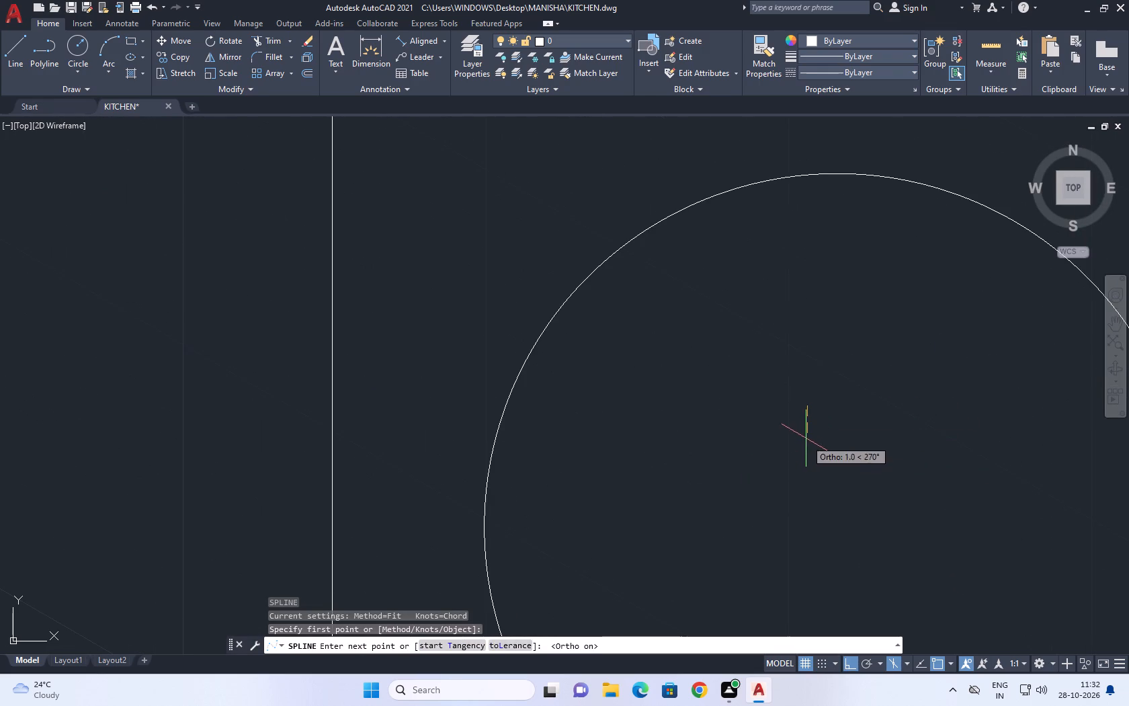
{"action": "left_click", "coordinate": [808, 427]}
{"action": "left_click", "coordinate": [805, 448]}
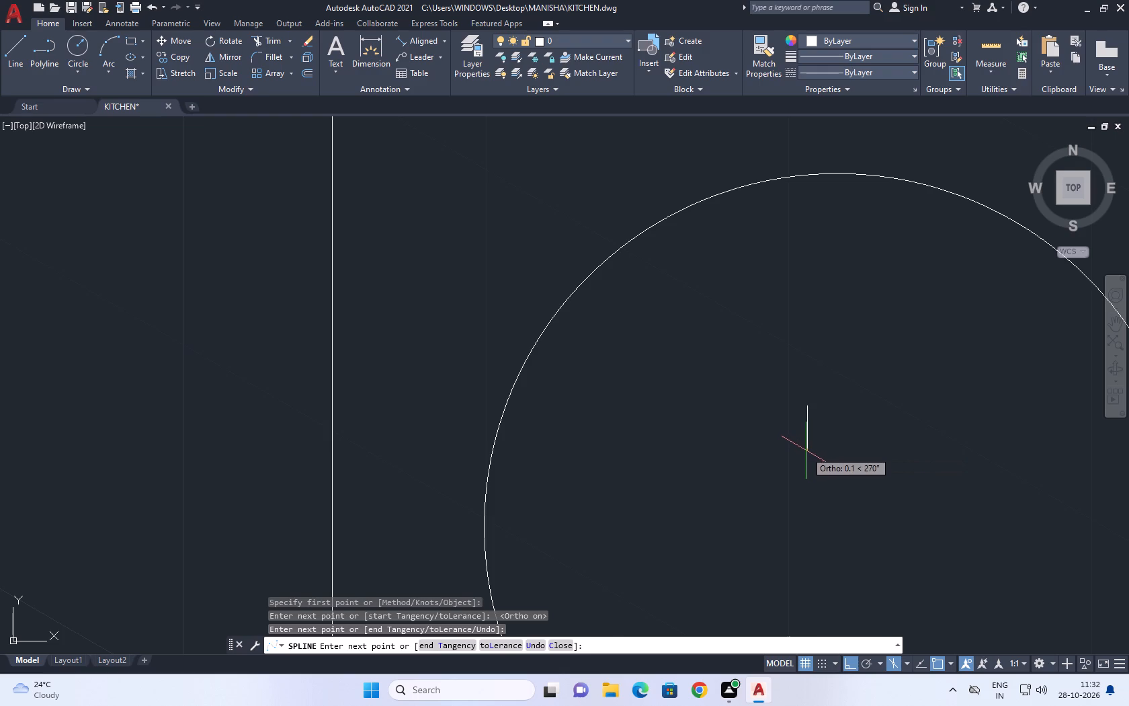
{"action": "key", "text": "F8"}
{"action": "middle_click_drag", "start_coordinate": [794, 469], "coordinate": [785, 416]}
{"action": "left_click", "coordinate": [782, 454]}
{"action": "middle_click_drag", "start_coordinate": [788, 549], "coordinate": [747, 430]}
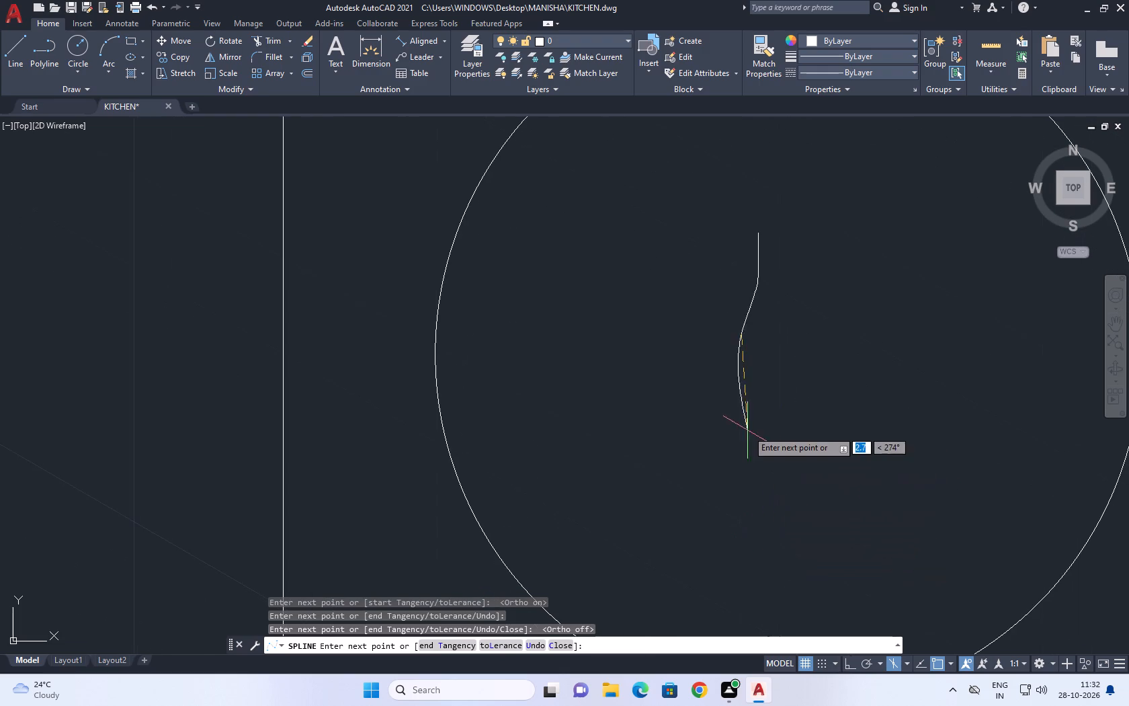
{"action": "left_click", "coordinate": [726, 397]}
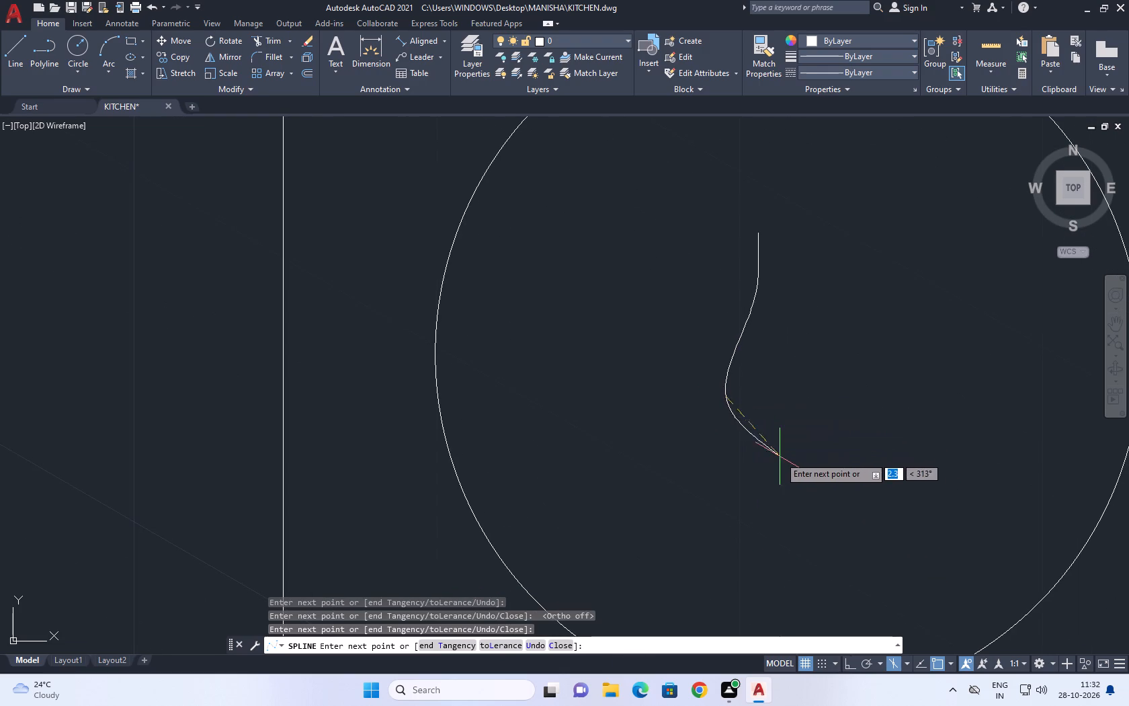
{"action": "left_click", "coordinate": [773, 465]}
{"action": "left_click", "coordinate": [841, 474]}
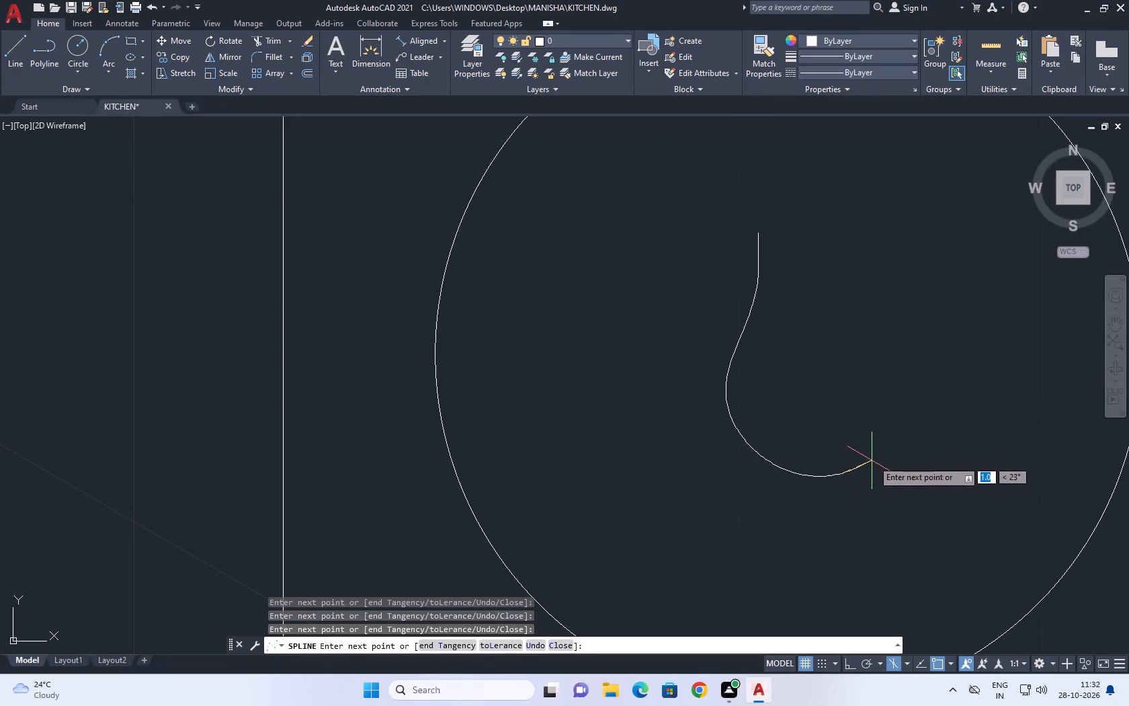
{"action": "left_click", "coordinate": [882, 457]}
{"action": "left_click", "coordinate": [911, 432]}
{"action": "left_click", "coordinate": [920, 412]}
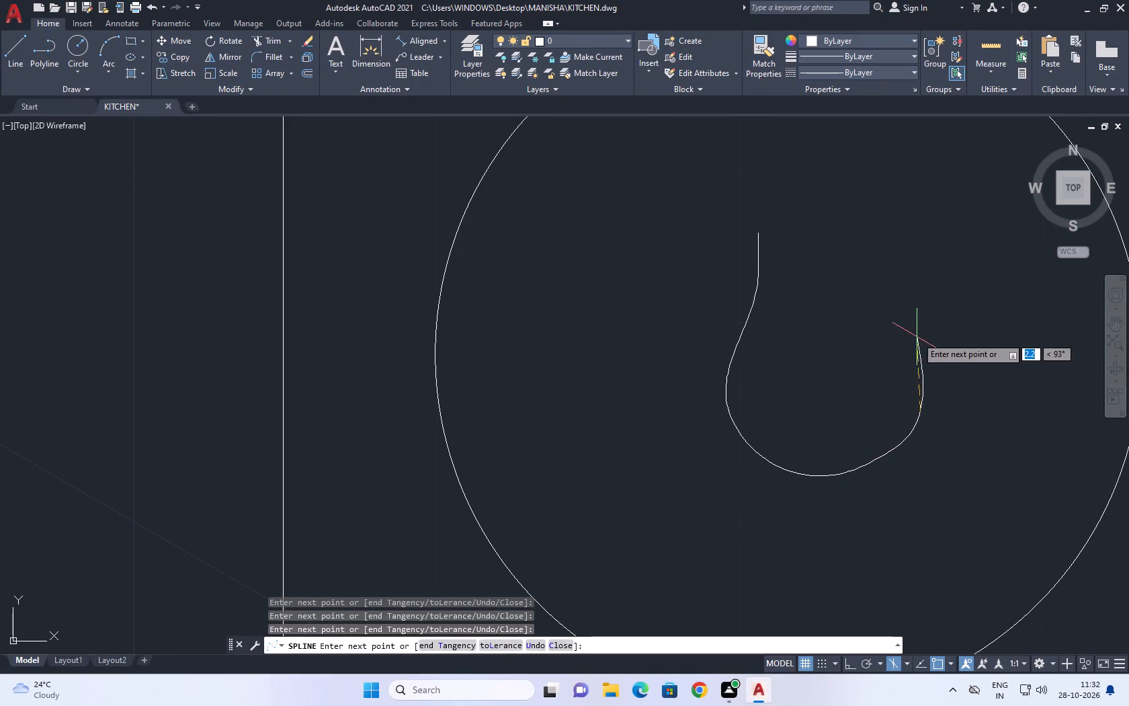
{"action": "left_click", "coordinate": [909, 338]}
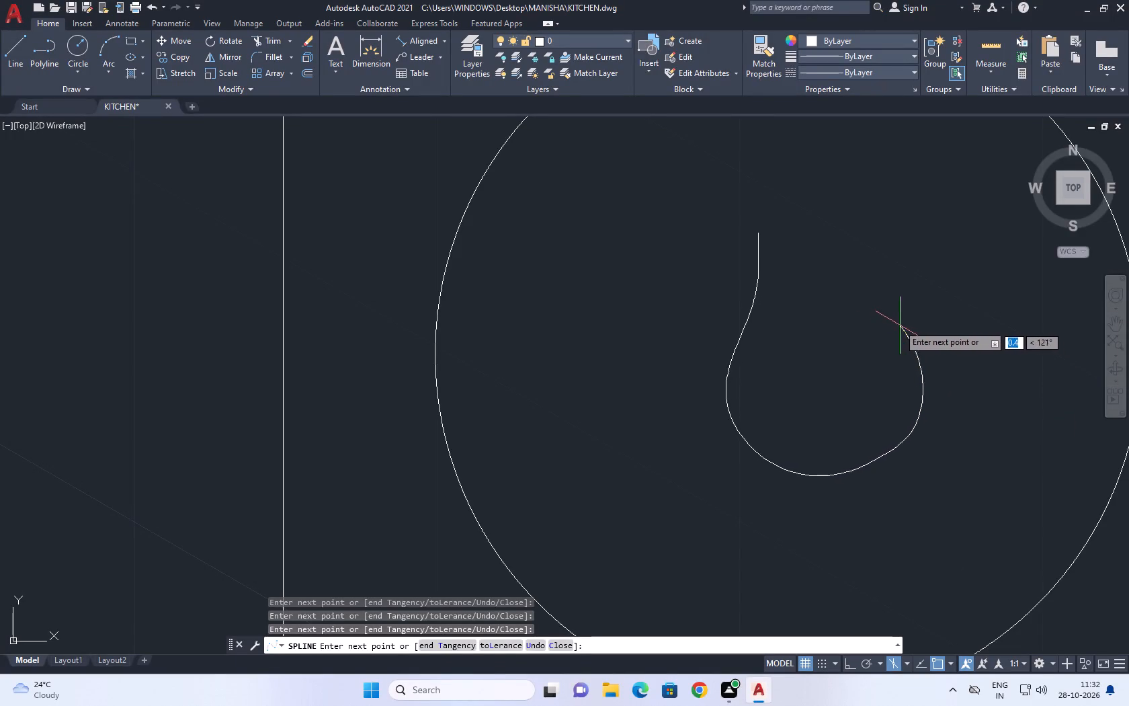
{"action": "left_click", "coordinate": [885, 321]}
{"action": "left_click", "coordinate": [819, 287]}
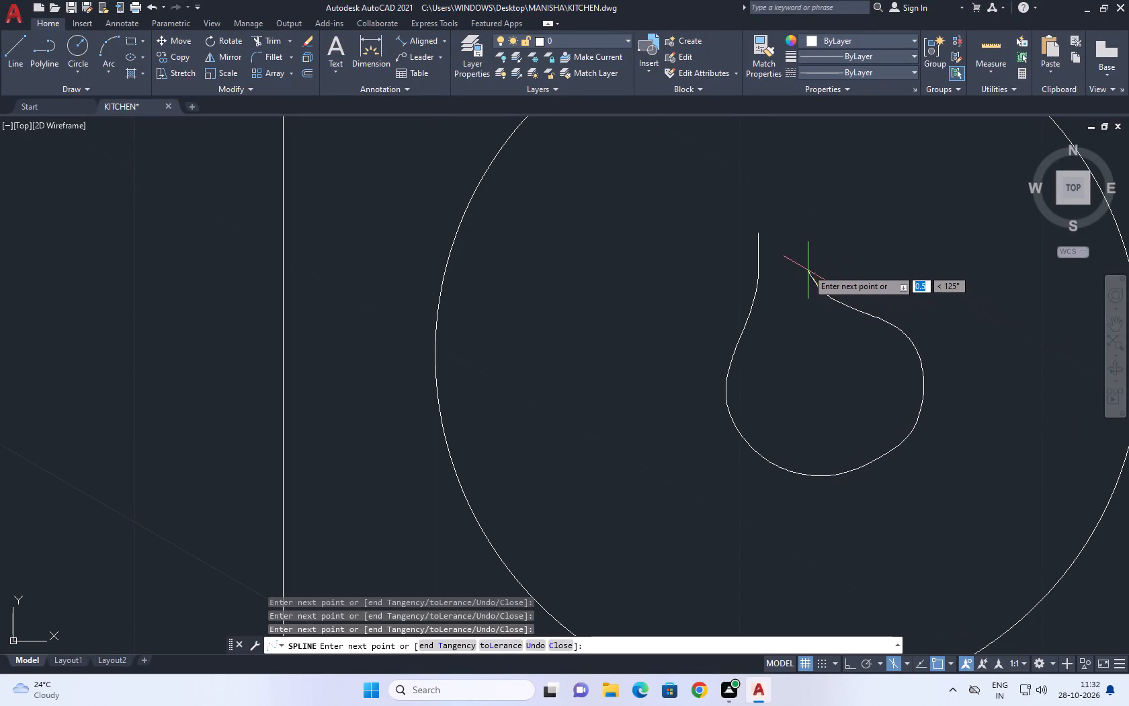
{"action": "left_click", "coordinate": [801, 233]}
{"action": "key", "text": "space"}
Shift the fit point at the base of the flask spline's right neck slightly outward and upward.
{"action": "scroll", "coordinate": [912, 322], "scroll_direction": "up", "scroll_amount": 1}
{"action": "left_click", "coordinate": [914, 323]}
{"action": "left_click_drag", "start_coordinate": [878, 344], "coordinate": [872, 346]}
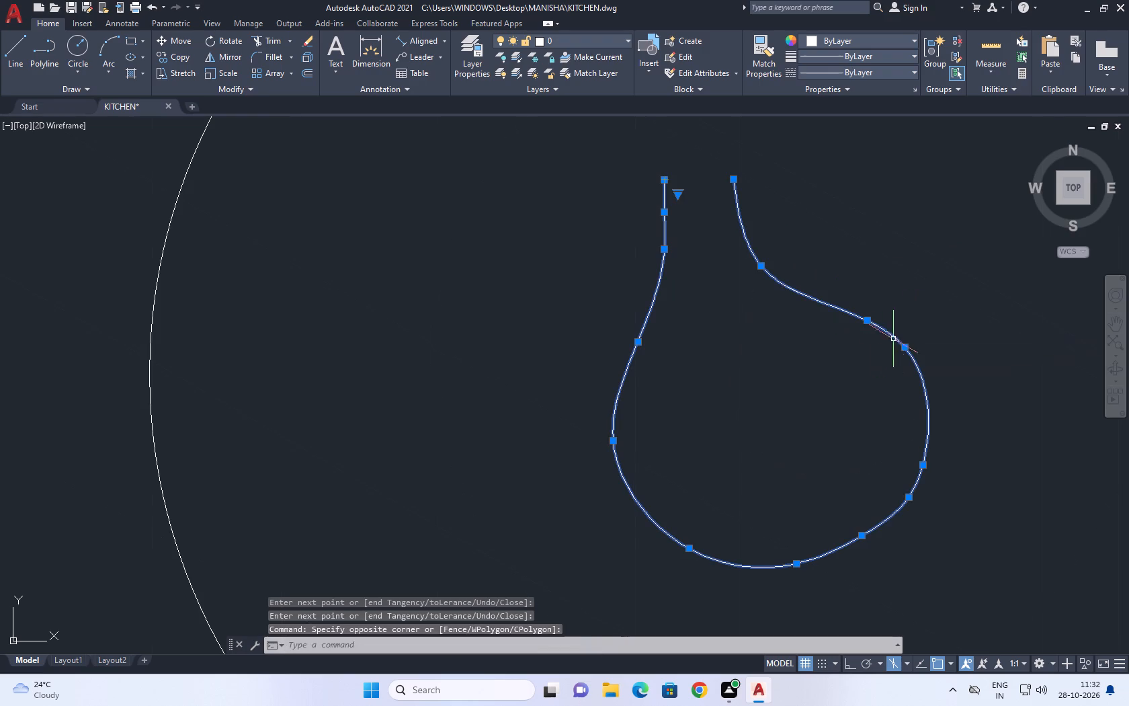
{"action": "left_click", "coordinate": [907, 346]}
{"action": "left_click", "coordinate": [899, 347]}
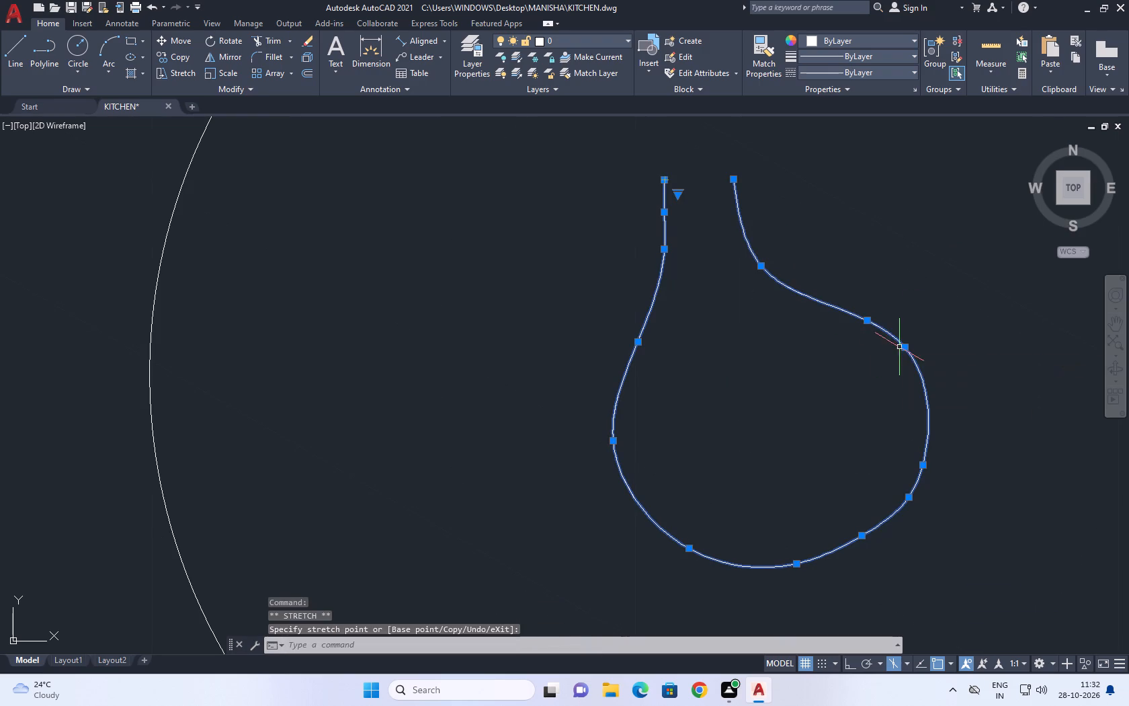
{"action": "left_click", "coordinate": [763, 266]}
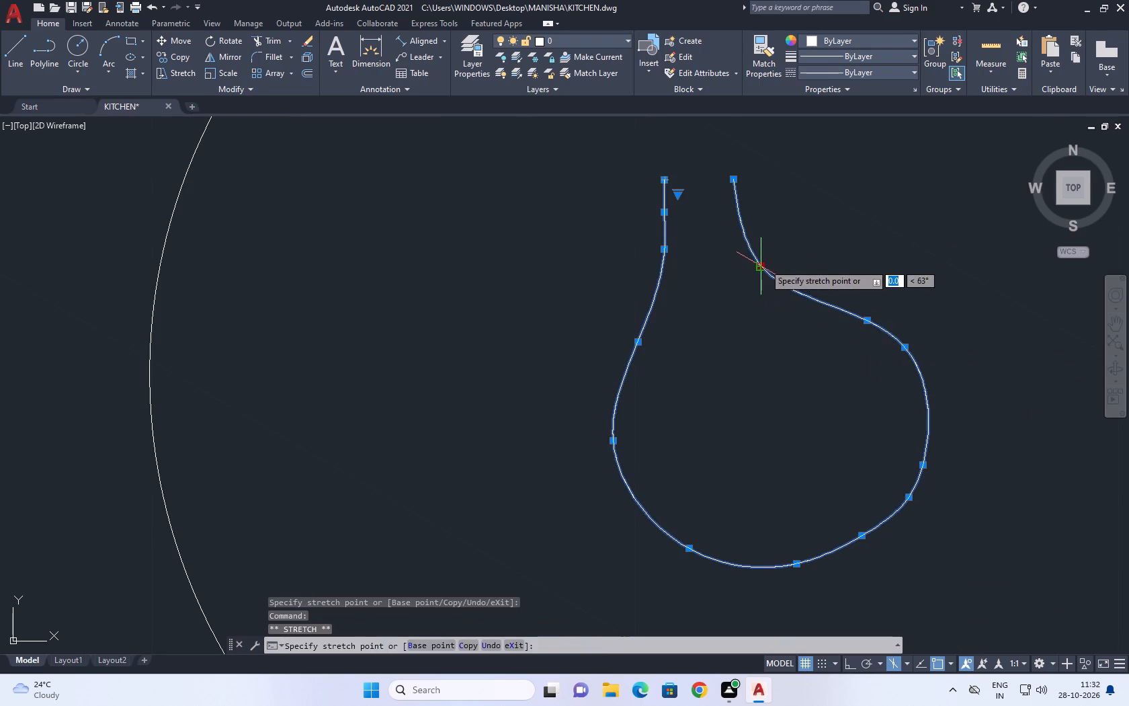
{"action": "left_click", "coordinate": [775, 256]}
{"action": "key", "text": "Escape"}
Stretch both open top ends of the flask spline's neck upward to lengthen the neck.
{"action": "middle_click_drag", "start_coordinate": [780, 248], "coordinate": [804, 391]}
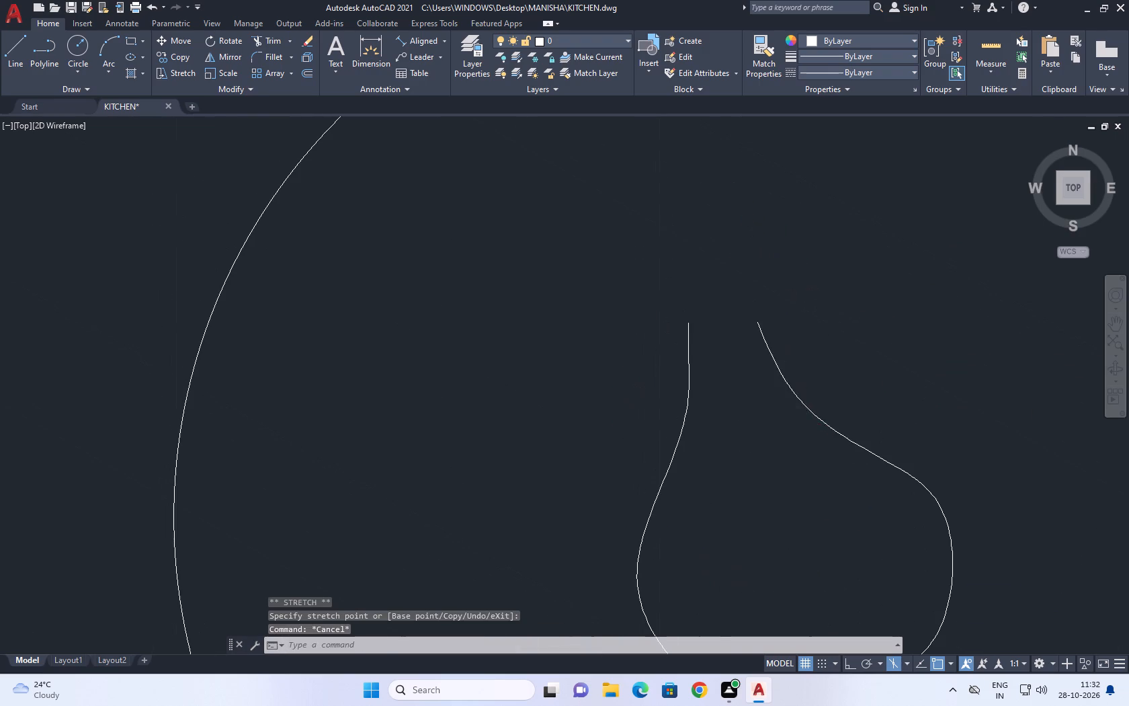
{"action": "left_click_drag", "start_coordinate": [799, 359], "coordinate": [788, 351]}
{"action": "left_click", "coordinate": [751, 312]}
{"action": "left_click", "coordinate": [757, 324]}
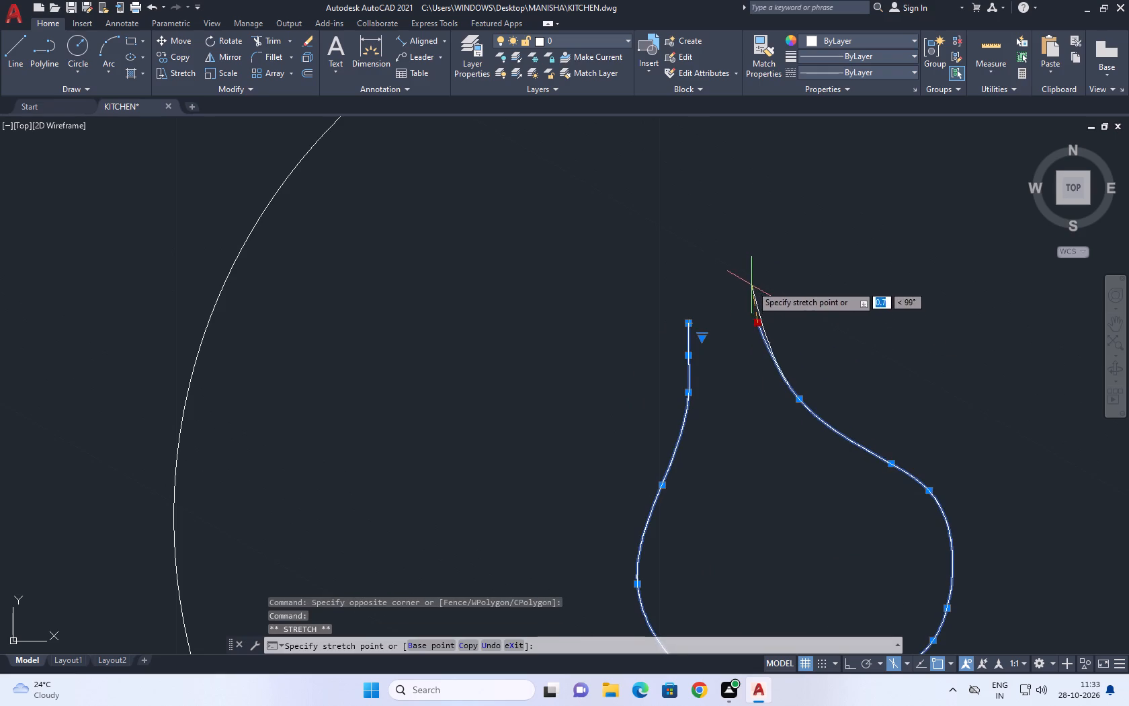
{"action": "left_click", "coordinate": [751, 285]}
{"action": "left_click", "coordinate": [689, 325]}
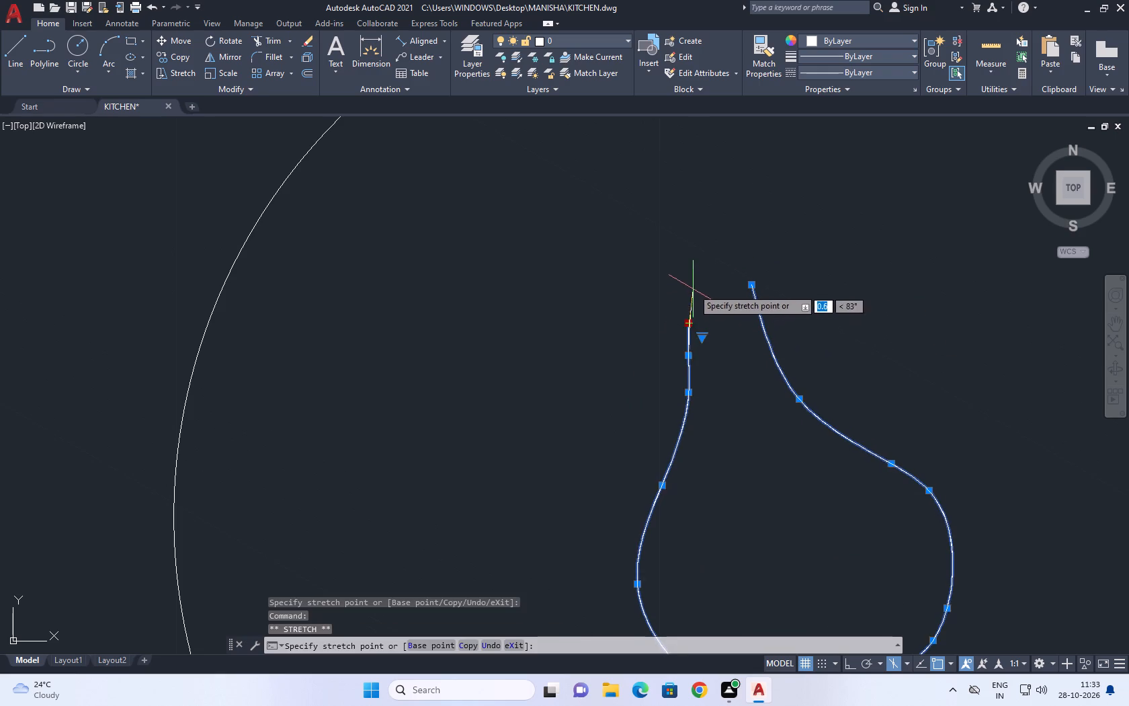
{"action": "left_click", "coordinate": [686, 276]}
{"action": "key", "text": "Escape"}
Draw a shallow upward-bulging three-point arc from the top of the flask's left neck across the open mouth.
{"action": "middle_click_drag", "start_coordinate": [773, 307], "coordinate": [751, 380]}
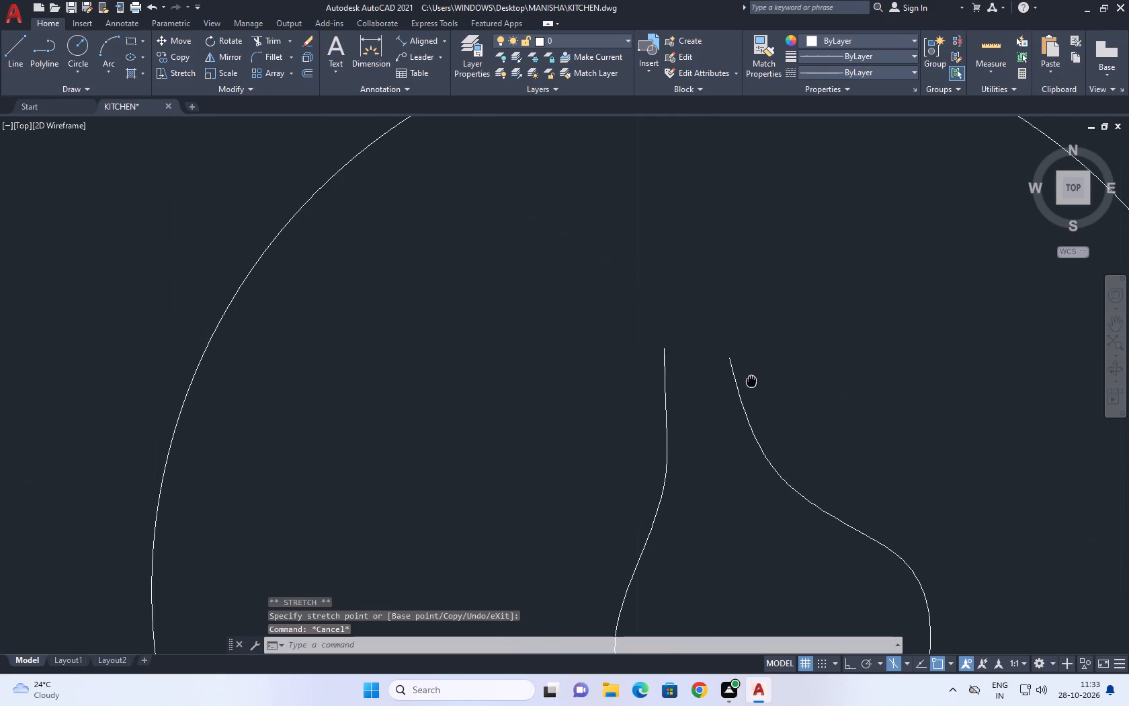
{"action": "middle_click_drag", "start_coordinate": [751, 380], "coordinate": [740, 346]}
{"action": "middle_click", "coordinate": [740, 346]}
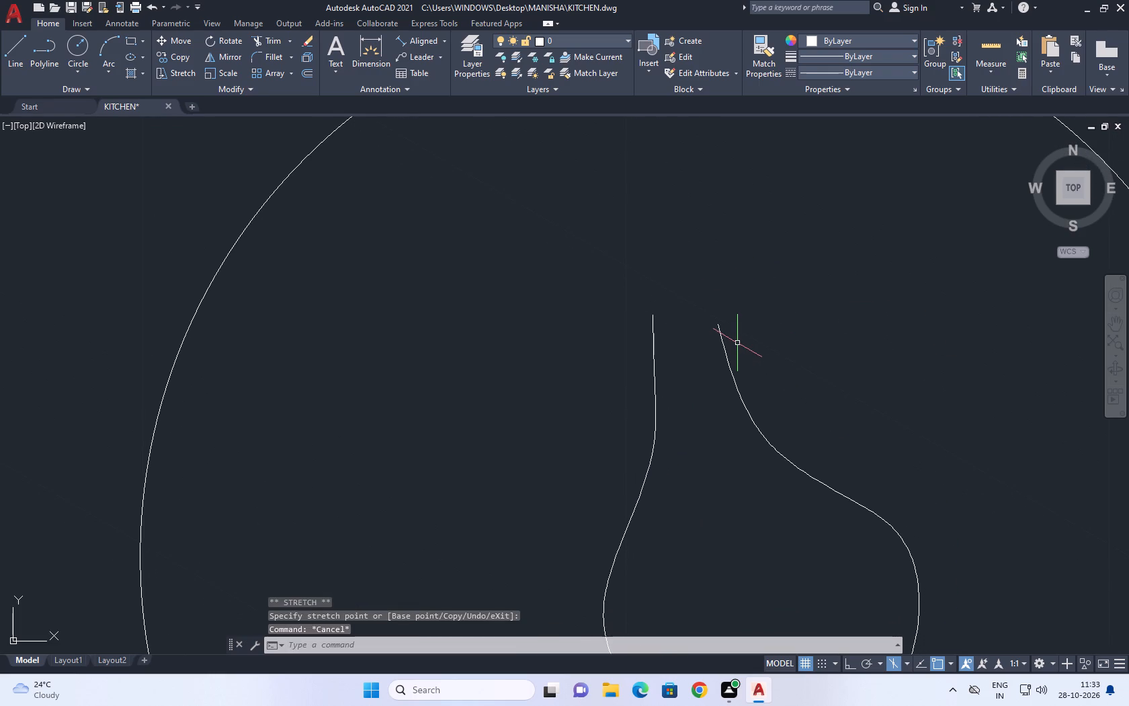
{"action": "key", "text": "a"}
{"action": "key", "text": "space"}
{"action": "left_click", "coordinate": [651, 316]}
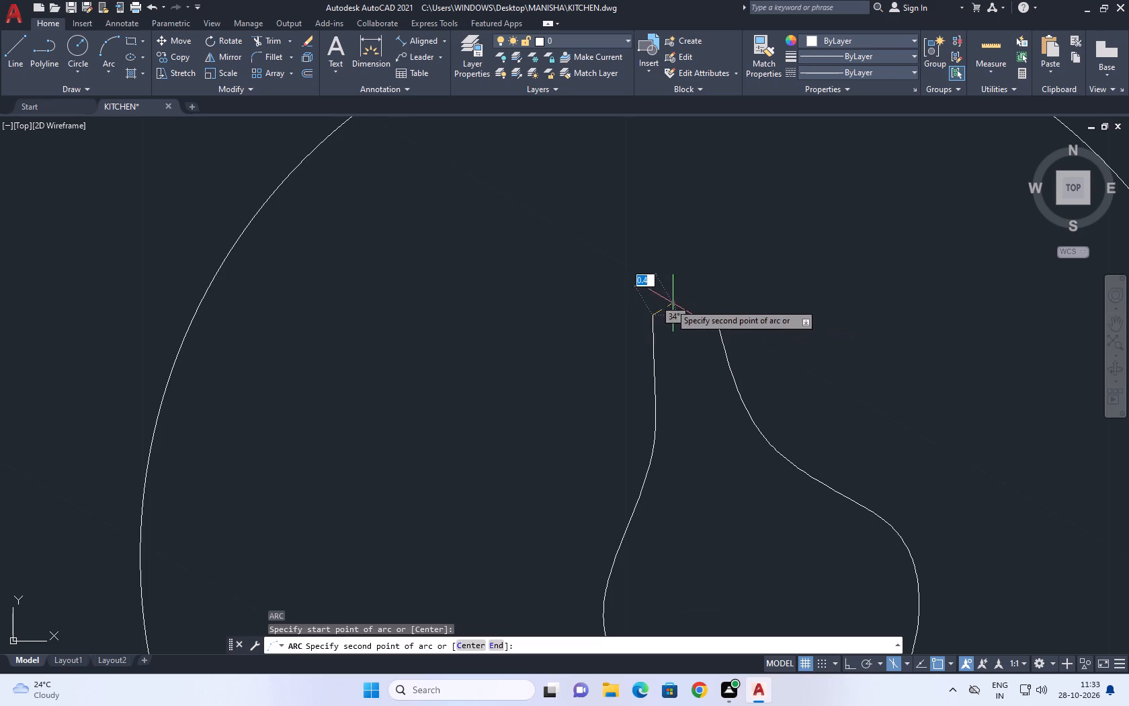
{"action": "left_click", "coordinate": [690, 305]}
{"action": "left_click", "coordinate": [720, 312]}
Stretch the top end of the flask spline's right neck up to the endpoint of the mouth arc.
{"action": "scroll", "coordinate": [724, 329], "scroll_direction": "up", "scroll_amount": 2}
{"action": "left_click", "coordinate": [724, 321]}
{"action": "left_click", "coordinate": [710, 326]}
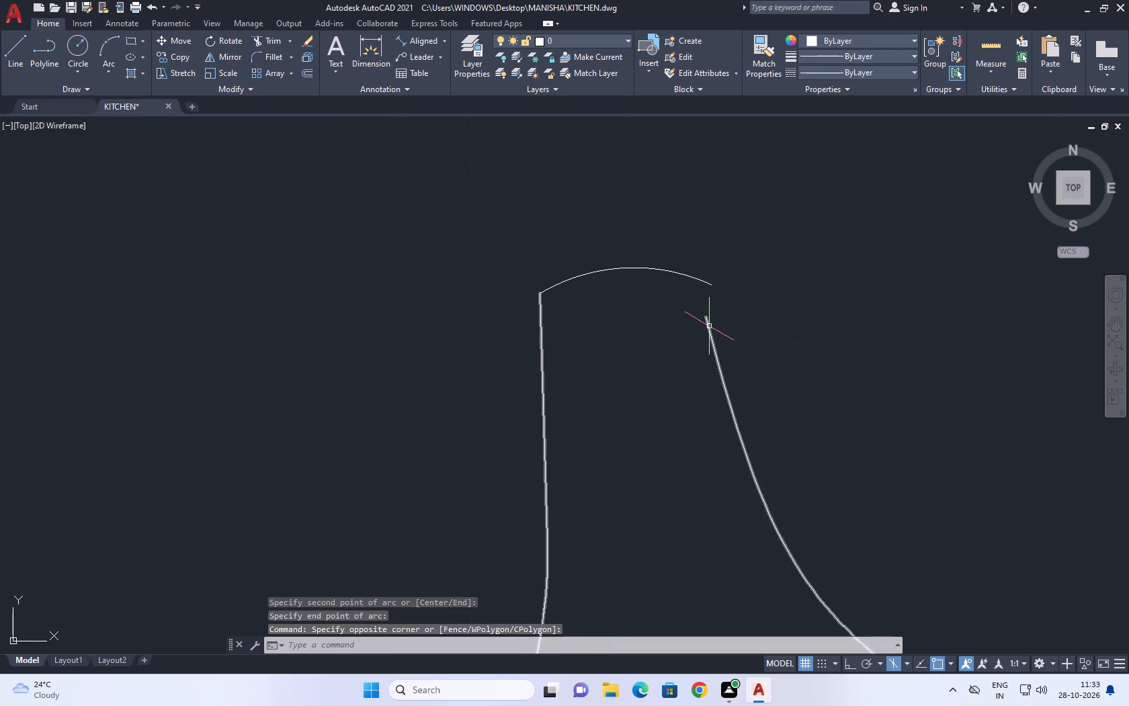
{"action": "left_click", "coordinate": [710, 320]}
{"action": "left_click", "coordinate": [689, 321]}
{"action": "left_click", "coordinate": [708, 314]}
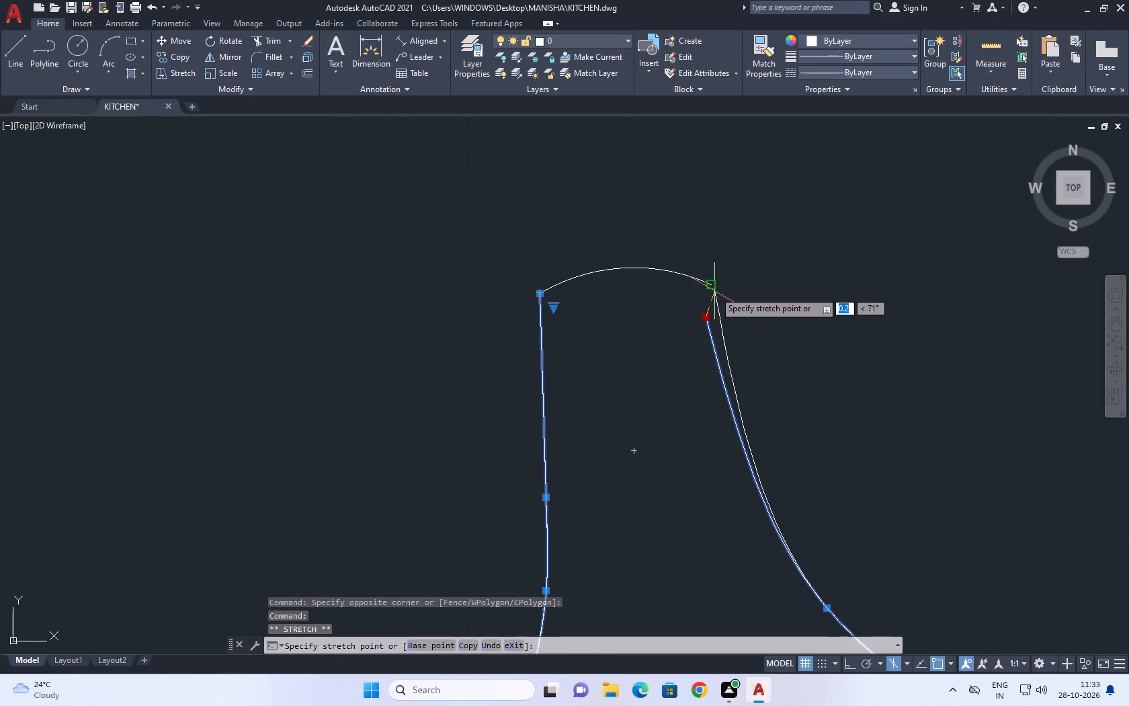
{"action": "left_click", "coordinate": [712, 284]}
{"action": "key", "text": "Escape"}
Shift the fit point at the base of the flask spline's right neck slightly outward and upward.
{"action": "scroll", "coordinate": [724, 352], "scroll_direction": "down", "scroll_amount": 3}
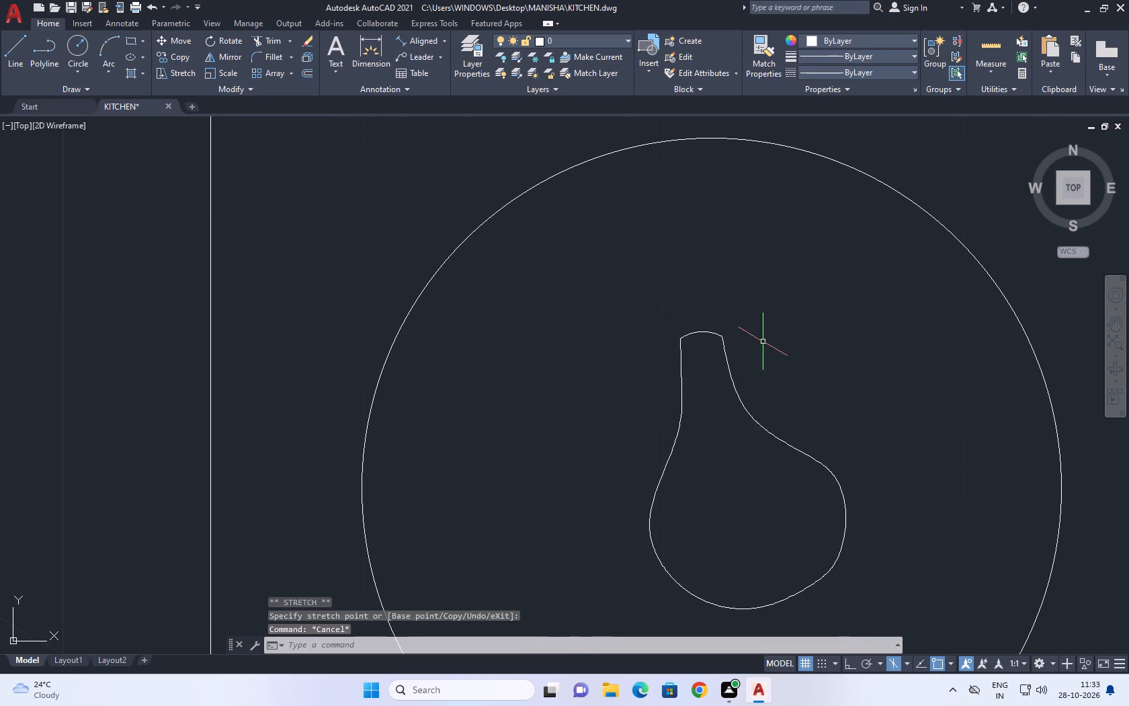
{"action": "middle_click_drag", "start_coordinate": [763, 341], "coordinate": [765, 347]}
{"action": "left_click", "coordinate": [767, 444]}
{"action": "left_click", "coordinate": [766, 410]}
{"action": "scroll", "coordinate": [751, 422], "scroll_direction": "up", "scroll_amount": 1}
{"action": "left_click", "coordinate": [750, 421]}
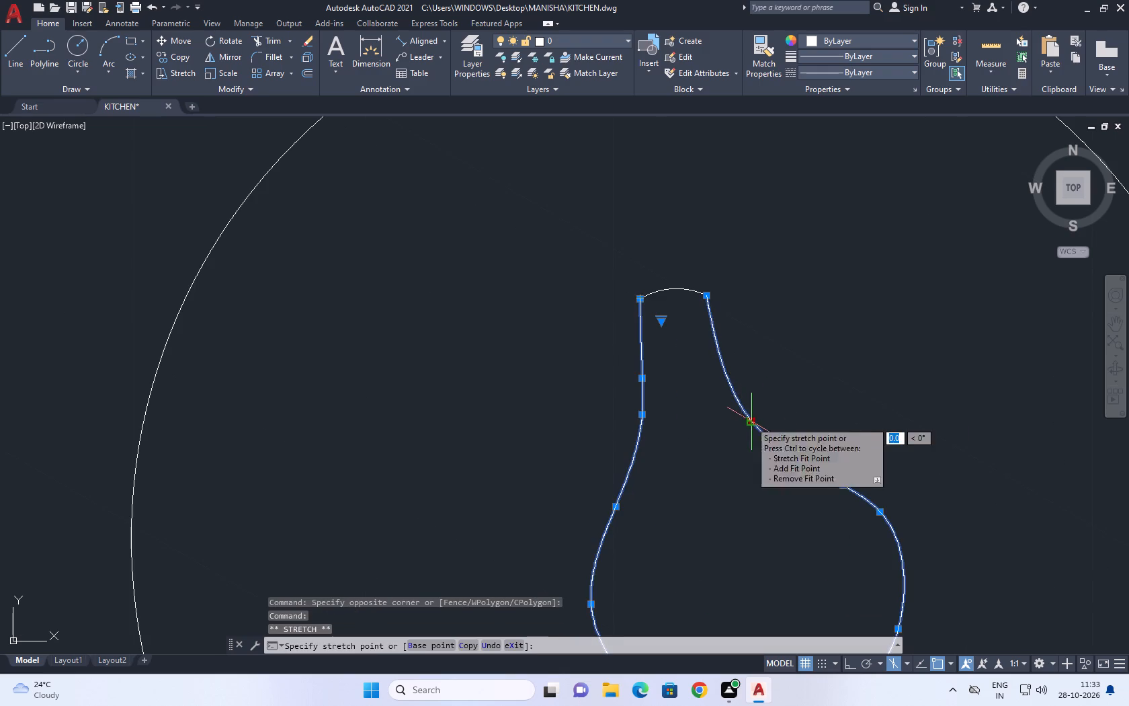
{"action": "left_click", "coordinate": [757, 408]}
{"action": "key", "text": "Escape"}
Move the shared corner of the mouth arc and the flask's left neck slightly downward.
{"action": "scroll", "coordinate": [812, 465], "scroll_direction": "down", "scroll_amount": 3}
{"action": "middle_click_drag", "start_coordinate": [769, 438], "coordinate": [758, 426]}
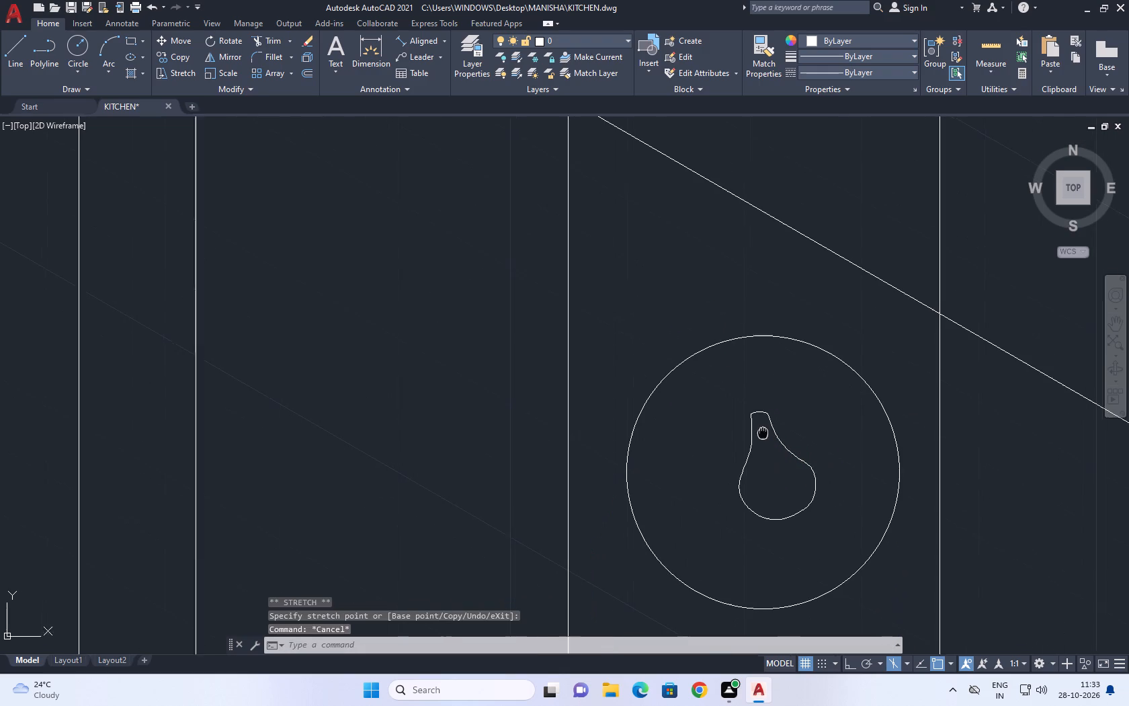
{"action": "middle_click_drag", "start_coordinate": [758, 426], "coordinate": [757, 424]}
{"action": "scroll", "coordinate": [755, 420], "scroll_direction": "up", "scroll_amount": 2}
{"action": "scroll", "coordinate": [741, 367], "scroll_direction": "up", "scroll_amount": 2}
{"action": "left_click", "coordinate": [739, 429]}
{"action": "left_click", "coordinate": [710, 373]}
{"action": "scroll", "coordinate": [714, 423], "scroll_direction": "up", "scroll_amount": 2}
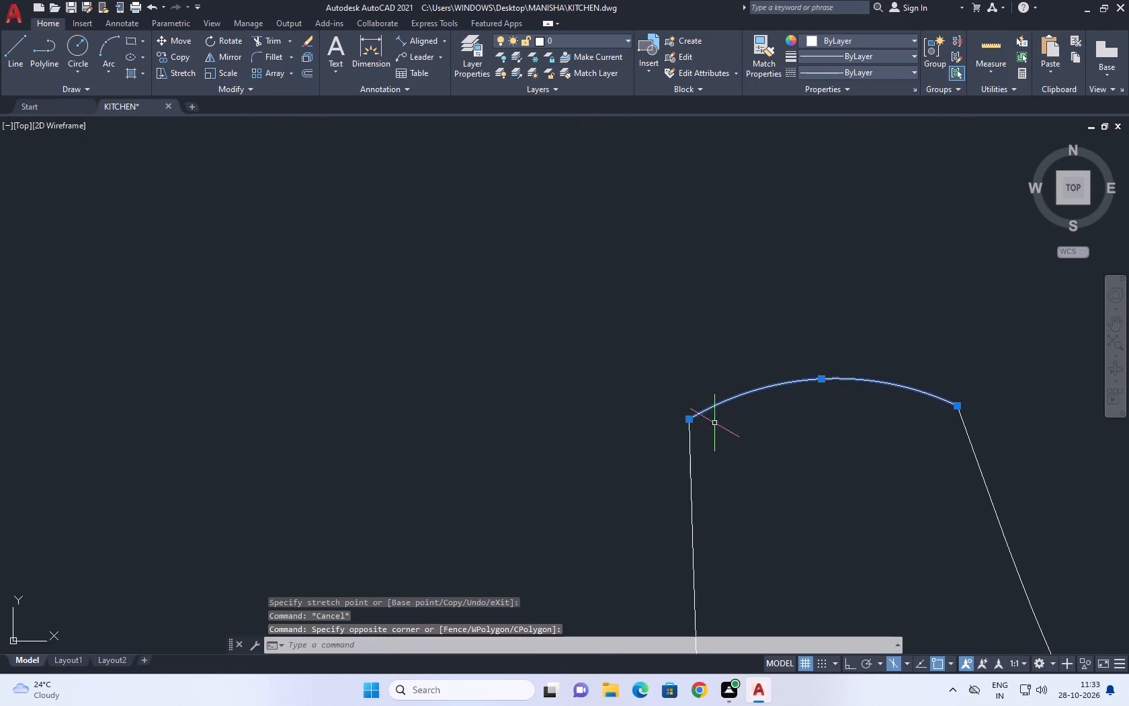
{"action": "left_click", "coordinate": [712, 436]}
{"action": "left_click", "coordinate": [673, 397]}
{"action": "left_click", "coordinate": [690, 418]}
{"action": "left_click", "coordinate": [691, 426]}
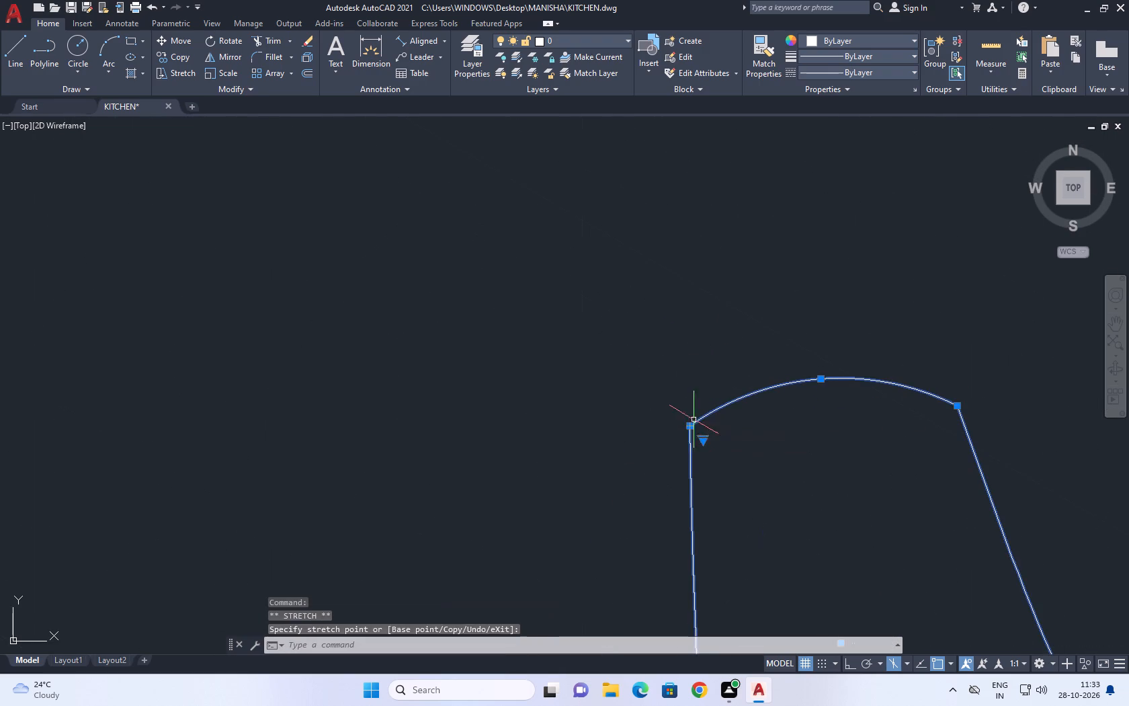
{"action": "key", "text": "Escape"}
Draw a short straight spline from the flask's left mouth corner upward, leaning slightly left.
{"action": "scroll", "coordinate": [772, 407], "scroll_direction": "down", "scroll_amount": 3}
{"action": "middle_click_drag", "start_coordinate": [757, 420], "coordinate": [705, 487]}
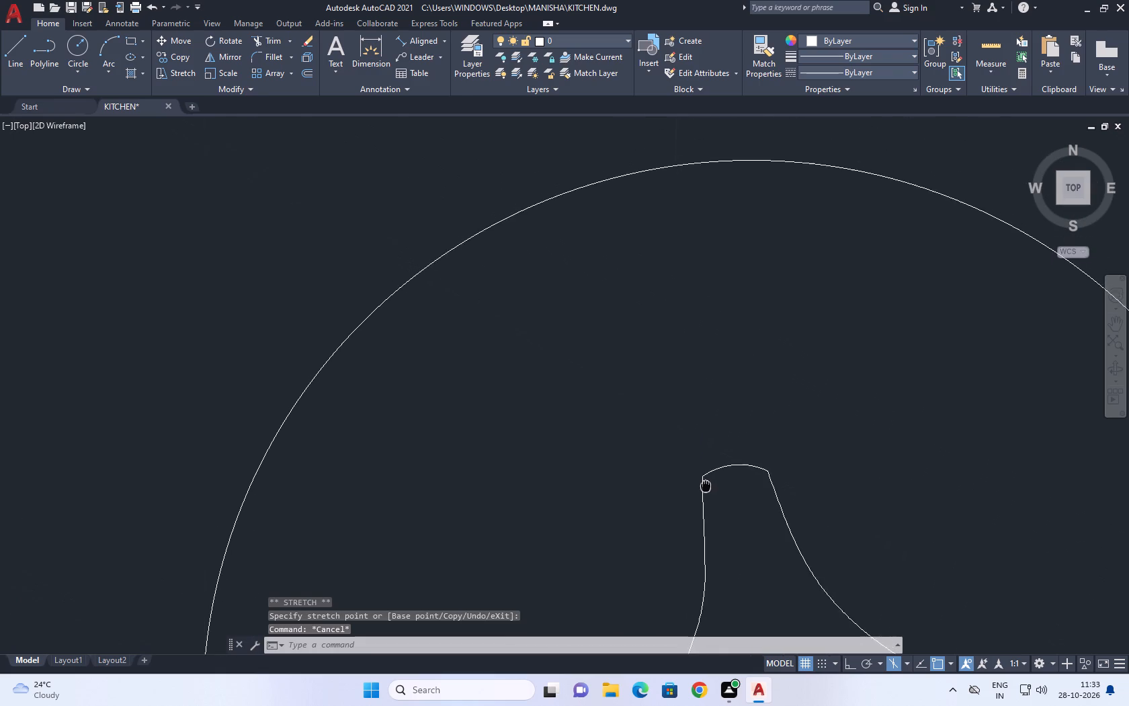
{"action": "middle_click_drag", "start_coordinate": [705, 487], "coordinate": [708, 510]}
{"action": "middle_click", "coordinate": [708, 510]}
{"action": "scroll", "coordinate": [726, 504], "scroll_direction": "down", "scroll_amount": 2}
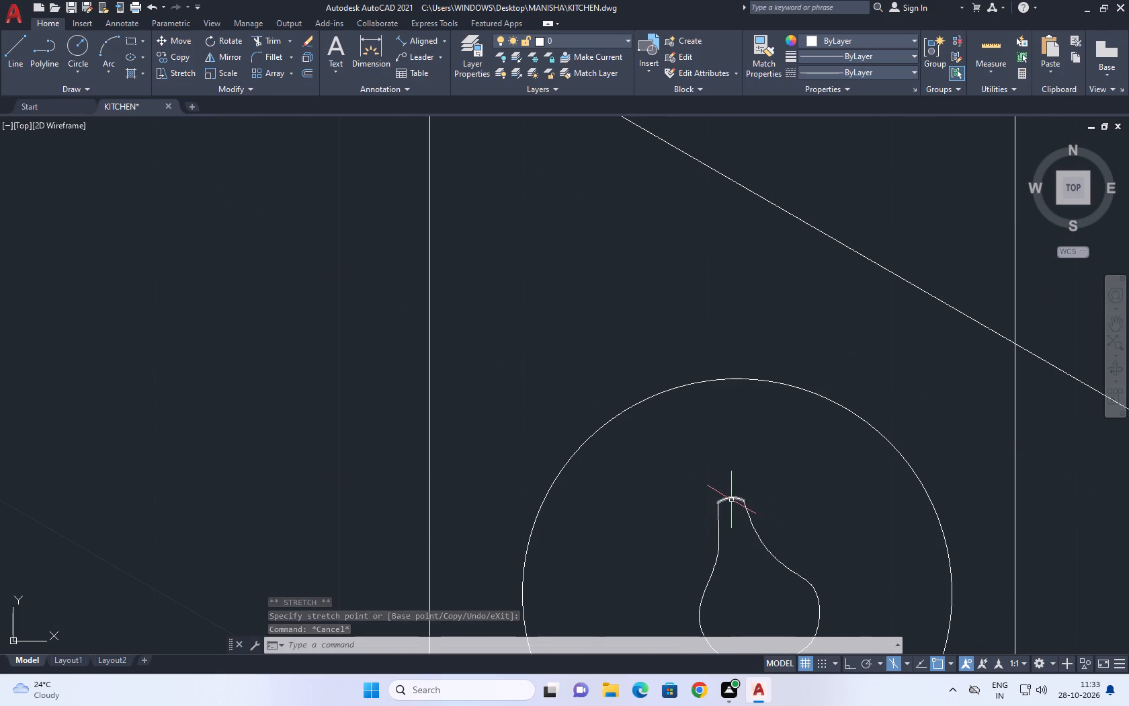
{"action": "key", "text": "s"}
{"action": "key", "text": "p"}
{"action": "type", "text": "L"}
{"action": "key", "text": "space"}
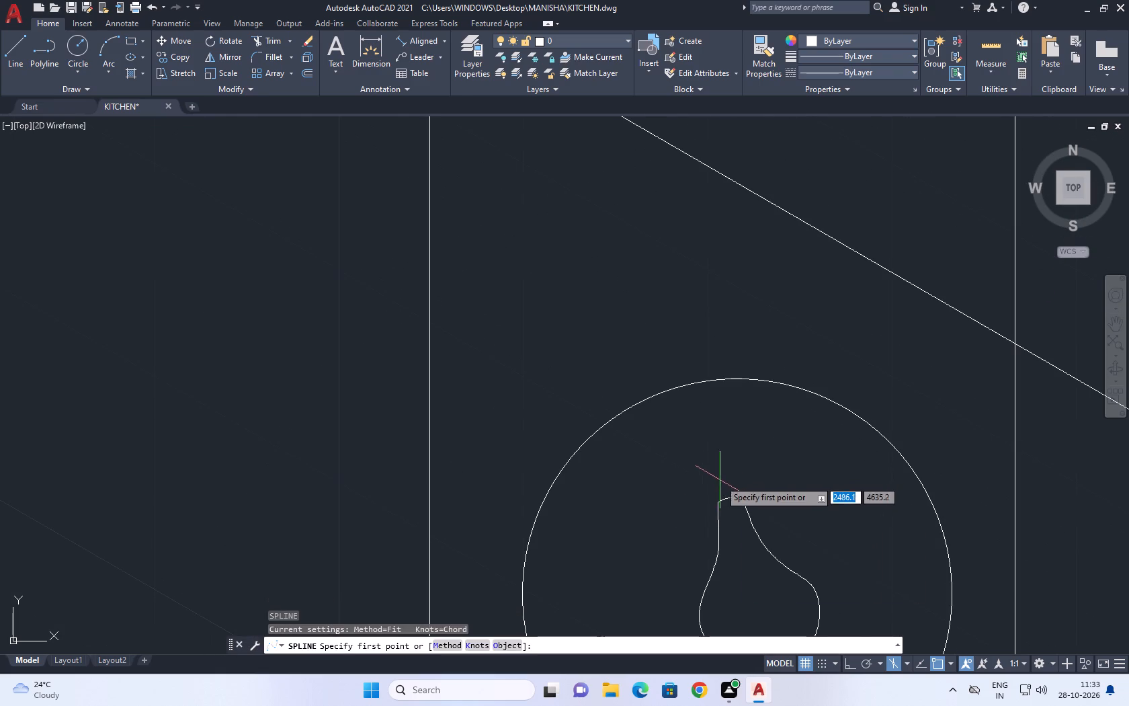
{"action": "scroll", "coordinate": [720, 481], "scroll_direction": "up", "scroll_amount": 2}
{"action": "left_click", "coordinate": [710, 515]}
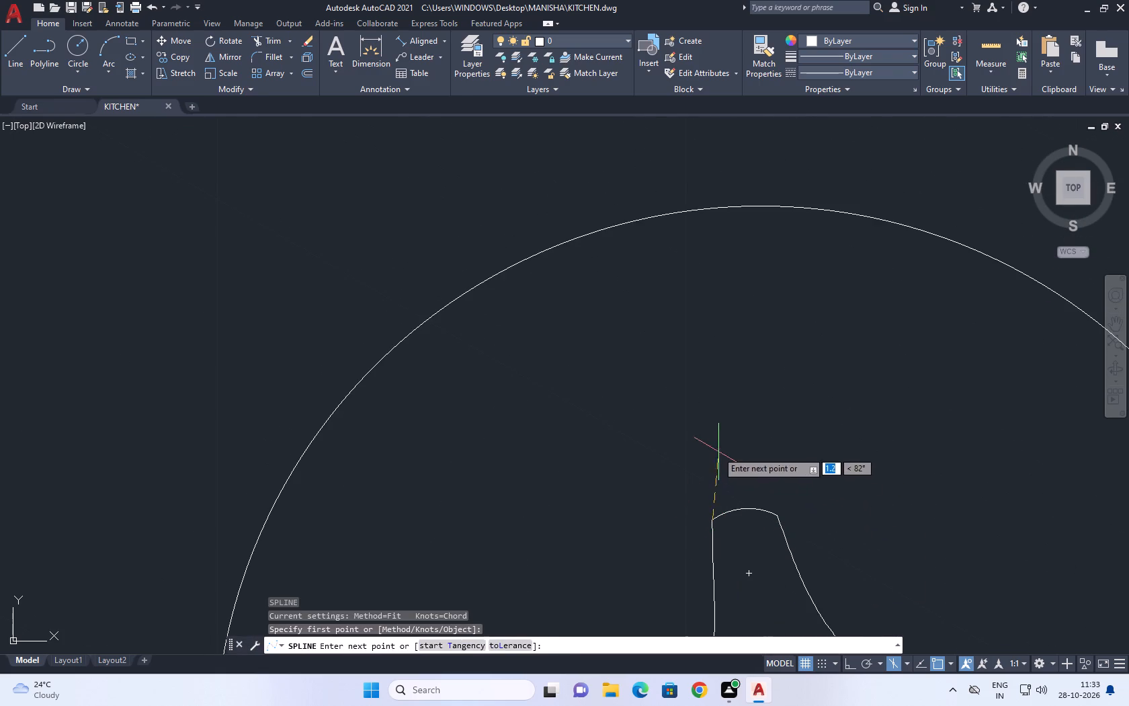
{"action": "left_click_drag", "start_coordinate": [700, 448], "coordinate": [689, 447]}
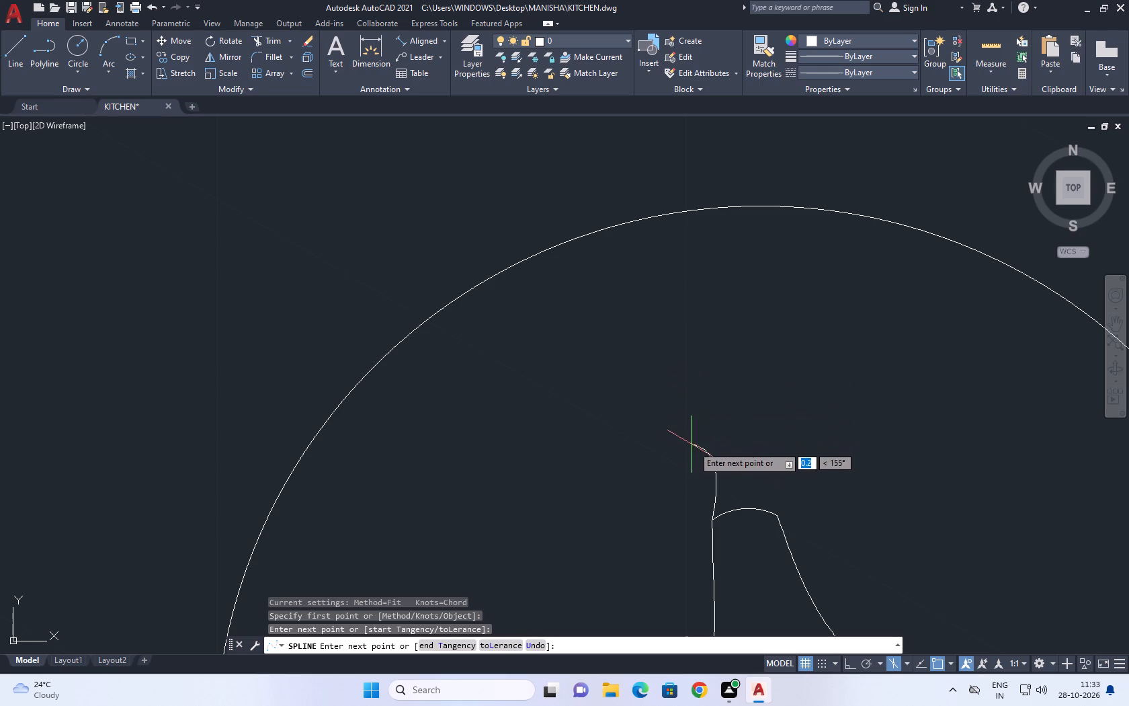
{"action": "key", "text": "space"}
Draw a second spline from the short segment's upper end, curving over the mouth into a rounded cap open on the right.
{"action": "left_click", "coordinate": [700, 447]}
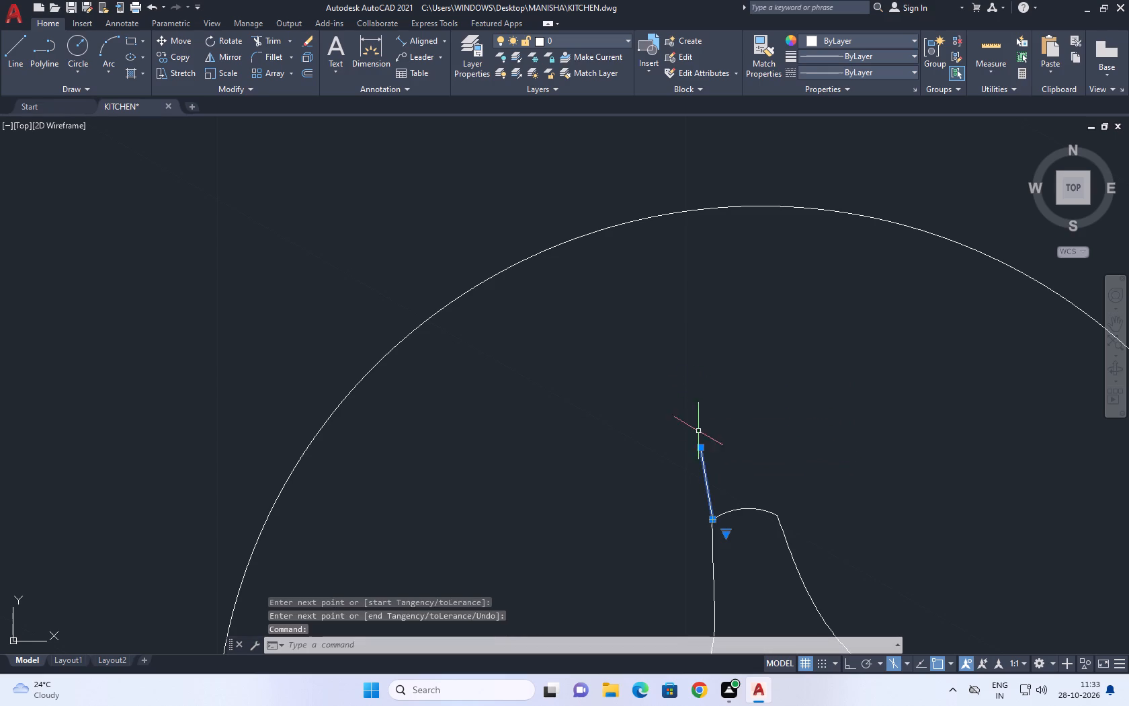
{"action": "key", "text": "space"}
{"action": "left_click", "coordinate": [700, 447]}
{"action": "left_click", "coordinate": [700, 418]}
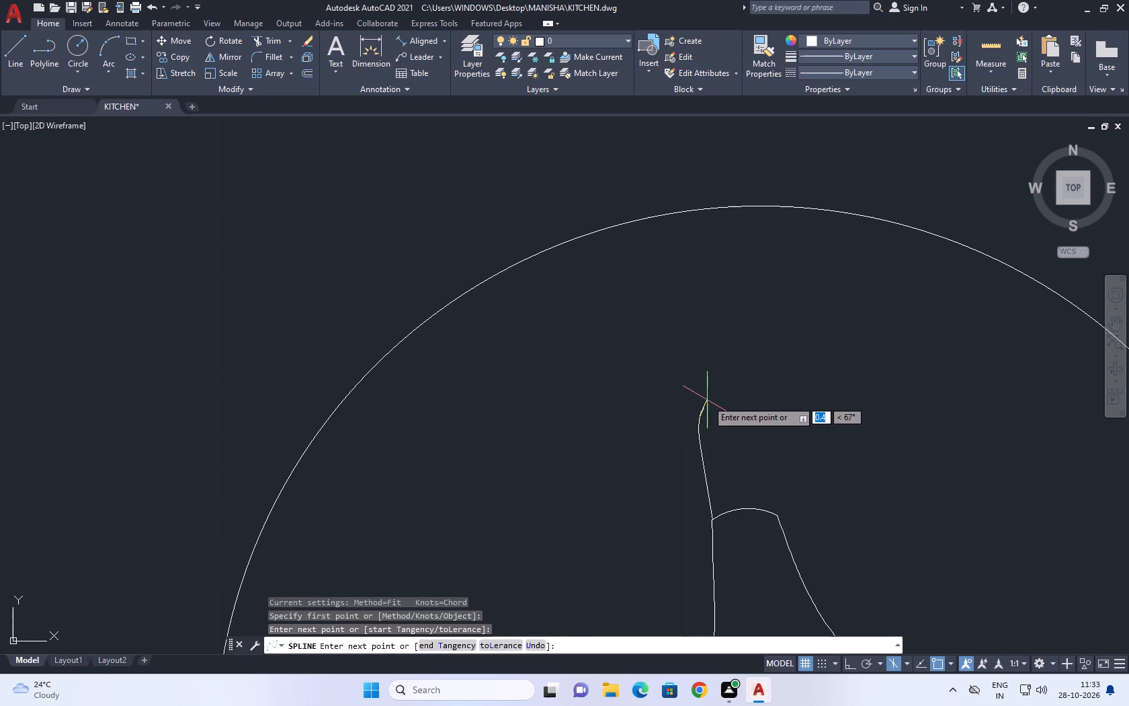
{"action": "left_click", "coordinate": [726, 391]}
{"action": "left_click", "coordinate": [780, 418]}
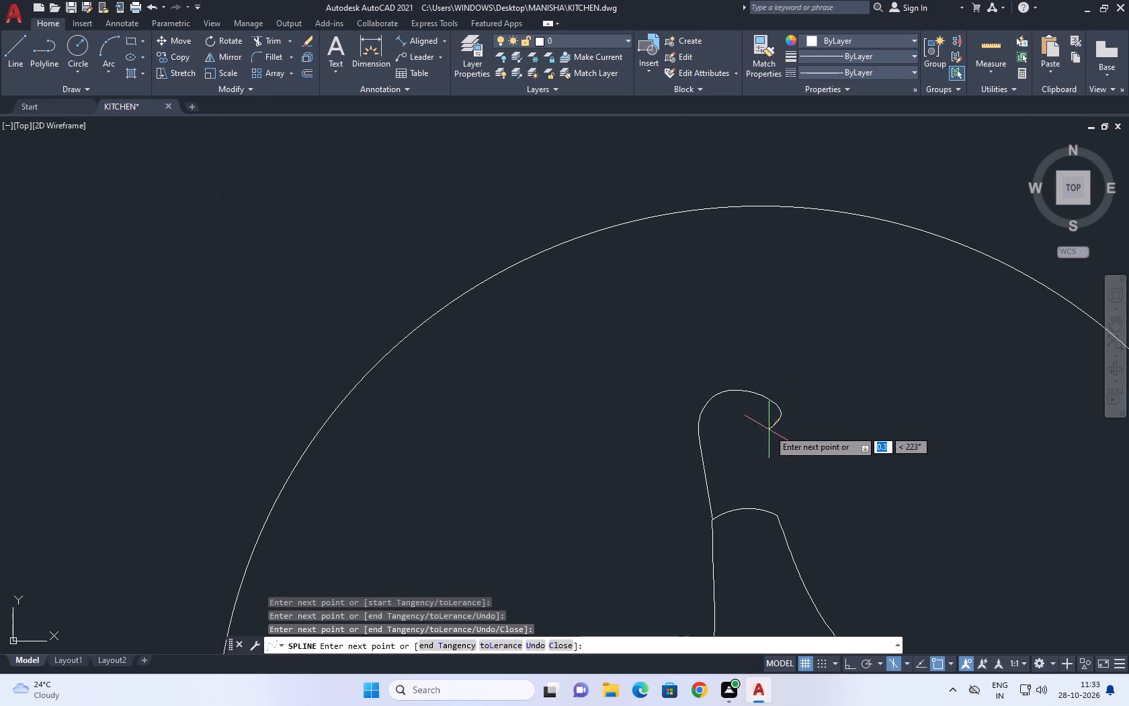
{"action": "key", "text": "space"}
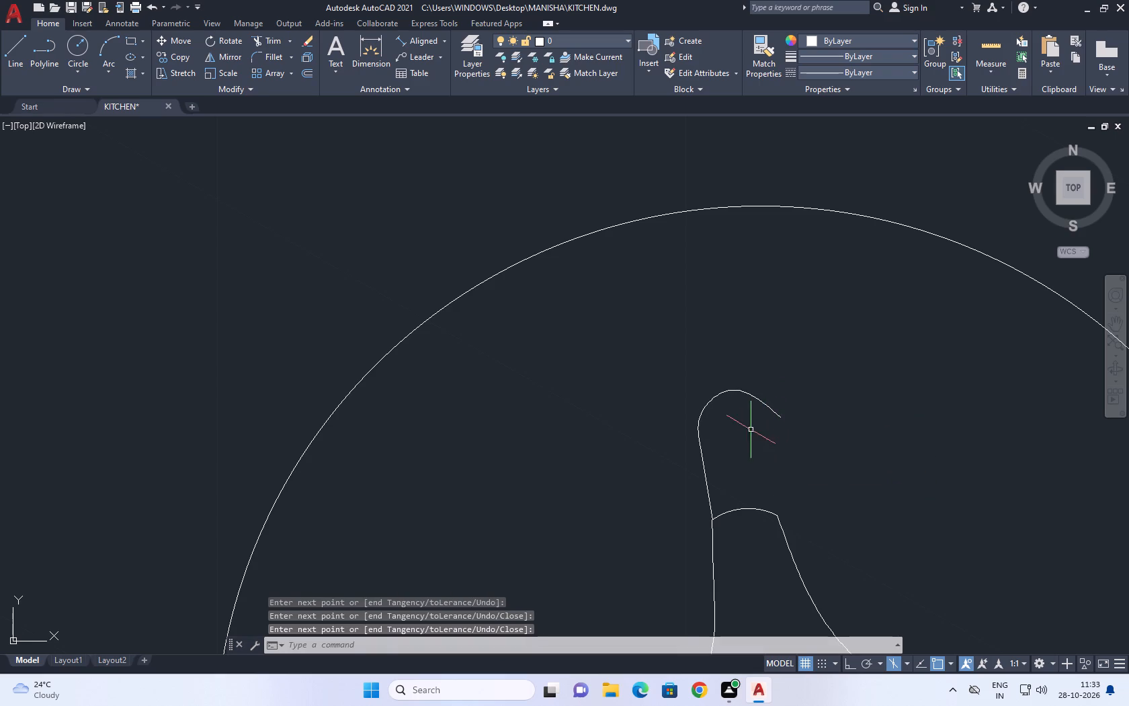
Pull the rounded cap spline's free right end slightly inward to narrow the cap.
{"action": "scroll", "coordinate": [774, 424], "scroll_direction": "up", "scroll_amount": 1}
{"action": "left_click", "coordinate": [788, 401]}
{"action": "left_click", "coordinate": [757, 421]}
{"action": "left_click", "coordinate": [781, 414]}
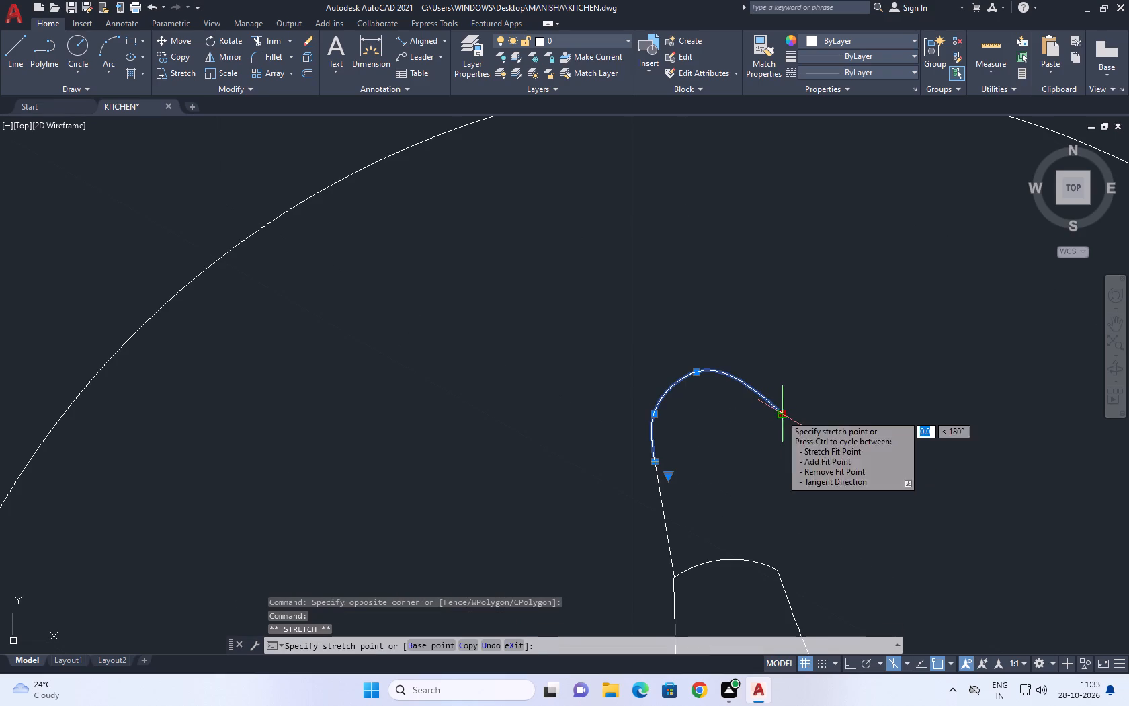
{"action": "left_click", "coordinate": [760, 411]}
{"action": "key", "text": "Escape"}
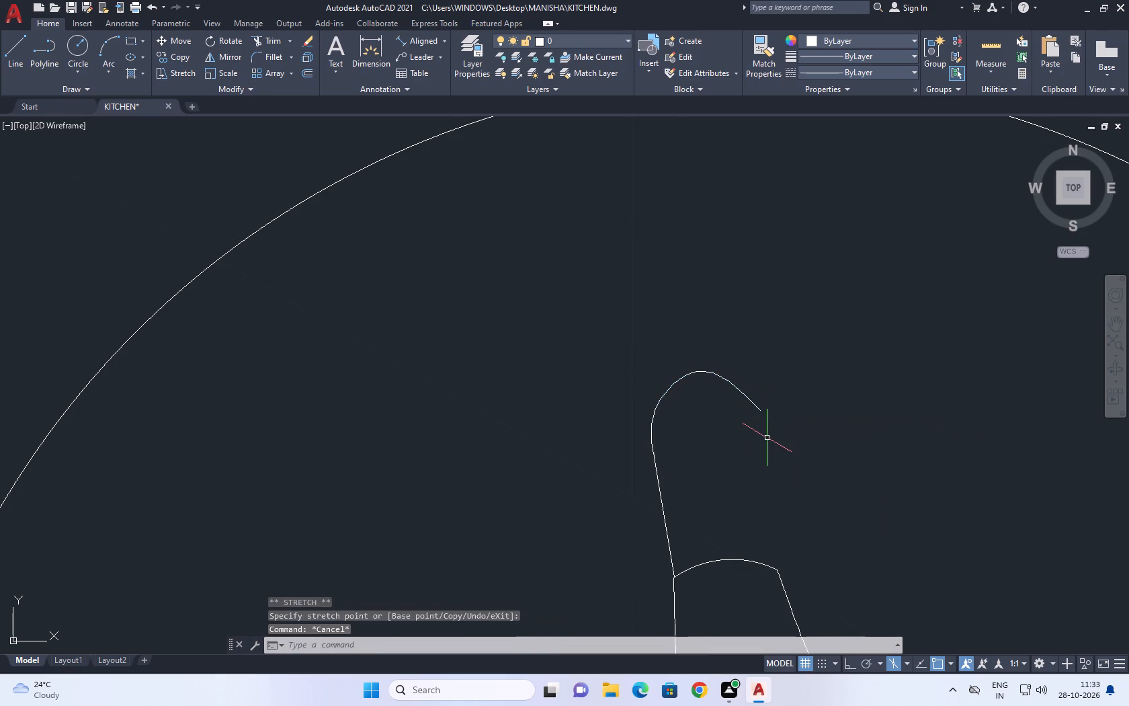
Draw a line from the flask's right mouth corner up to the free end of the cap spline.
{"action": "key", "text": "l"}
{"action": "key", "text": "space"}
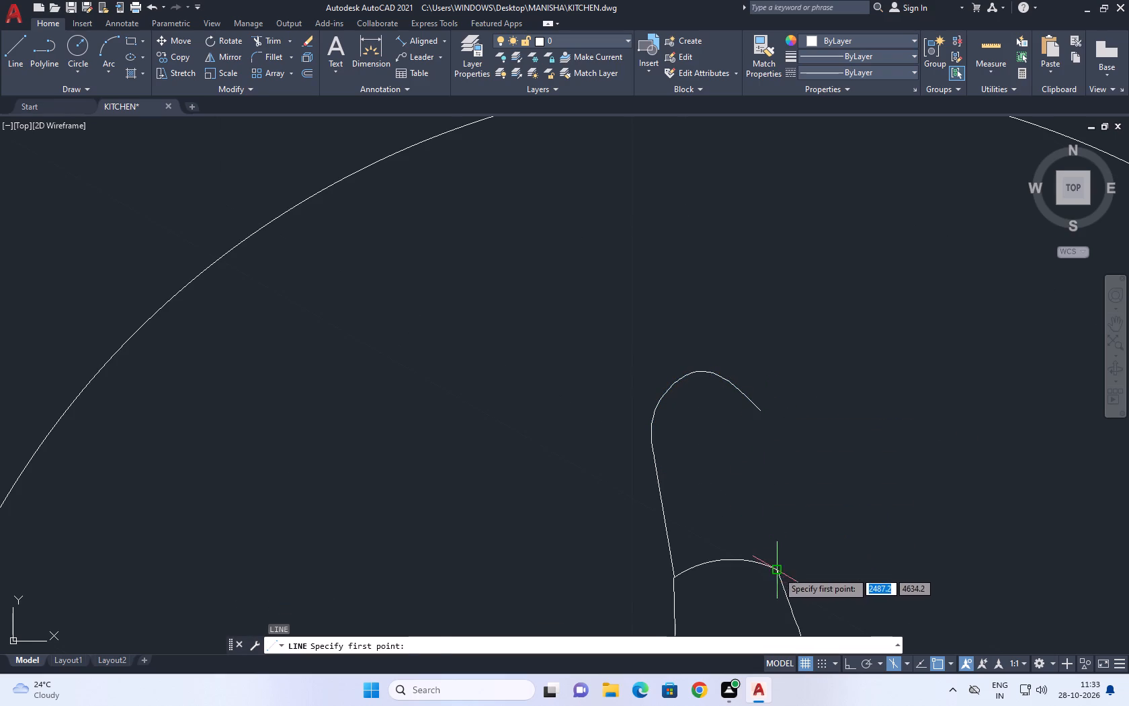
{"action": "left_click", "coordinate": [778, 571]}
{"action": "left_click", "coordinate": [759, 407]}
{"action": "key", "text": "Escape"}
Move the shared corner of the cap spline and its right side line slightly left and down.
{"action": "scroll", "coordinate": [821, 447], "scroll_direction": "down", "scroll_amount": 3}
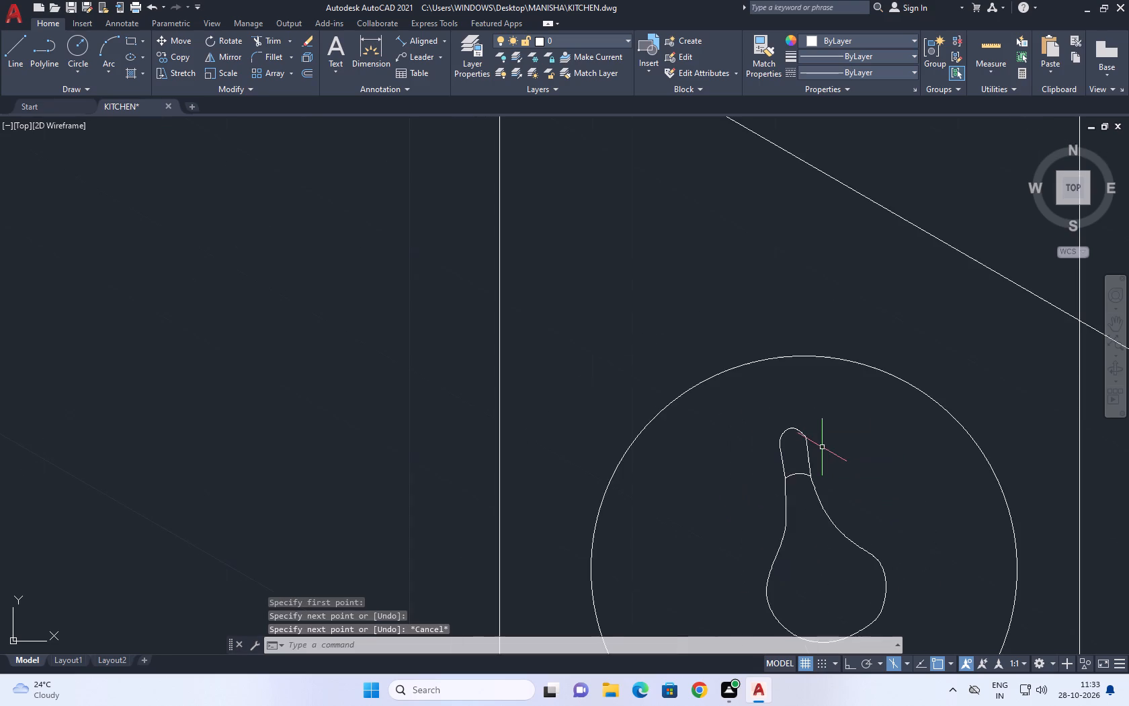
{"action": "scroll", "coordinate": [796, 443], "scroll_direction": "up", "scroll_amount": 4}
{"action": "left_click", "coordinate": [839, 418]}
{"action": "left_click", "coordinate": [816, 379]}
{"action": "left_click", "coordinate": [802, 433]}
{"action": "scroll", "coordinate": [847, 411], "scroll_direction": "up", "scroll_amount": 1}
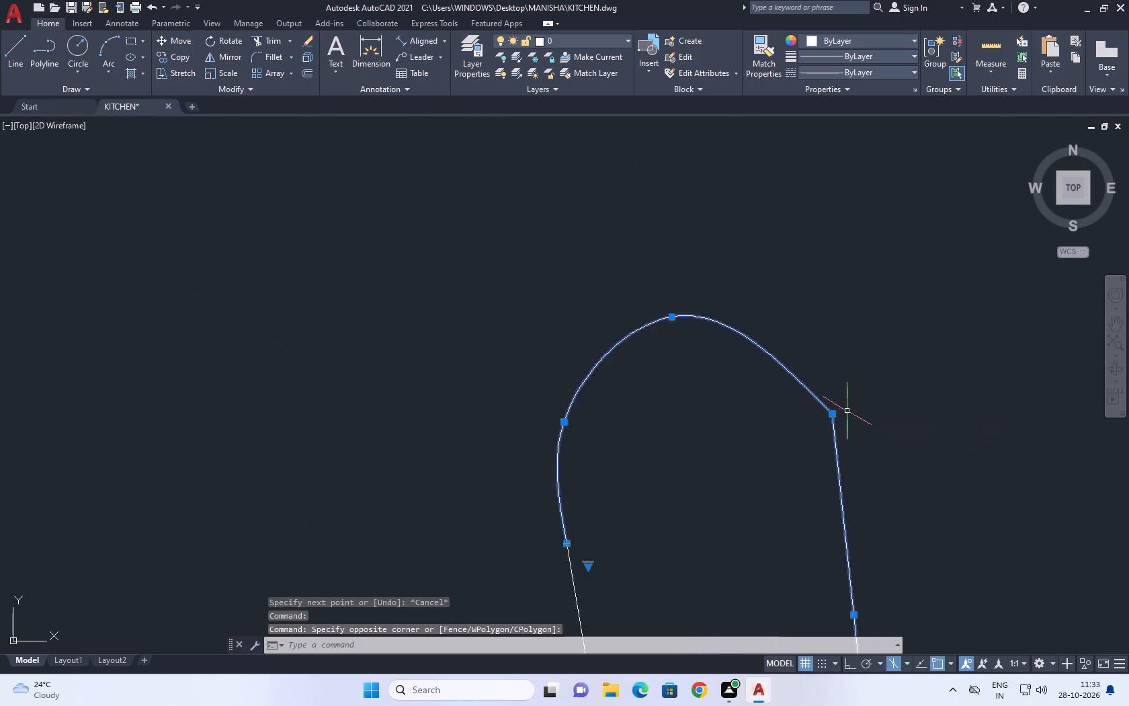
{"action": "scroll", "coordinate": [847, 411], "scroll_direction": "up", "scroll_amount": 1}
{"action": "left_click", "coordinate": [819, 417]}
{"action": "left_click", "coordinate": [805, 423]}
{"action": "key", "text": "Escape"}
Shift the top fit point of the cap spline slightly right and down to even out its curve.
{"action": "scroll", "coordinate": [871, 424], "scroll_direction": "down", "scroll_amount": 4}
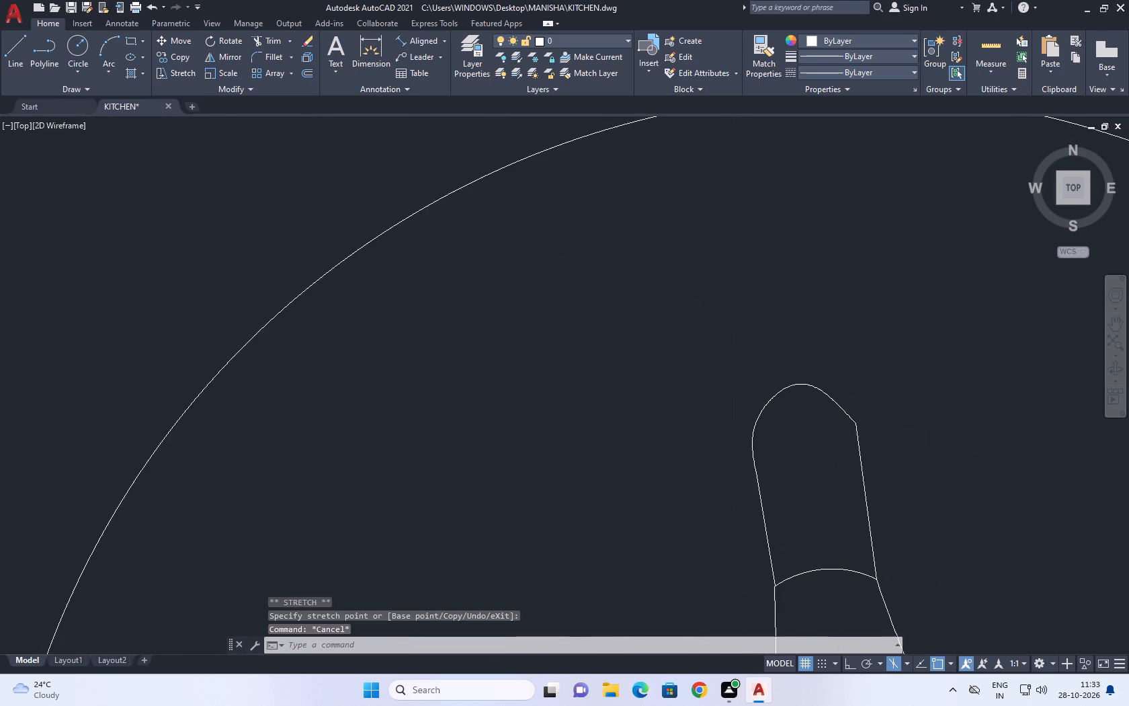
{"action": "scroll", "coordinate": [839, 409], "scroll_direction": "up", "scroll_amount": 1}
{"action": "left_click", "coordinate": [841, 399]}
{"action": "scroll", "coordinate": [812, 393], "scroll_direction": "up", "scroll_amount": 2}
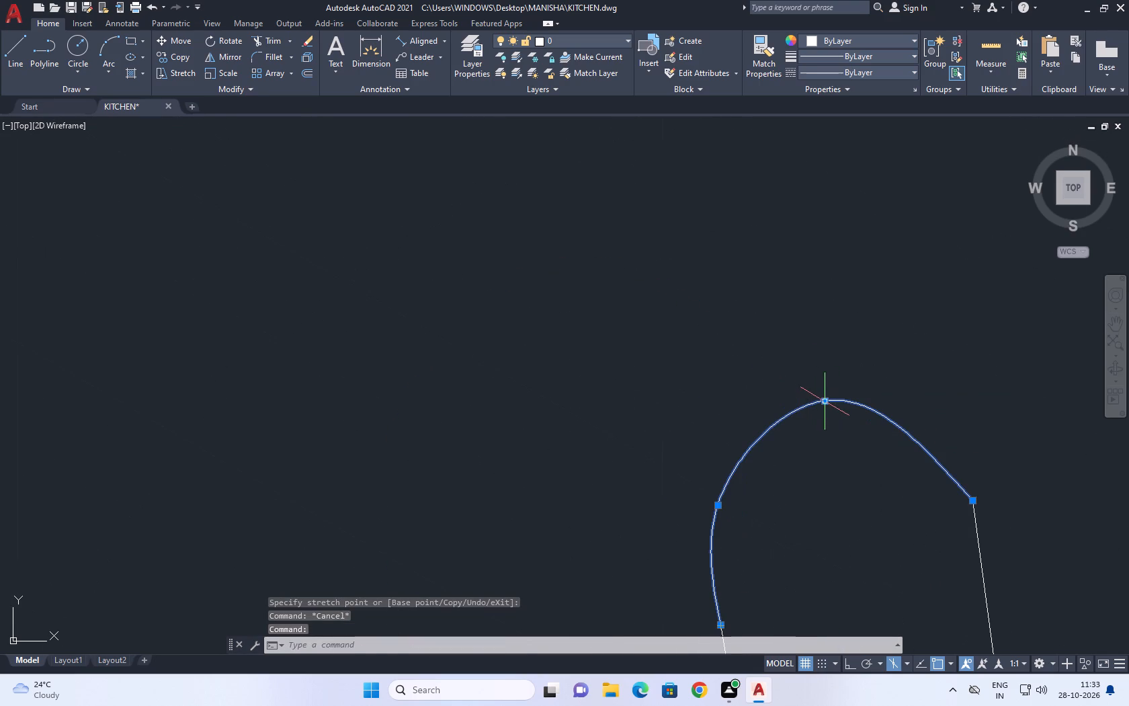
{"action": "left_click", "coordinate": [825, 400]}
{"action": "left_click", "coordinate": [839, 411]}
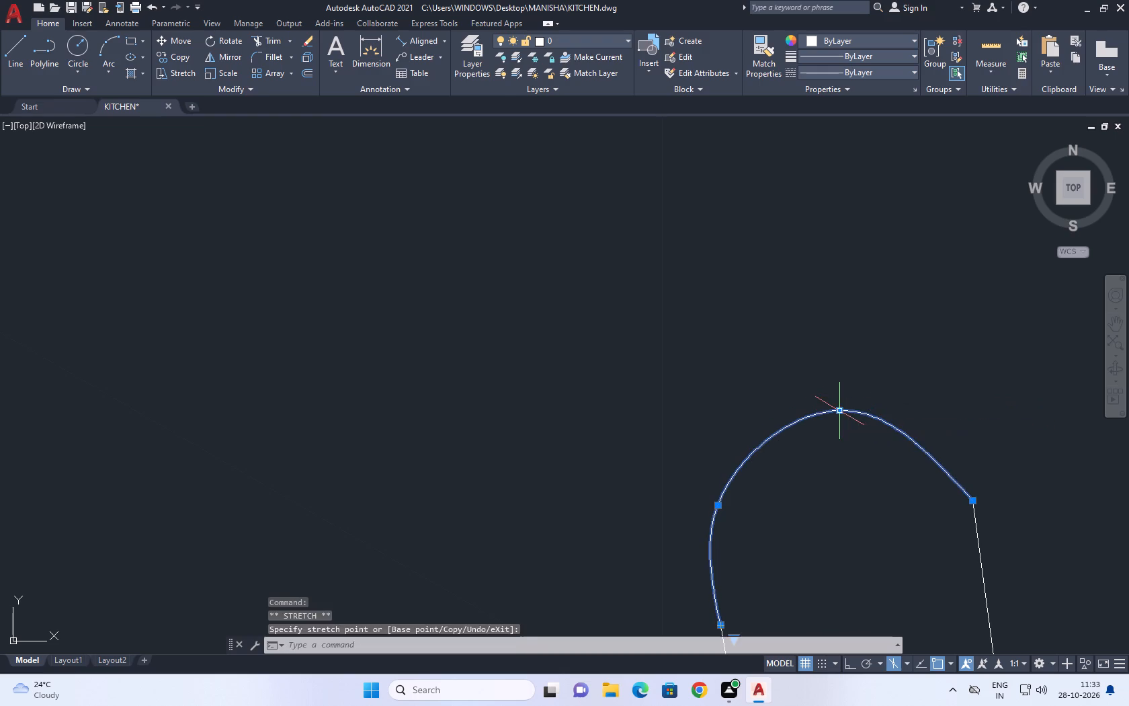
{"action": "key", "text": "Escape"}
Move the lower fit point of the flask spline's left neck down and slightly outward to smooth the transition into the body.
{"action": "scroll", "coordinate": [849, 404], "scroll_direction": "down", "scroll_amount": 3}
{"action": "middle_click_drag", "start_coordinate": [899, 432], "coordinate": [819, 379]}
{"action": "middle_click_drag", "start_coordinate": [827, 443], "coordinate": [826, 440]}
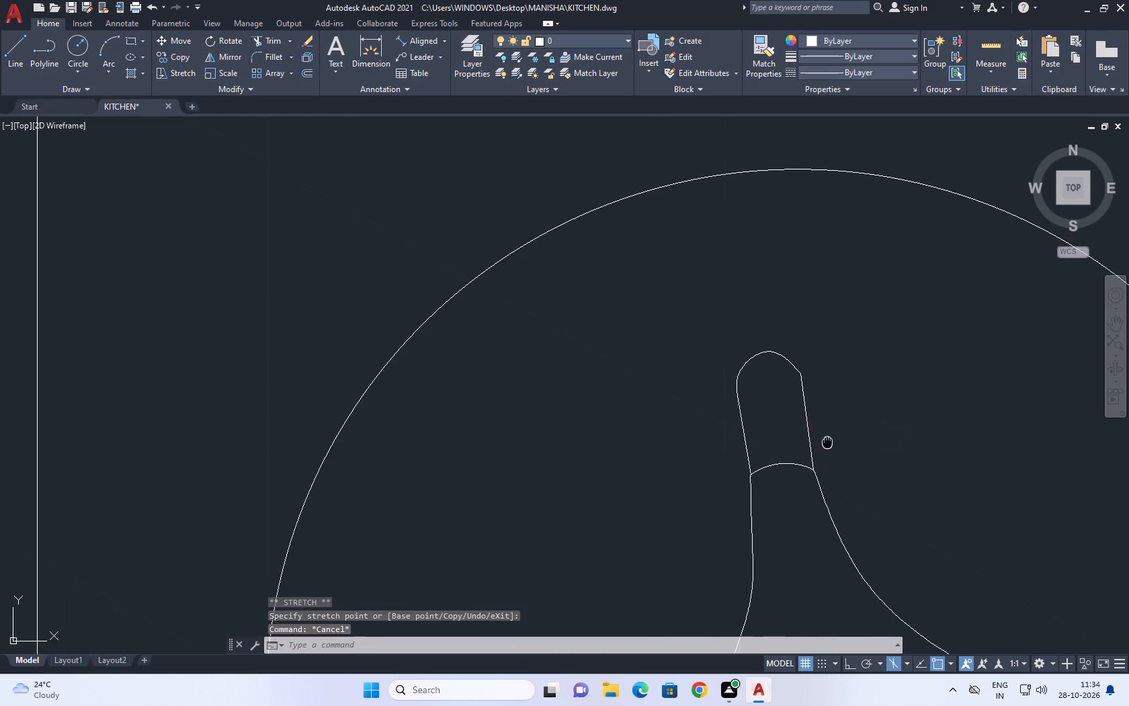
{"action": "middle_click_drag", "start_coordinate": [826, 440], "coordinate": [780, 365]}
{"action": "scroll", "coordinate": [760, 383], "scroll_direction": "down", "scroll_amount": 3}
{"action": "middle_click_drag", "start_coordinate": [772, 393], "coordinate": [776, 467]}
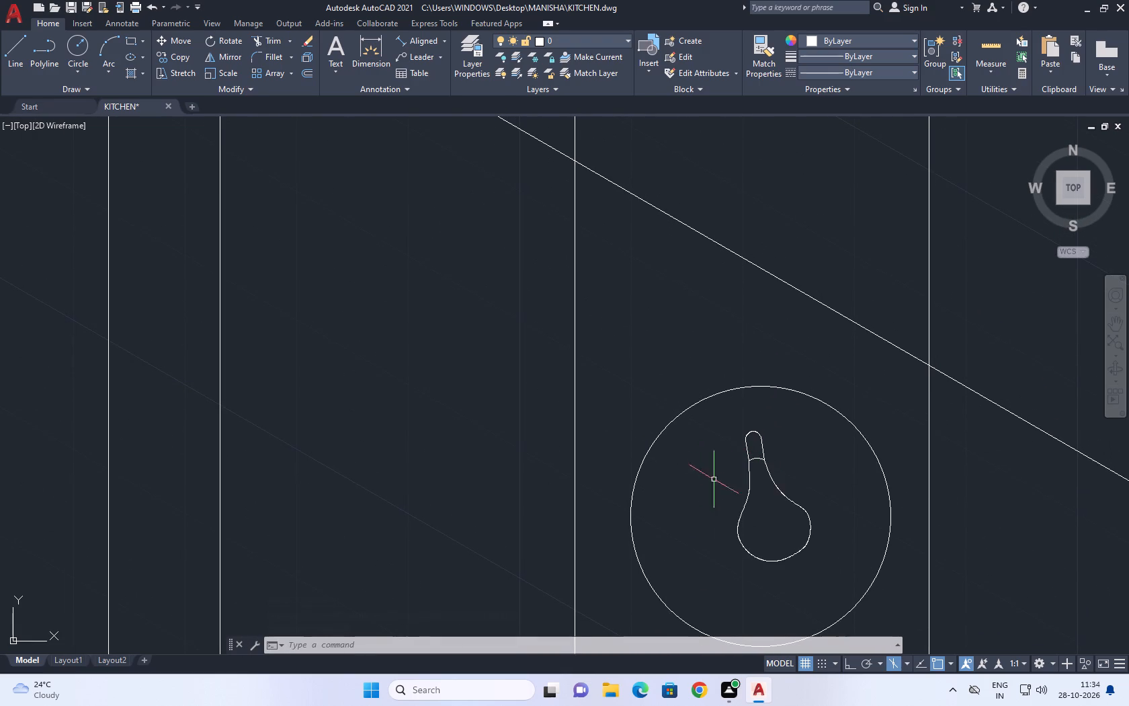
{"action": "left_click", "coordinate": [780, 489]}
{"action": "scroll", "coordinate": [778, 492], "scroll_direction": "up", "scroll_amount": 3}
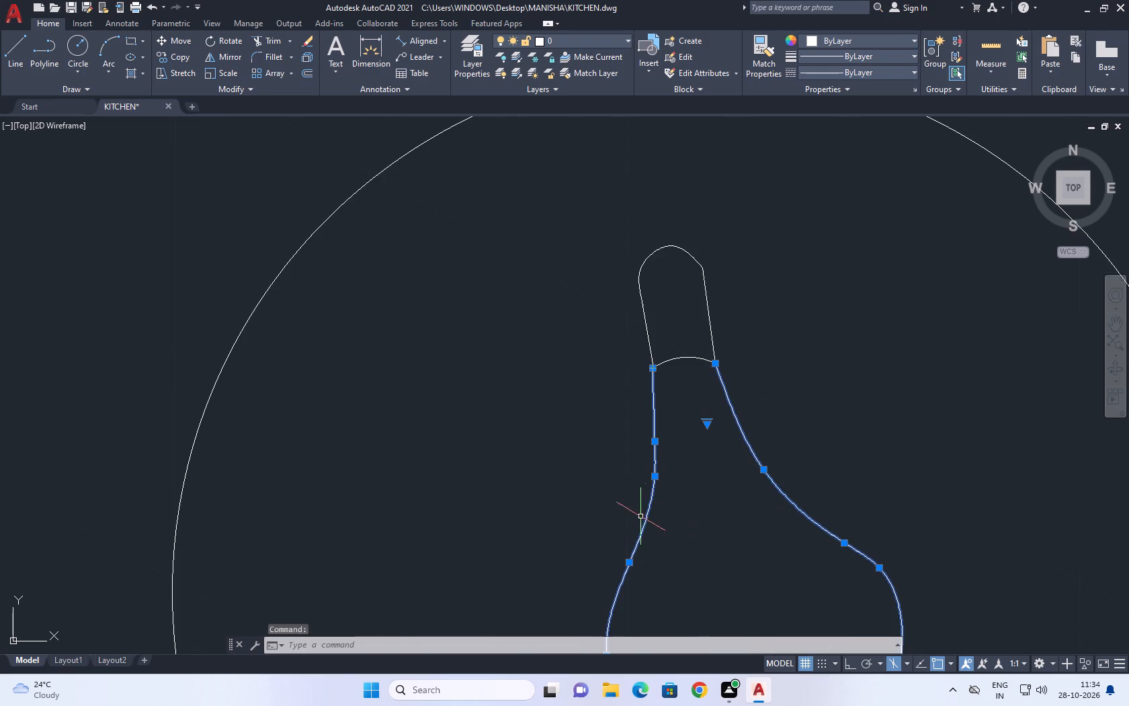
{"action": "left_click", "coordinate": [648, 473]}
{"action": "left_click", "coordinate": [643, 494]}
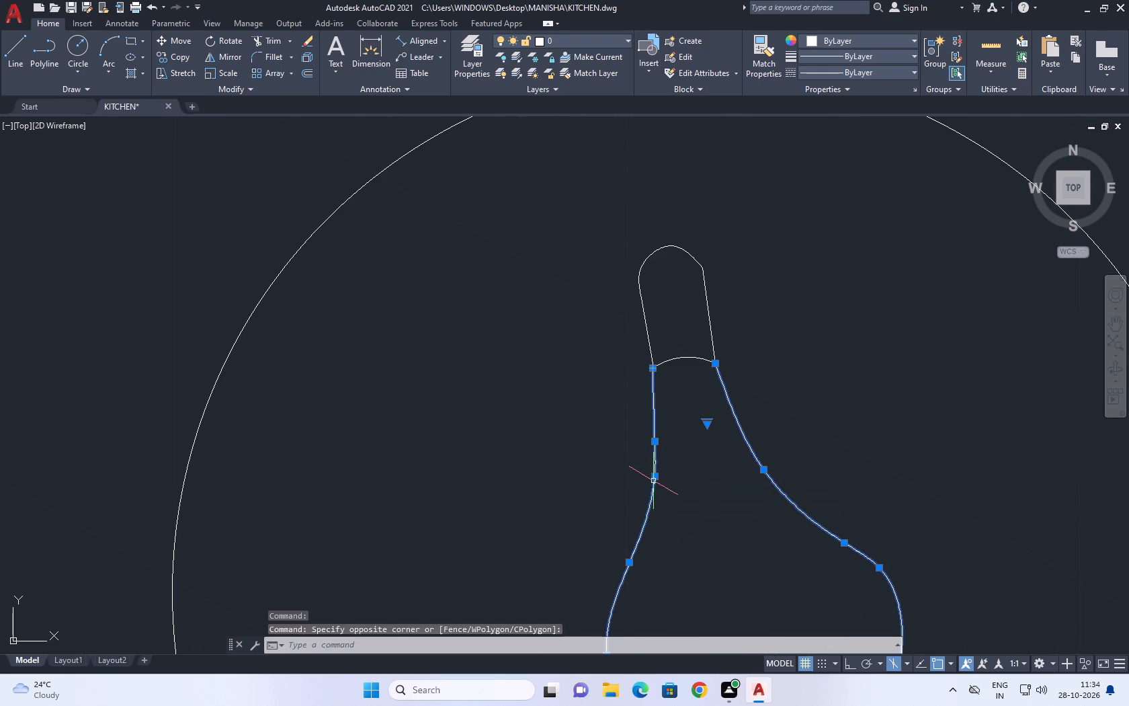
{"action": "left_click", "coordinate": [655, 475]}
{"action": "left_click", "coordinate": [643, 512]}
{"action": "key", "text": "Escape"}
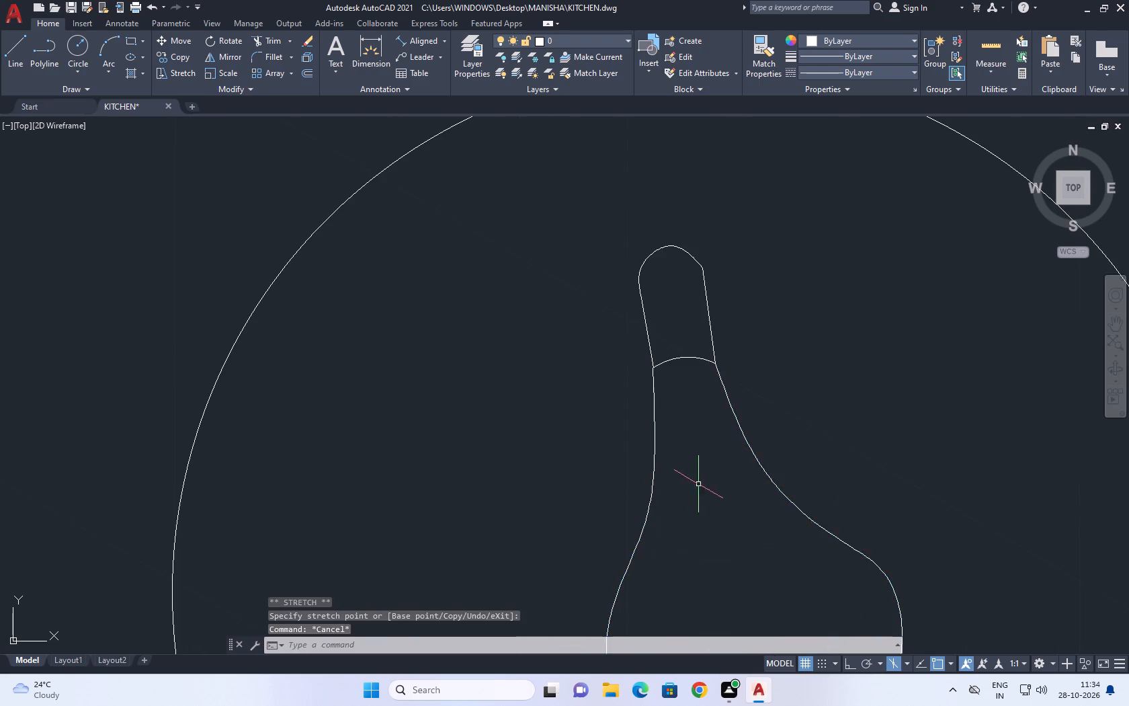
Look through the imperial and metric samples of the Electrical tool palette.
{"action": "scroll", "coordinate": [708, 483], "scroll_direction": "down", "scroll_amount": 3}
{"action": "scroll", "coordinate": [747, 508], "scroll_direction": "up", "scroll_amount": 1}
{"action": "middle_click_drag", "start_coordinate": [758, 528], "coordinate": [737, 489]}
{"action": "middle_click", "coordinate": [737, 488]}
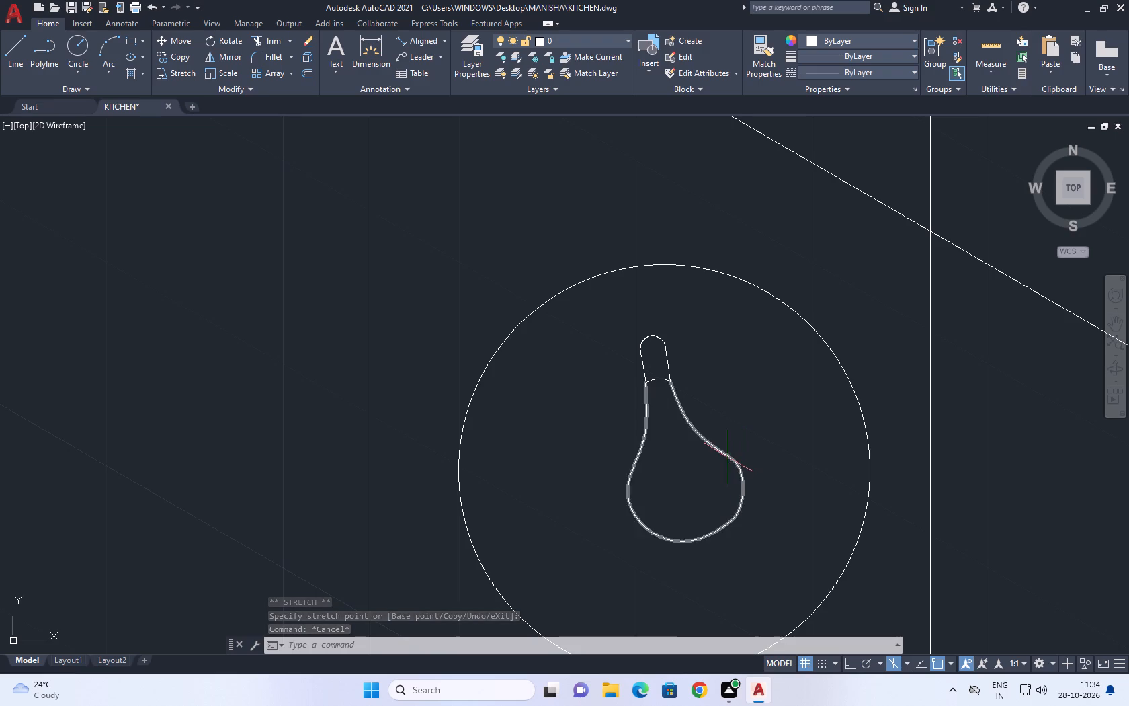
{"action": "scroll", "coordinate": [727, 459], "scroll_direction": "down", "scroll_amount": 1}
{"action": "key", "text": "t"}
{"action": "key", "text": "p"}
{"action": "key", "text": "space"}
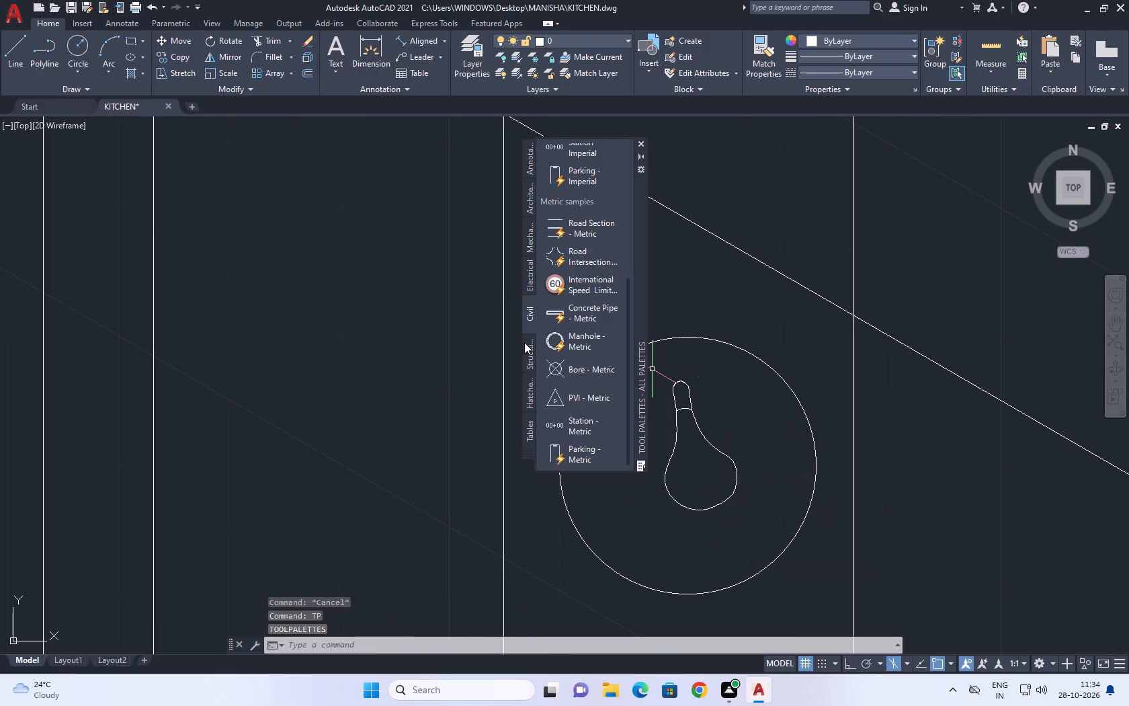
{"action": "scroll", "coordinate": [561, 255], "scroll_direction": "down", "scroll_amount": 1}
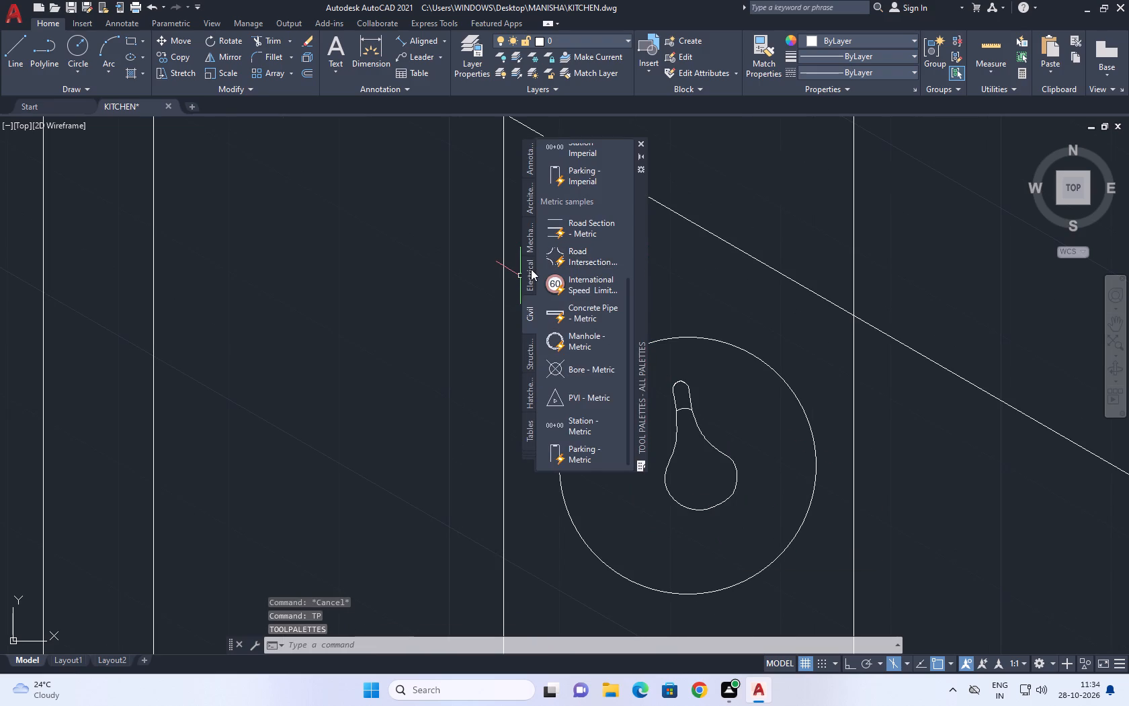
{"action": "left_click", "coordinate": [531, 269]}
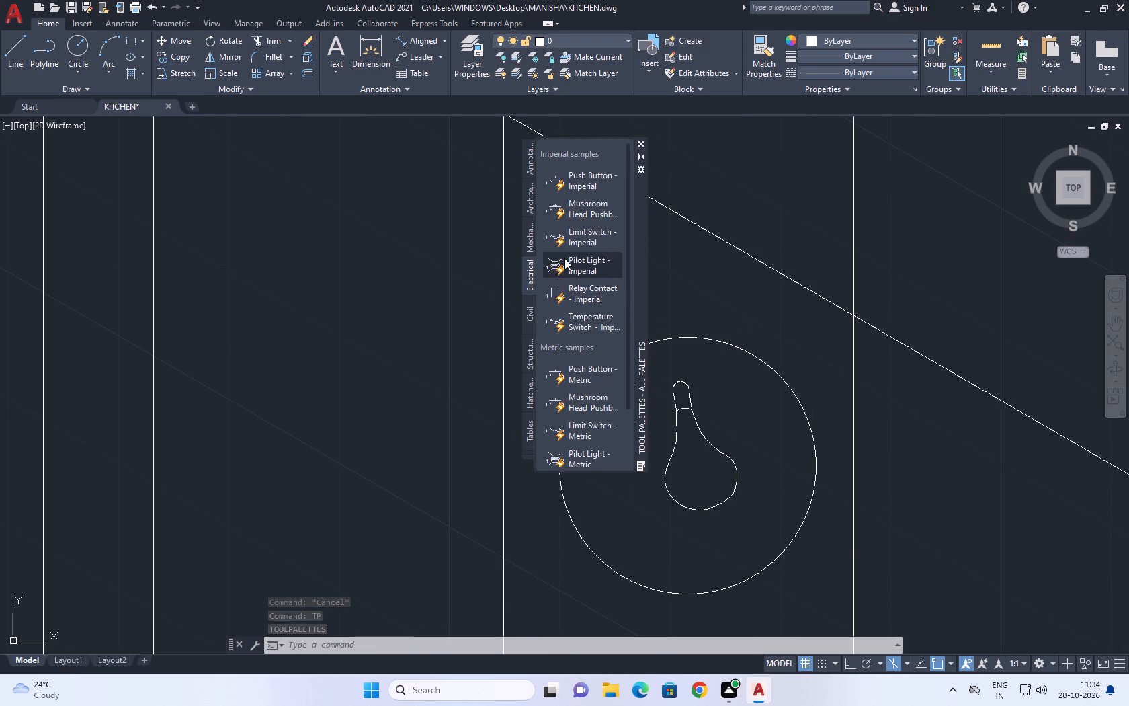
{"action": "scroll", "coordinate": [564, 233], "scroll_direction": "down", "scroll_amount": 6}
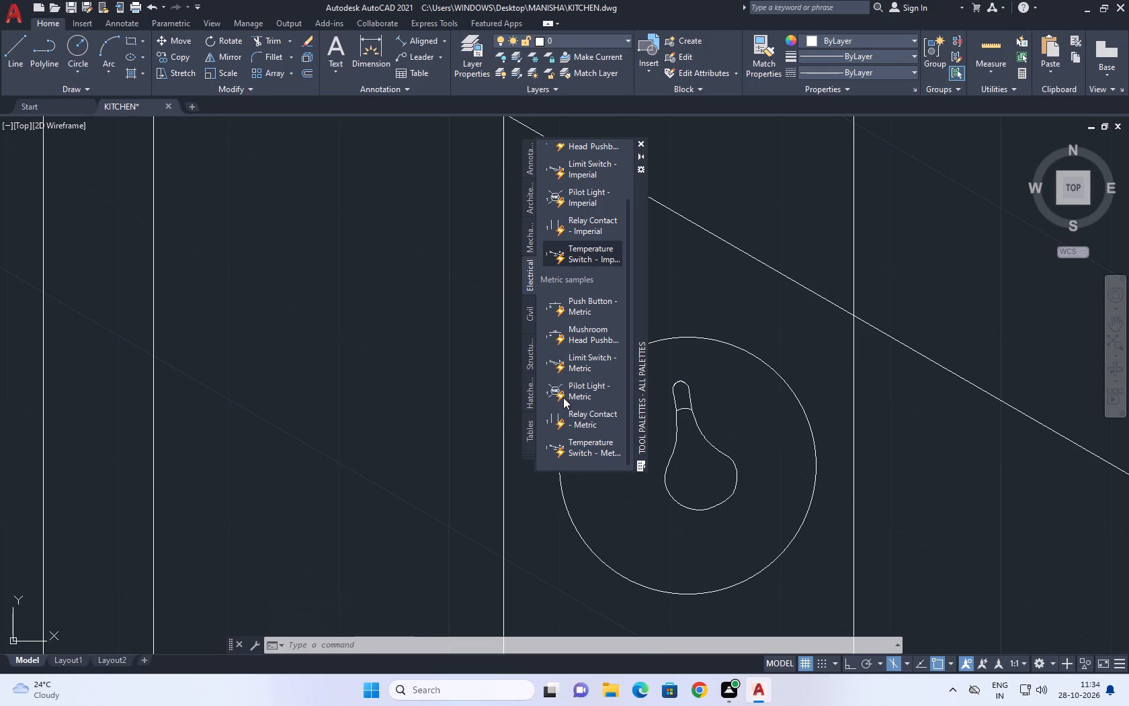
{"action": "scroll", "coordinate": [594, 444], "scroll_direction": "up", "scroll_amount": 4}
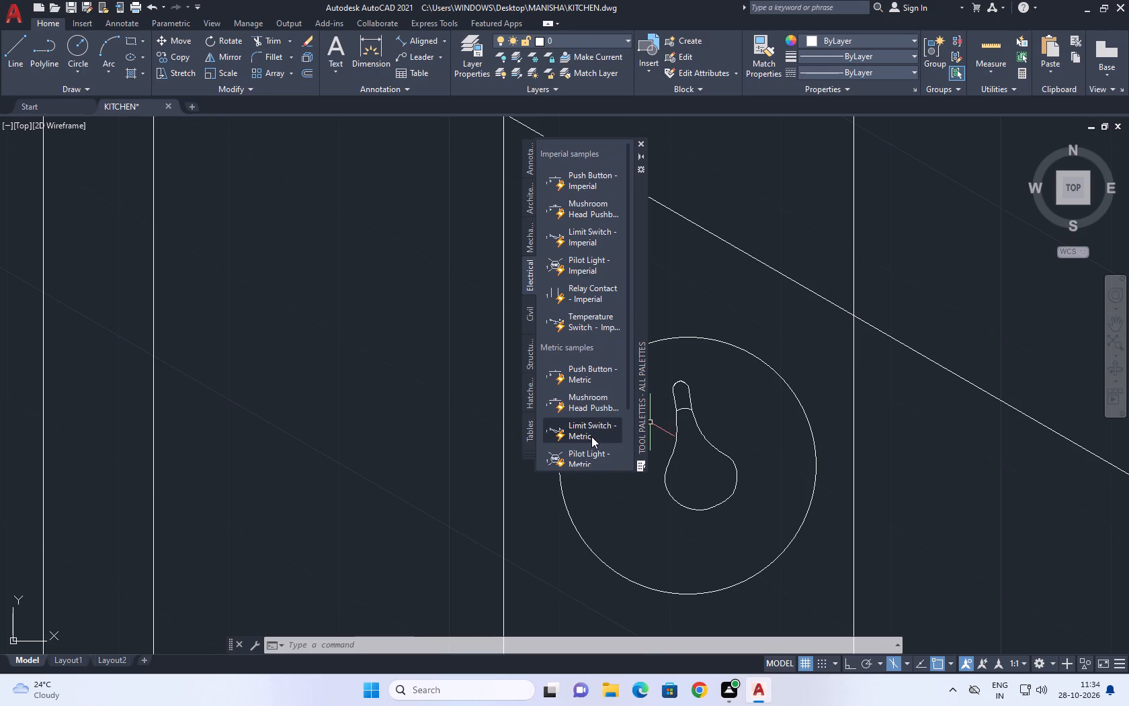
{"action": "scroll", "coordinate": [591, 436], "scroll_direction": "up", "scroll_amount": 5}
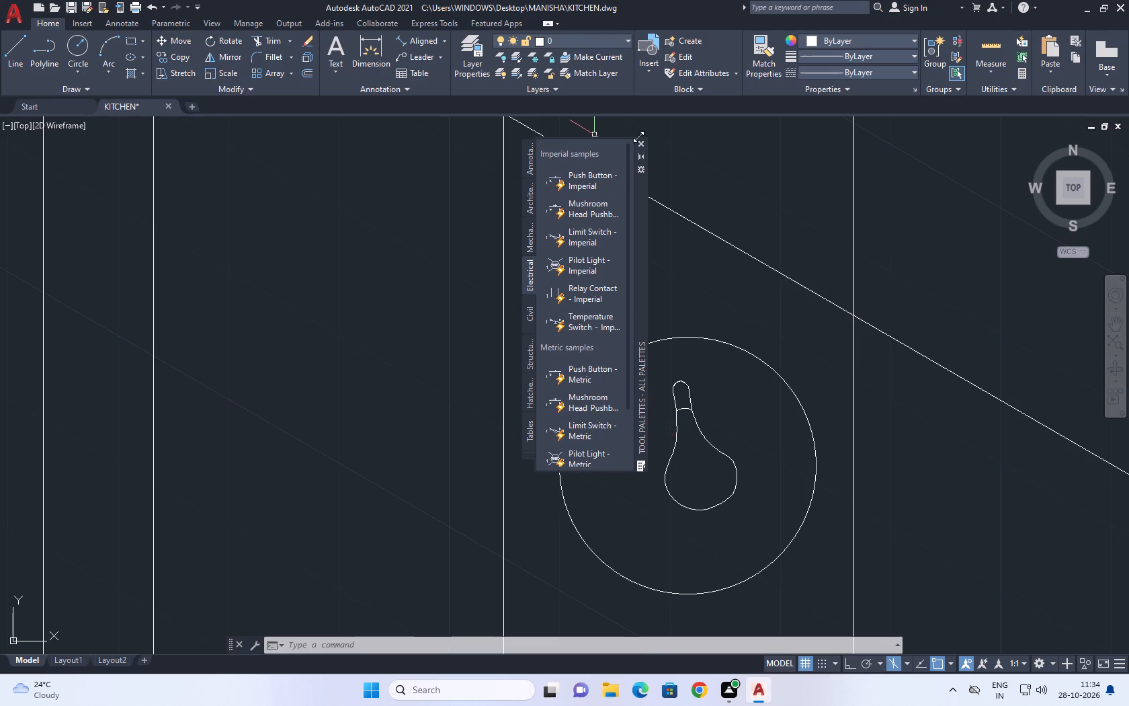
{"action": "left_click", "coordinate": [638, 139]}
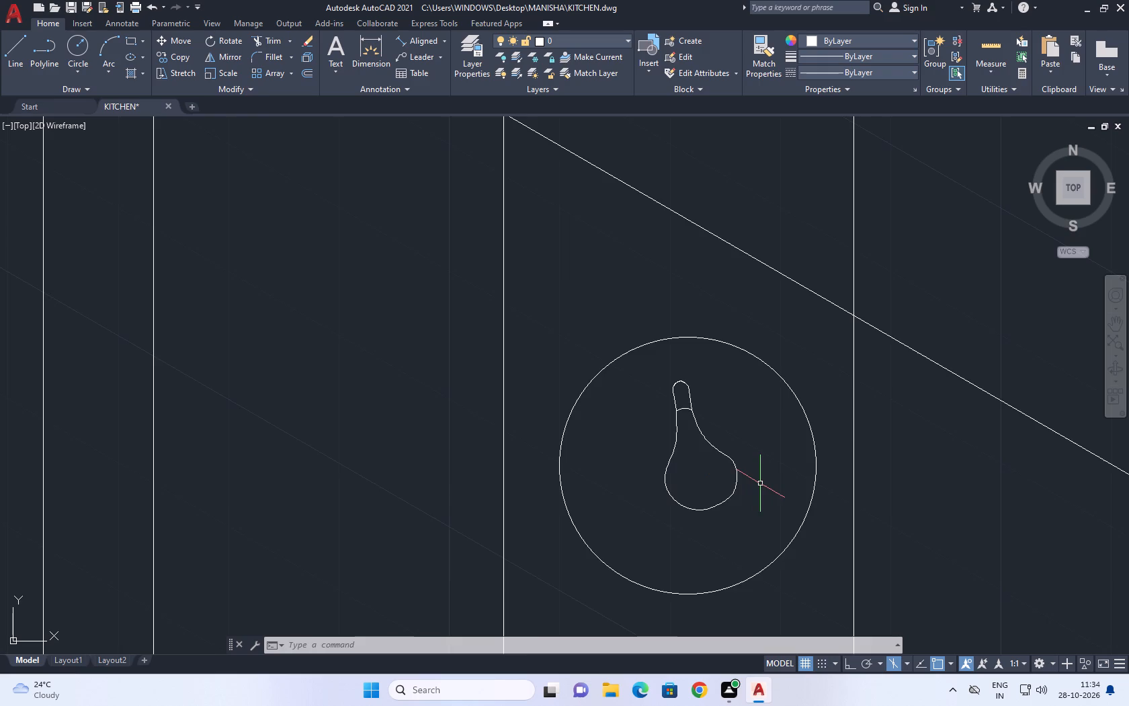
Erase the flask-shaped body spline below the cap, keeping the cap outline inside the circle.
{"action": "scroll", "coordinate": [759, 467], "scroll_direction": "up", "scroll_amount": 1}
{"action": "left_click", "coordinate": [759, 467]}
{"action": "left_click", "coordinate": [616, 533]}
{"action": "right_click", "coordinate": [714, 416]}
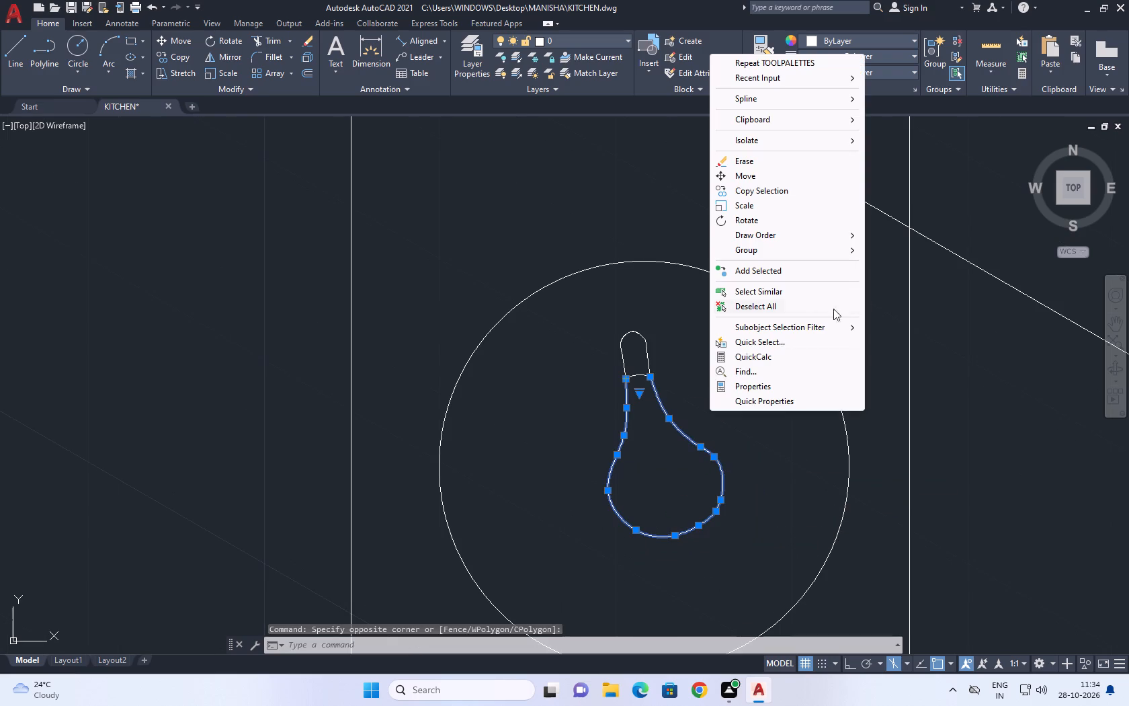
{"action": "left_click", "coordinate": [759, 161]}
Draw a three-point arc from the cap's lower left corner downward, bowing slightly inward, as the left side of the neck.
{"action": "middle_click_drag", "start_coordinate": [603, 389], "coordinate": [600, 399]}
{"action": "scroll", "coordinate": [602, 394], "scroll_direction": "down", "scroll_amount": 1}
{"action": "left_click", "coordinate": [103, 42]}
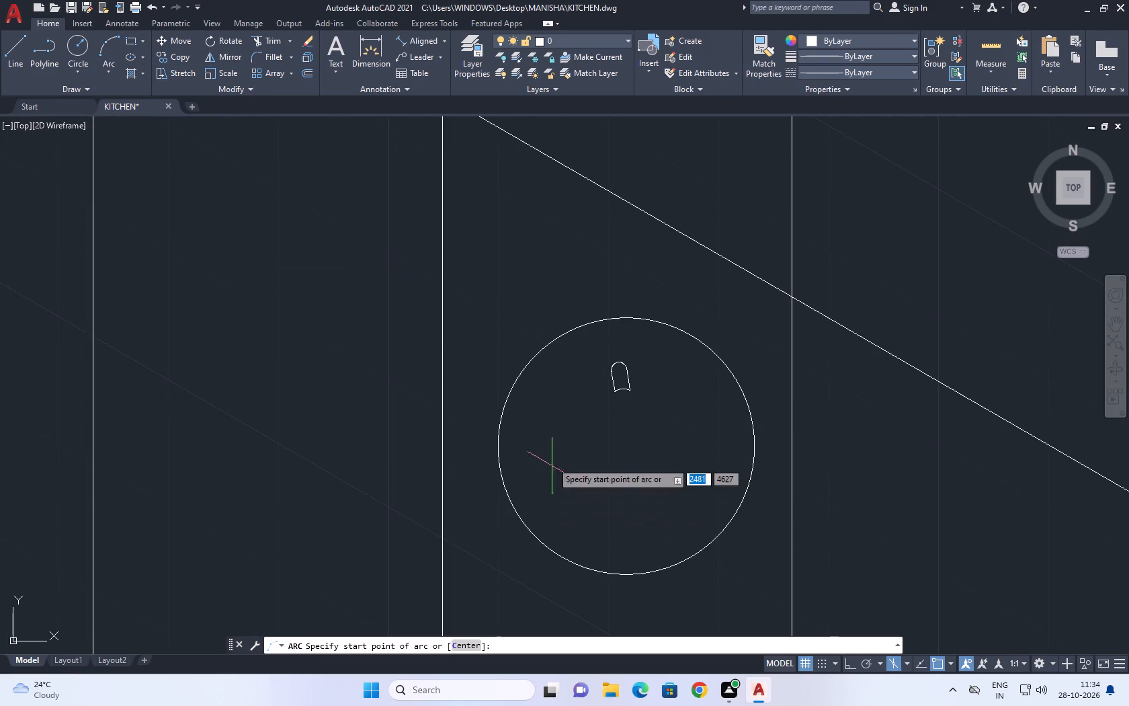
{"action": "scroll", "coordinate": [605, 407], "scroll_direction": "up", "scroll_amount": 5}
{"action": "scroll", "coordinate": [595, 344], "scroll_direction": "up", "scroll_amount": 3}
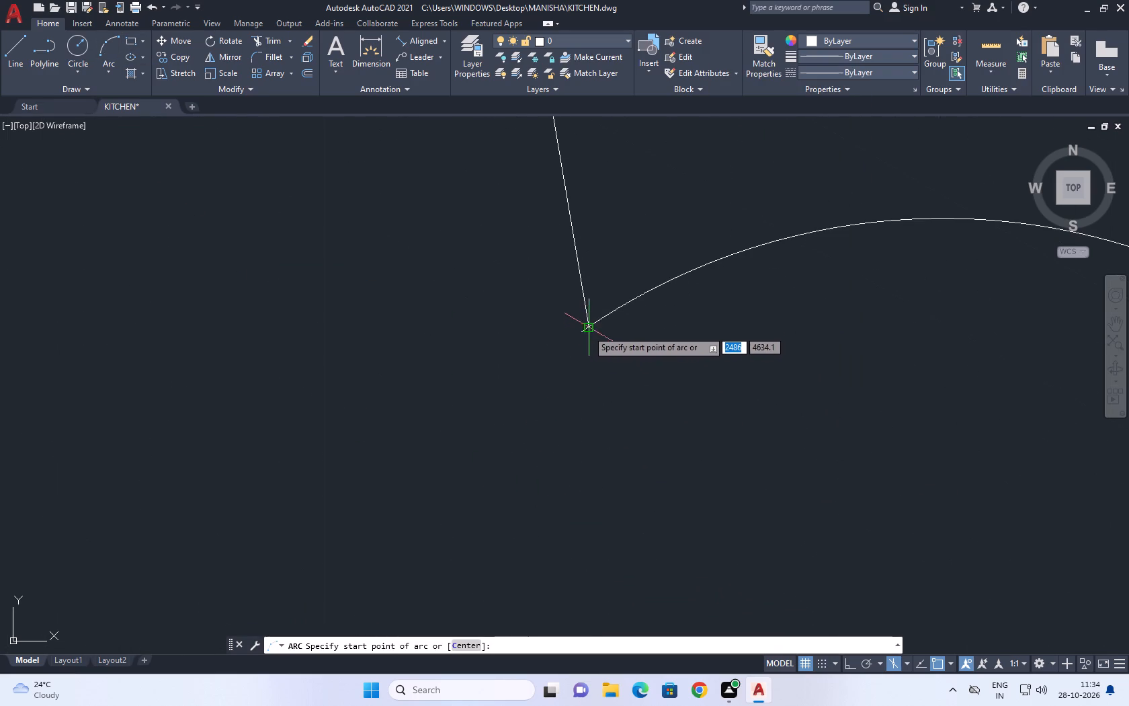
{"action": "left_click", "coordinate": [587, 325]}
{"action": "scroll", "coordinate": [597, 416], "scroll_direction": "down", "scroll_amount": 2}
{"action": "middle_click_drag", "start_coordinate": [628, 483], "coordinate": [601, 288]}
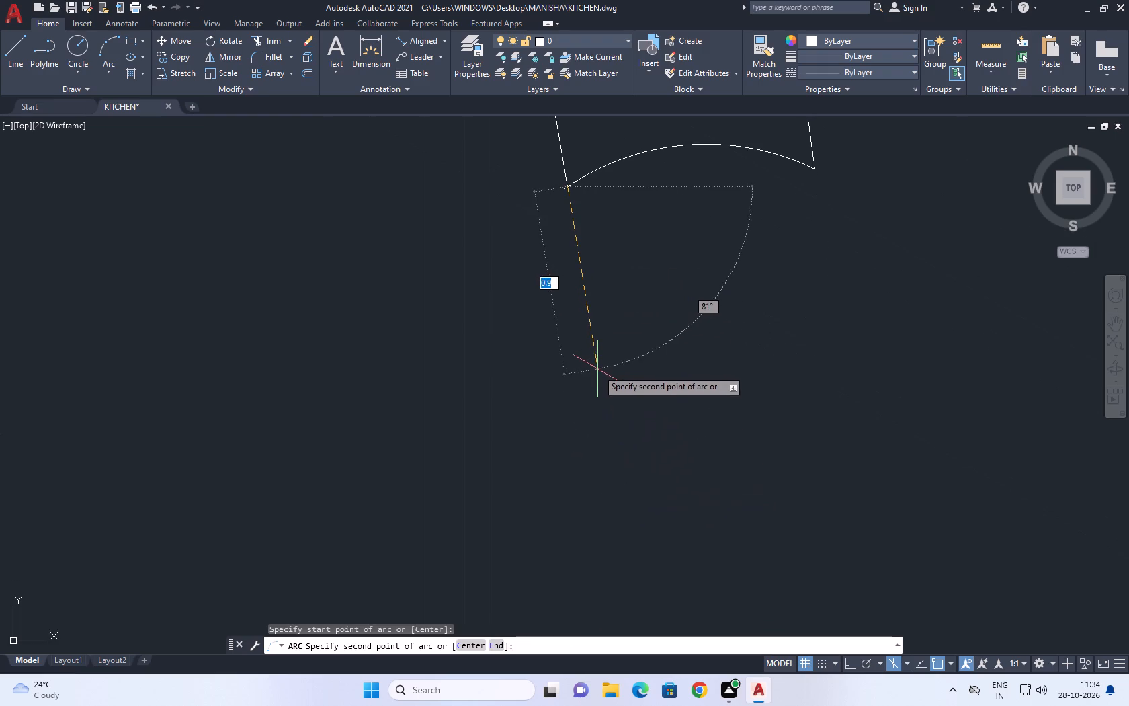
{"action": "left_click", "coordinate": [599, 370]}
{"action": "scroll", "coordinate": [603, 360], "scroll_direction": "down", "scroll_amount": 2}
{"action": "middle_click_drag", "start_coordinate": [606, 441], "coordinate": [601, 431]}
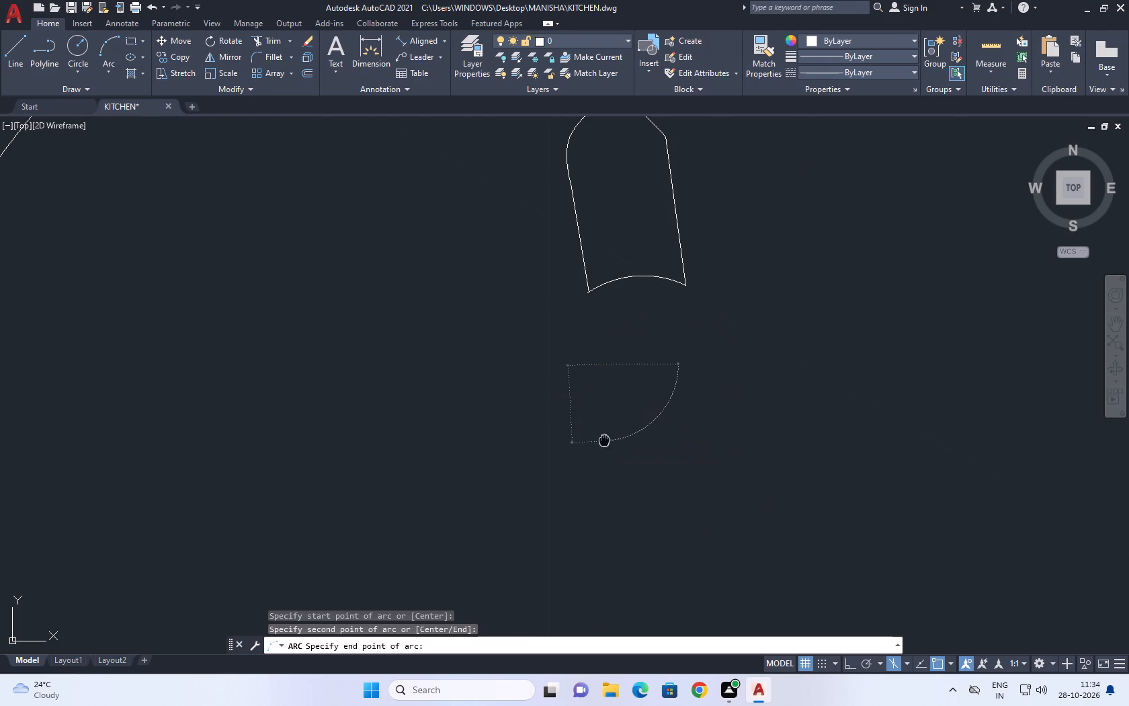
{"action": "middle_click_drag", "start_coordinate": [601, 431], "coordinate": [614, 377]}
{"action": "left_click", "coordinate": [601, 457]}
Draw a three-point arc from the cap's lower right corner down and outward as the right side of the neck.
{"action": "middle_click_drag", "start_coordinate": [612, 254], "coordinate": [613, 262]}
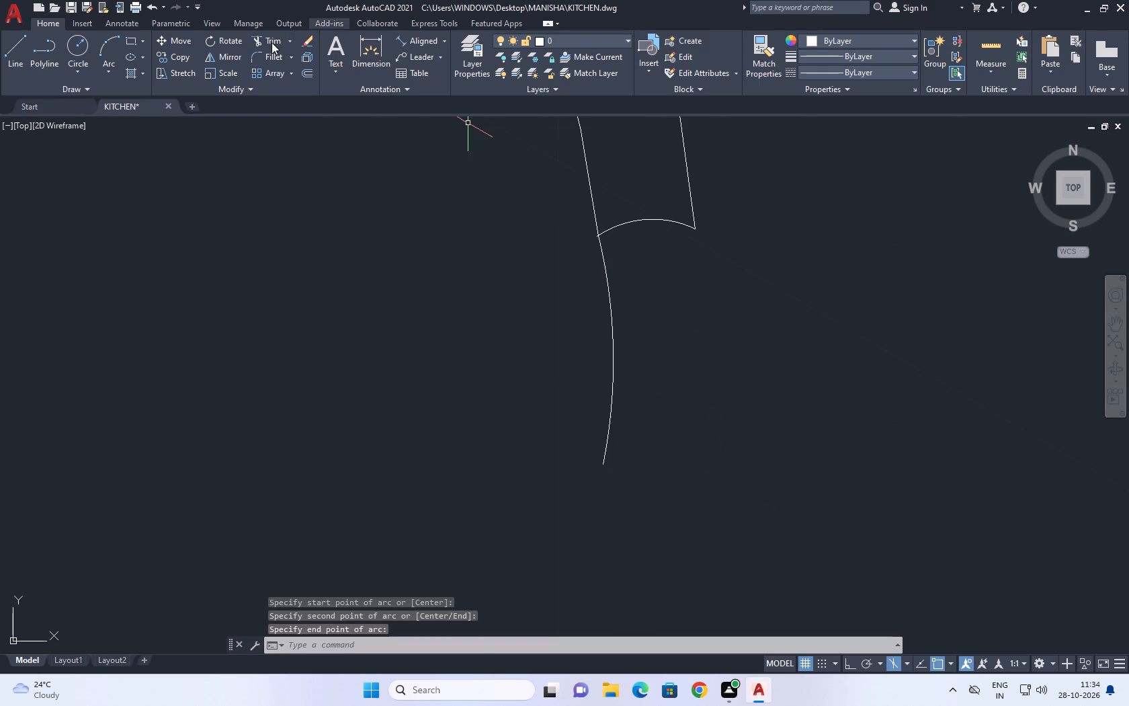
{"action": "left_click", "coordinate": [106, 43]}
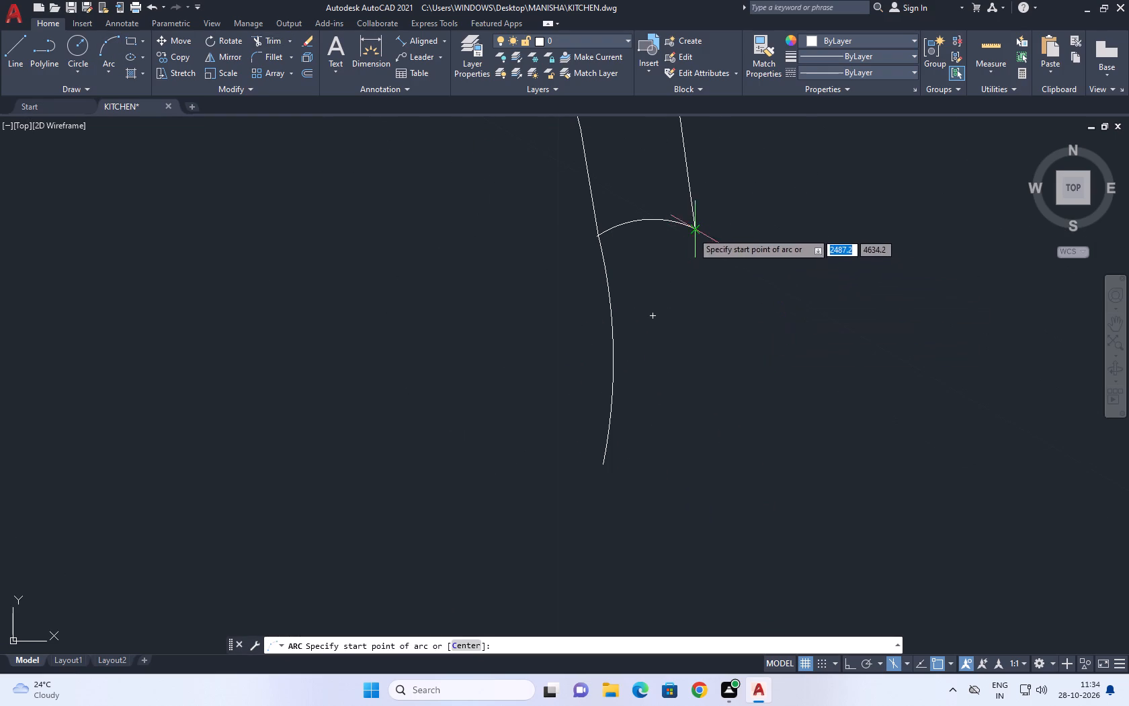
{"action": "left_click", "coordinate": [696, 232]}
{"action": "left_click", "coordinate": [724, 344]}
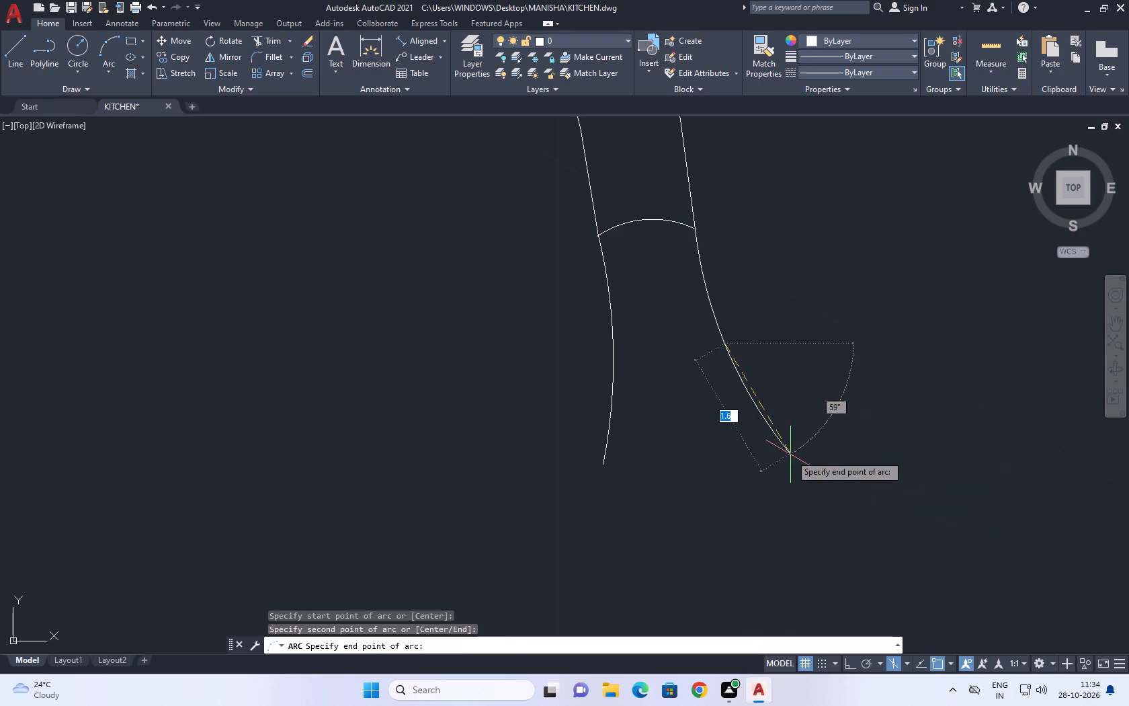
{"action": "left_click", "coordinate": [748, 438]}
Stretch the midpoint of the right neck arc slightly inward so that side curves more.
{"action": "left_click_drag", "start_coordinate": [745, 305], "coordinate": [676, 333]}
{"action": "left_click", "coordinate": [659, 342]}
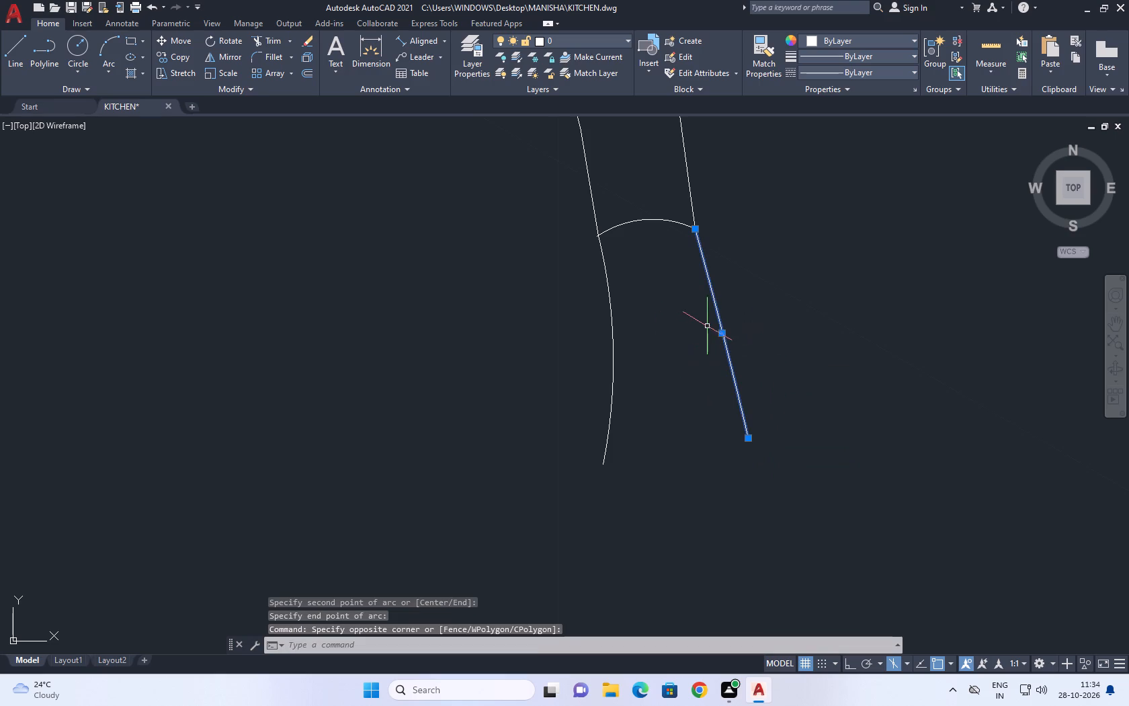
{"action": "left_click", "coordinate": [724, 331]}
{"action": "left_click_drag", "start_coordinate": [713, 340], "coordinate": [718, 358]}
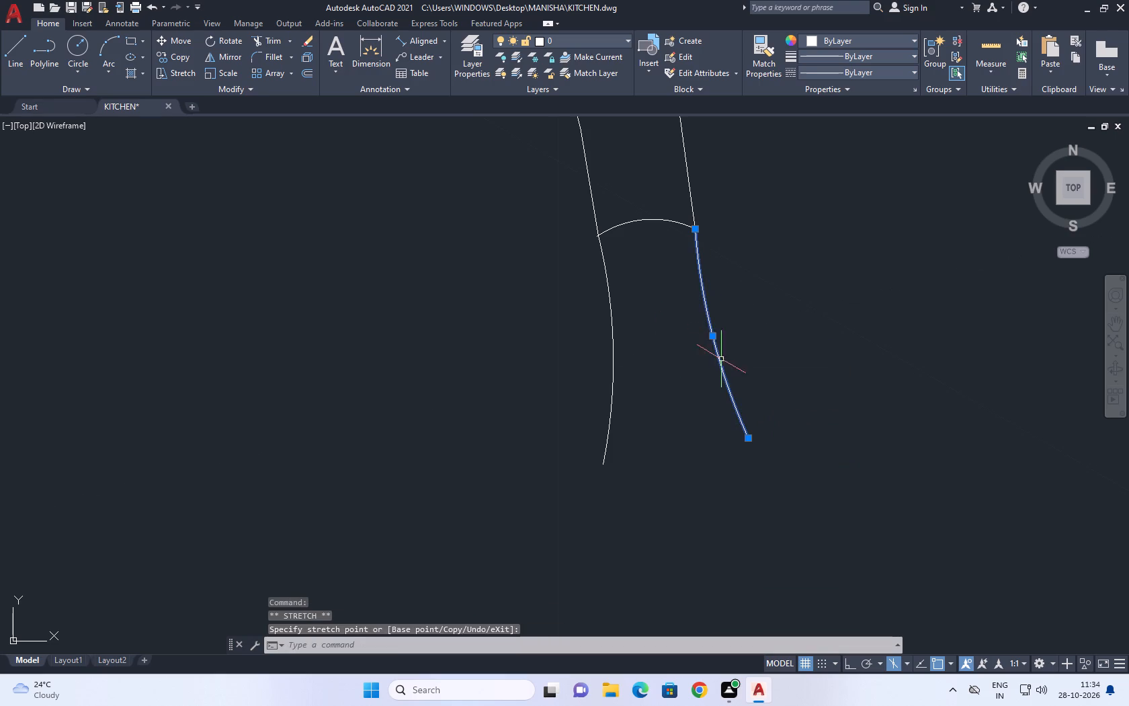
{"action": "middle_click_drag", "start_coordinate": [763, 351], "coordinate": [640, 363]}
{"action": "right_click_drag", "start_coordinate": [777, 293], "coordinate": [748, 295]}
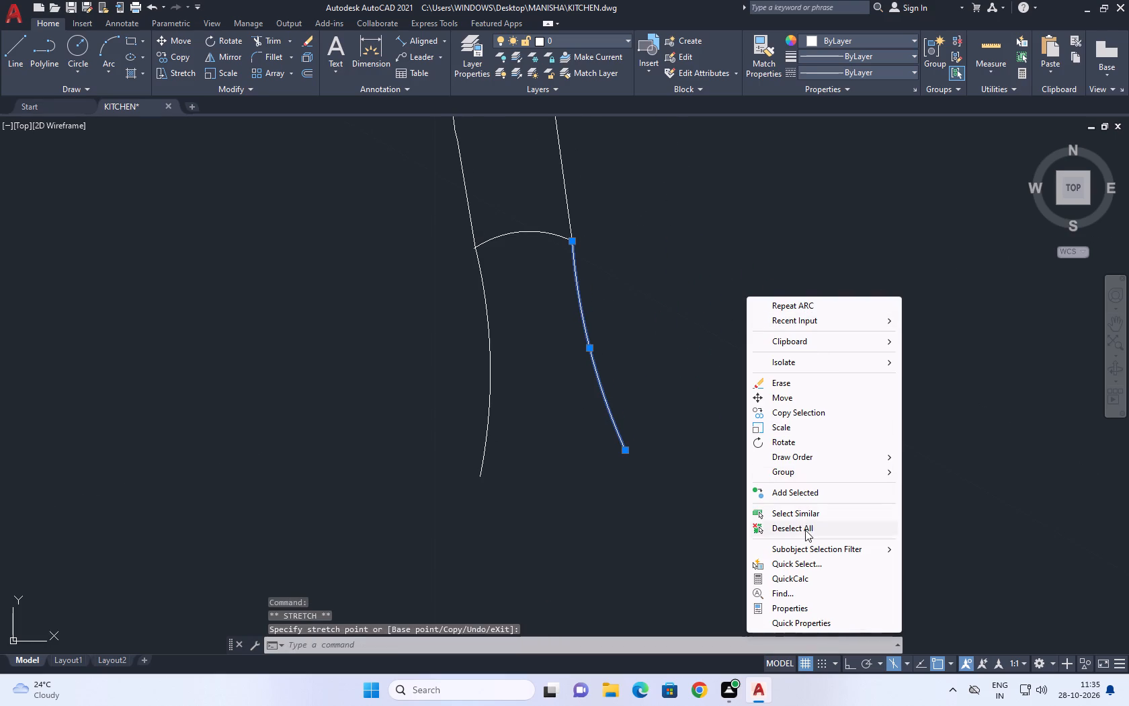
{"action": "left_click", "coordinate": [806, 530]}
Draw a round three-point arc joining the lower ends of the two neck arcs as the bulb of the motif.
{"action": "middle_click_drag", "start_coordinate": [700, 321], "coordinate": [664, 321]}
{"action": "scroll", "coordinate": [687, 277], "scroll_direction": "down", "scroll_amount": 1}
{"action": "scroll", "coordinate": [513, 268], "scroll_direction": "down", "scroll_amount": 2}
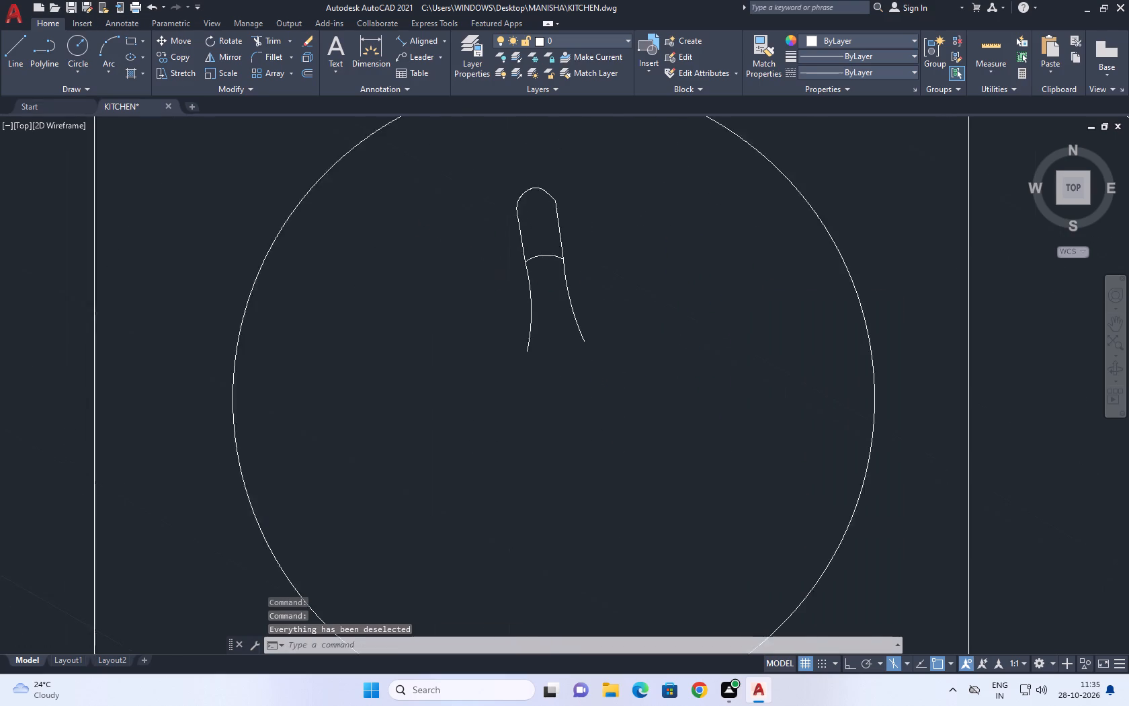
{"action": "scroll", "coordinate": [533, 278], "scroll_direction": "down", "scroll_amount": 2}
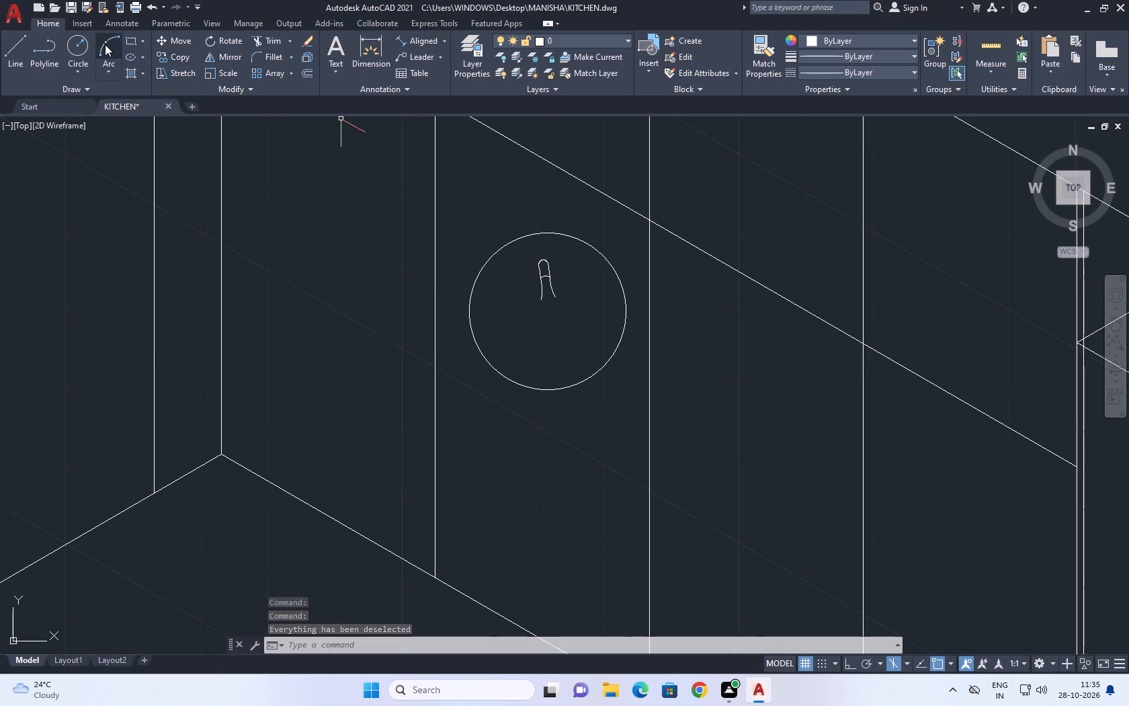
{"action": "left_click", "coordinate": [68, 40]}
{"action": "scroll", "coordinate": [555, 308], "scroll_direction": "up", "scroll_amount": 2}
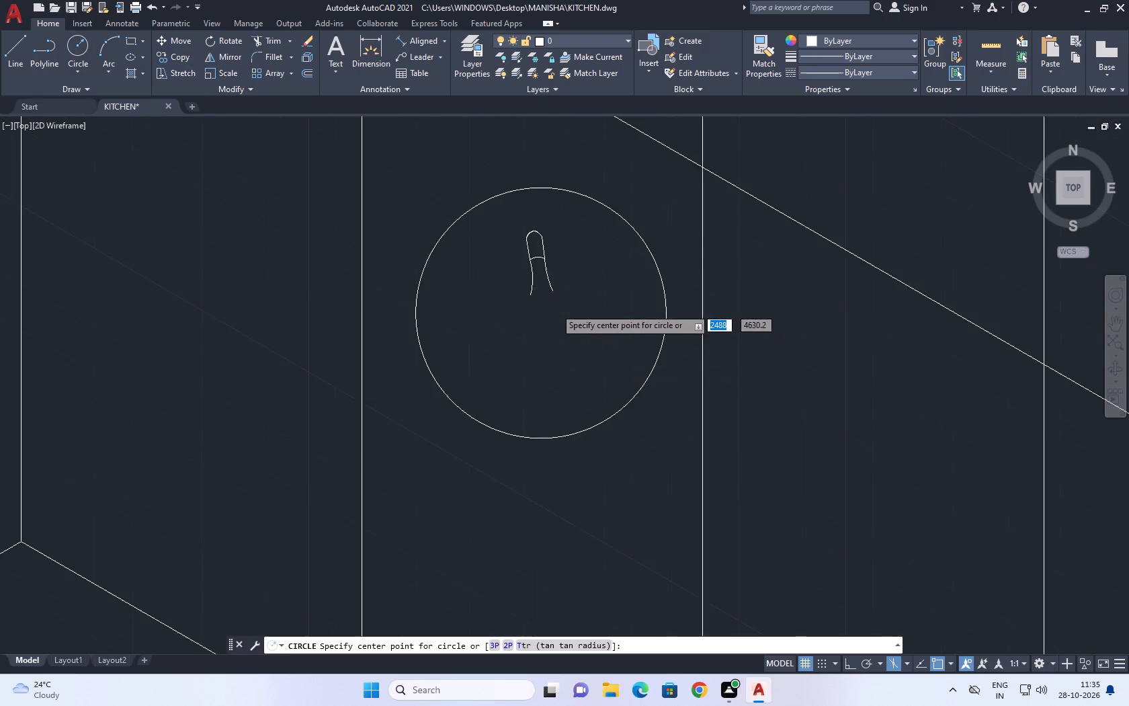
{"action": "left_click", "coordinate": [110, 46]}
{"action": "scroll", "coordinate": [513, 286], "scroll_direction": "up", "scroll_amount": 1}
{"action": "left_click", "coordinate": [513, 286]}
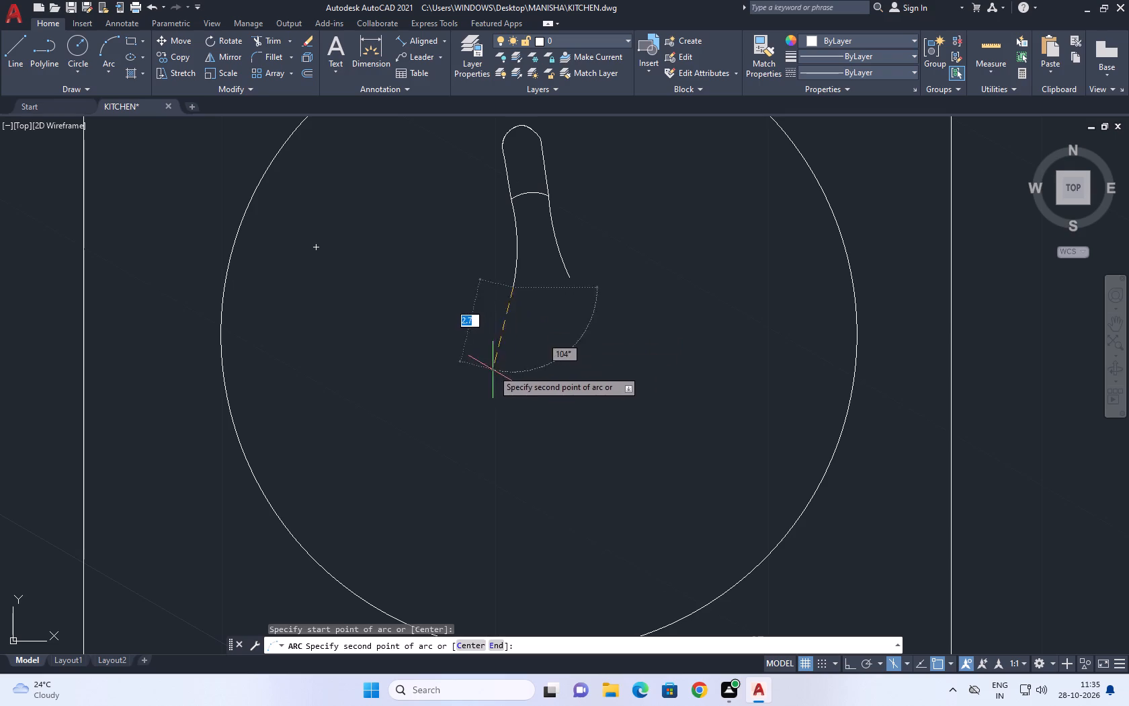
{"action": "left_click", "coordinate": [552, 362]}
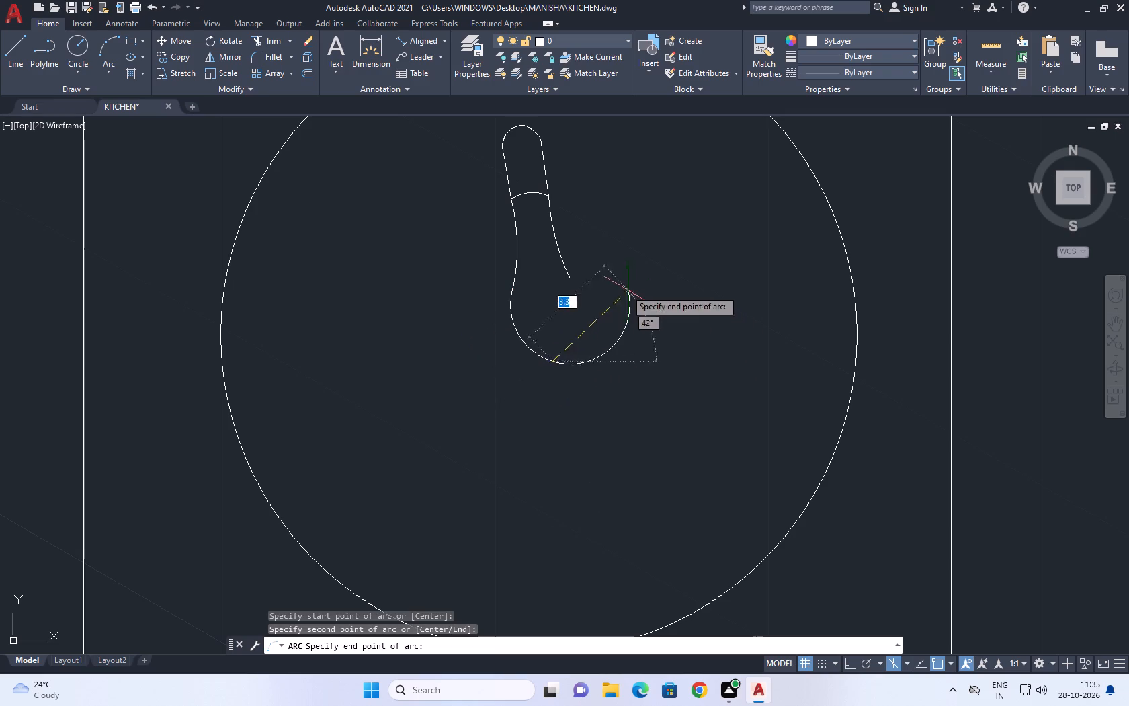
{"action": "left_click", "coordinate": [573, 277]}
Stretch the bottom midpoint of the bulb arc downward to enlarge the bulb.
{"action": "scroll", "coordinate": [577, 275], "scroll_direction": "up", "scroll_amount": 1}
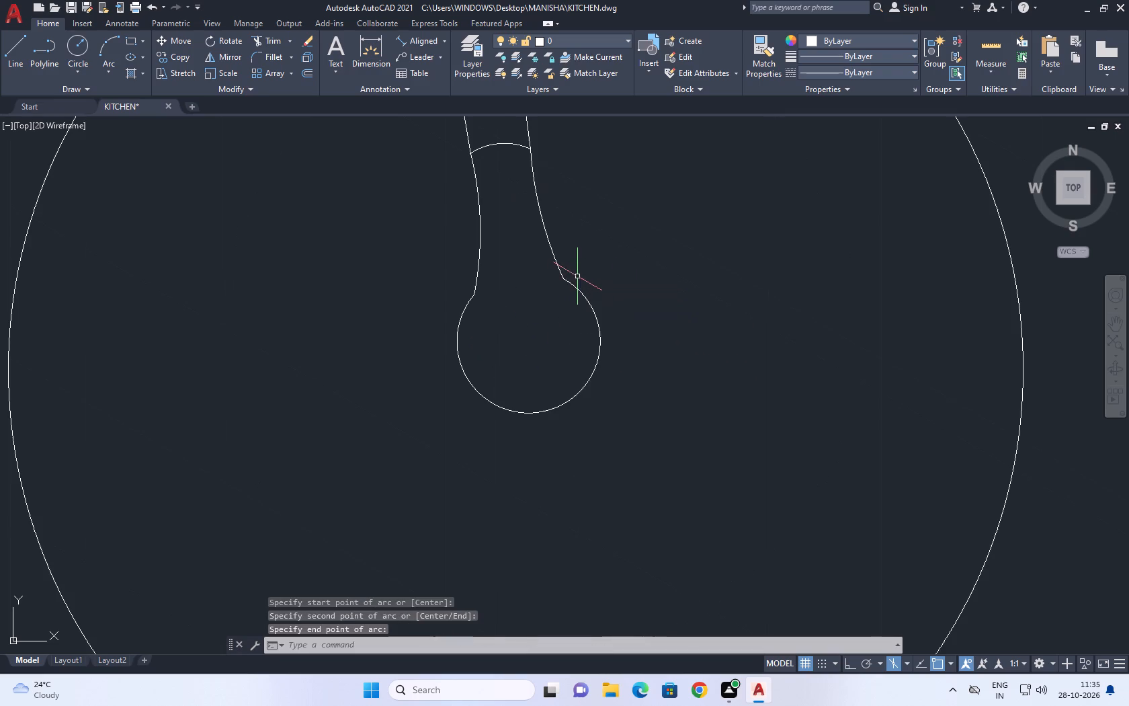
{"action": "left_click", "coordinate": [596, 411]}
{"action": "left_click", "coordinate": [575, 362]}
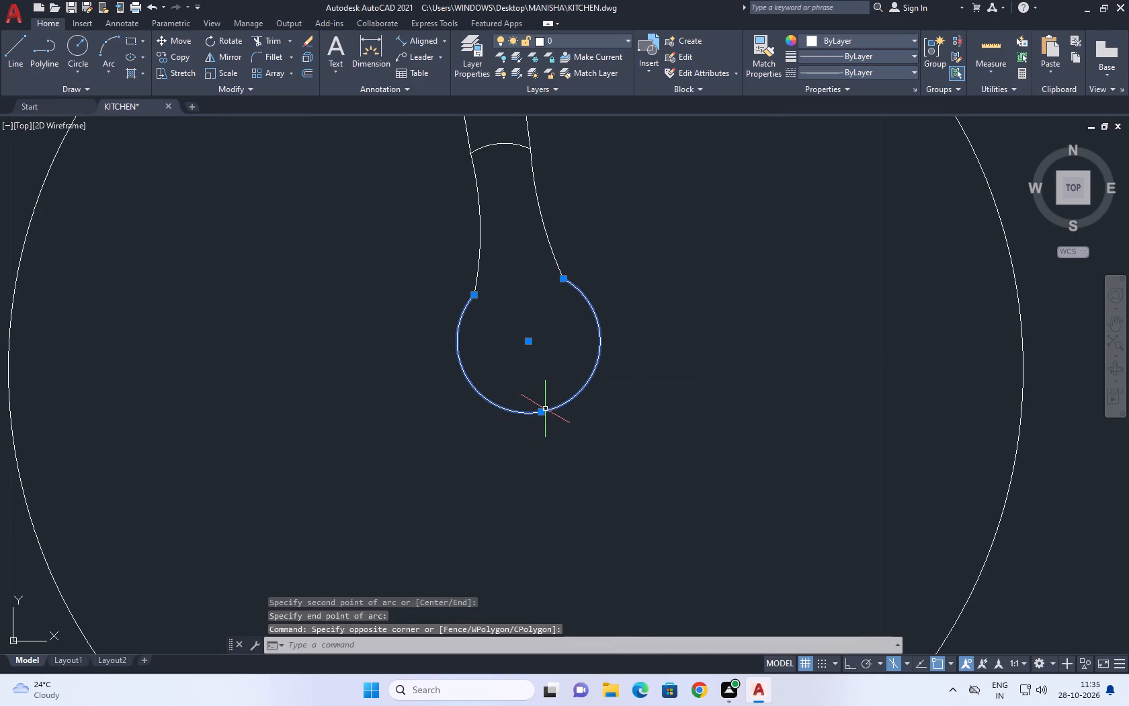
{"action": "left_click", "coordinate": [542, 413]}
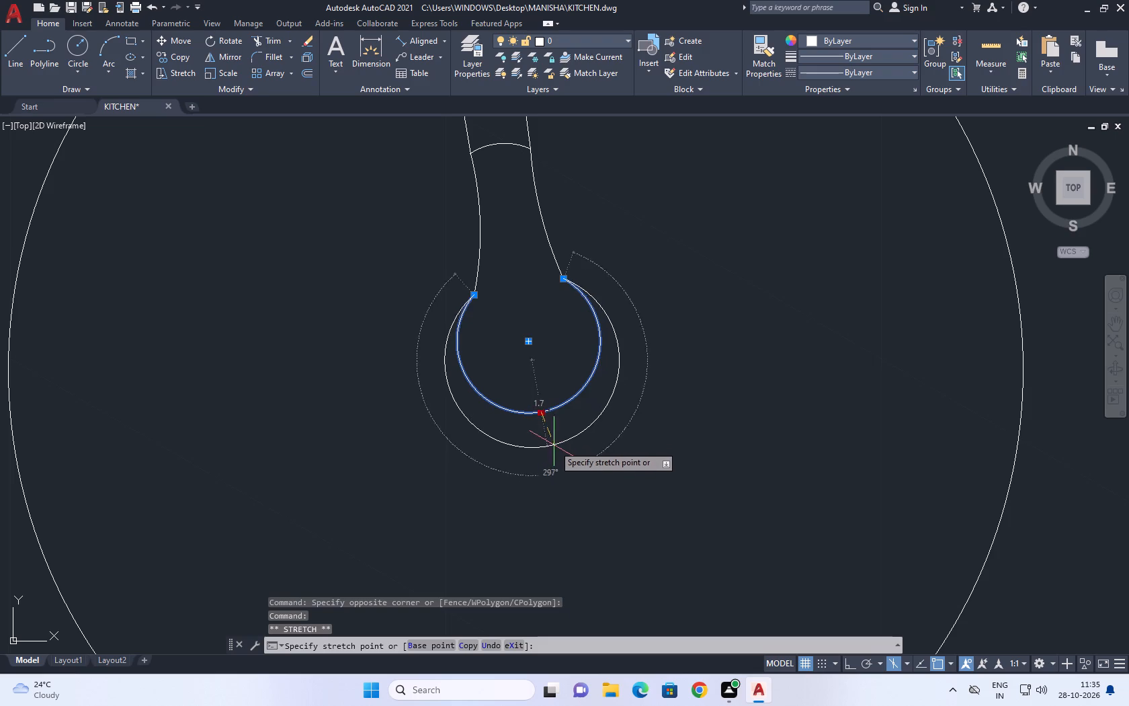
{"action": "left_click", "coordinate": [559, 461]}
Select the bulb and both neck arcs, and move the left corner shared by neck and bulb up along the neck.
{"action": "middle_click_drag", "start_coordinate": [575, 282], "coordinate": [632, 479]}
{"action": "left_click_drag", "start_coordinate": [624, 376], "coordinate": [616, 375]}
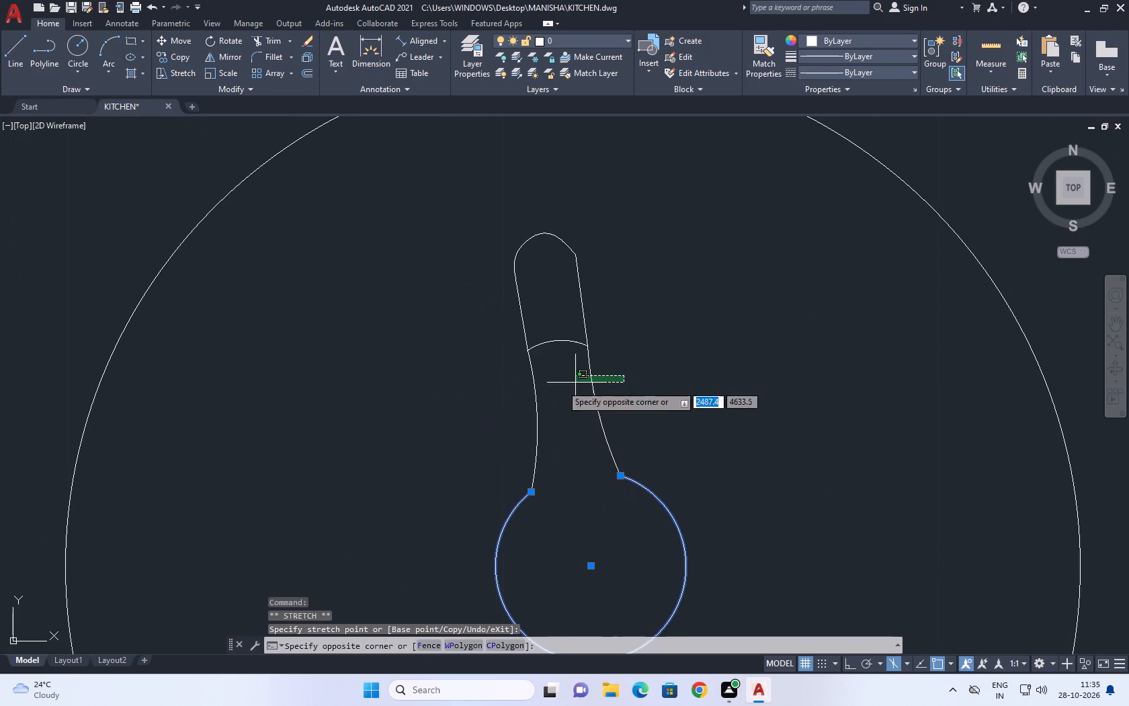
{"action": "left_click", "coordinate": [538, 388]}
{"action": "left_click", "coordinate": [573, 461]}
{"action": "left_click", "coordinate": [508, 411]}
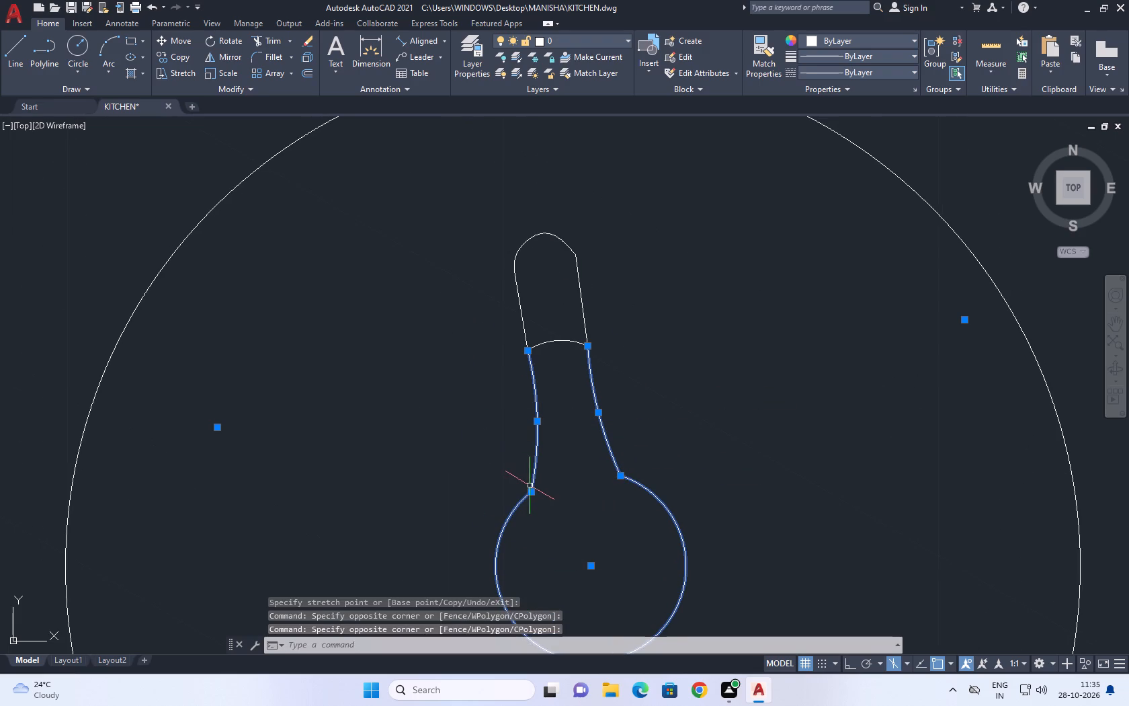
{"action": "left_click", "coordinate": [532, 489]}
{"action": "left_click", "coordinate": [531, 494]}
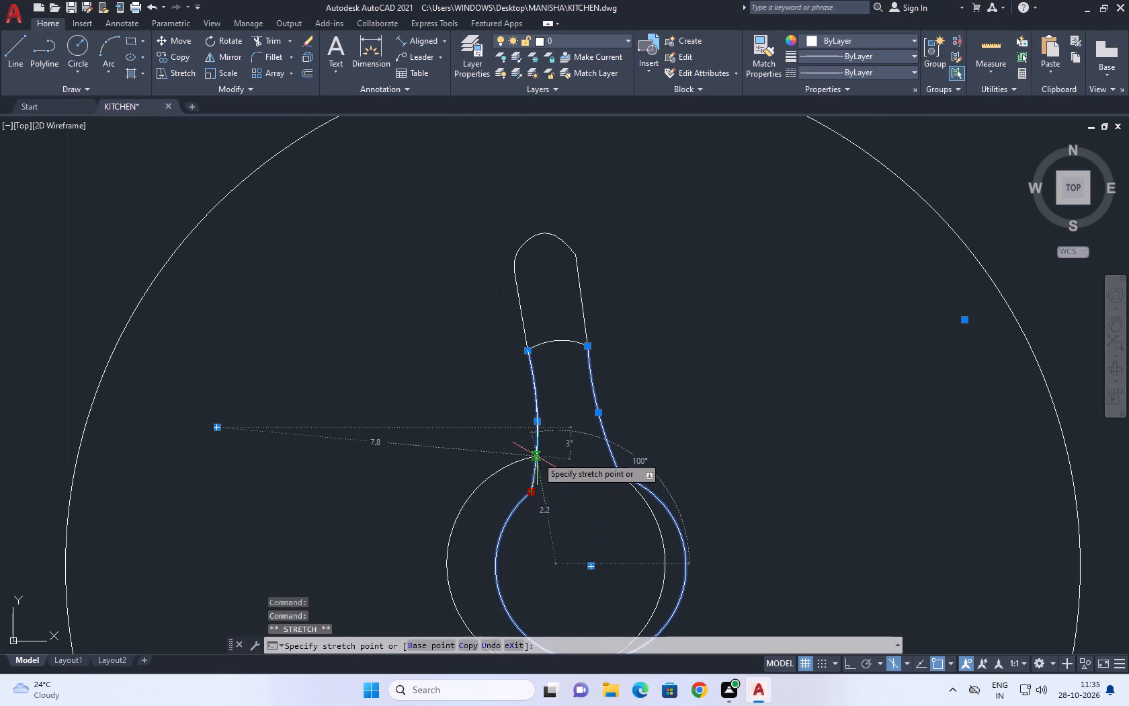
{"action": "left_click", "coordinate": [537, 445]}
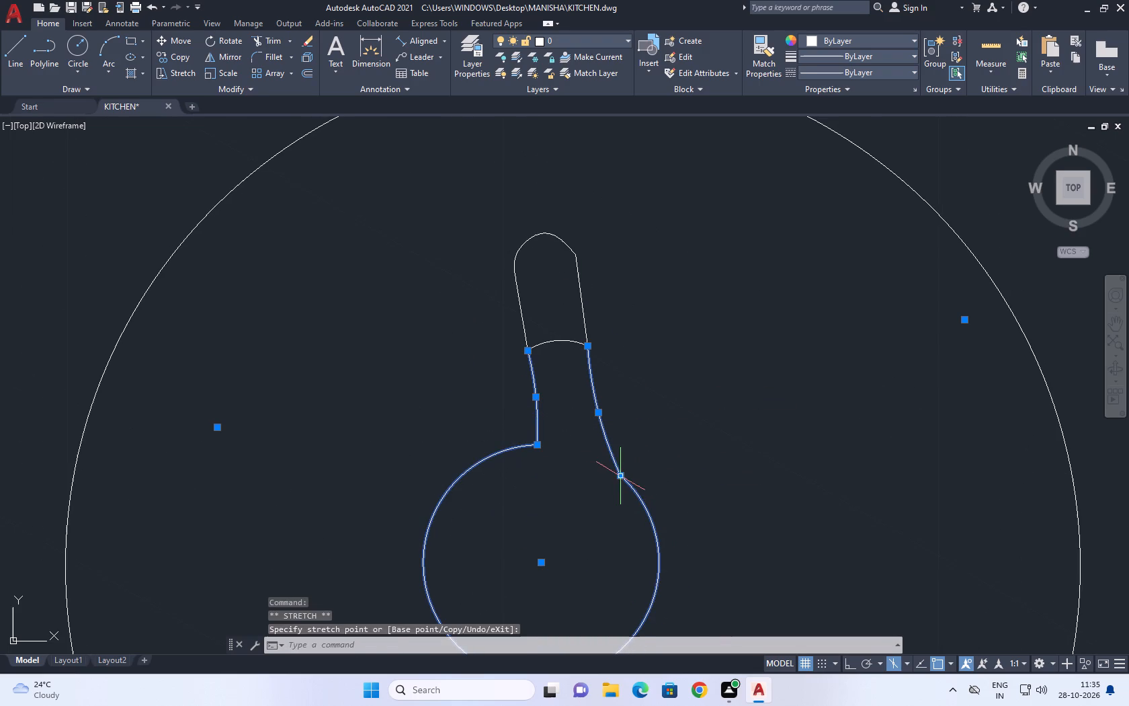
Move the right corner shared by neck and bulb up along the neck to match the left side, and clear the selection.
{"action": "left_click", "coordinate": [623, 473]}
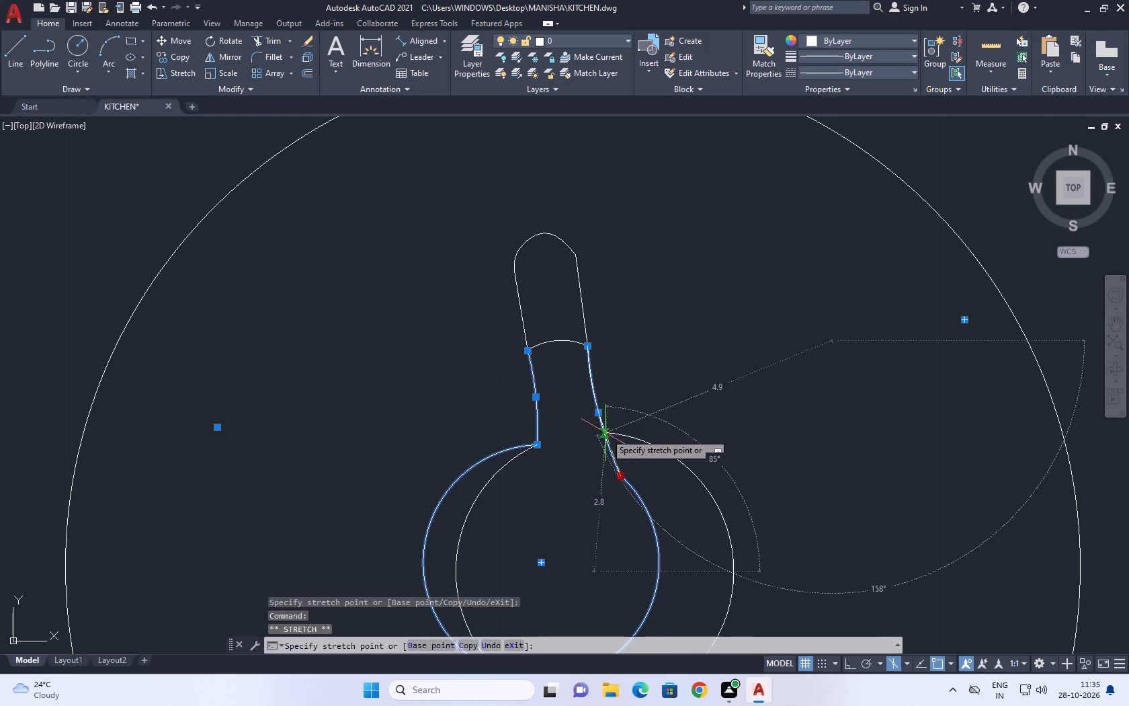
{"action": "left_click", "coordinate": [603, 433]}
{"action": "scroll", "coordinate": [650, 417], "scroll_direction": "down", "scroll_amount": 2}
{"action": "middle_click_drag", "start_coordinate": [695, 420], "coordinate": [681, 457]}
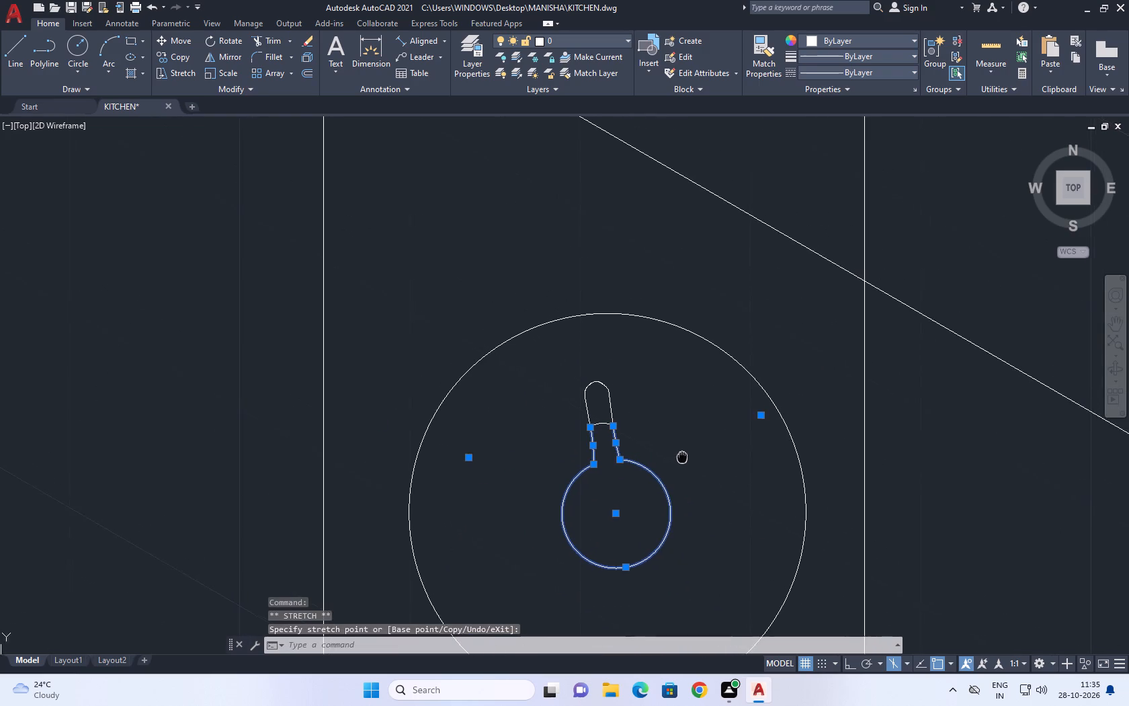
{"action": "middle_click_drag", "start_coordinate": [681, 457], "coordinate": [653, 448]}
{"action": "scroll", "coordinate": [605, 467], "scroll_direction": "up", "scroll_amount": 1}
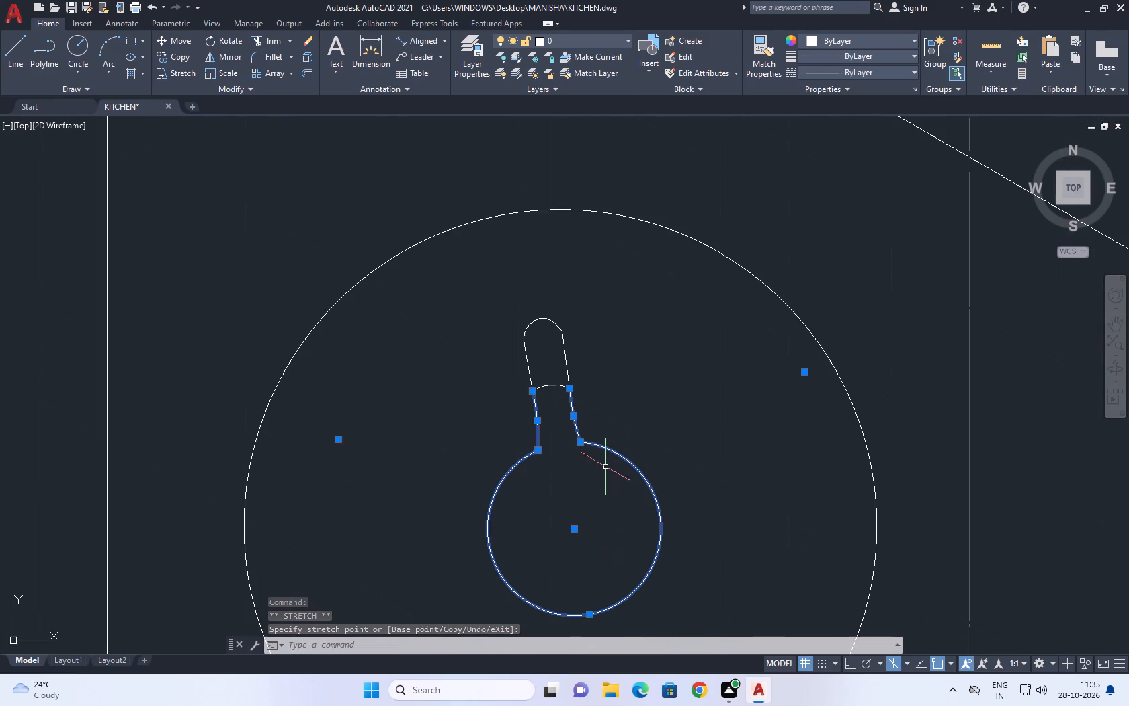
{"action": "right_click", "coordinate": [687, 422]}
{"action": "left_click", "coordinate": [745, 319]}
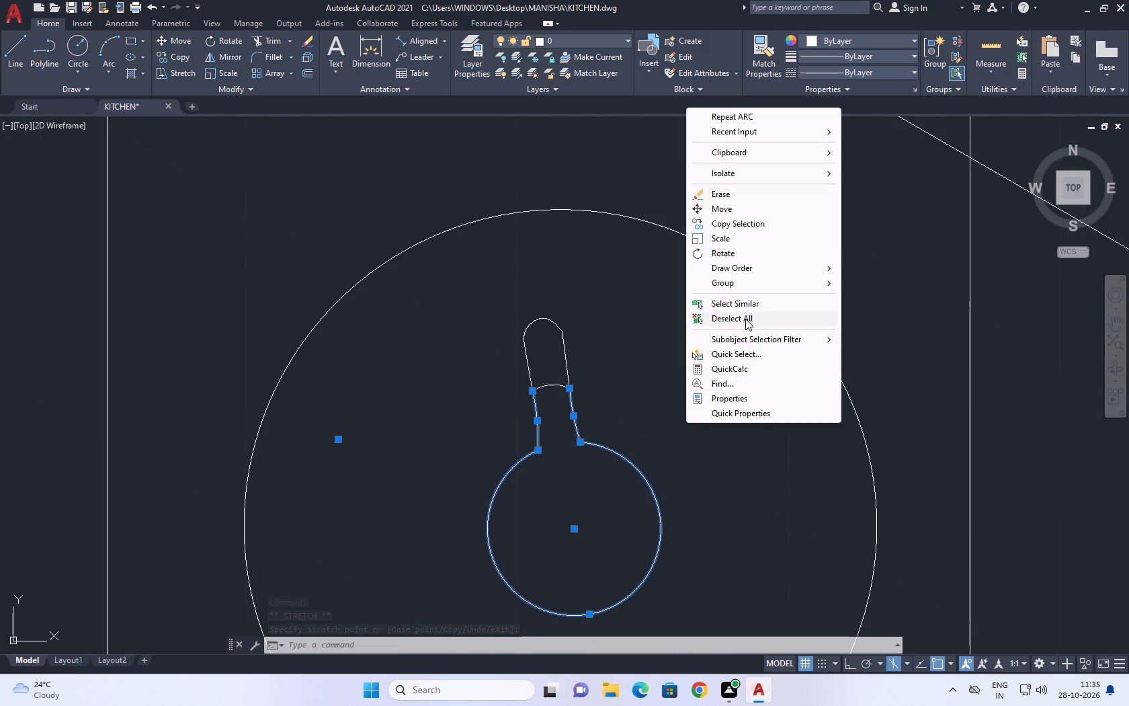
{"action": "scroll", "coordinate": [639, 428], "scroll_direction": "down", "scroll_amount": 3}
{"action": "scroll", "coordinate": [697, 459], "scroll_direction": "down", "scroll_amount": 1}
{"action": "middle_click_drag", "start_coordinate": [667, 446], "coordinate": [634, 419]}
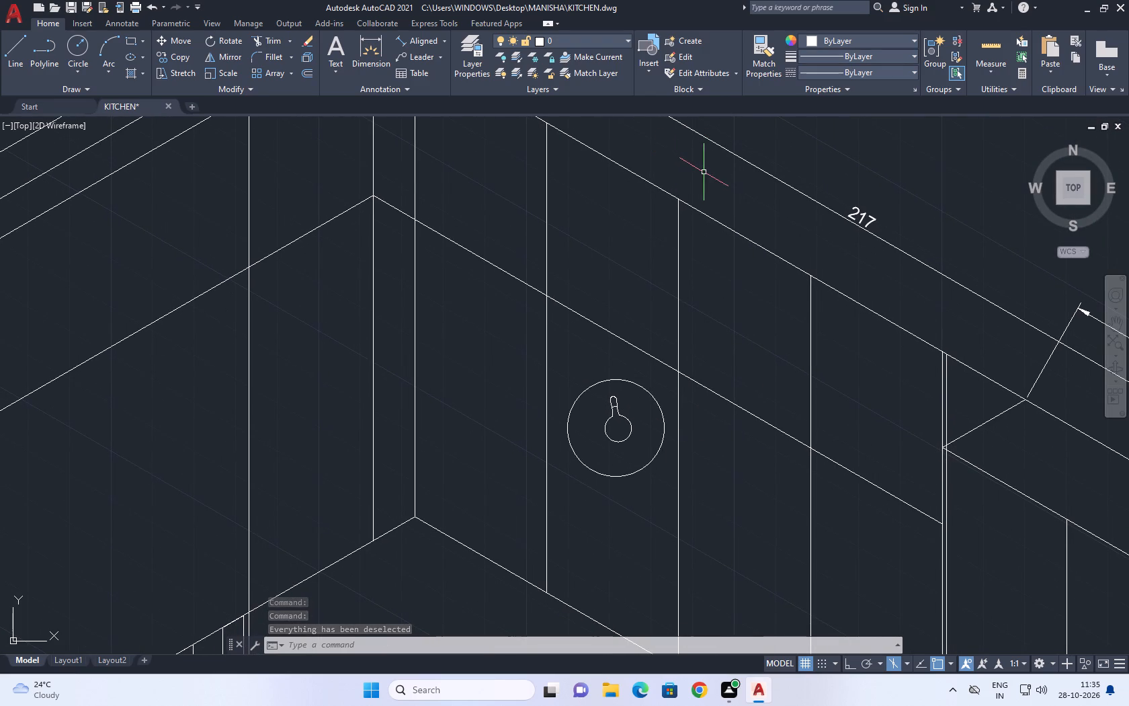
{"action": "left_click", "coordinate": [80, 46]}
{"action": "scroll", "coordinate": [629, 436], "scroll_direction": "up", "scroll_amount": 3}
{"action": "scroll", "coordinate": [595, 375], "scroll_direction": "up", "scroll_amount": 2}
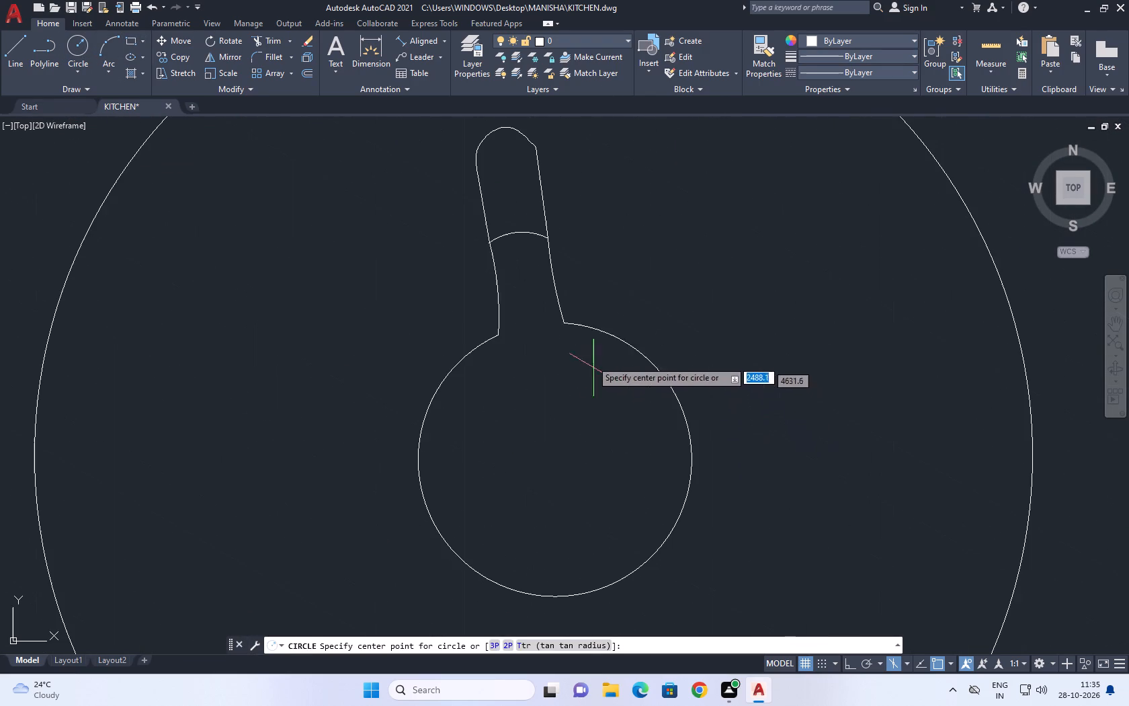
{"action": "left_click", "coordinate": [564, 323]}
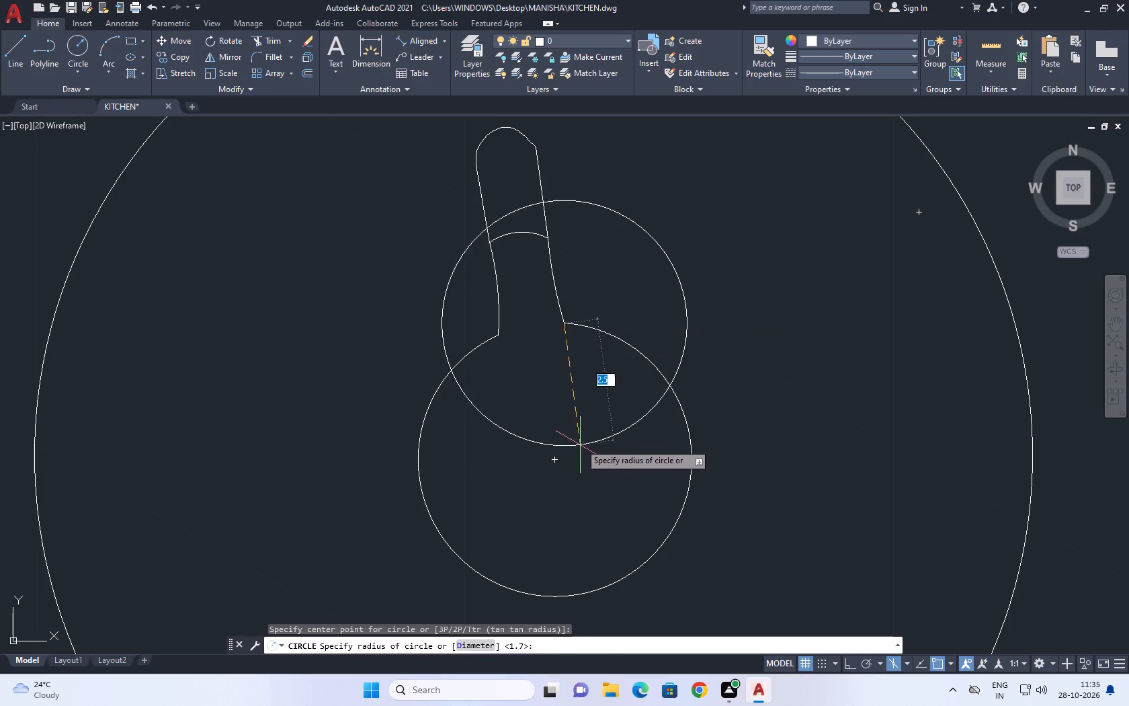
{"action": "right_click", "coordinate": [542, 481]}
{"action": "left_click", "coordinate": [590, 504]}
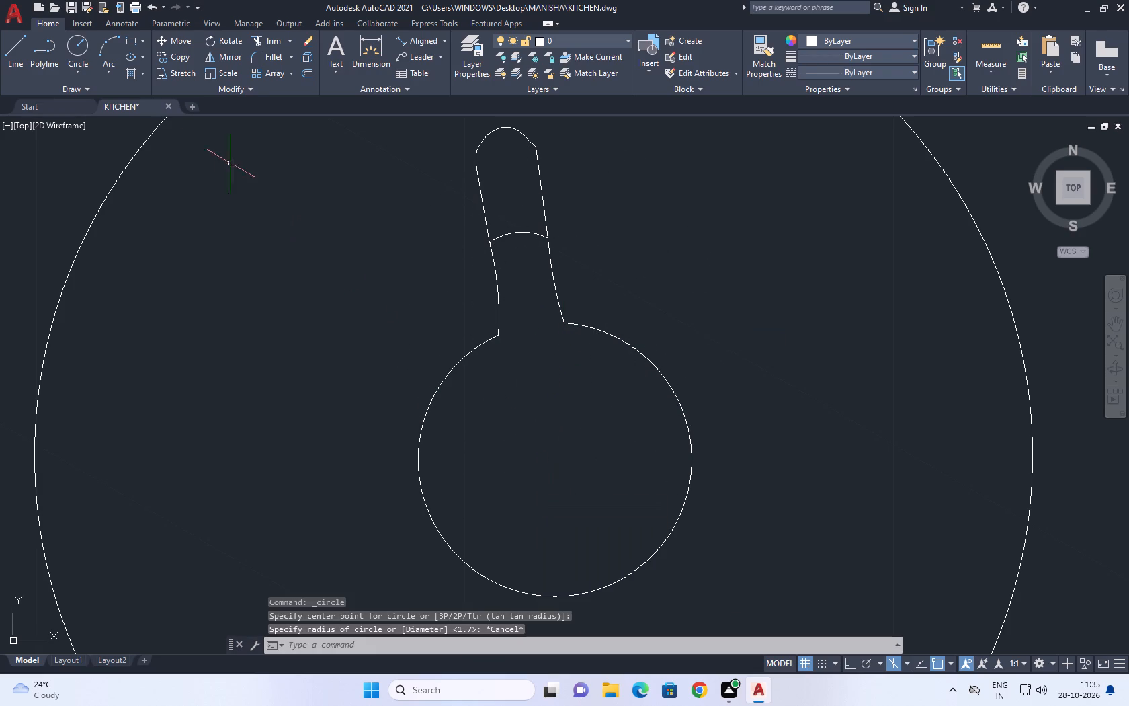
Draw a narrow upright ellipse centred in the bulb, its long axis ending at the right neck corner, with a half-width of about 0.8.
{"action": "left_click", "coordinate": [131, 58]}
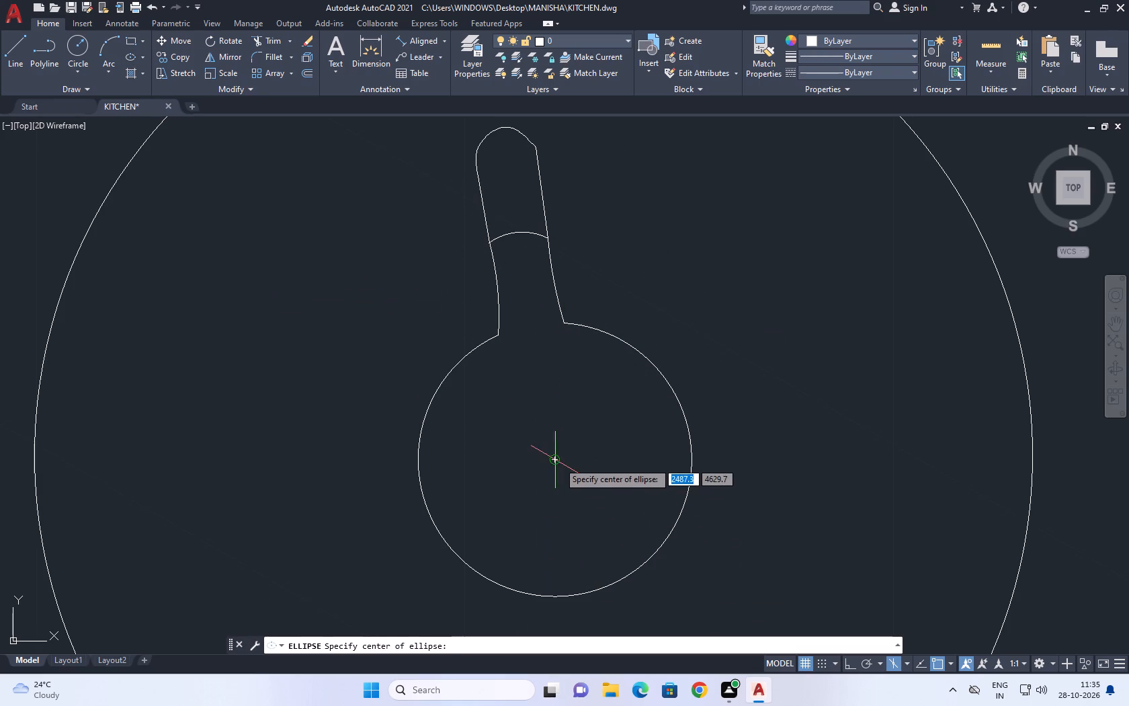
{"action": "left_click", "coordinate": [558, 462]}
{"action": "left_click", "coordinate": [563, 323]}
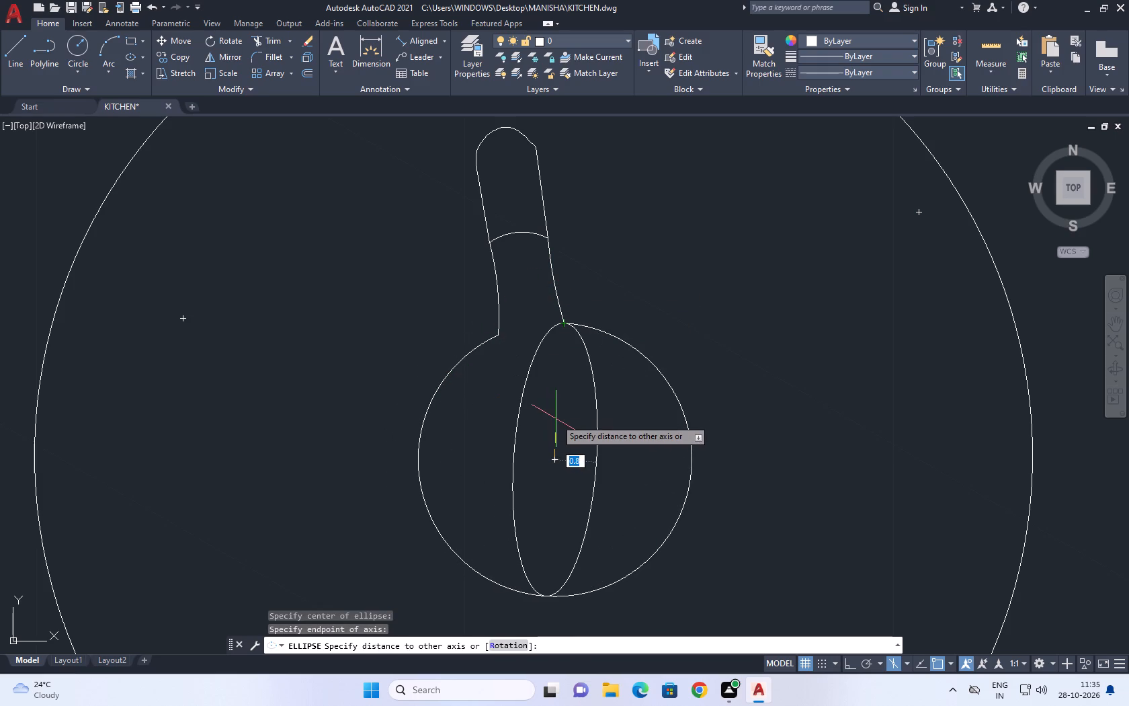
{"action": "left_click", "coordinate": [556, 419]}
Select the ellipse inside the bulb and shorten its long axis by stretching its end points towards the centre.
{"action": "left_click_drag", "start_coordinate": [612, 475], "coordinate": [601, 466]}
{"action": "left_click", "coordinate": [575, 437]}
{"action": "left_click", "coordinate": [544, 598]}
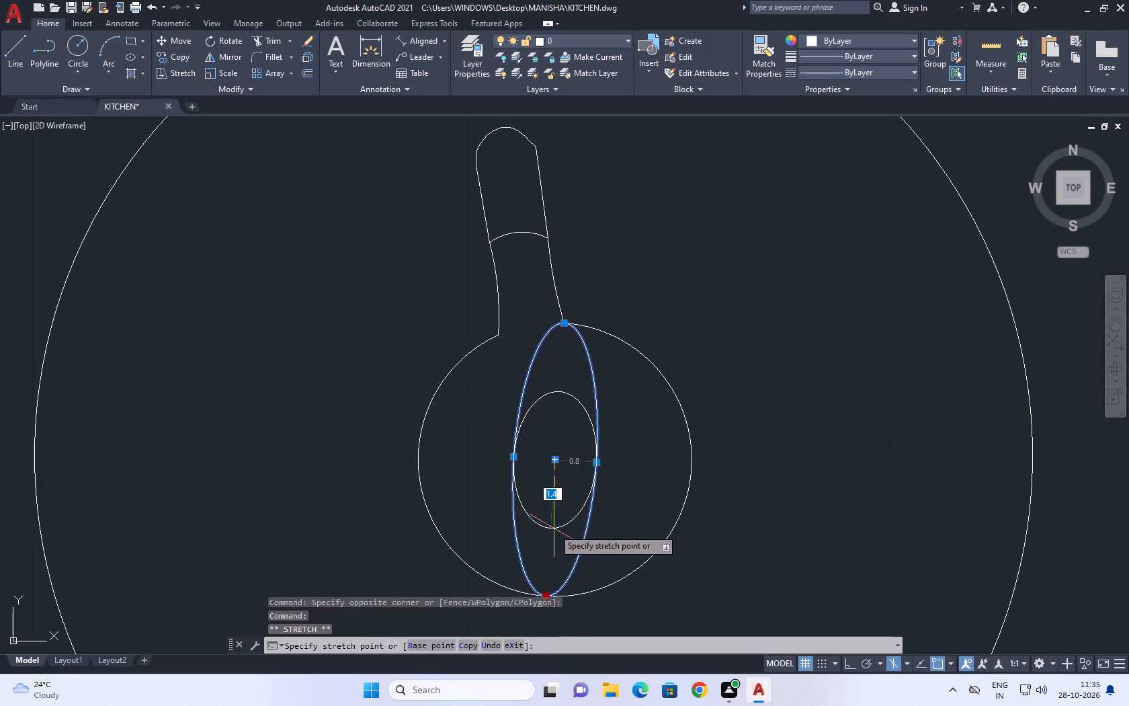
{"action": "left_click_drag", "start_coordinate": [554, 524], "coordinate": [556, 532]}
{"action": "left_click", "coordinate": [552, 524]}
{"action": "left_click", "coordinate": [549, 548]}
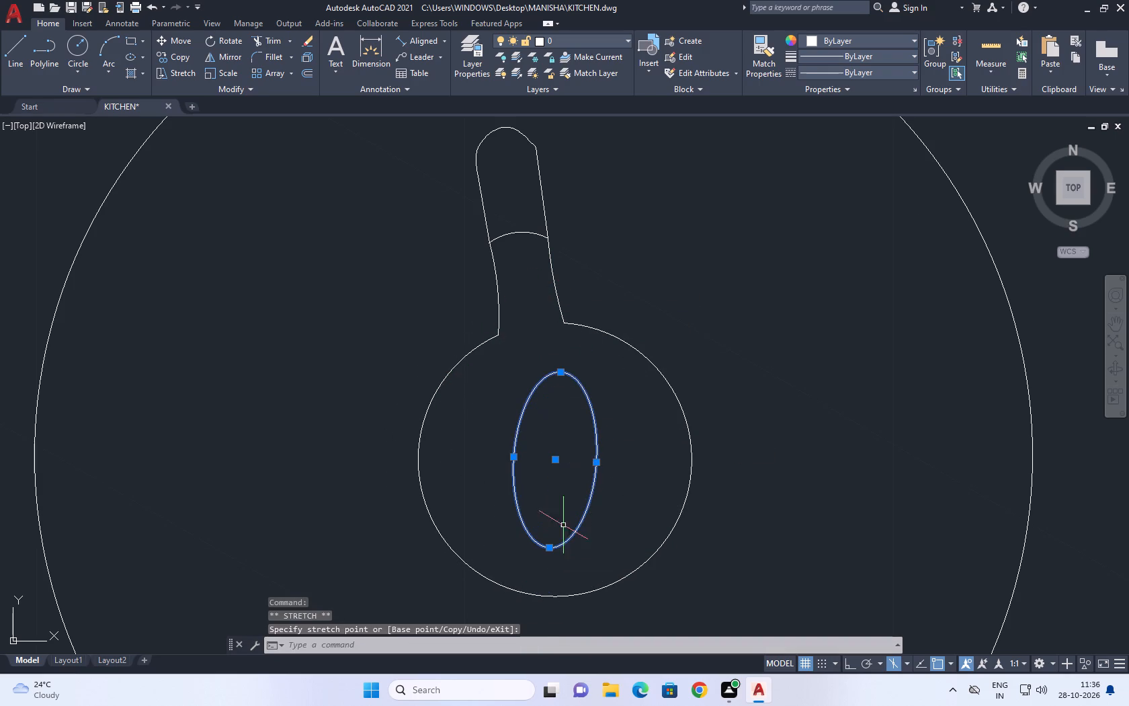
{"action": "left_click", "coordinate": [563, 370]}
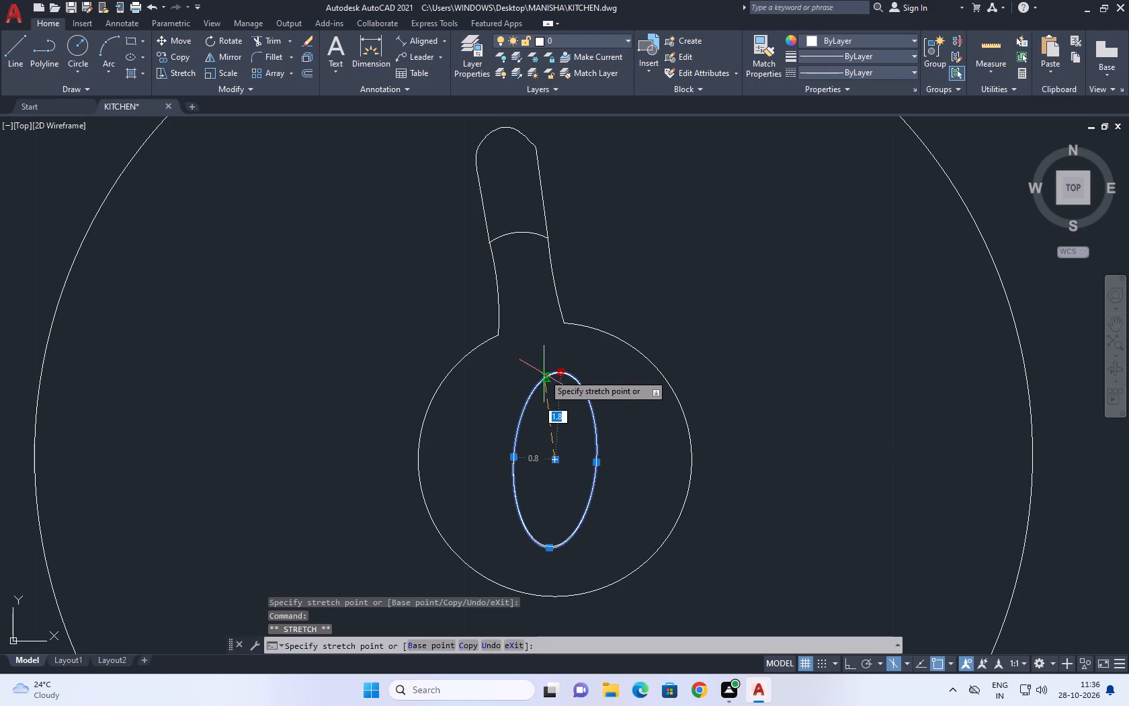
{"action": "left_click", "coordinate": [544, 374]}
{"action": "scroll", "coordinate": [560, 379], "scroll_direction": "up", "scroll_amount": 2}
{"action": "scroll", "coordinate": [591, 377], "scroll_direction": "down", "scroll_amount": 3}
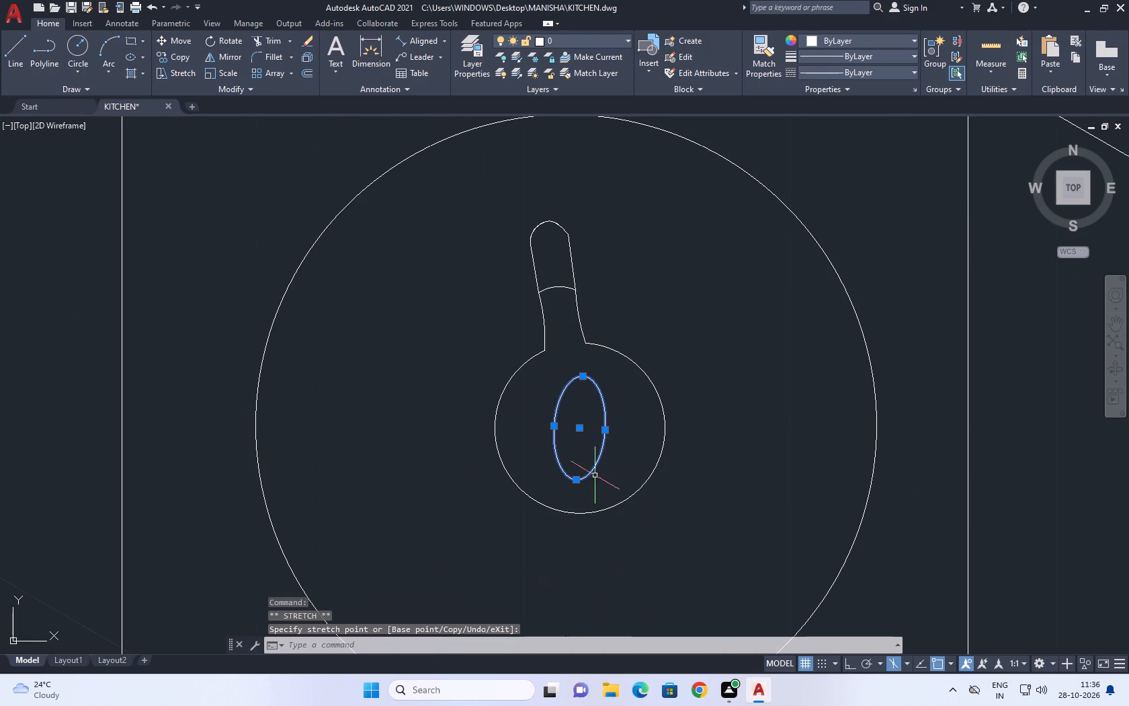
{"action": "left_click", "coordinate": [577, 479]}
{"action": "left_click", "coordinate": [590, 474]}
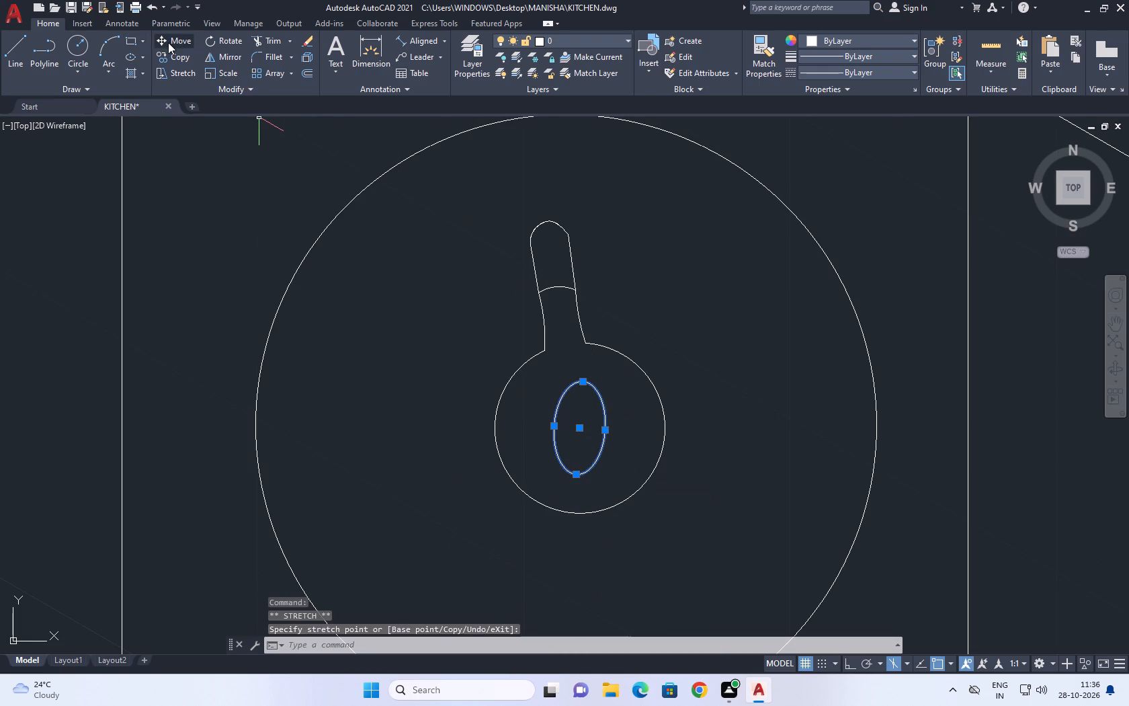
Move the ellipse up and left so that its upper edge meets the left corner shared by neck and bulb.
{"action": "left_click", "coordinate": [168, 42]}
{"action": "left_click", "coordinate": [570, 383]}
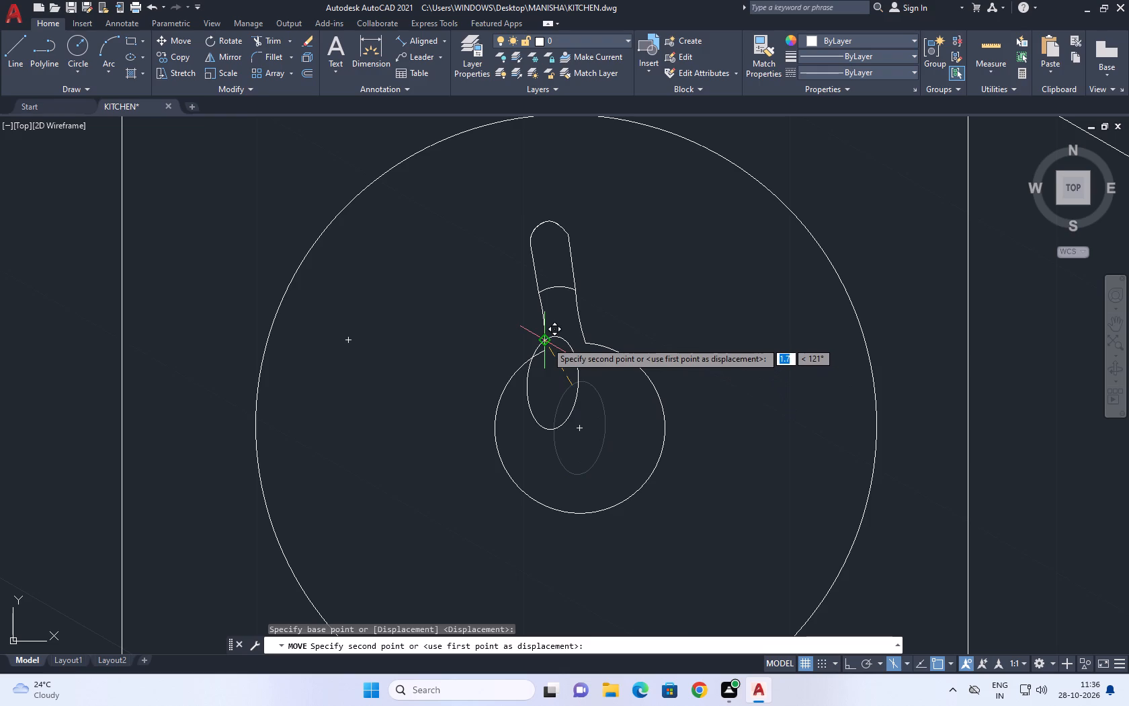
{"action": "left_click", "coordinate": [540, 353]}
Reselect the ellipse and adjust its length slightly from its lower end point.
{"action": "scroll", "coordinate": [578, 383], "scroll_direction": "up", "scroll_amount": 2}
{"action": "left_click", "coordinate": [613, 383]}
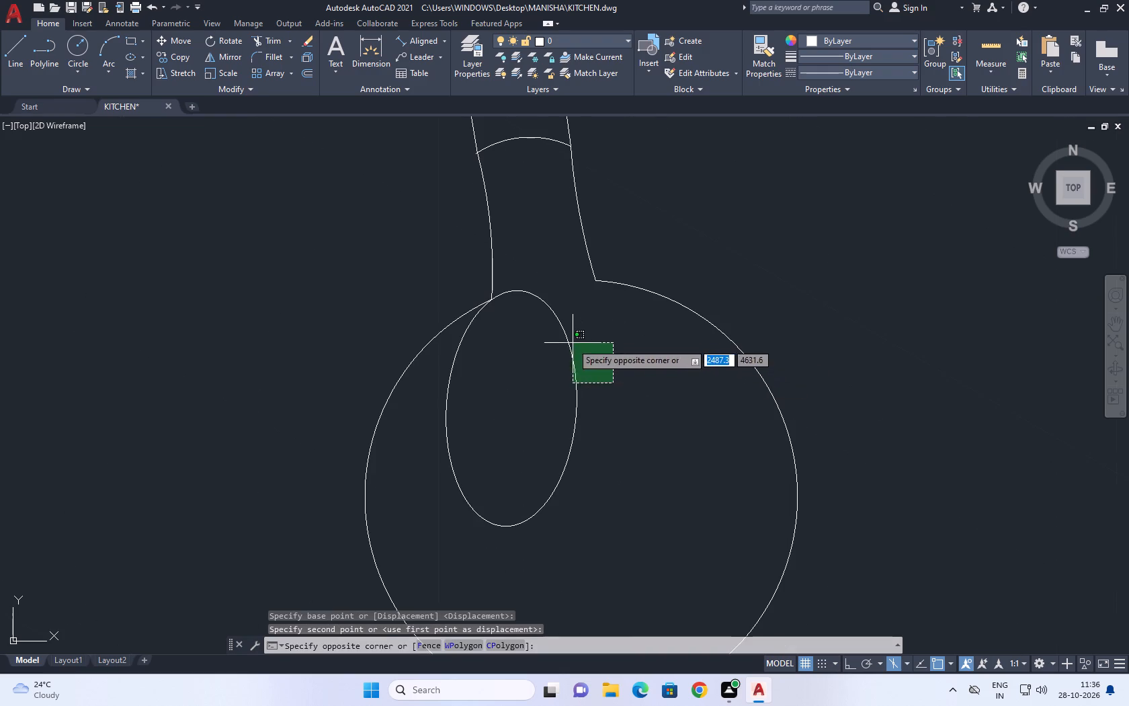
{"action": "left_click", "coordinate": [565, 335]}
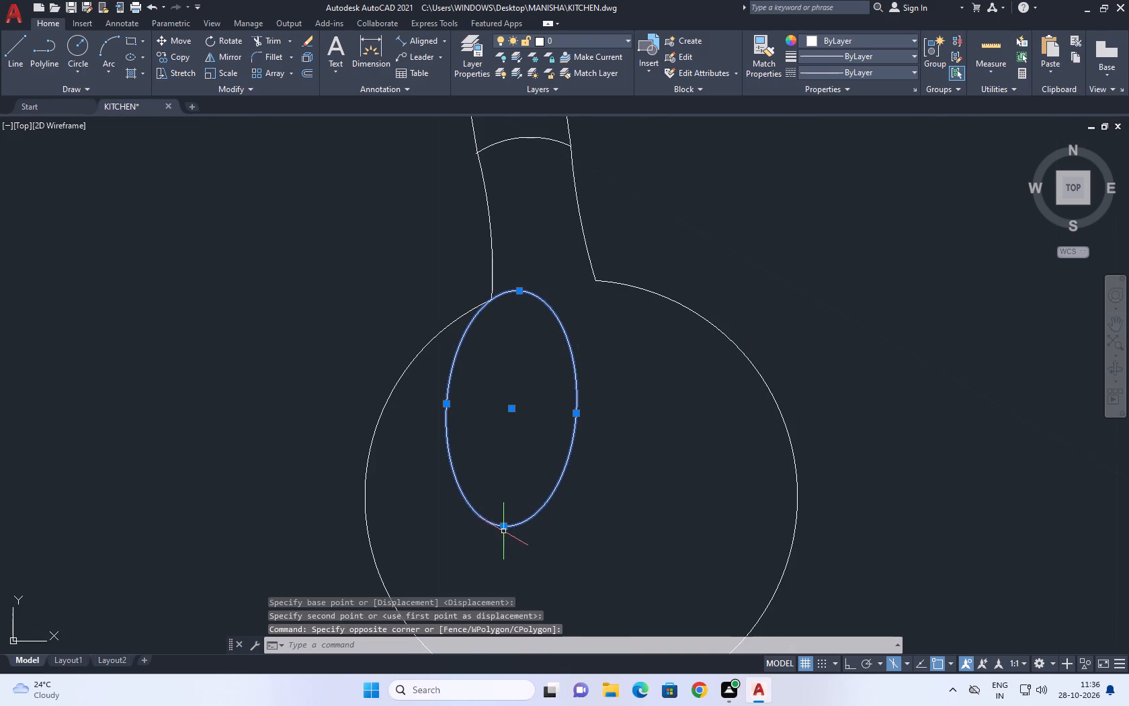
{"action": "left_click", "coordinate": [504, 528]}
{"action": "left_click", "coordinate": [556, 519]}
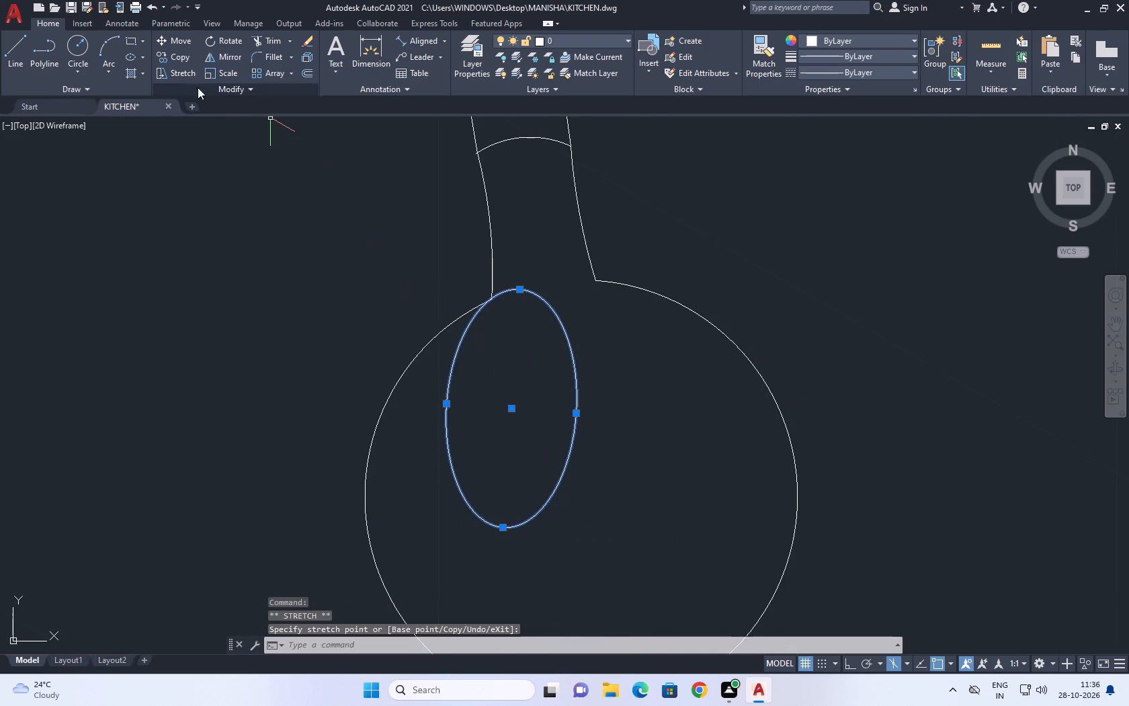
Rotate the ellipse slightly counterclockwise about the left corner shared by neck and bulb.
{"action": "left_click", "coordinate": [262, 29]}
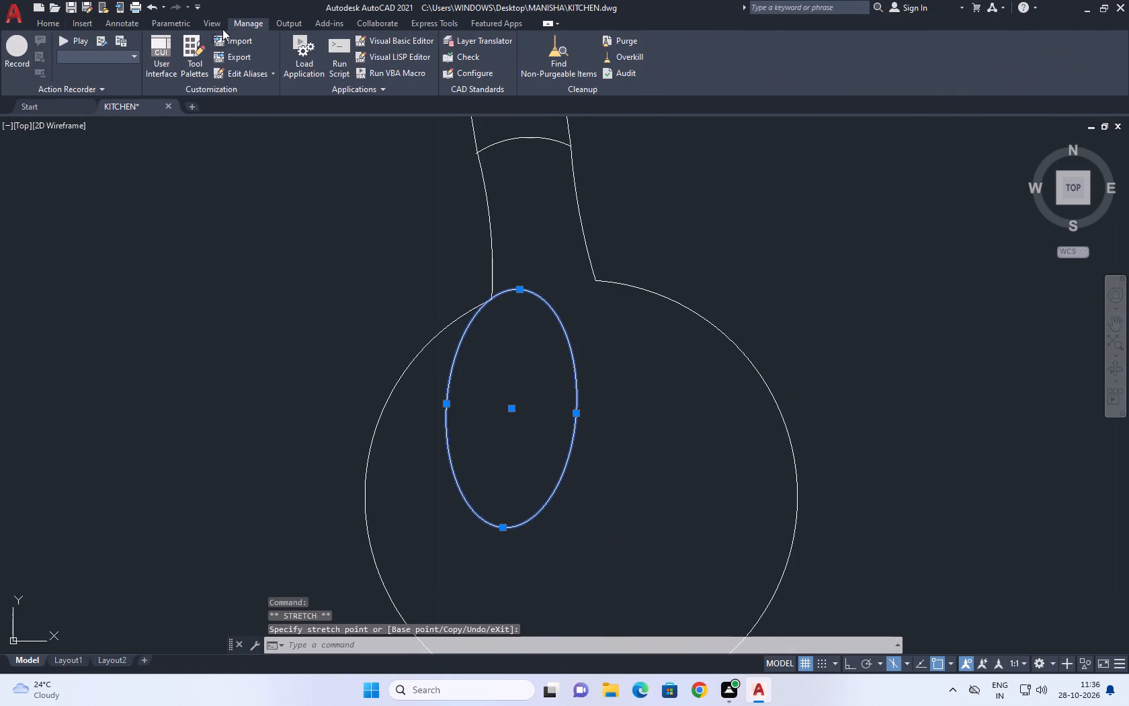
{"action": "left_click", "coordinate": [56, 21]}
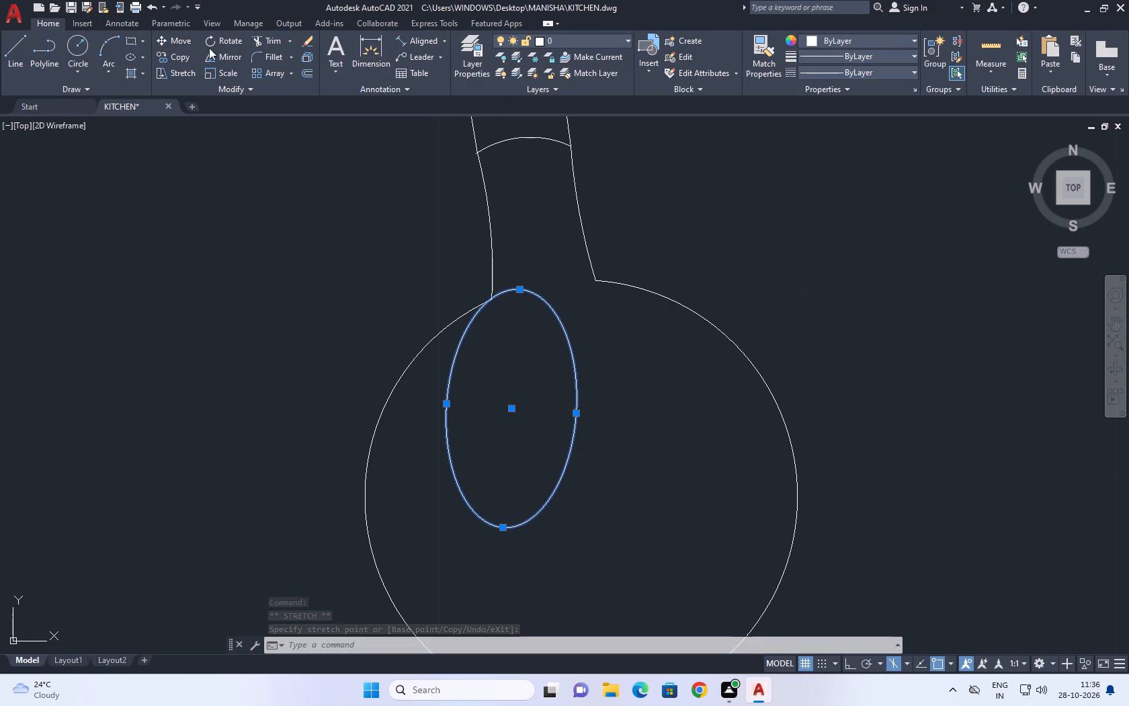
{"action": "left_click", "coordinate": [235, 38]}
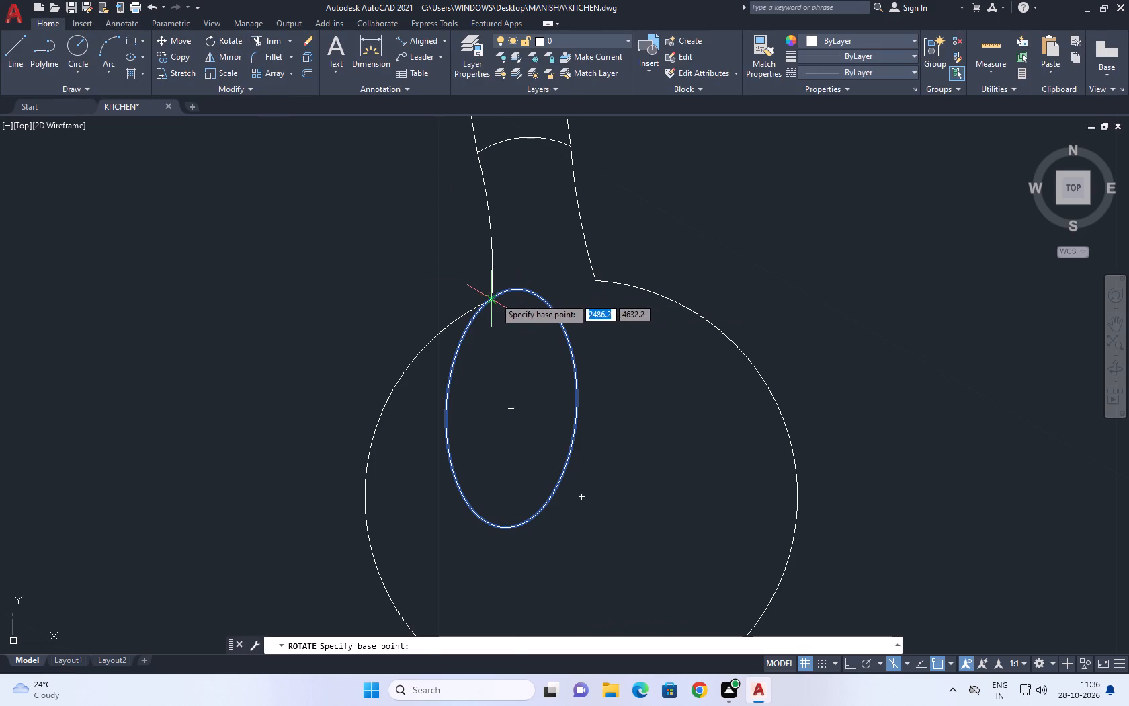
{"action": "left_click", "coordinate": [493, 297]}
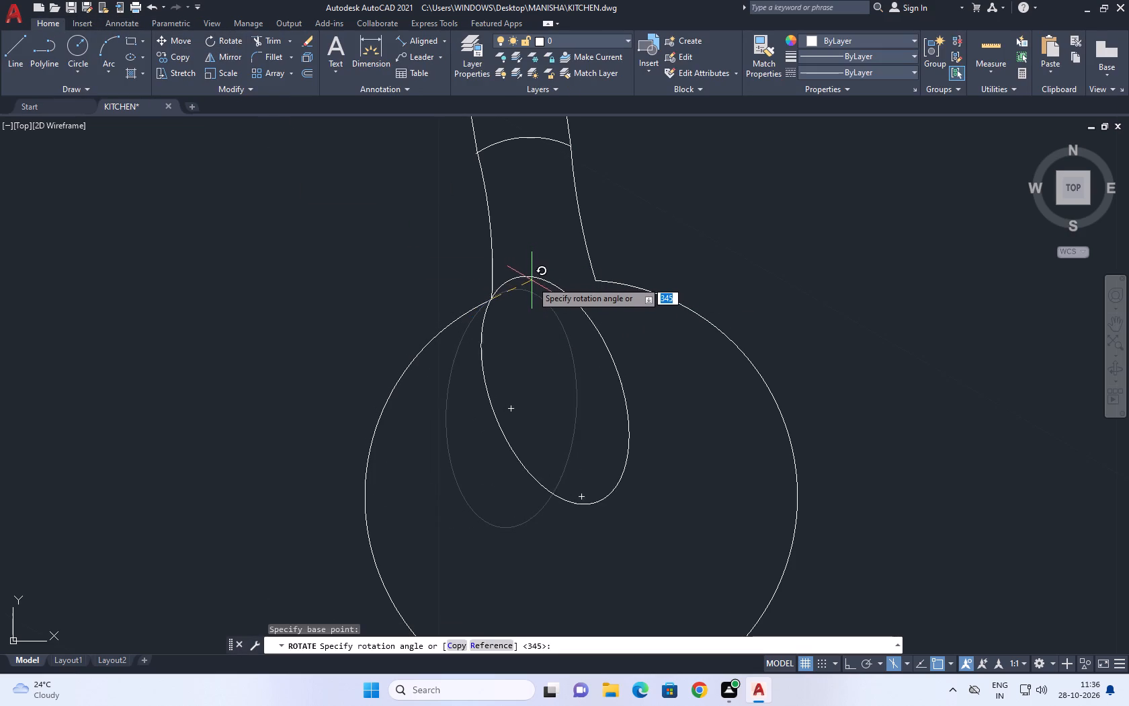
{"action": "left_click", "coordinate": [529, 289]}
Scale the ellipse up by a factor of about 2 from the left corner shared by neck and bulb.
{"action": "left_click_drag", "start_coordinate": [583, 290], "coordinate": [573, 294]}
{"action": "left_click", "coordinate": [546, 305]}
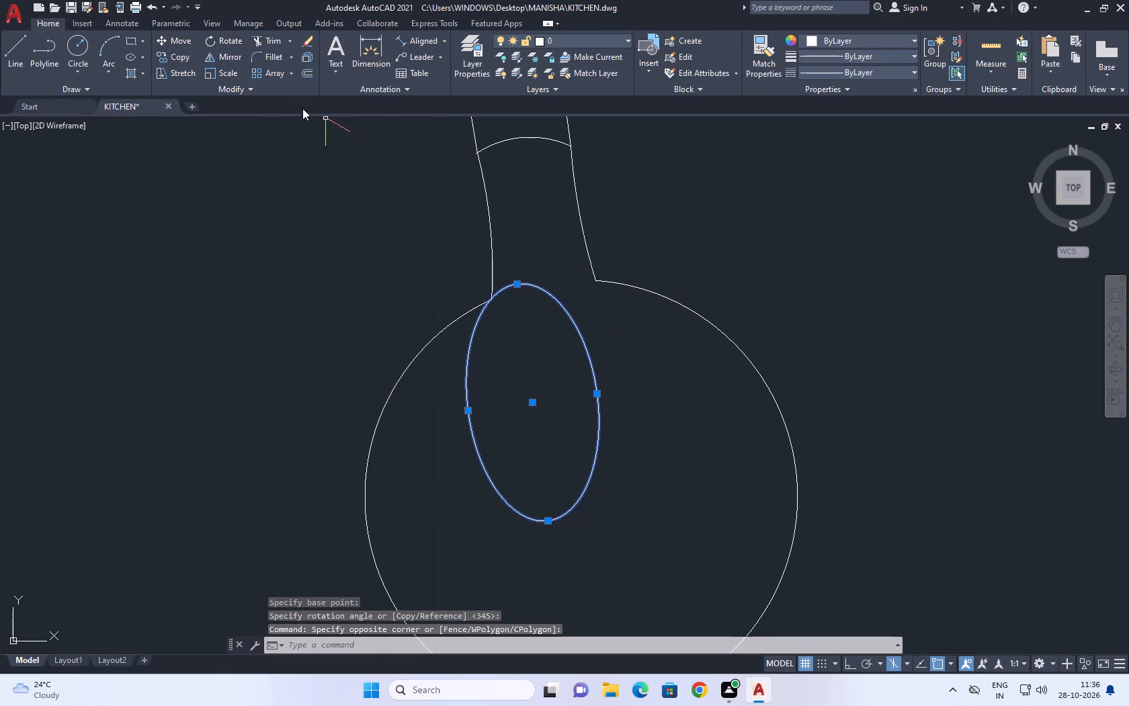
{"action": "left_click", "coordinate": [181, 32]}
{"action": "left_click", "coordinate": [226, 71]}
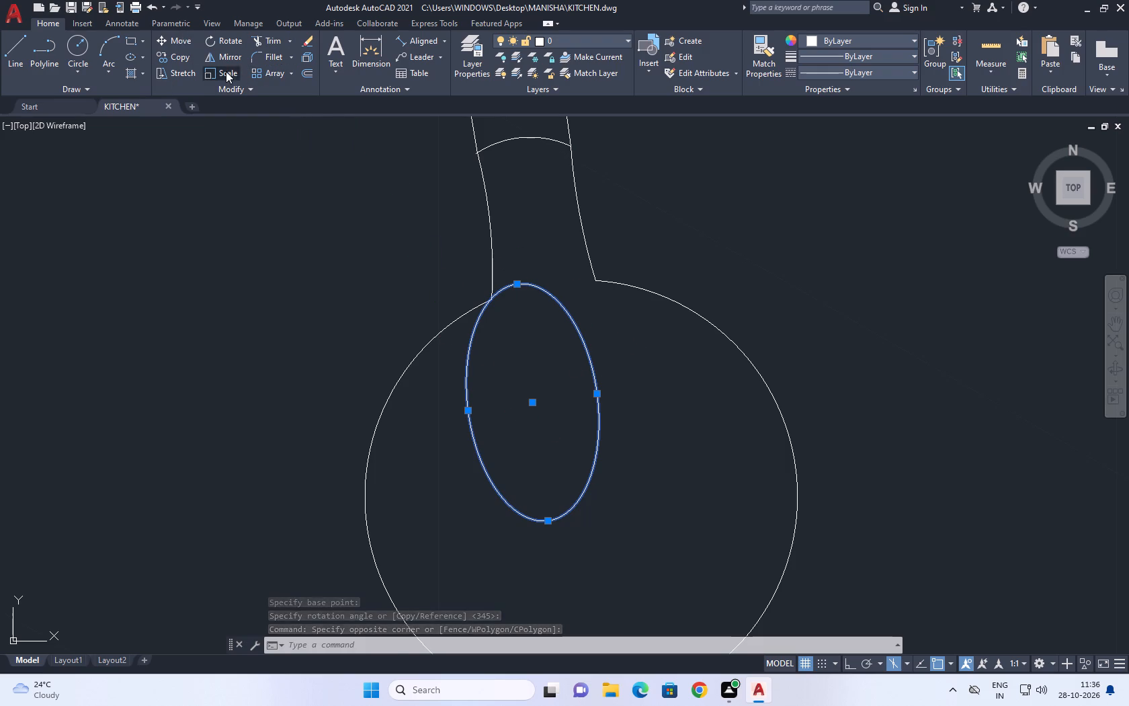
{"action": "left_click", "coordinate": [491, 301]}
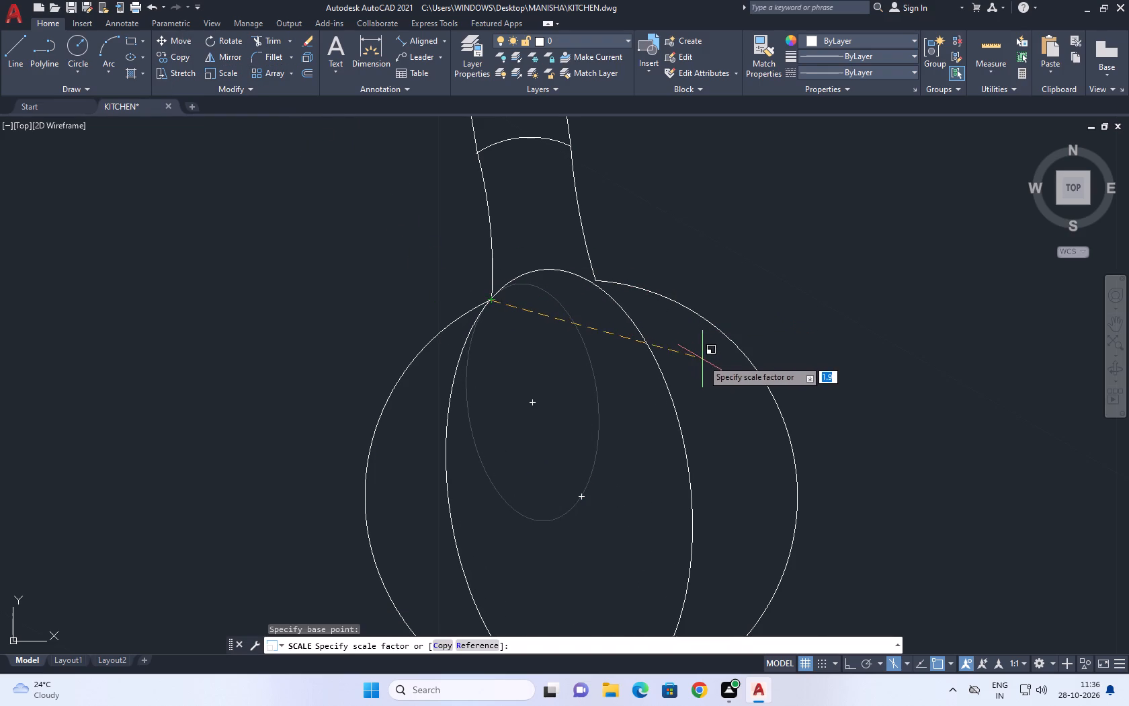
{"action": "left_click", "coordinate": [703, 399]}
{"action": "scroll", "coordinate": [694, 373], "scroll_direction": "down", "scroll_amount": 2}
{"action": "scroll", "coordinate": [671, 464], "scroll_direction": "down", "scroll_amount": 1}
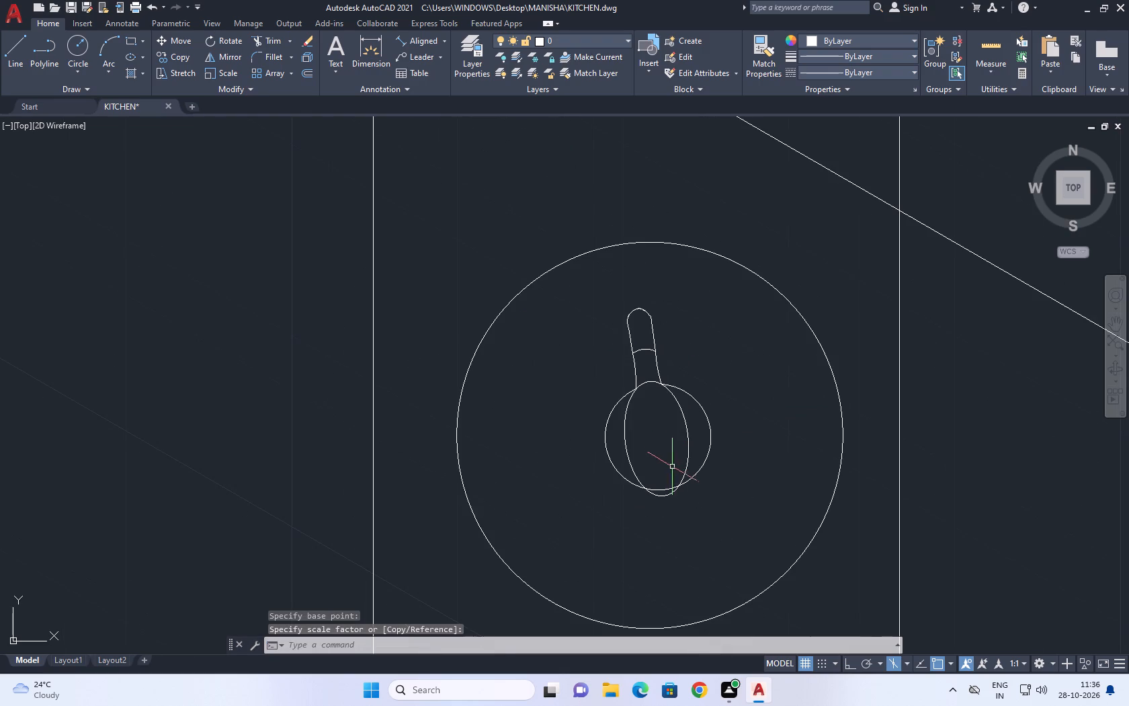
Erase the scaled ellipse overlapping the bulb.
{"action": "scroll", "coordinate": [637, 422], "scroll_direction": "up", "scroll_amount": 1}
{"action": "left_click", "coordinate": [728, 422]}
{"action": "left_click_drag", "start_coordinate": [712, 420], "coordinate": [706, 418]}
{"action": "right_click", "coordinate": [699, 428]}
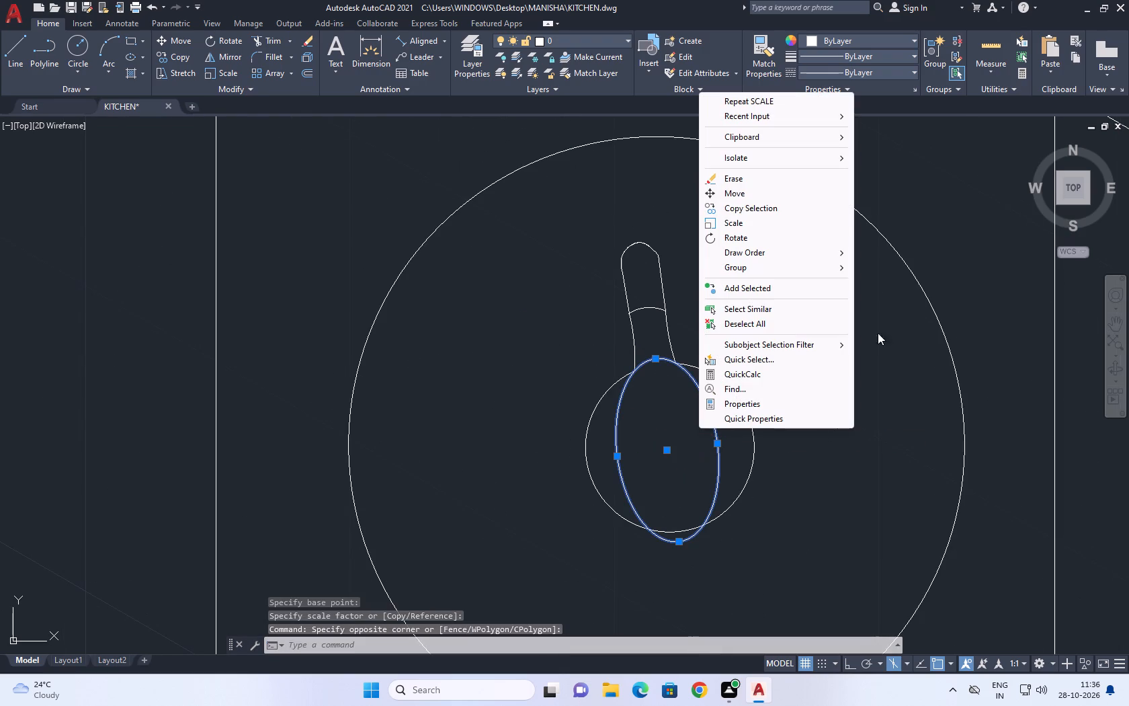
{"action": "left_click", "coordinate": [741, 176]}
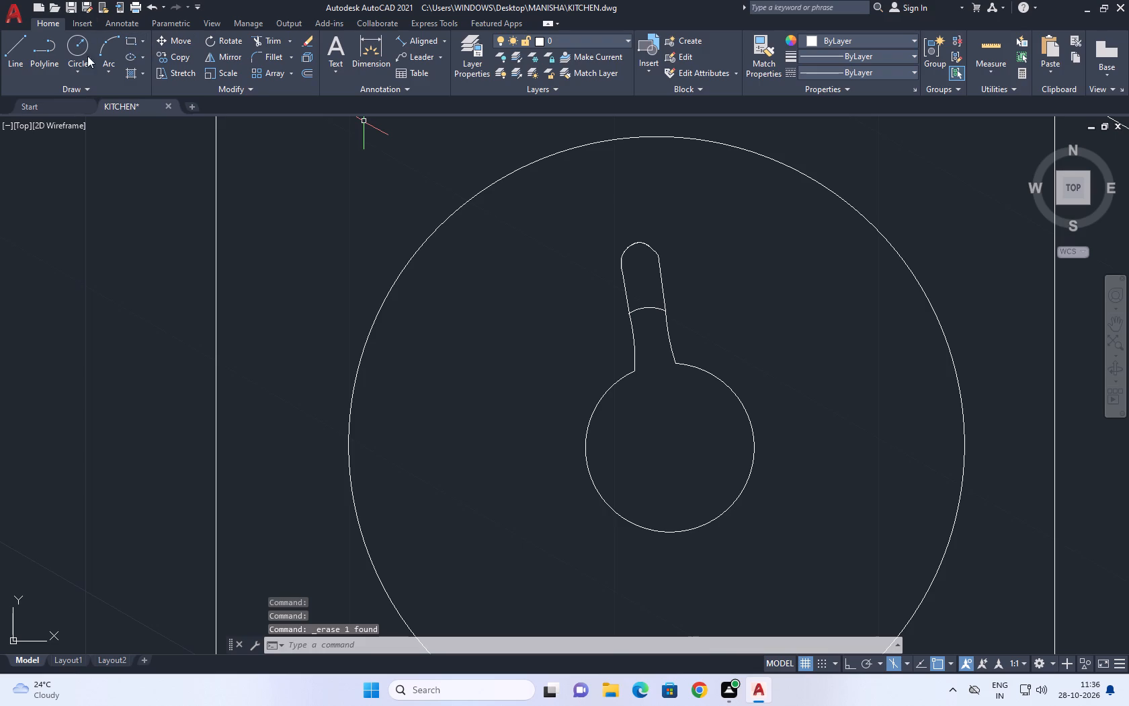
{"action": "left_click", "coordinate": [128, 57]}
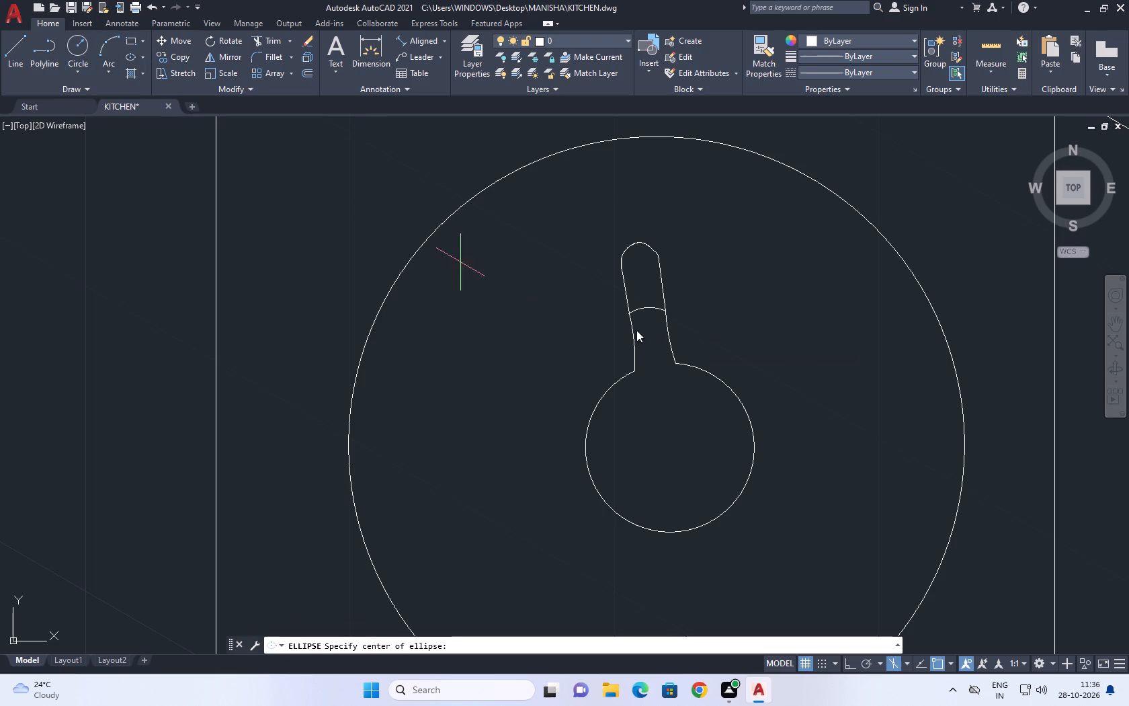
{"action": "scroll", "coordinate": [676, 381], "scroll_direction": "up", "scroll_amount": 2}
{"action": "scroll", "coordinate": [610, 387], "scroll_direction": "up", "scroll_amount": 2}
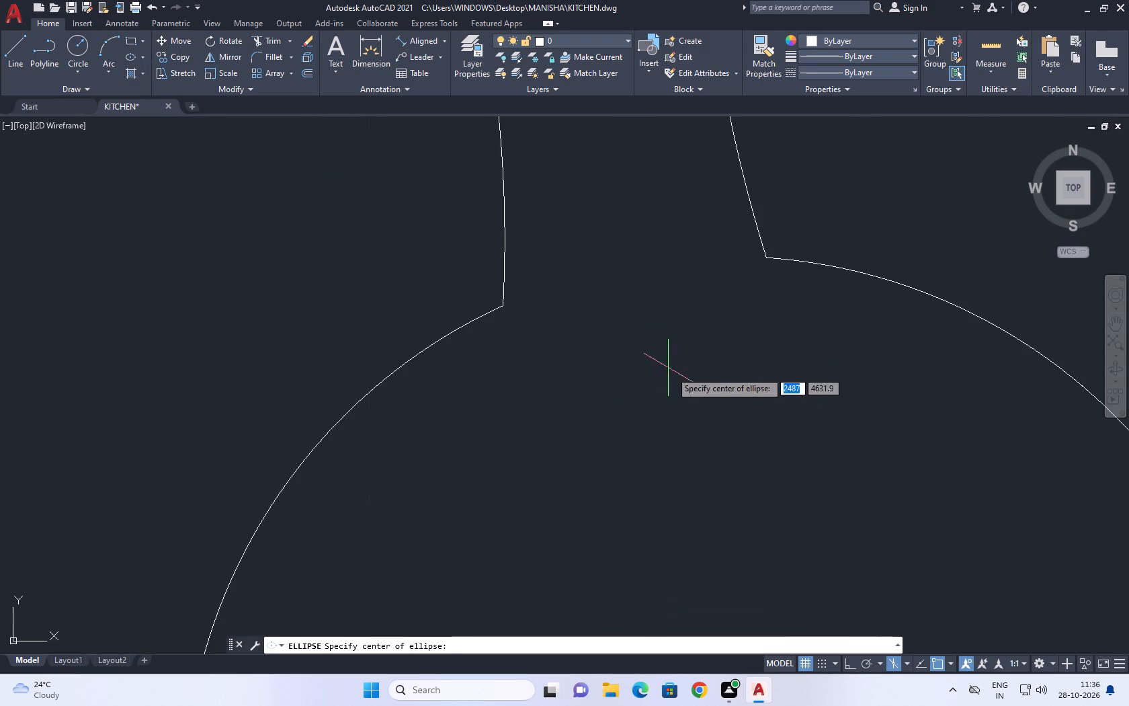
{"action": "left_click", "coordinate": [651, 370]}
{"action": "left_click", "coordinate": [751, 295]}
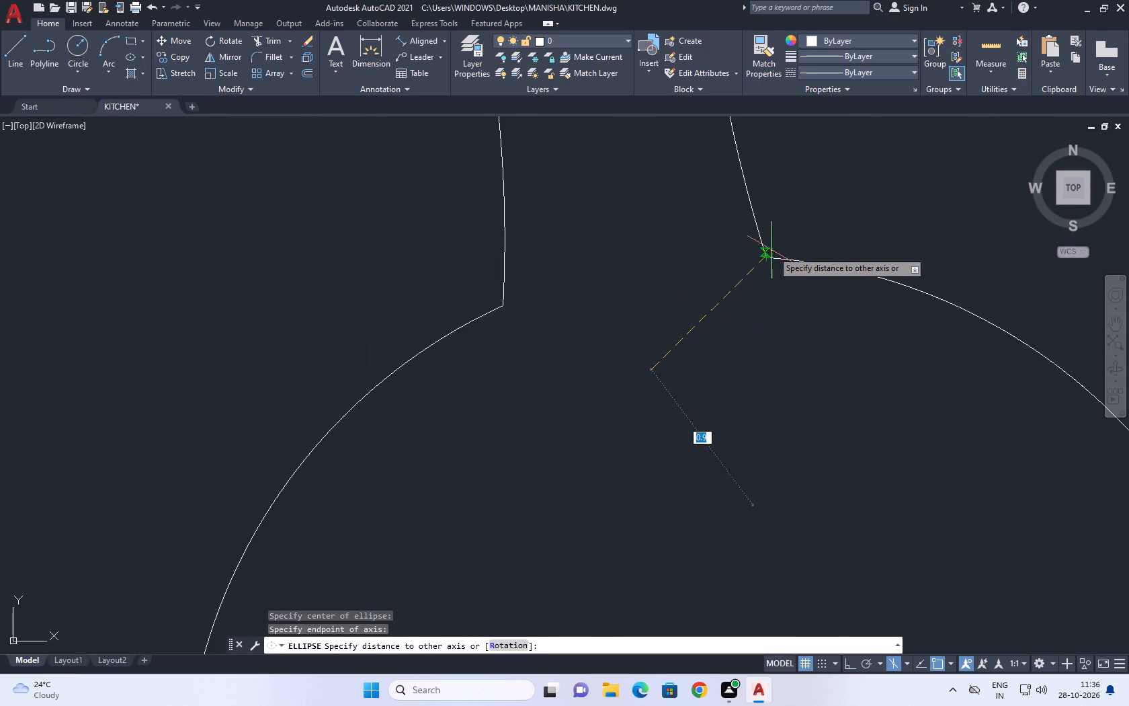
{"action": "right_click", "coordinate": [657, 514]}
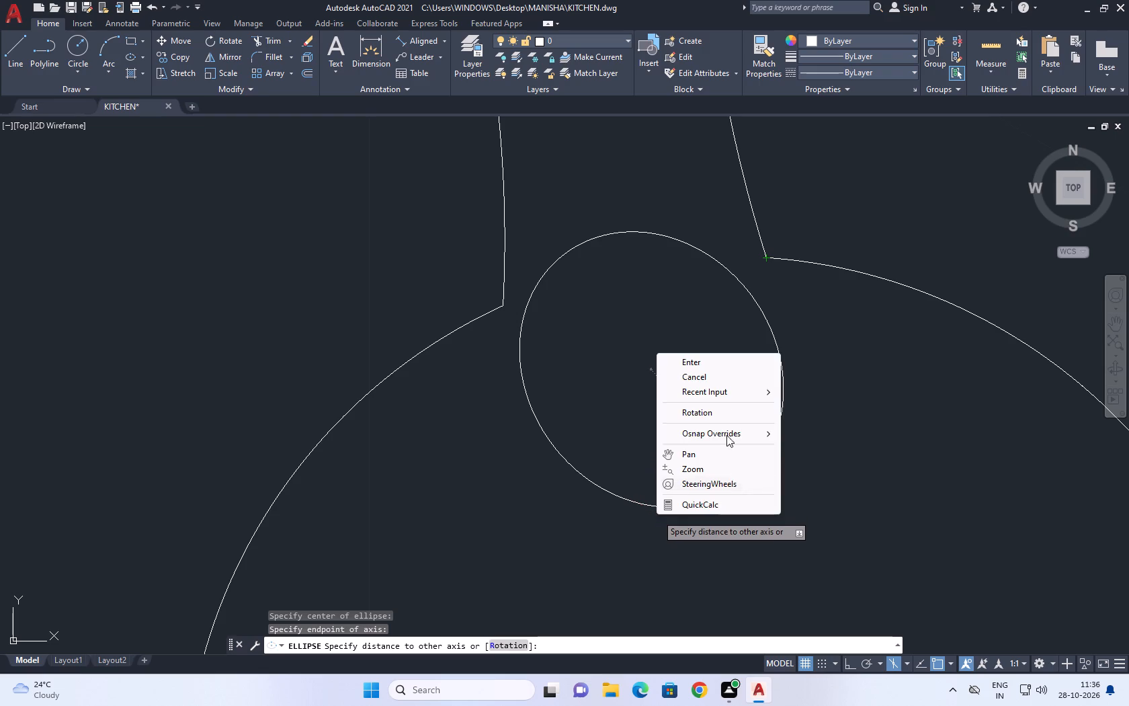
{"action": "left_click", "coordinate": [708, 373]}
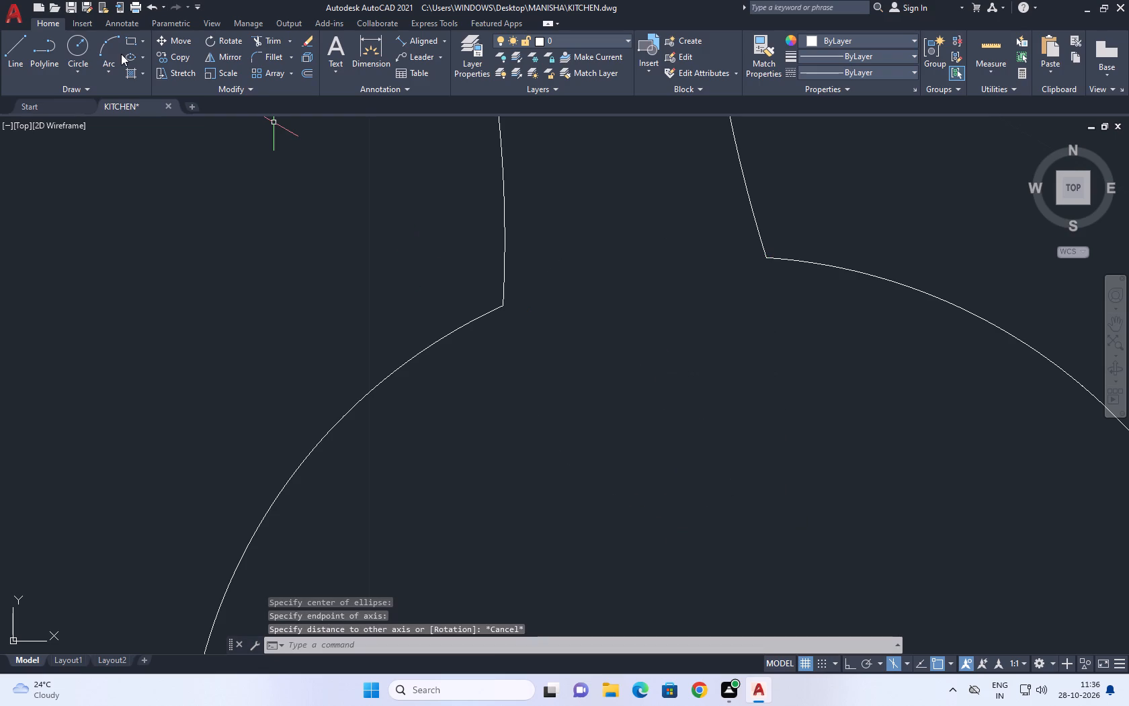
Draw an upright ellipse centred between the neck's lower corners, with ortho on and a vertical half-axis of about 0.6, and select it.
{"action": "left_click", "coordinate": [132, 56]}
{"action": "left_click", "coordinate": [664, 311]}
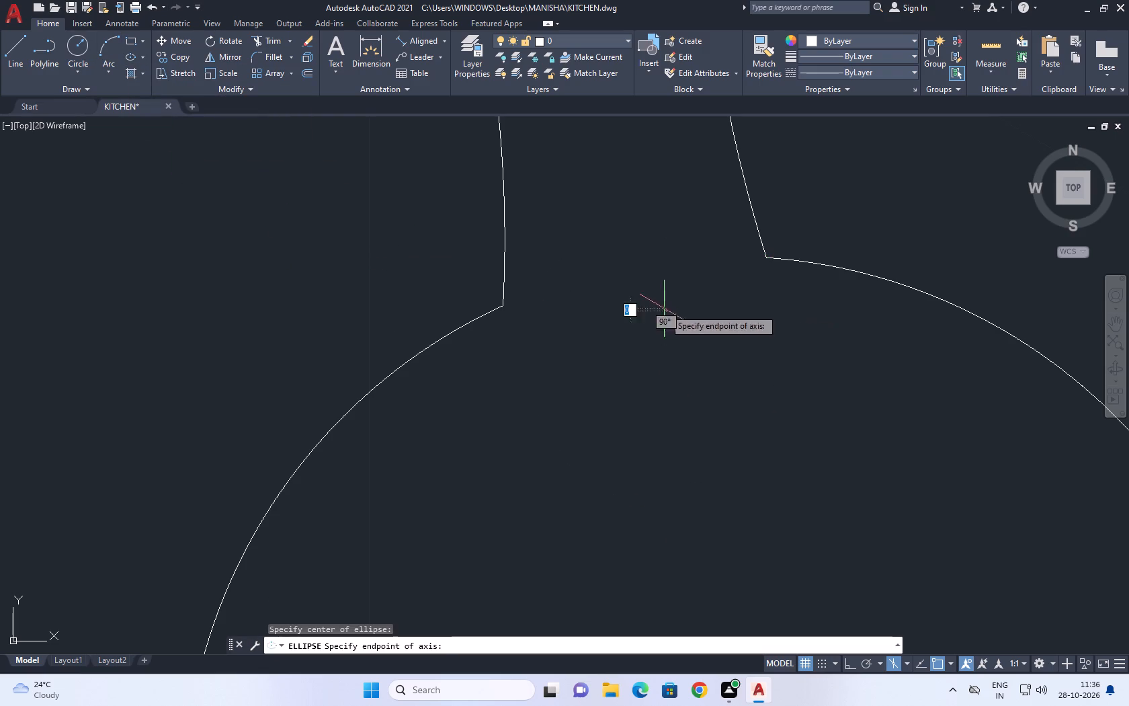
{"action": "middle_click_drag", "start_coordinate": [683, 420], "coordinate": [661, 311]}
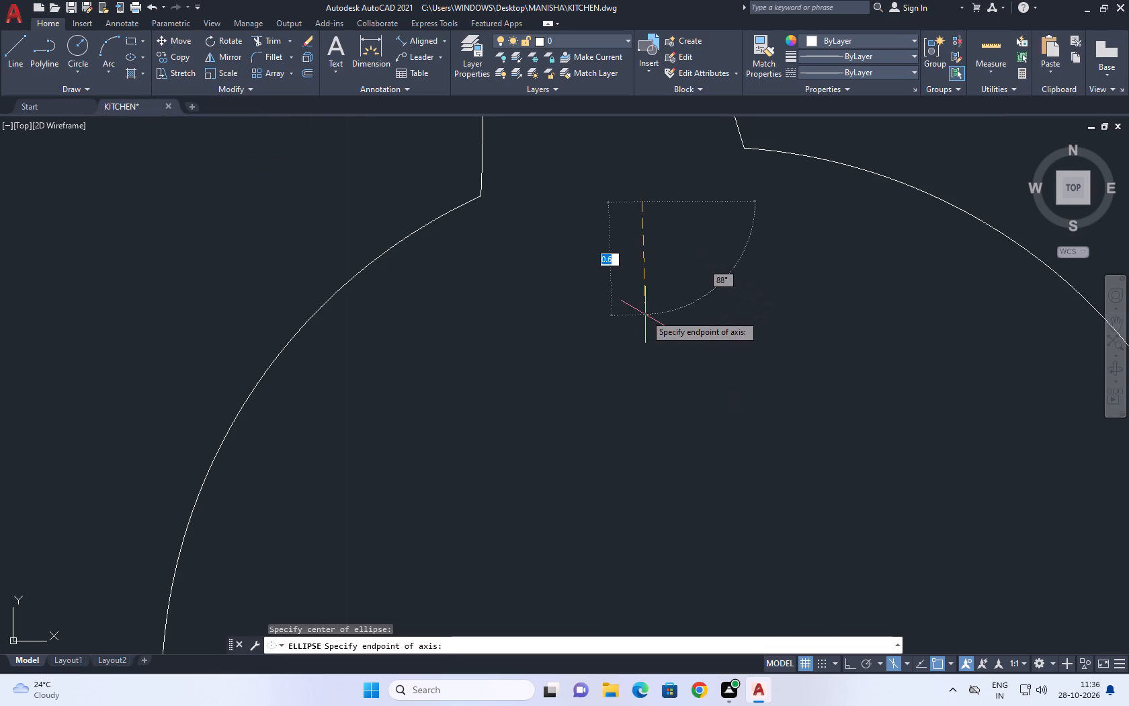
{"action": "key", "text": "F8"}
{"action": "left_click", "coordinate": [647, 315]}
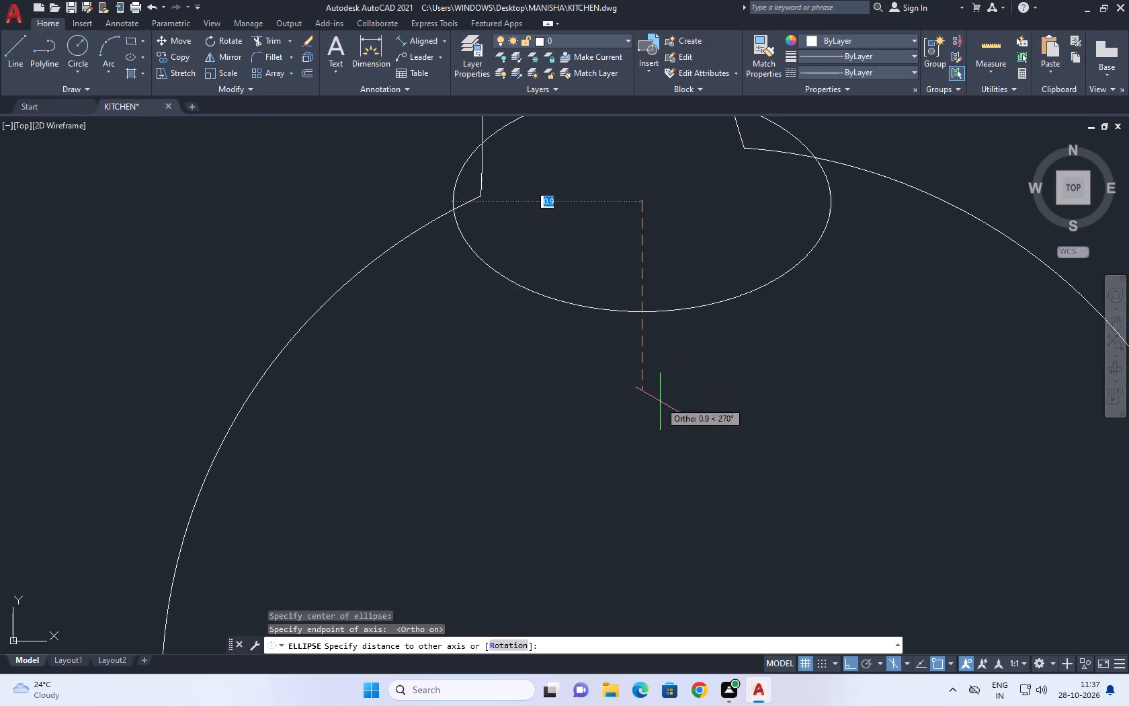
{"action": "left_click", "coordinate": [649, 273]}
{"action": "left_click", "coordinate": [651, 311]}
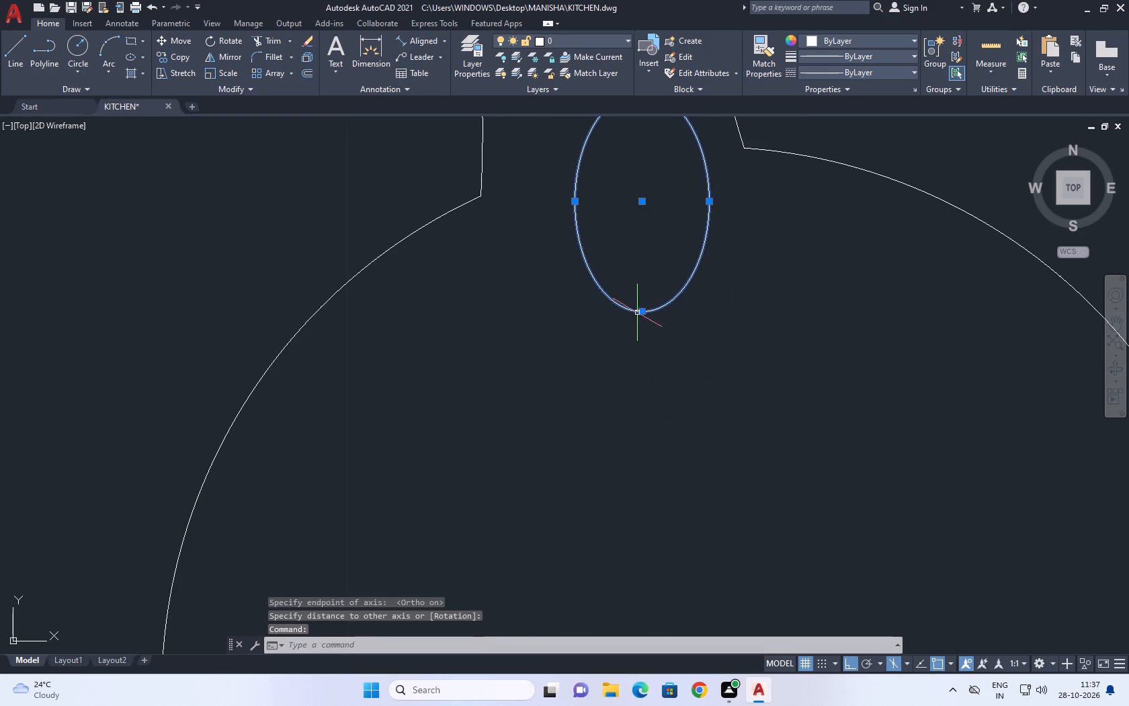
Stretch the upright ellipse at the neck opening to half-axes of about 1.9 vertically and 0.8 horizontally.
{"action": "left_click", "coordinate": [644, 313]}
{"action": "scroll", "coordinate": [646, 313], "scroll_direction": "down", "scroll_amount": 2}
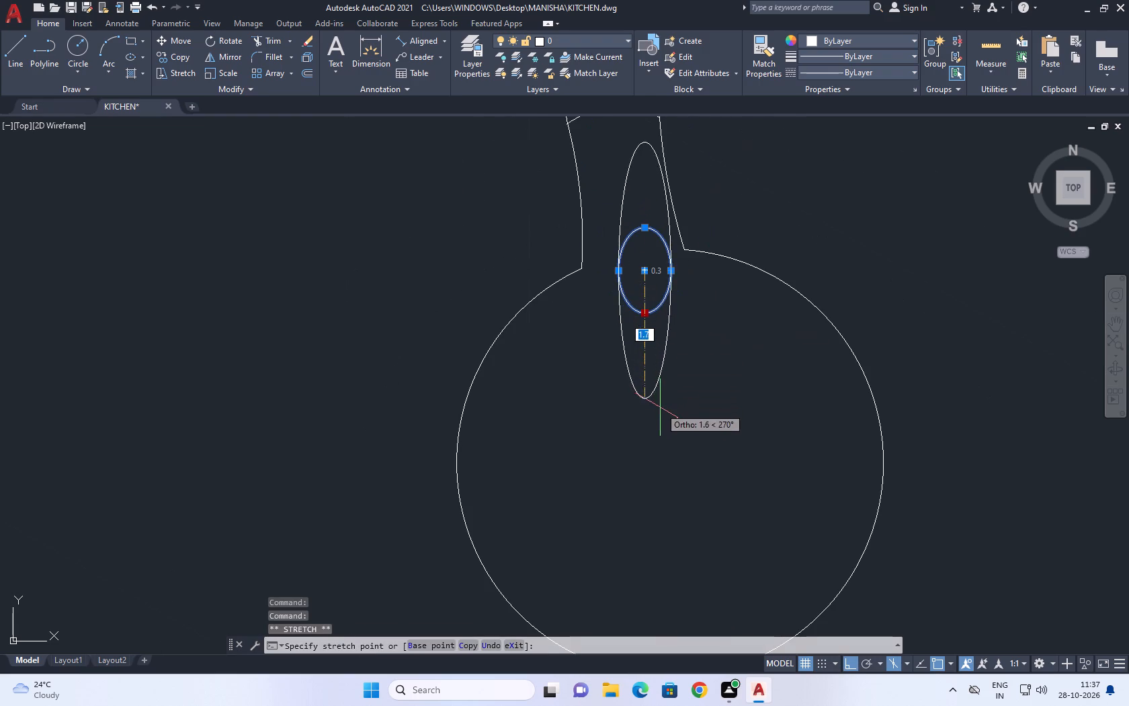
{"action": "left_click", "coordinate": [667, 428]}
{"action": "left_click", "coordinate": [616, 270]}
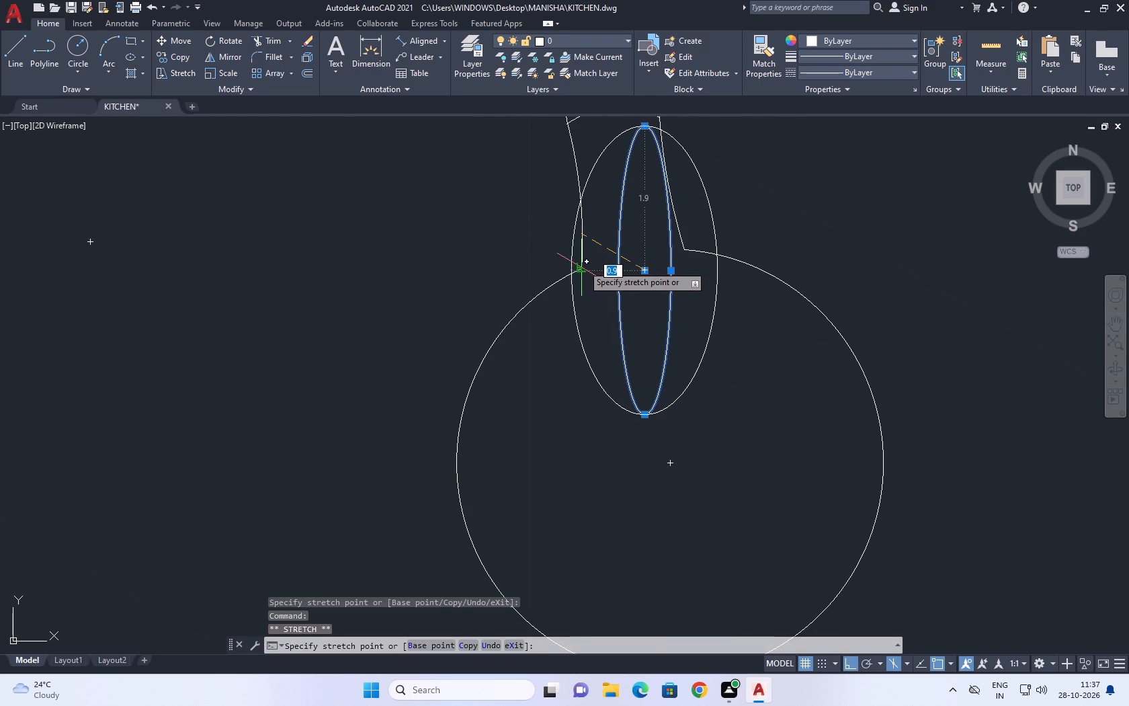
{"action": "left_click", "coordinate": [594, 269]}
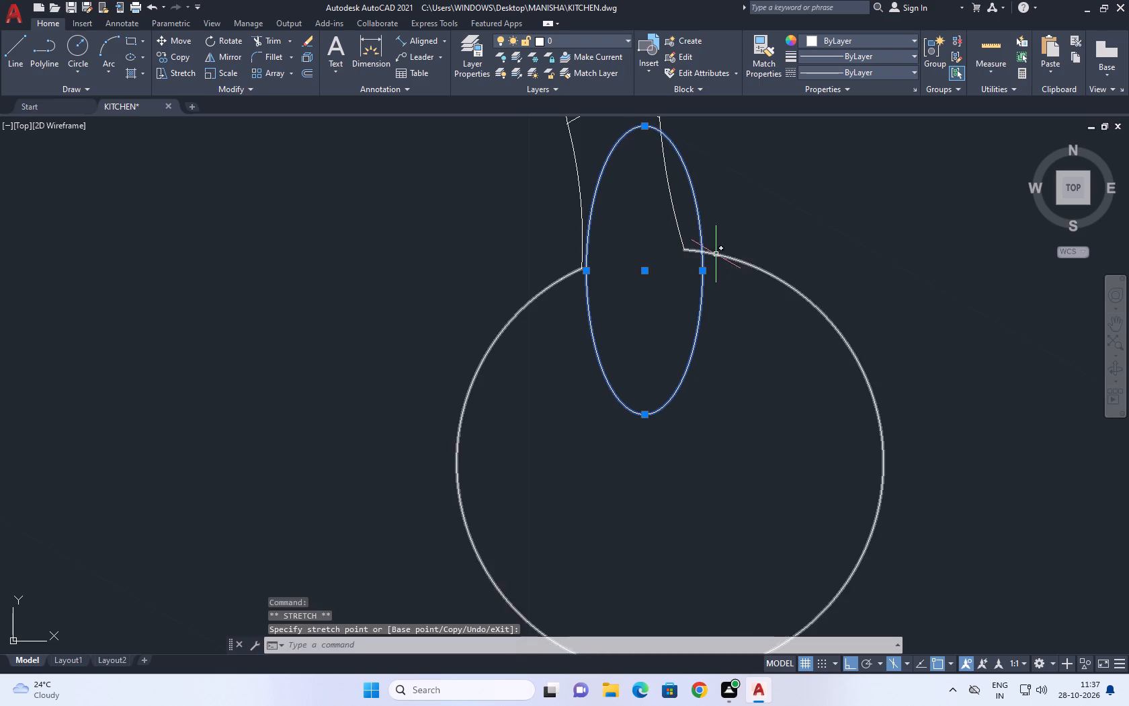
Rotate the ellipse slightly counterclockwise about its top point, using a reference angle and ortho off.
{"action": "middle_click_drag", "start_coordinate": [618, 268], "coordinate": [677, 306]}
{"action": "left_click", "coordinate": [235, 36]}
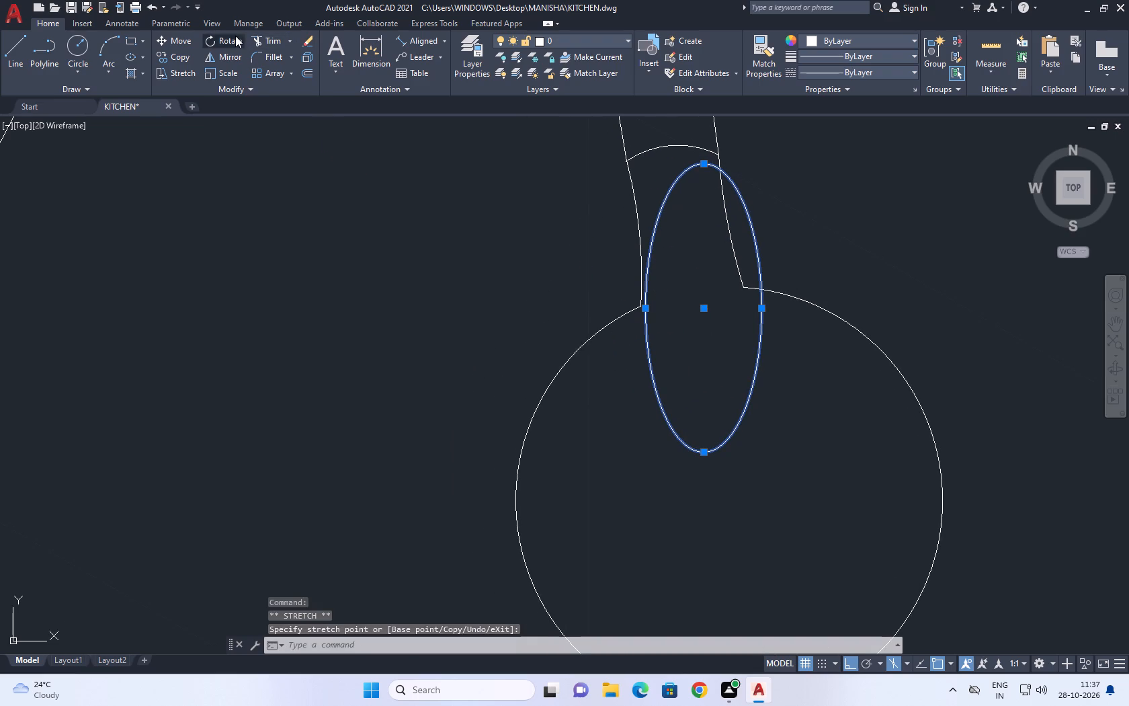
{"action": "left_click", "coordinate": [706, 160]}
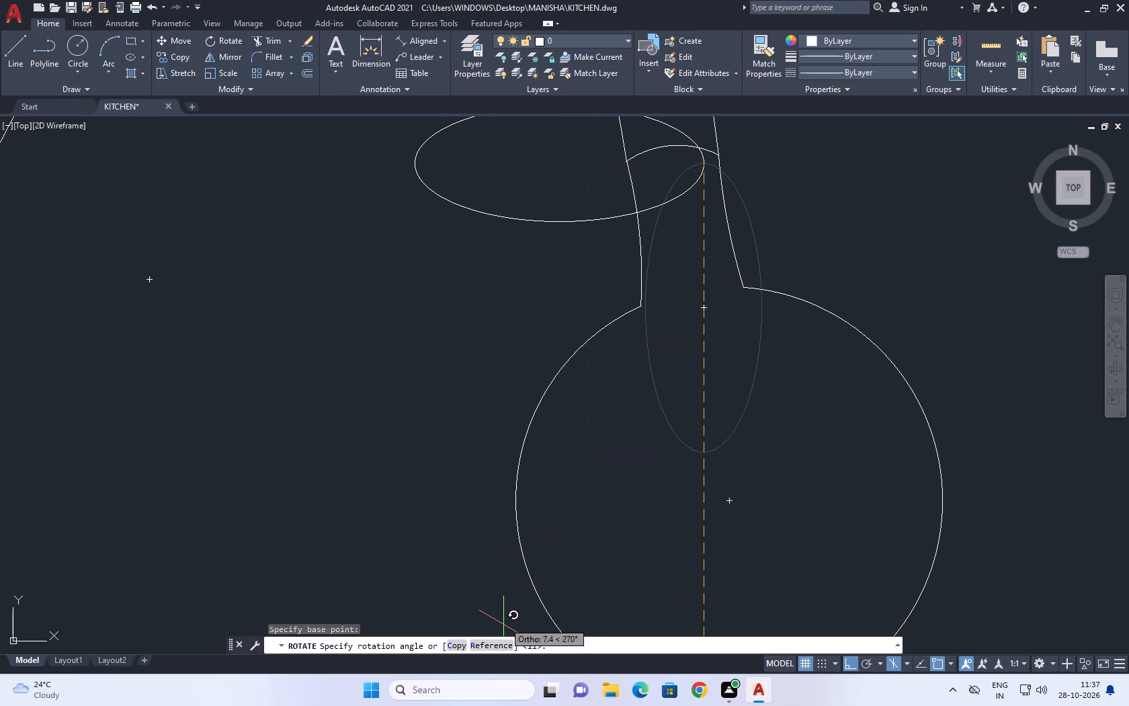
{"action": "left_click", "coordinate": [485, 647]}
{"action": "left_click", "coordinate": [700, 162]}
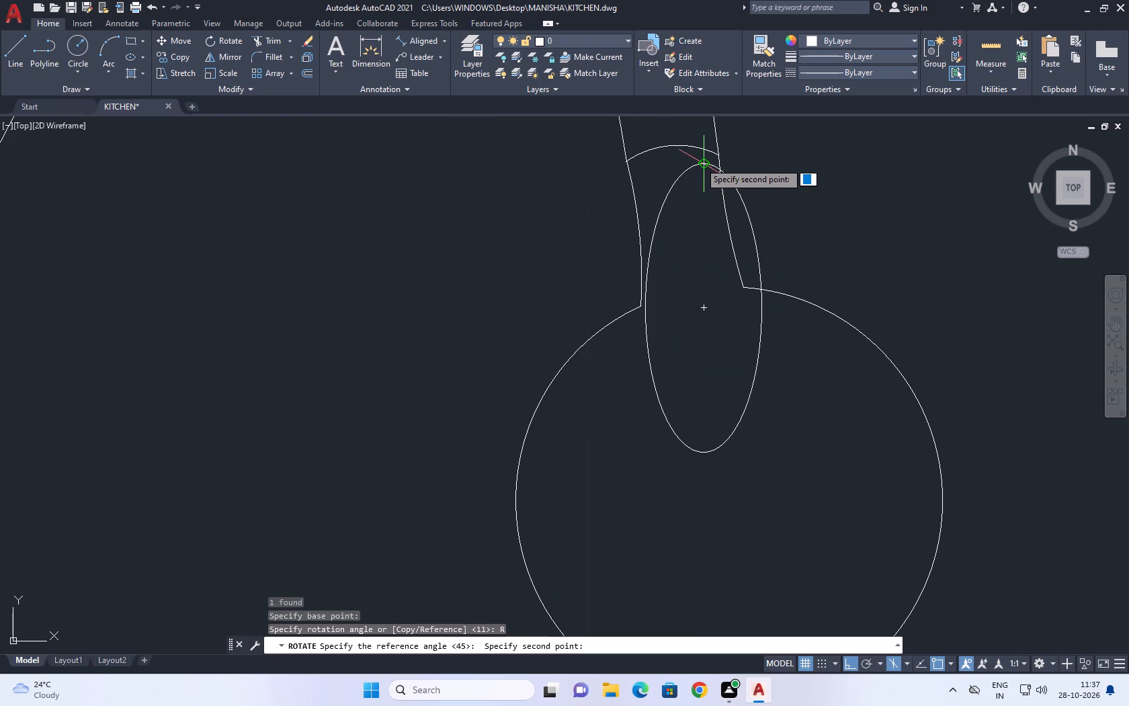
{"action": "left_click", "coordinate": [751, 239]}
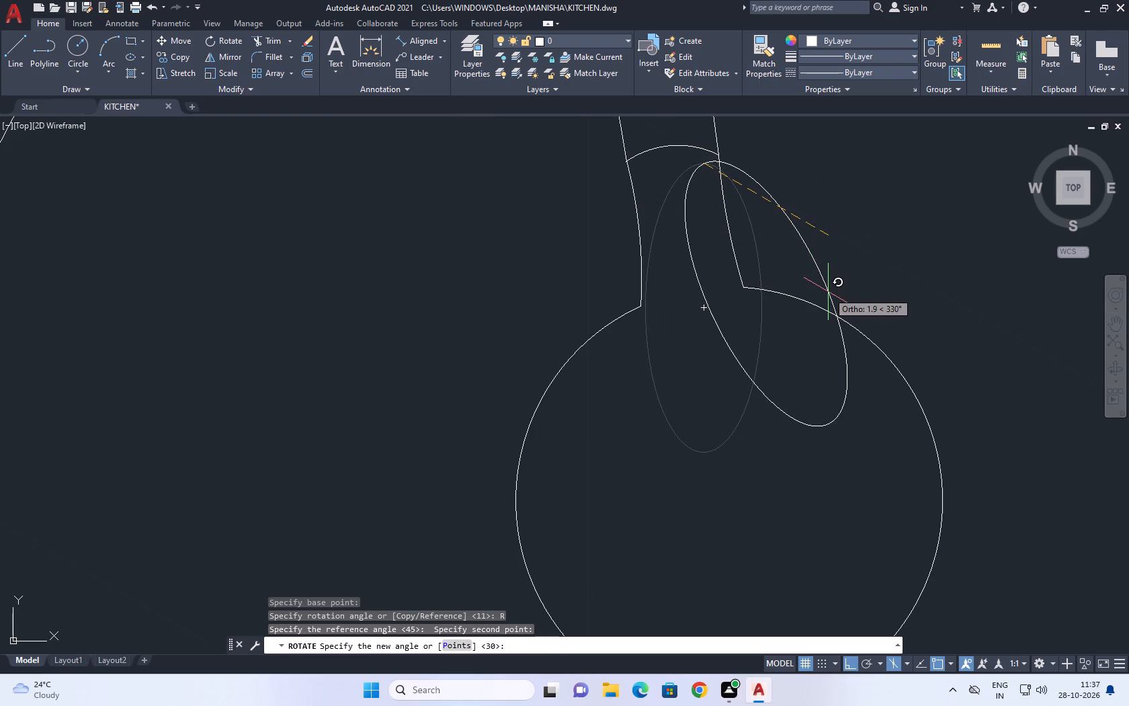
{"action": "key", "text": "F8"}
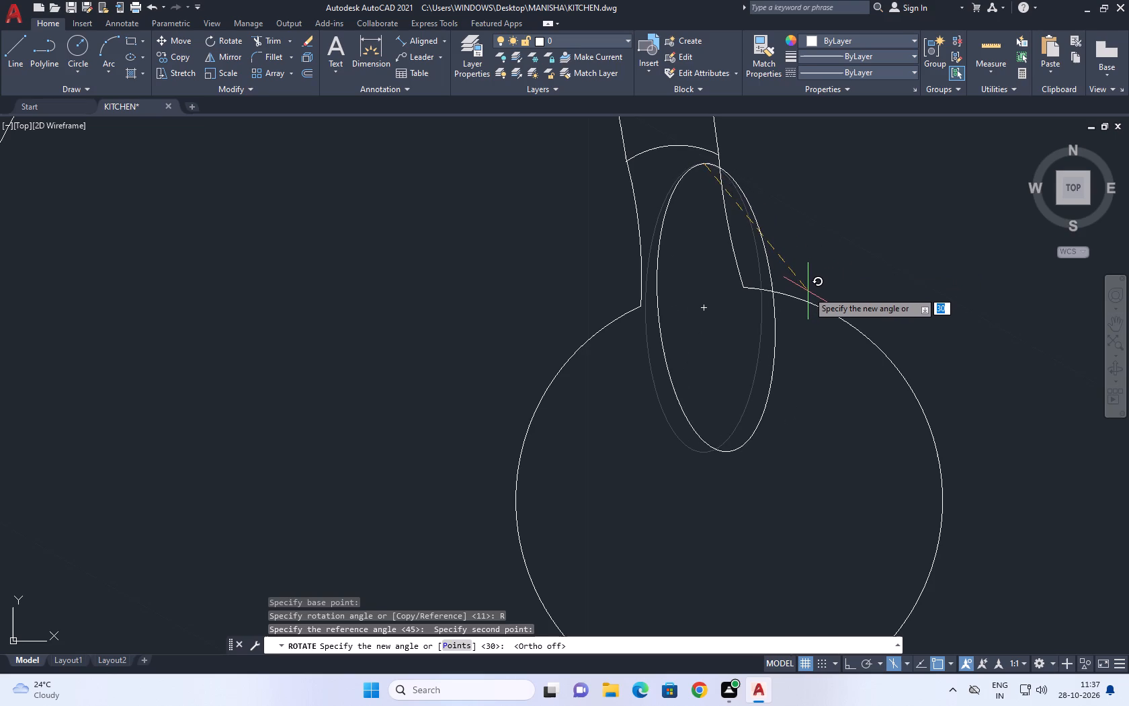
{"action": "left_click", "coordinate": [809, 288]}
Move the tilted ellipse down and left so its sides meet the neck's lower corners.
{"action": "left_click", "coordinate": [782, 325]}
{"action": "left_click", "coordinate": [751, 328]}
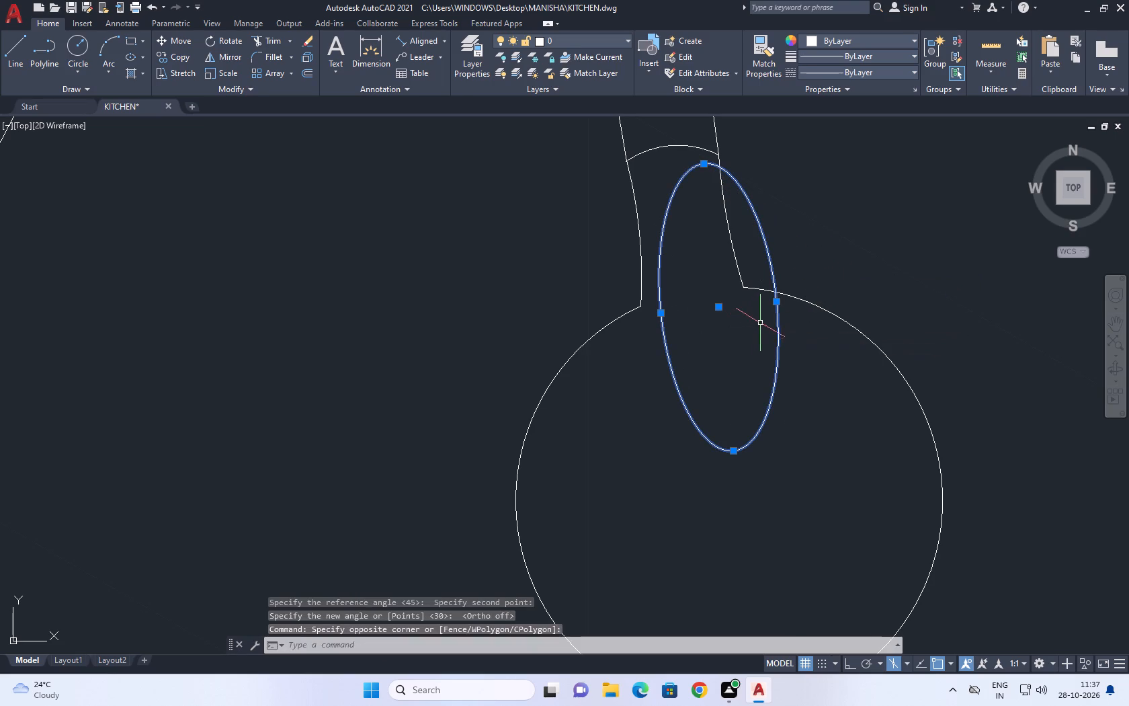
{"action": "key", "text": "m"}
{"action": "key", "text": "space"}
{"action": "left_click", "coordinate": [769, 233]}
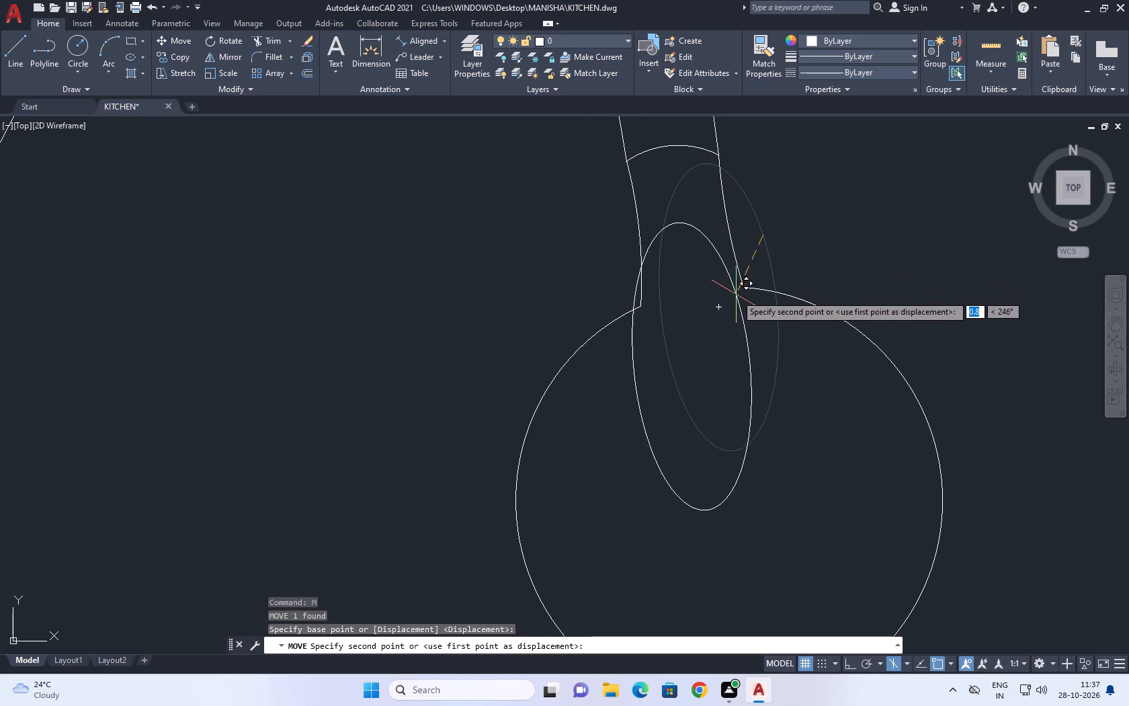
{"action": "left_click", "coordinate": [745, 292]}
{"action": "middle_click_drag", "start_coordinate": [796, 362], "coordinate": [729, 203]}
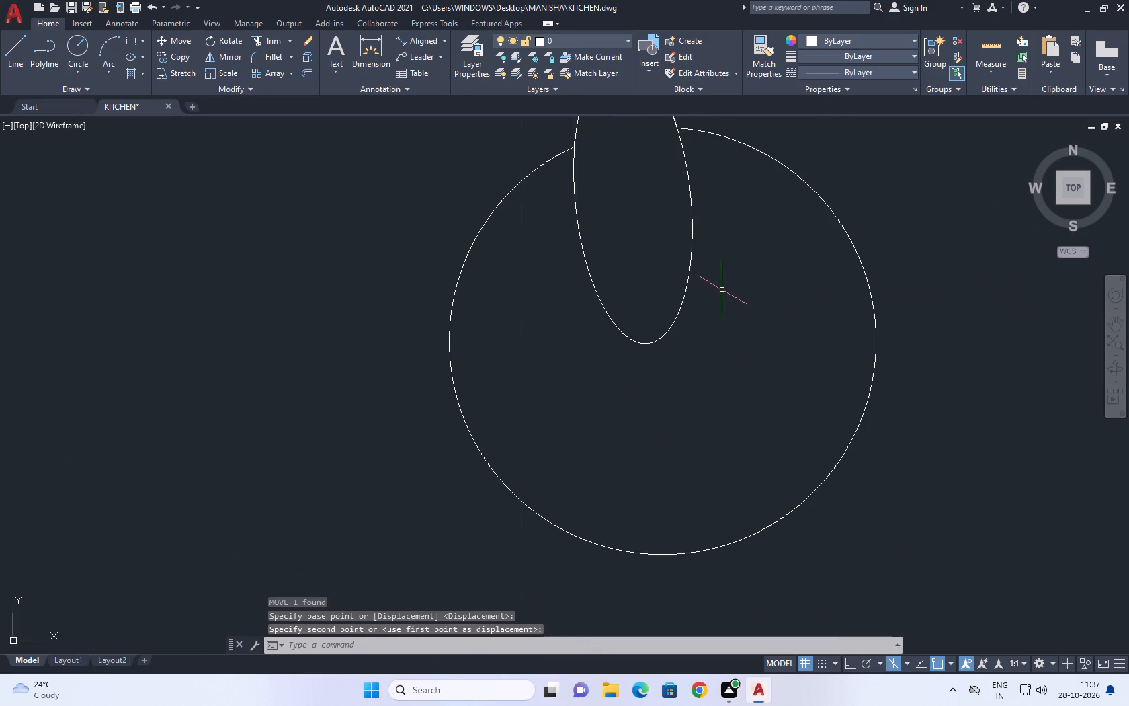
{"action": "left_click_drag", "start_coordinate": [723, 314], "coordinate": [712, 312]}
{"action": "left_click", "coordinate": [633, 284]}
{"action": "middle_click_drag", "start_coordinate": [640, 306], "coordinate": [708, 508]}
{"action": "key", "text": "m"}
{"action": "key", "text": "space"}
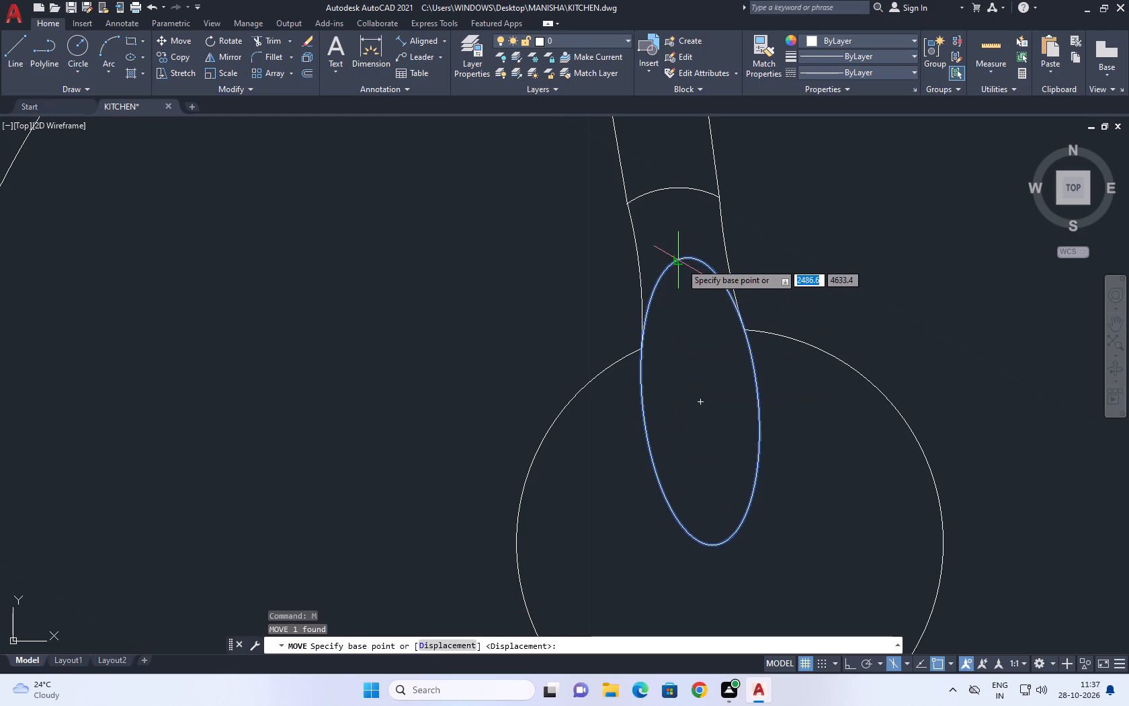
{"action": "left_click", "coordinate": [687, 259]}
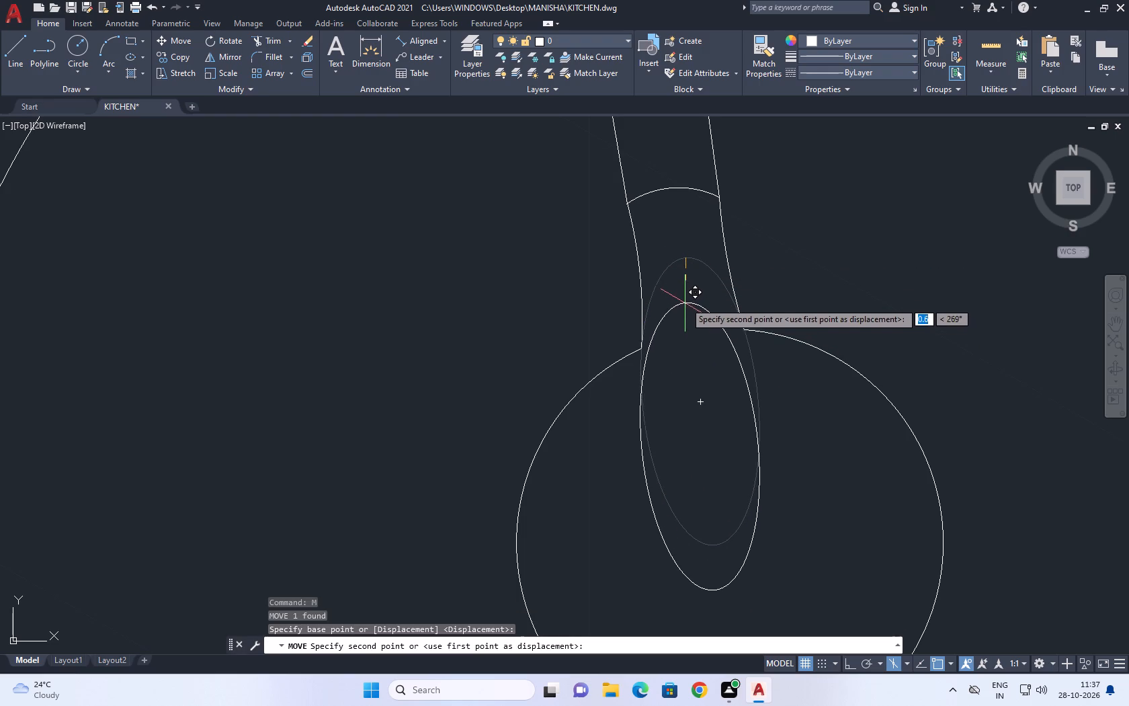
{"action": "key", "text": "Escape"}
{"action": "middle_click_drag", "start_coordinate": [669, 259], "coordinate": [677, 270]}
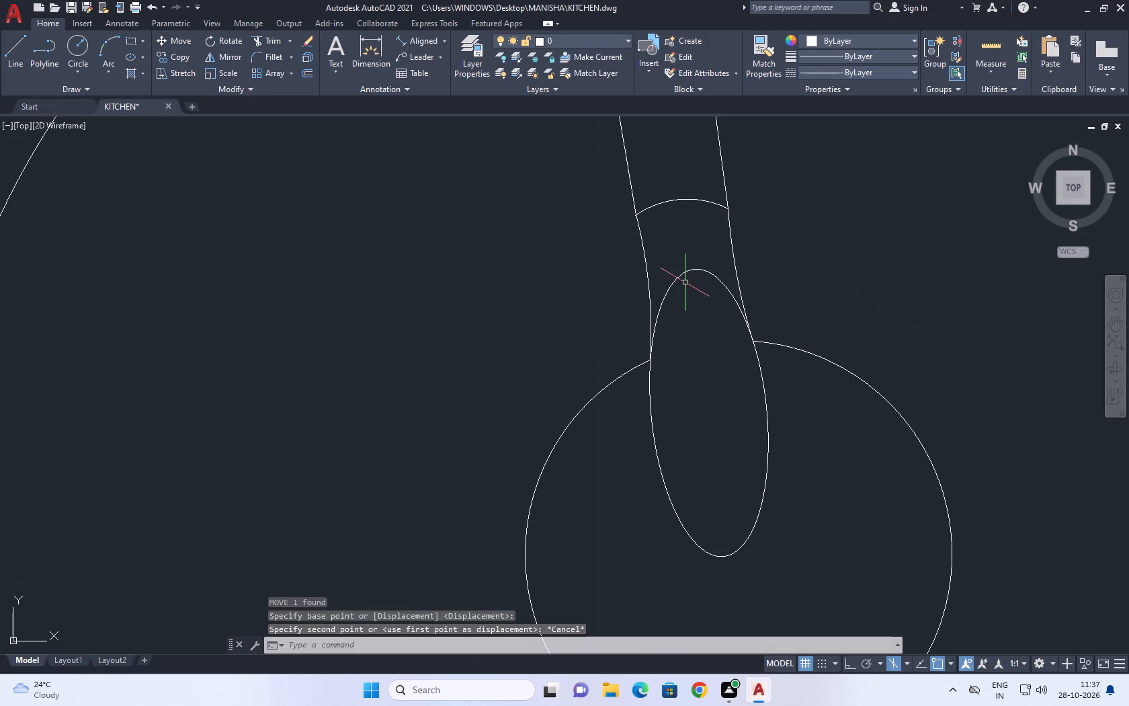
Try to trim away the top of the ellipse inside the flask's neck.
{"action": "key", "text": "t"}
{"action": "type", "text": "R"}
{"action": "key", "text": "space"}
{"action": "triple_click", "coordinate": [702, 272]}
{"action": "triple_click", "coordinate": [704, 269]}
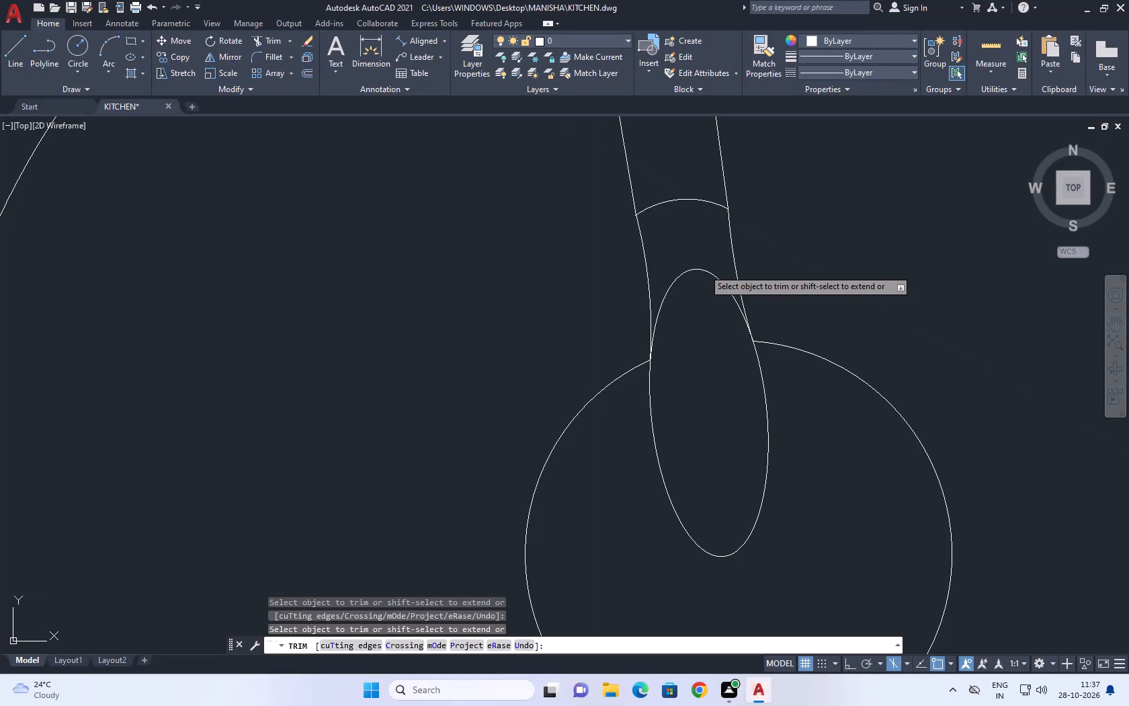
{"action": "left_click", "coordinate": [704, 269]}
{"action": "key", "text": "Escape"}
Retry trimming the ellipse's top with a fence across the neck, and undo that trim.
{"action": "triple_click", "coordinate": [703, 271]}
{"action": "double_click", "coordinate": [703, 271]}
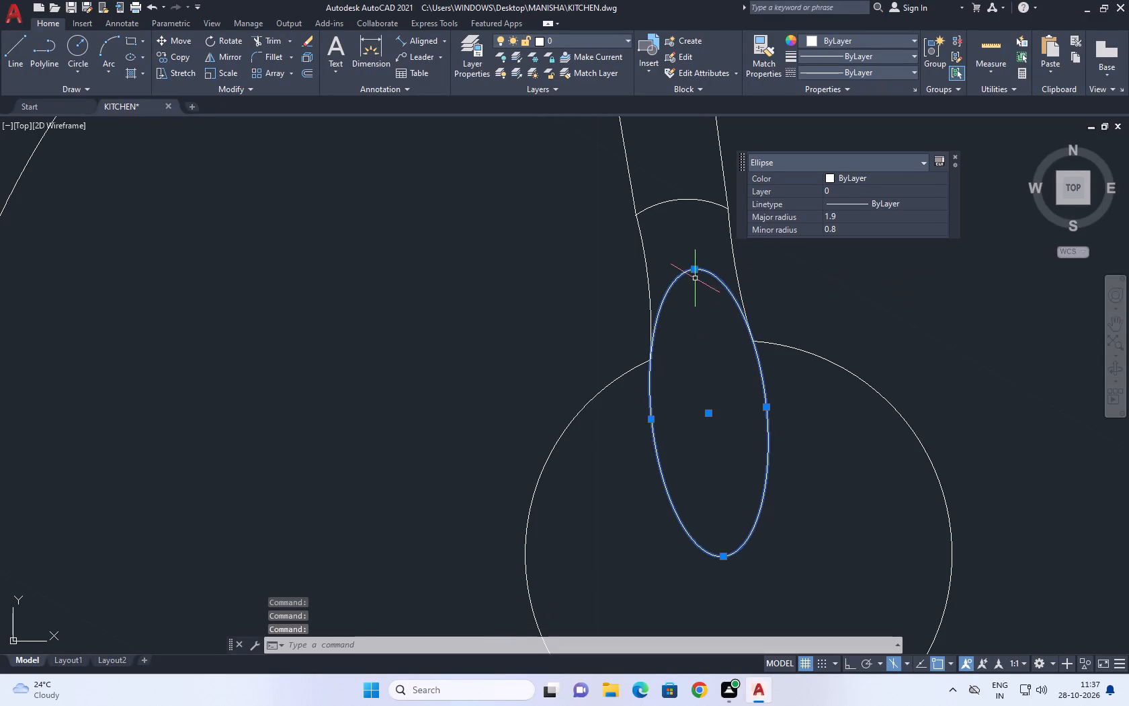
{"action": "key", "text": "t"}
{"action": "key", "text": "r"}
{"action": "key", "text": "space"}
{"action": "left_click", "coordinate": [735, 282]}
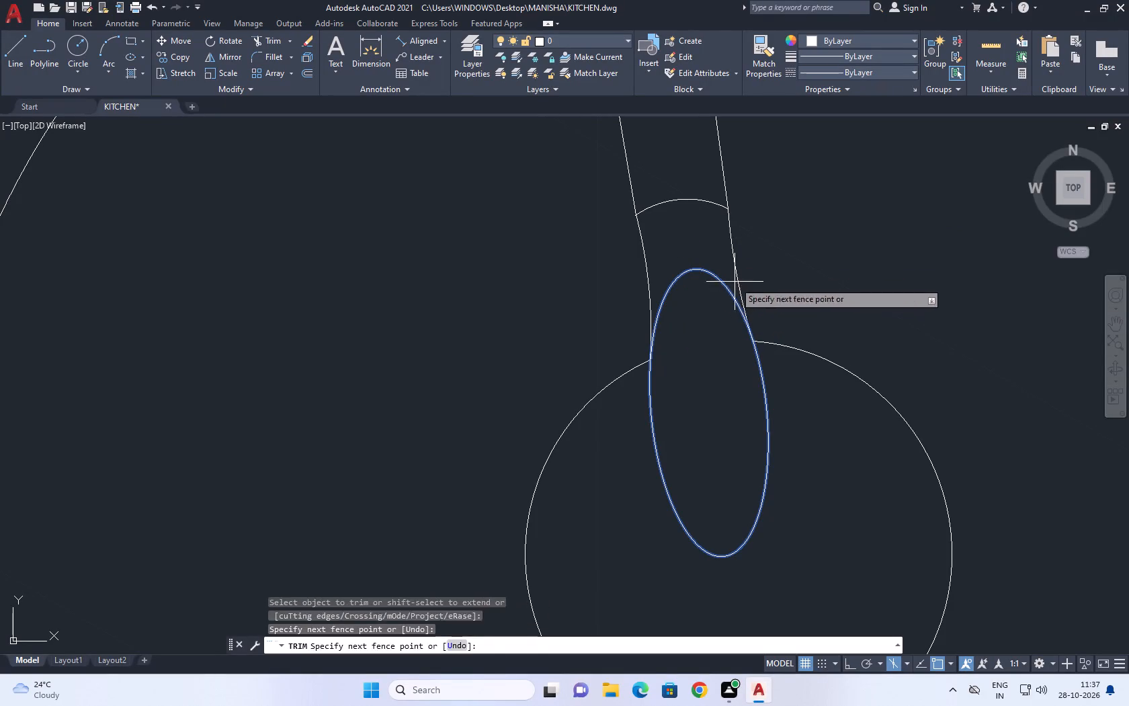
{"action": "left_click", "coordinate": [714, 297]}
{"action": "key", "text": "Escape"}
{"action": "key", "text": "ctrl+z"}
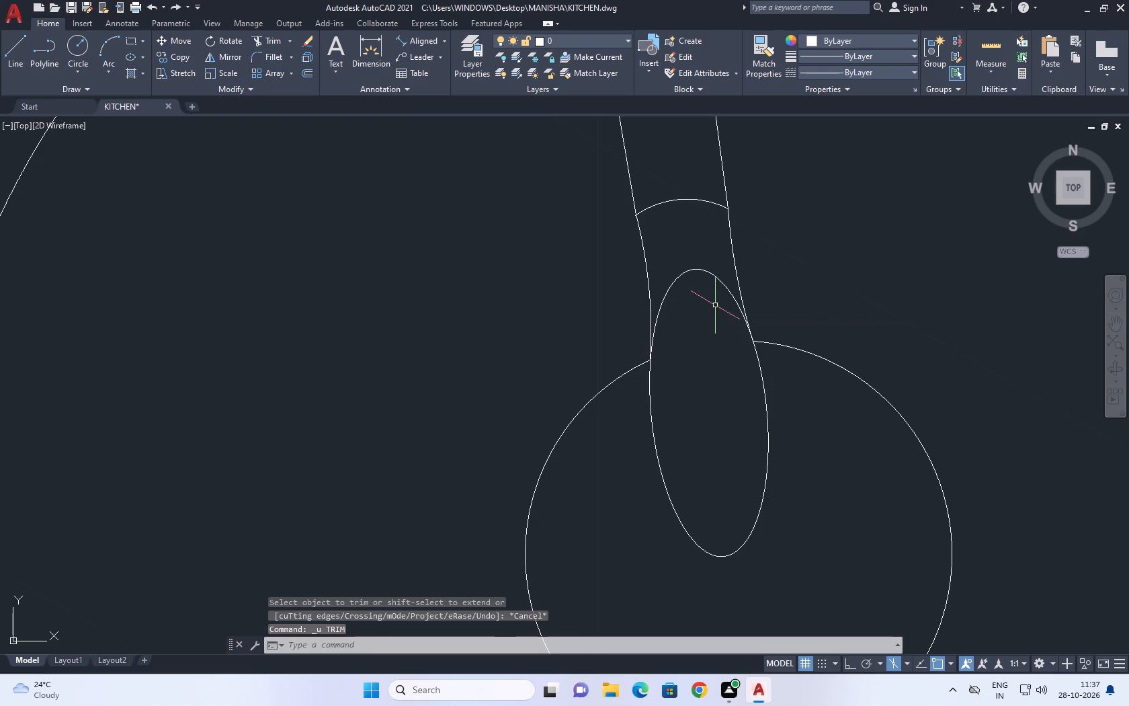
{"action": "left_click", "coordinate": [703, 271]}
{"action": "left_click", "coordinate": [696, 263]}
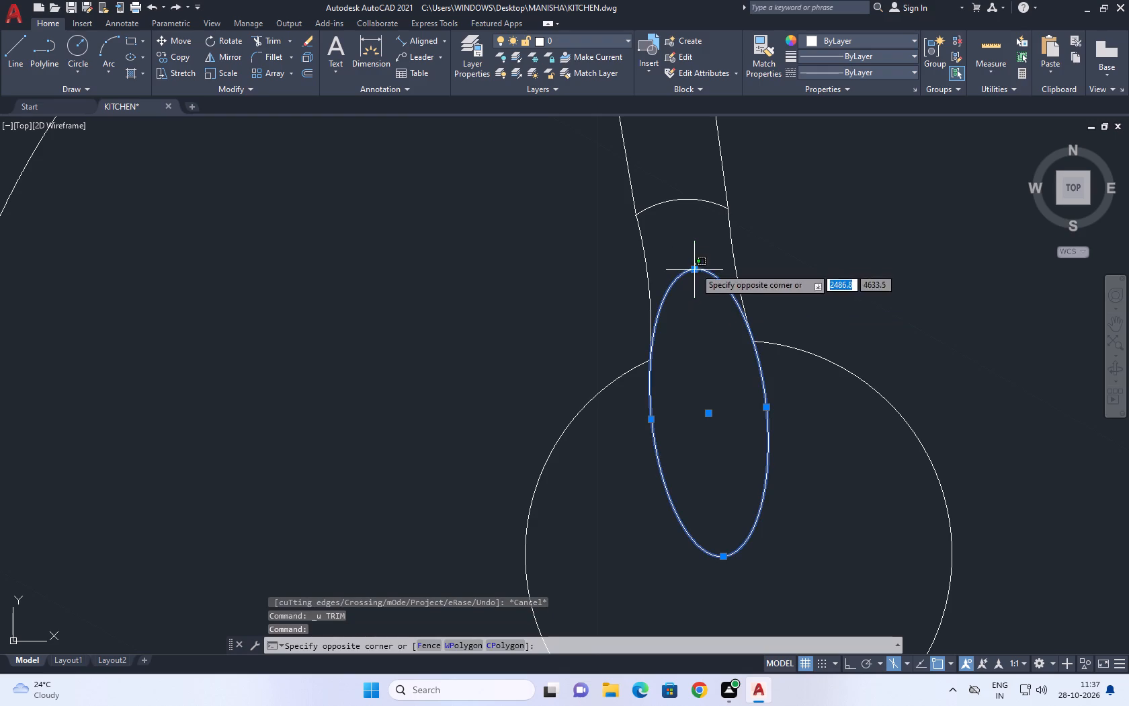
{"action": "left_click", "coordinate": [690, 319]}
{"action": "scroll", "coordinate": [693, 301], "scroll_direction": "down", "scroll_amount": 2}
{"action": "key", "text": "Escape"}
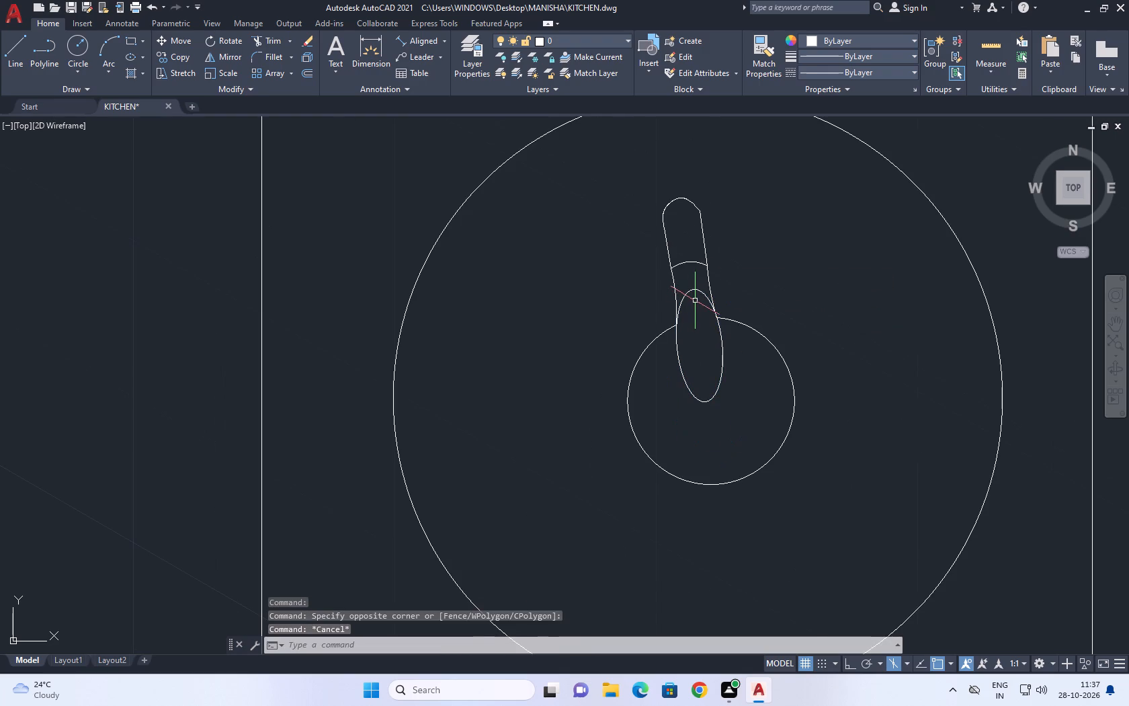
Draw an upward-bulging three-point arc across the ellipse between the neck's two lower corners as a cutting edge.
{"action": "key", "text": "a"}
{"action": "key", "text": "space"}
{"action": "scroll", "coordinate": [683, 315], "scroll_direction": "up", "scroll_amount": 3}
{"action": "left_click", "coordinate": [647, 360]}
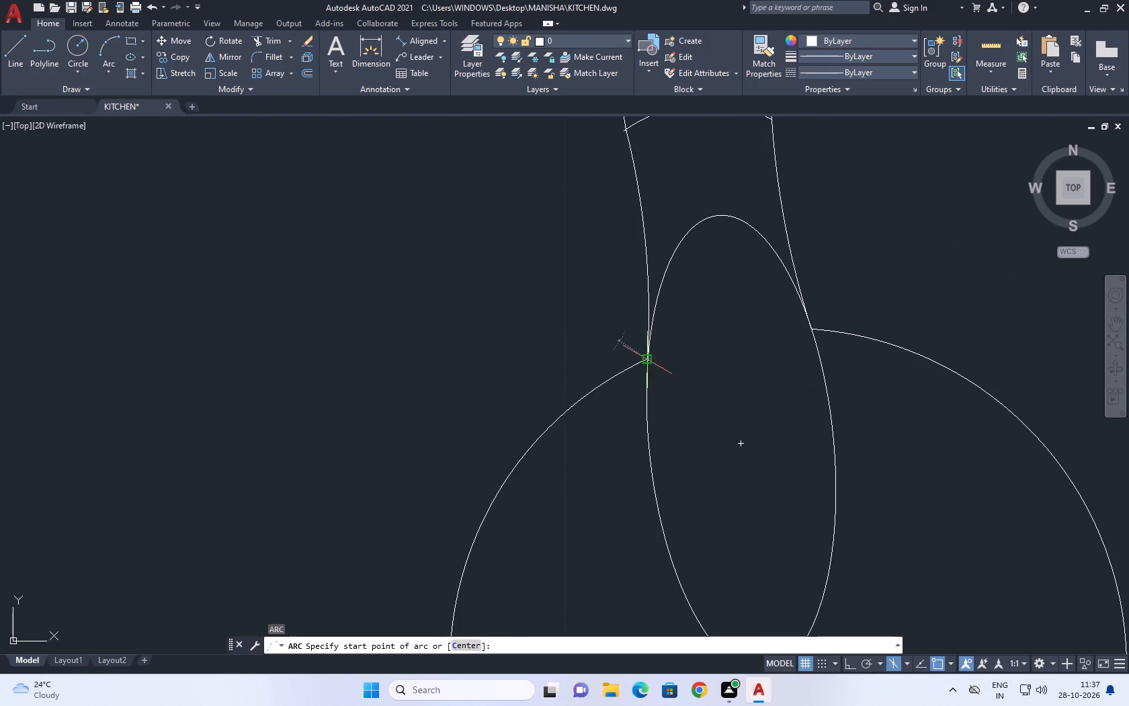
{"action": "left_click", "coordinate": [692, 317]}
{"action": "left_click", "coordinate": [814, 328]}
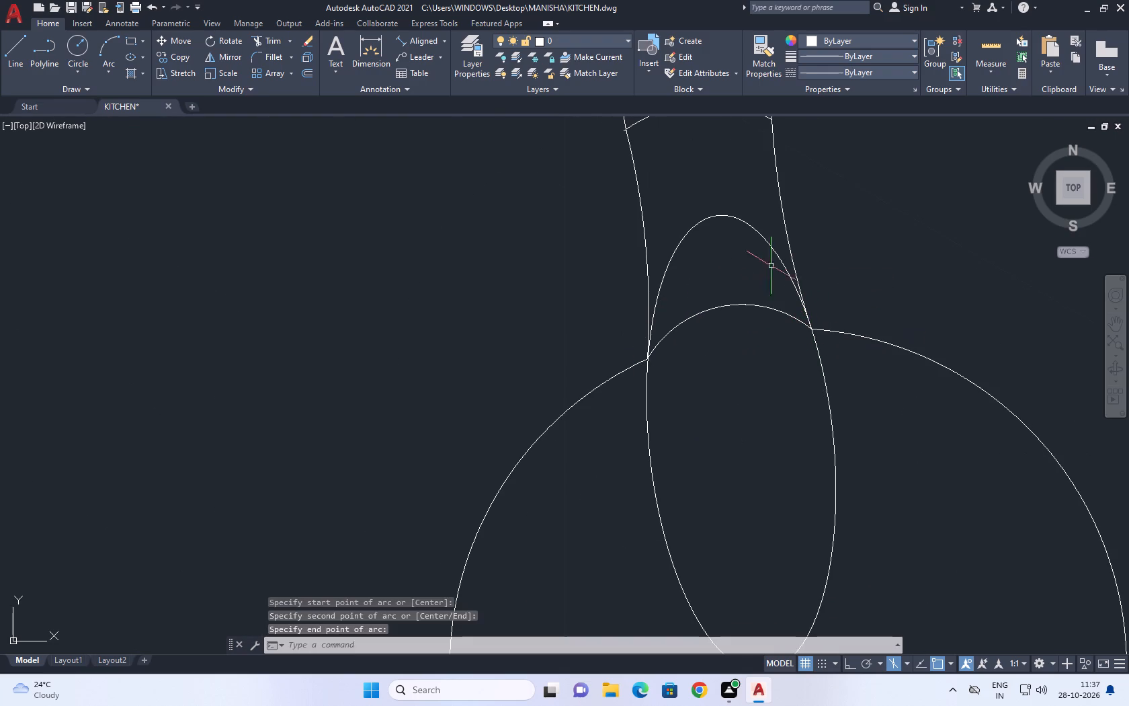
Trim off the part of the ellipse above the arc, inside the neck.
{"action": "type", "text": "TR"}
{"action": "key", "text": "space"}
{"action": "left_click", "coordinate": [751, 226]}
{"action": "scroll", "coordinate": [755, 317], "scroll_direction": "down", "scroll_amount": 3}
{"action": "key", "text": "Escape"}
Erase the helper arc between the neck's lower corners.
{"action": "scroll", "coordinate": [745, 317], "scroll_direction": "up", "scroll_amount": 2}
{"action": "left_click", "coordinate": [755, 312]}
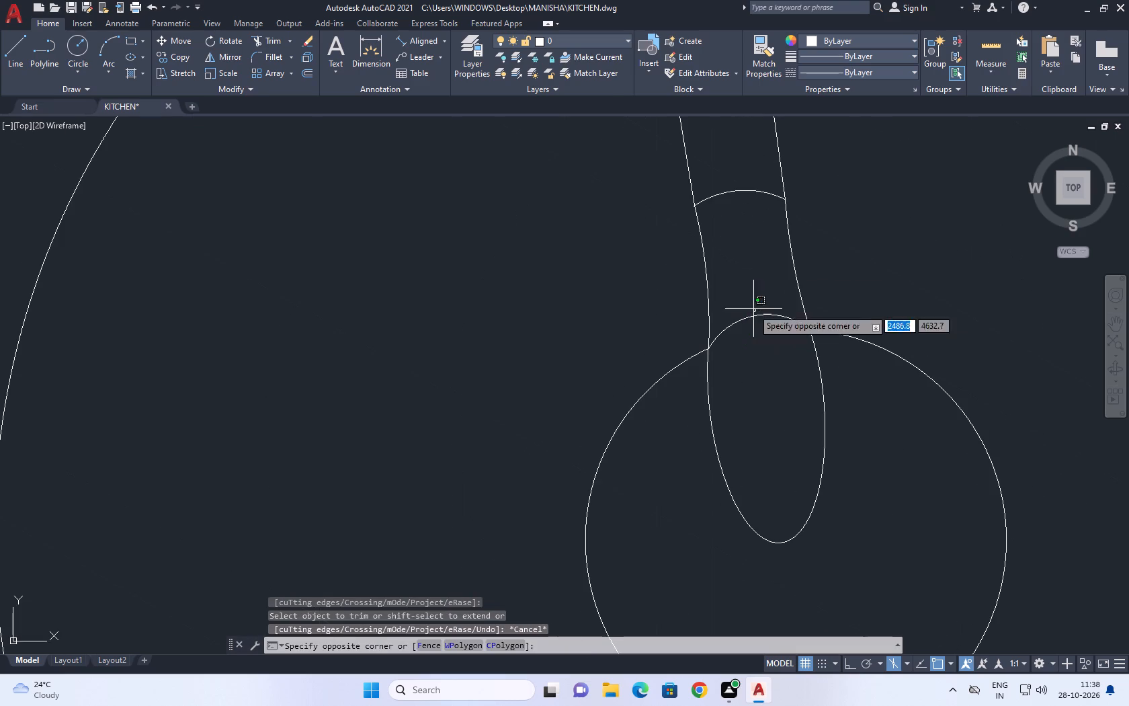
{"action": "left_click", "coordinate": [738, 353]}
{"action": "key", "text": "Delete"}
{"action": "scroll", "coordinate": [820, 341], "scroll_direction": "down", "scroll_amount": 4}
{"action": "middle_click_drag", "start_coordinate": [948, 321], "coordinate": [859, 307]}
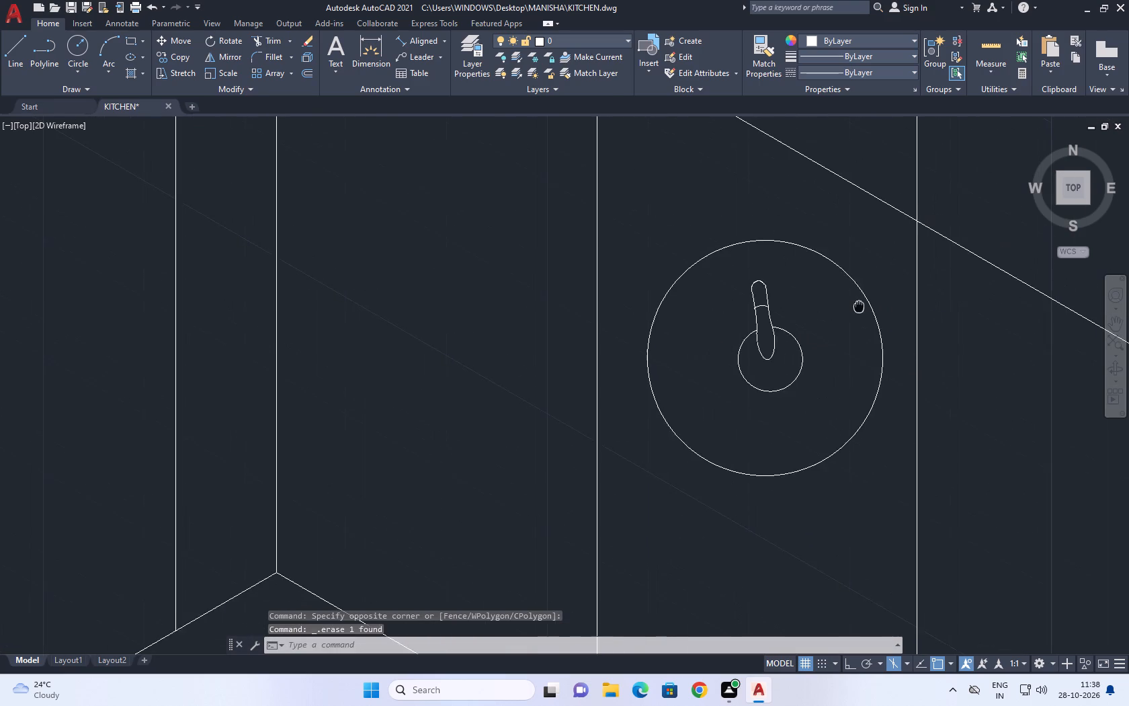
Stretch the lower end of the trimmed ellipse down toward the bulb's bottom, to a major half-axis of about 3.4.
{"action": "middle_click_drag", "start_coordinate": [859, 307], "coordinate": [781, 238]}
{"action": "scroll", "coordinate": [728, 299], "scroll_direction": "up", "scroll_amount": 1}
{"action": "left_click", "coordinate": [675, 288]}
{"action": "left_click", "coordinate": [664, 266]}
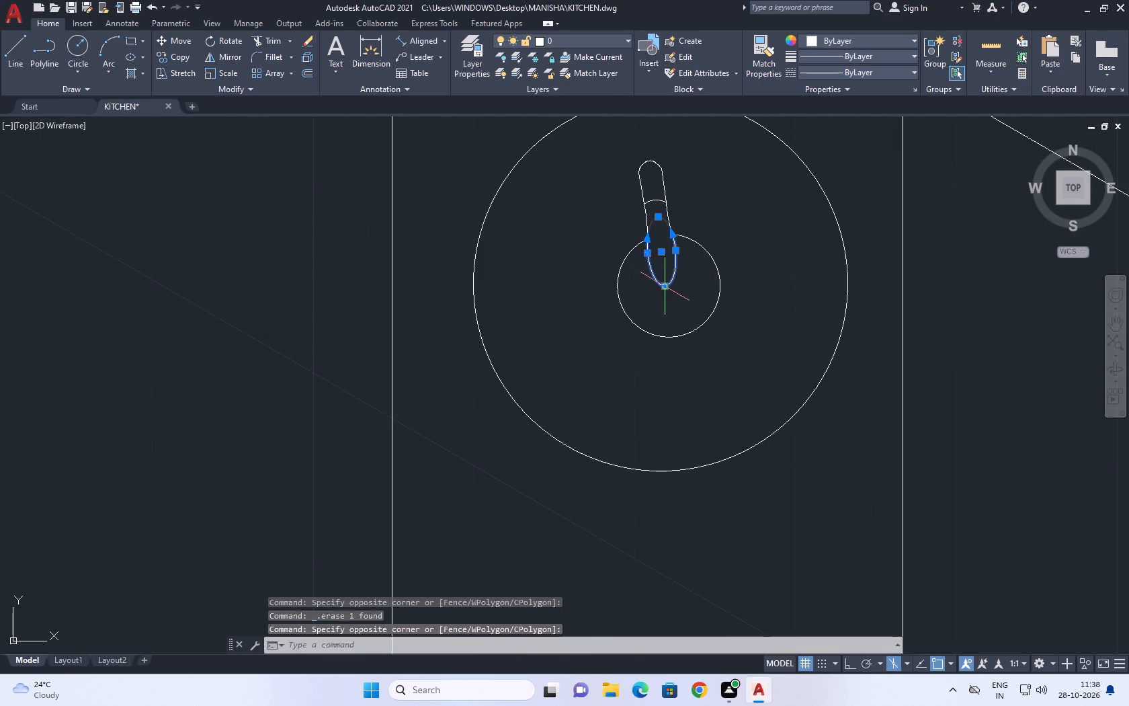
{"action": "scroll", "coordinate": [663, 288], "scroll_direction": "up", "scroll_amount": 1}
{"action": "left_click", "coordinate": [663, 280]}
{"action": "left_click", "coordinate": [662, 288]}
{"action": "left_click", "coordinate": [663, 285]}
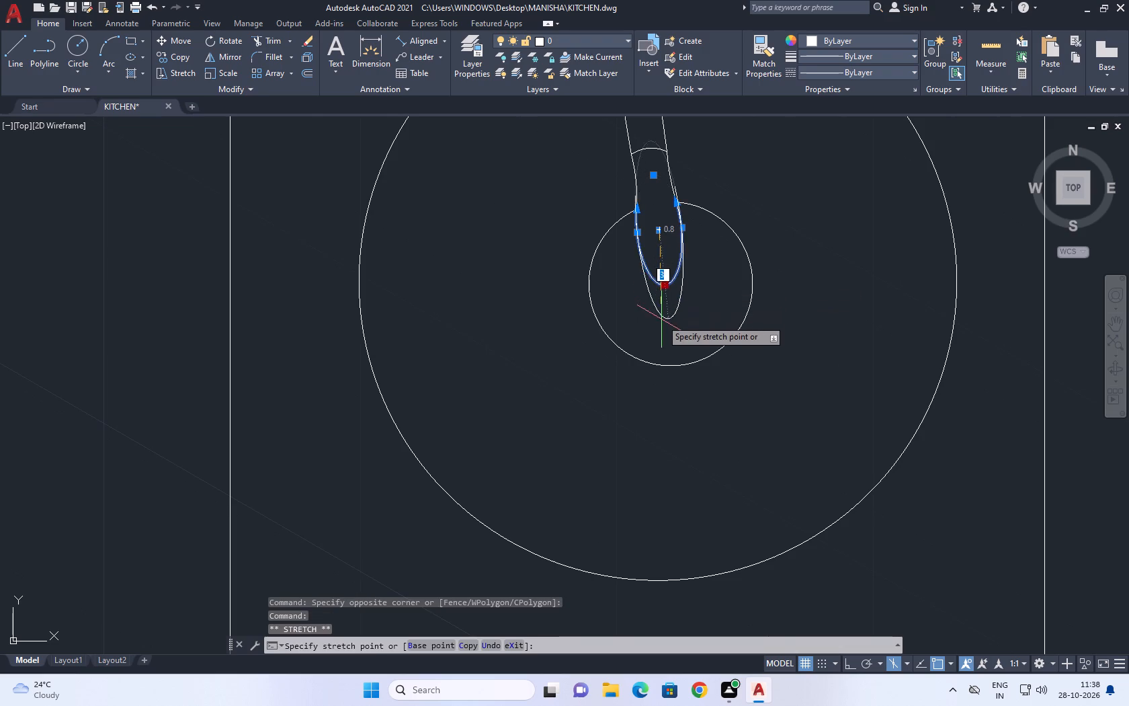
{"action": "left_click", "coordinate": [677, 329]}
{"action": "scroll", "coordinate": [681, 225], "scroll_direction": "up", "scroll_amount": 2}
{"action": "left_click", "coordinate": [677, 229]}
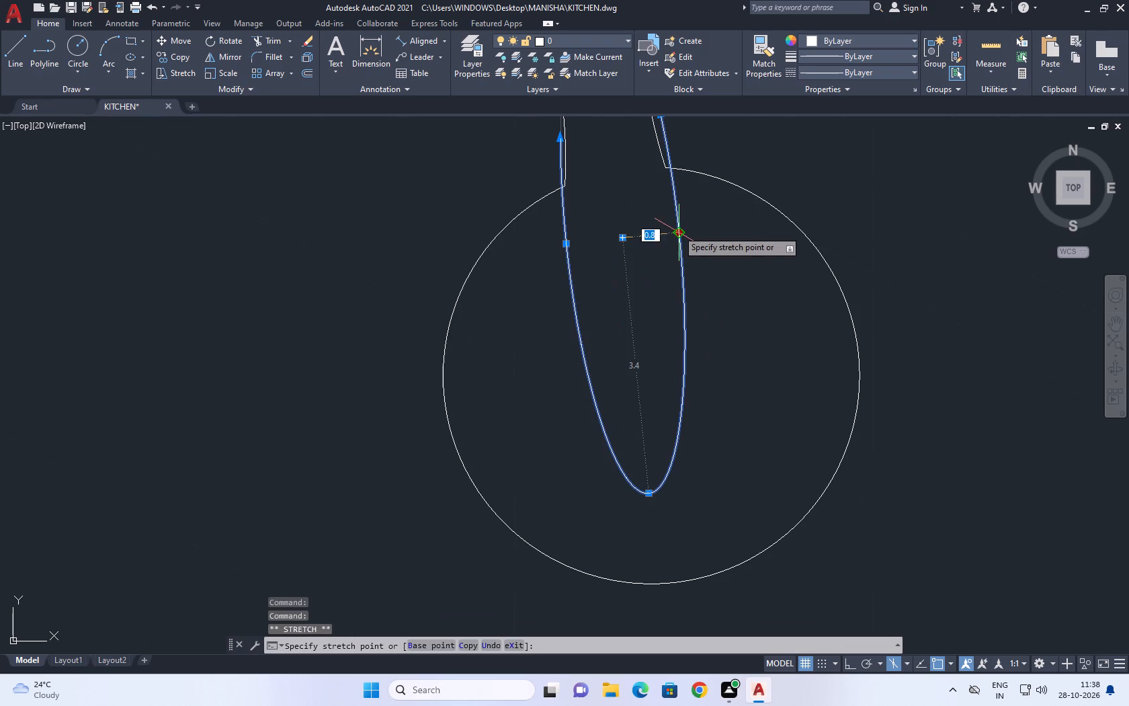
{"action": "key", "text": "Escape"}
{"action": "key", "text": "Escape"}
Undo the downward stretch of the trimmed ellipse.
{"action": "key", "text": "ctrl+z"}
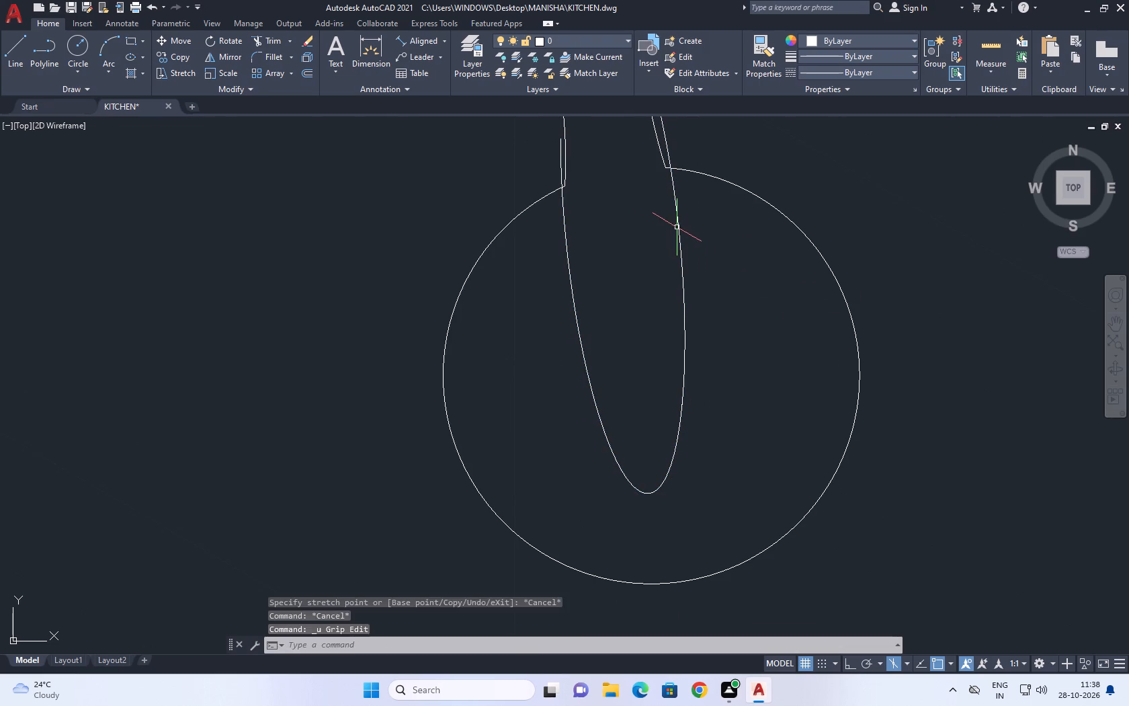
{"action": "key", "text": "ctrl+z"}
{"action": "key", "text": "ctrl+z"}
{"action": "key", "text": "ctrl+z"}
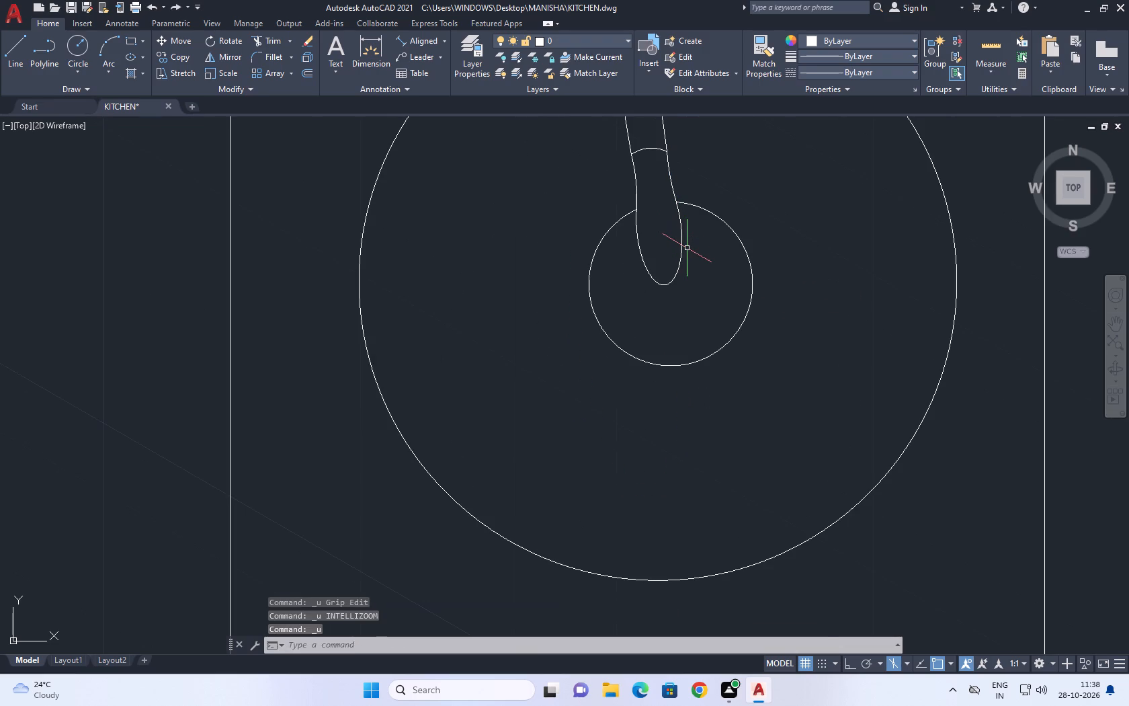
Shrink the flask's bulb by stretching the midpoint of its arc up twice toward the ellipse's lower end, and deselect it.
{"action": "scroll", "coordinate": [687, 248], "scroll_direction": "down", "scroll_amount": 2}
{"action": "middle_click_drag", "start_coordinate": [720, 232], "coordinate": [682, 255]}
{"action": "left_click", "coordinate": [670, 274]}
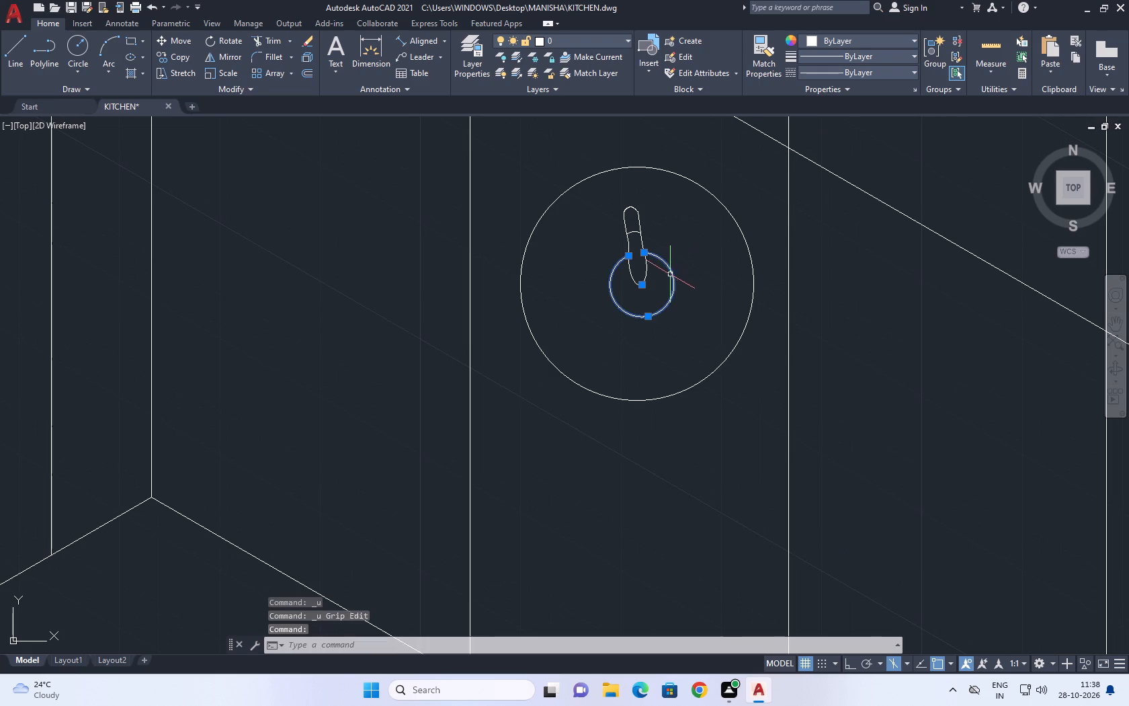
{"action": "scroll", "coordinate": [649, 325], "scroll_direction": "up", "scroll_amount": 2}
{"action": "left_click", "coordinate": [648, 307]}
{"action": "left_click", "coordinate": [649, 279]}
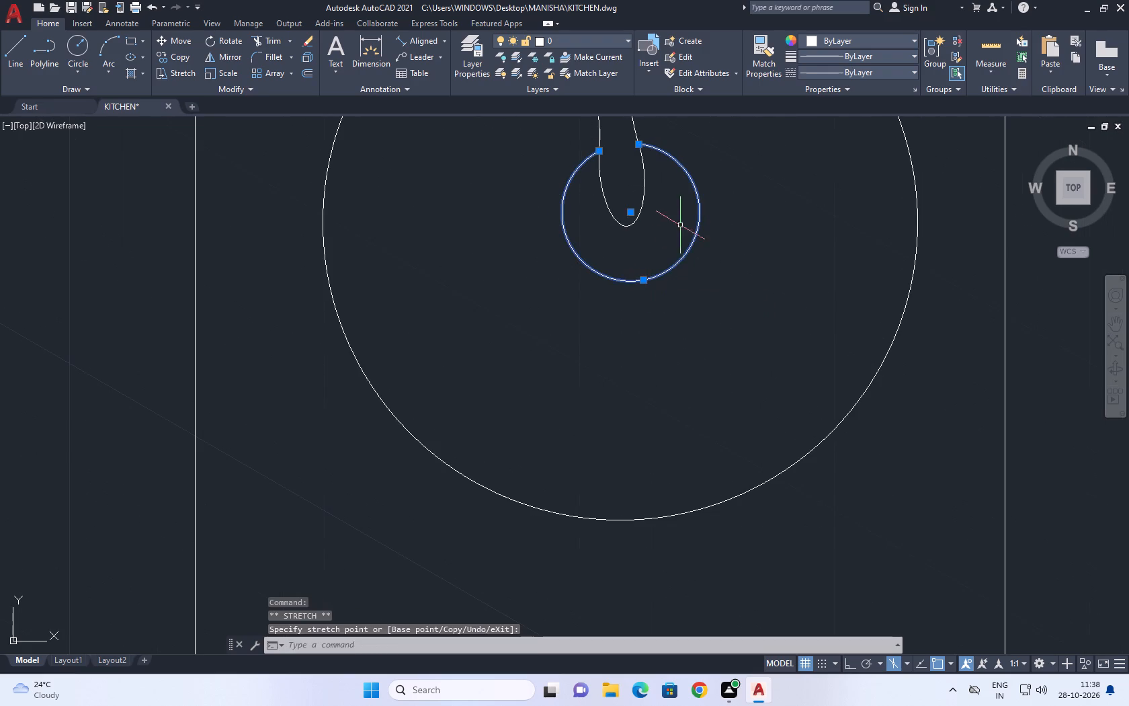
{"action": "middle_click_drag", "start_coordinate": [680, 224], "coordinate": [710, 363]}
{"action": "left_click", "coordinate": [673, 418]}
{"action": "left_click", "coordinate": [670, 397]}
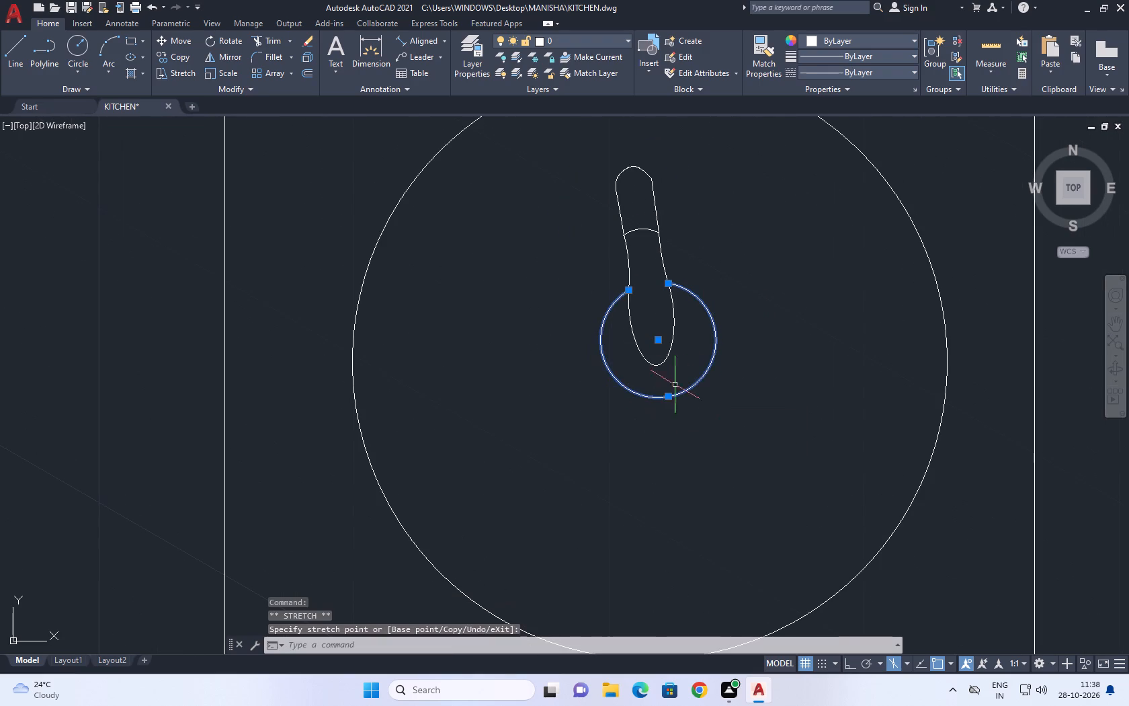
{"action": "middle_click_drag", "start_coordinate": [681, 352], "coordinate": [687, 395]}
{"action": "right_click", "coordinate": [778, 274]}
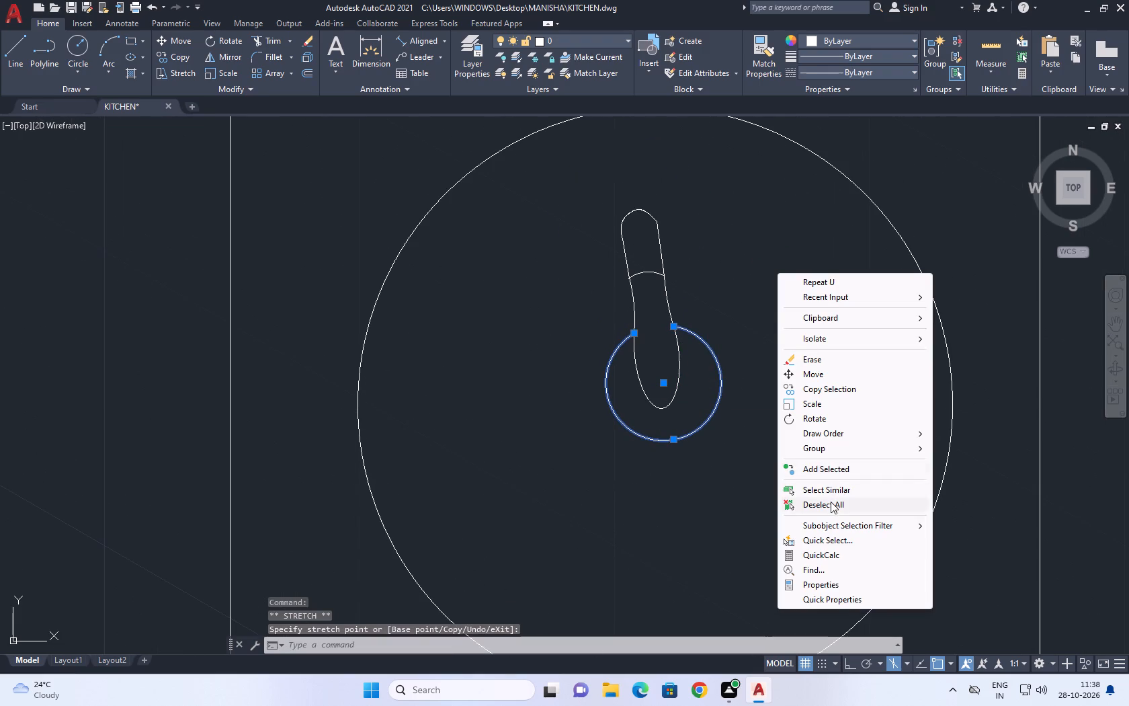
{"action": "left_click", "coordinate": [831, 508]}
{"action": "middle_click_drag", "start_coordinate": [736, 314], "coordinate": [793, 493]}
{"action": "middle_click", "coordinate": [794, 496]}
{"action": "scroll", "coordinate": [795, 498], "scroll_direction": "down", "scroll_amount": 2}
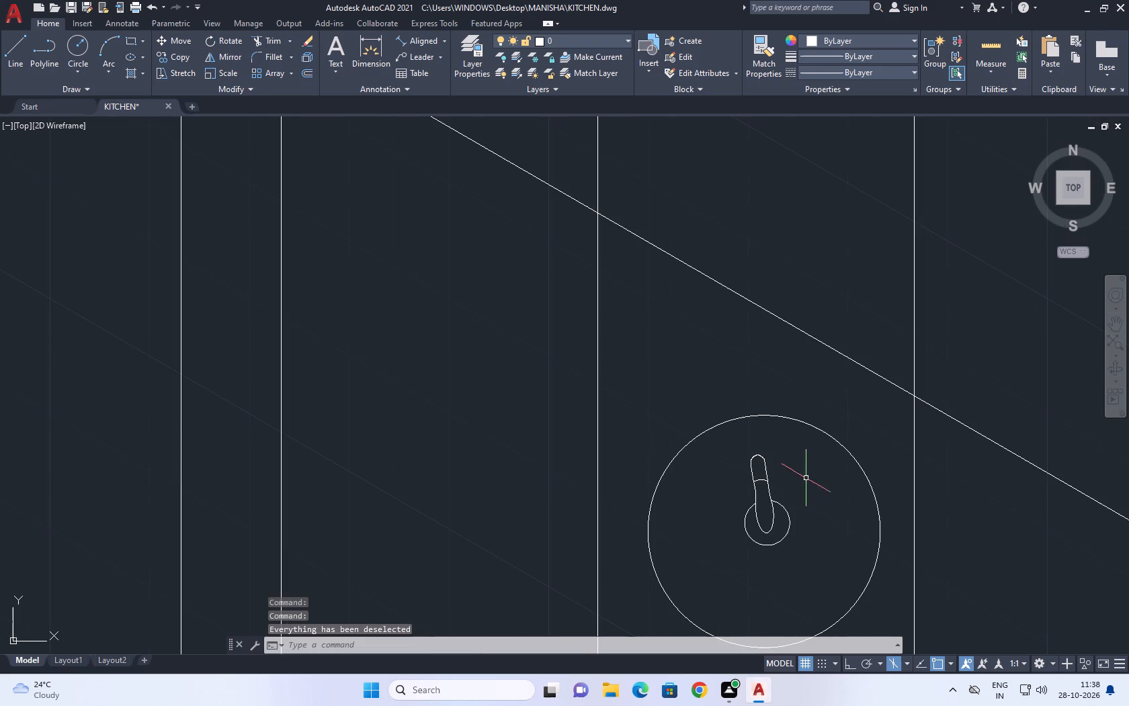
Draw a small three-sided rectangular tab with the Line tool on the right side of the flask's neck, between the collar arc and the bulb.
{"action": "middle_click_drag", "start_coordinate": [778, 481], "coordinate": [753, 429]}
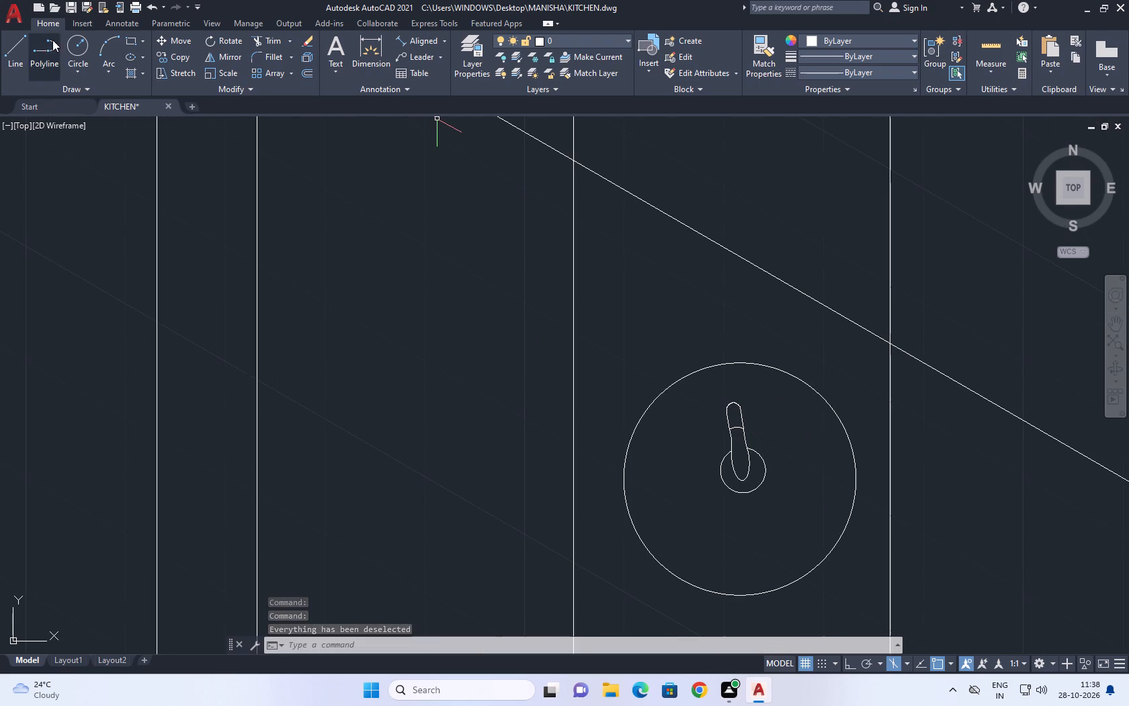
{"action": "left_click", "coordinate": [19, 41]}
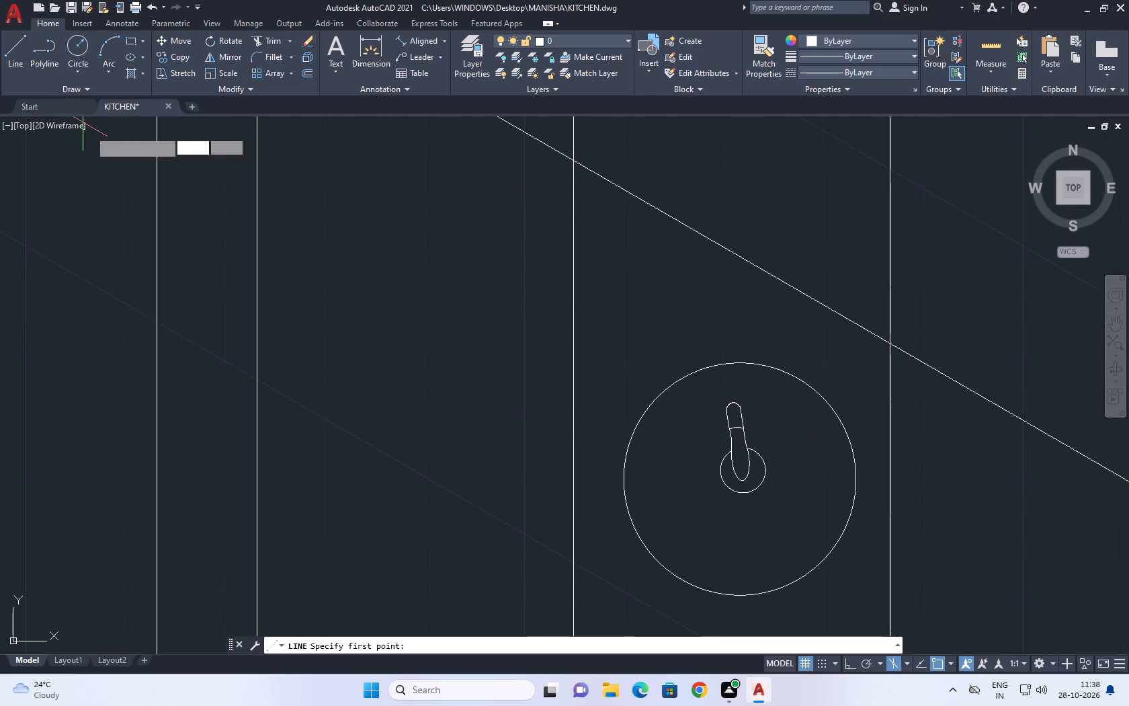
{"action": "scroll", "coordinate": [751, 449], "scroll_direction": "up", "scroll_amount": 3}
{"action": "left_click", "coordinate": [724, 401]}
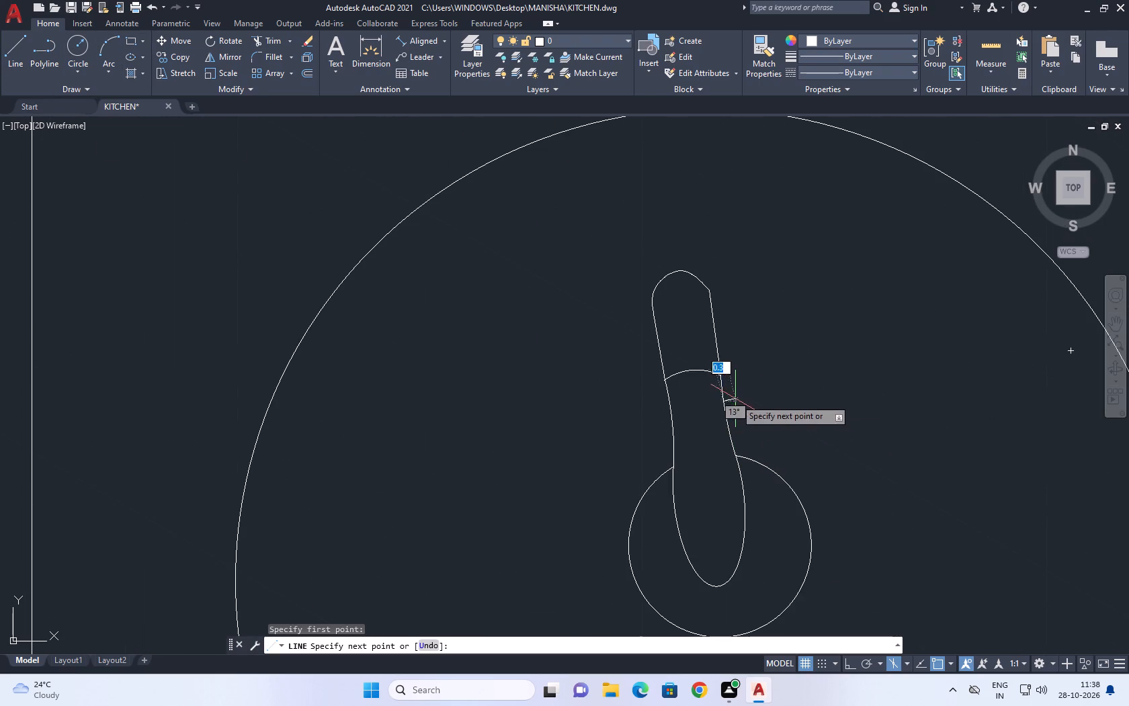
{"action": "scroll", "coordinate": [735, 399], "scroll_direction": "up", "scroll_amount": 1}
{"action": "left_click", "coordinate": [743, 399]}
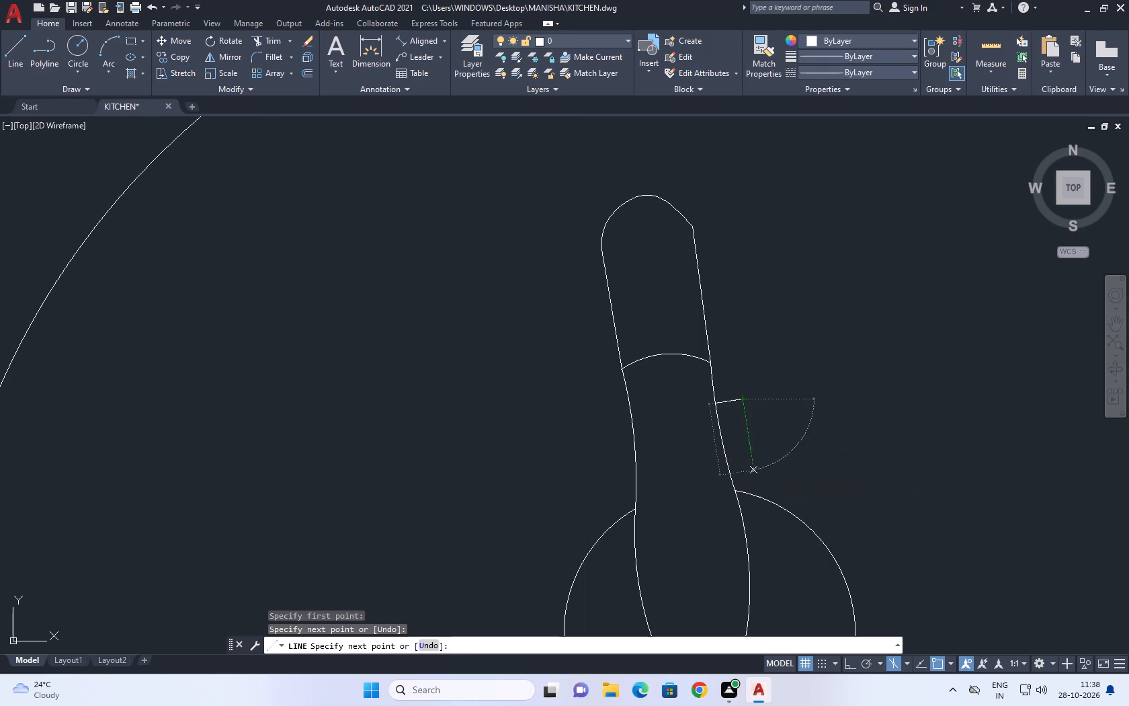
{"action": "left_click", "coordinate": [750, 471]}
{"action": "left_click", "coordinate": [724, 475]}
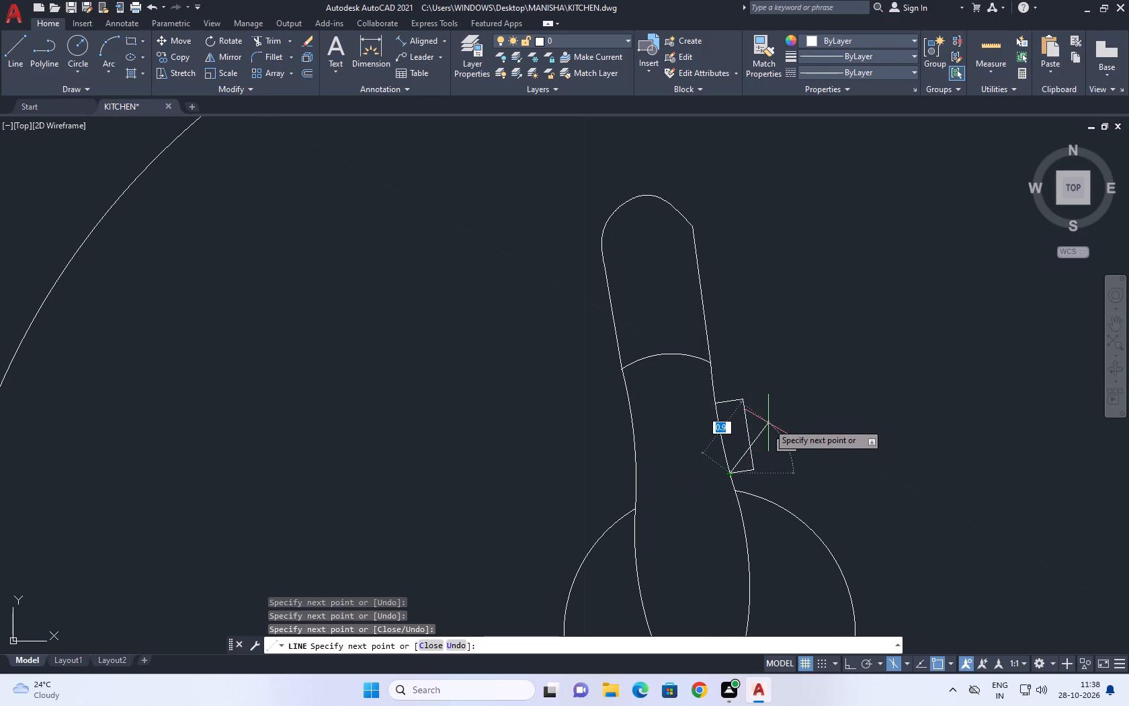
{"action": "right_click", "coordinate": [768, 426]}
{"action": "left_click", "coordinate": [809, 452]}
Draw a line across the middle of the right tab, from its outer edge to the neck's curve.
{"action": "middle_click_drag", "start_coordinate": [627, 411], "coordinate": [624, 349]}
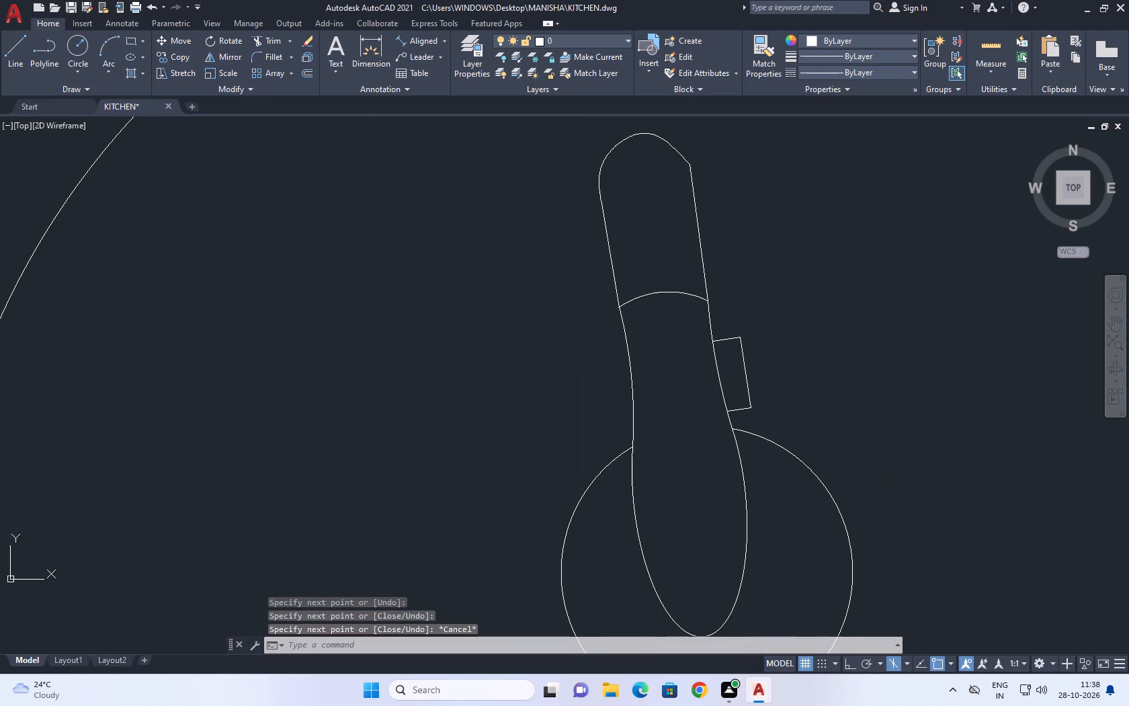
{"action": "left_click", "coordinate": [13, 42]}
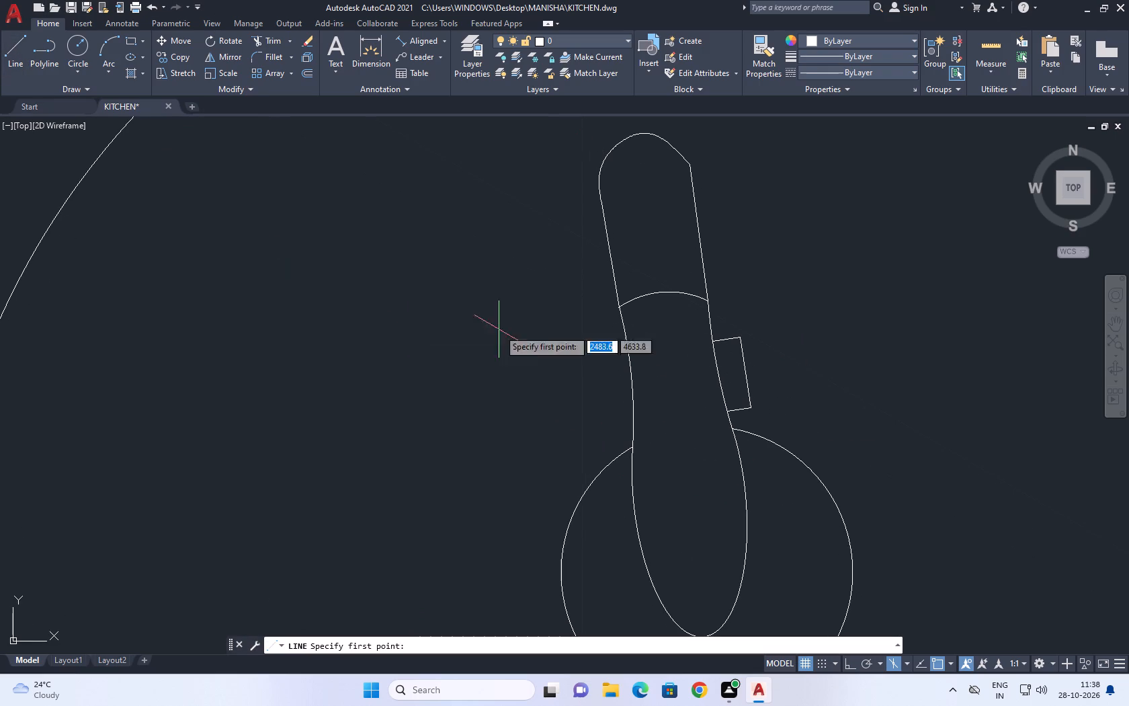
{"action": "left_click", "coordinate": [741, 368]}
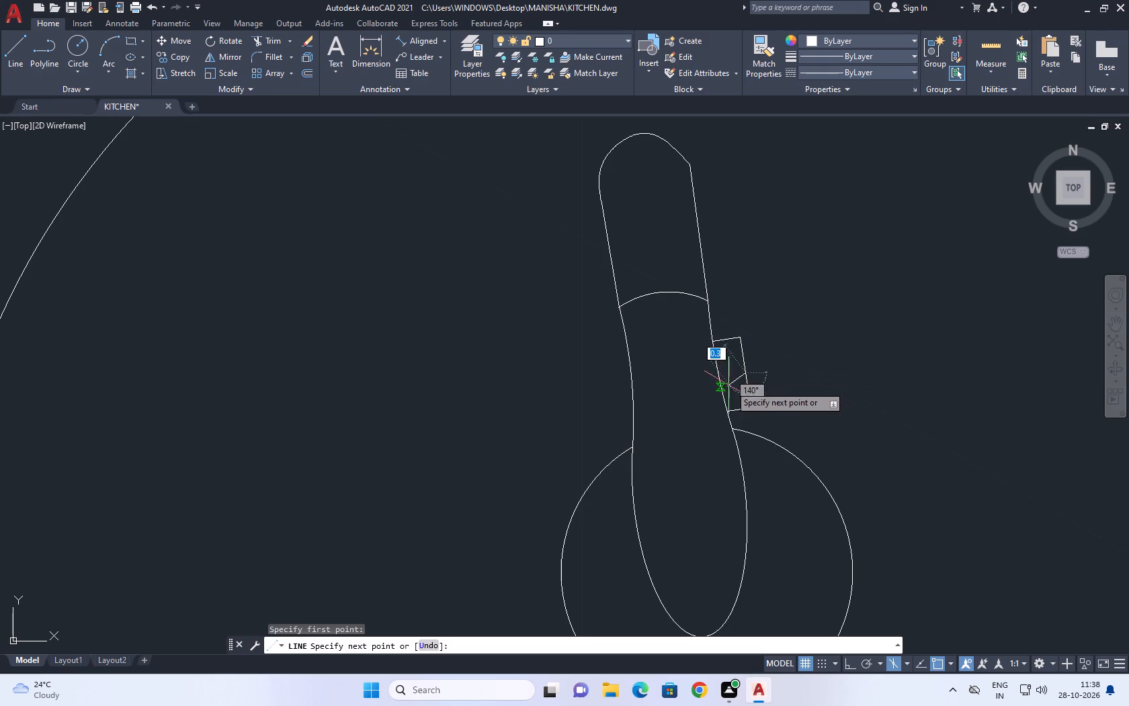
{"action": "left_click", "coordinate": [722, 375]}
{"action": "right_click", "coordinate": [755, 330]}
{"action": "left_click", "coordinate": [790, 356]}
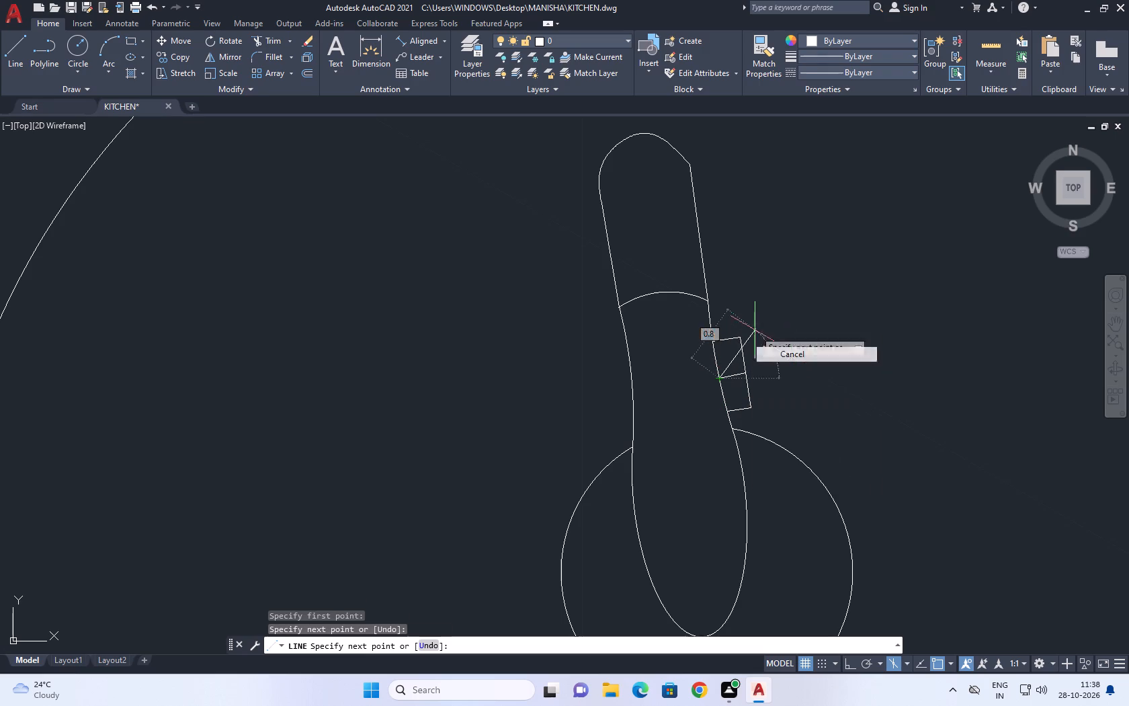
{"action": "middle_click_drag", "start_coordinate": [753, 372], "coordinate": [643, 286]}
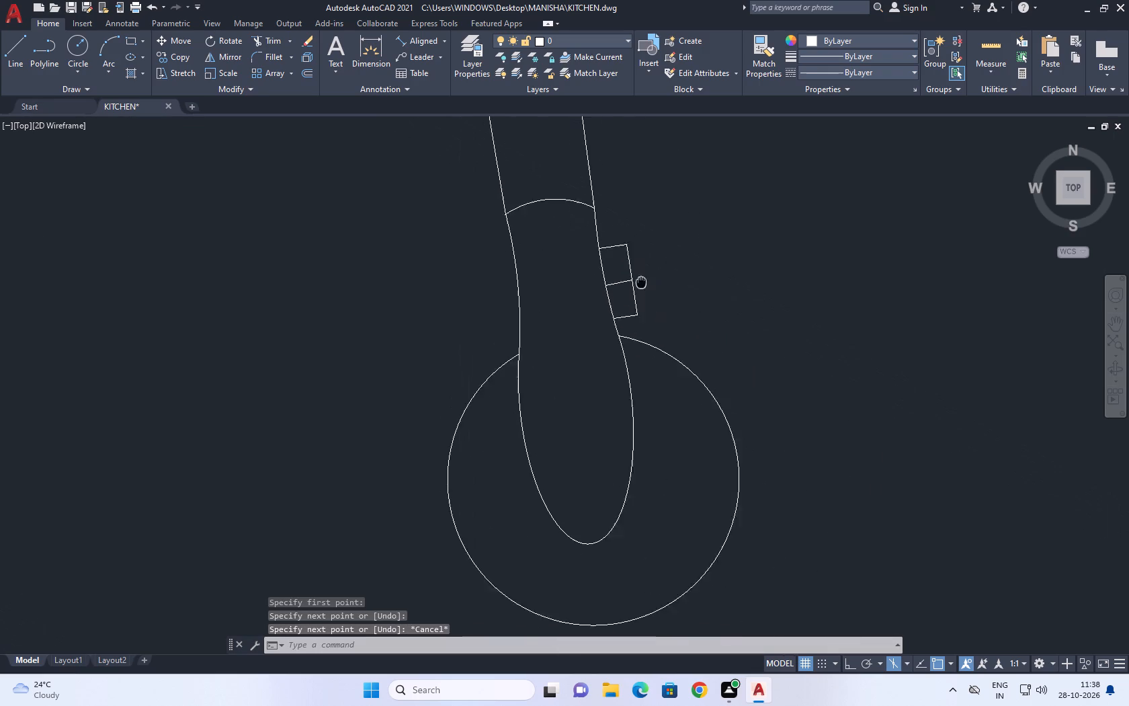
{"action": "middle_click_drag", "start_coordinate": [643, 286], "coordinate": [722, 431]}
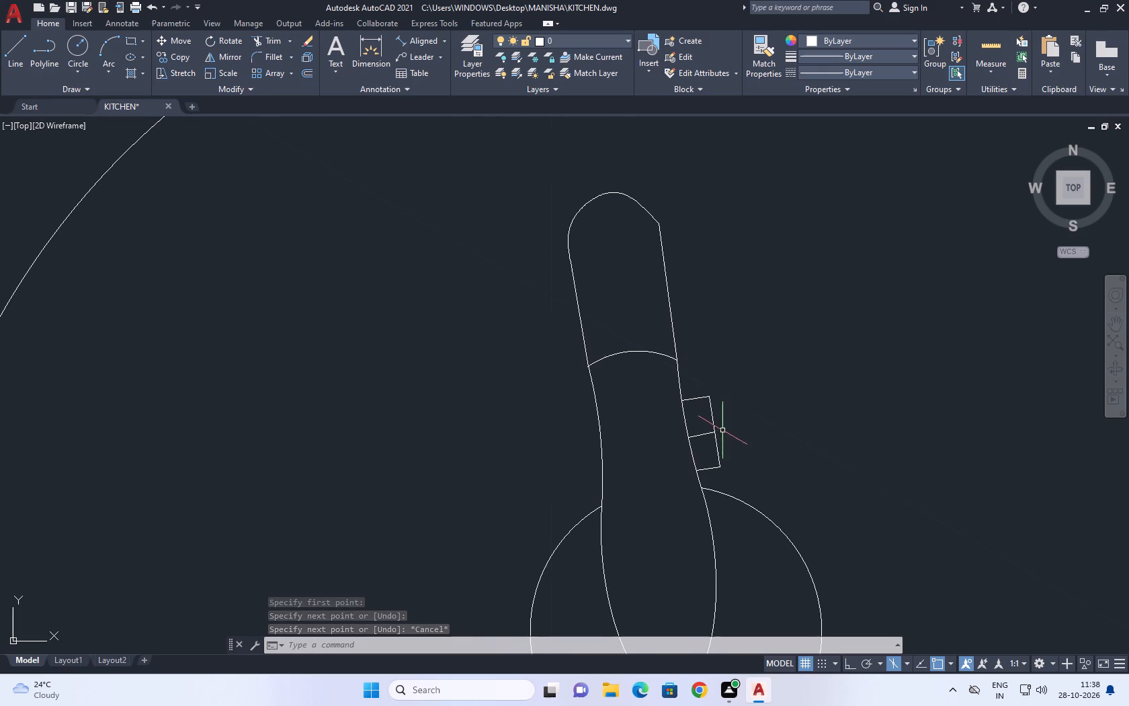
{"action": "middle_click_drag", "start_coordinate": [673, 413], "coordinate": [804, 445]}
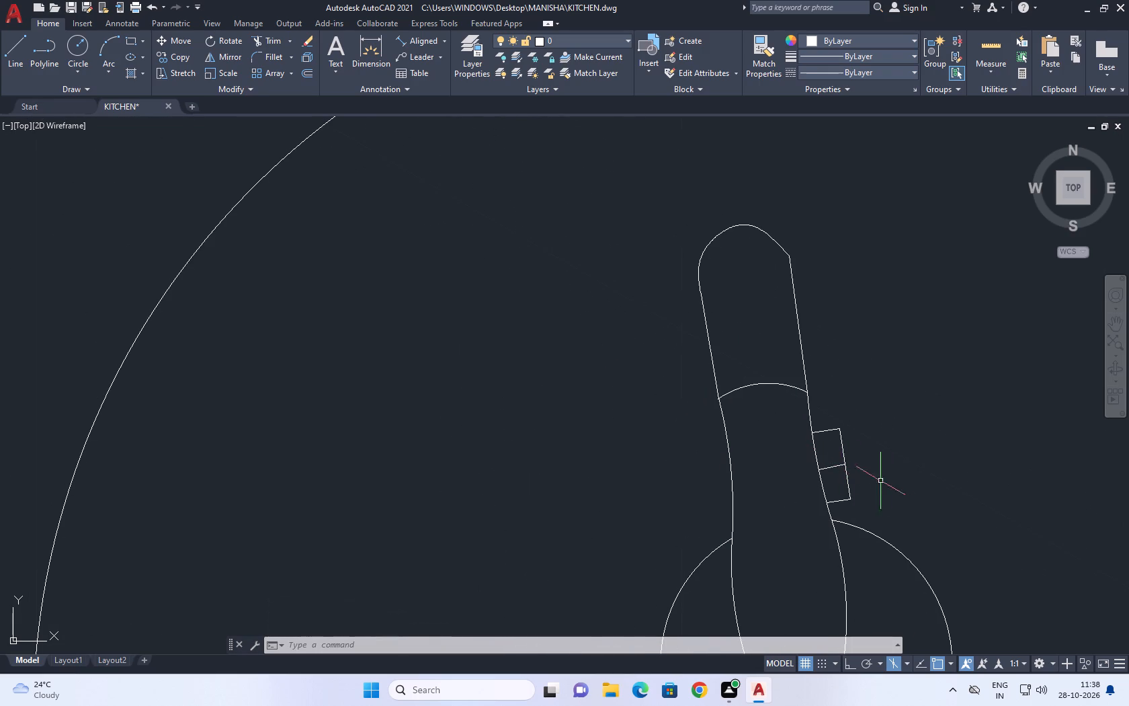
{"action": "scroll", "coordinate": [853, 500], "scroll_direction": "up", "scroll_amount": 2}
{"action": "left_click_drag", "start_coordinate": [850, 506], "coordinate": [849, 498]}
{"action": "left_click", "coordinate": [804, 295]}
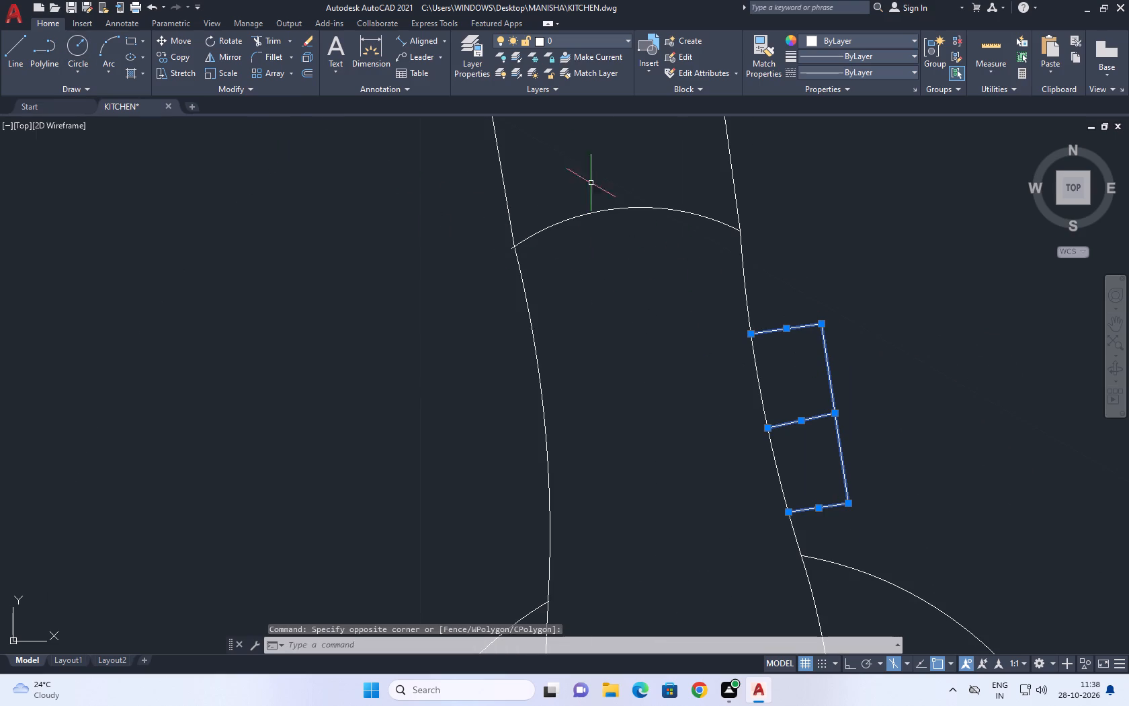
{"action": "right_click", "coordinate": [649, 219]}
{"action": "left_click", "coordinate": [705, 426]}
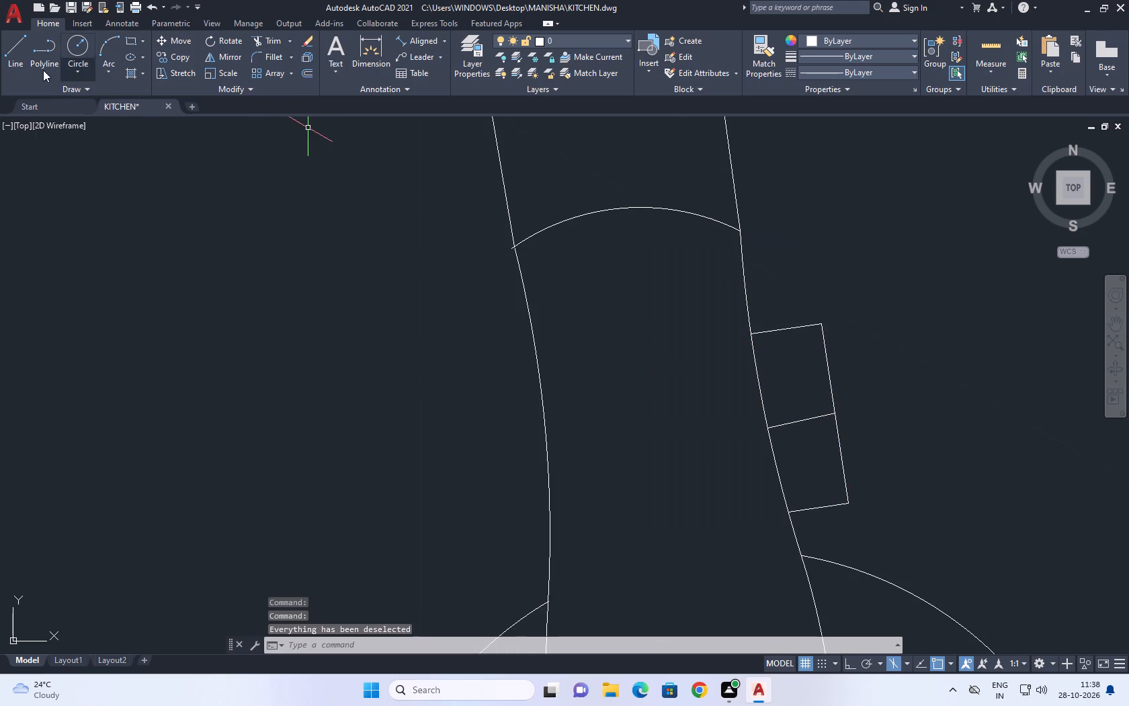
Draw a matching three-sided tab about 0.3 wide with lines on the left side of the flask's neck, just above the bulb.
{"action": "left_click", "coordinate": [15, 46]}
{"action": "middle_click_drag", "start_coordinate": [108, 146], "coordinate": [267, 185]}
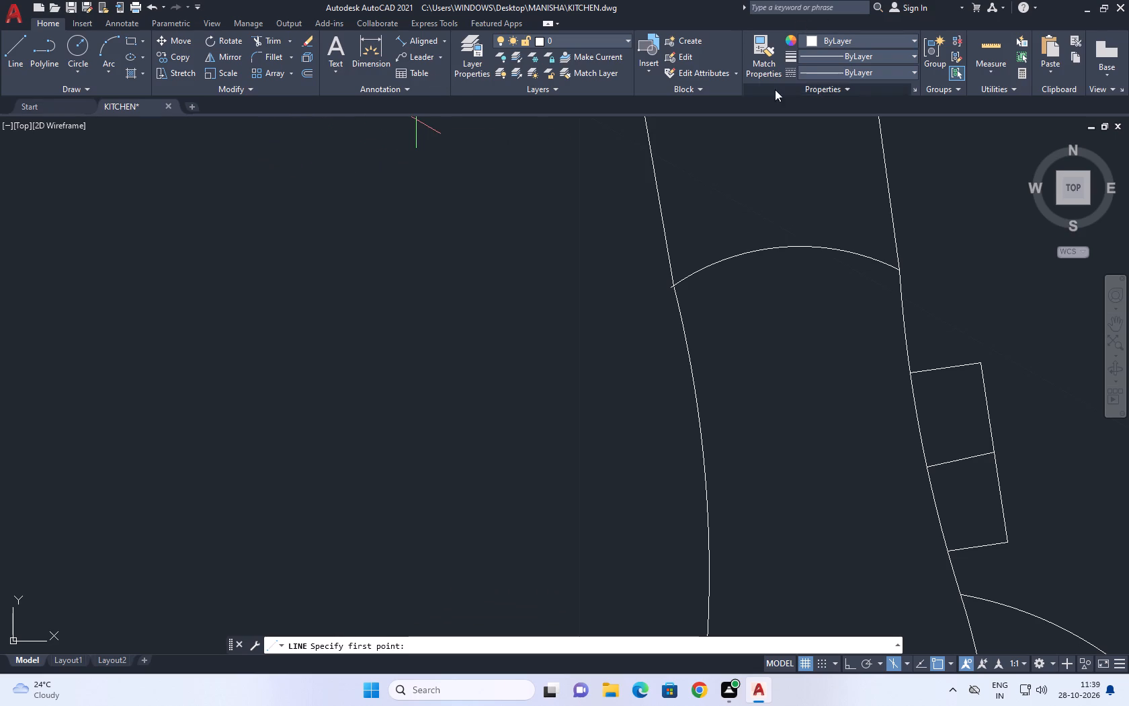
{"action": "middle_click_drag", "start_coordinate": [763, 229], "coordinate": [733, 167]}
{"action": "middle_click_drag", "start_coordinate": [705, 278], "coordinate": [668, 184]}
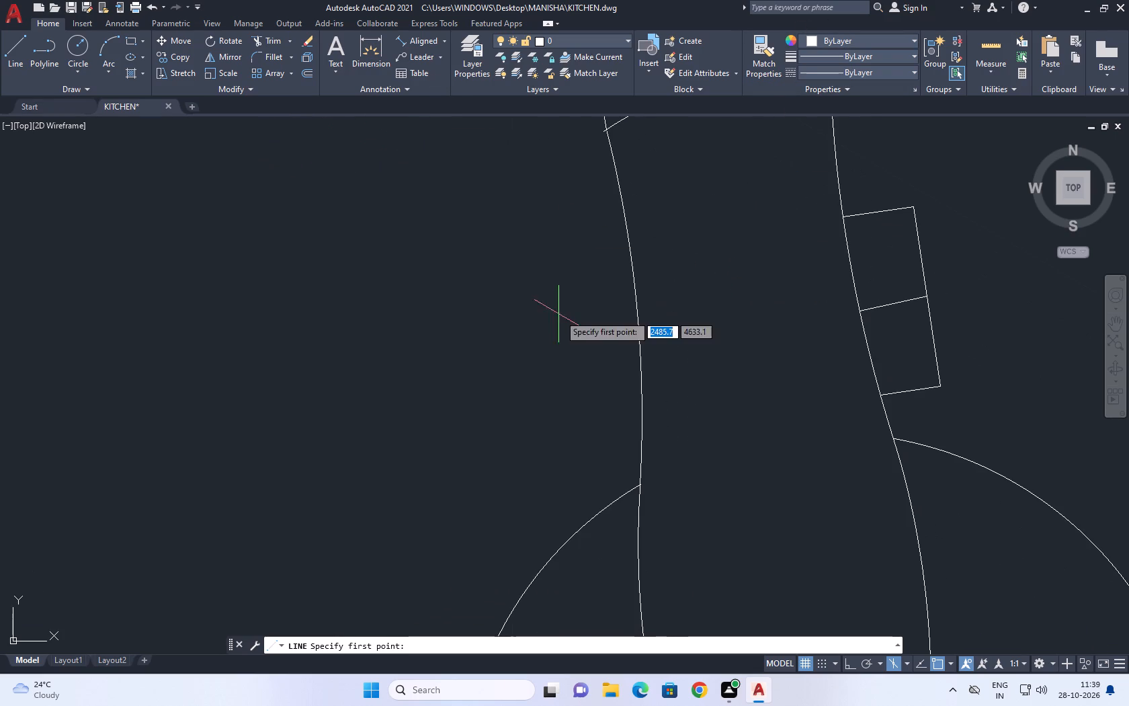
{"action": "left_click_drag", "start_coordinate": [640, 405], "coordinate": [632, 400]}
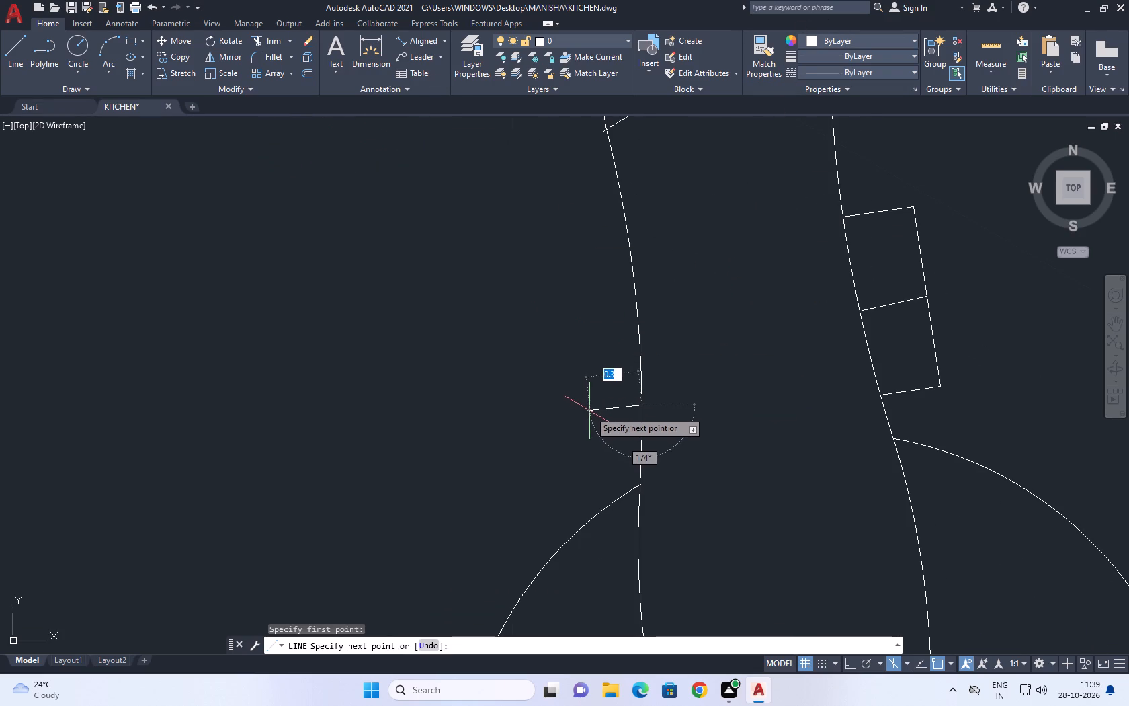
{"action": "left_click", "coordinate": [591, 411]}
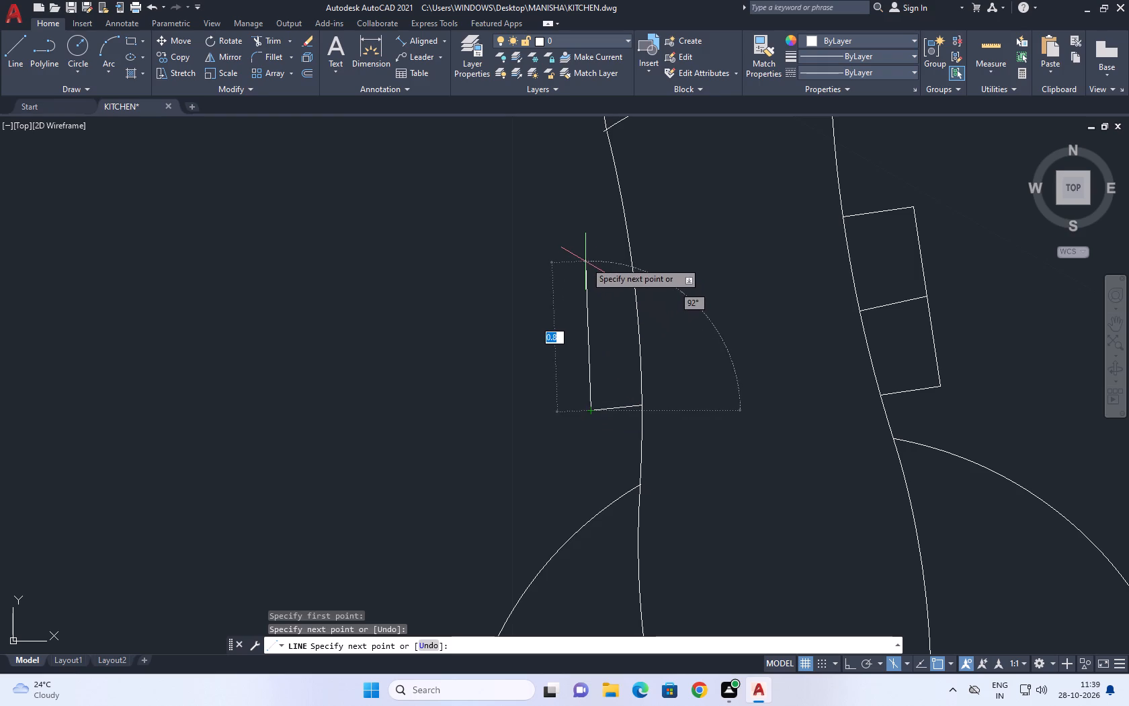
{"action": "left_click", "coordinate": [573, 266]}
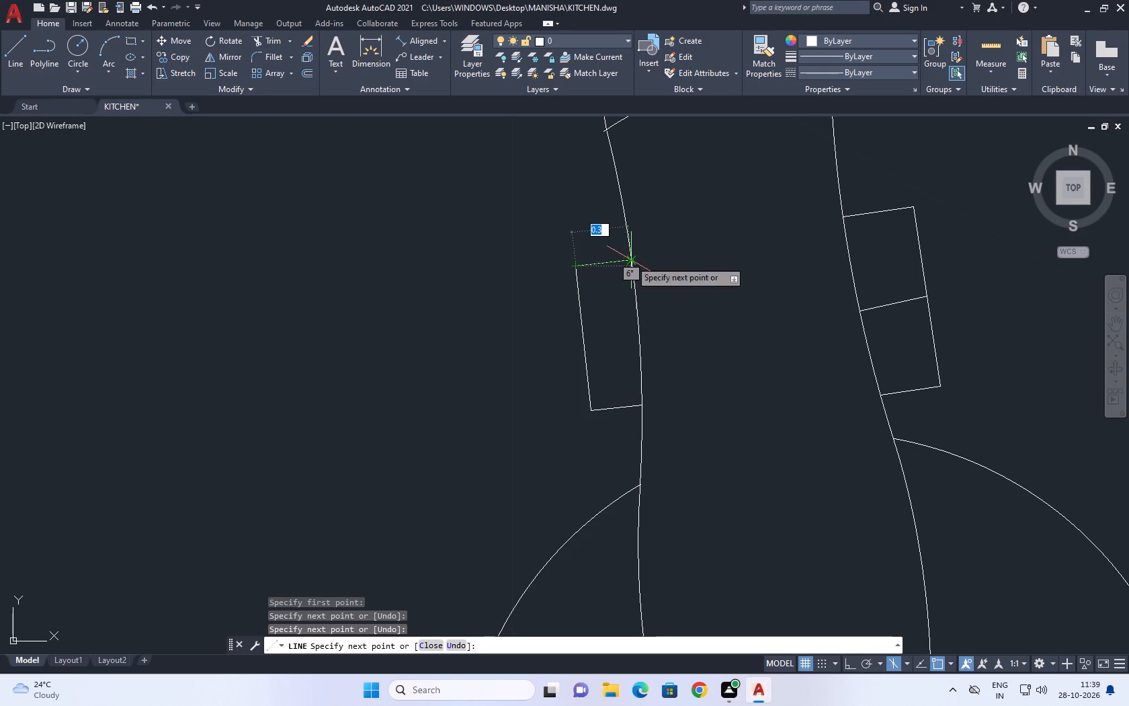
{"action": "left_click", "coordinate": [572, 242]}
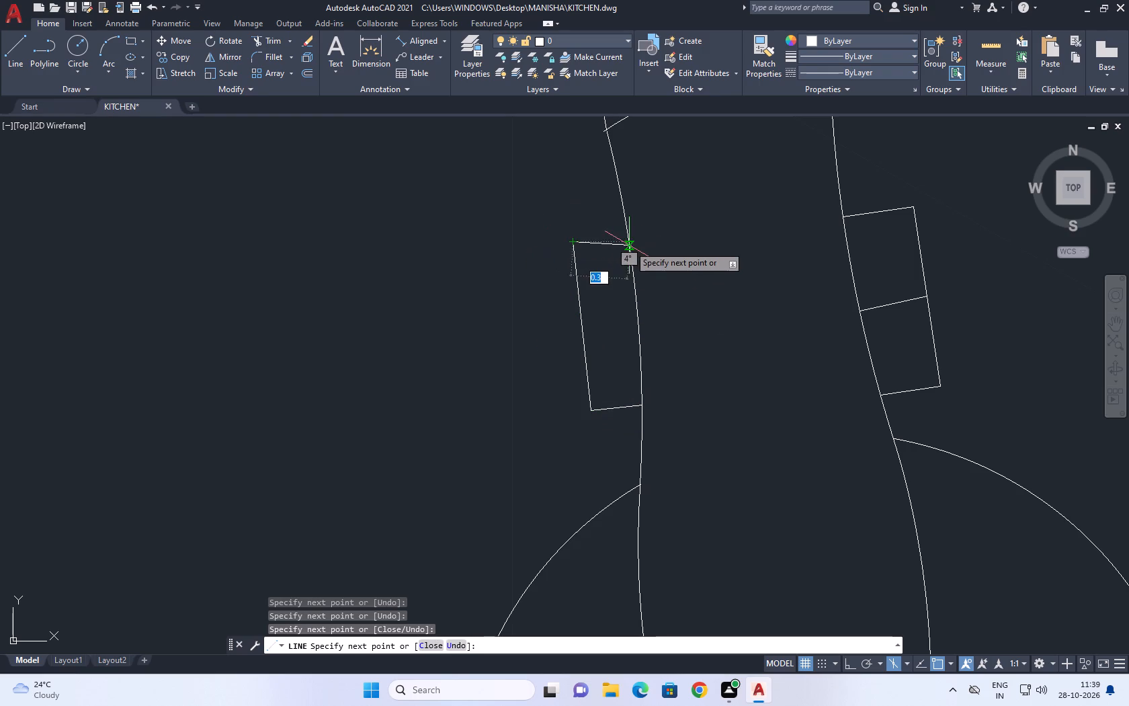
{"action": "left_click", "coordinate": [627, 233]}
{"action": "right_click", "coordinate": [659, 232]}
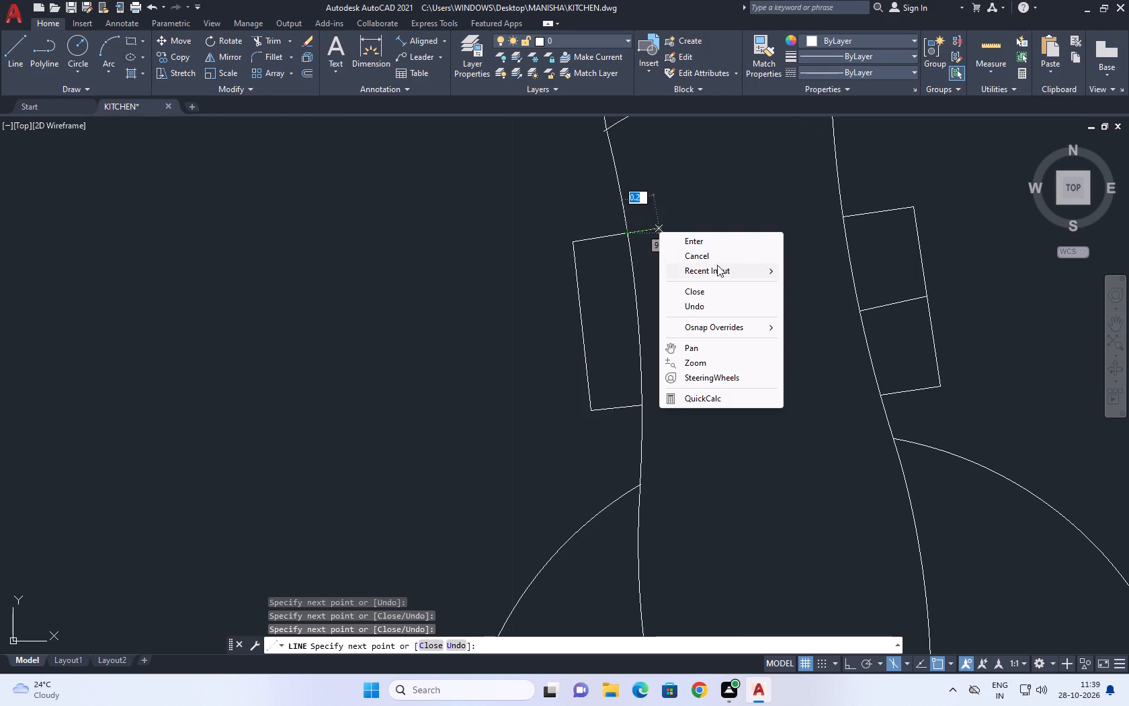
{"action": "left_click_drag", "start_coordinate": [718, 250], "coordinate": [717, 257]}
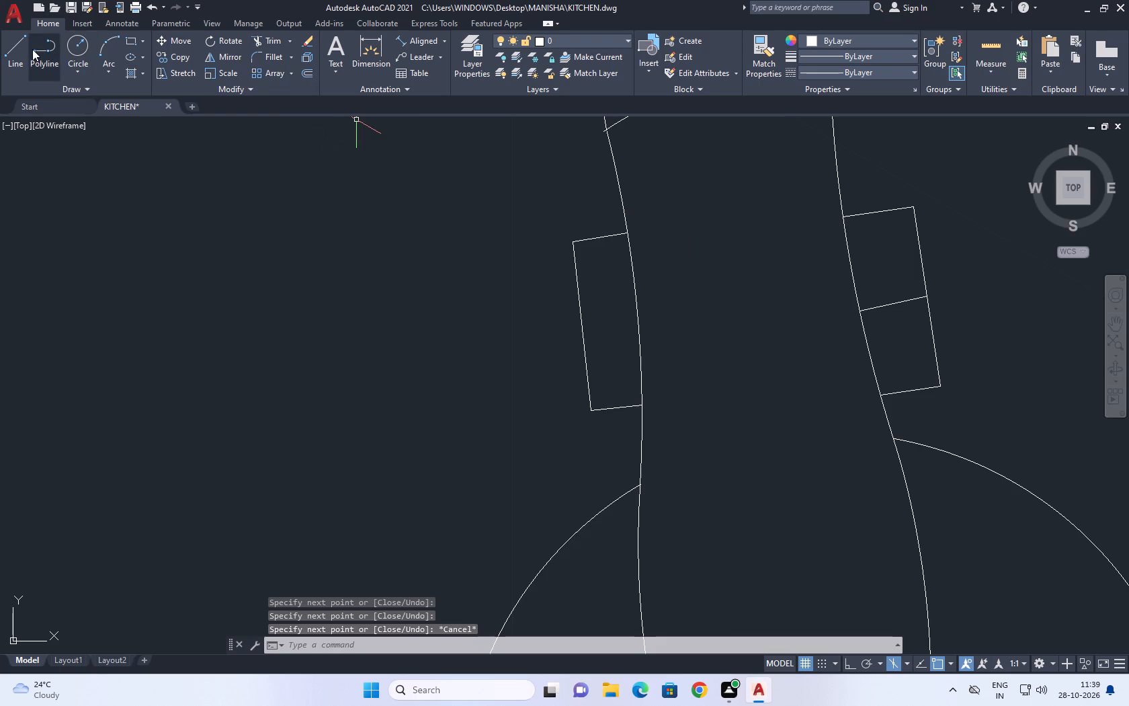
Draw a dividing line about 0.3 long across the middle of the left tab, from its outer edge to the neck's curve.
{"action": "left_click", "coordinate": [17, 44]}
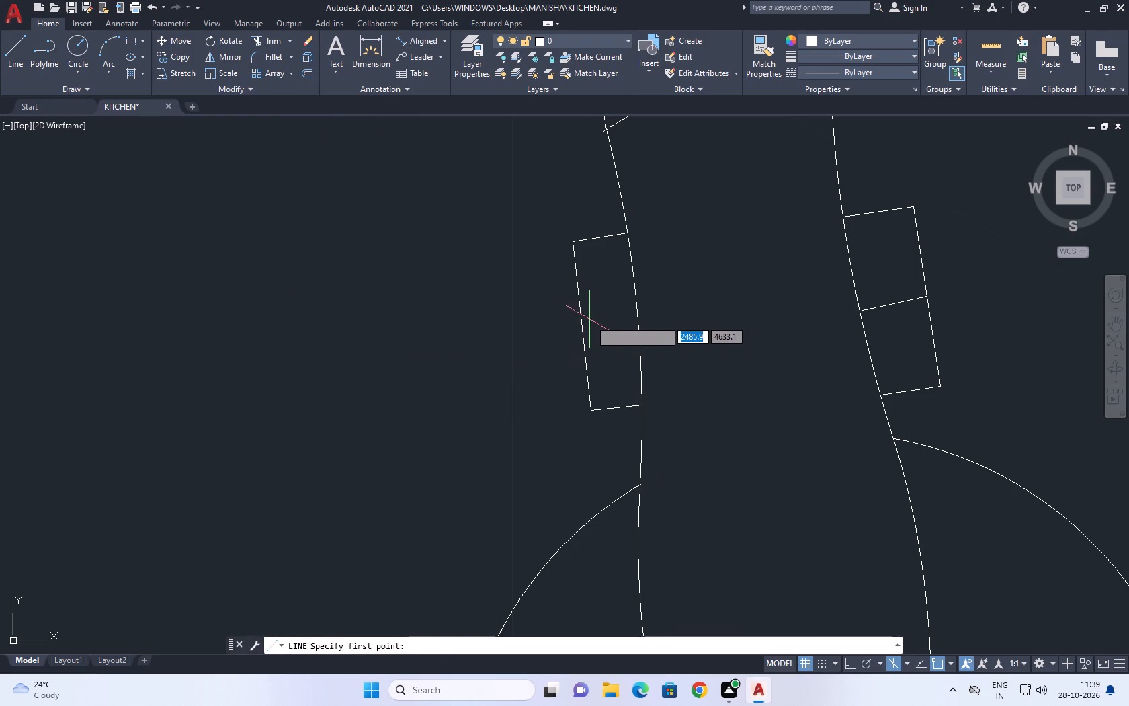
{"action": "left_click", "coordinate": [583, 328]}
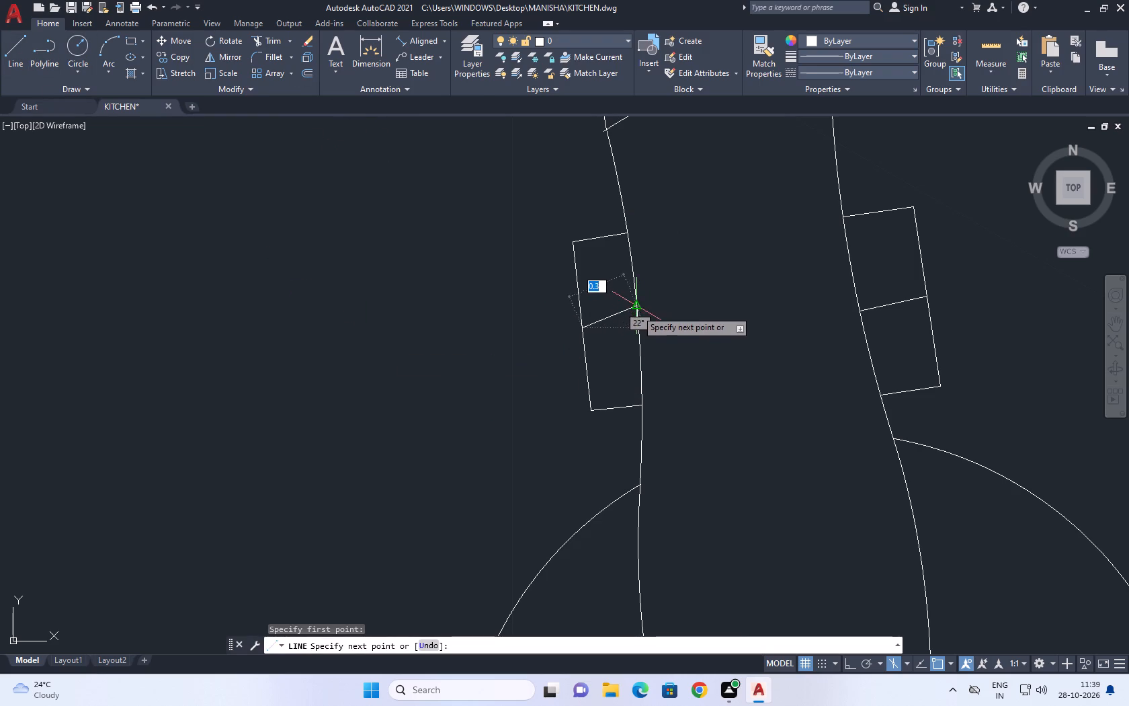
{"action": "left_click", "coordinate": [636, 309]}
{"action": "right_click", "coordinate": [685, 300]}
{"action": "left_click", "coordinate": [710, 322]}
Draw a tiny circle centred on the neck's right edge line, just above the collar arc.
{"action": "scroll", "coordinate": [631, 292], "scroll_direction": "down", "scroll_amount": 2}
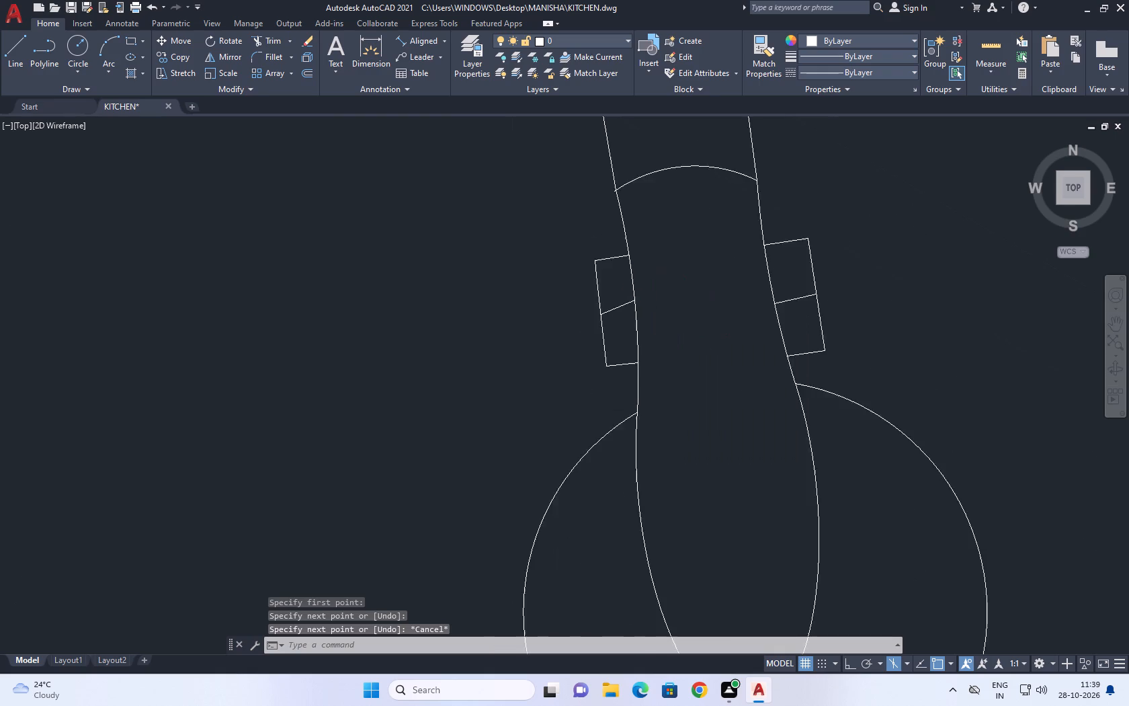
{"action": "scroll", "coordinate": [631, 292], "scroll_direction": "down", "scroll_amount": 1}
{"action": "middle_click_drag", "start_coordinate": [626, 312], "coordinate": [527, 301]}
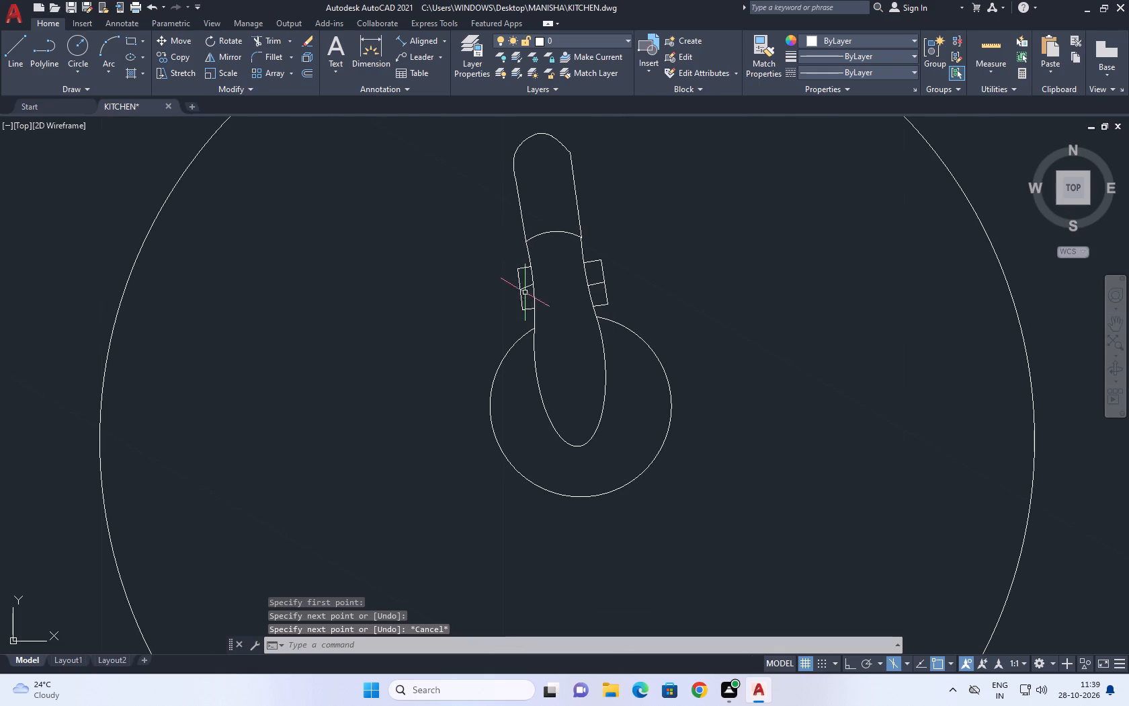
{"action": "middle_click_drag", "start_coordinate": [426, 260], "coordinate": [316, 311]}
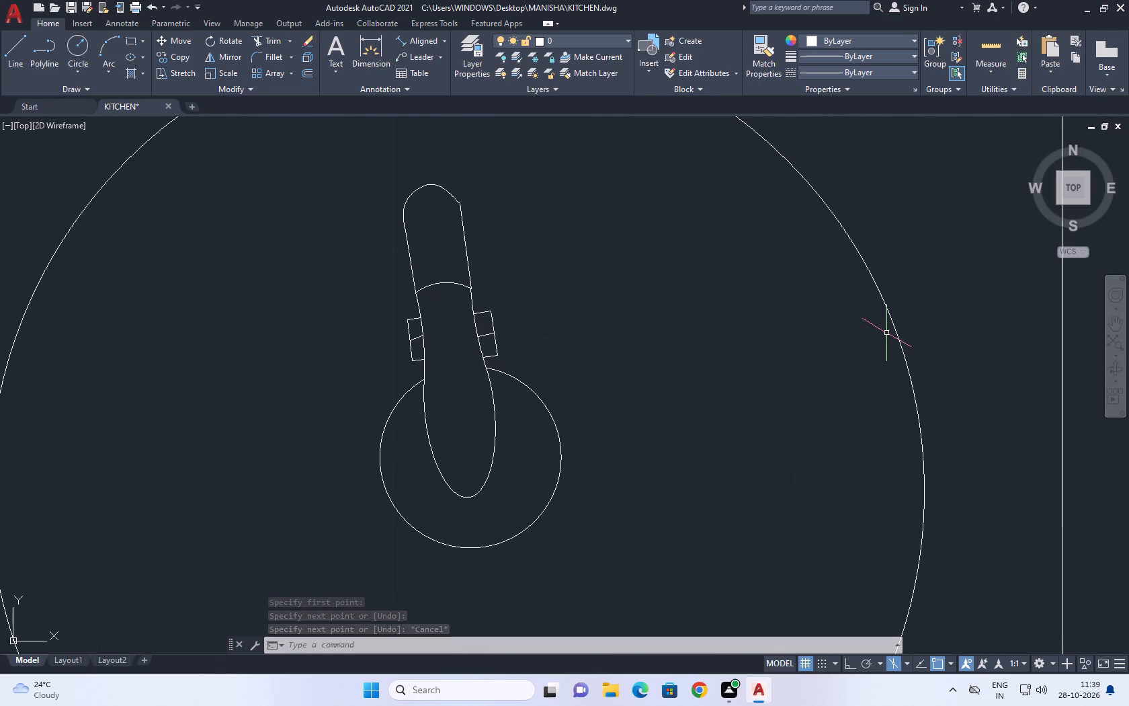
{"action": "left_click", "coordinate": [70, 41]}
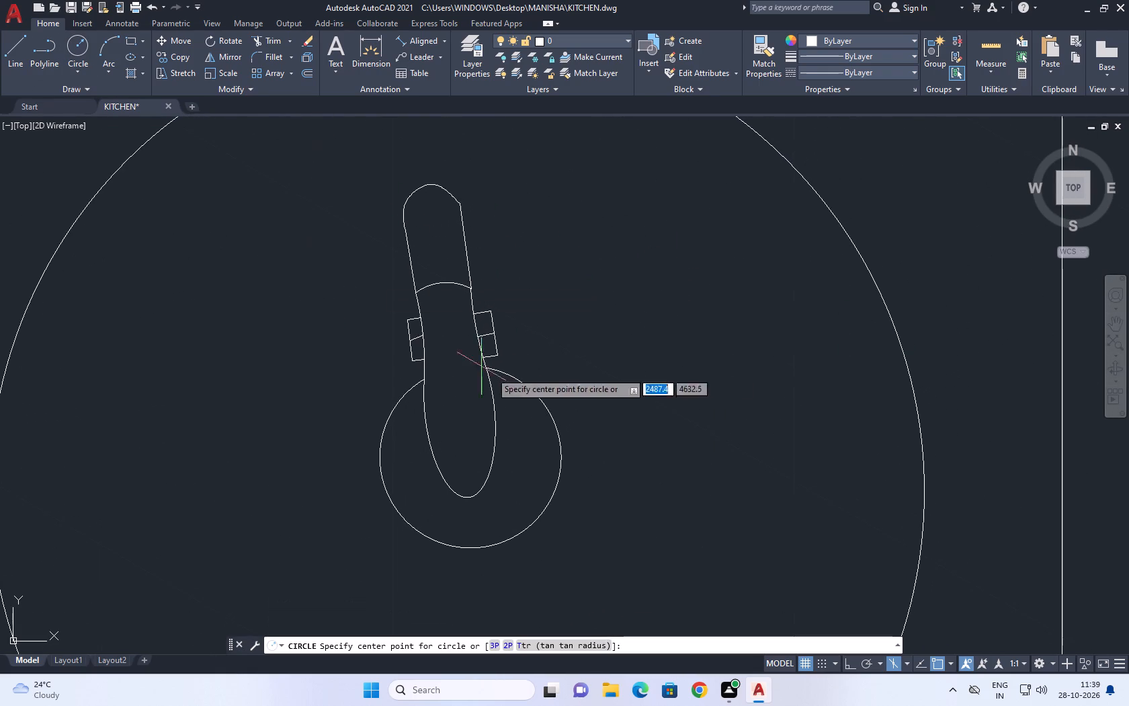
{"action": "scroll", "coordinate": [469, 279], "scroll_direction": "up", "scroll_amount": 3}
{"action": "left_click", "coordinate": [460, 285]}
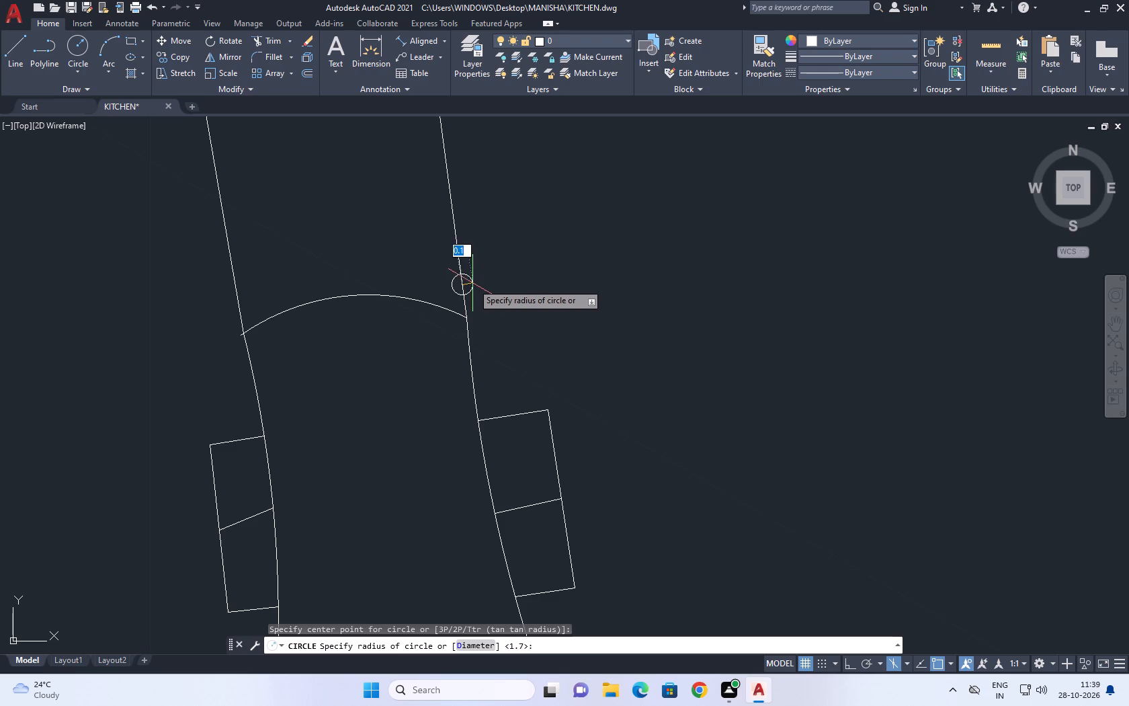
{"action": "left_click", "coordinate": [461, 282]}
{"action": "scroll", "coordinate": [460, 287], "scroll_direction": "up", "scroll_amount": 2}
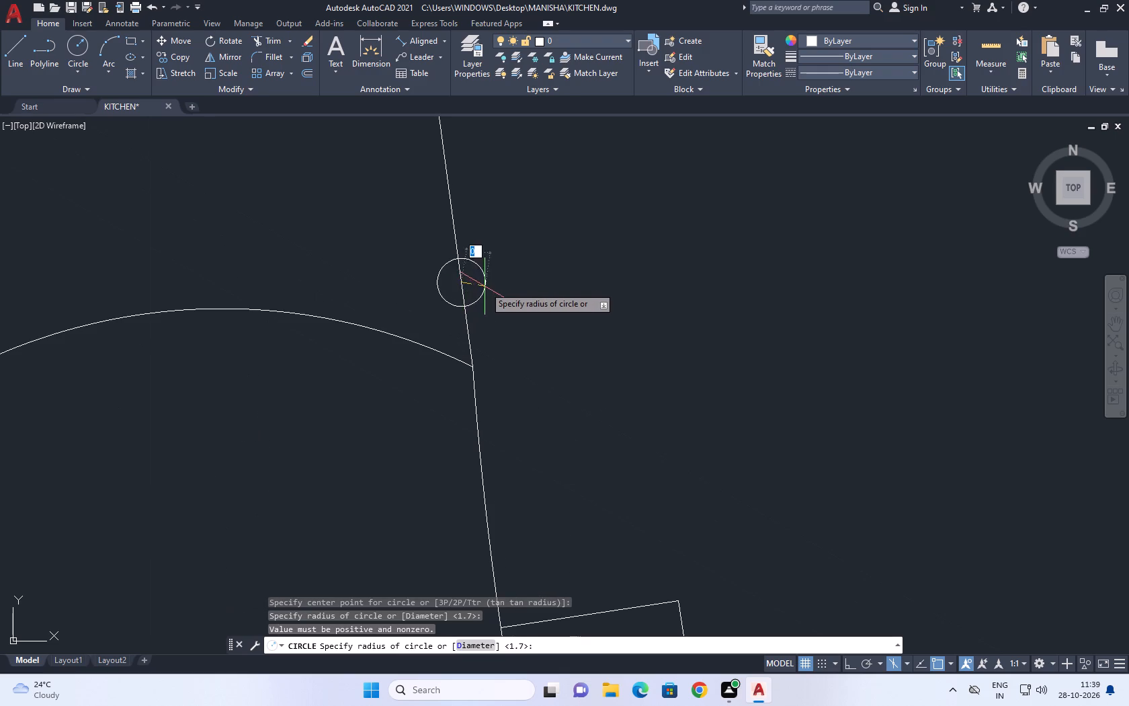
{"action": "left_click", "coordinate": [468, 288]}
Move the tiny circle from its right quadrant onto the neck's right edge line, so it sits just inside the neck.
{"action": "scroll", "coordinate": [464, 295], "scroll_direction": "up", "scroll_amount": 4}
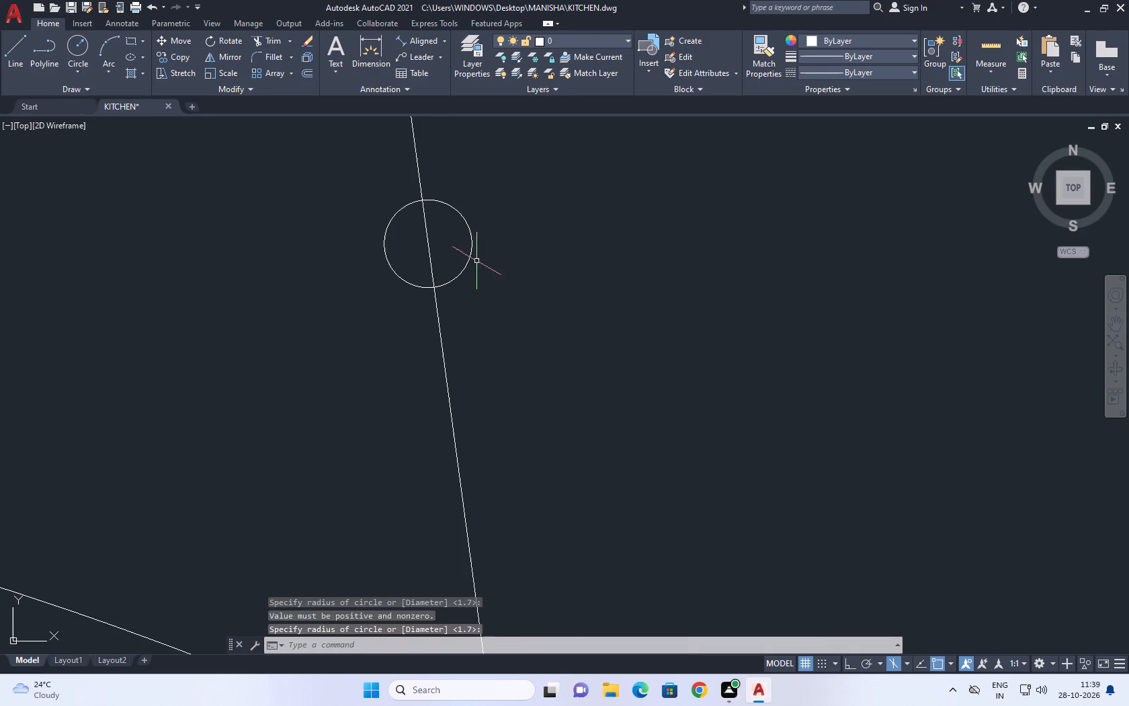
{"action": "left_click", "coordinate": [492, 258]}
{"action": "left_click", "coordinate": [465, 216]}
{"action": "left_click", "coordinate": [168, 39]}
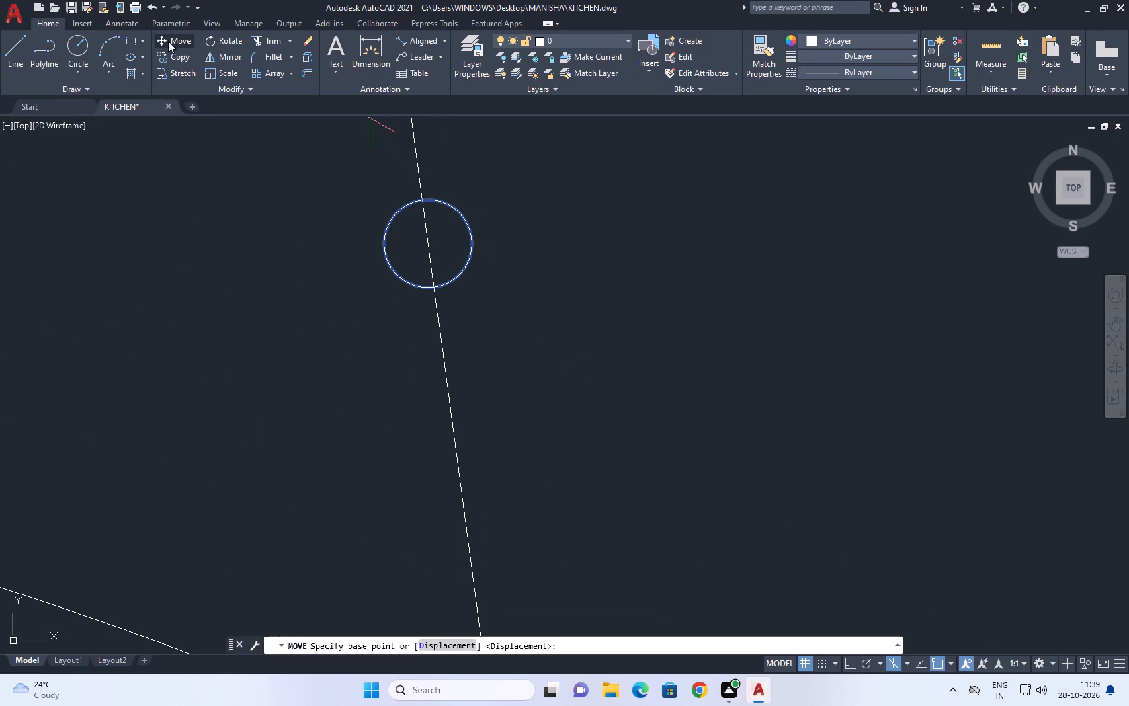
{"action": "left_click", "coordinate": [472, 238]}
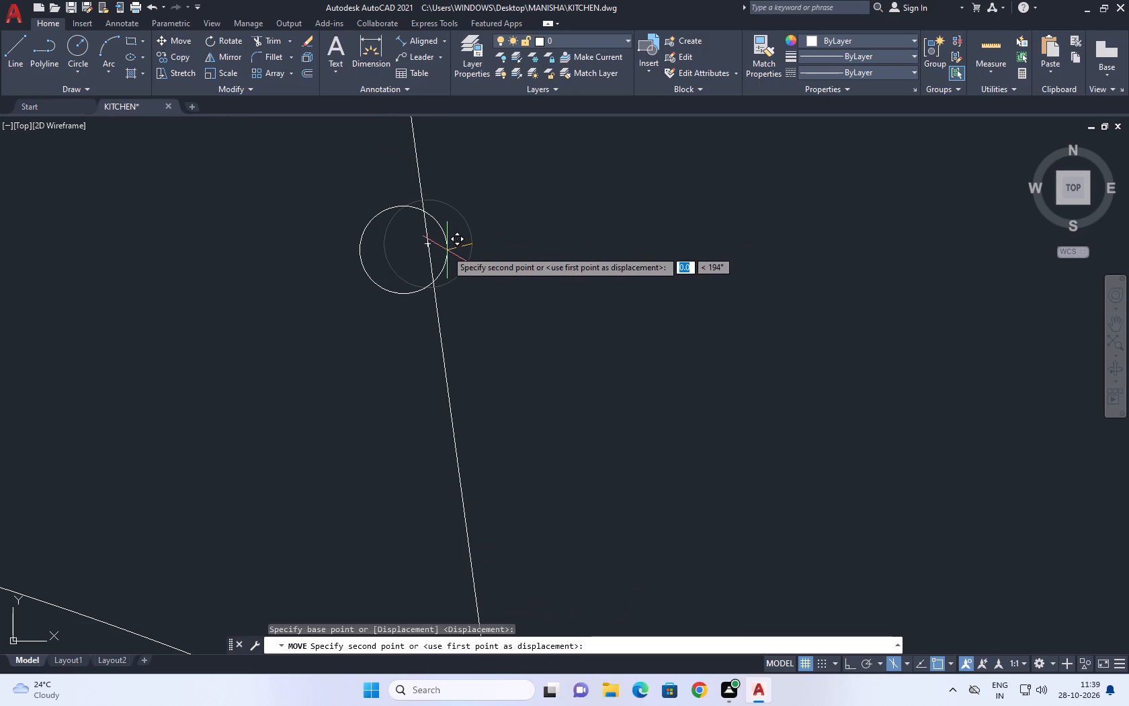
{"action": "left_click", "coordinate": [428, 247]}
{"action": "scroll", "coordinate": [541, 247], "scroll_direction": "down", "scroll_amount": 5}
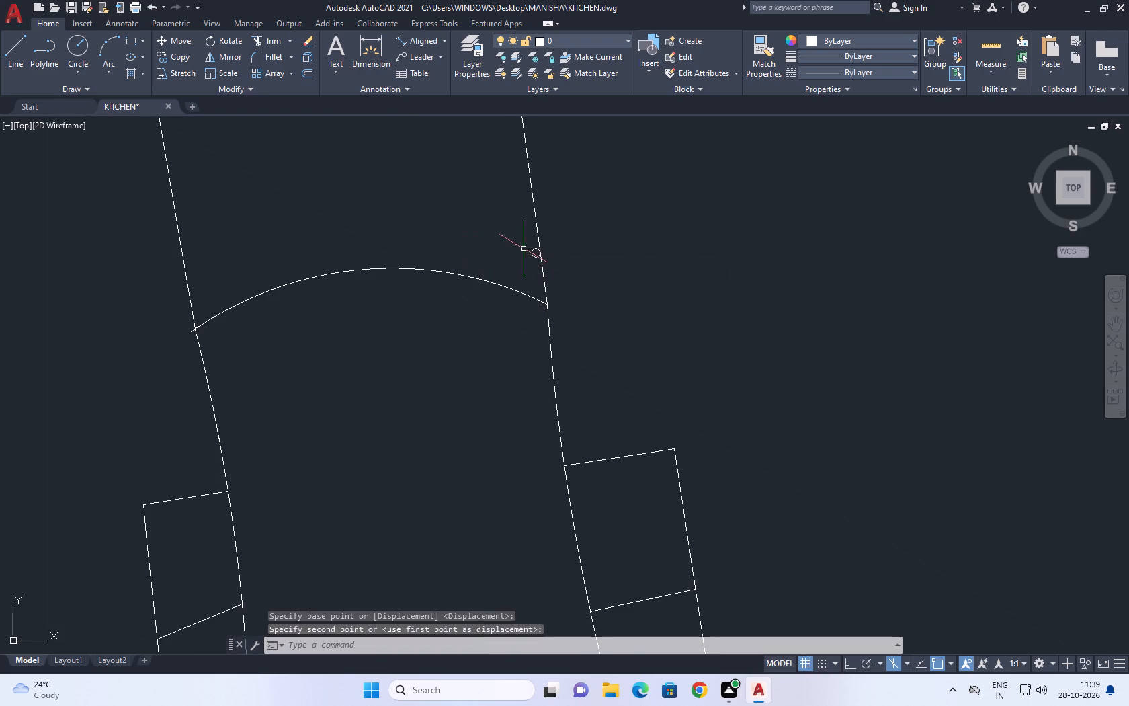
{"action": "middle_click_drag", "start_coordinate": [524, 253], "coordinate": [491, 303]}
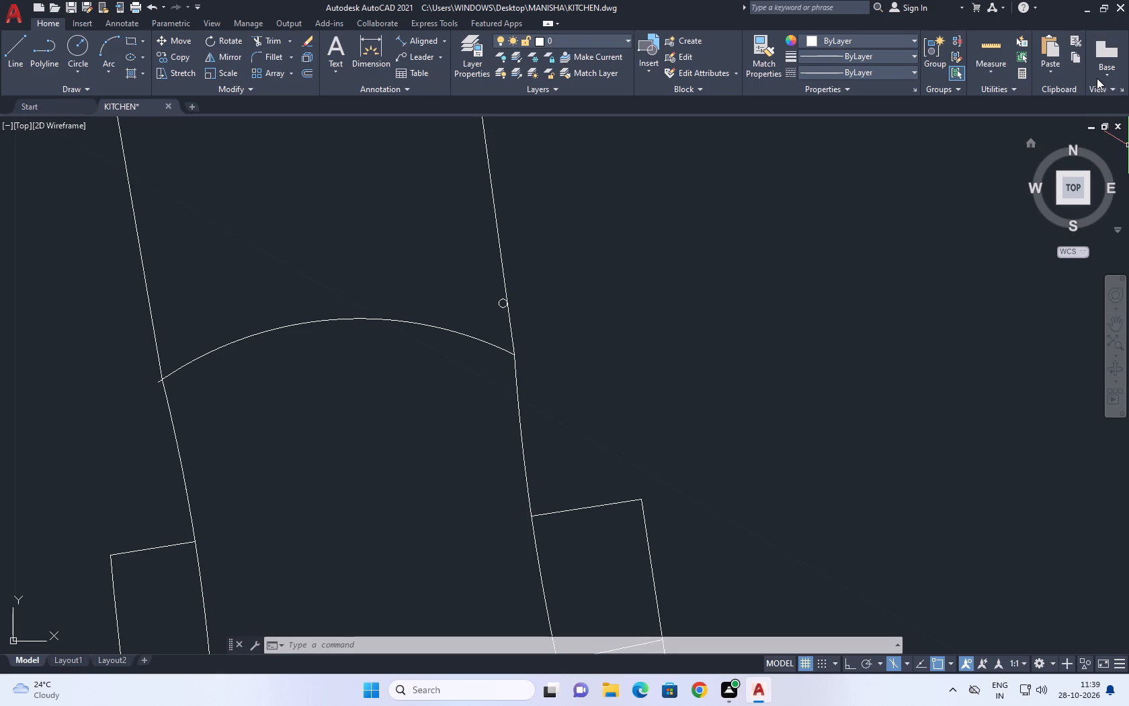
Stretch the collar arc's left end back to the corner on the neck's left edge so it no longer overshoots.
{"action": "scroll", "coordinate": [498, 305], "scroll_direction": "up", "scroll_amount": 1}
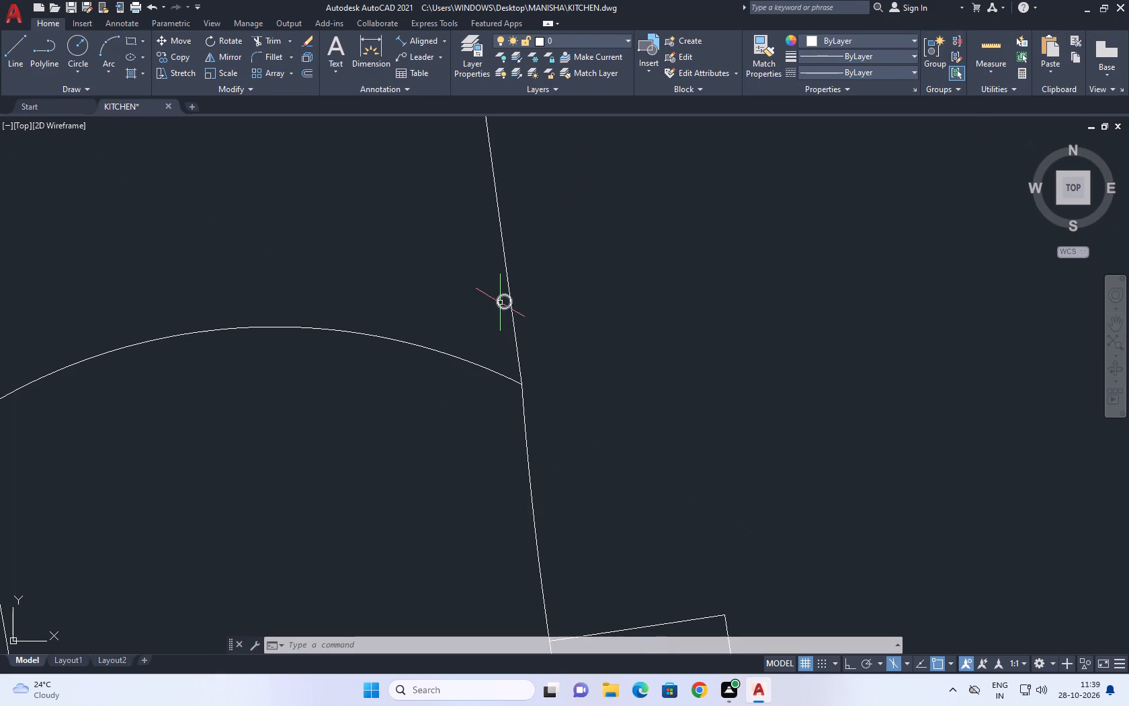
{"action": "middle_click_drag", "start_coordinate": [351, 290], "coordinate": [738, 261]}
{"action": "scroll", "coordinate": [332, 412], "scroll_direction": "up", "scroll_amount": 3}
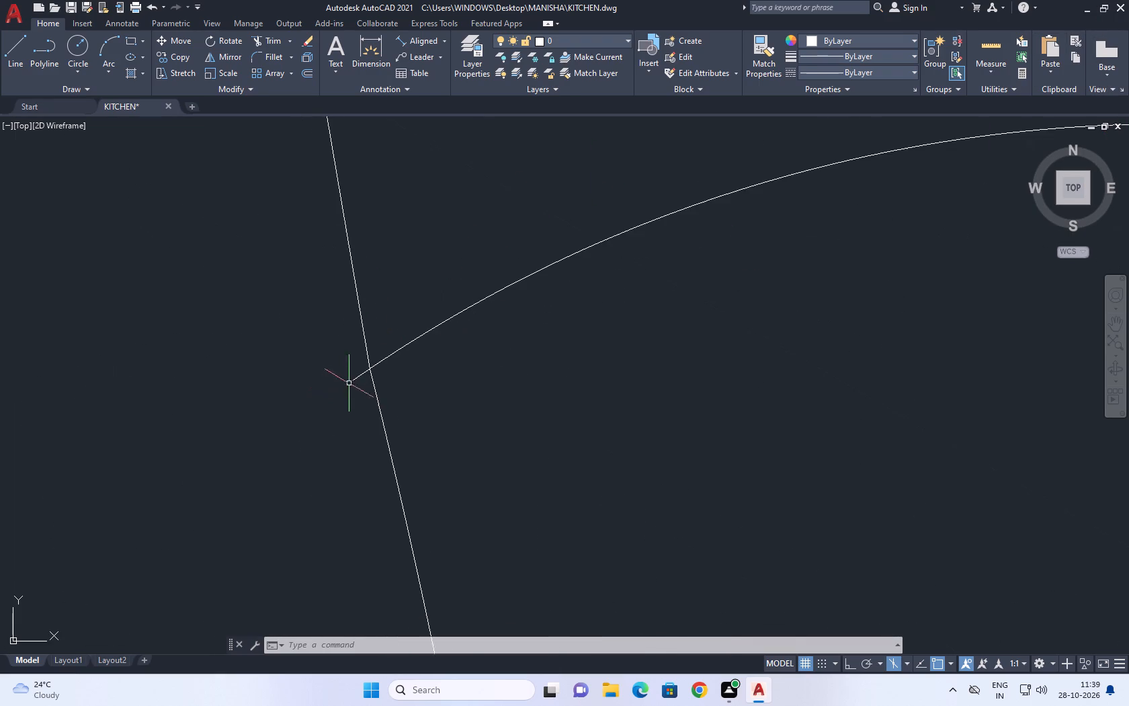
{"action": "scroll", "coordinate": [349, 383], "scroll_direction": "up", "scroll_amount": 3}
{"action": "left_click_drag", "start_coordinate": [383, 388], "coordinate": [378, 375]}
{"action": "left_click_drag", "start_coordinate": [352, 336], "coordinate": [346, 354]}
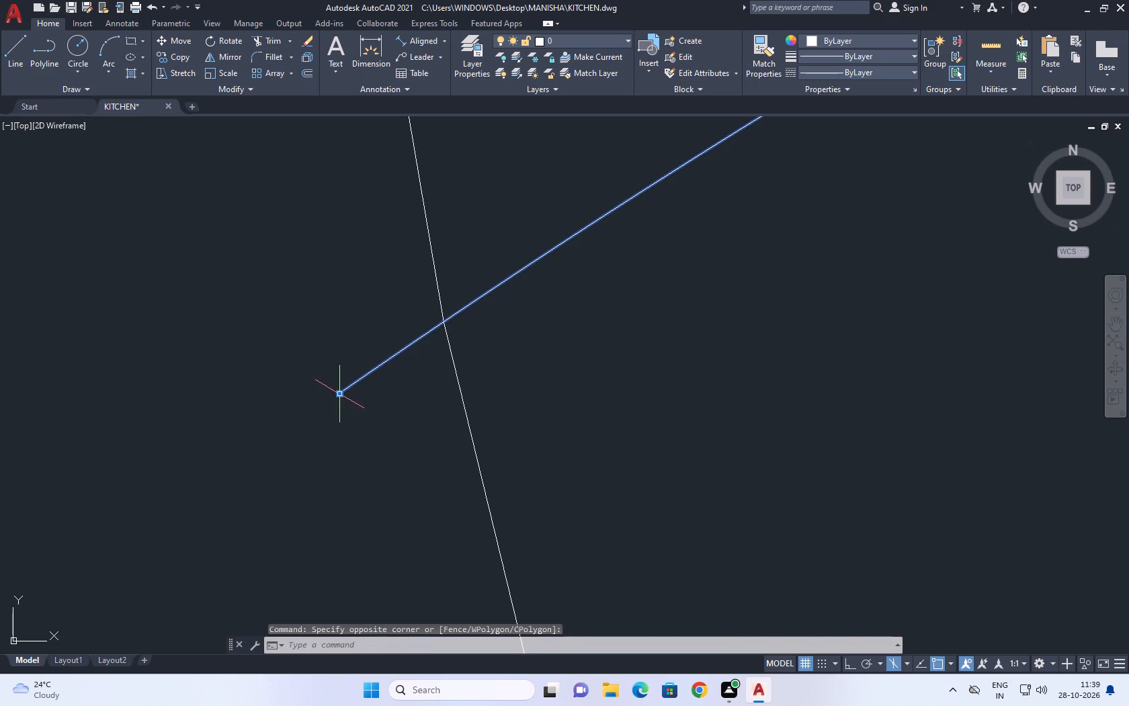
{"action": "left_click", "coordinate": [342, 393]}
{"action": "left_click", "coordinate": [444, 319]}
{"action": "right_click", "coordinate": [527, 325]}
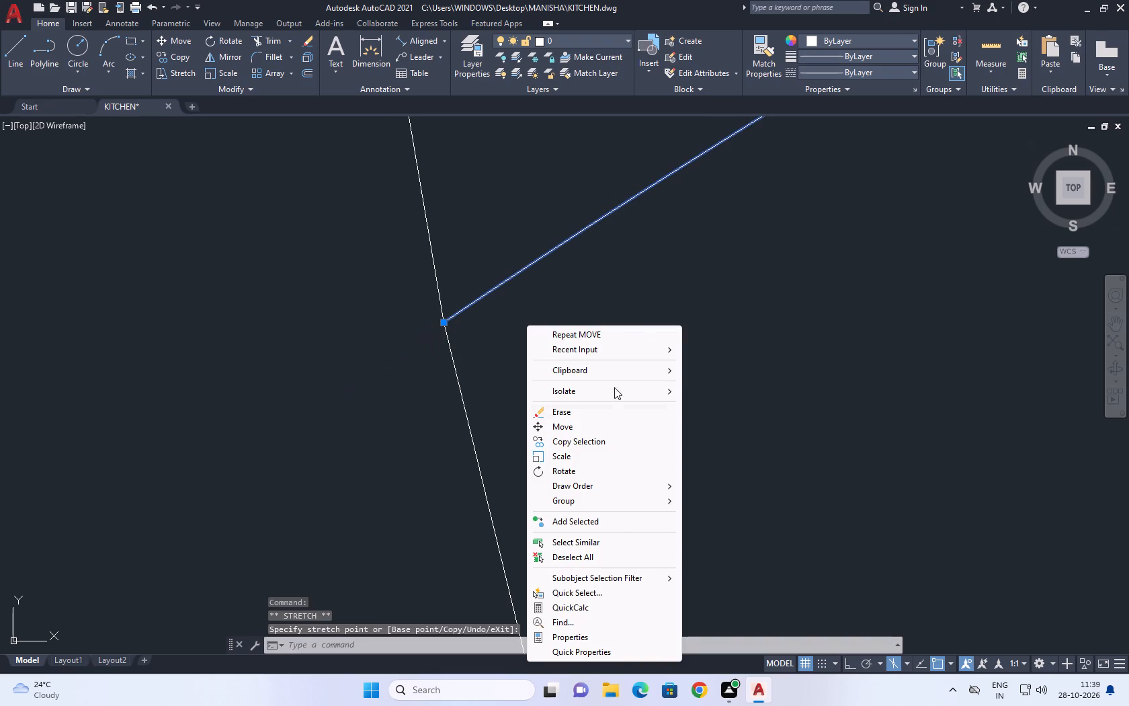
{"action": "left_click", "coordinate": [593, 554]}
Scale the tiny circle on the neck's right edge up to about three times its size, from its right quadrant.
{"action": "scroll", "coordinate": [577, 432], "scroll_direction": "down", "scroll_amount": 8}
{"action": "scroll", "coordinate": [773, 387], "scroll_direction": "up", "scroll_amount": 5}
{"action": "scroll", "coordinate": [583, 313], "scroll_direction": "up", "scroll_amount": 2}
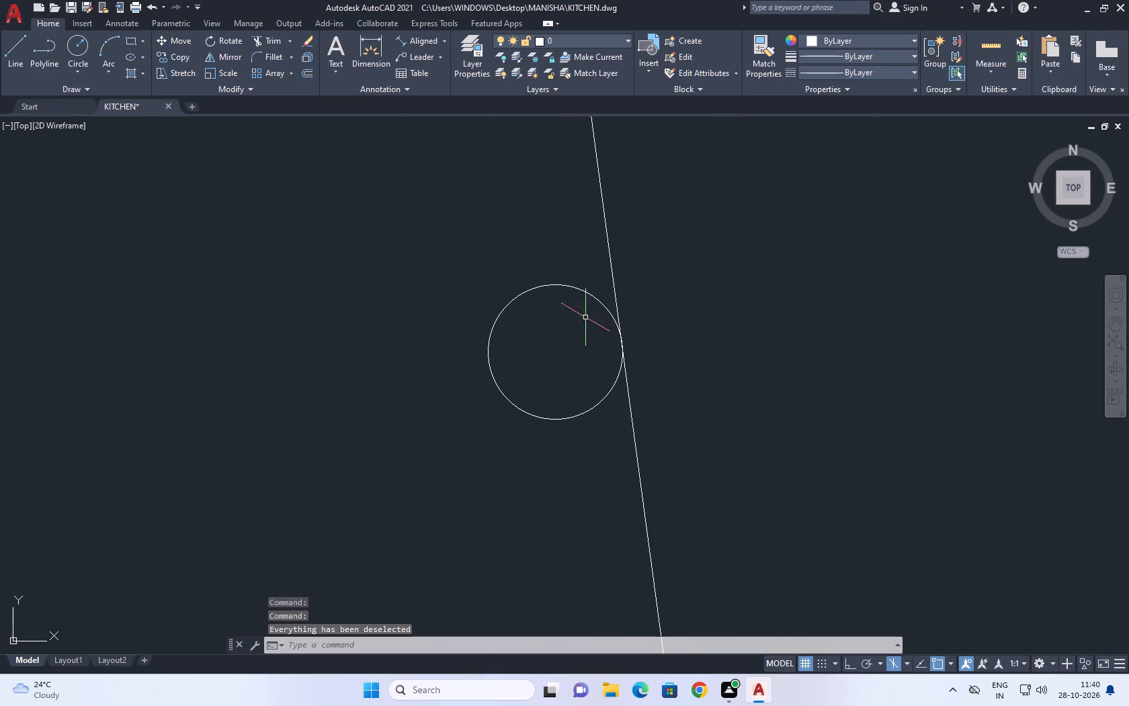
{"action": "left_click_drag", "start_coordinate": [610, 431], "coordinate": [605, 421]}
{"action": "left_click", "coordinate": [539, 381]}
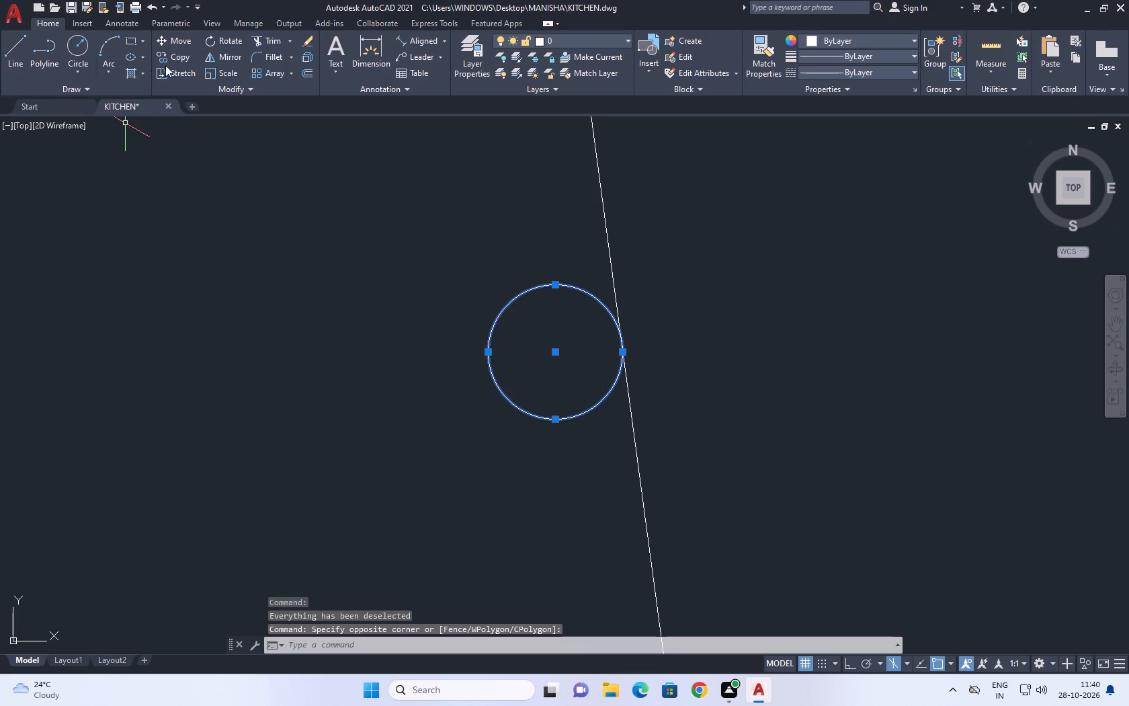
{"action": "left_click", "coordinate": [229, 69]}
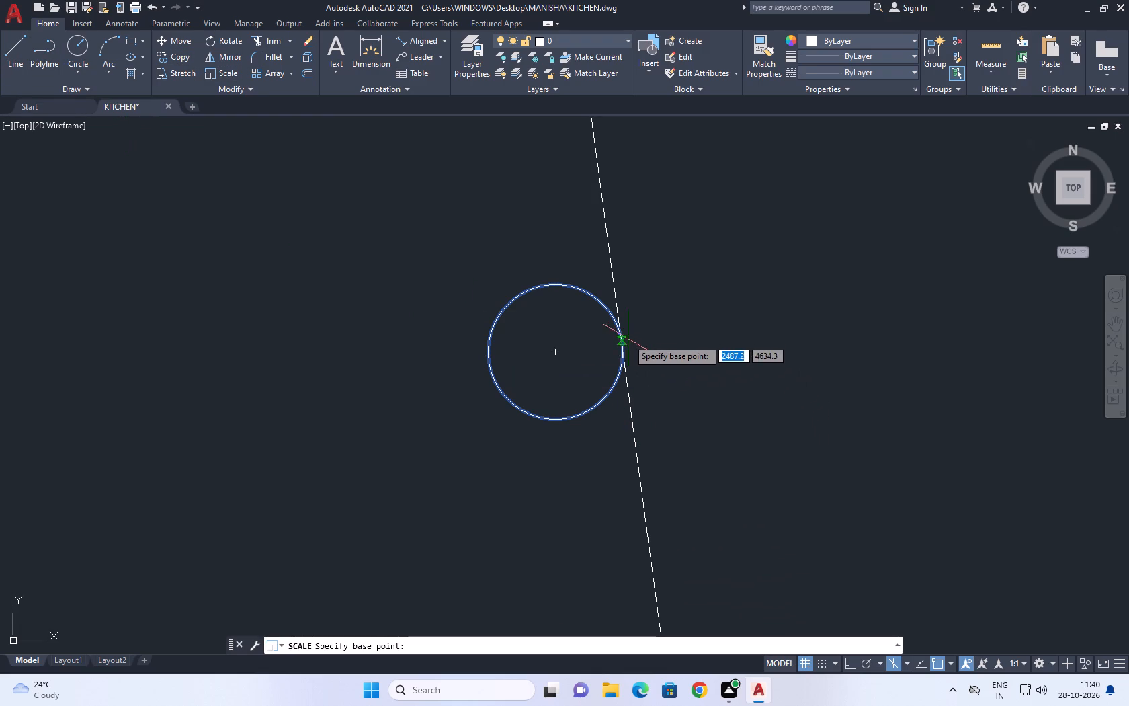
{"action": "left_click", "coordinate": [622, 352]}
{"action": "left_click", "coordinate": [821, 360]}
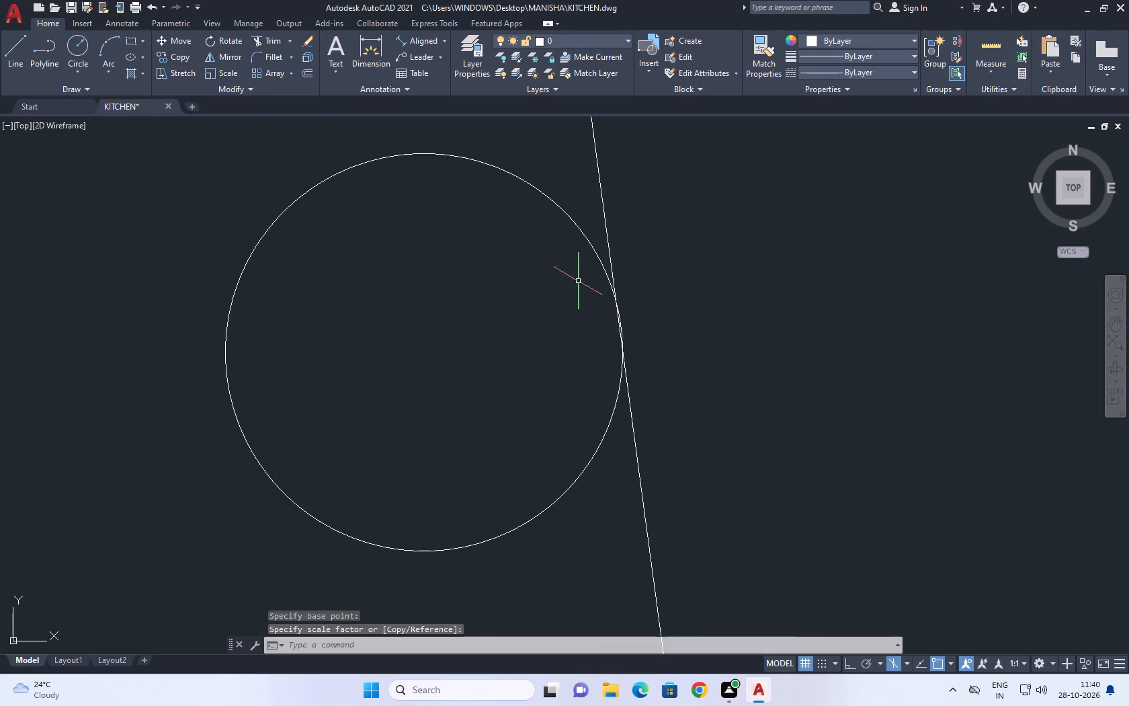
Copy the enlarged circle from its left quadrant onto the neck's left edge line, just above the collar arc.
{"action": "scroll", "coordinate": [575, 274], "scroll_direction": "down", "scroll_amount": 5}
{"action": "left_click", "coordinate": [548, 296]}
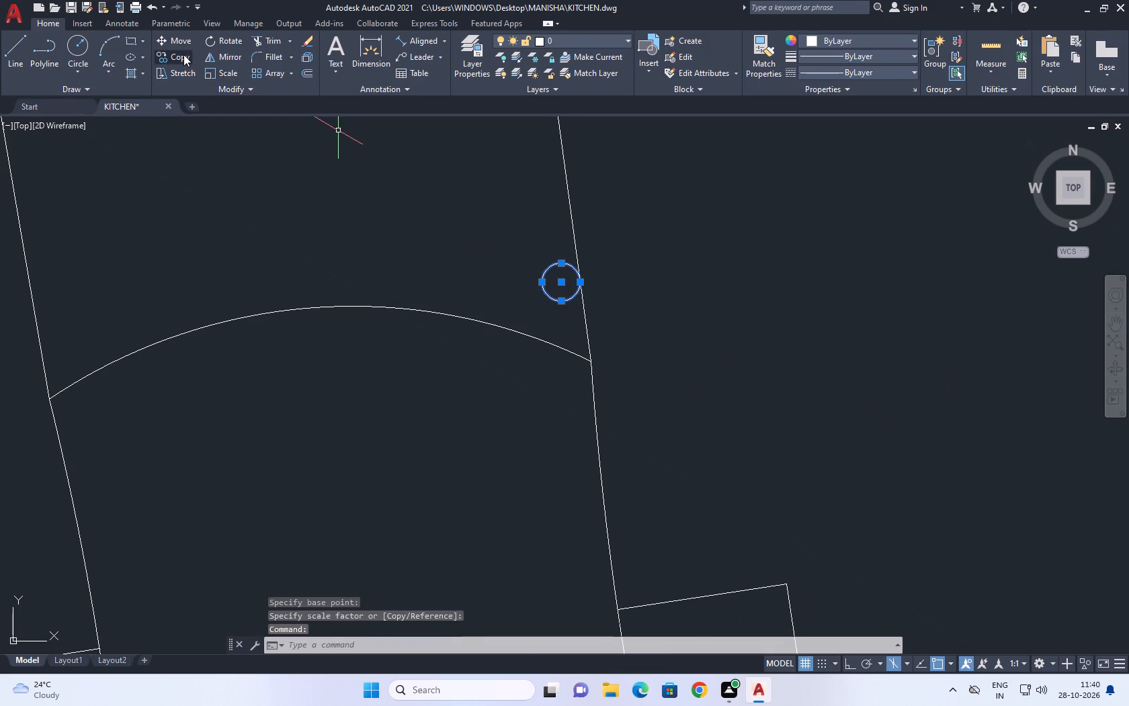
{"action": "left_click", "coordinate": [183, 54]}
{"action": "left_click", "coordinate": [544, 282]}
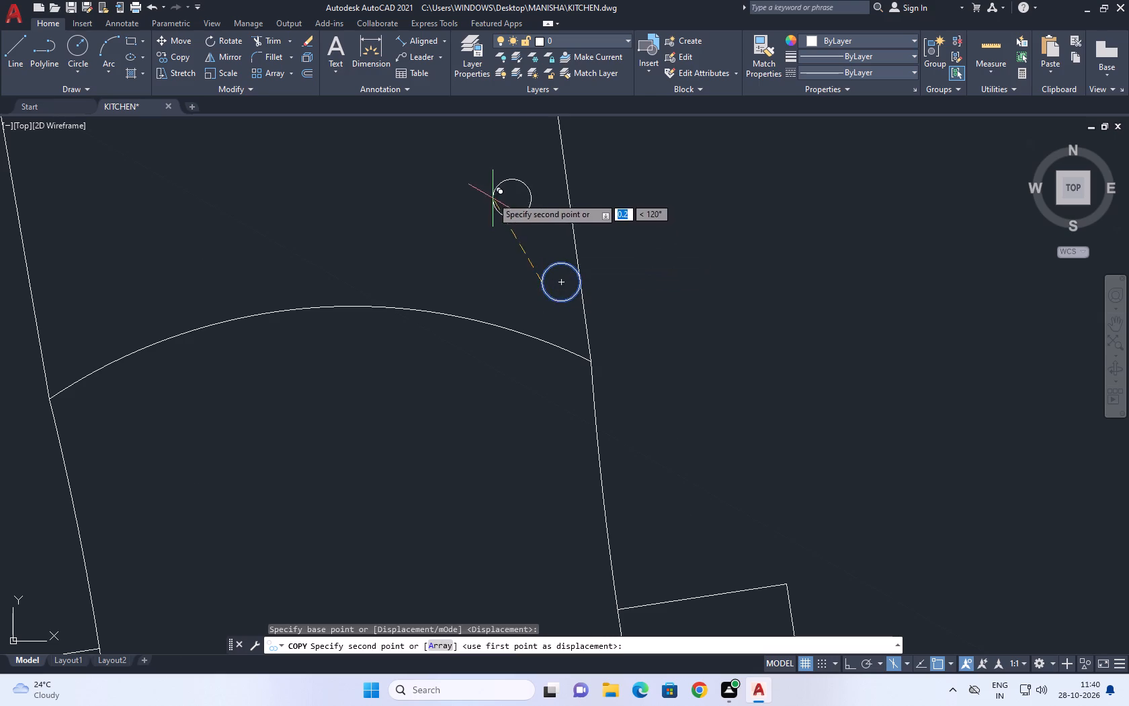
{"action": "scroll", "coordinate": [492, 197], "scroll_direction": "down", "scroll_amount": 2}
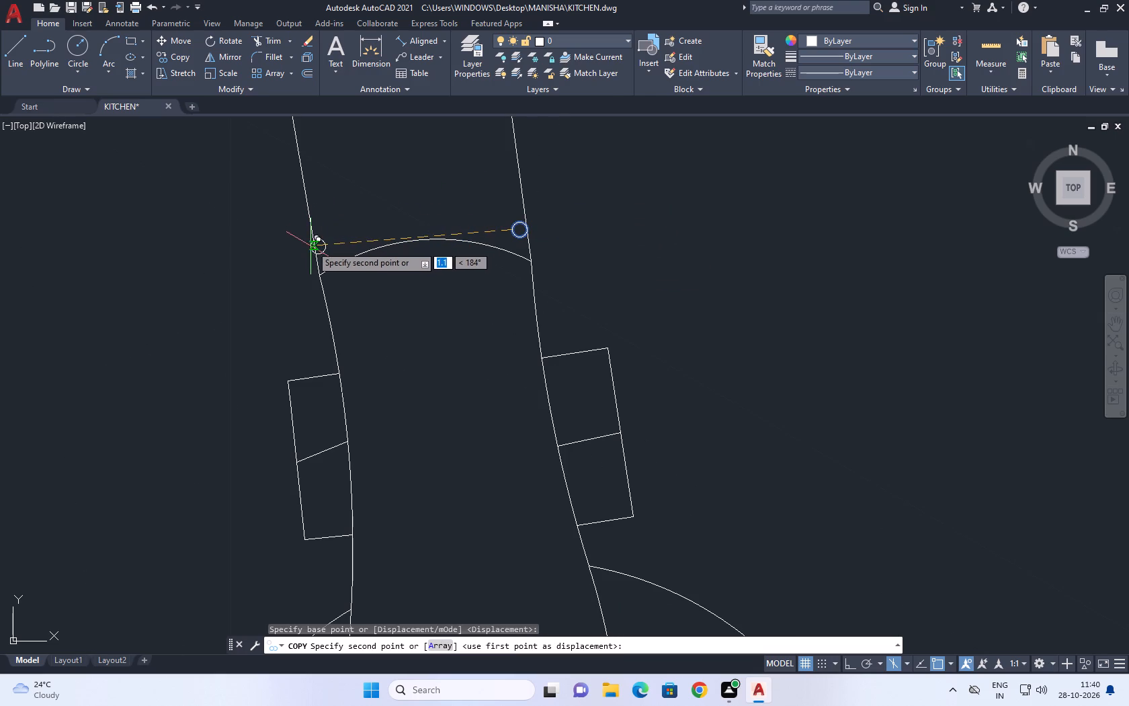
{"action": "left_click", "coordinate": [313, 247]}
{"action": "right_click", "coordinate": [370, 205]}
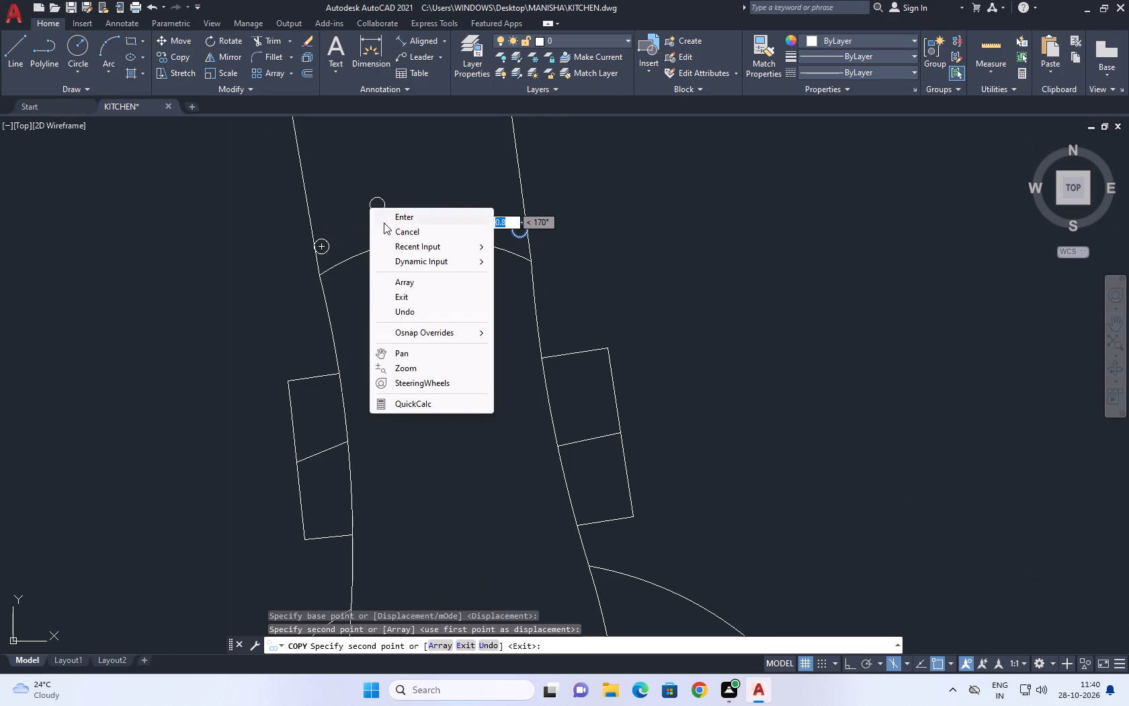
{"action": "left_click", "coordinate": [425, 233]}
Move both small neck circles together about 0.3 upward along the neck, away from the collar arc.
{"action": "scroll", "coordinate": [597, 246], "scroll_direction": "down", "scroll_amount": 3}
{"action": "middle_click_drag", "start_coordinate": [662, 240], "coordinate": [657, 268]}
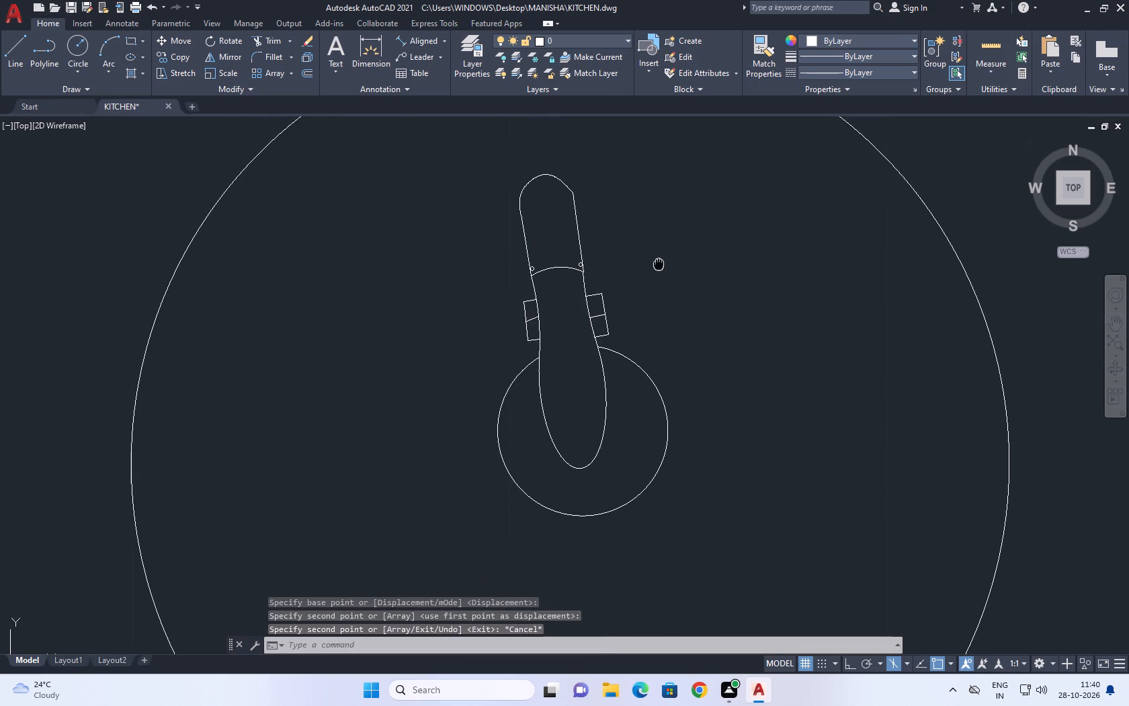
{"action": "middle_click_drag", "start_coordinate": [657, 268], "coordinate": [626, 305]}
{"action": "scroll", "coordinate": [511, 311], "scroll_direction": "up", "scroll_amount": 6}
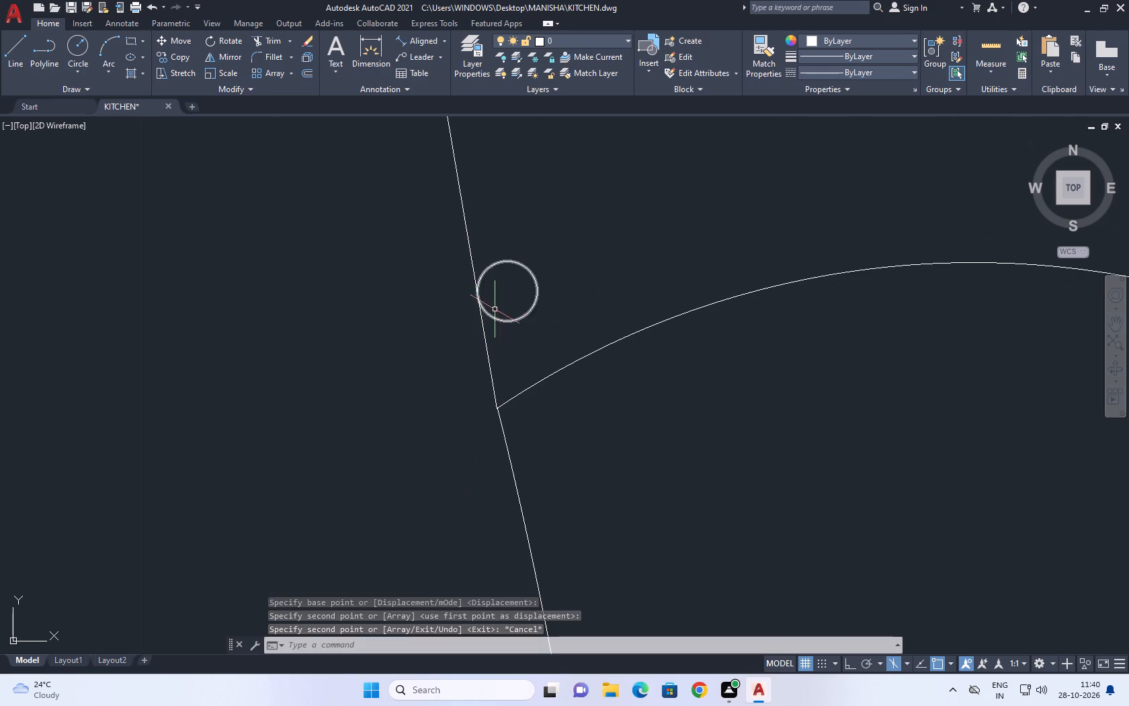
{"action": "left_click", "coordinate": [532, 312]}
{"action": "scroll", "coordinate": [618, 304], "scroll_direction": "down", "scroll_amount": 3}
{"action": "scroll", "coordinate": [802, 296], "scroll_direction": "up", "scroll_amount": 3}
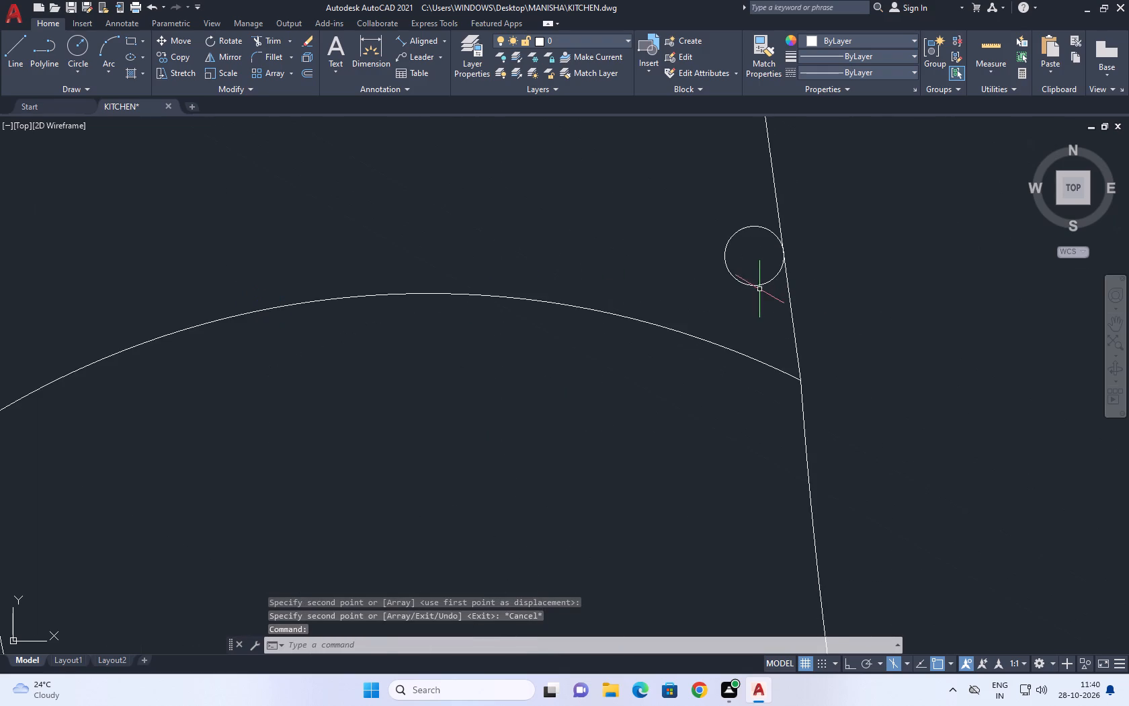
{"action": "scroll", "coordinate": [763, 297], "scroll_direction": "up", "scroll_amount": 1}
{"action": "left_click", "coordinate": [761, 292]}
{"action": "left_click", "coordinate": [702, 268]}
{"action": "middle_click_drag", "start_coordinate": [517, 205], "coordinate": [530, 284]}
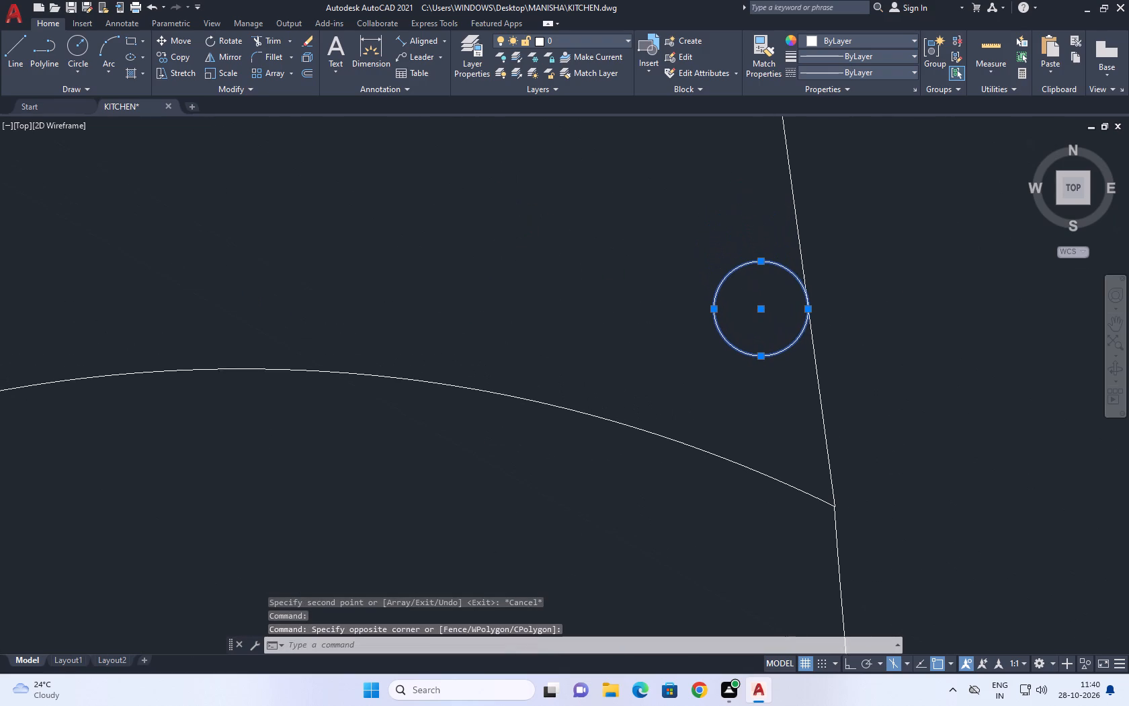
{"action": "middle_click_drag", "start_coordinate": [778, 114], "coordinate": [782, 167]}
{"action": "middle_click_drag", "start_coordinate": [782, 167], "coordinate": [784, 171]}
{"action": "left_click", "coordinate": [177, 40]}
{"action": "scroll", "coordinate": [622, 391], "scroll_direction": "down", "scroll_amount": 2}
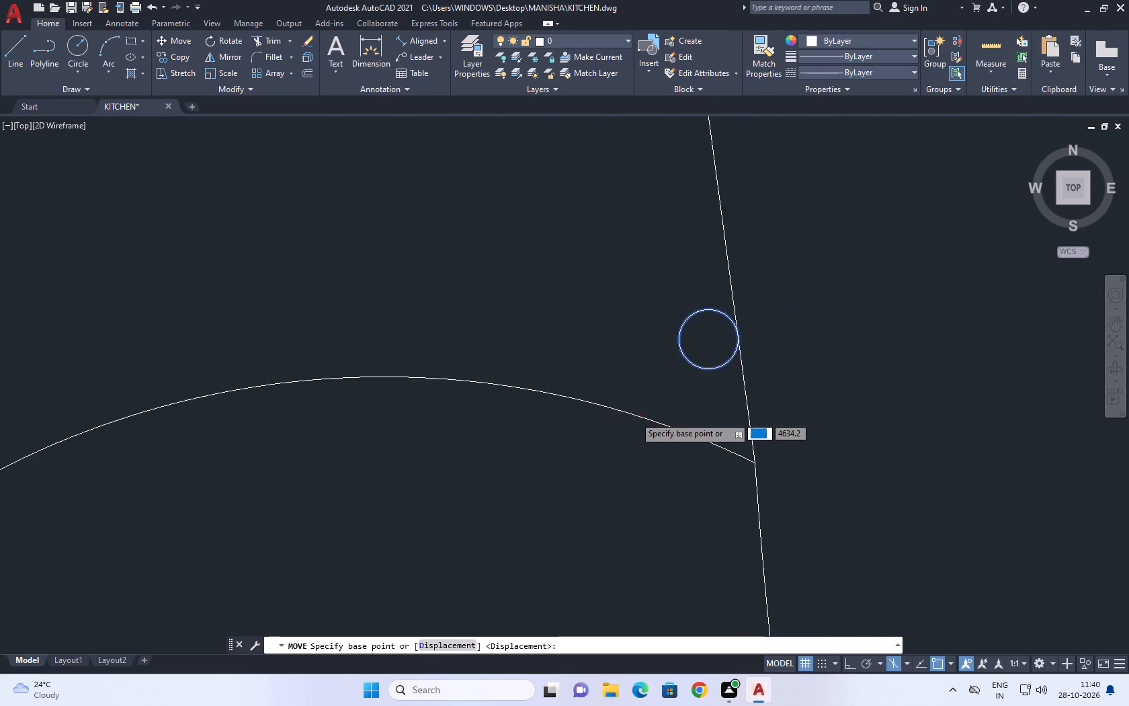
{"action": "scroll", "coordinate": [635, 417], "scroll_direction": "down", "scroll_amount": 1}
{"action": "left_click", "coordinate": [530, 402]}
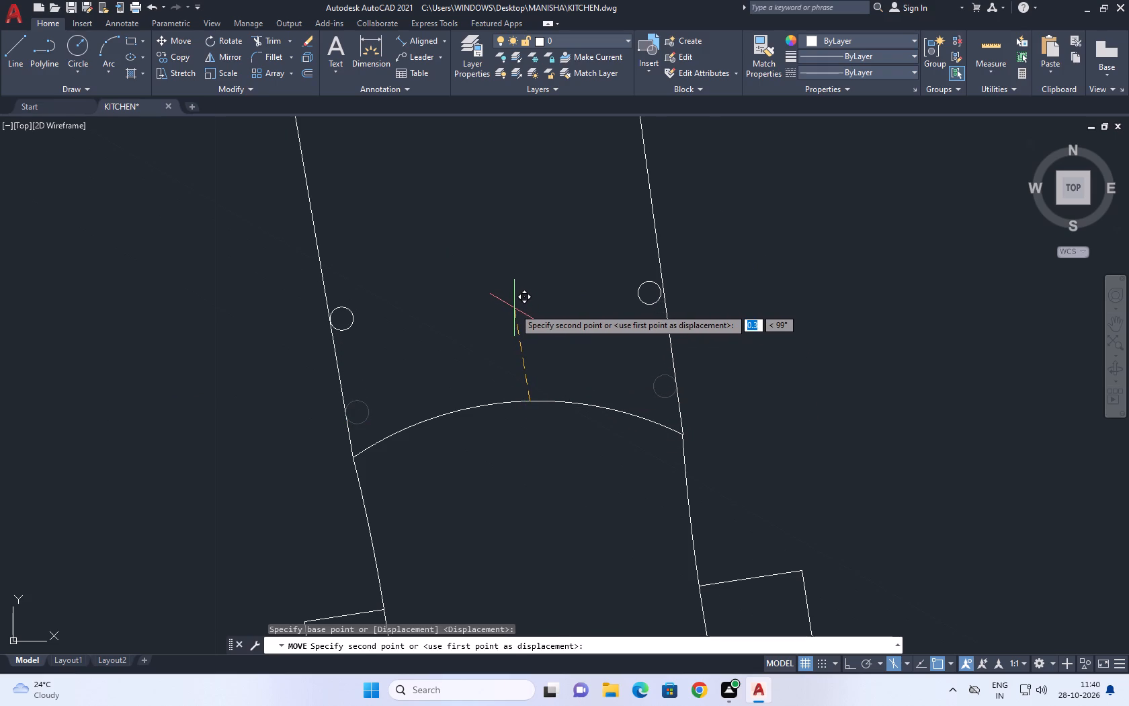
{"action": "left_click", "coordinate": [514, 308]}
Move the right small circle from its right quadrant onto the neck's right edge line.
{"action": "scroll", "coordinate": [673, 301], "scroll_direction": "up", "scroll_amount": 2}
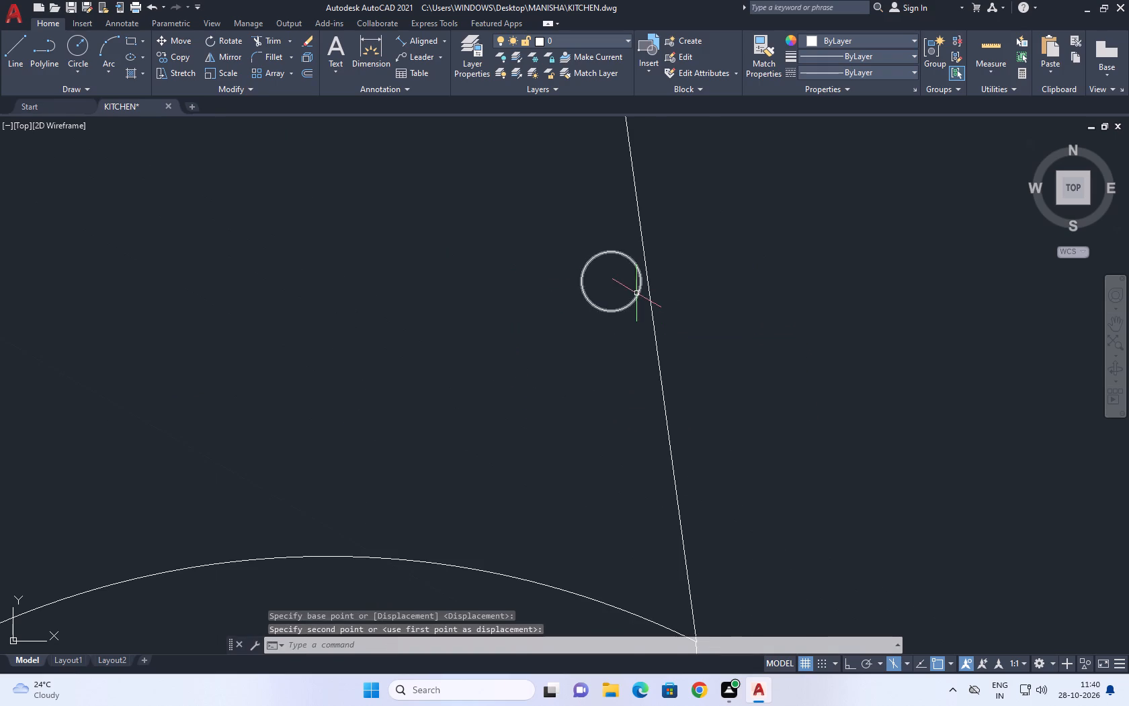
{"action": "middle_click_drag", "start_coordinate": [636, 295], "coordinate": [642, 391]}
{"action": "scroll", "coordinate": [542, 443], "scroll_direction": "up", "scroll_amount": 2}
{"action": "left_click", "coordinate": [712, 397]}
{"action": "left_click", "coordinate": [658, 315]}
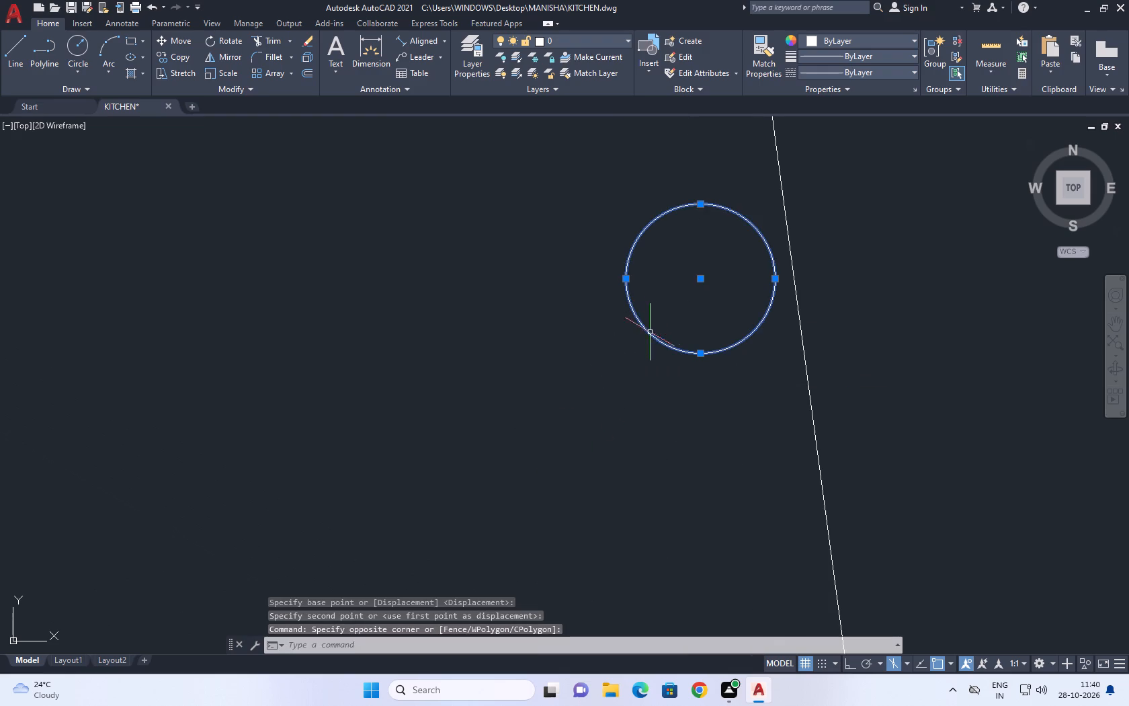
{"action": "middle_click_drag", "start_coordinate": [655, 331], "coordinate": [530, 404]}
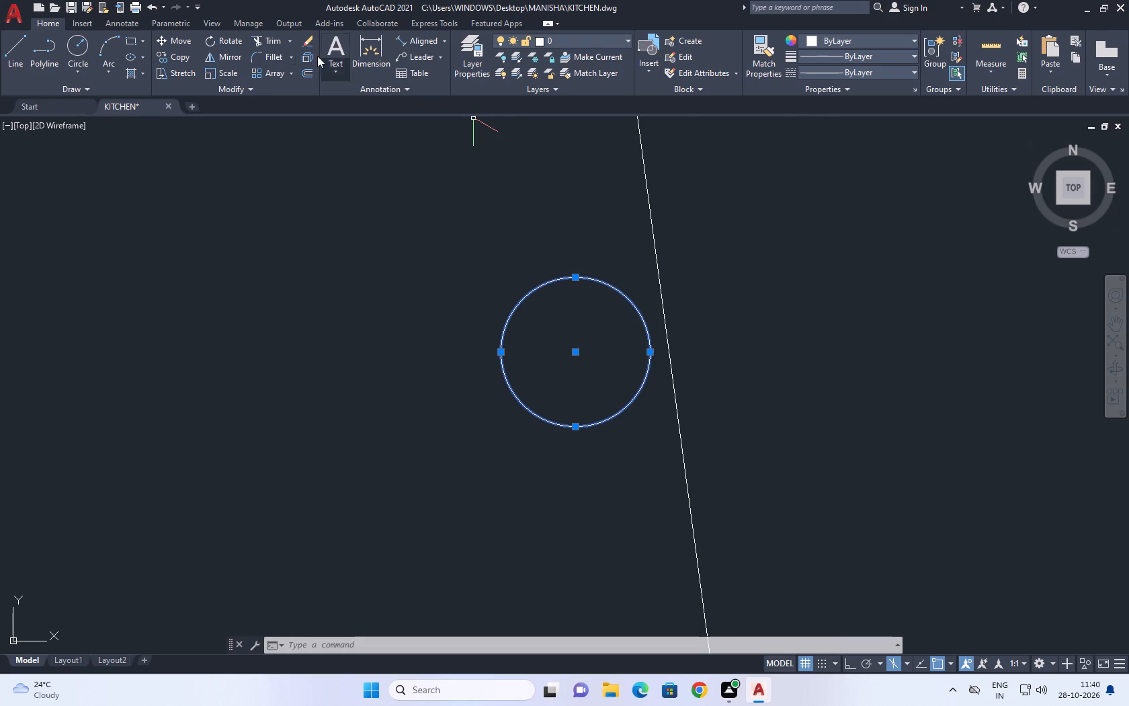
{"action": "left_click_drag", "start_coordinate": [179, 36], "coordinate": [176, 44]}
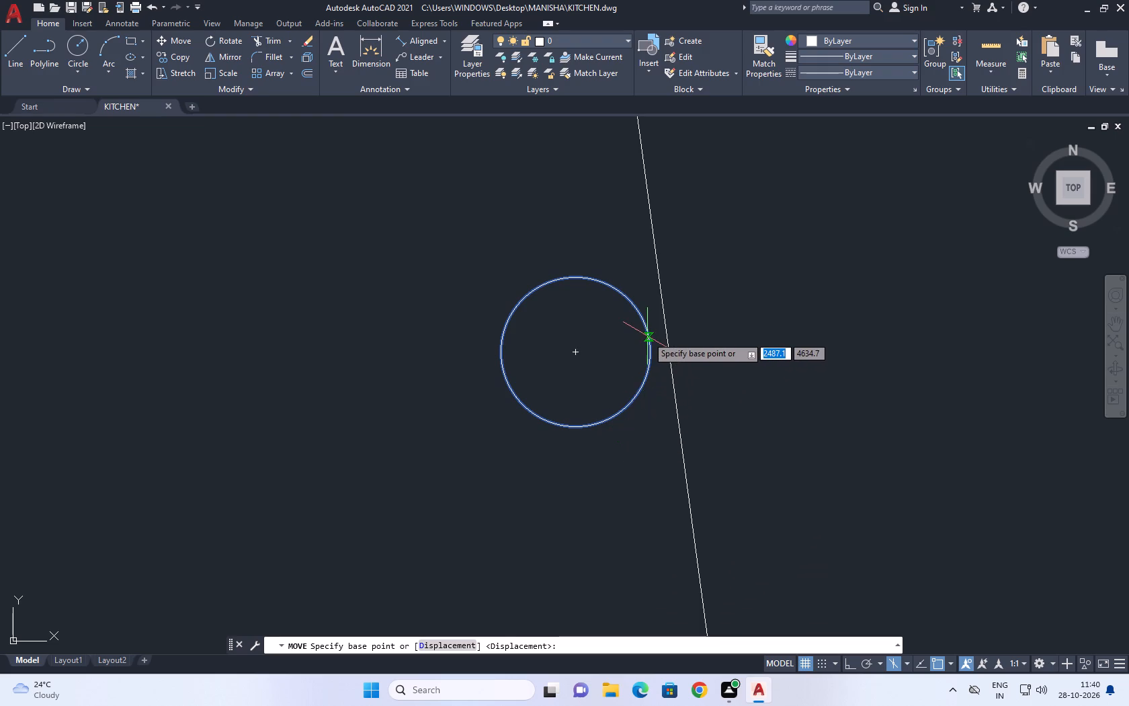
{"action": "left_click", "coordinate": [649, 350]}
{"action": "left_click", "coordinate": [670, 350]}
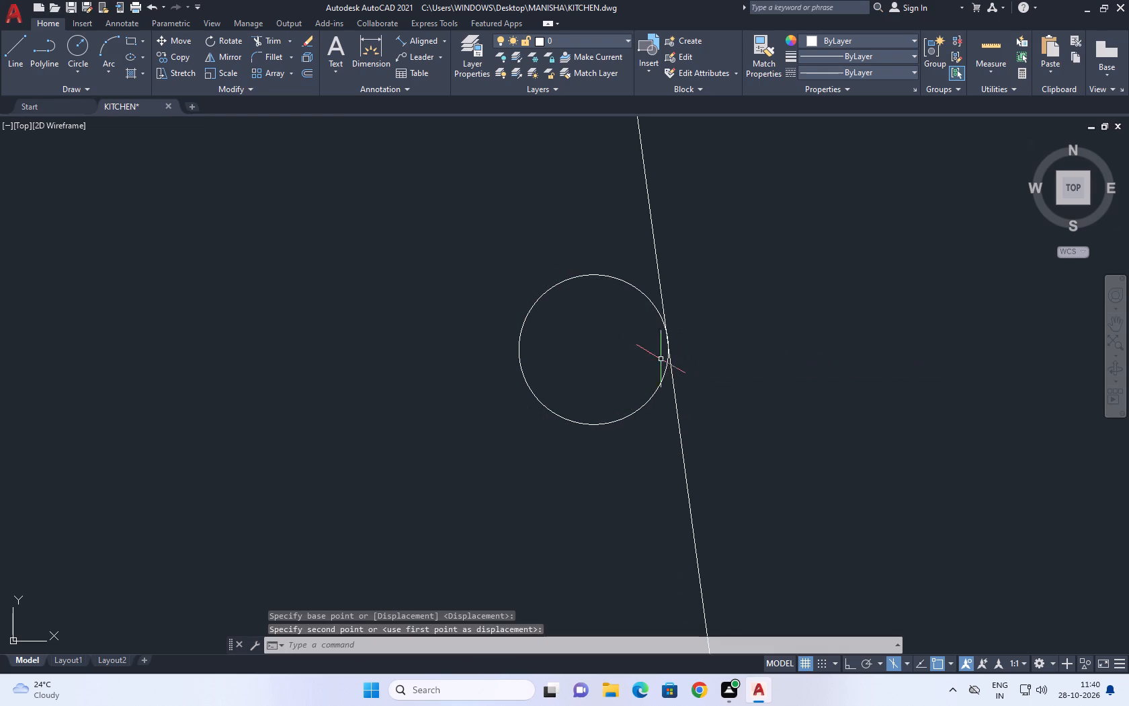
Scale the whole flask-shaped bulb inside the large circle up to about 1.9 times, from the top of its neck.
{"action": "middle_click_drag", "start_coordinate": [677, 352], "coordinate": [662, 367]}
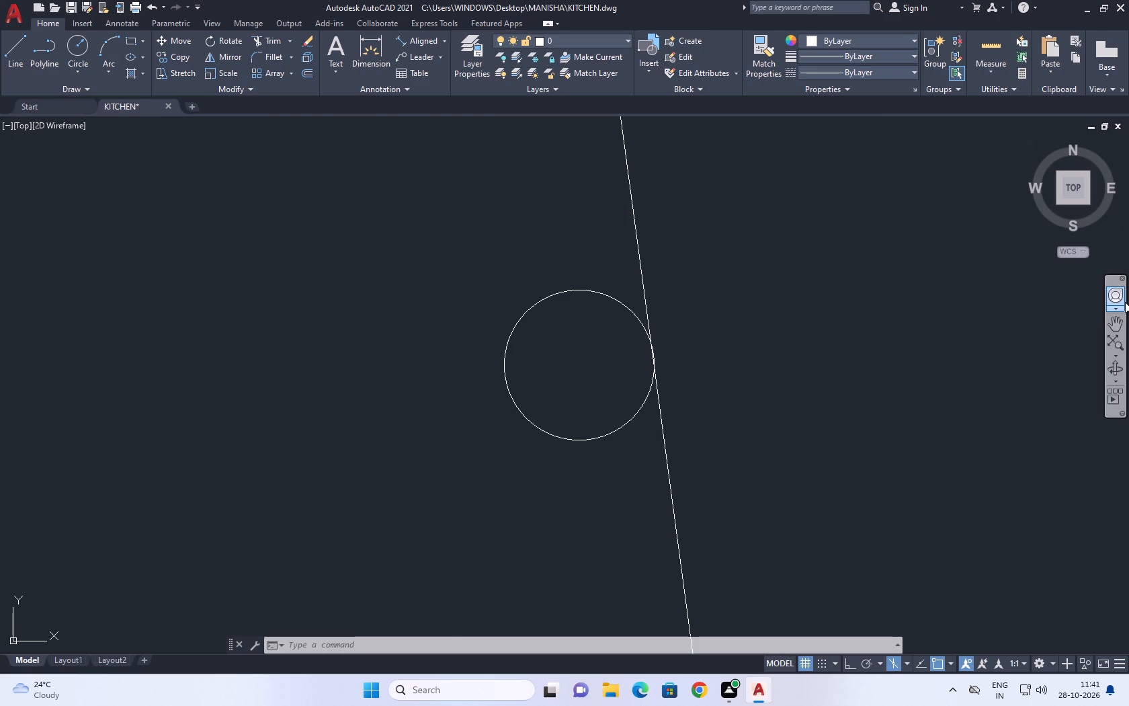
{"action": "scroll", "coordinate": [1128, 368], "scroll_direction": "up", "scroll_amount": 1}
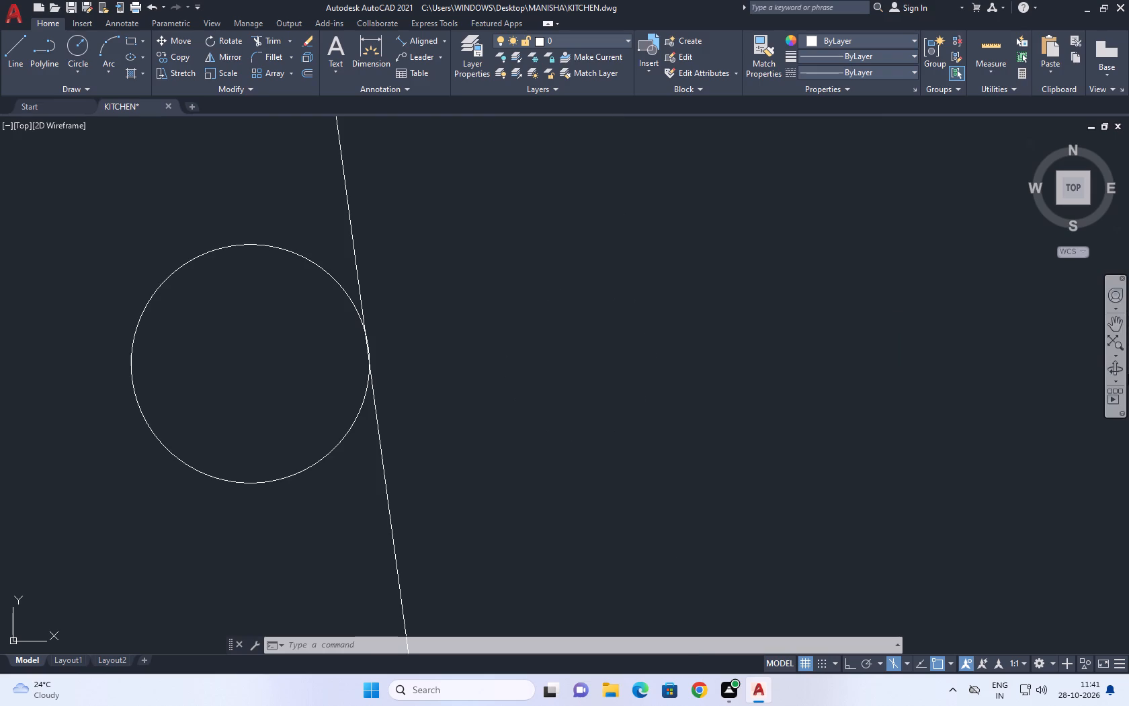
{"action": "scroll", "coordinate": [640, 377], "scroll_direction": "down", "scroll_amount": 8}
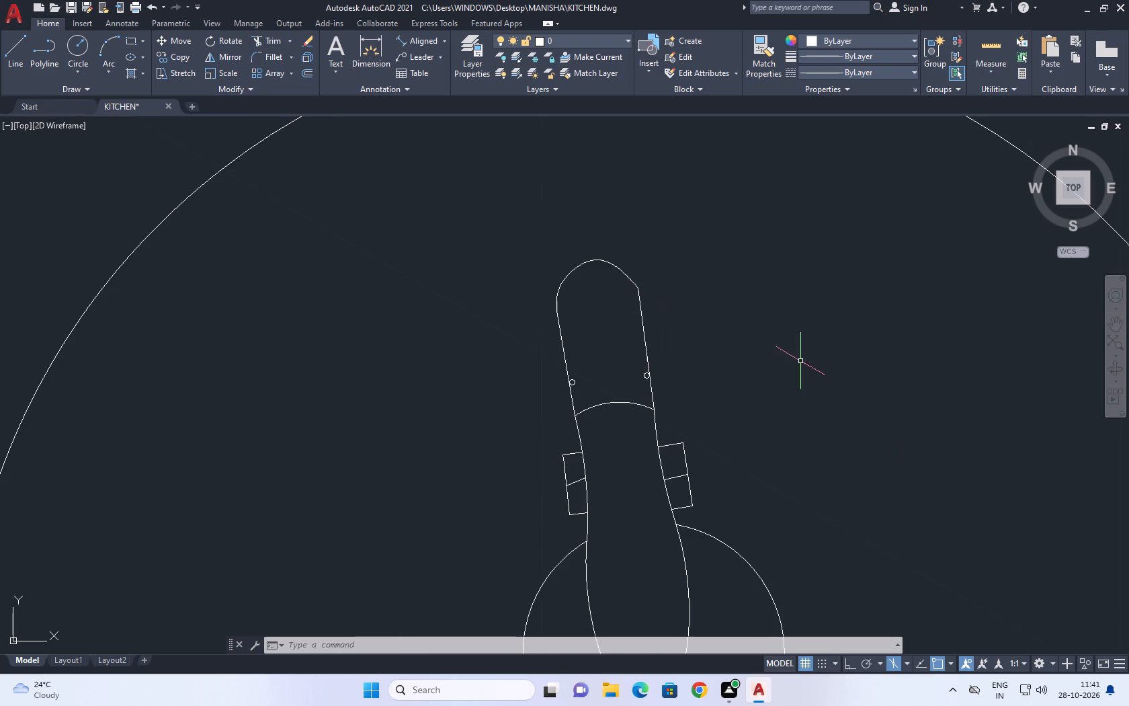
{"action": "middle_click_drag", "start_coordinate": [788, 365], "coordinate": [487, 311]}
{"action": "middle_click", "coordinate": [487, 311]}
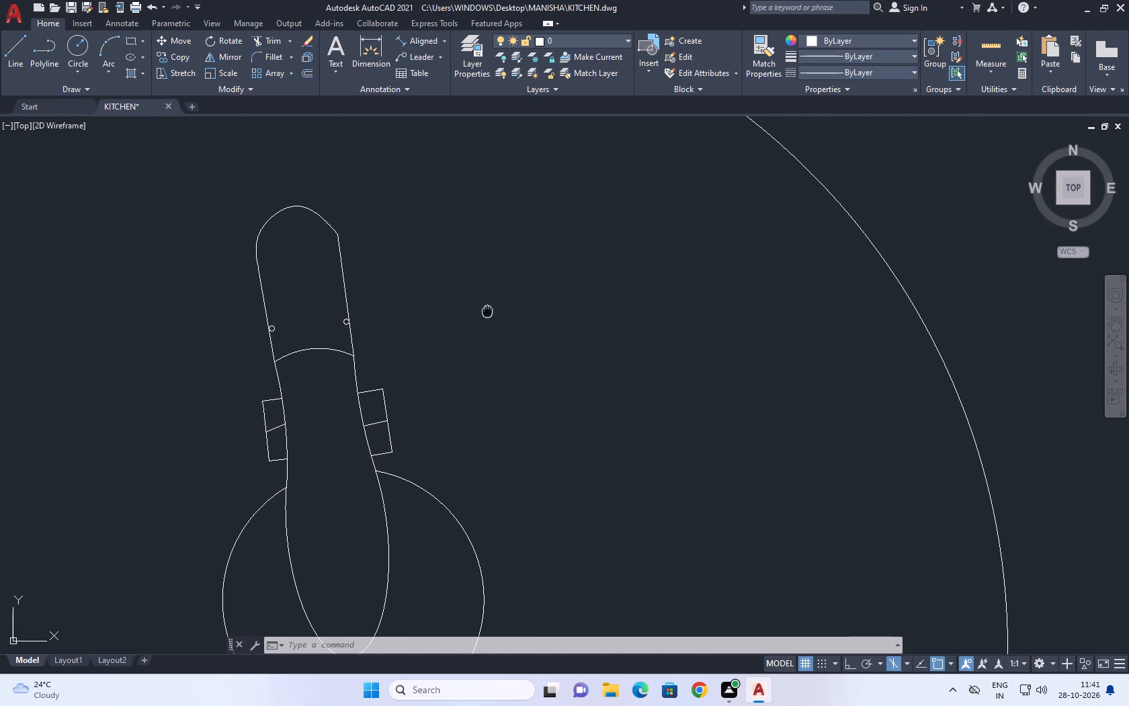
{"action": "scroll", "coordinate": [491, 322], "scroll_direction": "down", "scroll_amount": 4}
{"action": "middle_click_drag", "start_coordinate": [600, 237], "coordinate": [627, 341]}
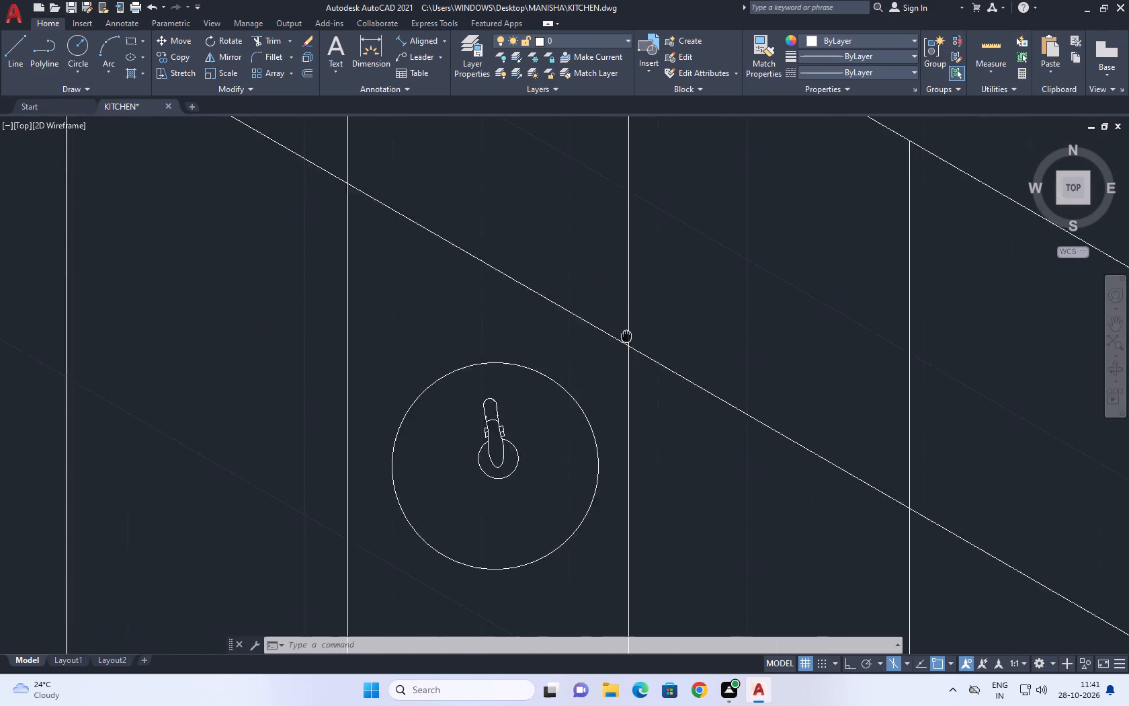
{"action": "middle_click_drag", "start_coordinate": [627, 341], "coordinate": [638, 380]}
{"action": "scroll", "coordinate": [548, 374], "scroll_direction": "down", "scroll_amount": 1}
{"action": "scroll", "coordinate": [517, 444], "scroll_direction": "up", "scroll_amount": 2}
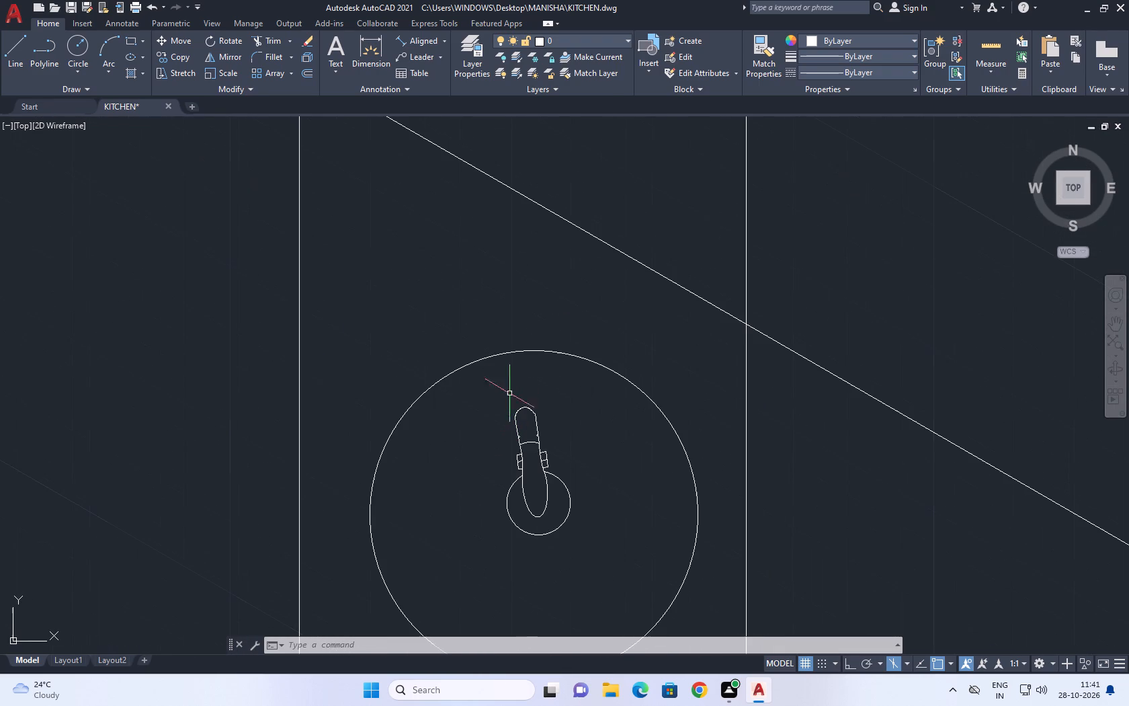
{"action": "left_click", "coordinate": [589, 433]}
{"action": "left_click", "coordinate": [503, 555]}
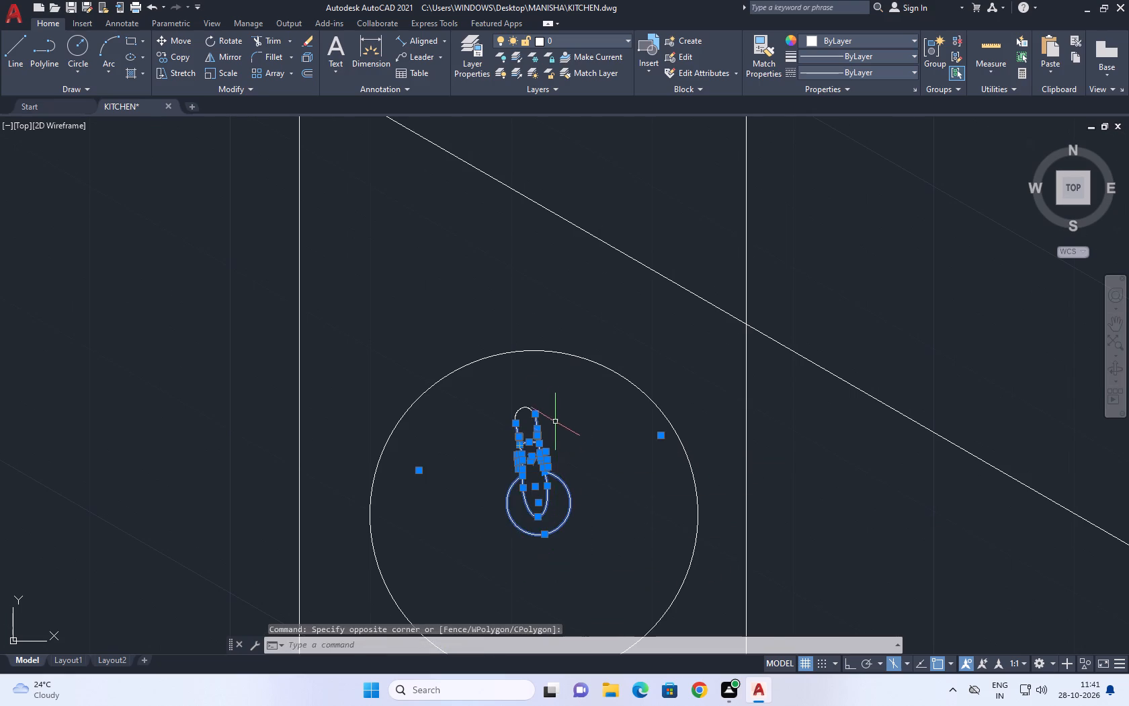
{"action": "scroll", "coordinate": [554, 420], "scroll_direction": "up", "scroll_amount": 2}
{"action": "left_click_drag", "start_coordinate": [555, 381], "coordinate": [543, 385]}
{"action": "left_click", "coordinate": [453, 407]}
{"action": "scroll", "coordinate": [556, 385], "scroll_direction": "down", "scroll_amount": 1}
{"action": "left_click", "coordinate": [564, 377]}
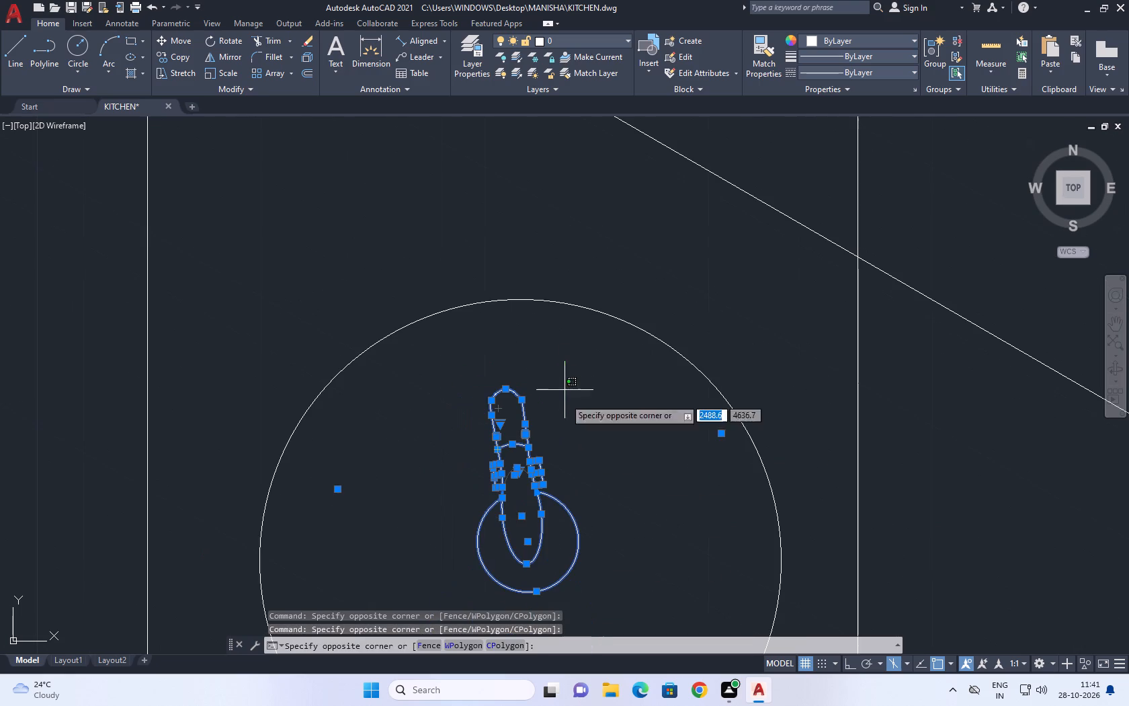
{"action": "left_click", "coordinate": [474, 587]}
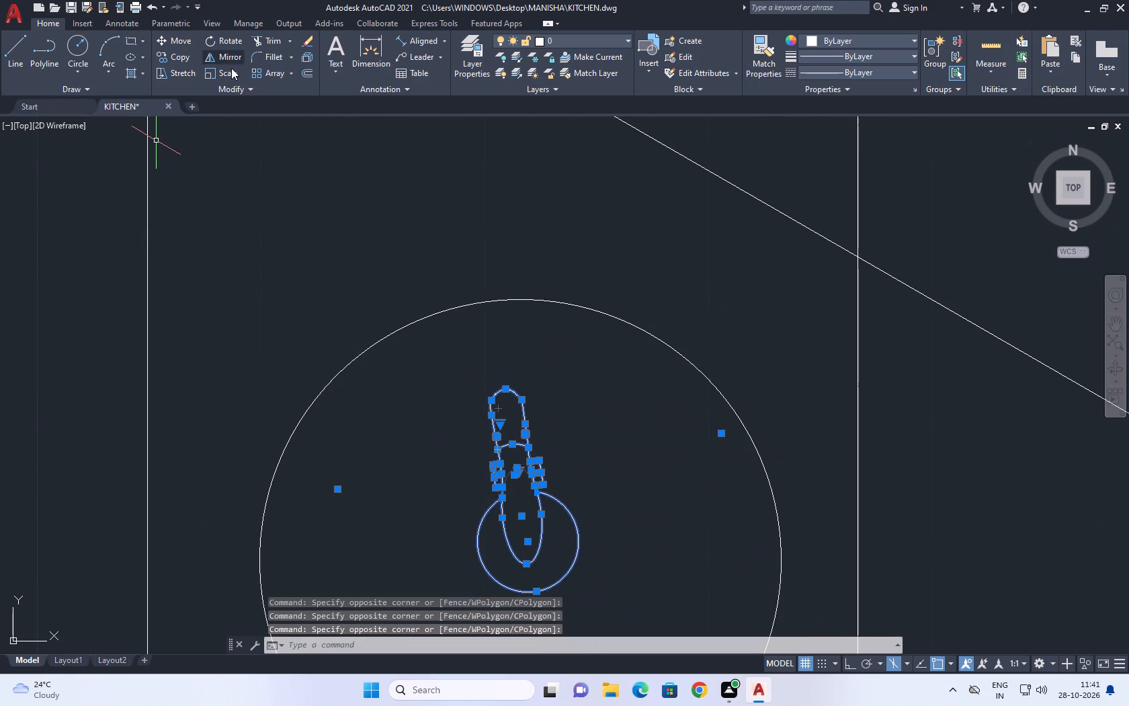
{"action": "left_click", "coordinate": [231, 70]}
{"action": "scroll", "coordinate": [485, 123], "scroll_direction": "down", "scroll_amount": 3}
{"action": "scroll", "coordinate": [491, 200], "scroll_direction": "up", "scroll_amount": 2}
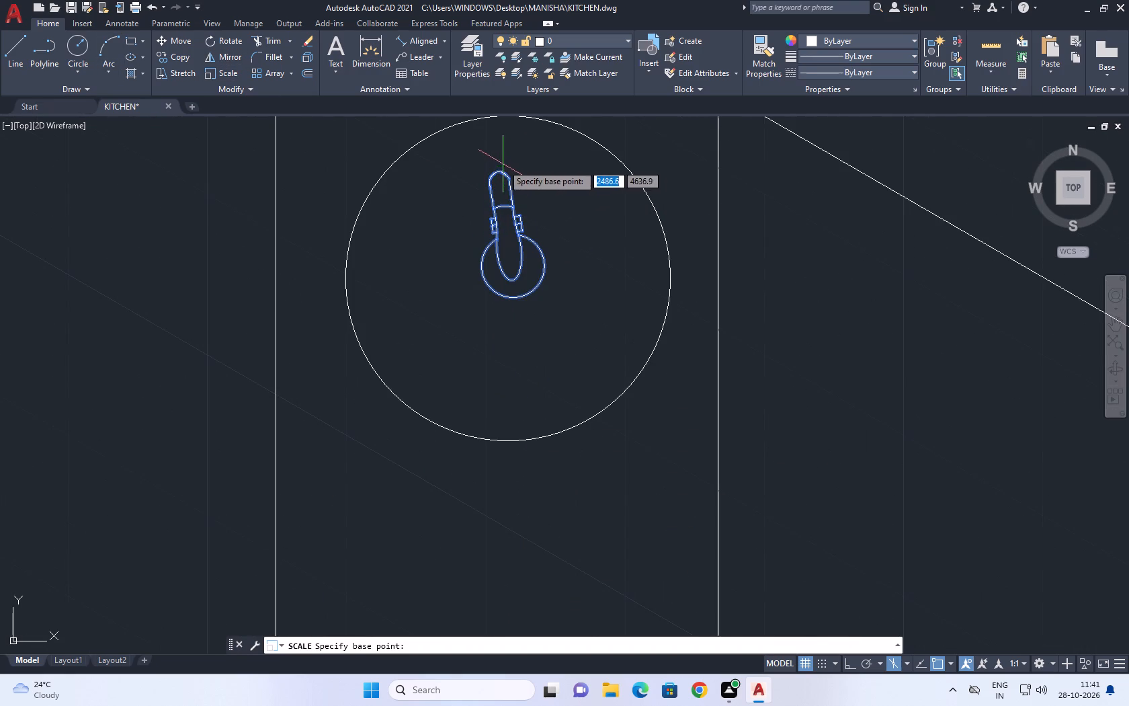
{"action": "left_click", "coordinate": [499, 171]}
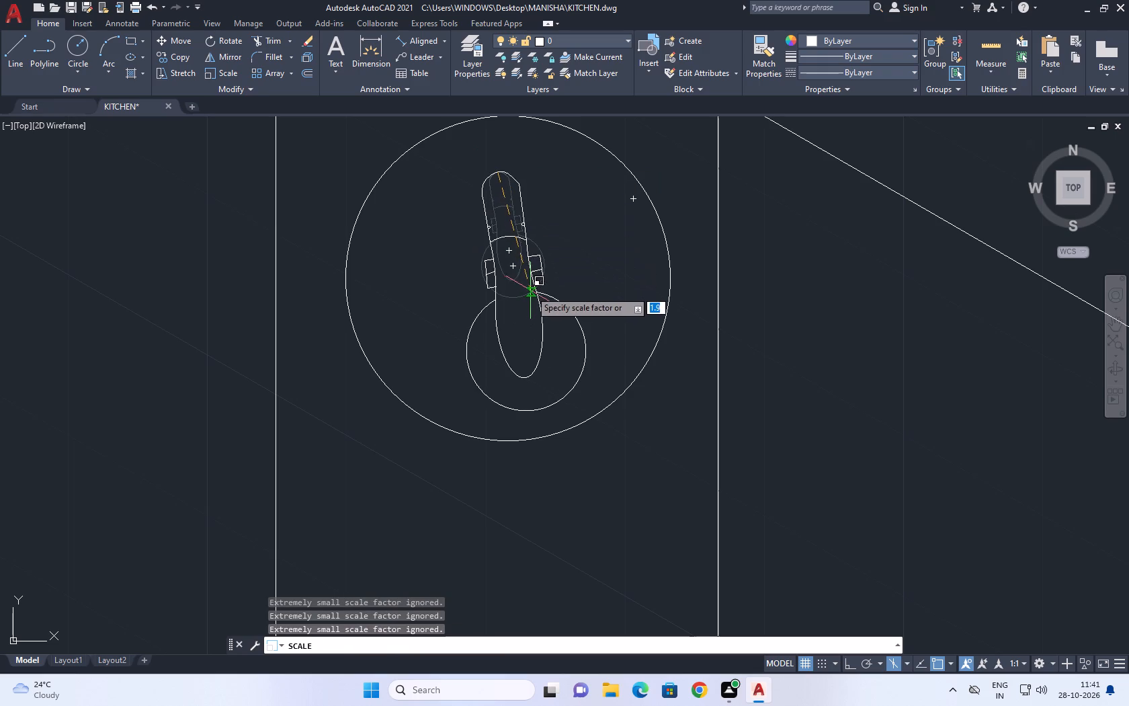
{"action": "left_click", "coordinate": [530, 290]}
Draw a vertical line about 90 long from the top of the bulb's neck up past the 217 dimension line, with Ortho on.
{"action": "scroll", "coordinate": [577, 276], "scroll_direction": "down", "scroll_amount": 2}
{"action": "middle_click_drag", "start_coordinate": [589, 274], "coordinate": [596, 423]}
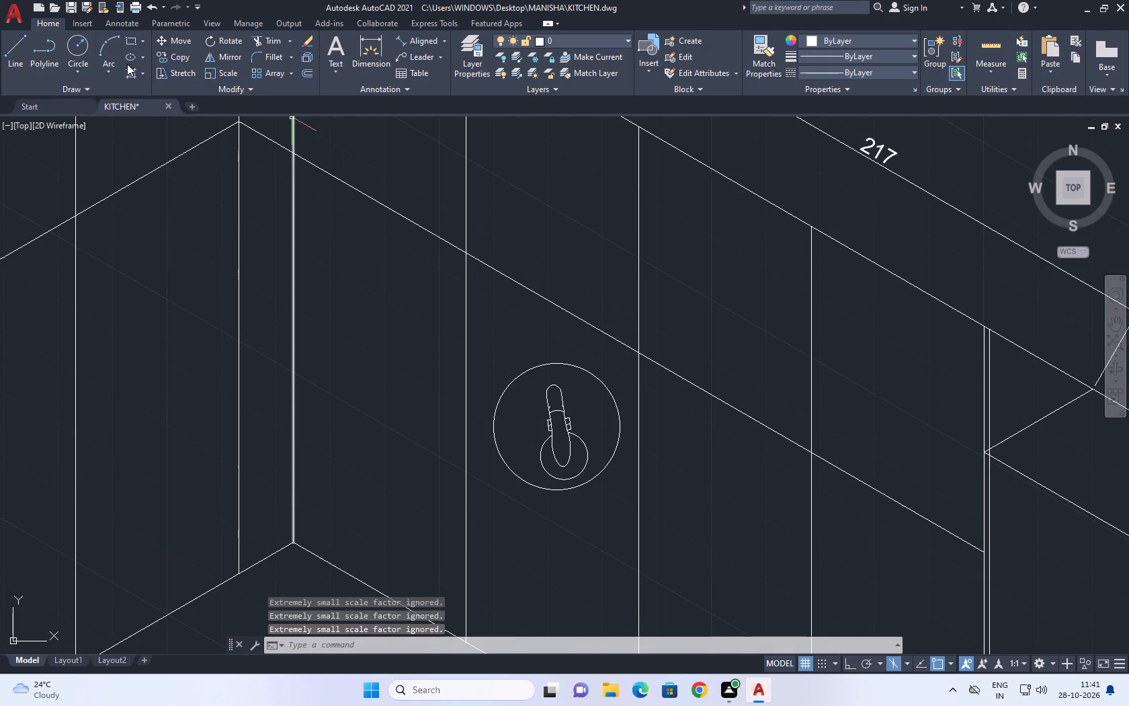
{"action": "left_click", "coordinate": [3, 44]}
{"action": "middle_click_drag", "start_coordinate": [544, 382], "coordinate": [562, 427]}
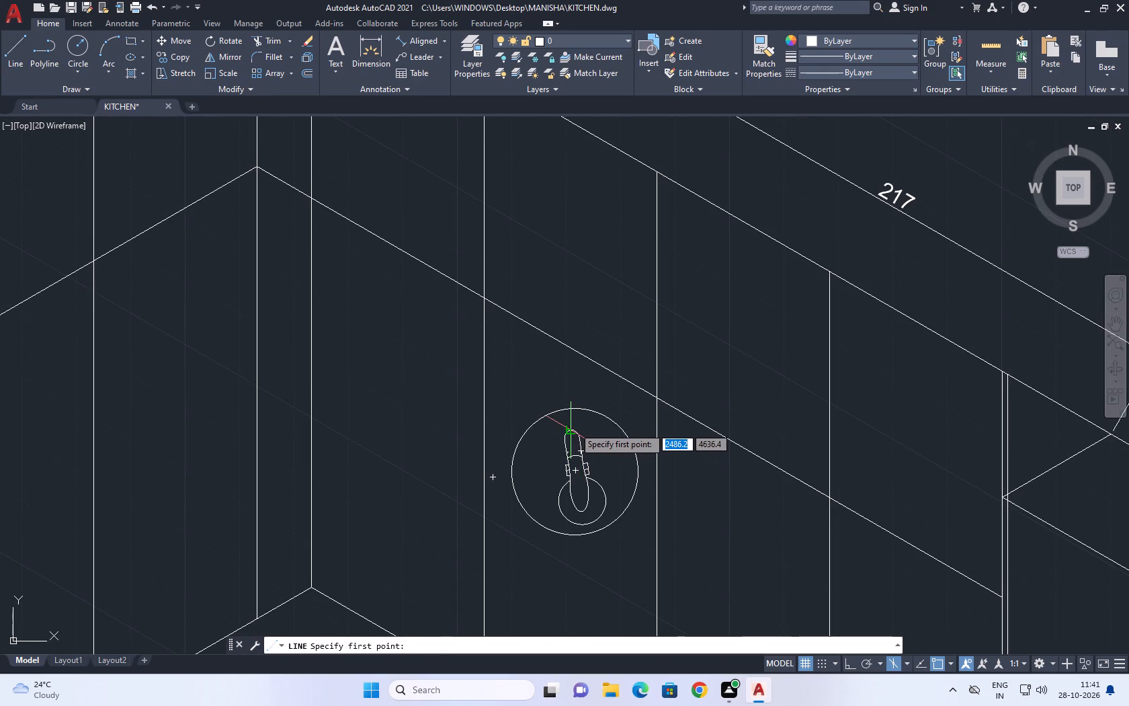
{"action": "left_click", "coordinate": [574, 427]}
{"action": "scroll", "coordinate": [569, 282], "scroll_direction": "down", "scroll_amount": 1}
{"action": "middle_click_drag", "start_coordinate": [560, 216], "coordinate": [560, 356]}
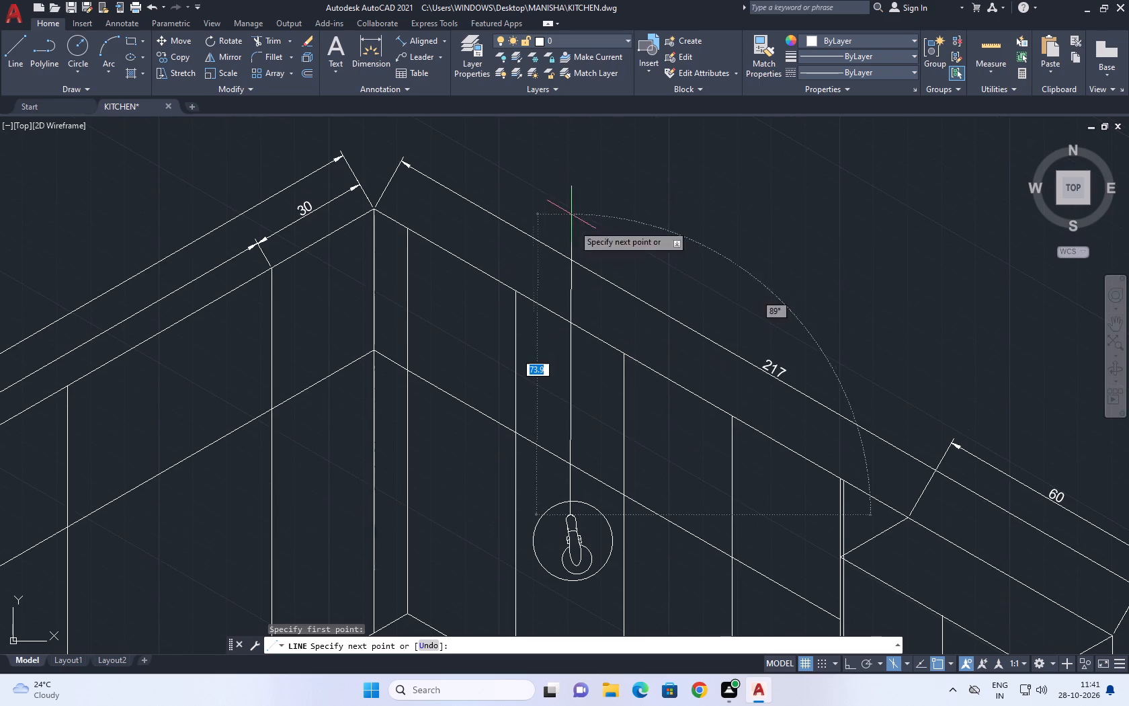
{"action": "key", "text": "F8"}
{"action": "middle_click_drag", "start_coordinate": [564, 171], "coordinate": [568, 274]}
{"action": "middle_click", "coordinate": [568, 274]}
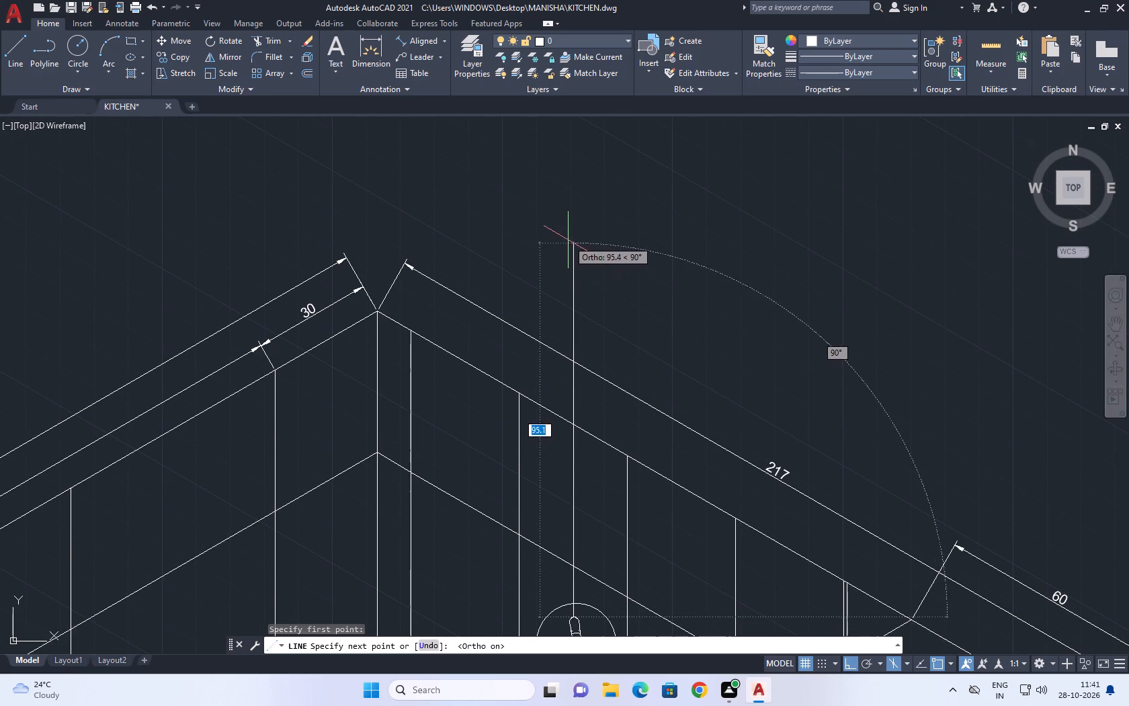
{"action": "left_click", "coordinate": [570, 256]}
{"action": "right_click", "coordinate": [586, 221]}
{"action": "left_click", "coordinate": [613, 243]}
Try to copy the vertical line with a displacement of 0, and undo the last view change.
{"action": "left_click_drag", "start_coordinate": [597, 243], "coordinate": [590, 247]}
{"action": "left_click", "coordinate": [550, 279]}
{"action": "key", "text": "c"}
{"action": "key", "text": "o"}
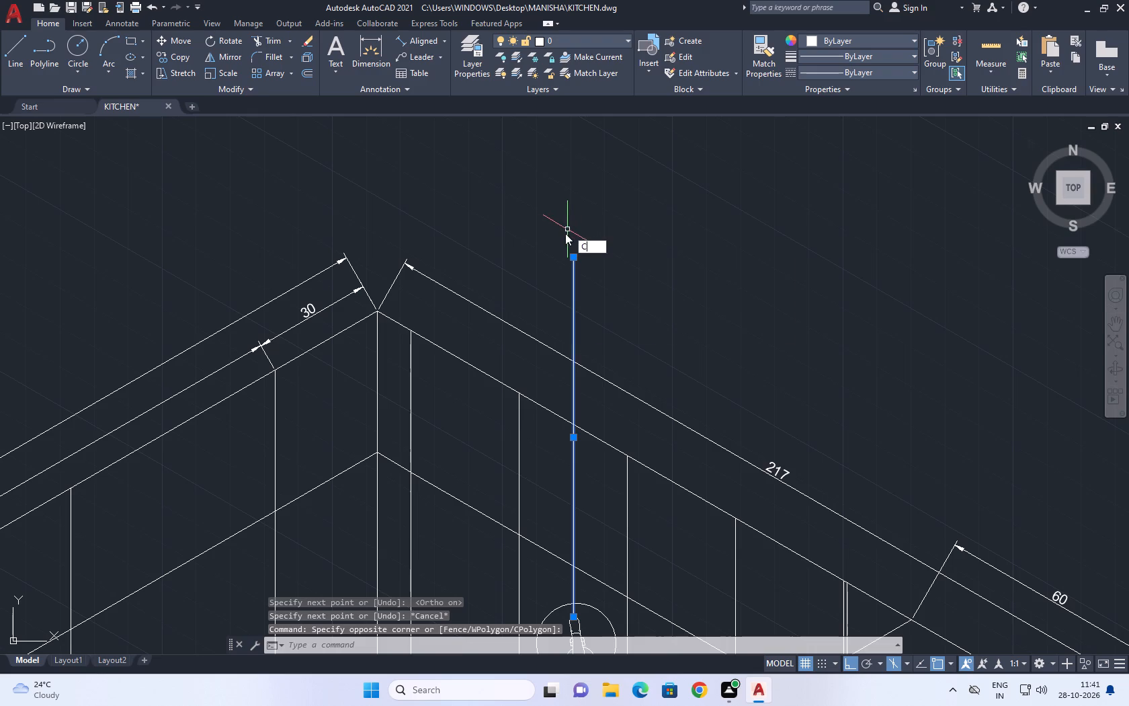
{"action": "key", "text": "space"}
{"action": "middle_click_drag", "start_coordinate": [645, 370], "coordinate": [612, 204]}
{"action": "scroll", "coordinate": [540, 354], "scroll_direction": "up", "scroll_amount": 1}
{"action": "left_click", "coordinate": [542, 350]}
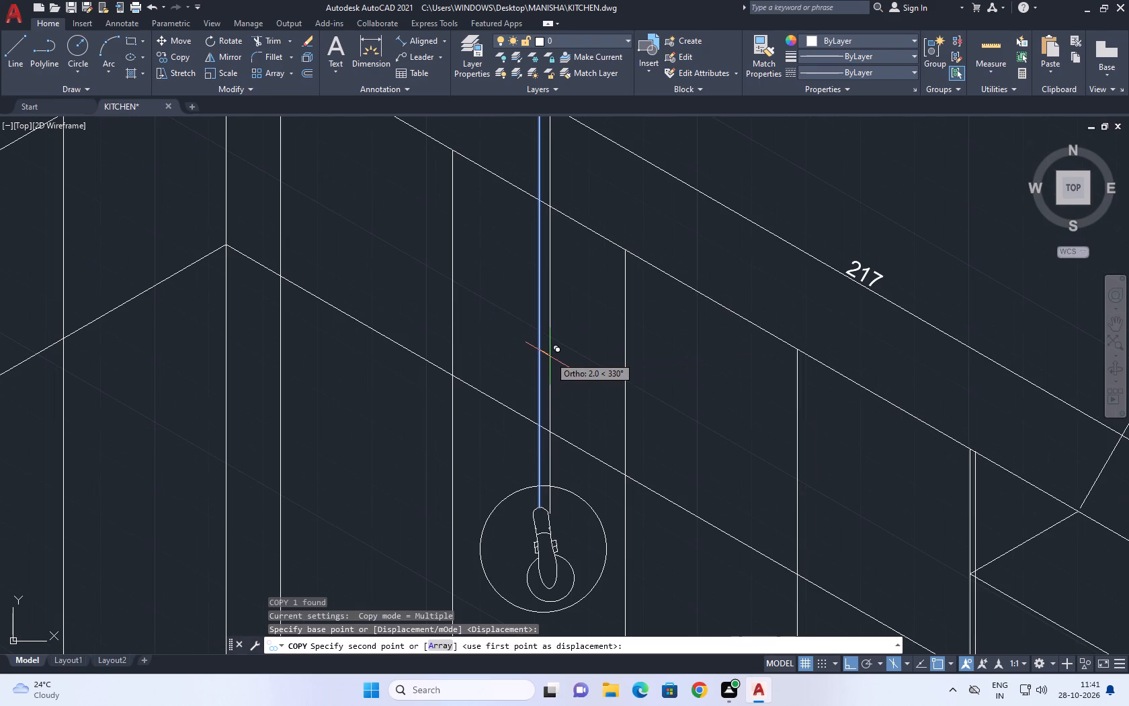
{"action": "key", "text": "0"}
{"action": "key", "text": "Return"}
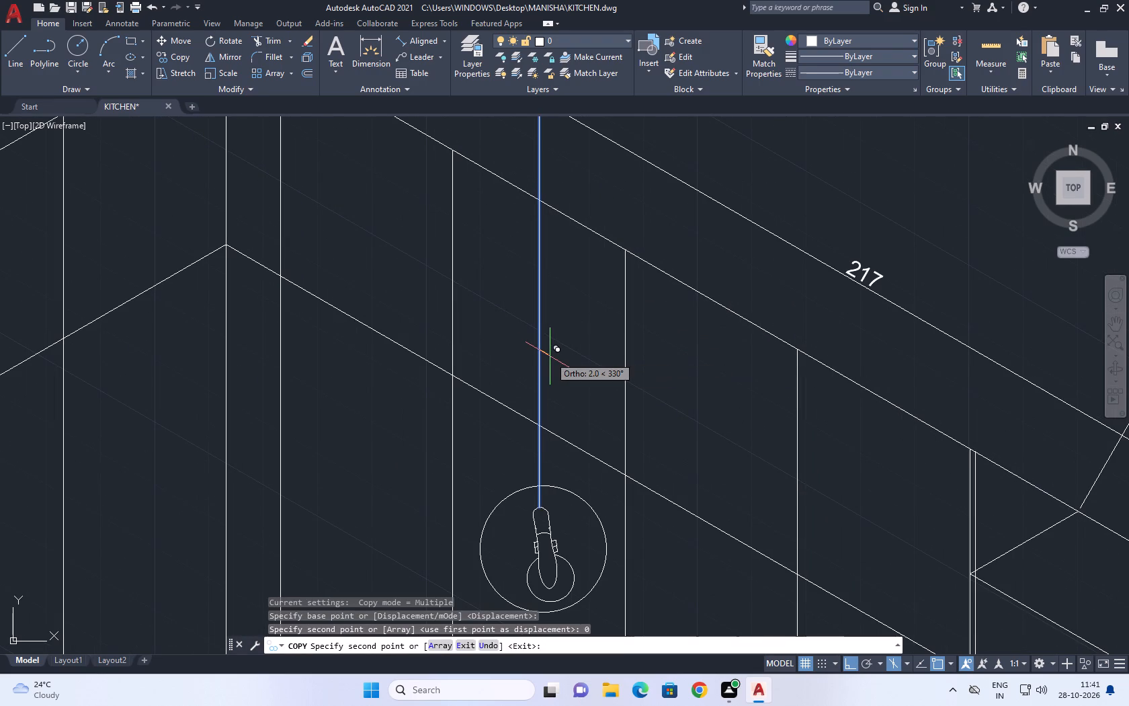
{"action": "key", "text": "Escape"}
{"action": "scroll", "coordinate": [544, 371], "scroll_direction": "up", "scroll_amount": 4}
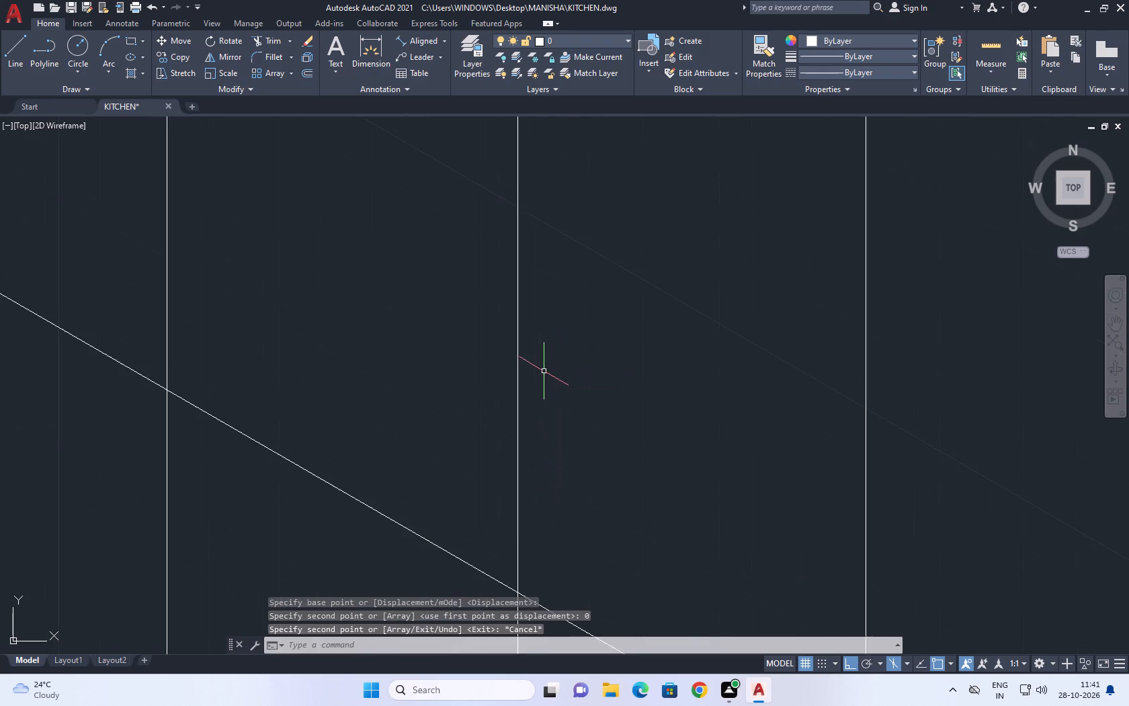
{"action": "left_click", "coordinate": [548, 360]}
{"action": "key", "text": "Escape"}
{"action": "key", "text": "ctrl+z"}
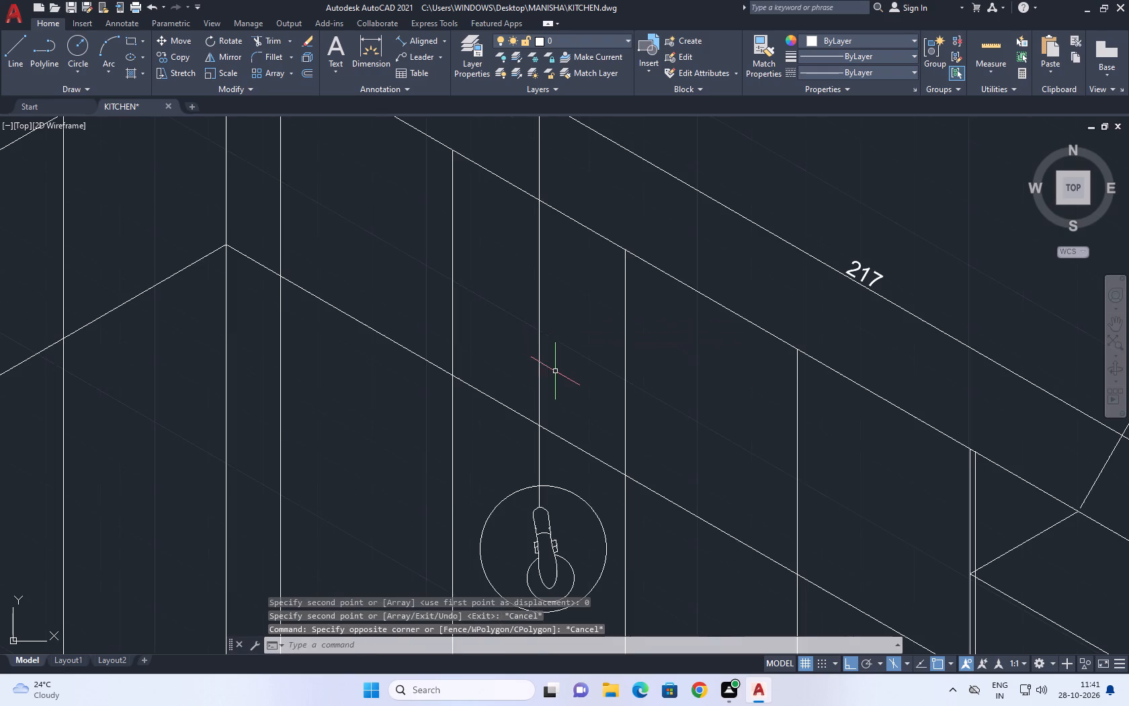
Copy the vertical line above the bulb 0.25 to each side along the isometric direction.
{"action": "left_click", "coordinate": [556, 356]}
{"action": "left_click", "coordinate": [523, 325]}
{"action": "middle_click_drag", "start_coordinate": [533, 329], "coordinate": [541, 333]}
{"action": "scroll", "coordinate": [540, 332], "scroll_direction": "up", "scroll_amount": 1}
{"action": "key", "text": "c"}
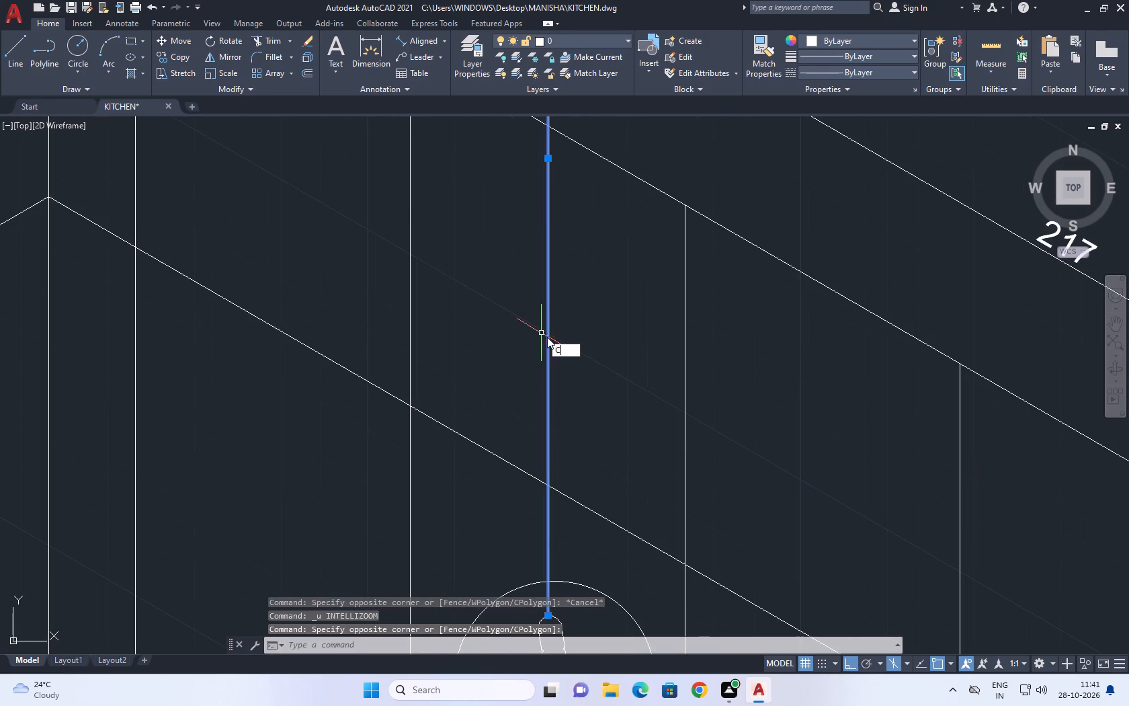
{"action": "key", "text": "o"}
{"action": "key", "text": "space"}
{"action": "scroll", "coordinate": [550, 414], "scroll_direction": "up", "scroll_amount": 2}
{"action": "left_click", "coordinate": [549, 413]}
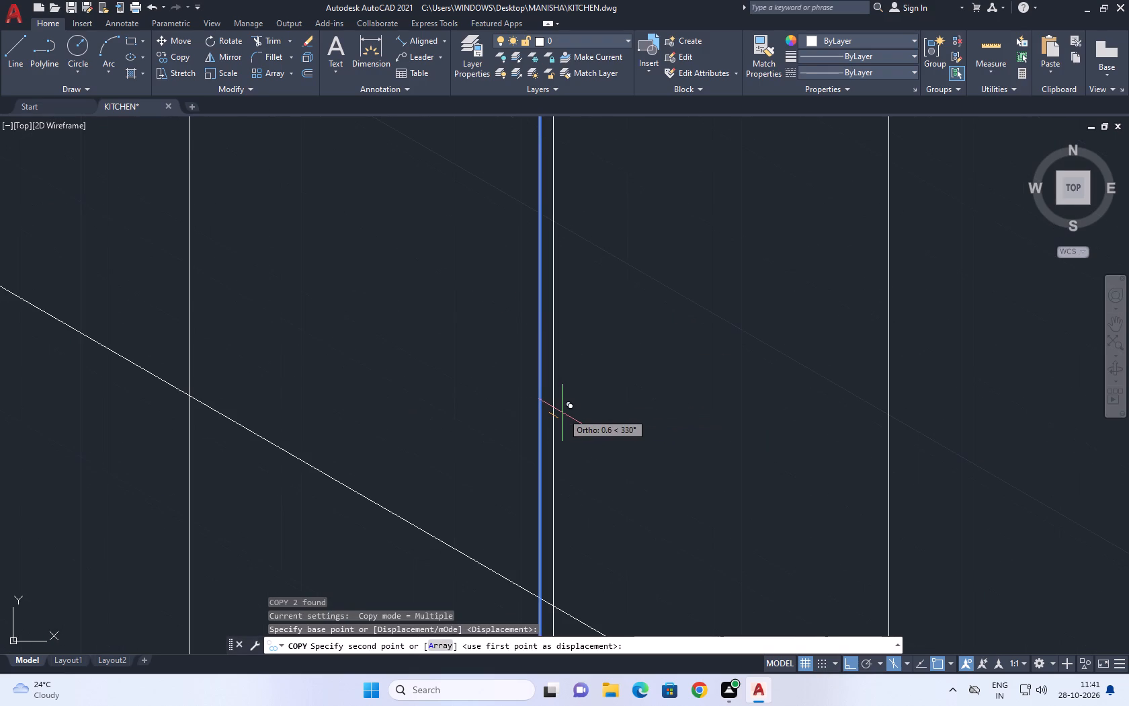
{"action": "type", "text": "0.25"}
{"action": "key", "text": "Return"}
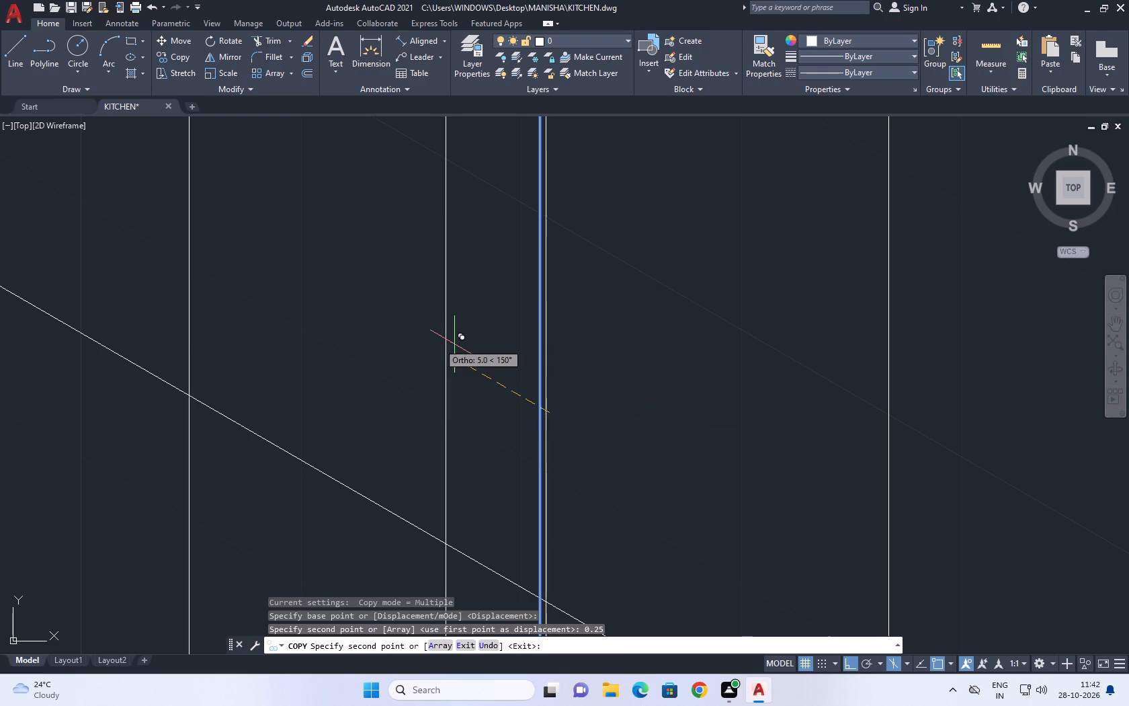
{"action": "type", "text": "0.25"}
{"action": "key", "text": "Return"}
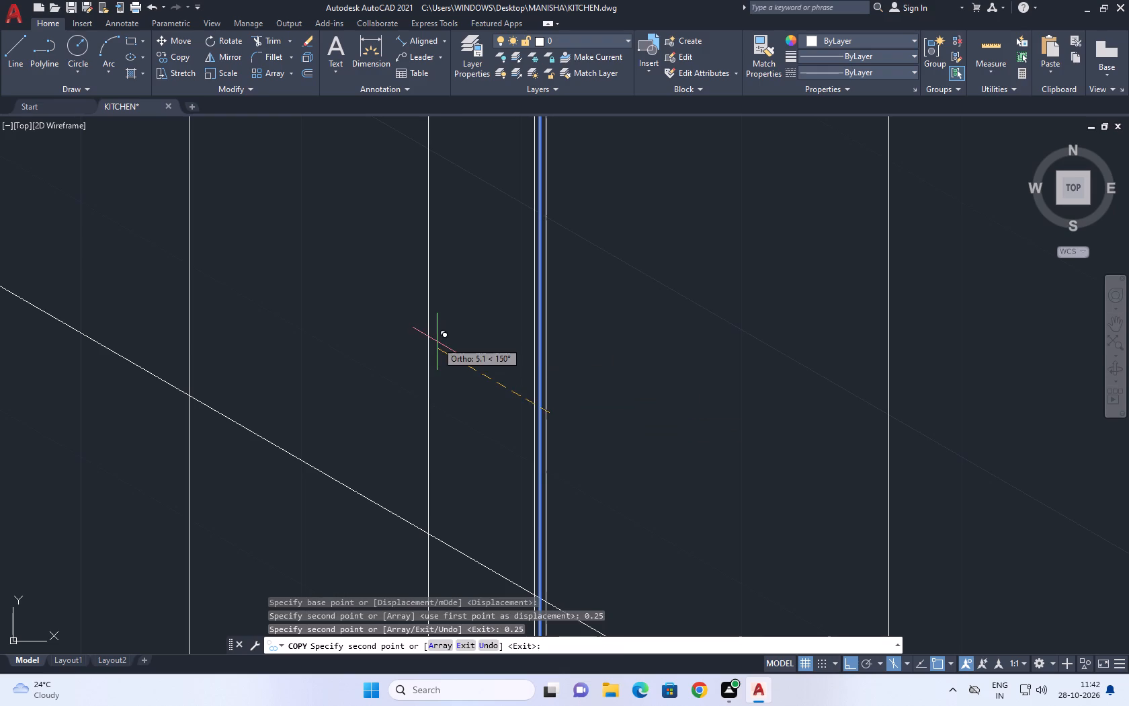
{"action": "key", "text": "Escape"}
Delete the two overlapping centre lines between the offset copies, leaving only the outer cord lines.
{"action": "scroll", "coordinate": [532, 392], "scroll_direction": "up", "scroll_amount": 1}
{"action": "left_click", "coordinate": [544, 379]}
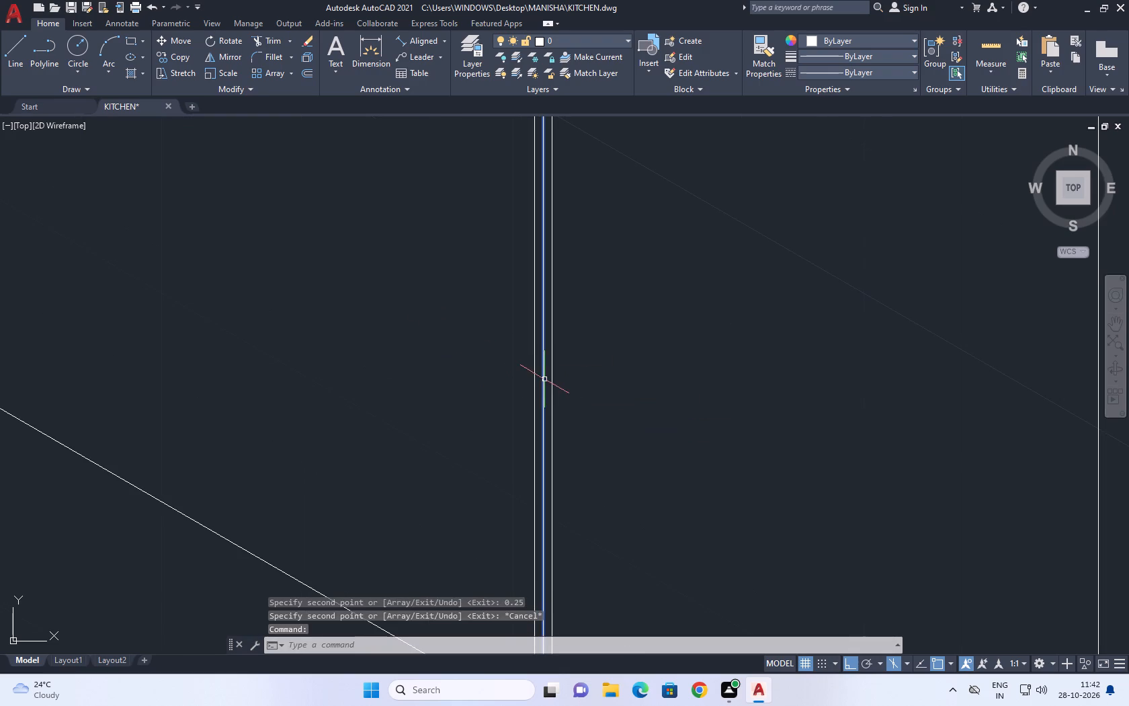
{"action": "key", "text": "Delete"}
{"action": "scroll", "coordinate": [632, 381], "scroll_direction": "down", "scroll_amount": 6}
{"action": "scroll", "coordinate": [632, 453], "scroll_direction": "up", "scroll_amount": 3}
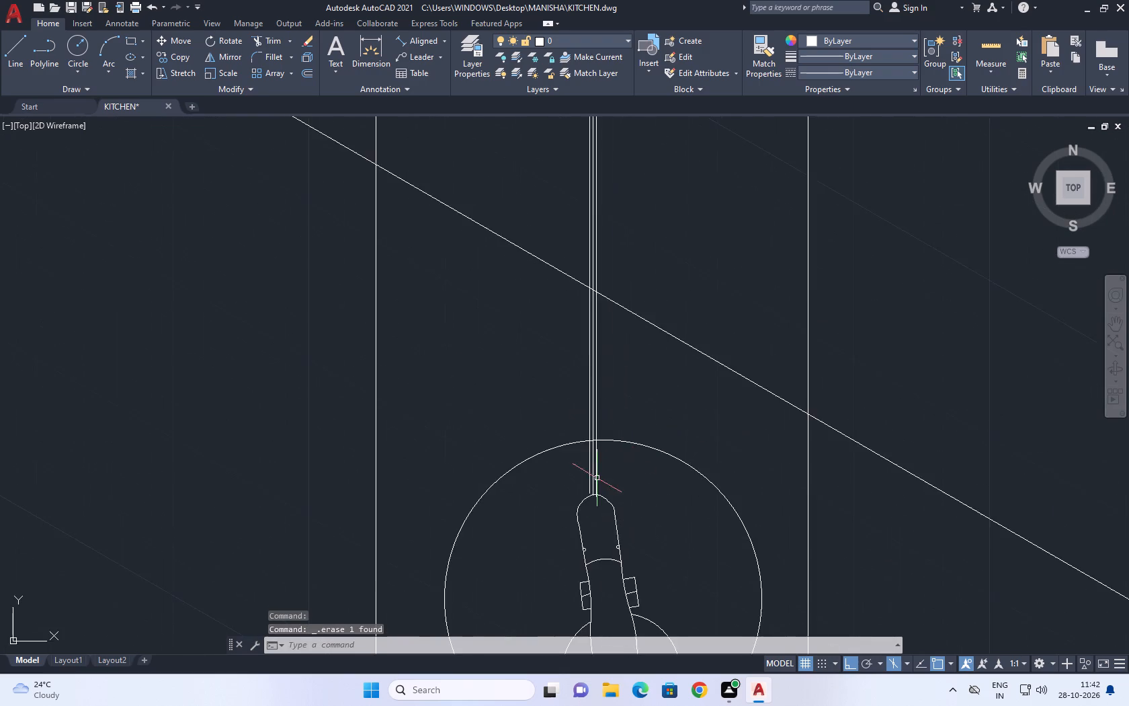
{"action": "scroll", "coordinate": [577, 501], "scroll_direction": "up", "scroll_amount": 4}
{"action": "scroll", "coordinate": [643, 467], "scroll_direction": "up", "scroll_amount": 3}
{"action": "left_click_drag", "start_coordinate": [711, 421], "coordinate": [704, 414]}
{"action": "left_click", "coordinate": [675, 379]}
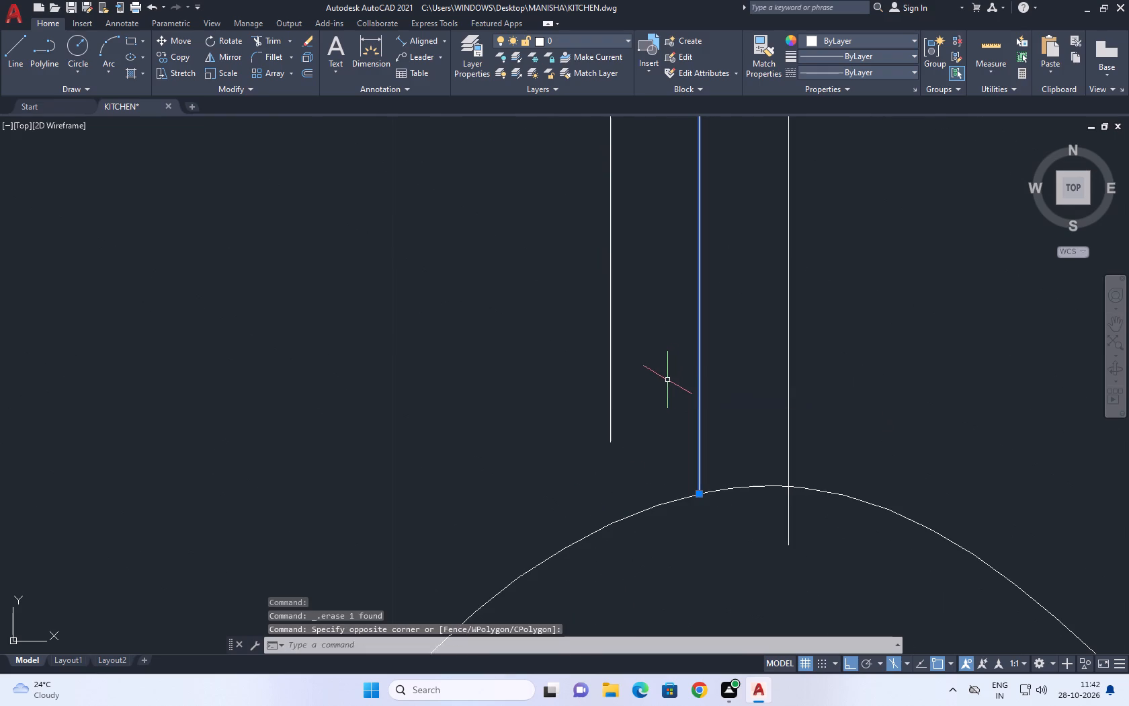
{"action": "key", "text": "Delete"}
Extend the left cord line down to the arc at the top of the bulb's neck.
{"action": "key", "text": "e"}
{"action": "key", "text": "x"}
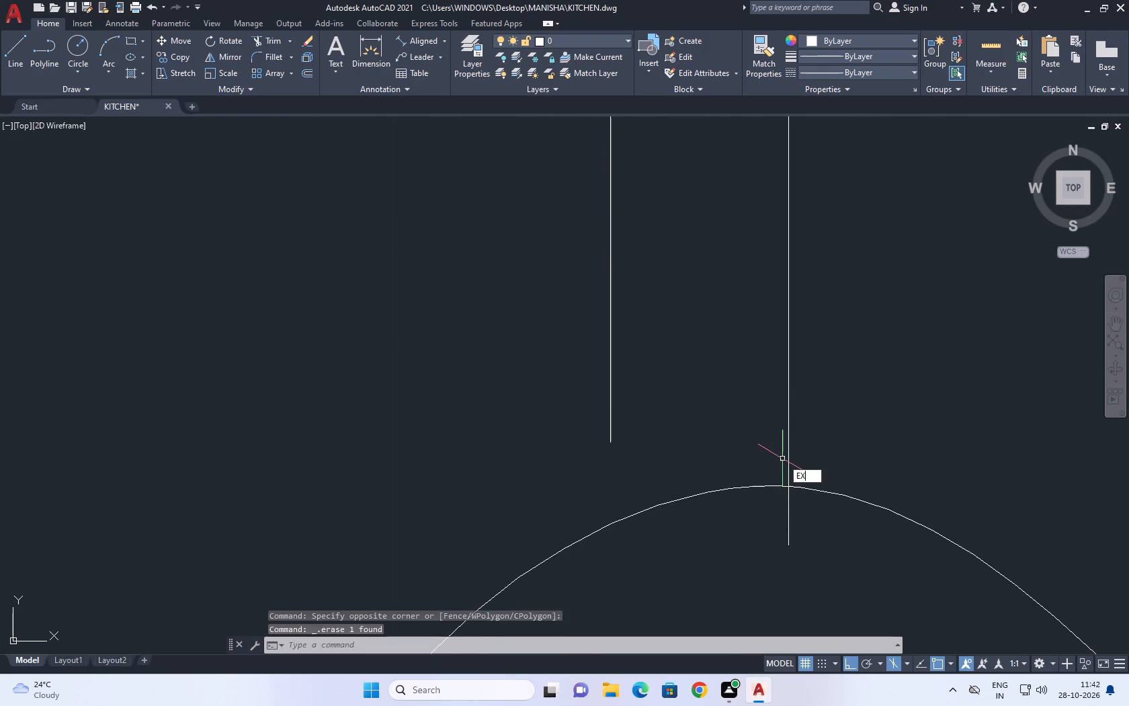
{"action": "key", "text": "space"}
{"action": "left_click_drag", "start_coordinate": [688, 379], "coordinate": [638, 358]}
{"action": "left_click", "coordinate": [550, 406]}
{"action": "left_click", "coordinate": [644, 426]}
{"action": "key", "text": "Escape"}
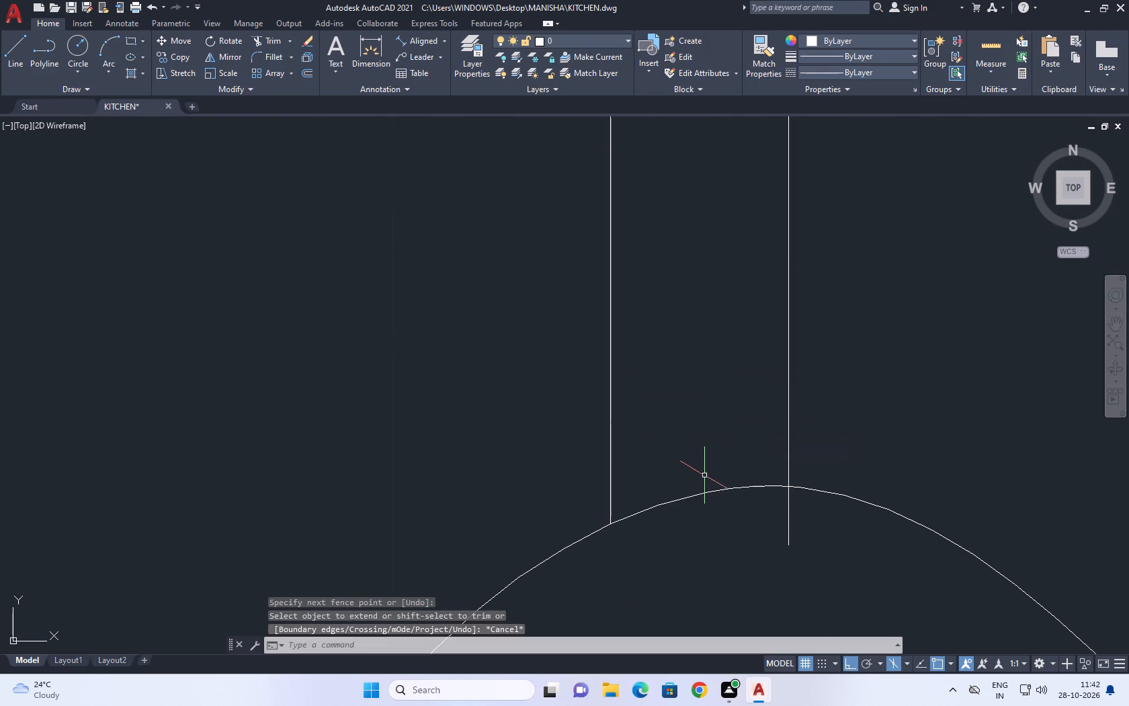
Trim the lower end of the right cord line where it passes below the neck's top arc.
{"action": "key", "text": "t"}
{"action": "key", "text": "r"}
{"action": "key", "text": "space"}
{"action": "left_click", "coordinate": [815, 526]}
{"action": "left_click", "coordinate": [730, 523]}
Trim the large circle and the sloping cabinet line where they cross between the two cord lines.
{"action": "scroll", "coordinate": [831, 482], "scroll_direction": "down", "scroll_amount": 8}
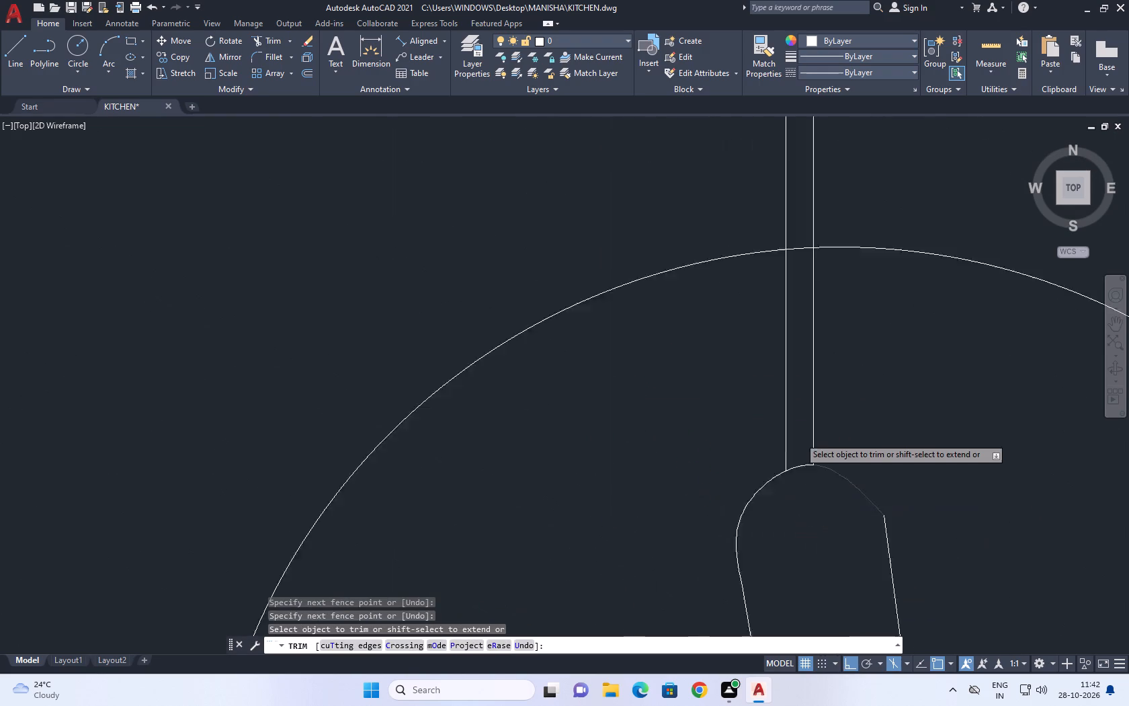
{"action": "scroll", "coordinate": [799, 435], "scroll_direction": "down", "scroll_amount": 6}
{"action": "scroll", "coordinate": [802, 424], "scroll_direction": "up", "scroll_amount": 4}
{"action": "left_click", "coordinate": [794, 392]}
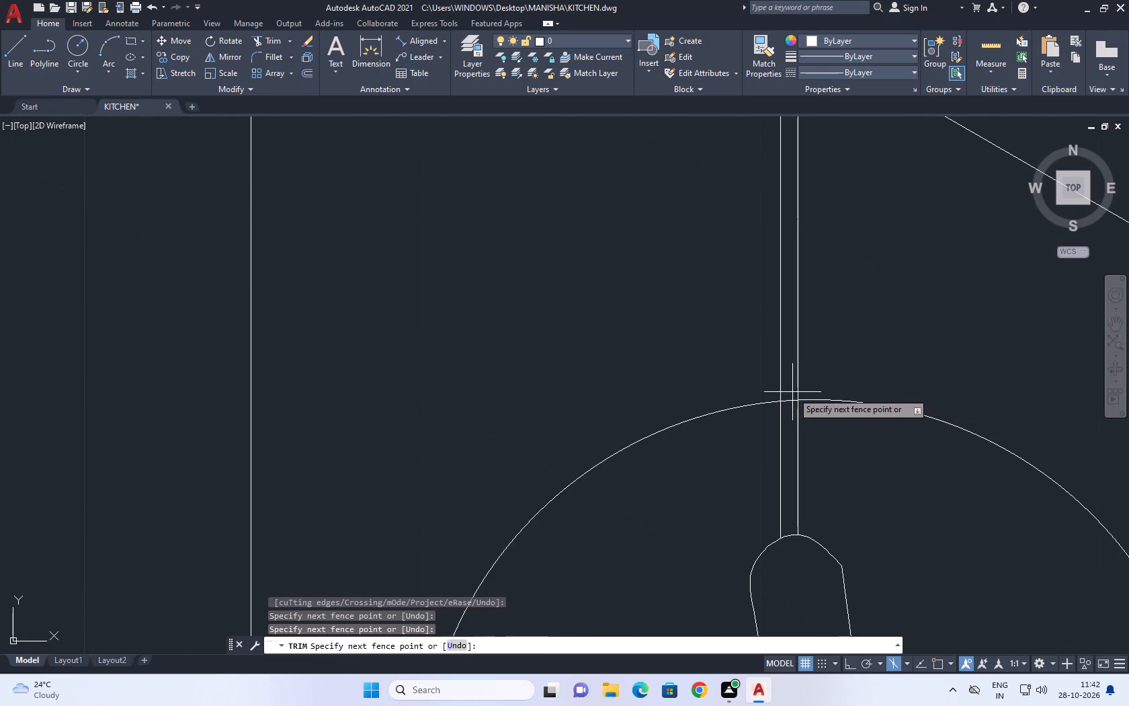
{"action": "left_click", "coordinate": [785, 411]}
{"action": "scroll", "coordinate": [787, 412], "scroll_direction": "down", "scroll_amount": 5}
{"action": "scroll", "coordinate": [788, 356], "scroll_direction": "up", "scroll_amount": 7}
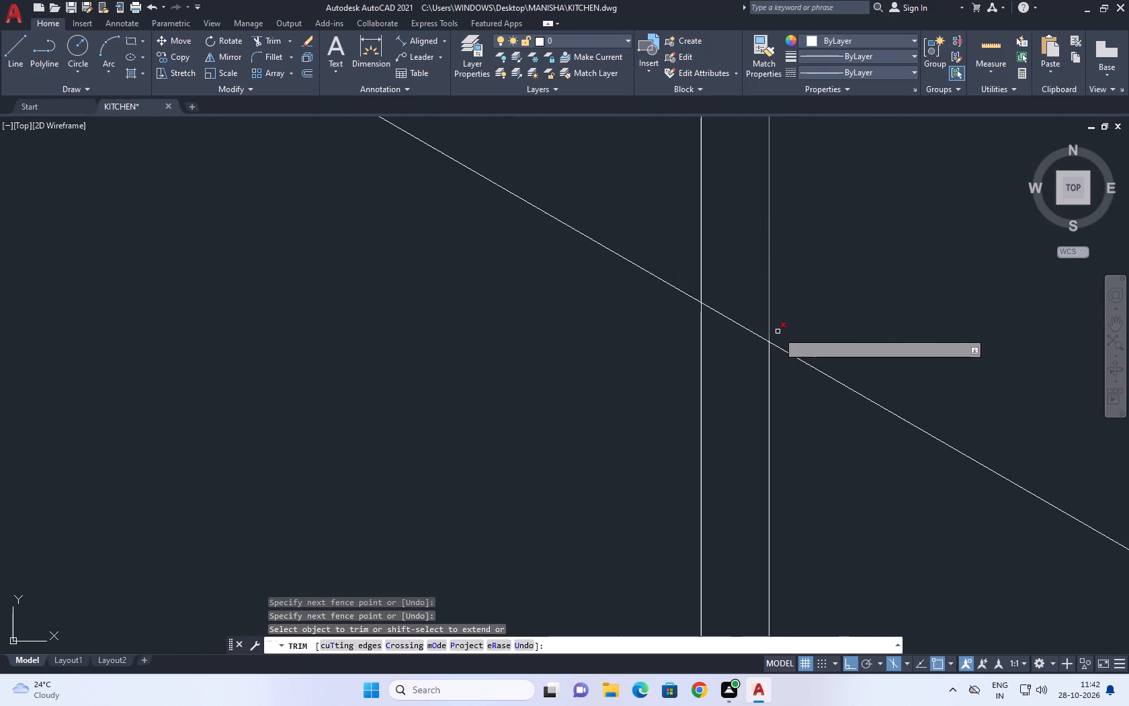
{"action": "left_click", "coordinate": [746, 289]}
{"action": "left_click_drag", "start_coordinate": [741, 356], "coordinate": [745, 375]}
{"action": "scroll", "coordinate": [740, 375], "scroll_direction": "down", "scroll_amount": 16}
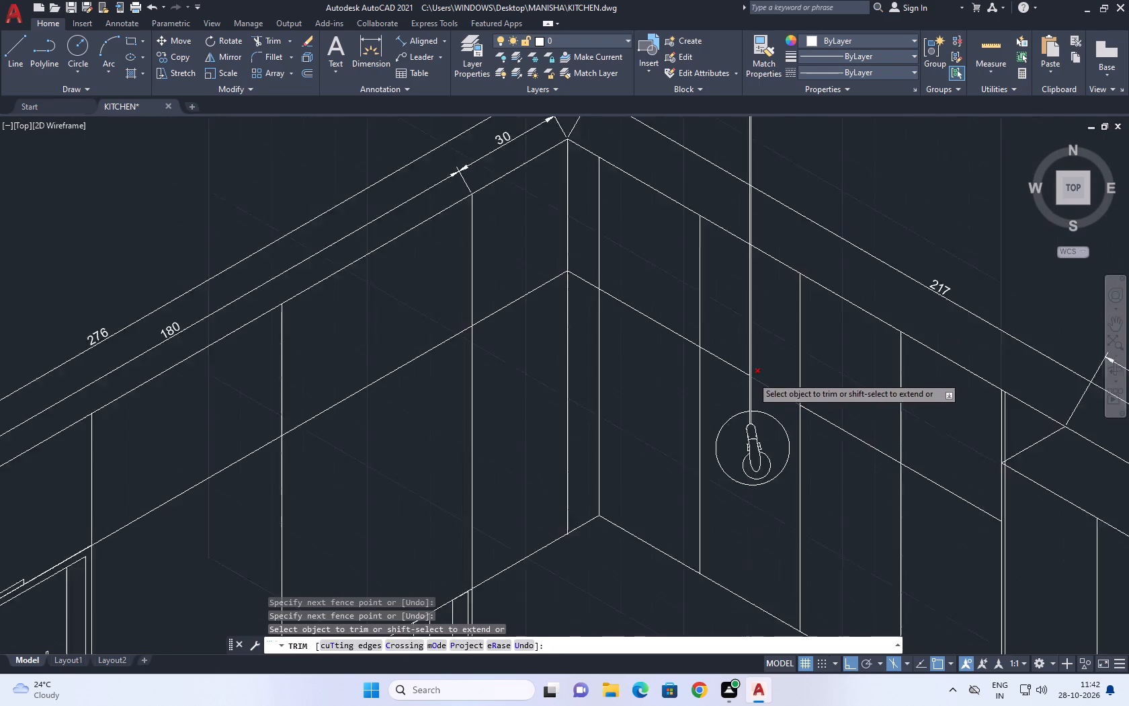
{"action": "key", "text": "Escape"}
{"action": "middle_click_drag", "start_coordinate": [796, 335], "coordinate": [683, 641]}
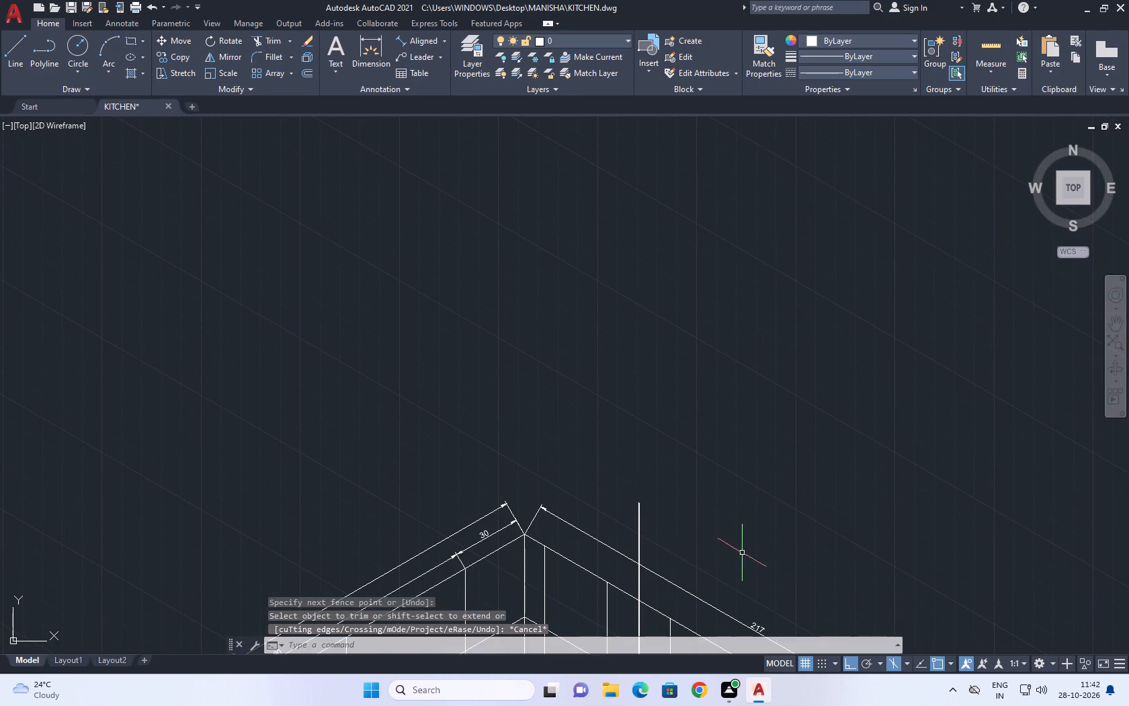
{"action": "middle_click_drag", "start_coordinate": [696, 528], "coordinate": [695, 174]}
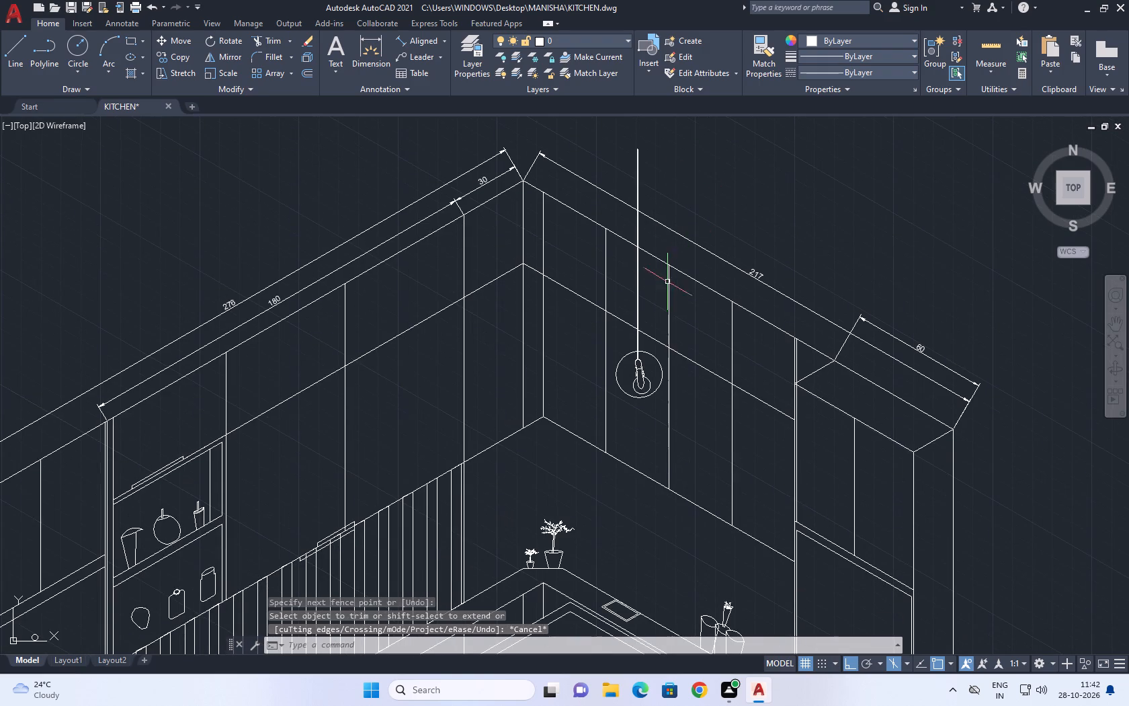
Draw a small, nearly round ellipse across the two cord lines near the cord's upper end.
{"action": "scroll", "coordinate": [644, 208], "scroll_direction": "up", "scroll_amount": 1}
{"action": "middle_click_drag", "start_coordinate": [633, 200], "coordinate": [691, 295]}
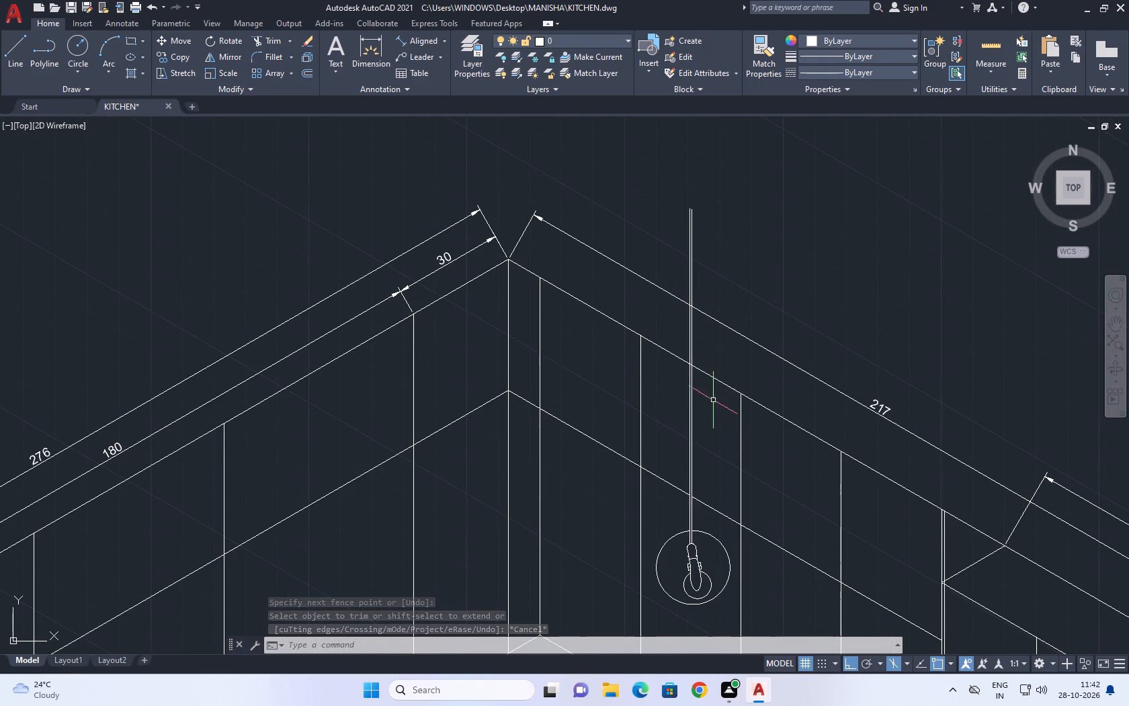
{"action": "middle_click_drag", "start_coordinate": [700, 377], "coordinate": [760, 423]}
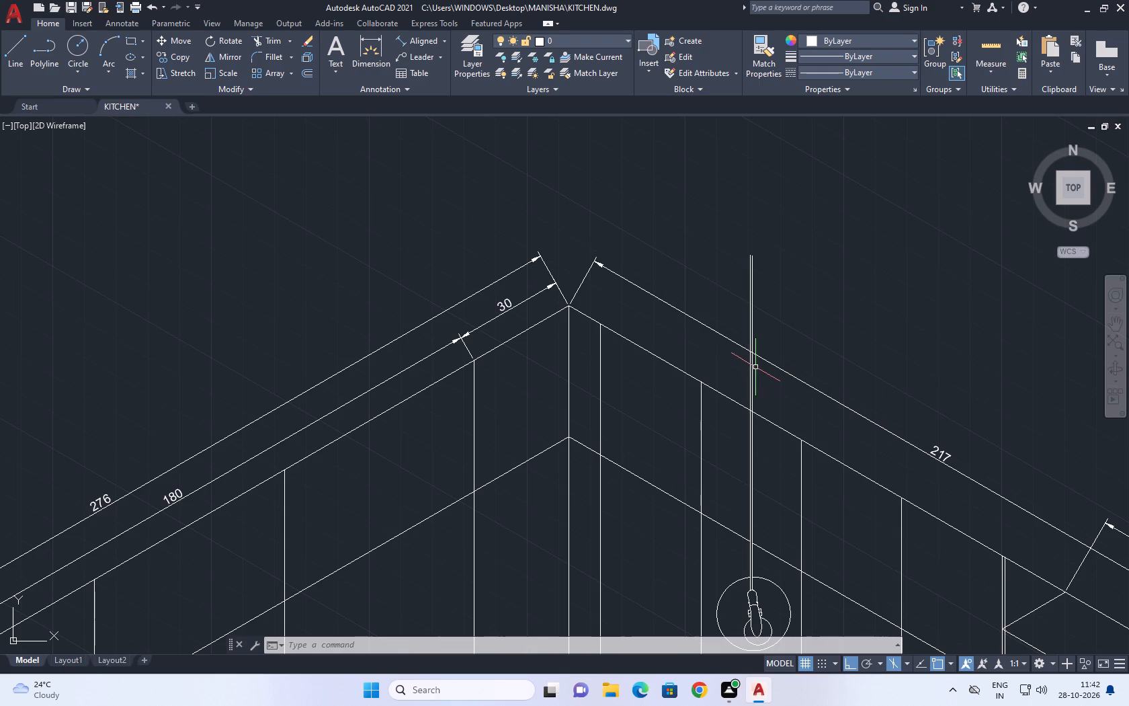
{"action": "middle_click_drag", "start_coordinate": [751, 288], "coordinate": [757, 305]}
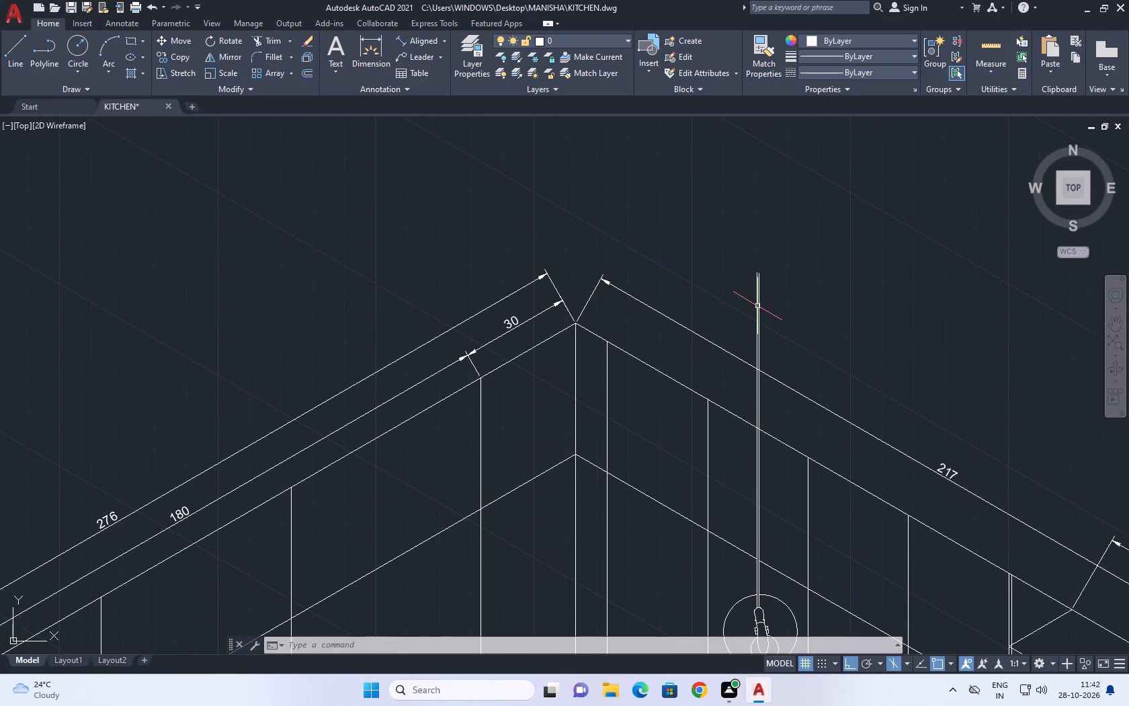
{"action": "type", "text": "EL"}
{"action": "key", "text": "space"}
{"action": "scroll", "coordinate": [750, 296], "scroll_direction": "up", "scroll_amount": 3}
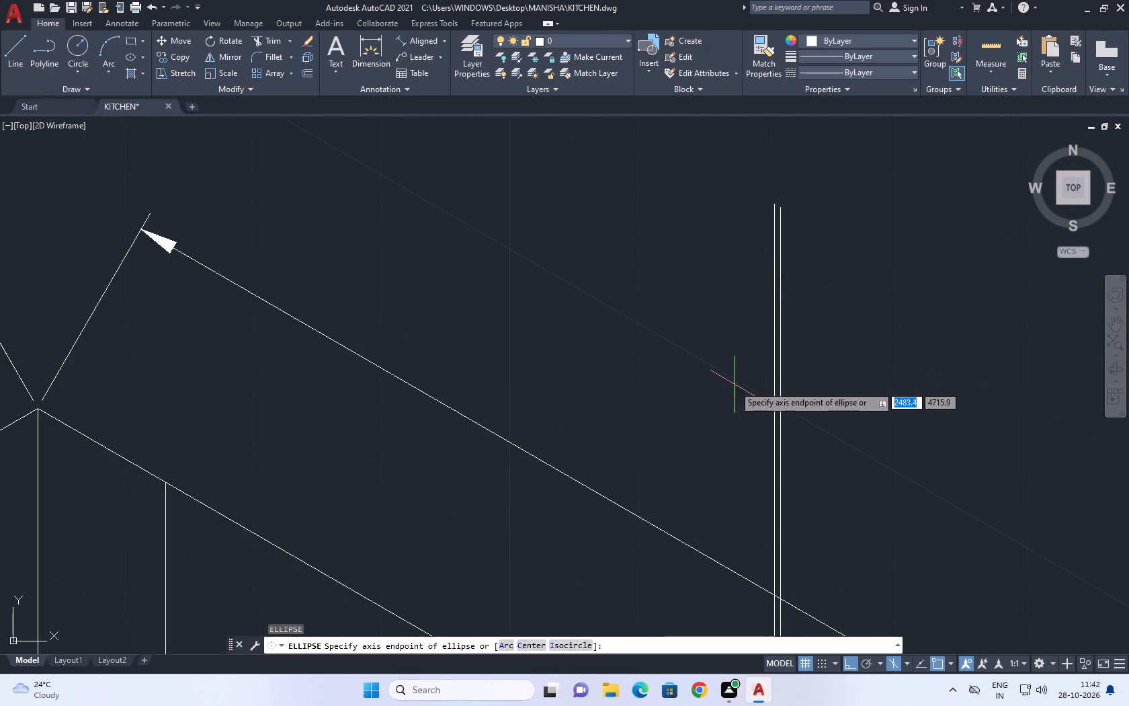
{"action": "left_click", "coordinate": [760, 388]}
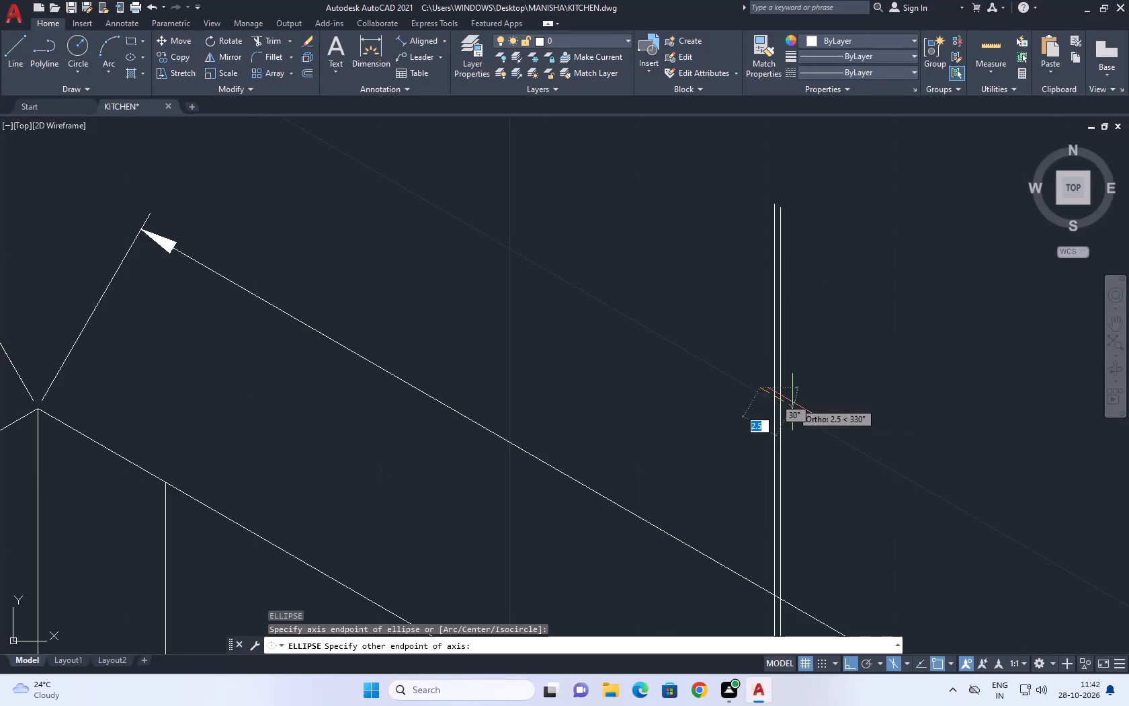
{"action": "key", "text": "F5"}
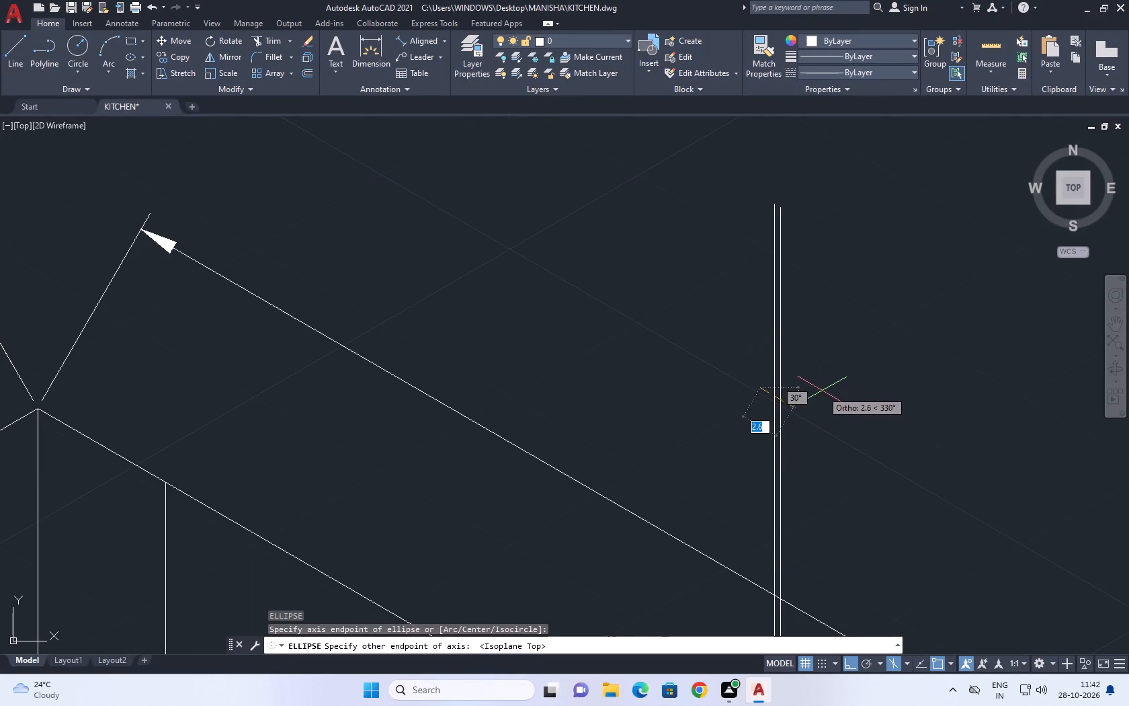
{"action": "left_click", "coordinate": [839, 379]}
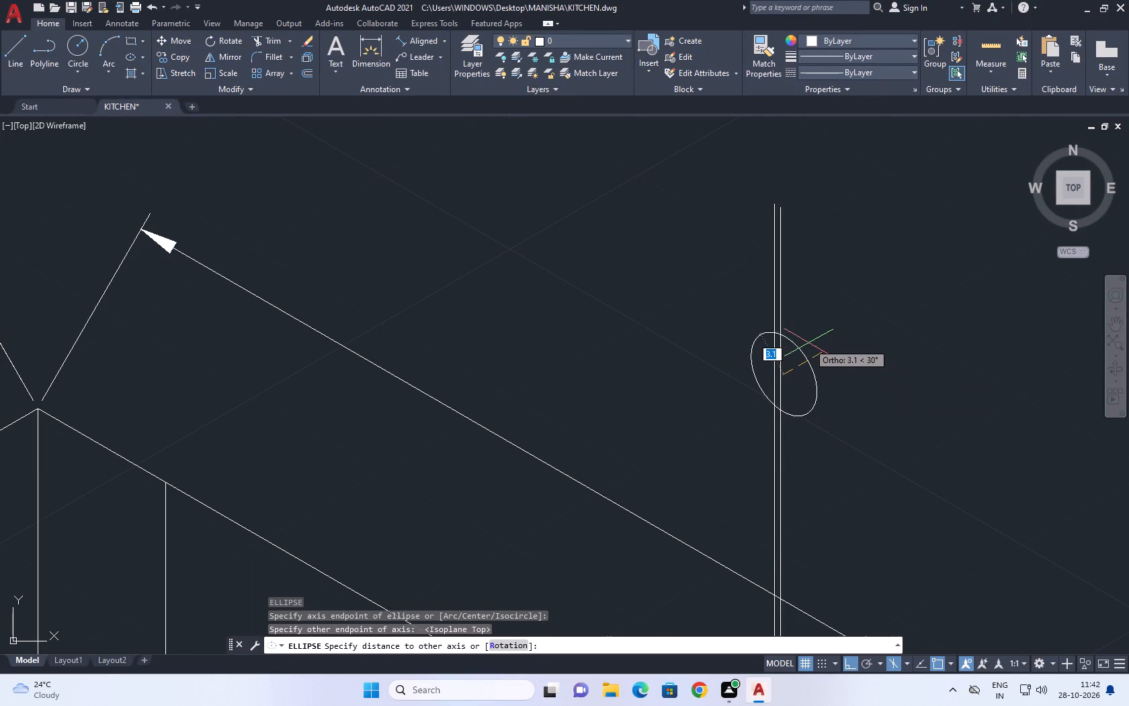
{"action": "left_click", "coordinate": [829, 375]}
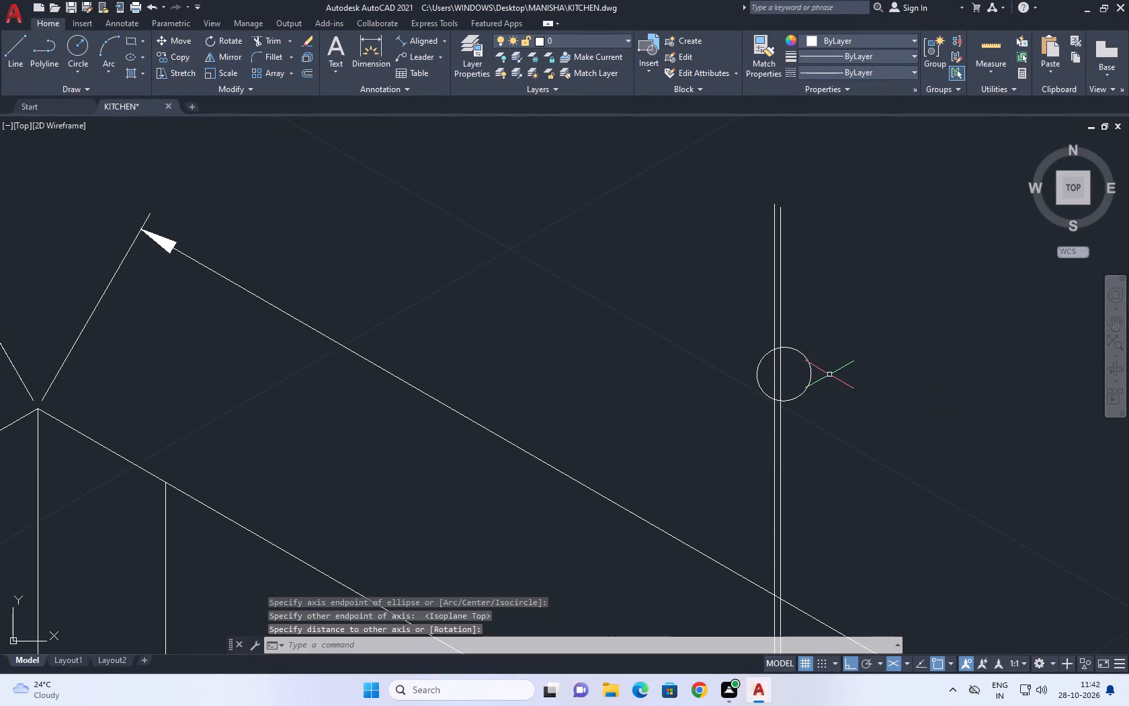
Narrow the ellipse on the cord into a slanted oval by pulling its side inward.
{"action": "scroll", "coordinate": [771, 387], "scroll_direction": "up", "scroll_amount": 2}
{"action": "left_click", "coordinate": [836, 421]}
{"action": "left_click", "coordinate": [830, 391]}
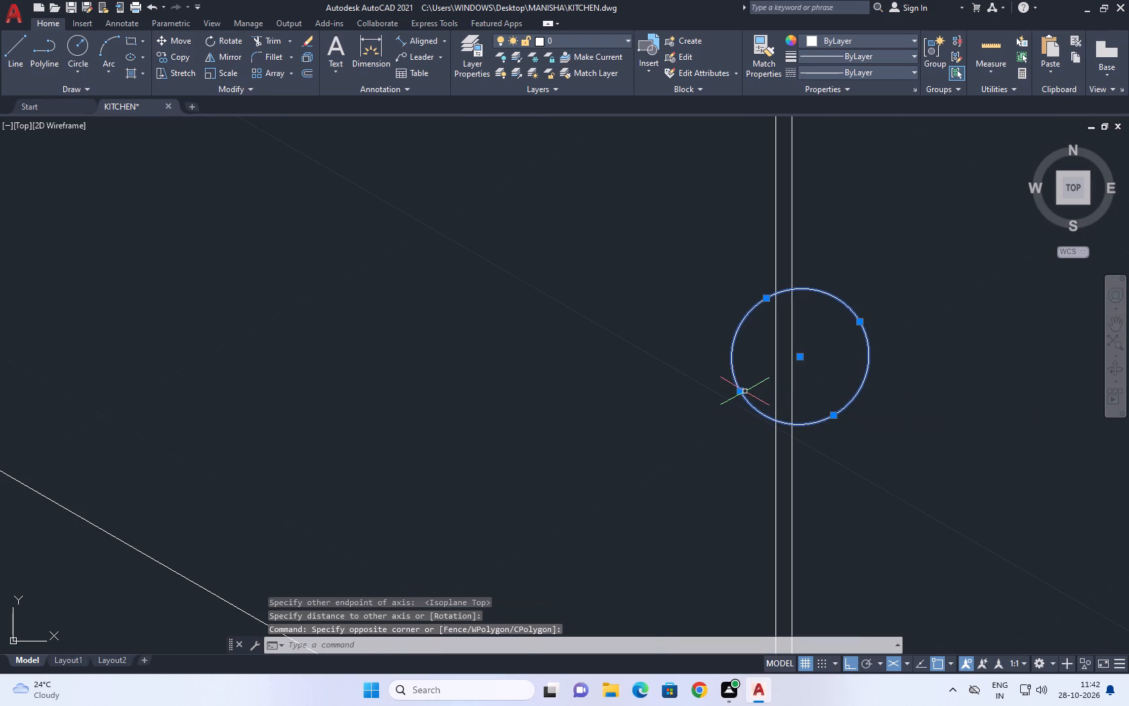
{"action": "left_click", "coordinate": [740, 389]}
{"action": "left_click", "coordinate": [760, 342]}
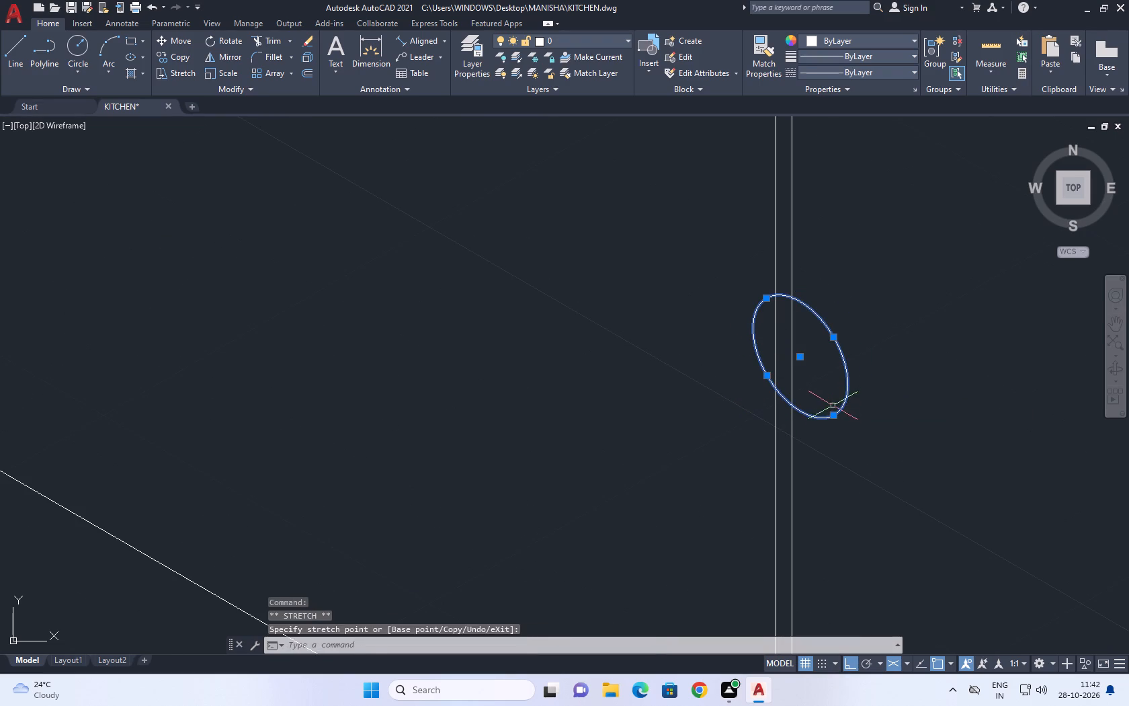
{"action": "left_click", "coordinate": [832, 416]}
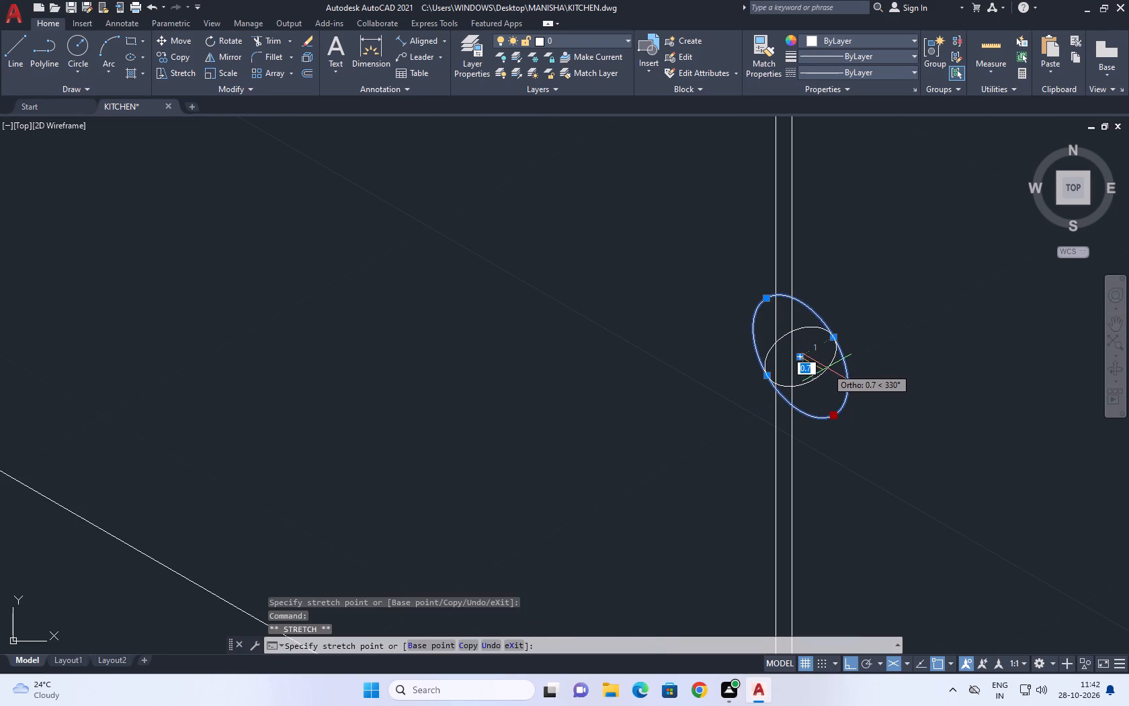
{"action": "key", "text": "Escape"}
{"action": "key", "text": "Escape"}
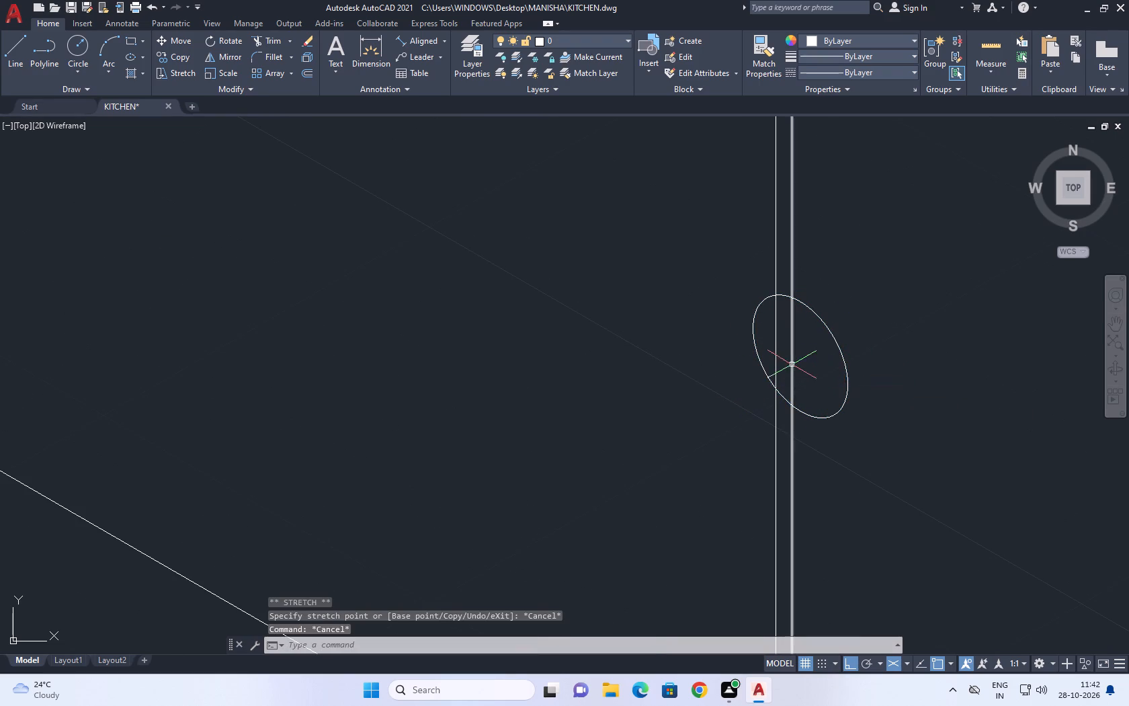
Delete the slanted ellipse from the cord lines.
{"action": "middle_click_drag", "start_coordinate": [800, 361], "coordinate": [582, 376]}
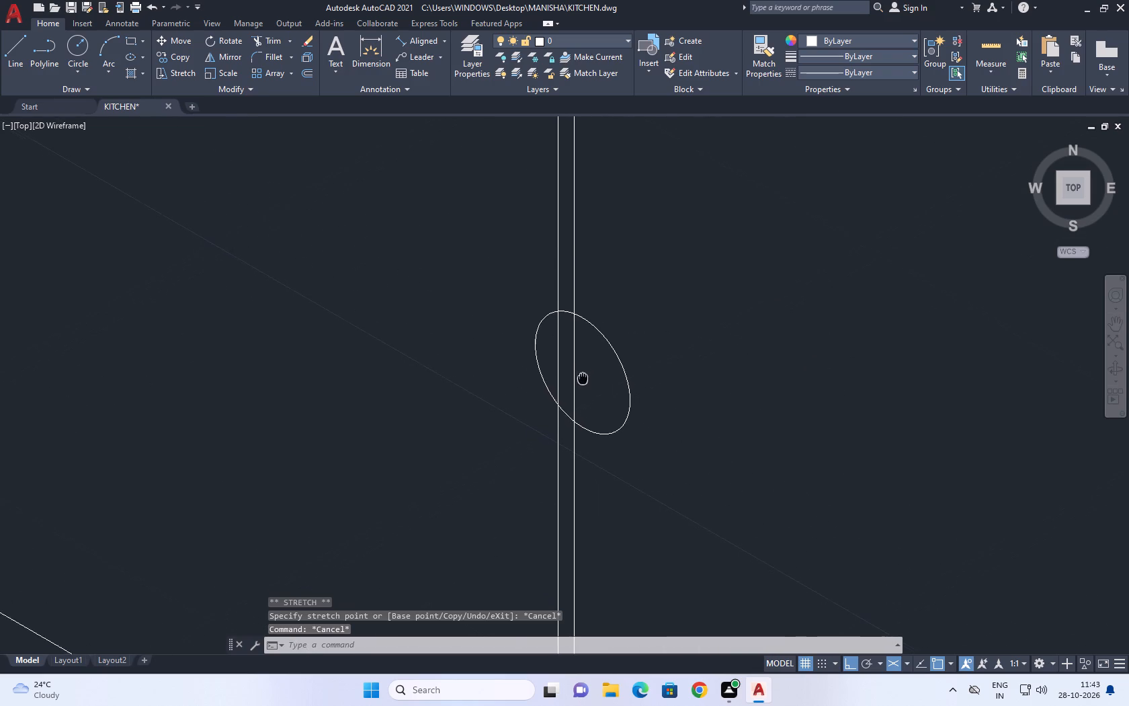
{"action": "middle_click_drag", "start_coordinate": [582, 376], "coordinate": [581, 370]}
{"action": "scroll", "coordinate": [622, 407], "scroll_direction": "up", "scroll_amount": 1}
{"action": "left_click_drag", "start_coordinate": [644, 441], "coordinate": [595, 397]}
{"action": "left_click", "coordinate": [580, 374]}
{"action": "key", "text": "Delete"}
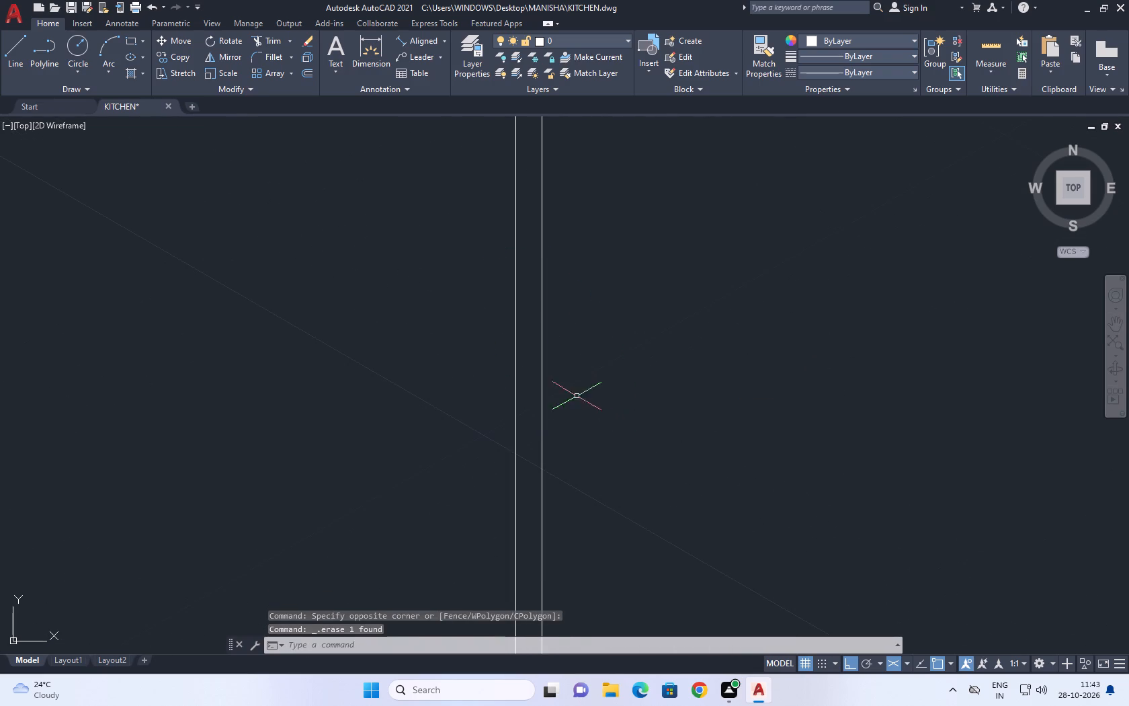
Draw a three-point downward-bowed arc across both cord lines near the cord's upper end.
{"action": "middle_click_drag", "start_coordinate": [536, 374], "coordinate": [654, 459]}
{"action": "key", "text": "a"}
{"action": "key", "text": "space"}
{"action": "left_click", "coordinate": [577, 375]}
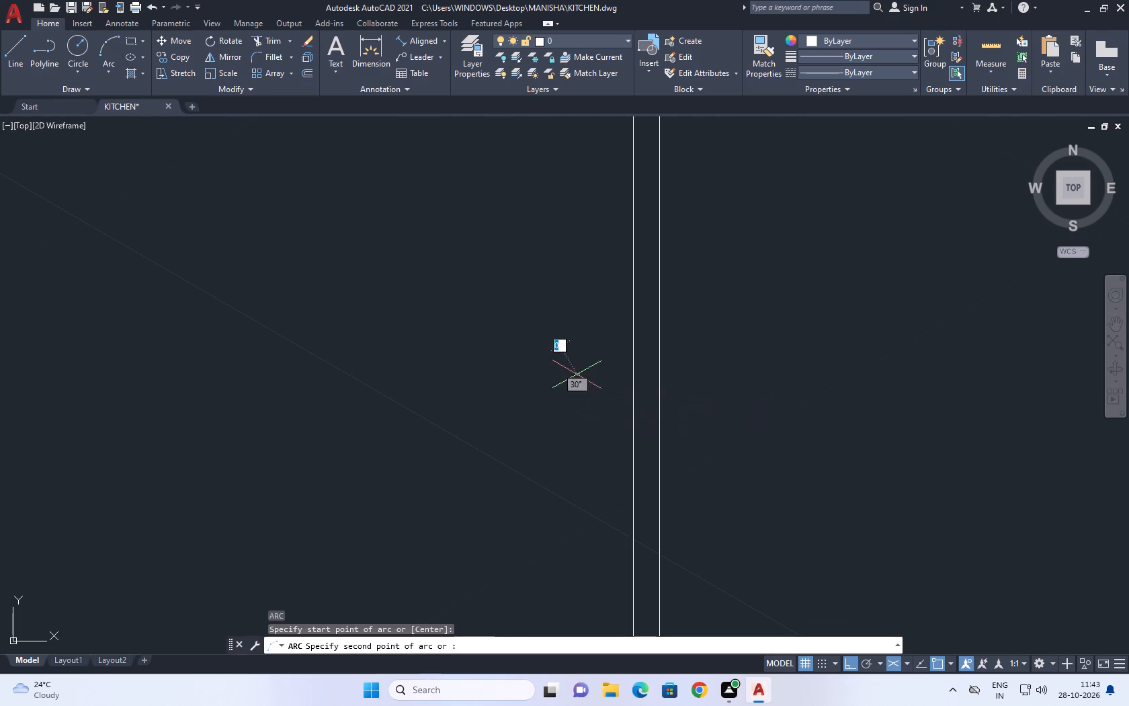
{"action": "left_click", "coordinate": [637, 407]}
{"action": "left_click", "coordinate": [762, 395]}
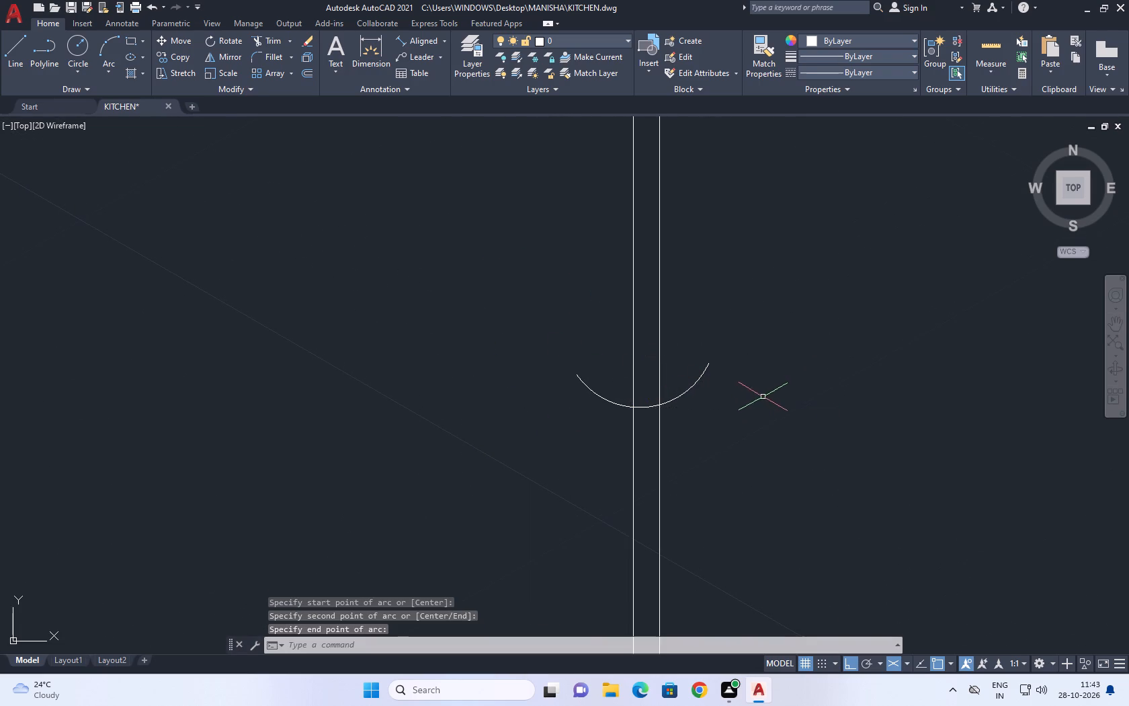
Copy the downward-bowed arc about 0.5 straight down along the cord in the right isoplane.
{"action": "scroll", "coordinate": [659, 402], "scroll_direction": "up", "scroll_amount": 2}
{"action": "left_click", "coordinate": [620, 421]}
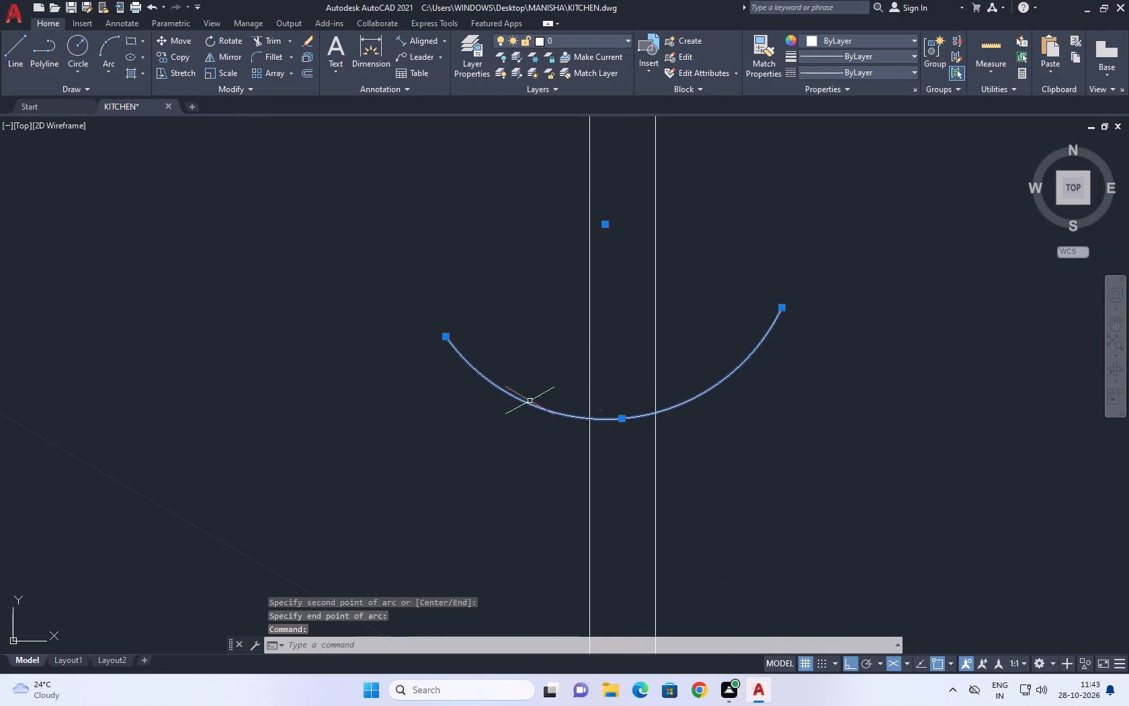
{"action": "key", "text": "c"}
{"action": "key", "text": "o"}
{"action": "key", "text": "space"}
{"action": "left_click", "coordinate": [670, 411]}
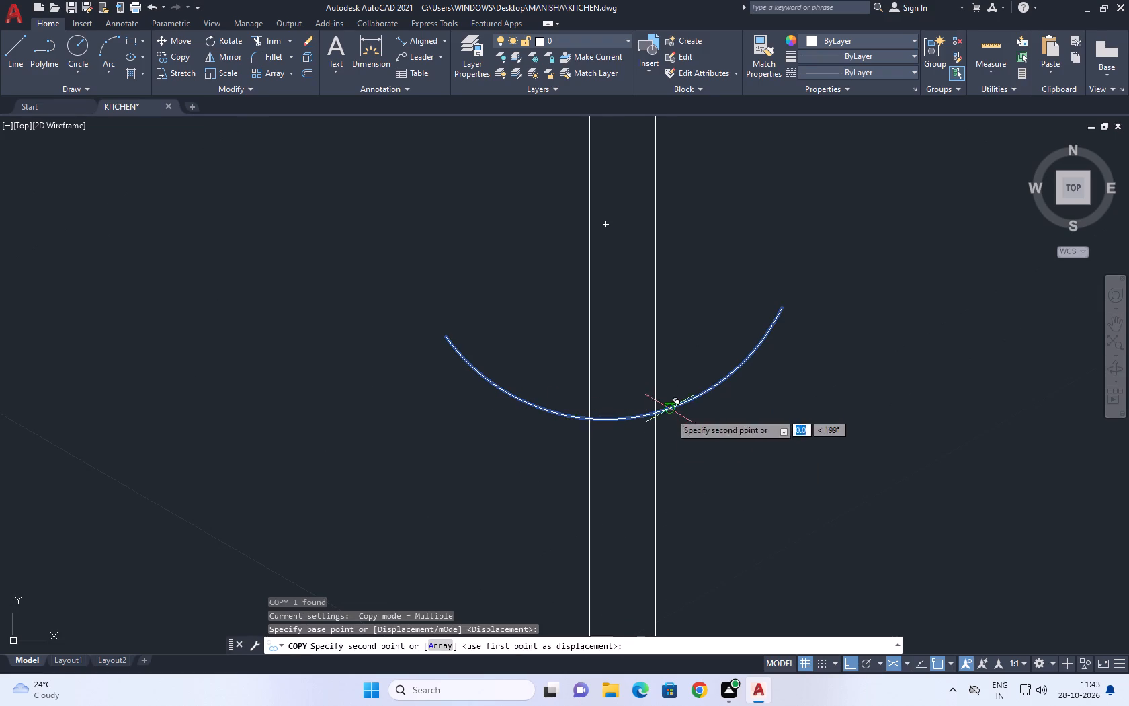
{"action": "key", "text": "F5"}
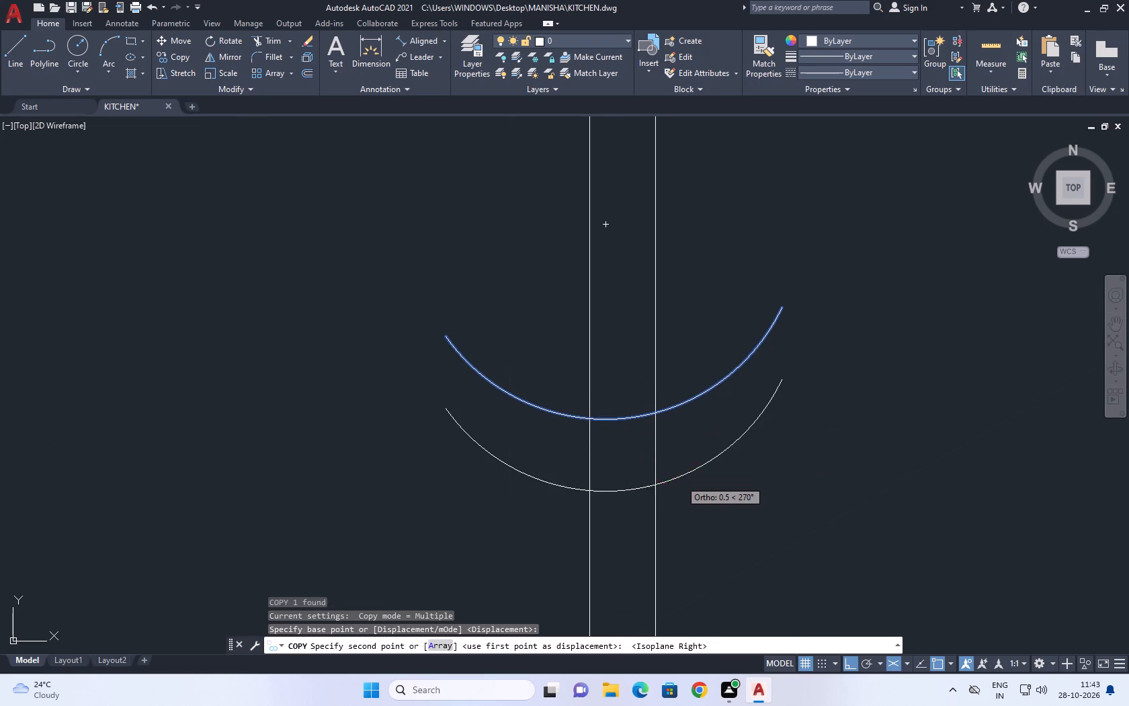
{"action": "left_click", "coordinate": [677, 482]}
{"action": "scroll", "coordinate": [700, 418], "scroll_direction": "down", "scroll_amount": 2}
{"action": "key", "text": "Escape"}
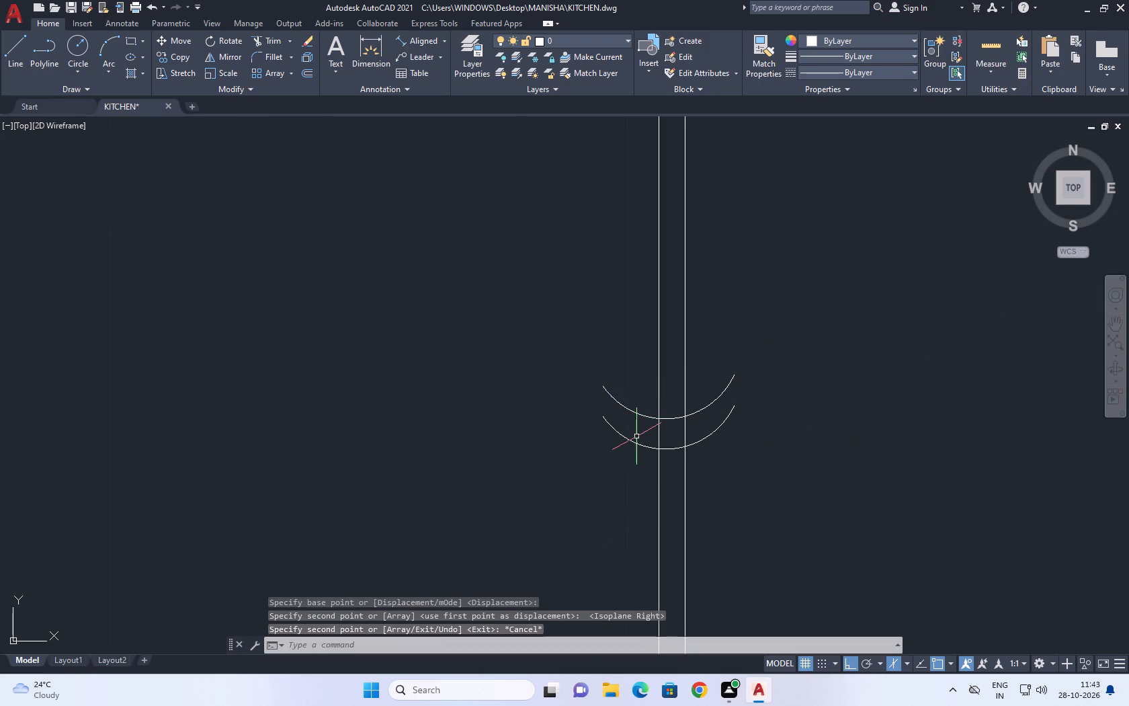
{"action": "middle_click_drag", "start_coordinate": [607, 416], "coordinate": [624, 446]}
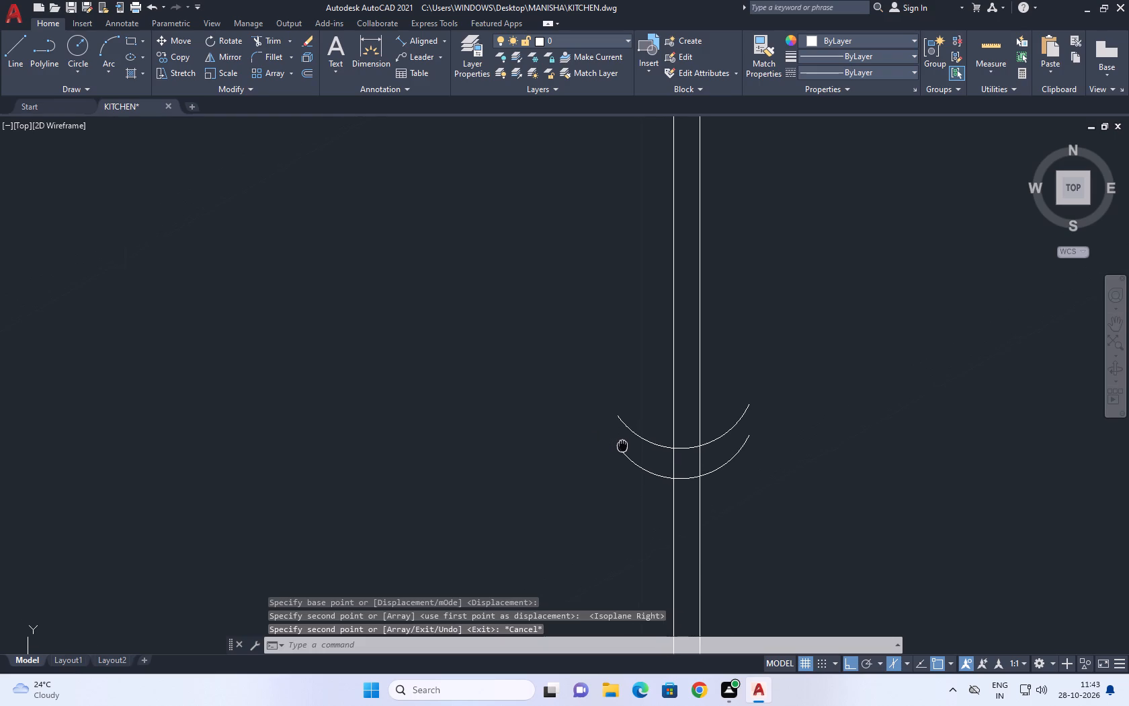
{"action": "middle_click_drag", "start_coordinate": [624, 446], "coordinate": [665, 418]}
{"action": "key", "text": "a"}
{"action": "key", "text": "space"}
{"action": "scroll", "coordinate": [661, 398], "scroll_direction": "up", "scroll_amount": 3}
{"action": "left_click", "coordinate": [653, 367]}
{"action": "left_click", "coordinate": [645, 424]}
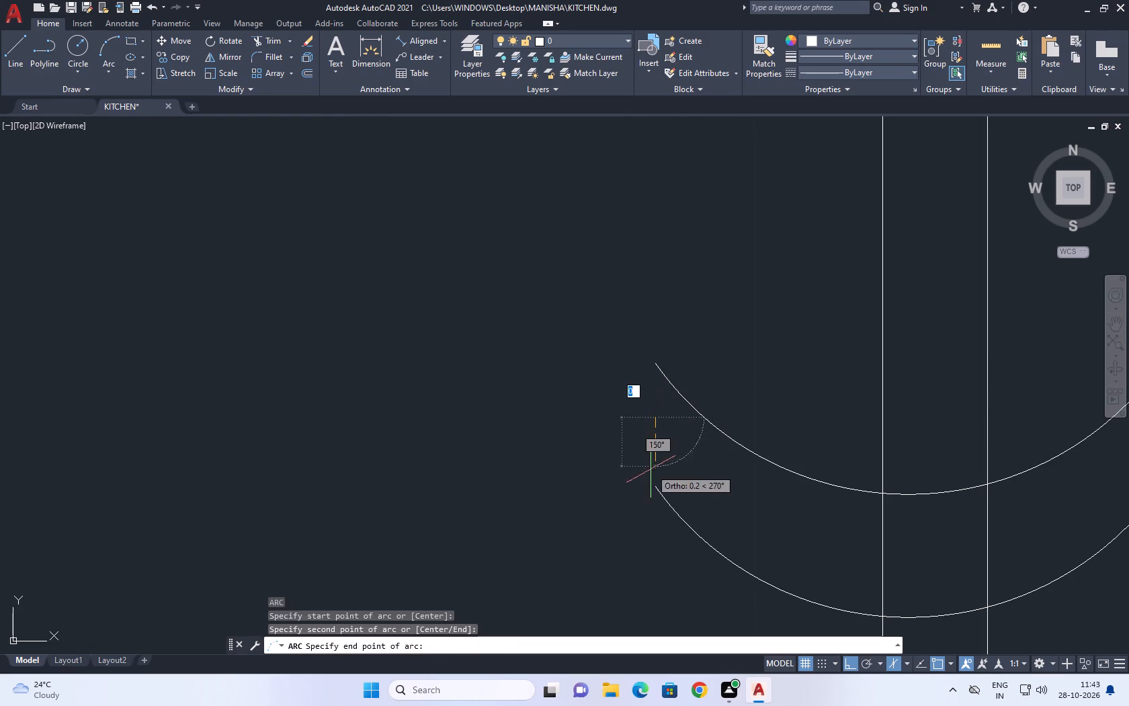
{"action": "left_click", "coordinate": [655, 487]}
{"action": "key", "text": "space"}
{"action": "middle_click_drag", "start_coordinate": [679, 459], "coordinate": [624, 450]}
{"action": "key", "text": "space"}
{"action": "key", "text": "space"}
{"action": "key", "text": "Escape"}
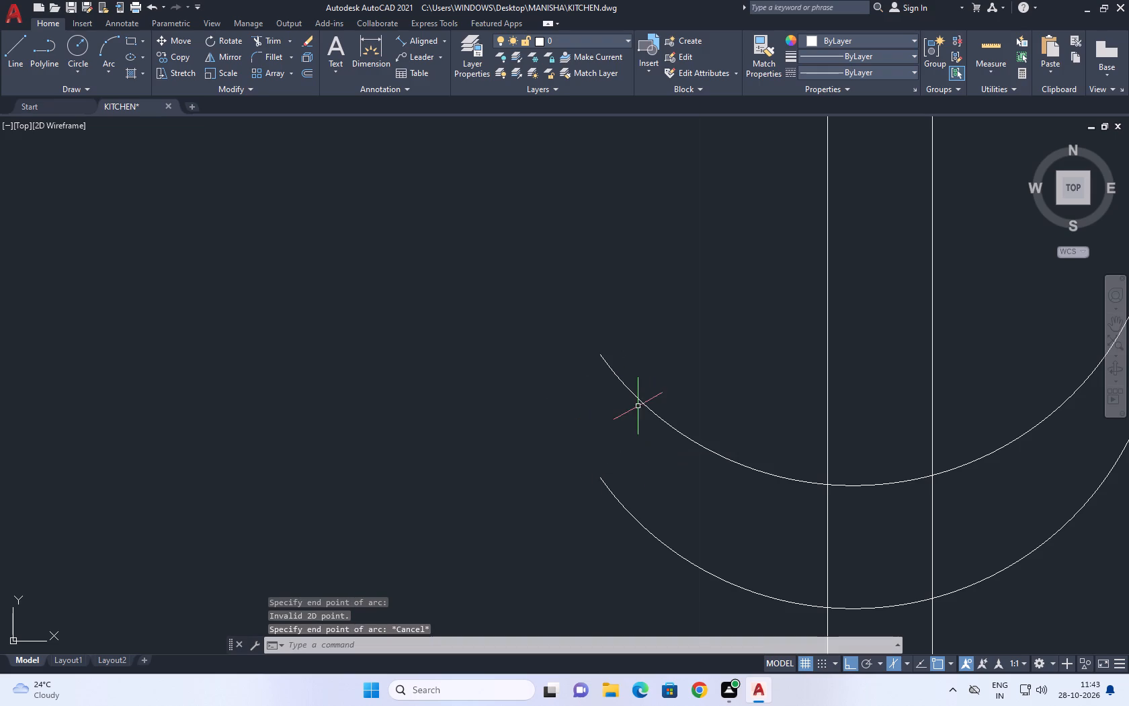
Draw a small arc from the lower curve's left end up toward the upper curve's left end, with ortho off.
{"action": "key", "text": "a"}
{"action": "key", "text": "space"}
{"action": "scroll", "coordinate": [616, 474], "scroll_direction": "up", "scroll_amount": 1}
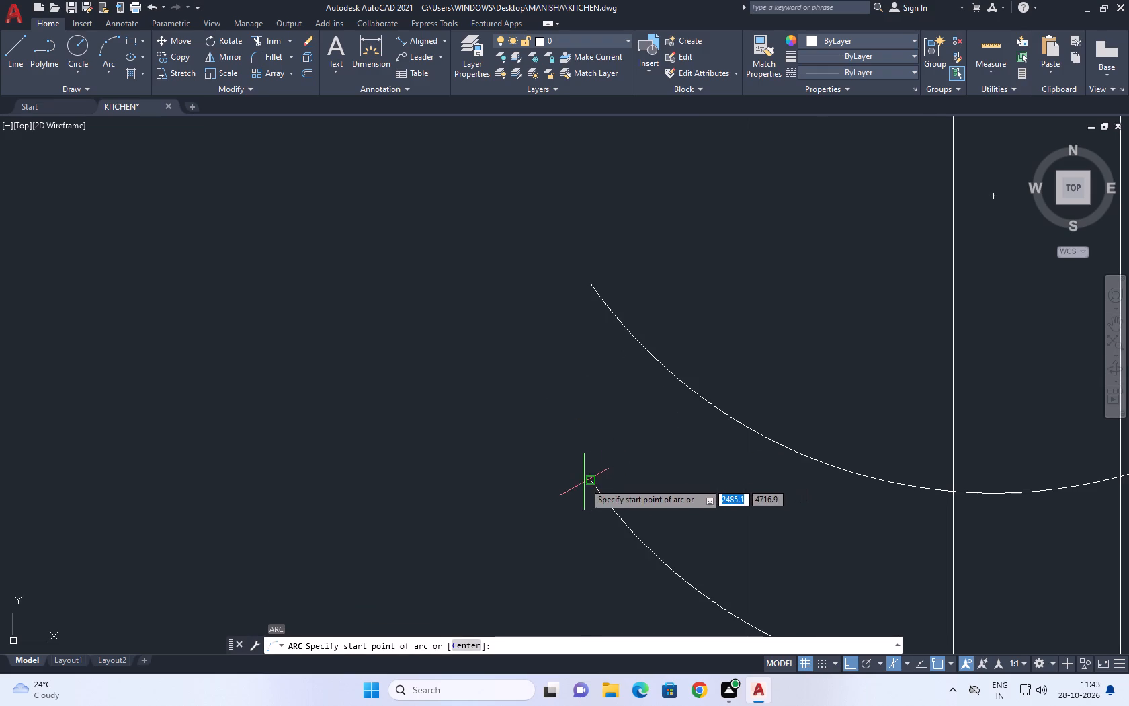
{"action": "left_click", "coordinate": [589, 479]}
{"action": "left_click", "coordinate": [575, 387]}
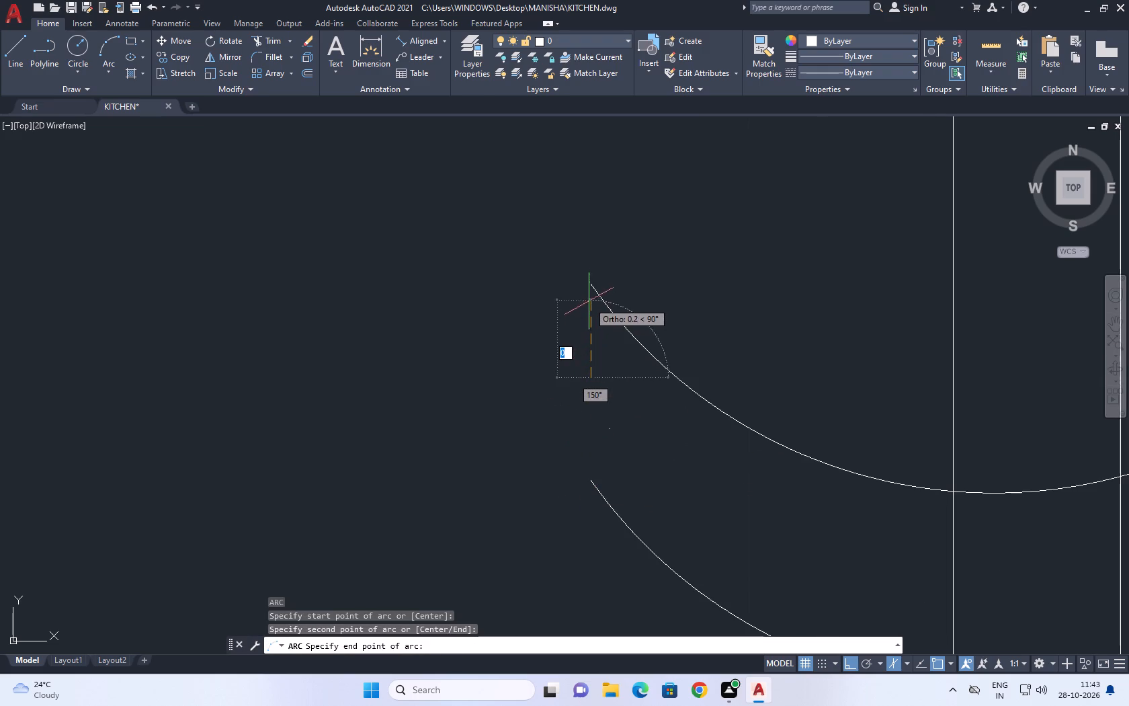
{"action": "key", "text": "F8"}
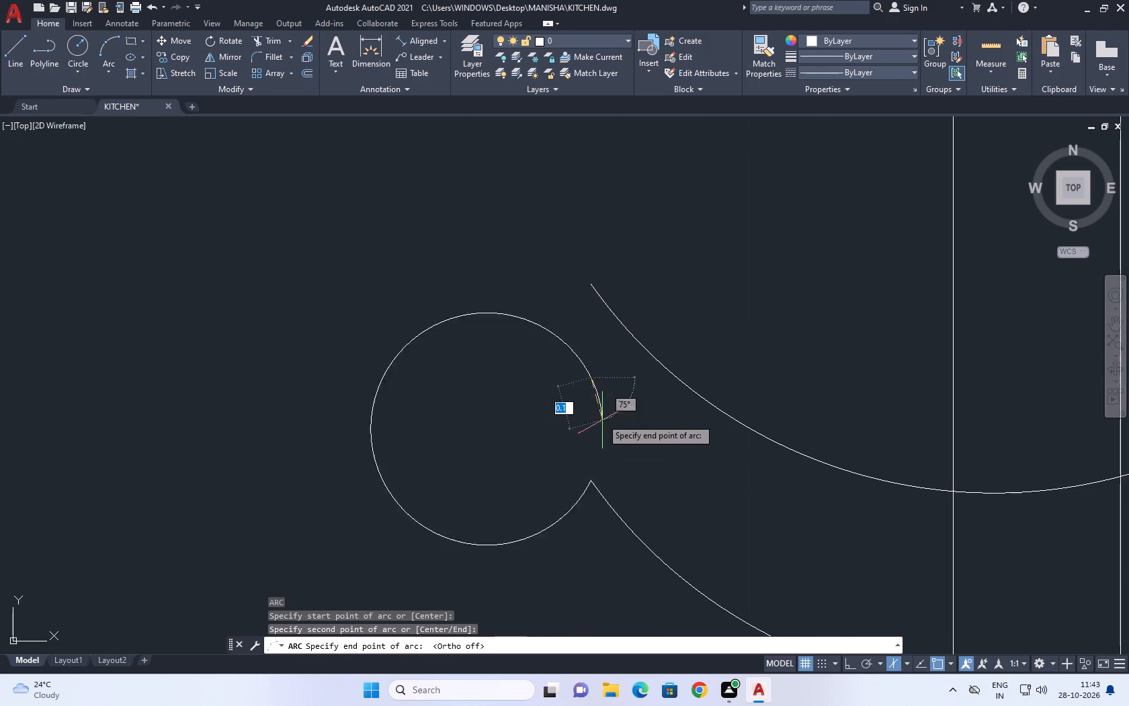
{"action": "left_click", "coordinate": [575, 382]}
Reshape the small left arc so it ends at the upper curve's left end and bows slightly outward.
{"action": "left_click", "coordinate": [632, 378]}
{"action": "left_click", "coordinate": [595, 406]}
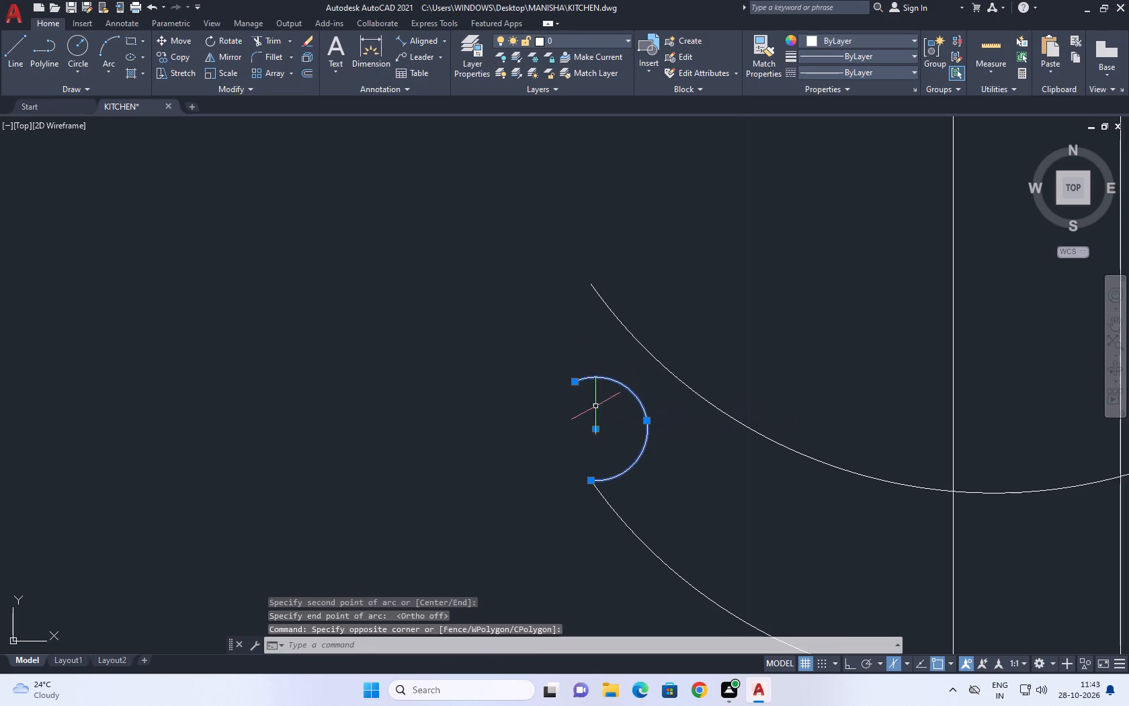
{"action": "left_click", "coordinate": [577, 384]}
{"action": "left_click", "coordinate": [591, 283]}
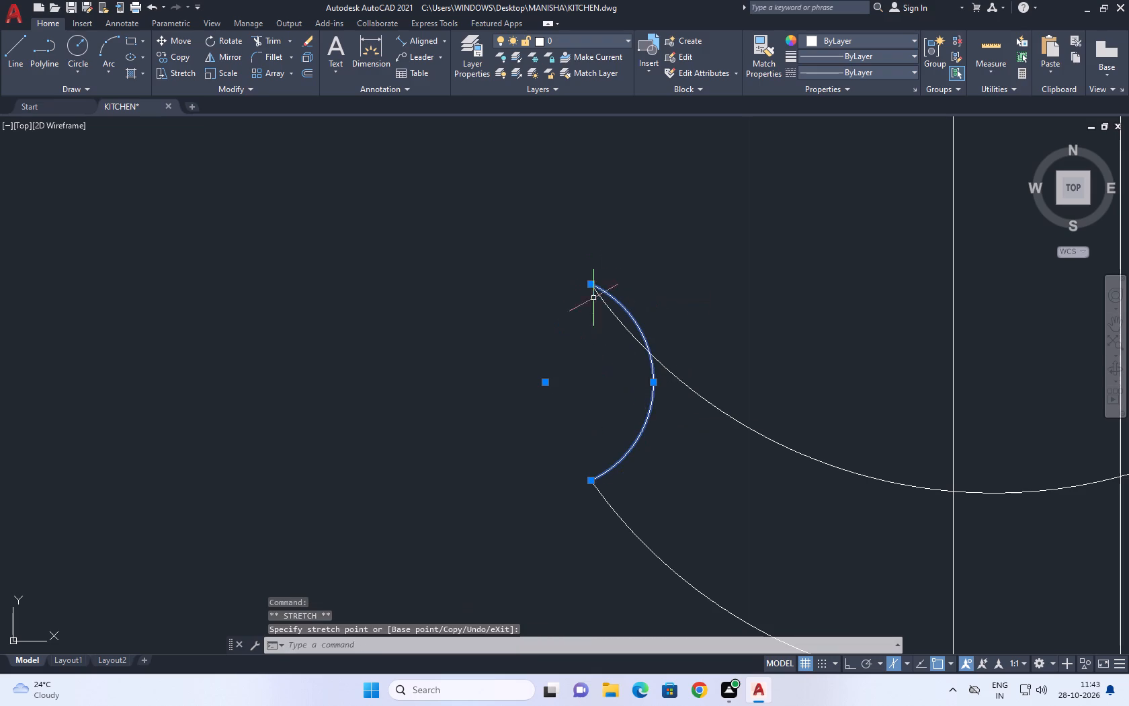
{"action": "left_click", "coordinate": [652, 380]}
{"action": "left_click", "coordinate": [578, 395]}
{"action": "scroll", "coordinate": [642, 340], "scroll_direction": "down", "scroll_amount": 4}
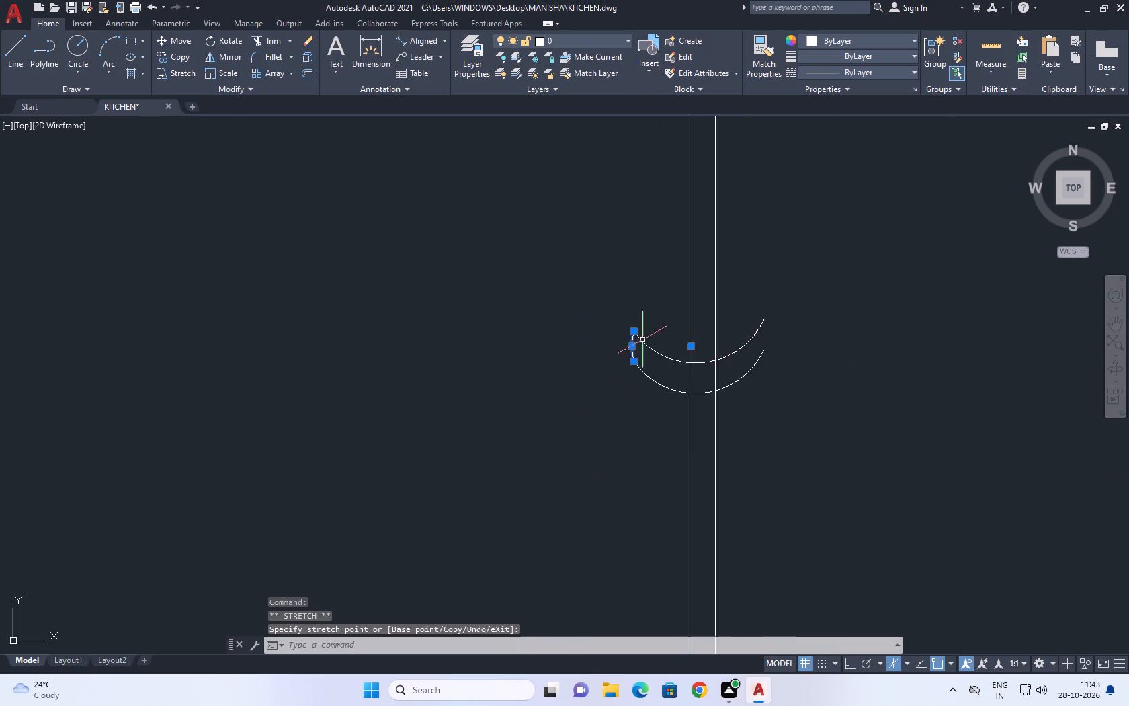
Draw an outward-bowed three-point arc joining the right ends of the upper and lower curves.
{"action": "middle_click_drag", "start_coordinate": [739, 345], "coordinate": [687, 372]}
{"action": "key", "text": "space"}
{"action": "scroll", "coordinate": [712, 362], "scroll_direction": "up", "scroll_amount": 2}
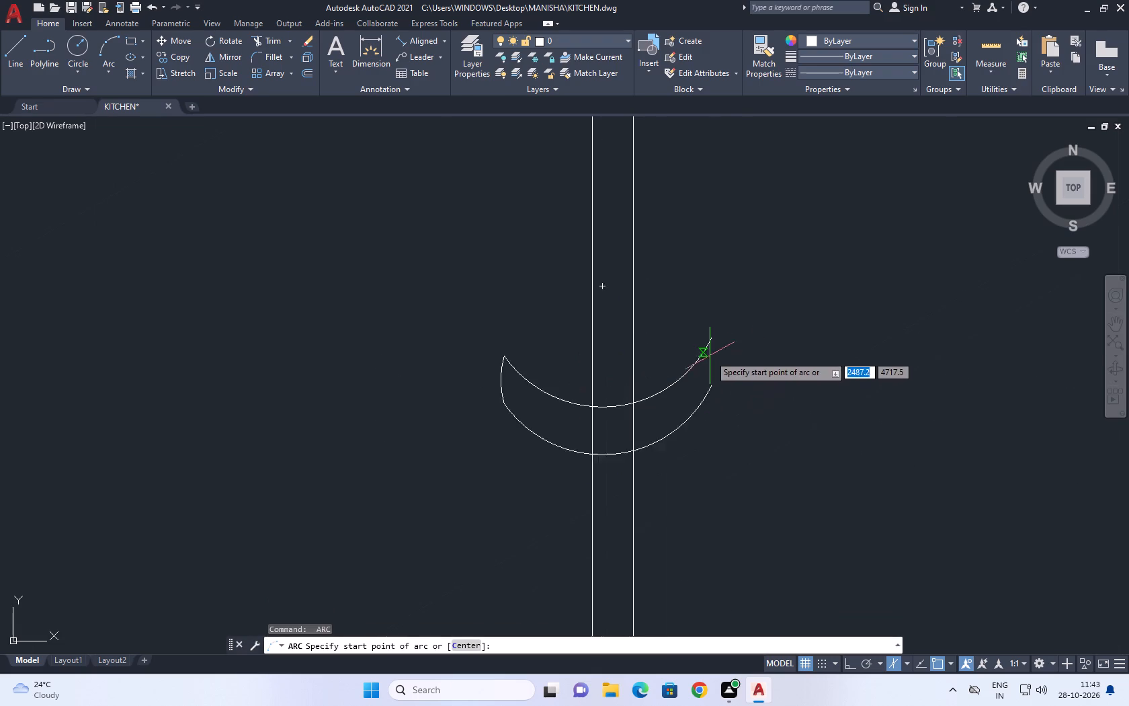
{"action": "left_click", "coordinate": [711, 329]}
{"action": "left_click", "coordinate": [720, 363]}
{"action": "left_click", "coordinate": [712, 405]}
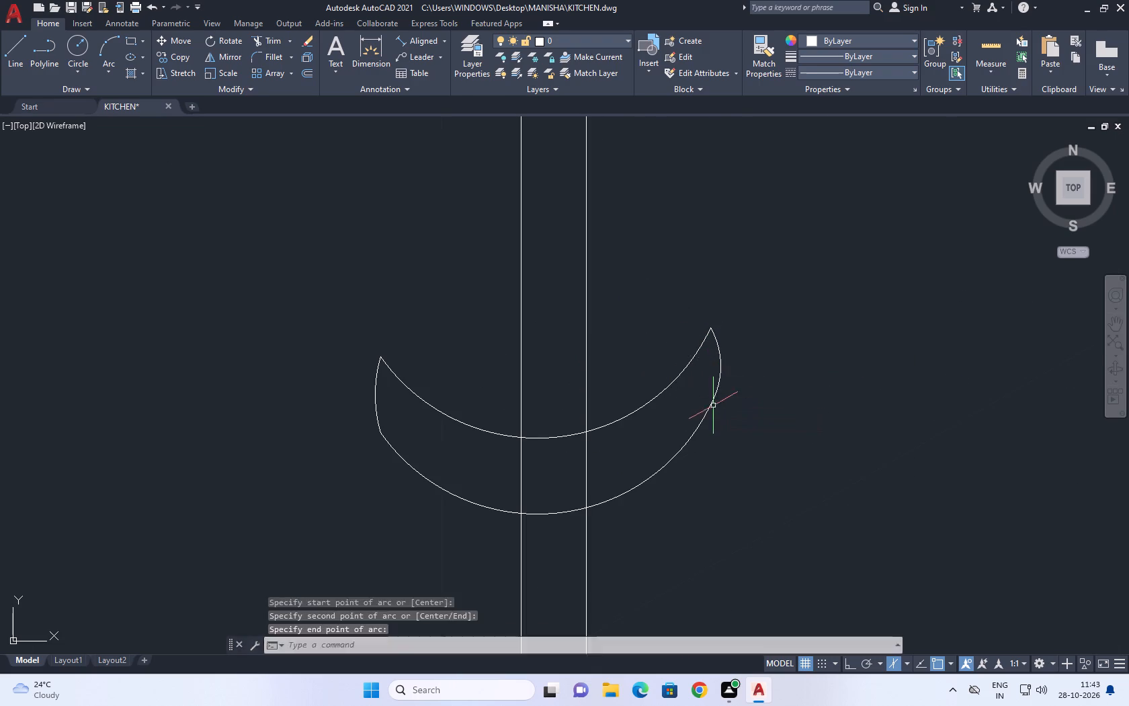
Stretch the shared corner of the lower curve and the right end arc downward to deepen the right side.
{"action": "scroll", "coordinate": [737, 348], "scroll_direction": "down", "scroll_amount": 3}
{"action": "scroll", "coordinate": [716, 366], "scroll_direction": "up", "scroll_amount": 4}
{"action": "left_click_drag", "start_coordinate": [857, 374], "coordinate": [822, 366]}
{"action": "left_click", "coordinate": [775, 338]}
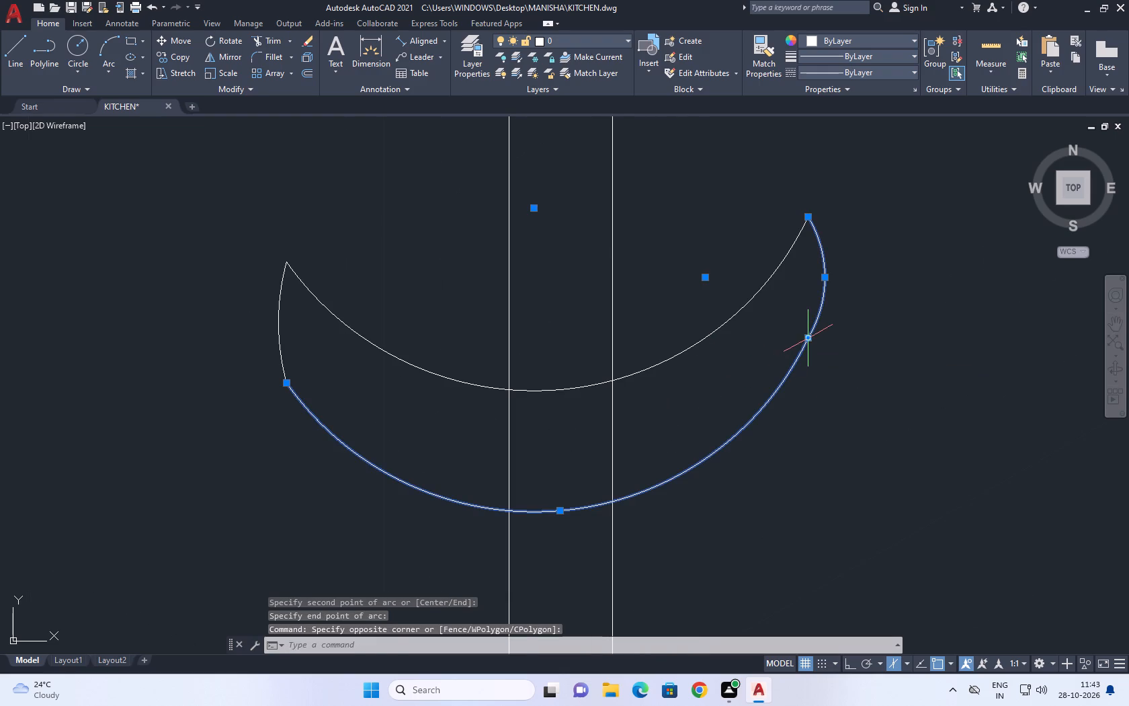
{"action": "left_click", "coordinate": [806, 340]}
{"action": "left_click", "coordinate": [812, 381]}
{"action": "key", "text": "Escape"}
{"action": "scroll", "coordinate": [824, 338], "scroll_direction": "down", "scroll_amount": 2}
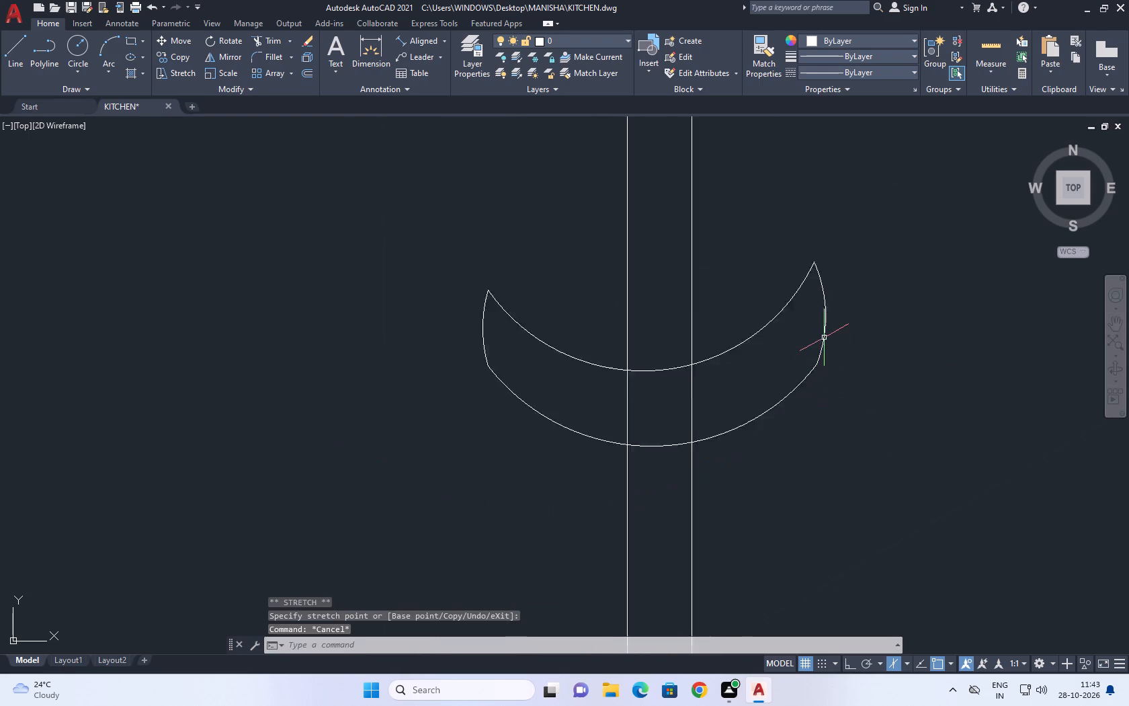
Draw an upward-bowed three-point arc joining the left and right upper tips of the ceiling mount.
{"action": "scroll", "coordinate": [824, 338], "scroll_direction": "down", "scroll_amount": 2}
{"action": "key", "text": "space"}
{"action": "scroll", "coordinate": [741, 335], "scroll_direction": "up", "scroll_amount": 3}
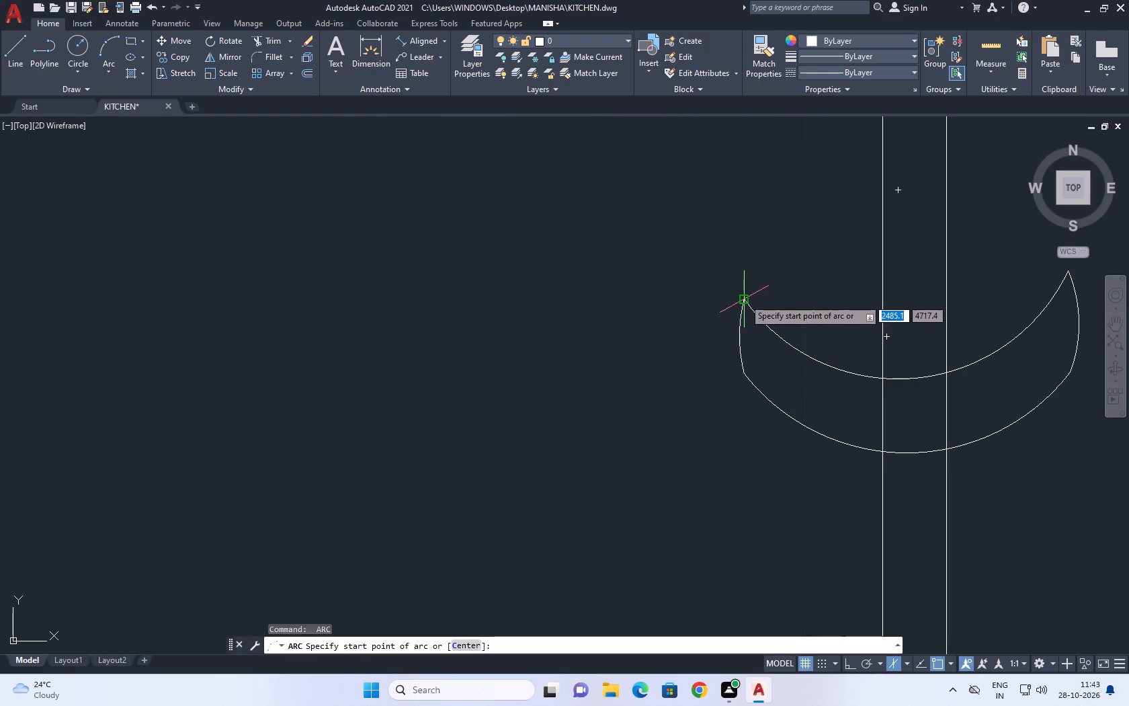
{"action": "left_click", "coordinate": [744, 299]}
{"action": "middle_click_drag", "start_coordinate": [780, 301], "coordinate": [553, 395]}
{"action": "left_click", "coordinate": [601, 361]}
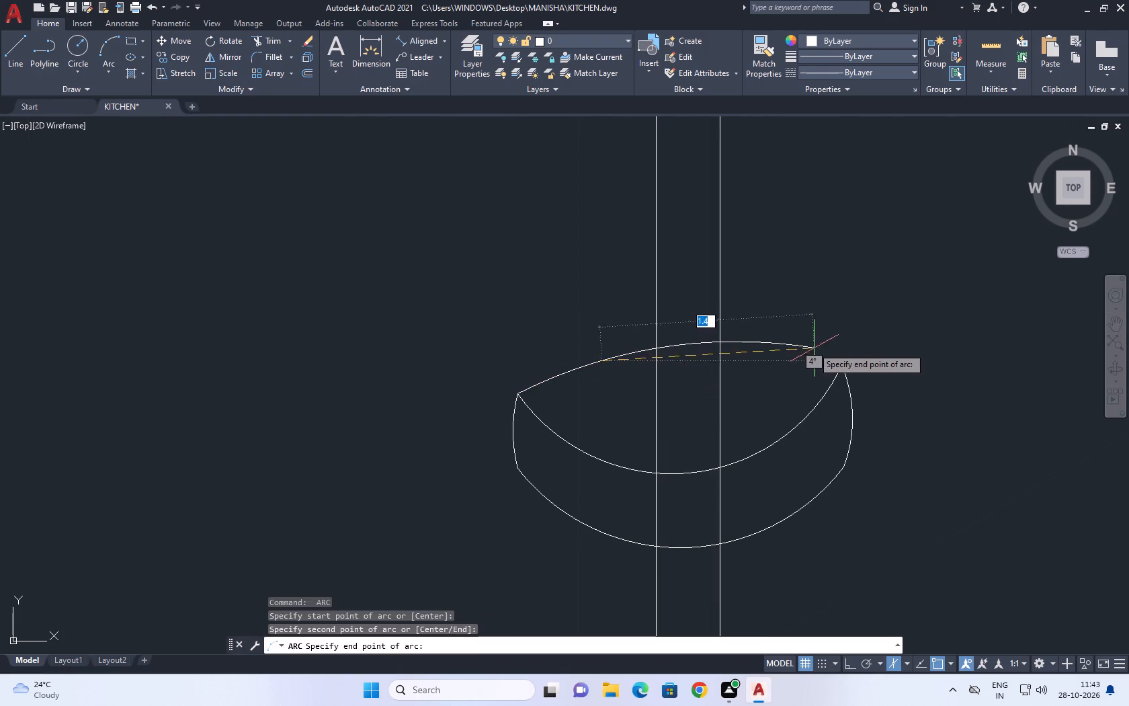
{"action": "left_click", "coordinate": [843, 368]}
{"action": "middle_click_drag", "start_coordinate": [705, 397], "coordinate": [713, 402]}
Trim the two cord lines where they pass through the inside of the ceiling mount.
{"action": "key", "text": "t"}
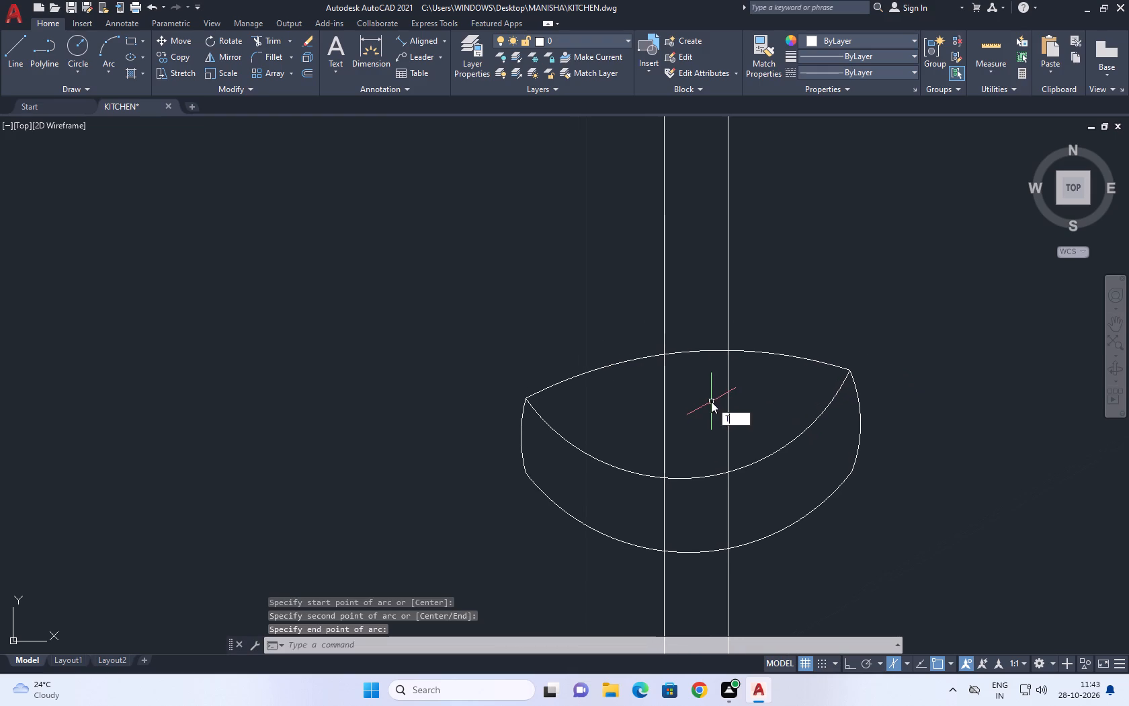
{"action": "key", "text": "r"}
{"action": "key", "text": "space"}
{"action": "left_click", "coordinate": [773, 405]}
{"action": "left_click", "coordinate": [657, 409]}
{"action": "left_click", "coordinate": [755, 512]}
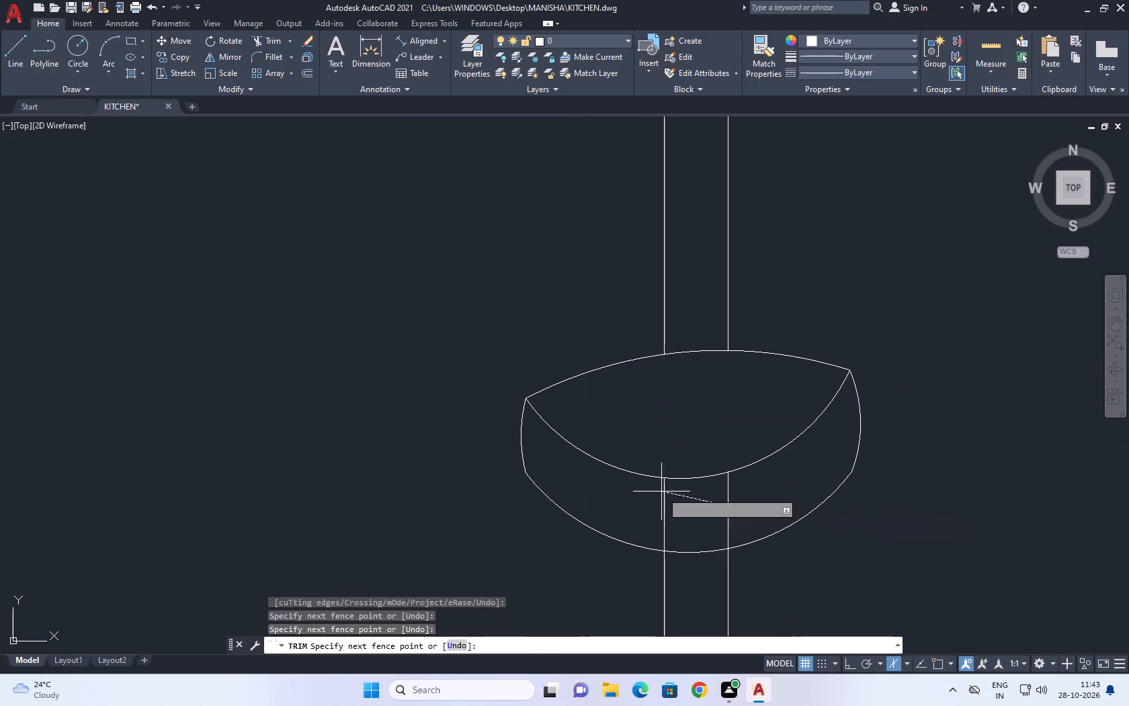
{"action": "left_click", "coordinate": [660, 491]}
{"action": "scroll", "coordinate": [735, 457], "scroll_direction": "down", "scroll_amount": 6}
{"action": "key", "text": "Escape"}
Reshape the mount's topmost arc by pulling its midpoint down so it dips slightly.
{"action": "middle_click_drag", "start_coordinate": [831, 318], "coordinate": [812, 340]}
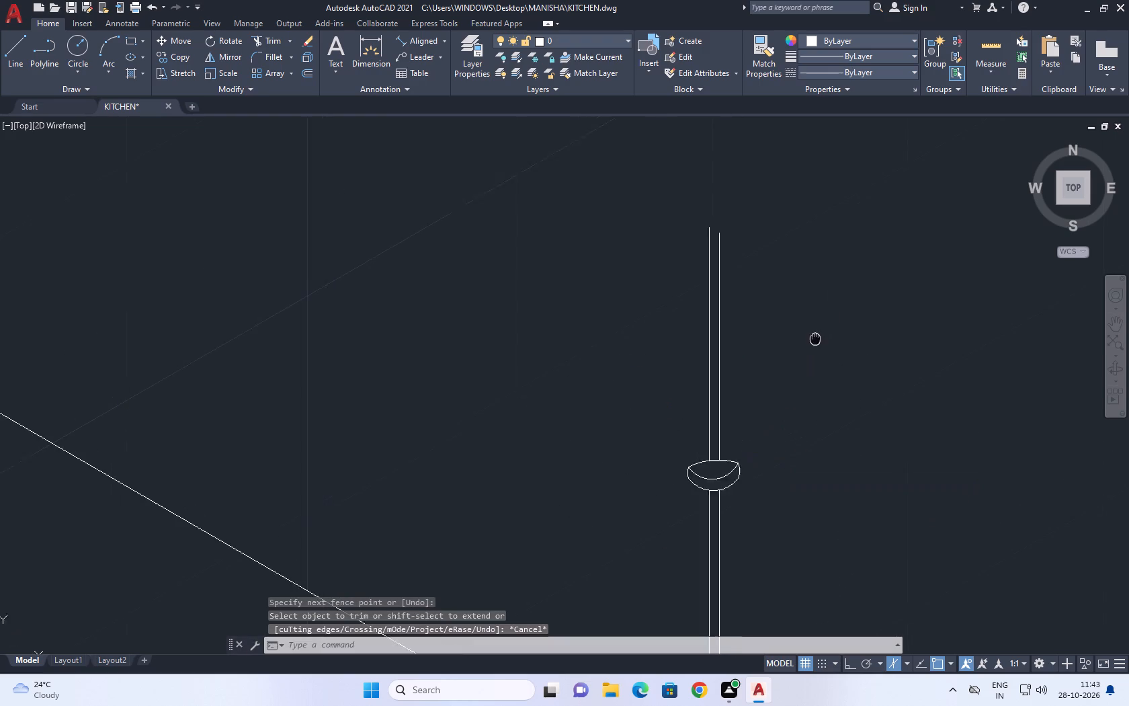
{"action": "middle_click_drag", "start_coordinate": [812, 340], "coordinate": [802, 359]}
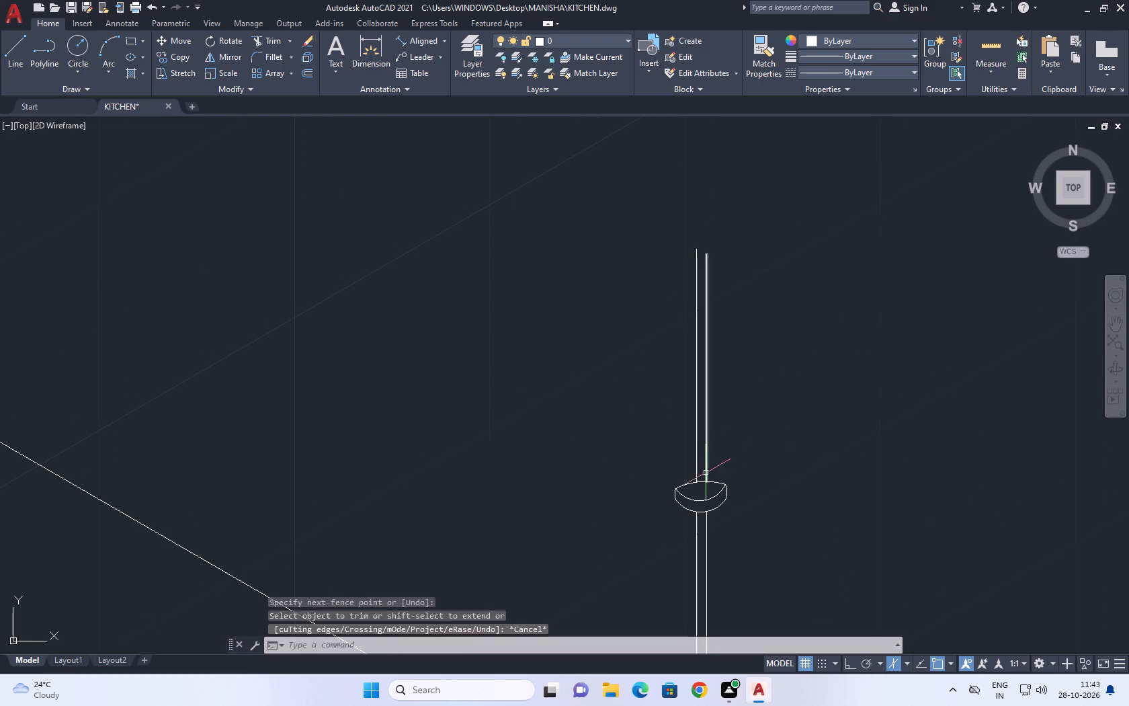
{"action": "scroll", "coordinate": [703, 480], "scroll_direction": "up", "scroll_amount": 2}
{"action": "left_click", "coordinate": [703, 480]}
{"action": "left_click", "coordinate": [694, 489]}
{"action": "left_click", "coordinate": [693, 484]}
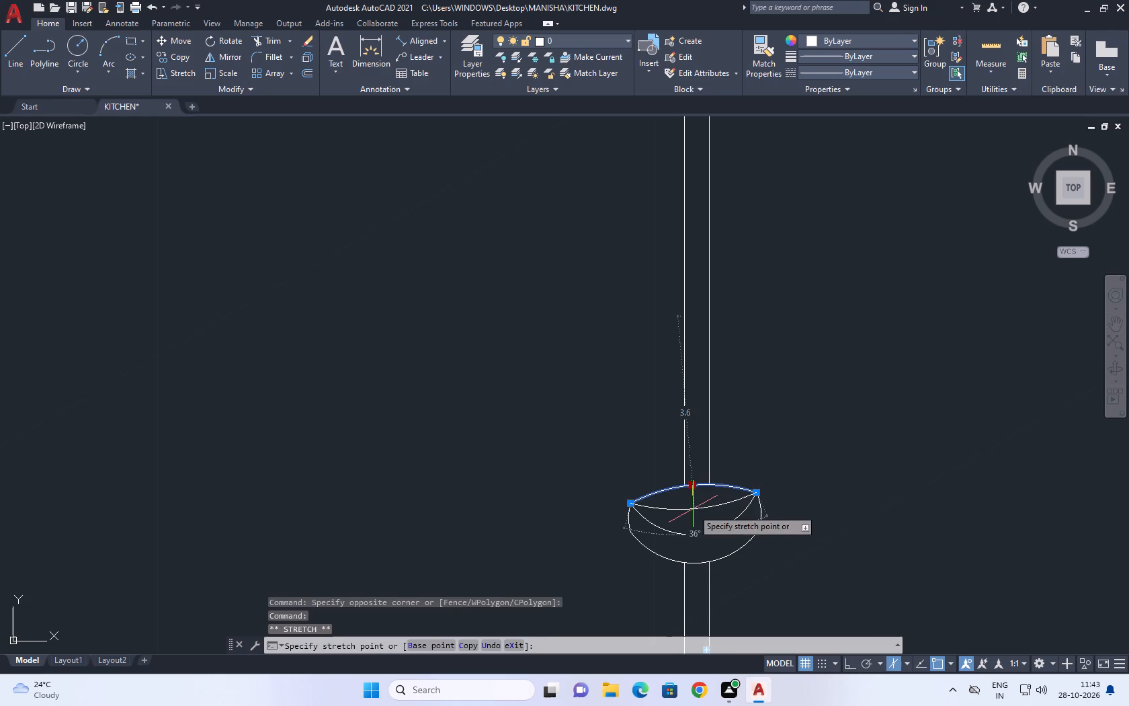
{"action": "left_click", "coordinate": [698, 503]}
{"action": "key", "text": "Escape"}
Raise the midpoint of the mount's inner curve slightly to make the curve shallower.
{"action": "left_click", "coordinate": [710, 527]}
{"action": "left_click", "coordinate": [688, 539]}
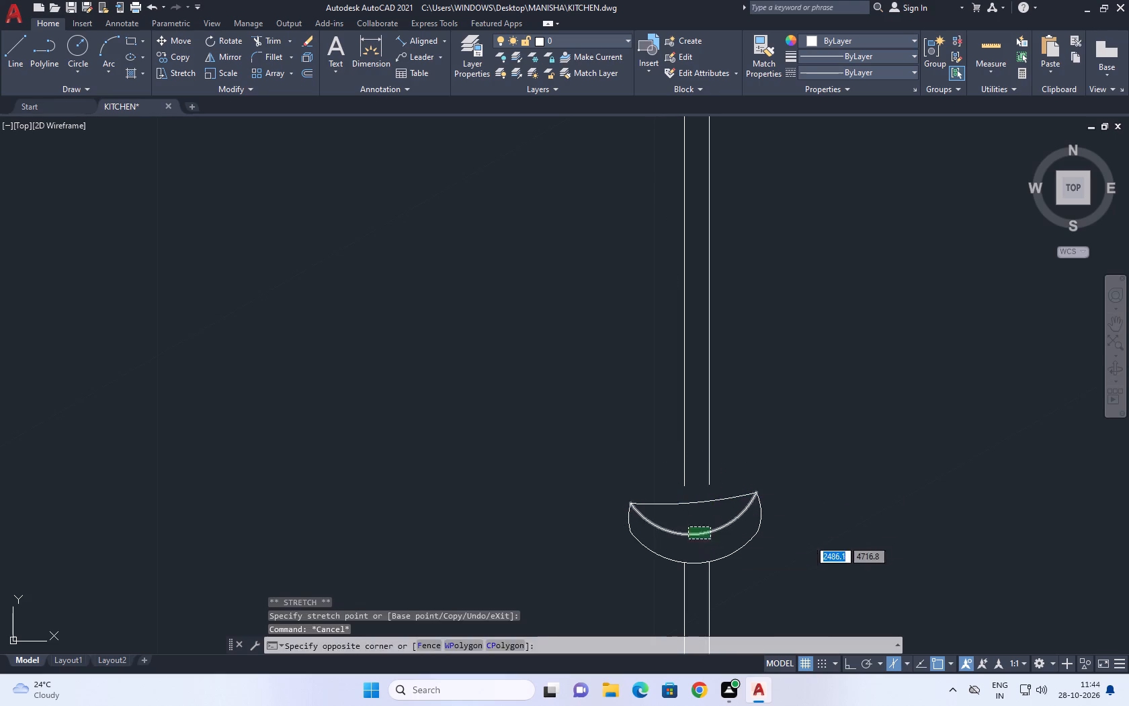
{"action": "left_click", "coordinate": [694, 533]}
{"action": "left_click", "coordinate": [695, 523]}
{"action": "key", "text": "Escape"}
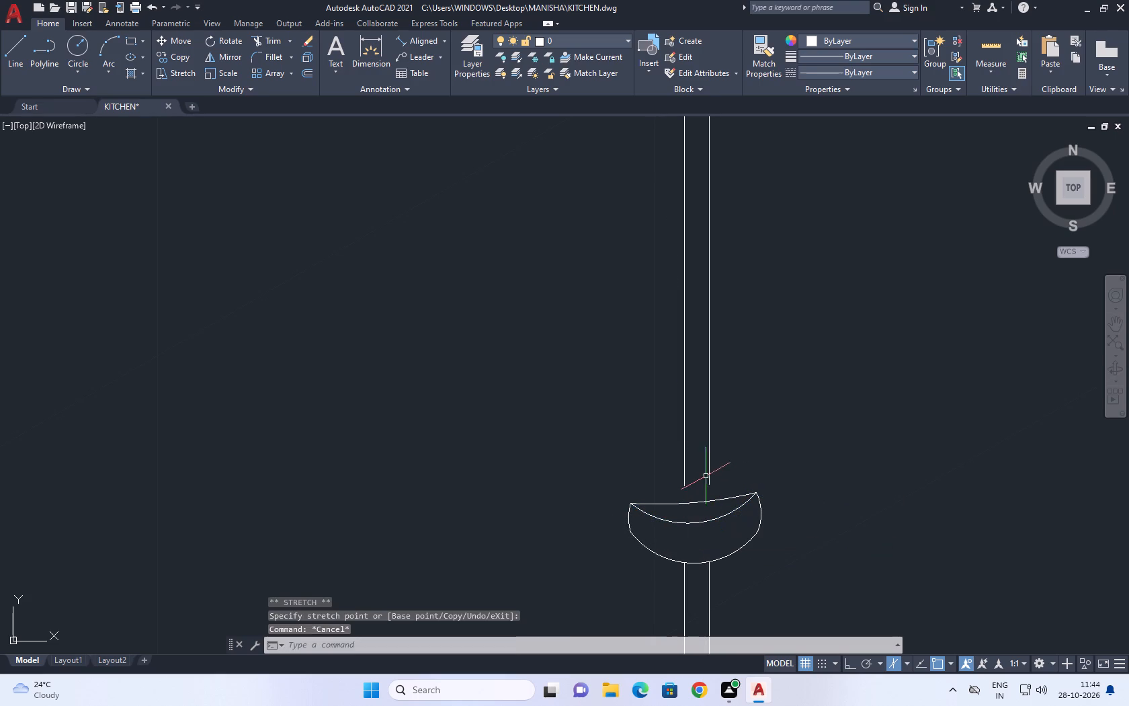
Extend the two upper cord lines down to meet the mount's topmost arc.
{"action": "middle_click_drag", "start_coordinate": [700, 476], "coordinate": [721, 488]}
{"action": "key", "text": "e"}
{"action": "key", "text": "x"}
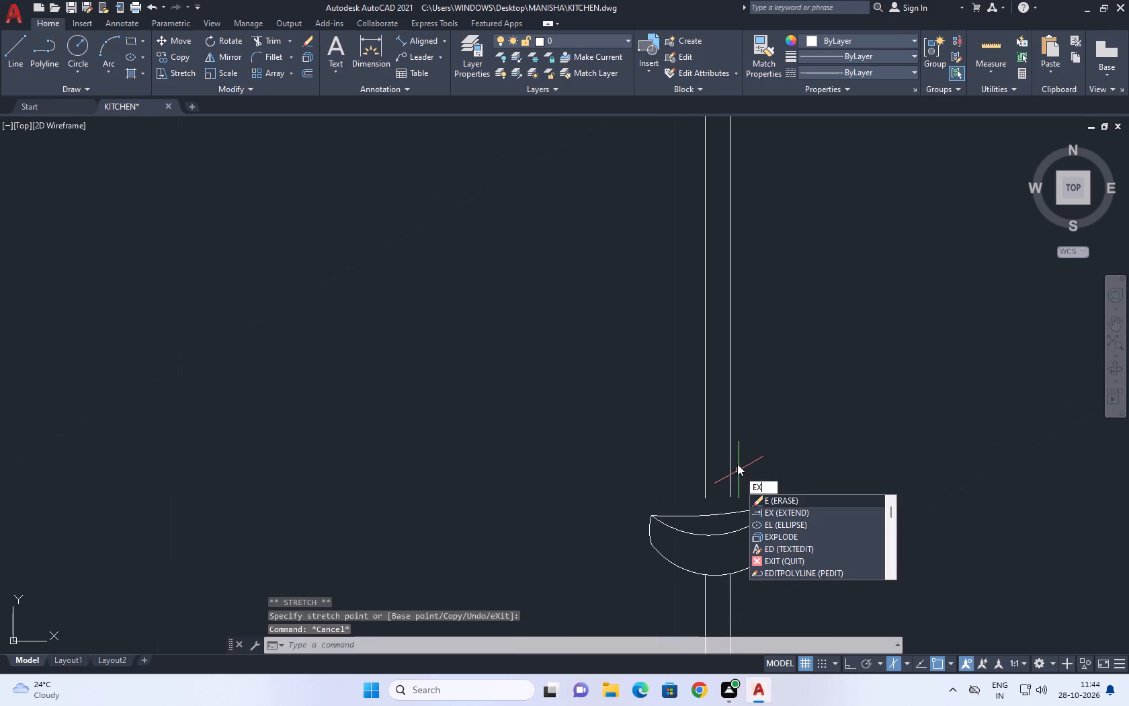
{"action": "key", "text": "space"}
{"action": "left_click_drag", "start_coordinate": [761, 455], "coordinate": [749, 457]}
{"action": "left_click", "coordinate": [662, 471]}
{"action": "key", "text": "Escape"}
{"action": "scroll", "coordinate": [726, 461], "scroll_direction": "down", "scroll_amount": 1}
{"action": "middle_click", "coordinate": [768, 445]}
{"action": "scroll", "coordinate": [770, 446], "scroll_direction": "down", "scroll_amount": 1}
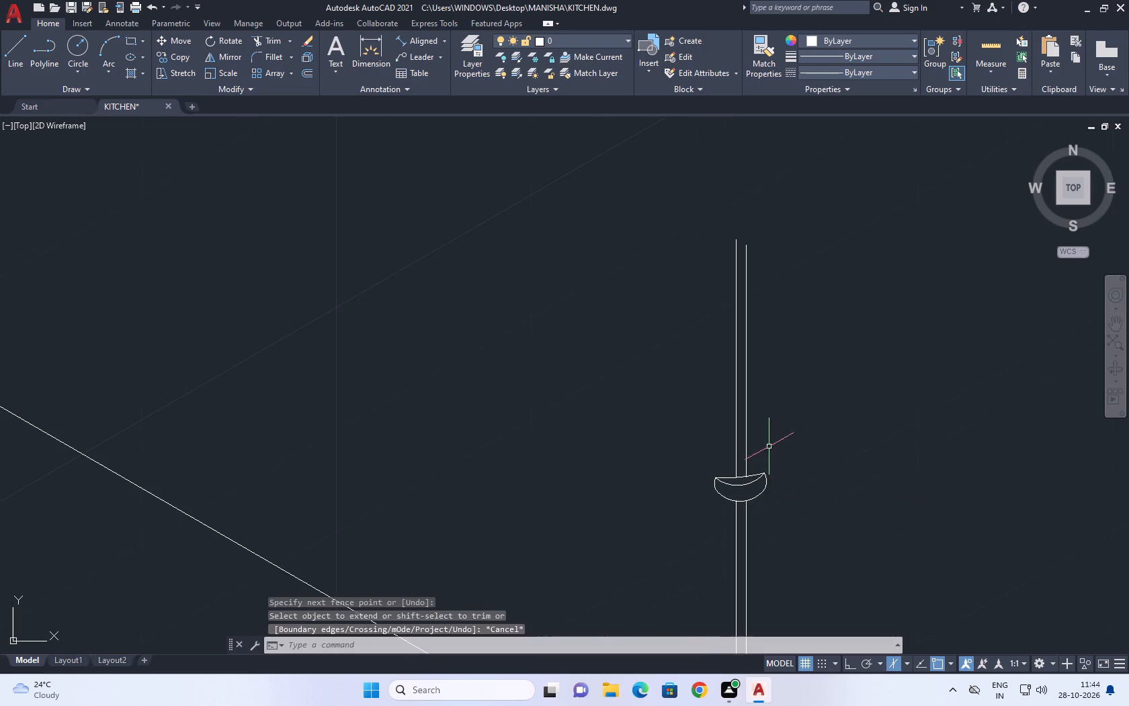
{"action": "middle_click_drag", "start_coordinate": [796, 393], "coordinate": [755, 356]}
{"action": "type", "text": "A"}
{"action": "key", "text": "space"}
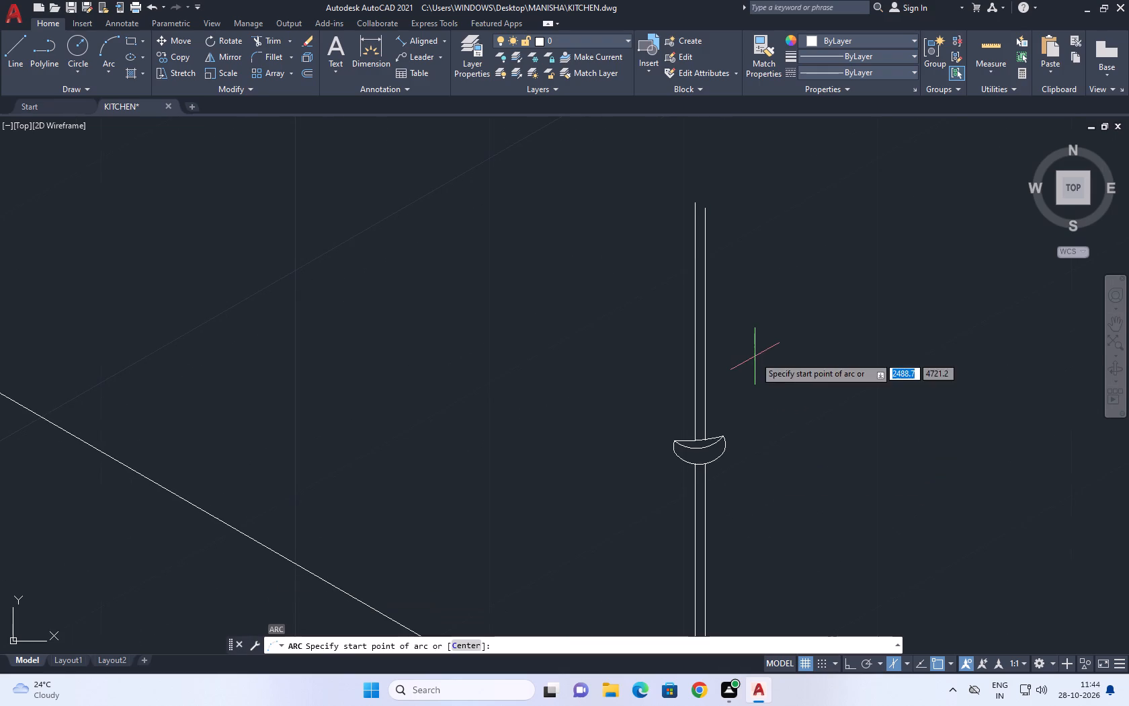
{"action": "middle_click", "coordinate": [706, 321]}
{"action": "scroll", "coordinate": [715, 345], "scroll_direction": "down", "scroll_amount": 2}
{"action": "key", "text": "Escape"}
Delete the cord lines that stick up above the ceiling mount.
{"action": "left_click_drag", "start_coordinate": [756, 336], "coordinate": [741, 333]}
{"action": "left_click", "coordinate": [669, 311]}
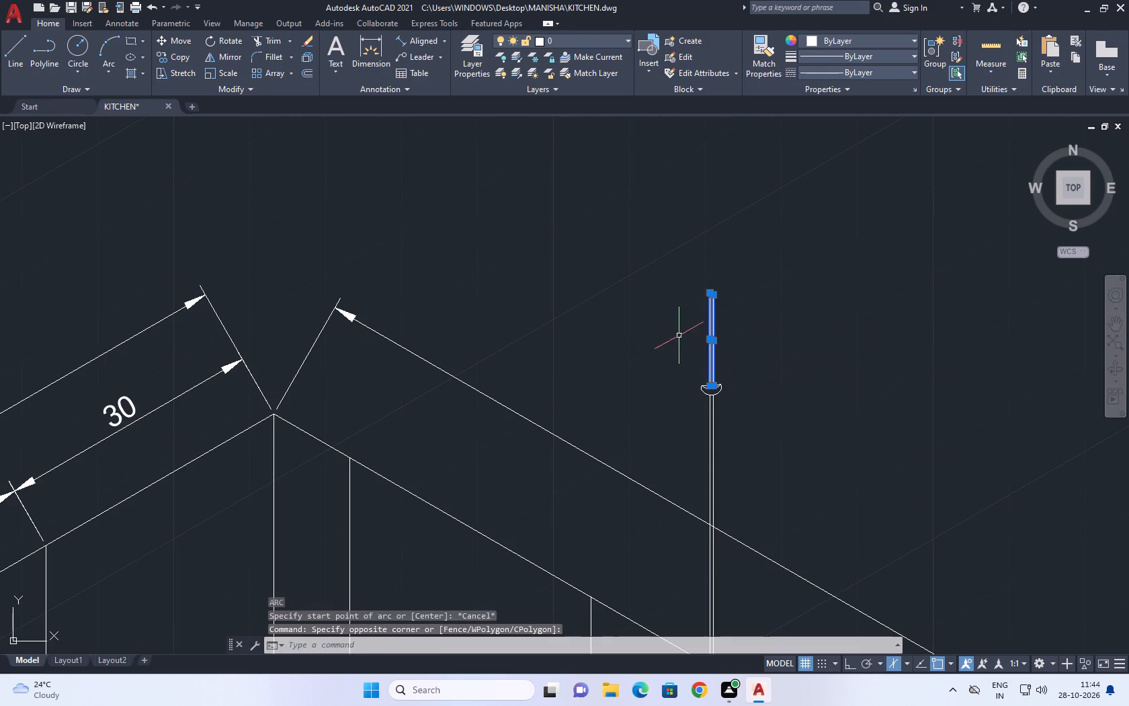
{"action": "key", "text": "Delete"}
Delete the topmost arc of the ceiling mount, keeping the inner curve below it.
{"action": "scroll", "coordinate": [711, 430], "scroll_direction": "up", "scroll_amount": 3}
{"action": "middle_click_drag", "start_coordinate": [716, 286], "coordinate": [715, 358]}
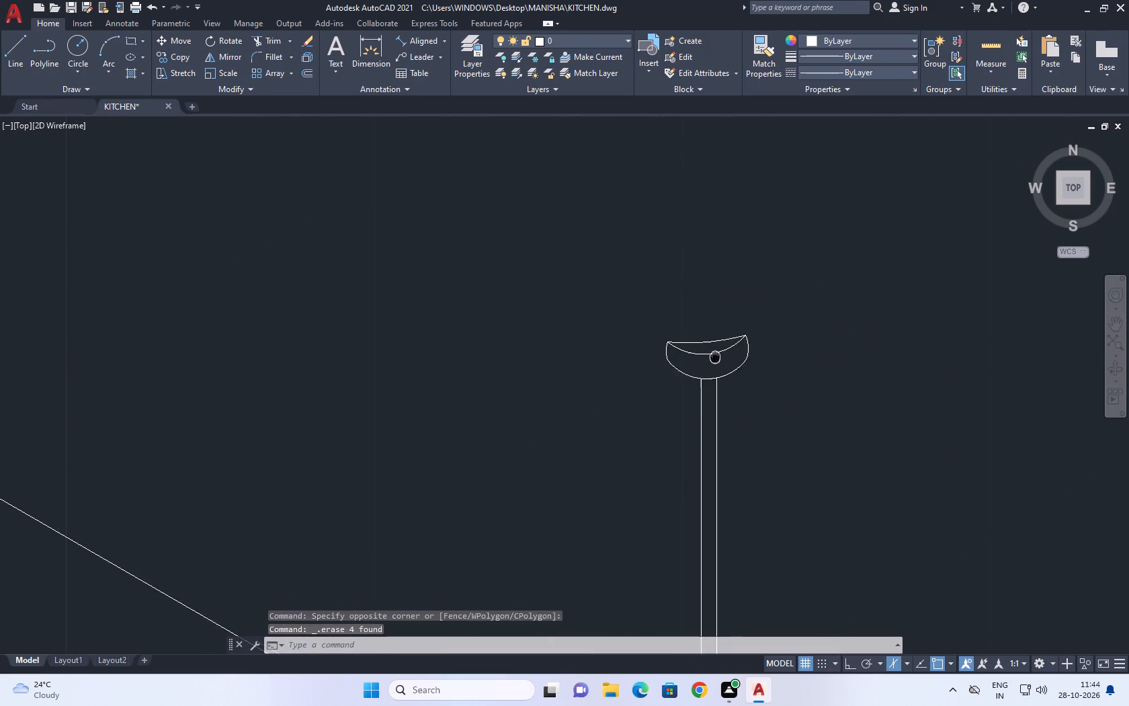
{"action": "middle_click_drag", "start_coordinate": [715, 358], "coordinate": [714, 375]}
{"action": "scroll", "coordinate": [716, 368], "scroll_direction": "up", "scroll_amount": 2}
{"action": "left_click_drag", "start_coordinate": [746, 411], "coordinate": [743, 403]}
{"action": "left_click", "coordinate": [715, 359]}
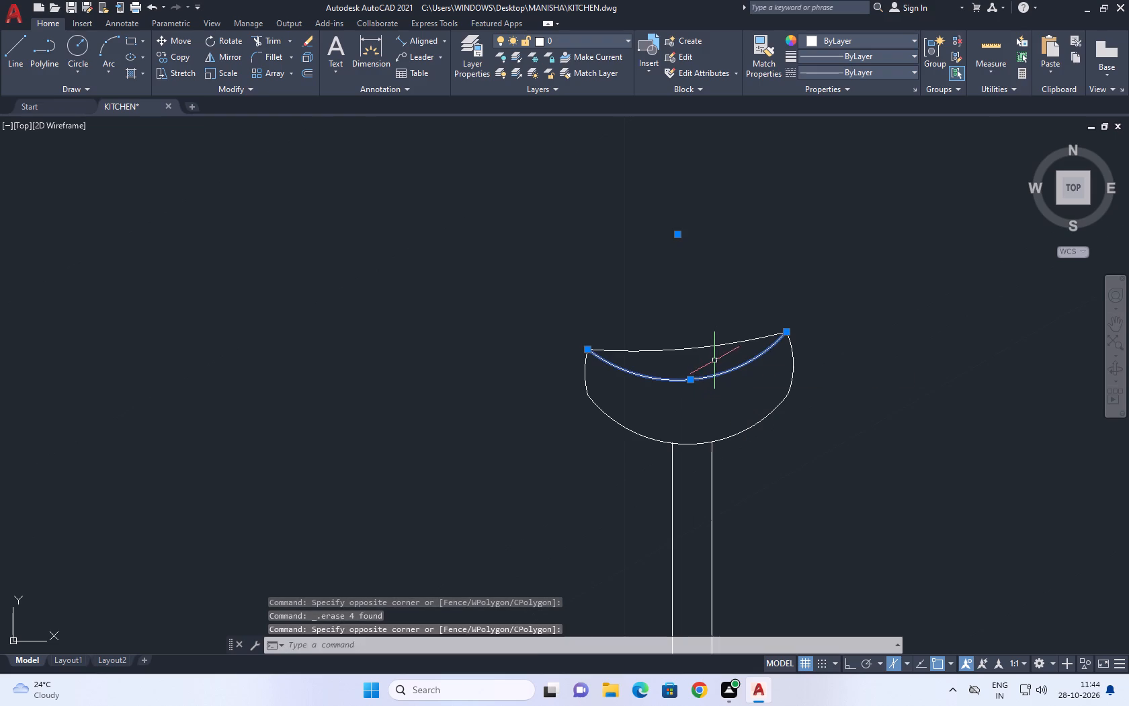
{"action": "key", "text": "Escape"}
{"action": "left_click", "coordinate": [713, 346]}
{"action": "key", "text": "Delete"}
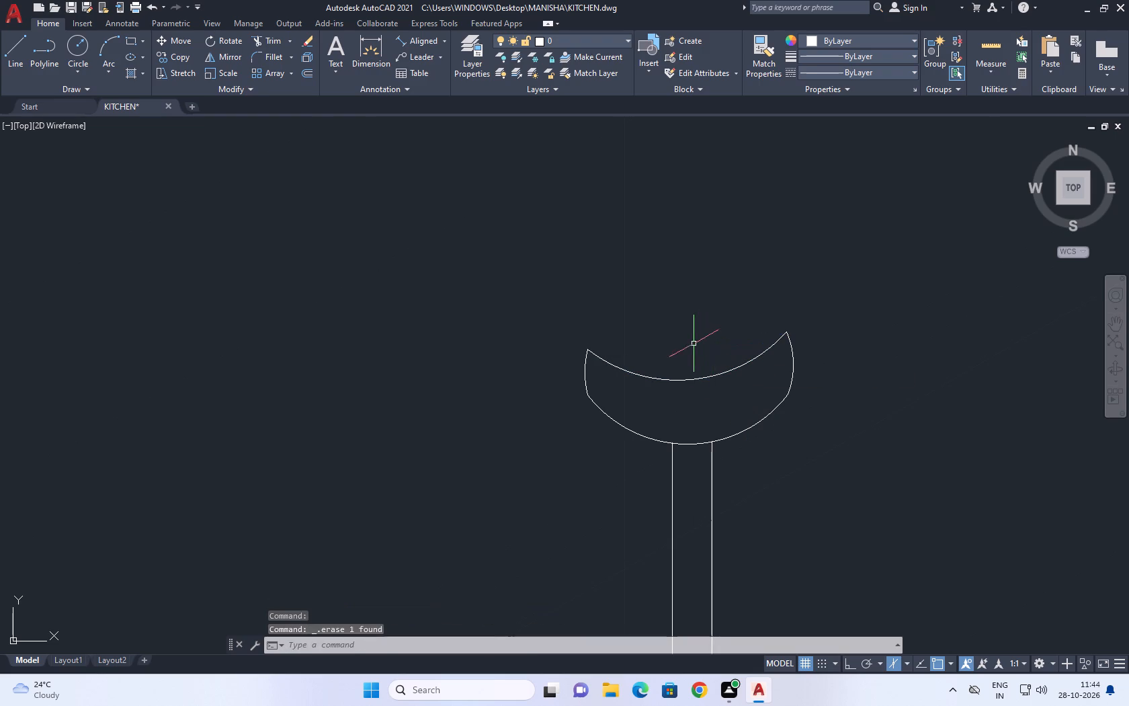
Raise the midpoint of the mount's upper curve until it forms a nearly flat, gently sagging top edge.
{"action": "left_click_drag", "start_coordinate": [714, 395], "coordinate": [712, 384]}
{"action": "left_click_drag", "start_coordinate": [692, 352], "coordinate": [692, 362]}
{"action": "left_click", "coordinate": [691, 377]}
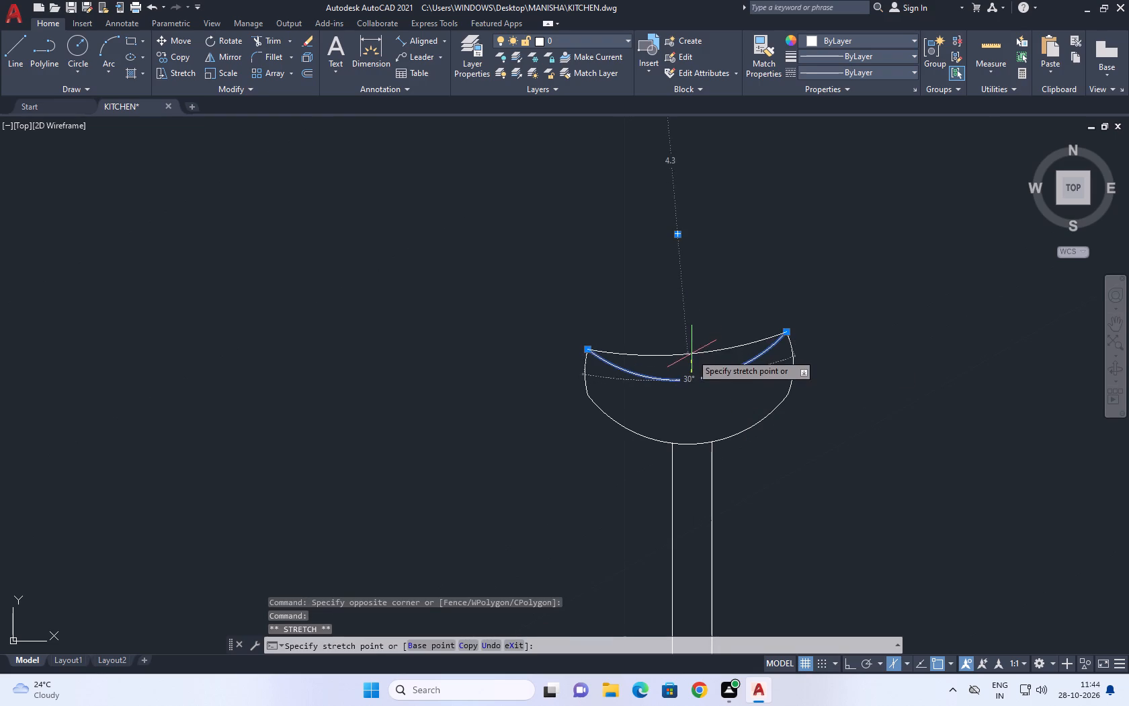
{"action": "left_click", "coordinate": [700, 344]}
{"action": "key", "text": "Escape"}
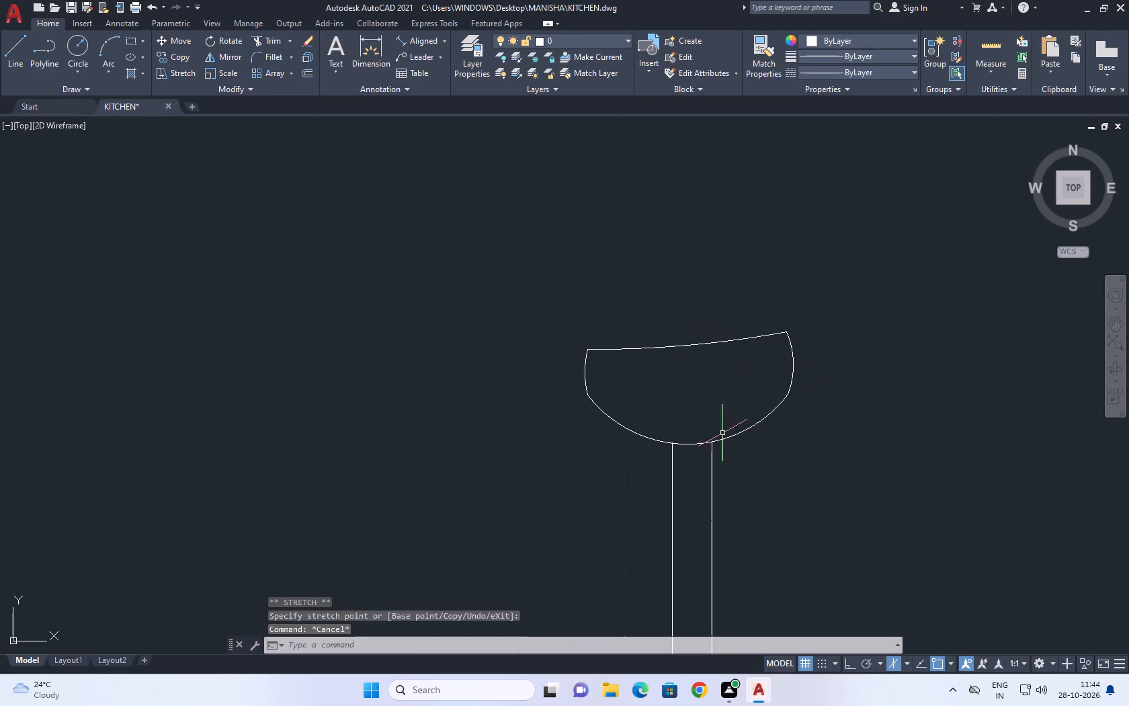
Raise the midpoint of the mount's lower curve to make the bottom edge shallower.
{"action": "scroll", "coordinate": [746, 426], "scroll_direction": "up", "scroll_amount": 1}
{"action": "middle_click_drag", "start_coordinate": [735, 409], "coordinate": [739, 445]}
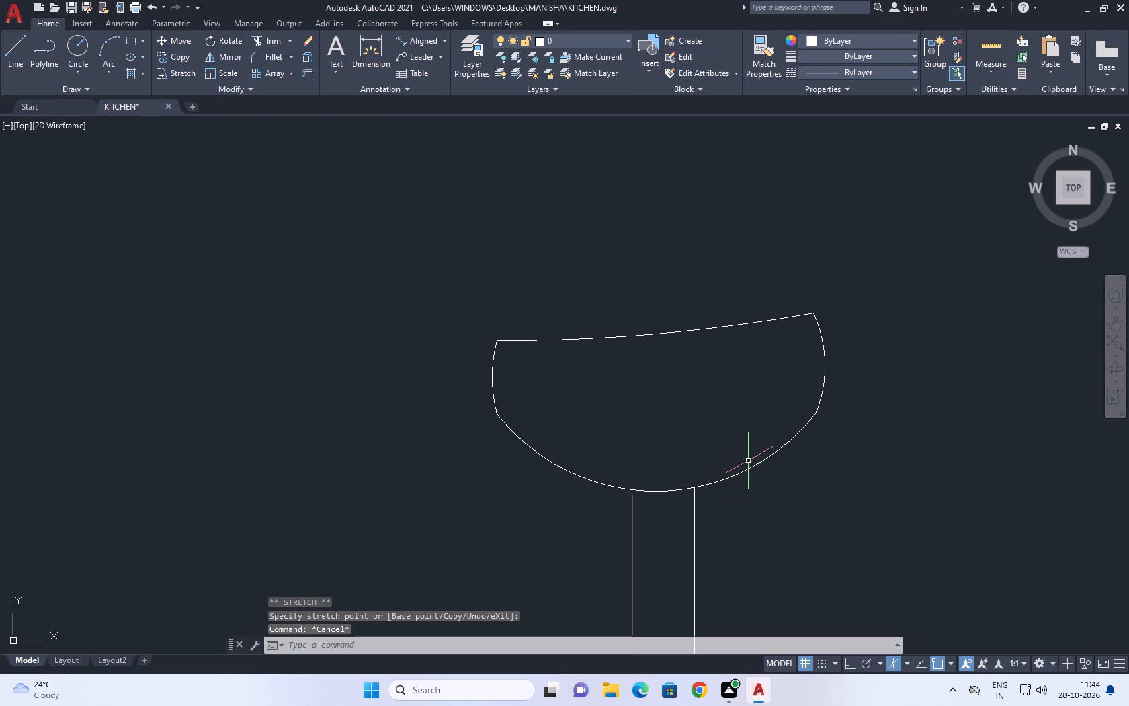
{"action": "left_click_drag", "start_coordinate": [751, 485], "coordinate": [749, 479]}
{"action": "left_click", "coordinate": [728, 442]}
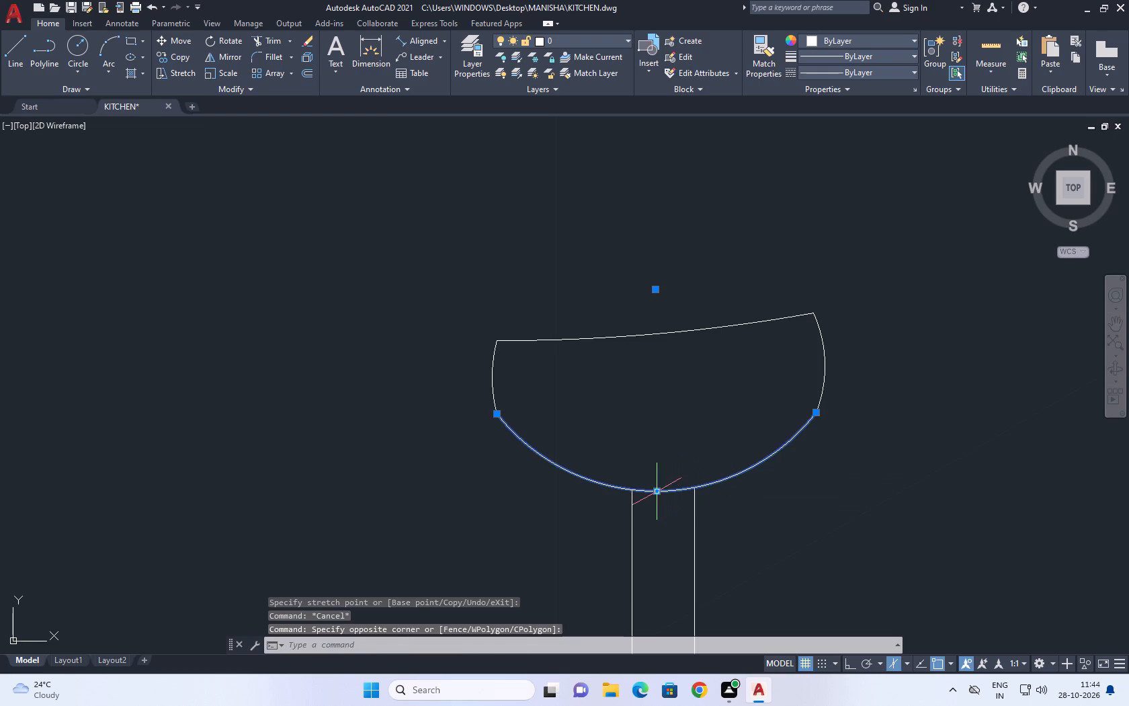
{"action": "left_click", "coordinate": [656, 490]}
{"action": "left_click", "coordinate": [658, 457]}
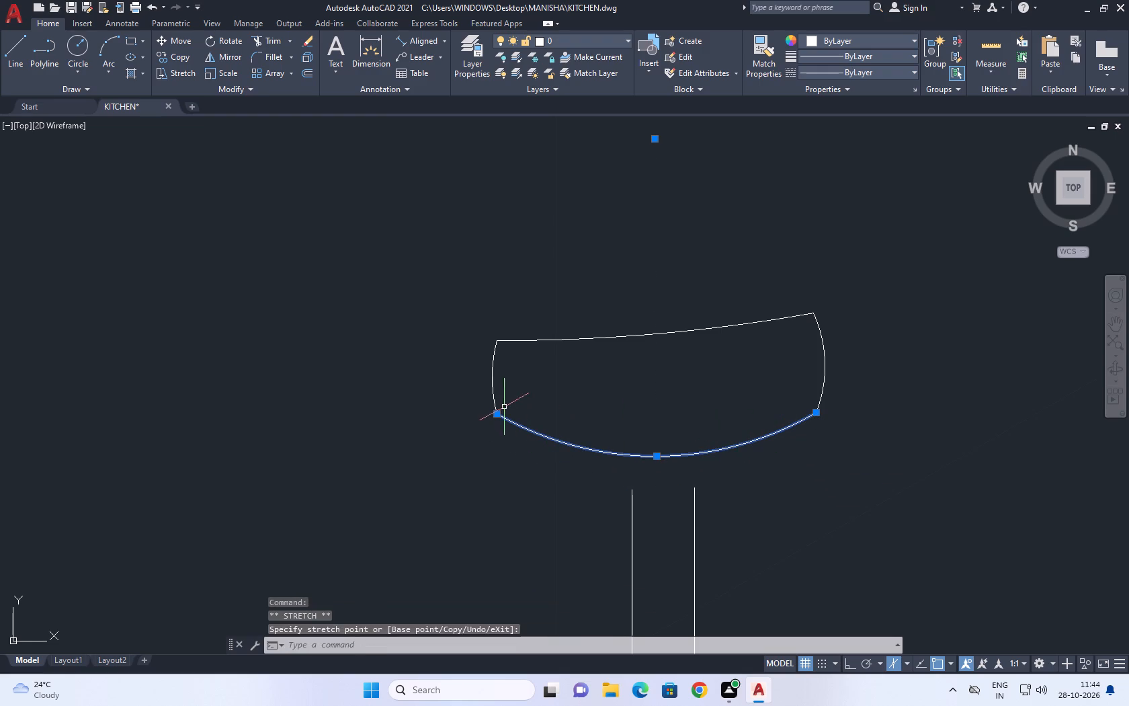
Stretch the shared corner of the left end arc and the lower curve downward to lengthen the mount's left side.
{"action": "left_click", "coordinate": [517, 398]}
{"action": "left_click", "coordinate": [493, 382]}
{"action": "left_click", "coordinate": [498, 413]}
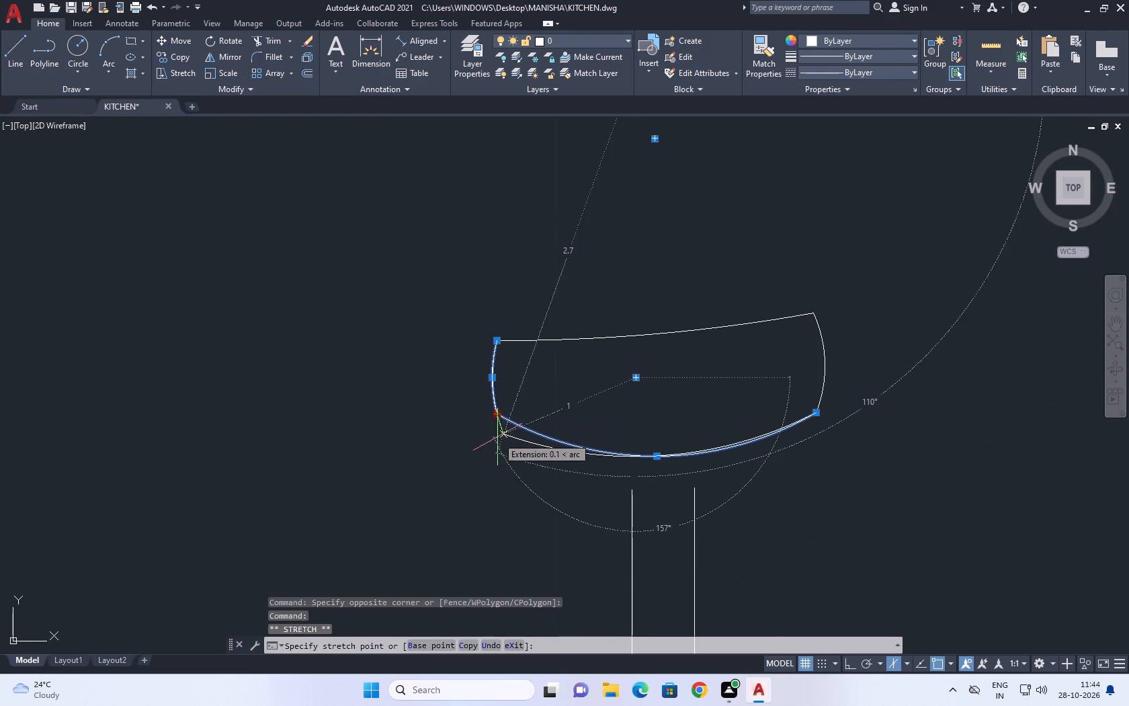
{"action": "left_click", "coordinate": [497, 443]}
{"action": "key", "text": "Escape"}
Move the four mount curves down so the bottom edge rests on the top of the cord lines.
{"action": "middle_click_drag", "start_coordinate": [834, 401], "coordinate": [814, 397]}
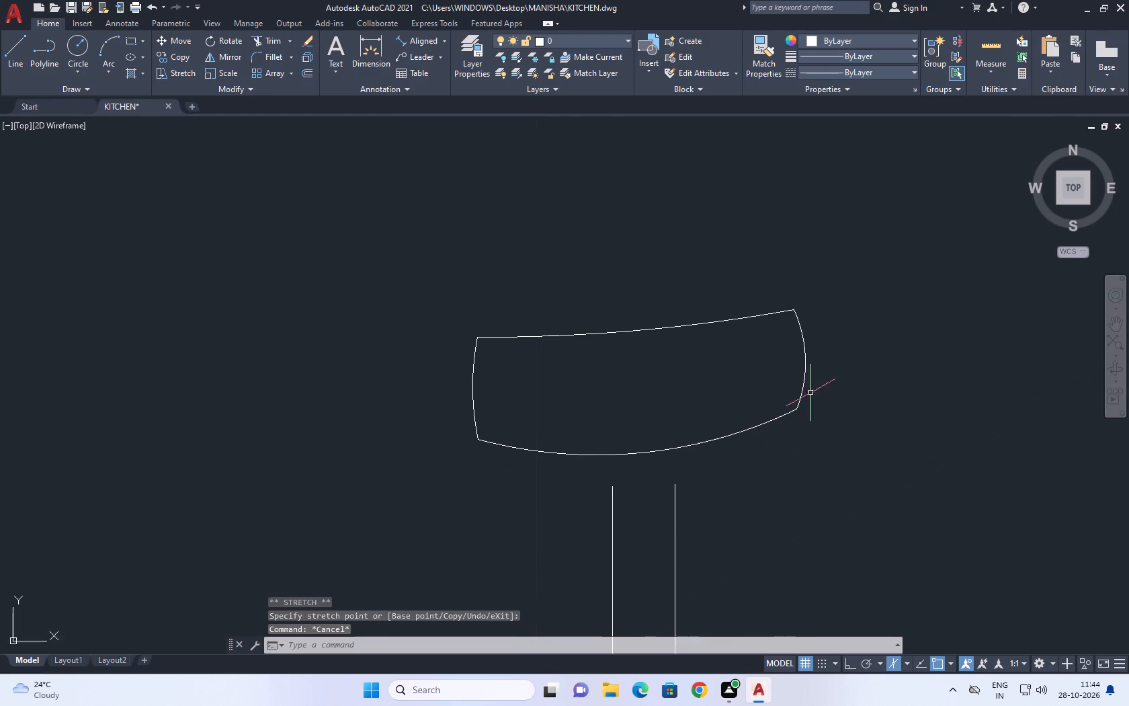
{"action": "left_click_drag", "start_coordinate": [819, 367], "coordinate": [767, 364]}
{"action": "left_click", "coordinate": [321, 416]}
{"action": "left_click_drag", "start_coordinate": [769, 434], "coordinate": [739, 401]}
{"action": "left_click_drag", "start_coordinate": [671, 301], "coordinate": [665, 293]}
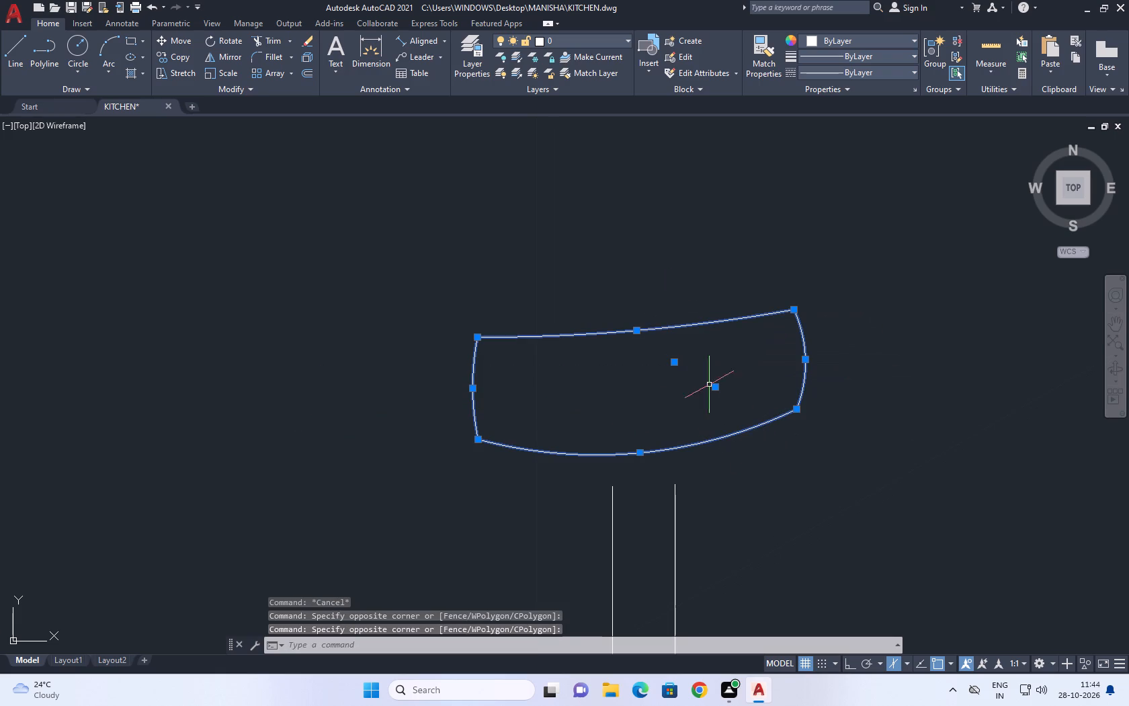
{"action": "key", "text": "m"}
{"action": "key", "text": "space"}
{"action": "left_click", "coordinate": [681, 448]}
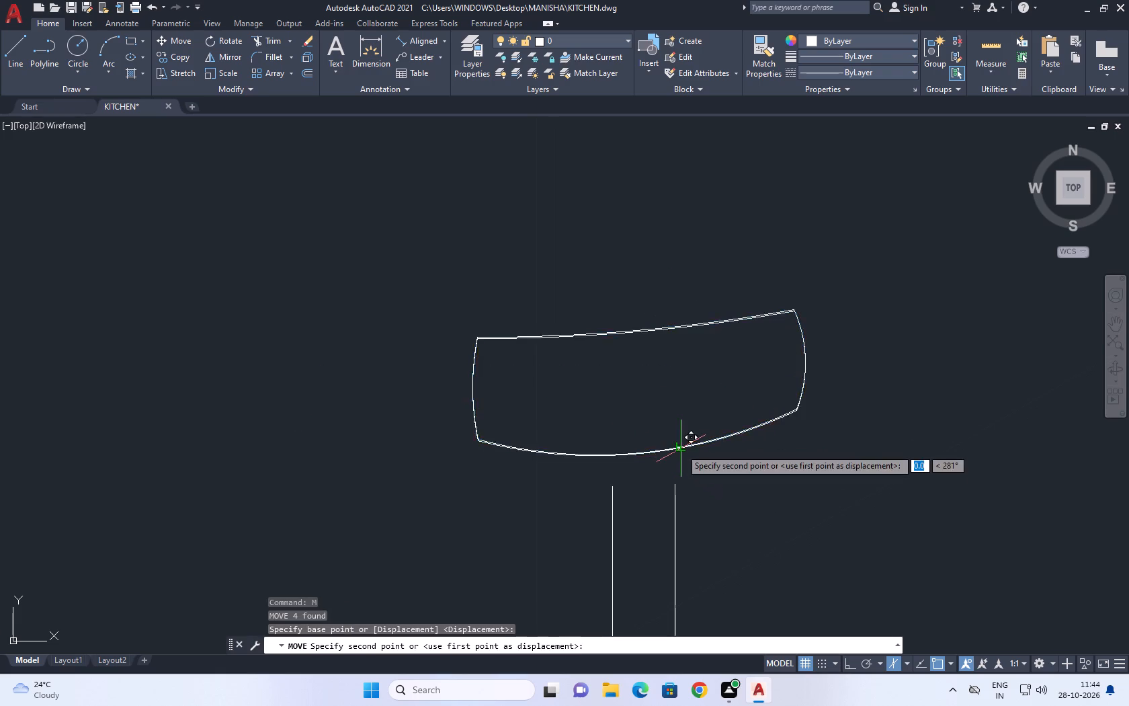
{"action": "left_click", "coordinate": [675, 481]}
Trim the cord line ends that overlap the bottom edge of the mount.
{"action": "scroll", "coordinate": [686, 474], "scroll_direction": "down", "scroll_amount": 2}
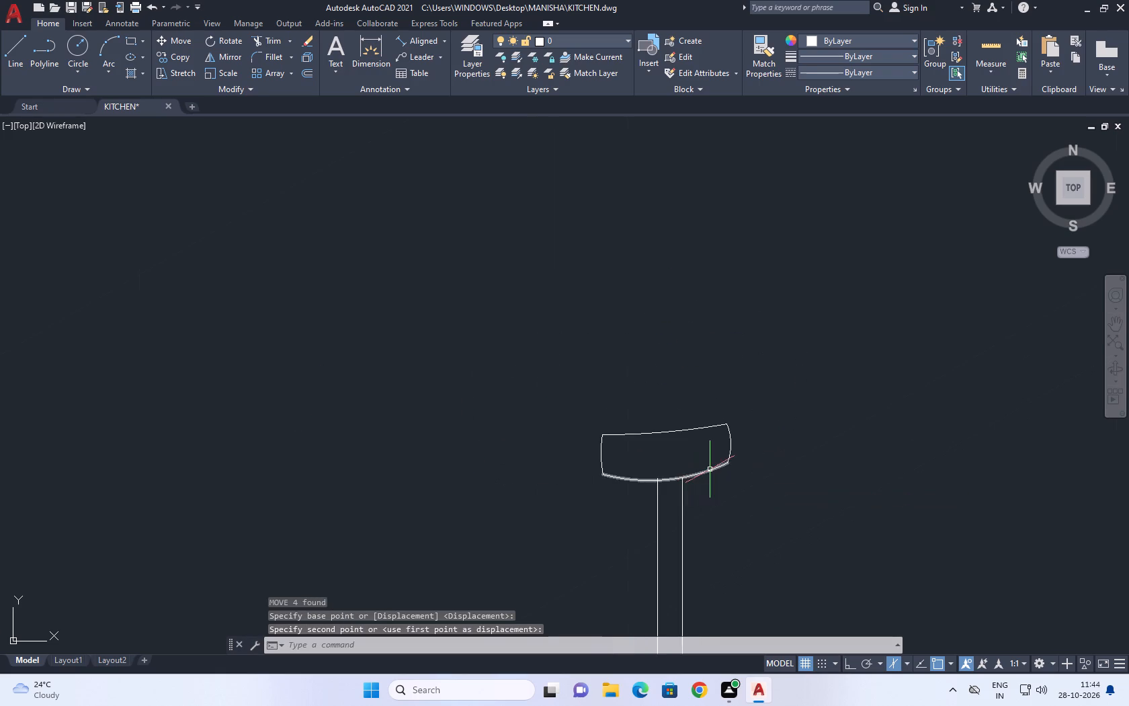
{"action": "middle_click_drag", "start_coordinate": [710, 469], "coordinate": [701, 405]}
{"action": "middle_click_drag", "start_coordinate": [694, 415], "coordinate": [720, 446]}
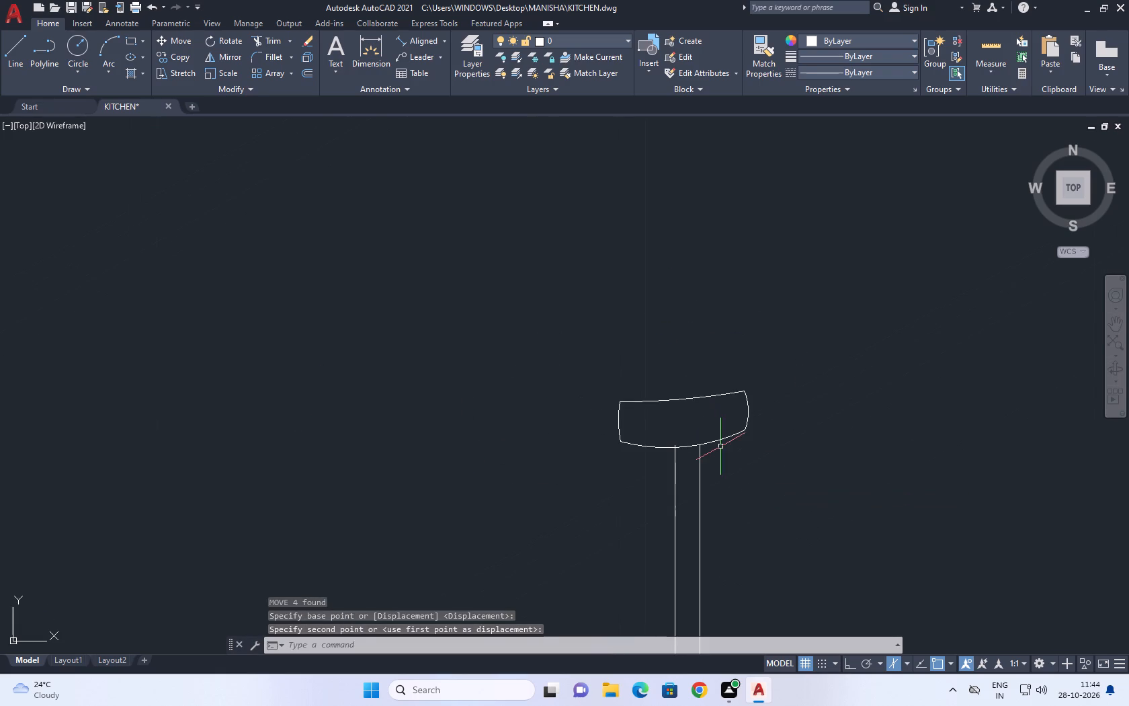
{"action": "type", "text": "TR"}
{"action": "key", "text": "space"}
{"action": "scroll", "coordinate": [678, 448], "scroll_direction": "up", "scroll_amount": 5}
{"action": "left_click_drag", "start_coordinate": [680, 430], "coordinate": [671, 430]}
{"action": "left_click", "coordinate": [627, 452]}
{"action": "scroll", "coordinate": [676, 419], "scroll_direction": "down", "scroll_amount": 9}
{"action": "key", "text": "Escape"}
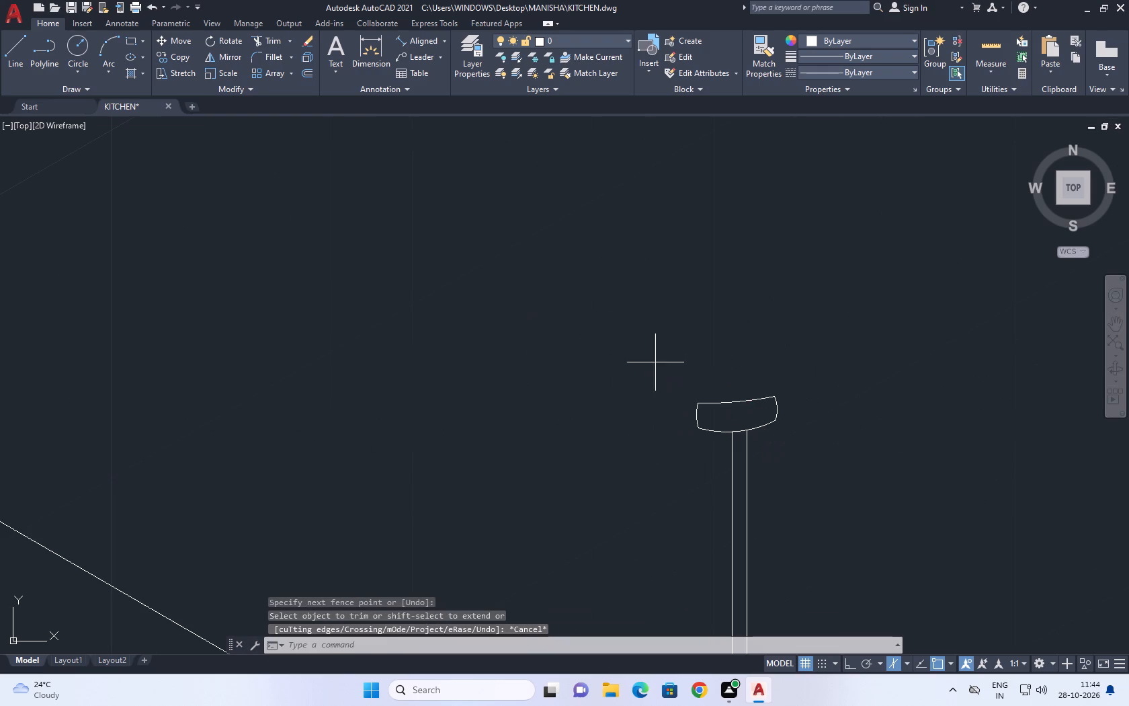
Move the whole mount outline slightly to the right over the cord.
{"action": "left_click", "coordinate": [655, 362]}
{"action": "left_click_drag", "start_coordinate": [784, 436], "coordinate": [789, 442]}
{"action": "key", "text": "m"}
{"action": "key", "text": "space"}
{"action": "scroll", "coordinate": [714, 438], "scroll_direction": "up", "scroll_amount": 2}
{"action": "left_click", "coordinate": [863, 456]}
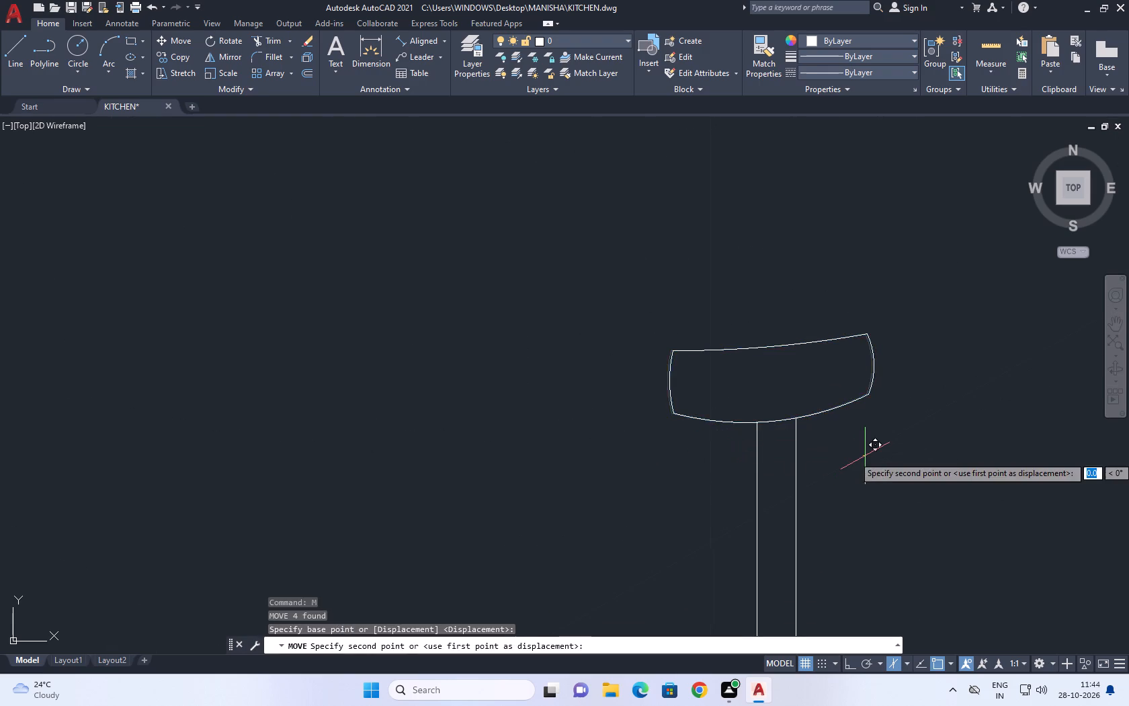
{"action": "left_click", "coordinate": [871, 456]}
Trim the small cord line stubs that protrude above the mount's bottom curve.
{"action": "scroll", "coordinate": [796, 424], "scroll_direction": "up", "scroll_amount": 4}
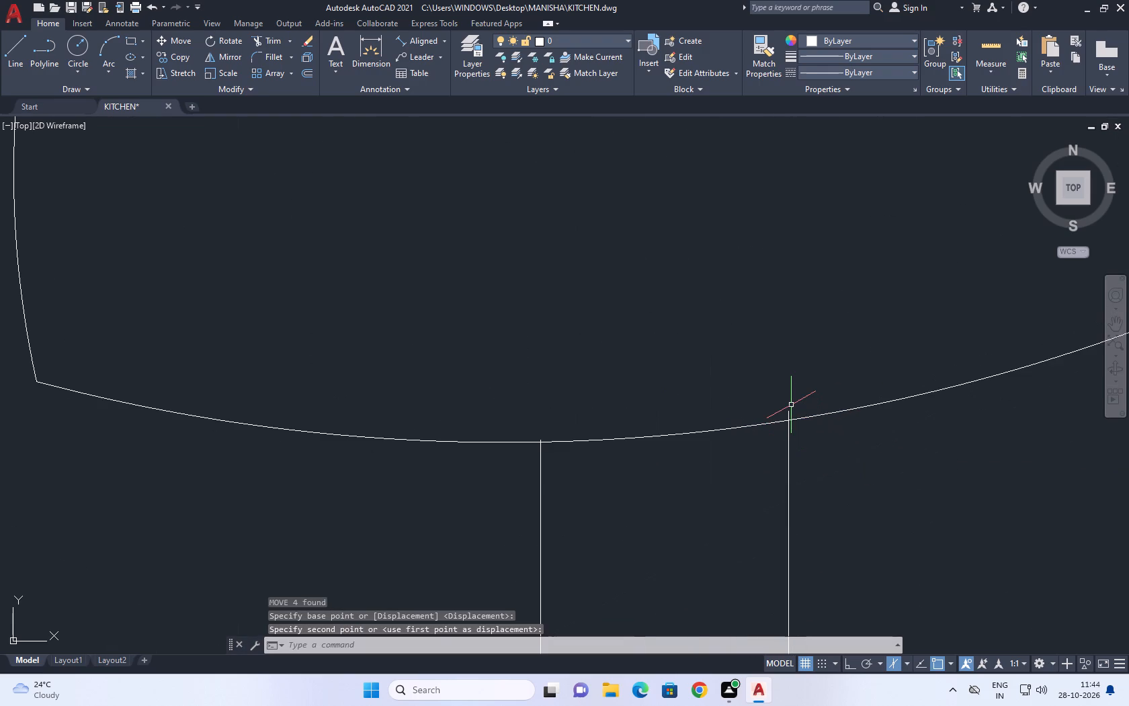
{"action": "type", "text": "TR"}
{"action": "key", "text": "space"}
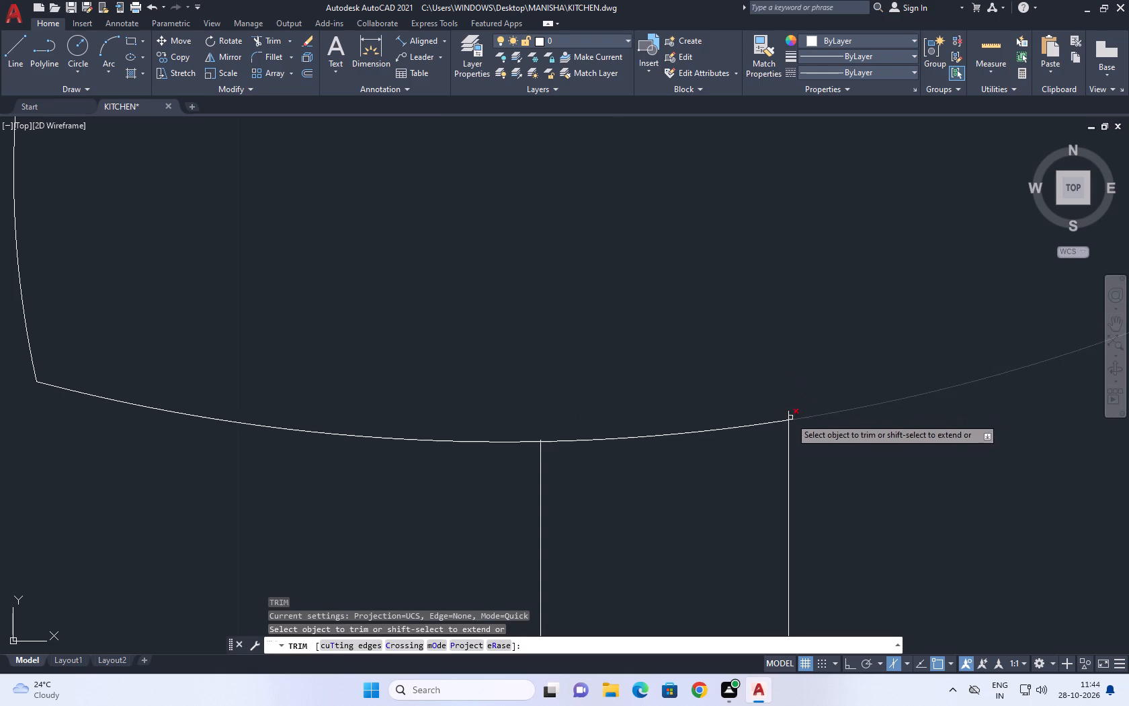
{"action": "left_click", "coordinate": [789, 416]}
{"action": "left_click", "coordinate": [789, 415]}
{"action": "scroll", "coordinate": [550, 428], "scroll_direction": "up", "scroll_amount": 6}
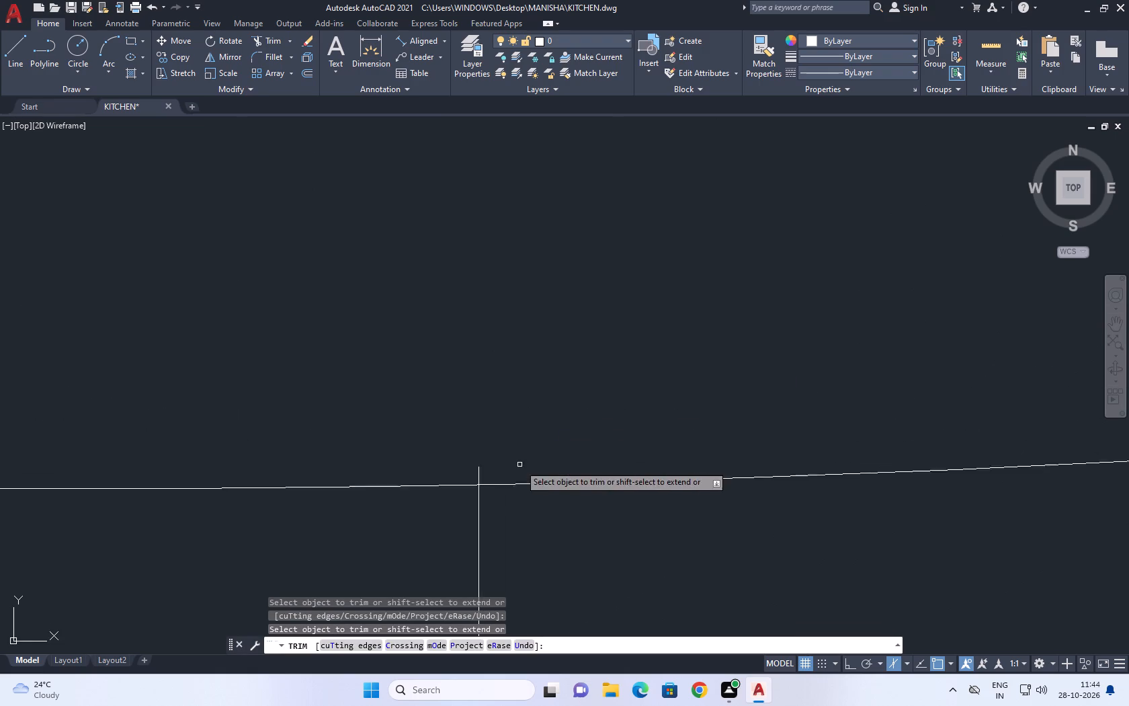
{"action": "scroll", "coordinate": [475, 481], "scroll_direction": "up", "scroll_amount": 3}
{"action": "left_click", "coordinate": [552, 463]}
{"action": "left_click", "coordinate": [320, 462]}
{"action": "scroll", "coordinate": [572, 386], "scroll_direction": "down", "scroll_amount": 18}
{"action": "key", "text": "Escape"}
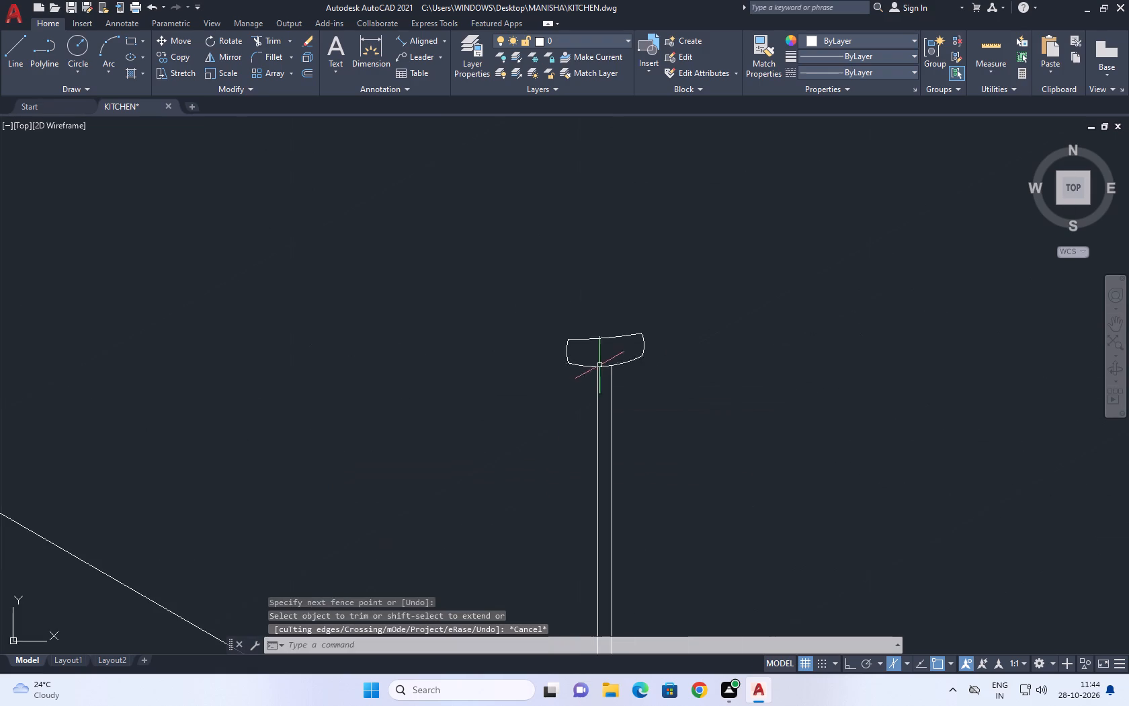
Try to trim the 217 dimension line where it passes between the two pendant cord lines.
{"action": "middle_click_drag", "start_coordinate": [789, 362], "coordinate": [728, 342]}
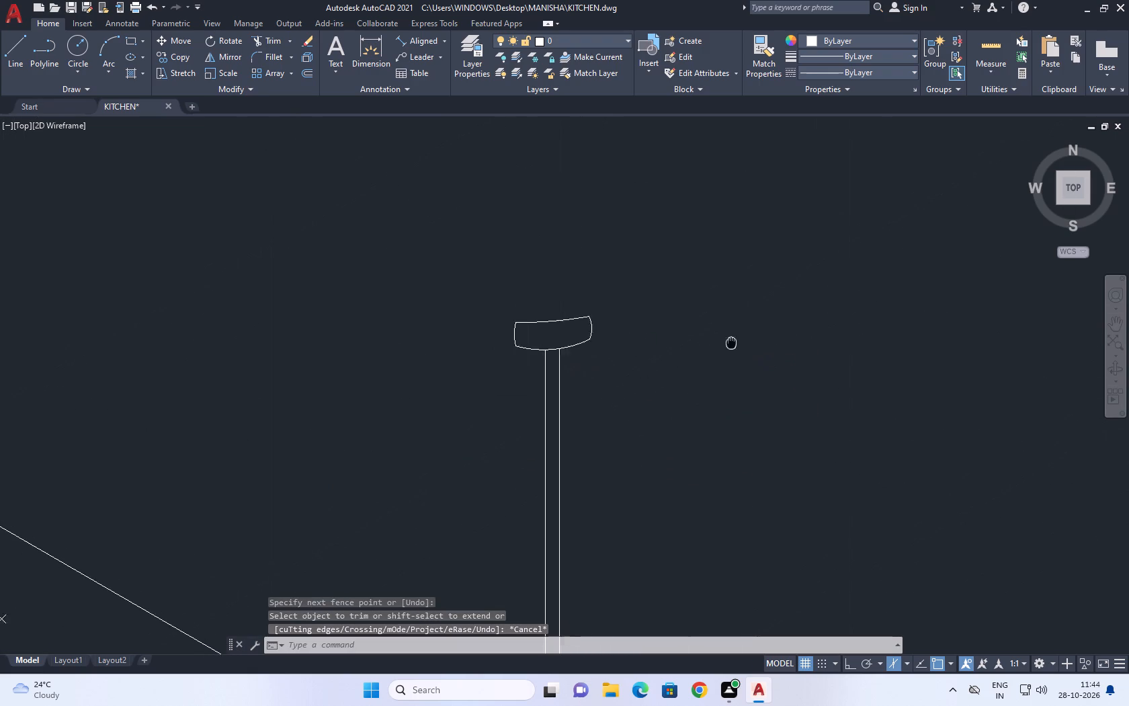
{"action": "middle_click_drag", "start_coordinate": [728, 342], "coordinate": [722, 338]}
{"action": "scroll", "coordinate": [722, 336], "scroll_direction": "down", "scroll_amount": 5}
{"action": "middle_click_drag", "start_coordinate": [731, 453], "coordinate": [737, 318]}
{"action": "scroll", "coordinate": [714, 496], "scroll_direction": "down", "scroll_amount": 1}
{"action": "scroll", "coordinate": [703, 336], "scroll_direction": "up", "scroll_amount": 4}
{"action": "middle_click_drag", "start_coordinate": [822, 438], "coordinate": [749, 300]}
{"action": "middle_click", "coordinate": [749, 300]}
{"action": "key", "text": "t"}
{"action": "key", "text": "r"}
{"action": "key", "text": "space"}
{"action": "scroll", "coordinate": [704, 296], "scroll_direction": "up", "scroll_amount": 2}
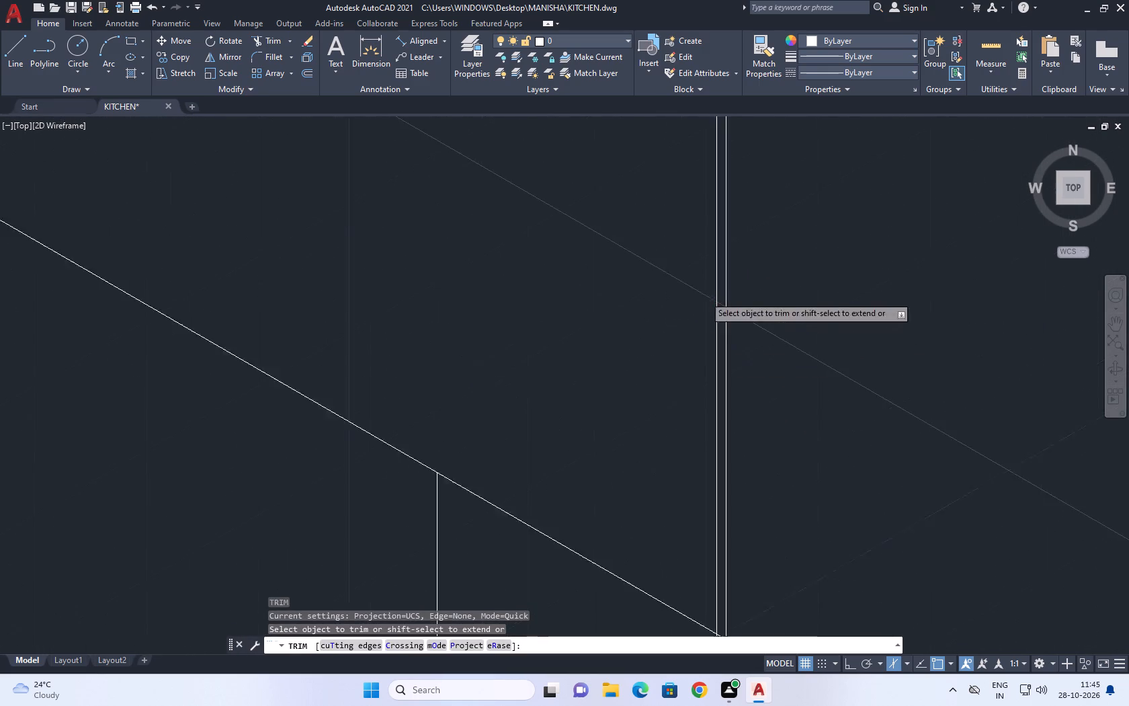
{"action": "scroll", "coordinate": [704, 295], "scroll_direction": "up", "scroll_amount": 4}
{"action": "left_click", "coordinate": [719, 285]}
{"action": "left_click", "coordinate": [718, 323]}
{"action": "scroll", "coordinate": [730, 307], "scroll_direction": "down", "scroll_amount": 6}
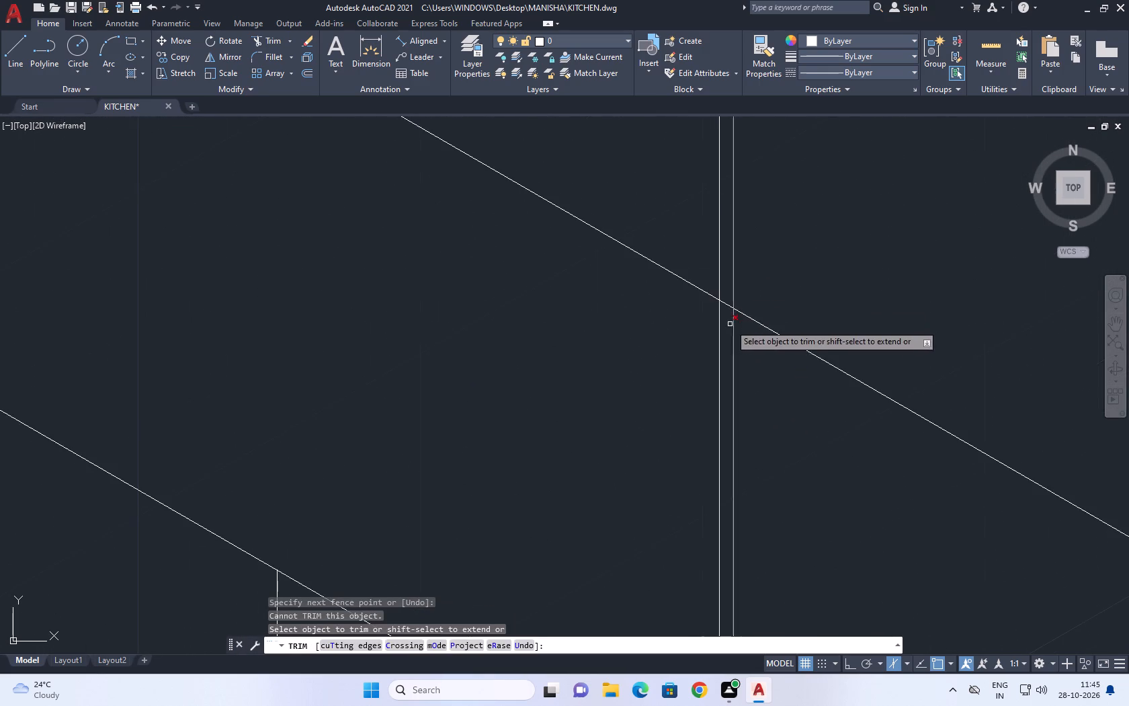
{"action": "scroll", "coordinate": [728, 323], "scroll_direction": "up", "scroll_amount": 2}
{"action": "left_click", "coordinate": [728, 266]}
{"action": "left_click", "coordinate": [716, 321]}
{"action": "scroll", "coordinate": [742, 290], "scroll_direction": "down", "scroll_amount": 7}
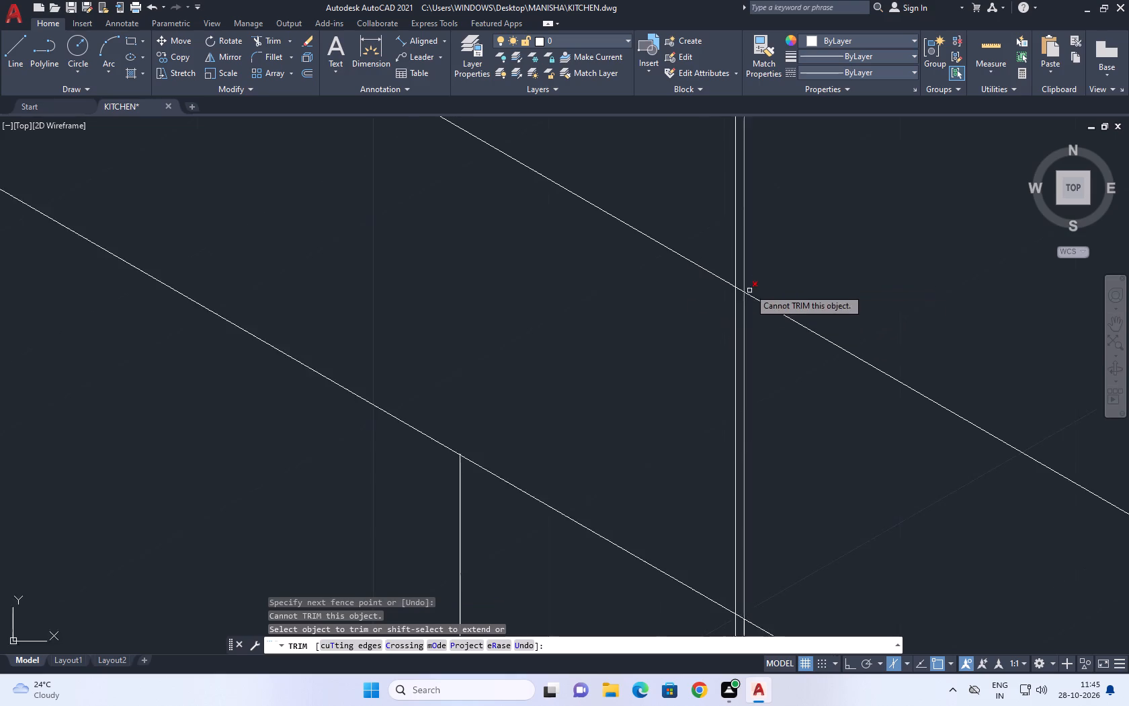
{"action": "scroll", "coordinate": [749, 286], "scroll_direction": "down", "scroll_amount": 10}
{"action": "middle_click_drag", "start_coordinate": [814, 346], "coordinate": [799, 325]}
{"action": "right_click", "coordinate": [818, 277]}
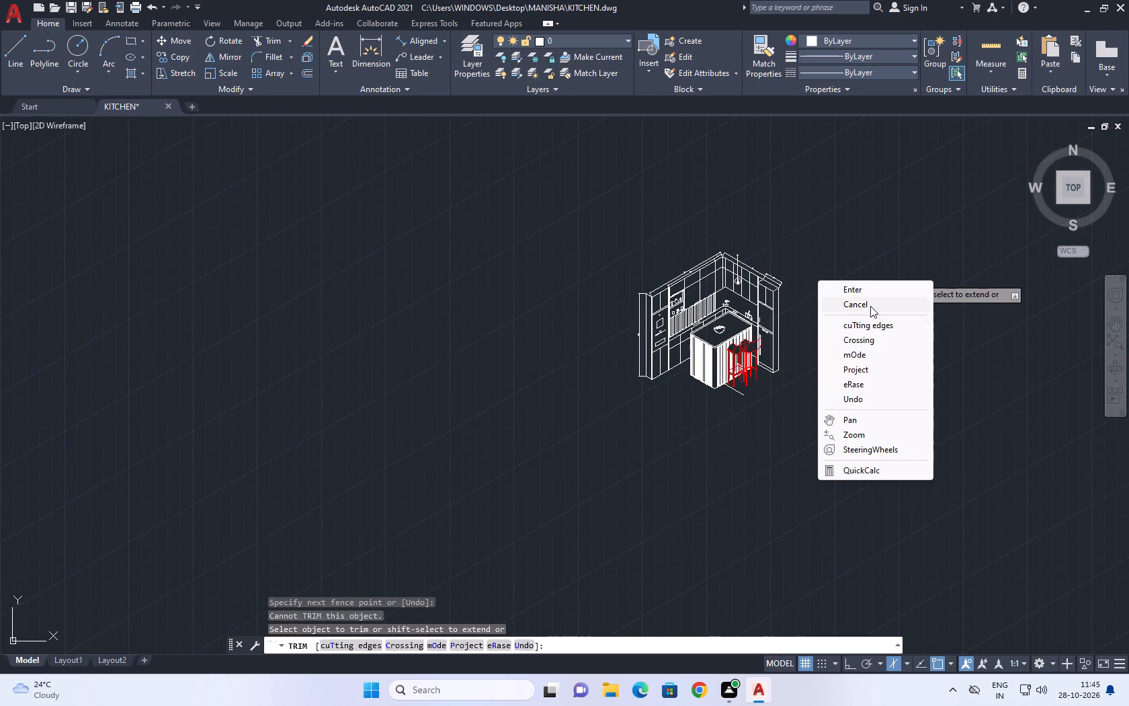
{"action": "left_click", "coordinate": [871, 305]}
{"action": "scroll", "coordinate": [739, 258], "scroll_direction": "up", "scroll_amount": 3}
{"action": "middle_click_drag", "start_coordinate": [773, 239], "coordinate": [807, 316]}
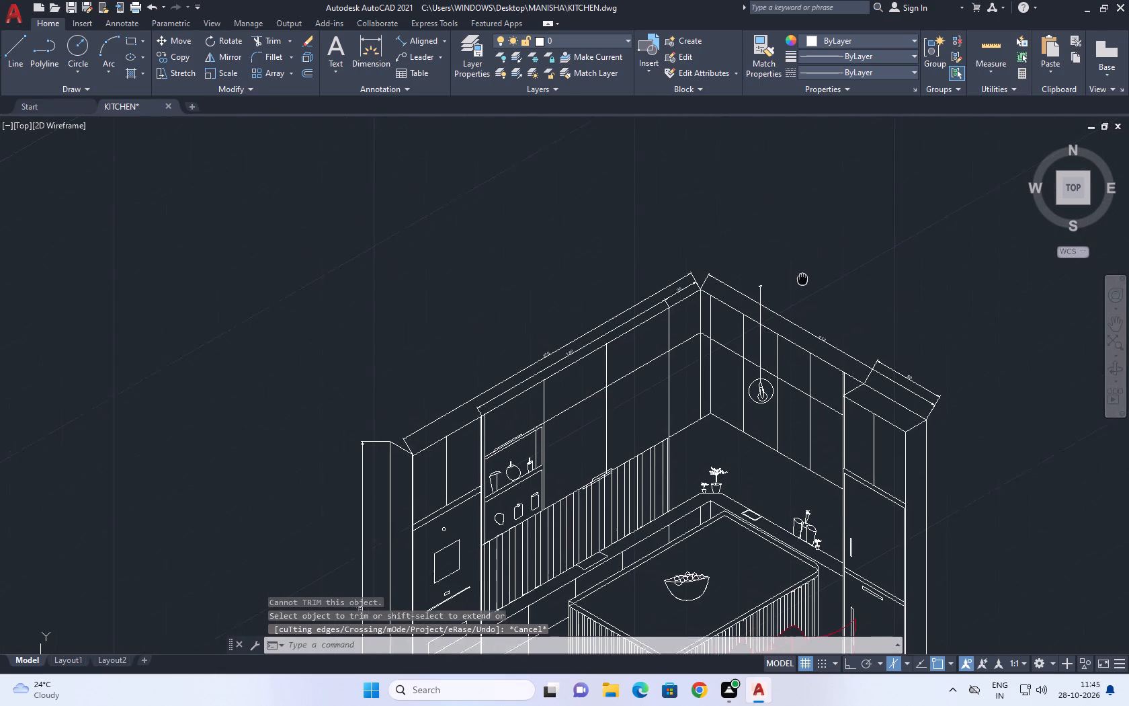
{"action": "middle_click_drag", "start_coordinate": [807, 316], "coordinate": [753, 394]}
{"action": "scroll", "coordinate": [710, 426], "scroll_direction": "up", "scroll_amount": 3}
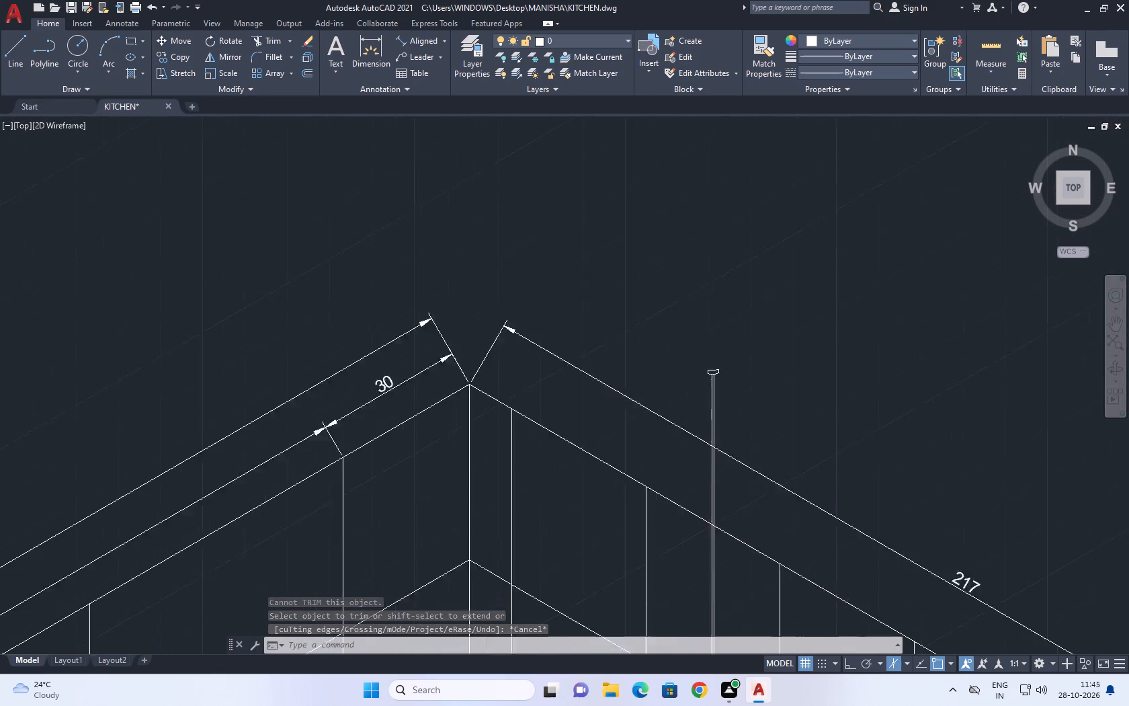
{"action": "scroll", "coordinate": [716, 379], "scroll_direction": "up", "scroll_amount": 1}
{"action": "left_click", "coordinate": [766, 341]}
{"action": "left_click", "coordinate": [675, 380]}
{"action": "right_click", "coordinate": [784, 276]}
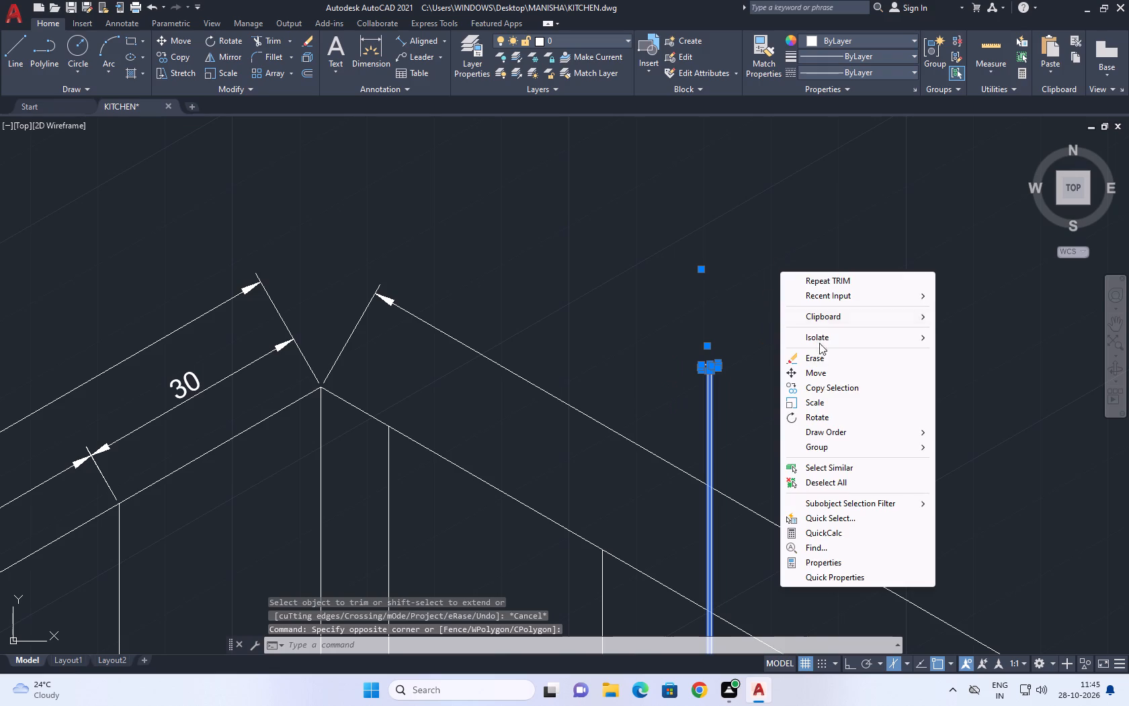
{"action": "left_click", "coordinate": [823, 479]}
Move the four mount curves straight down the cord about 19.6 units with ortho on, placing them below the 217 dimension line.
{"action": "scroll", "coordinate": [655, 320], "scroll_direction": "up", "scroll_amount": 2}
{"action": "left_click_drag", "start_coordinate": [721, 358], "coordinate": [738, 383]}
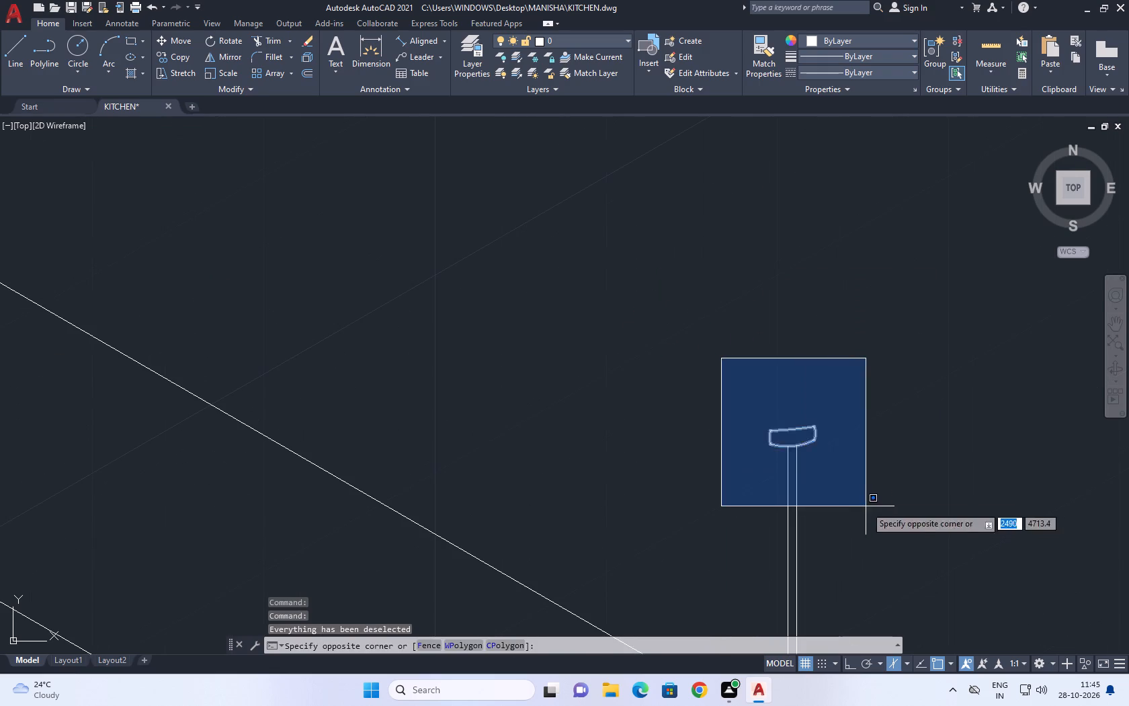
{"action": "left_click", "coordinate": [866, 506]}
{"action": "left_click", "coordinate": [180, 38]}
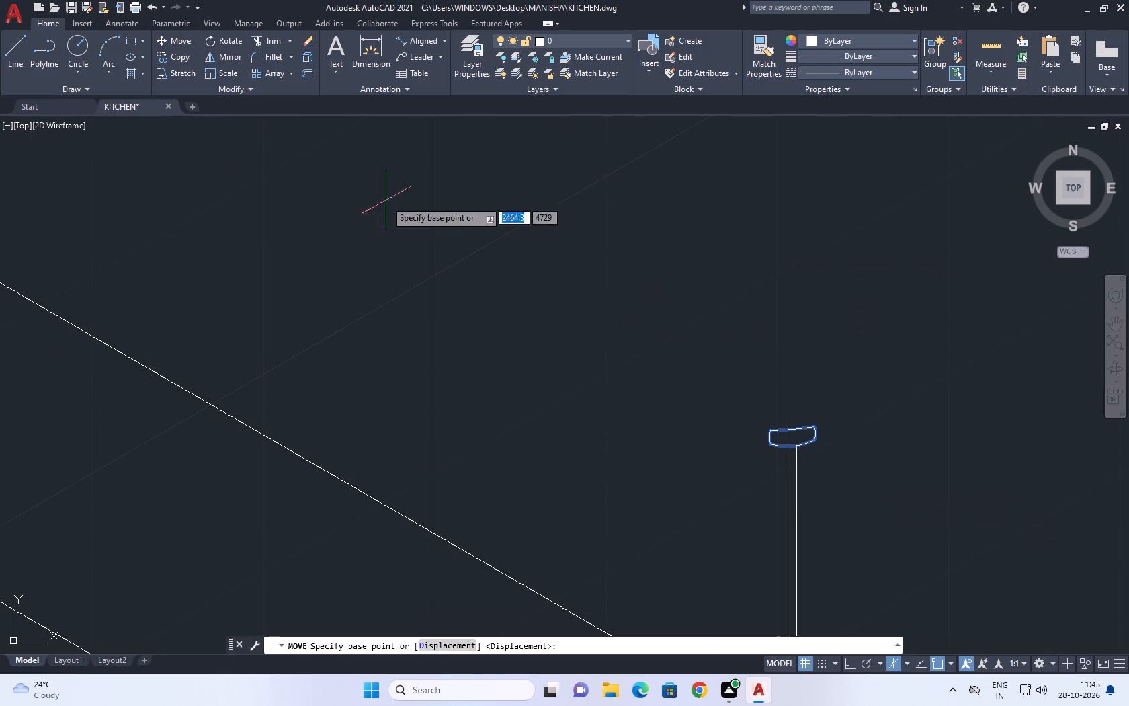
{"action": "middle_click_drag", "start_coordinate": [634, 208], "coordinate": [577, 127]}
{"action": "scroll", "coordinate": [575, 120], "scroll_direction": "down", "scroll_amount": 1}
{"action": "scroll", "coordinate": [664, 275], "scroll_direction": "up", "scroll_amount": 2}
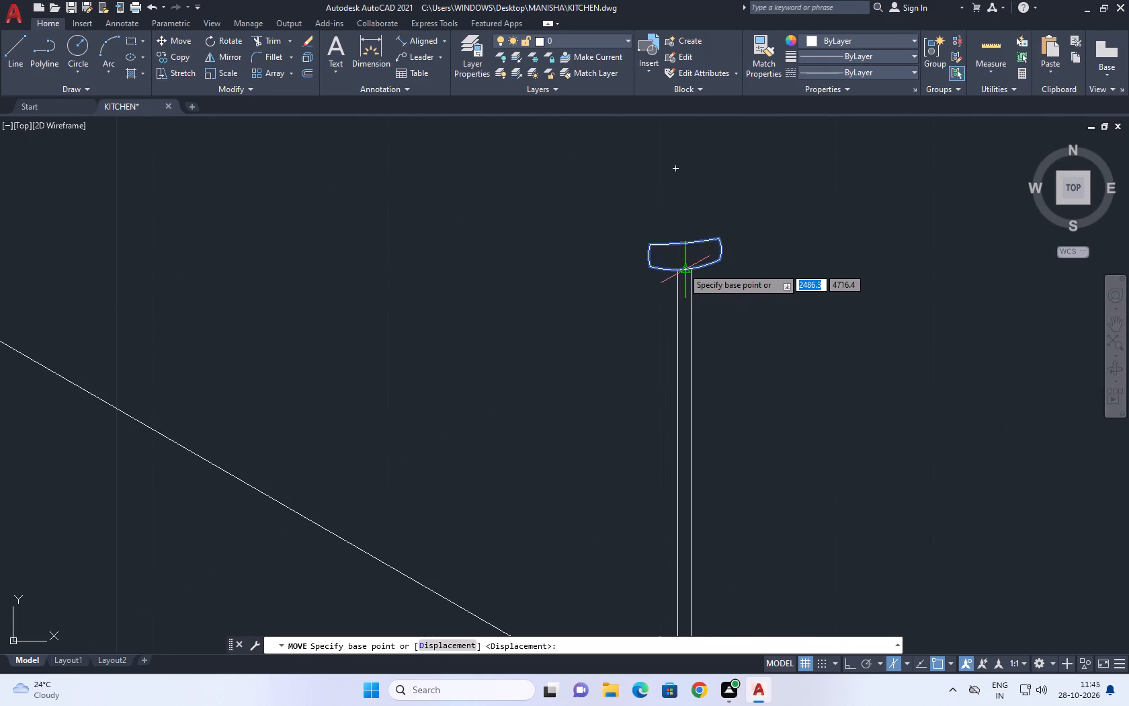
{"action": "left_click", "coordinate": [683, 268]}
{"action": "scroll", "coordinate": [720, 175], "scroll_direction": "down", "scroll_amount": 3}
{"action": "scroll", "coordinate": [704, 342], "scroll_direction": "up", "scroll_amount": 3}
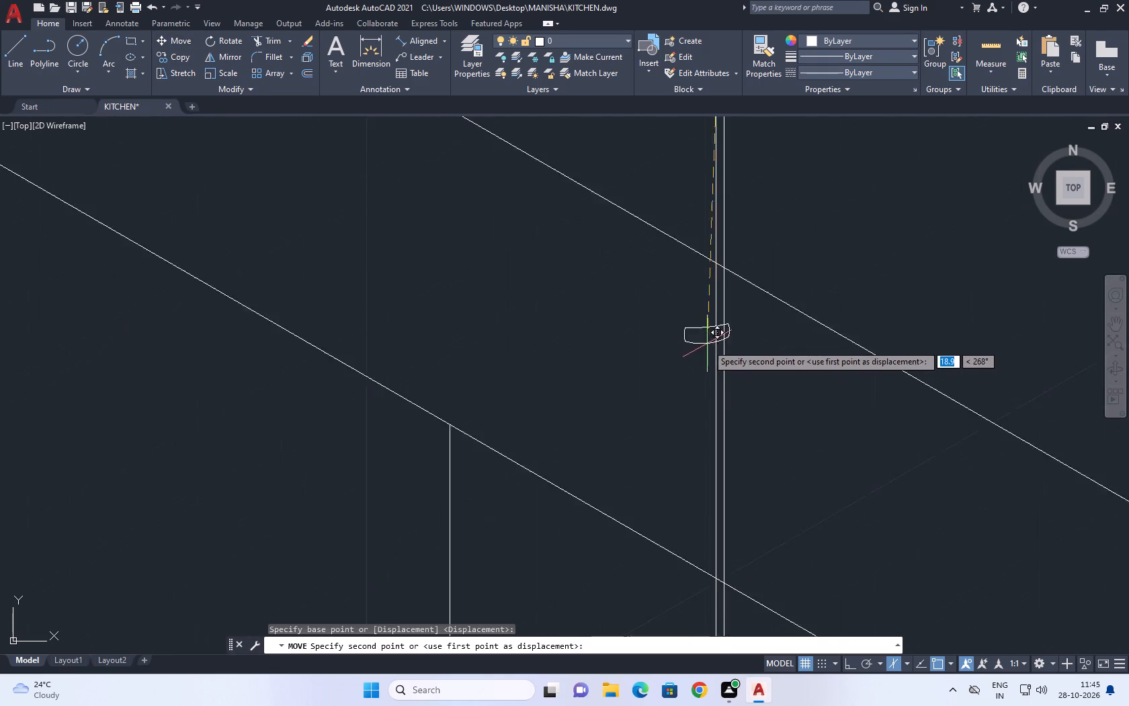
{"action": "key", "text": "F8"}
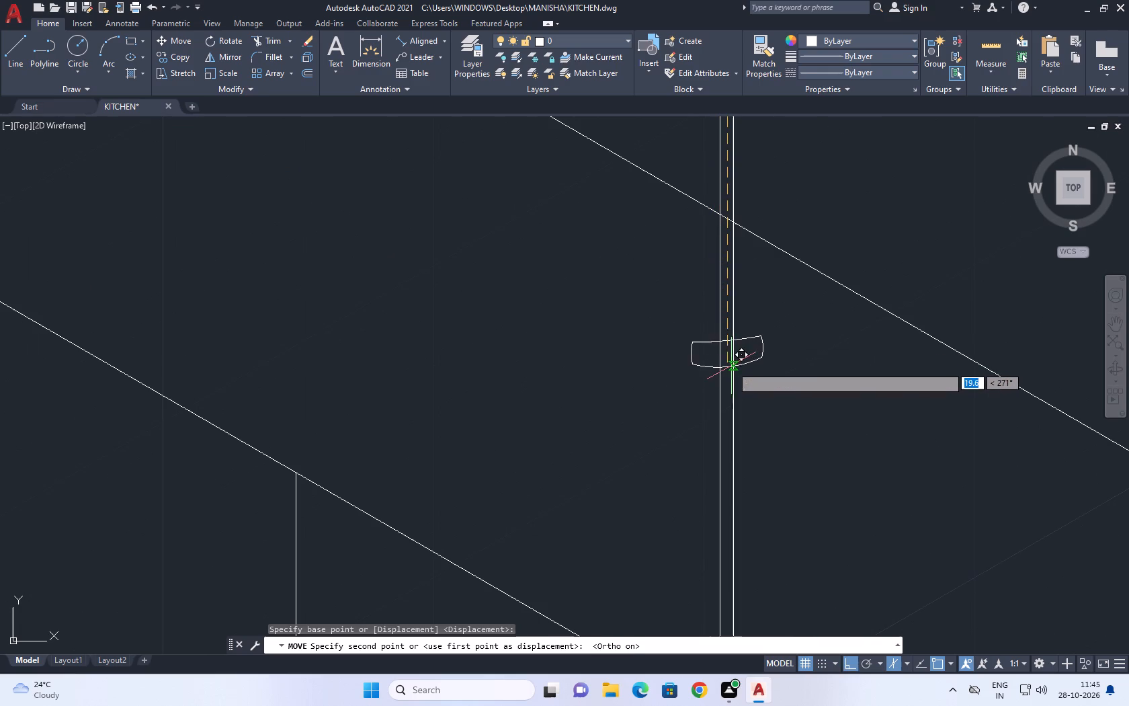
{"action": "left_click", "coordinate": [728, 367]}
{"action": "key", "text": "Escape"}
Trim both cord lines above the relocated mount and inside its outline.
{"action": "middle_click_drag", "start_coordinate": [742, 275], "coordinate": [781, 391]}
{"action": "middle_click", "coordinate": [781, 391]}
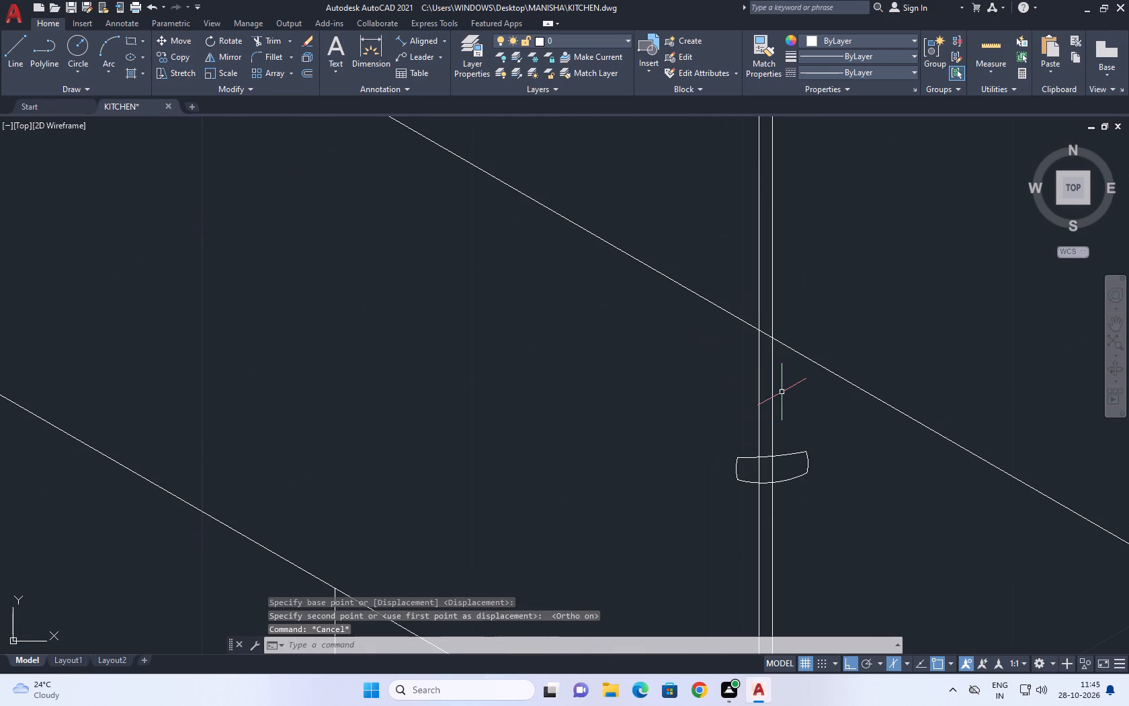
{"action": "type", "text": "TR"}
{"action": "key", "text": "space"}
{"action": "left_click_drag", "start_coordinate": [847, 282], "coordinate": [784, 258]}
{"action": "left_click", "coordinate": [716, 211]}
{"action": "left_click", "coordinate": [800, 268]}
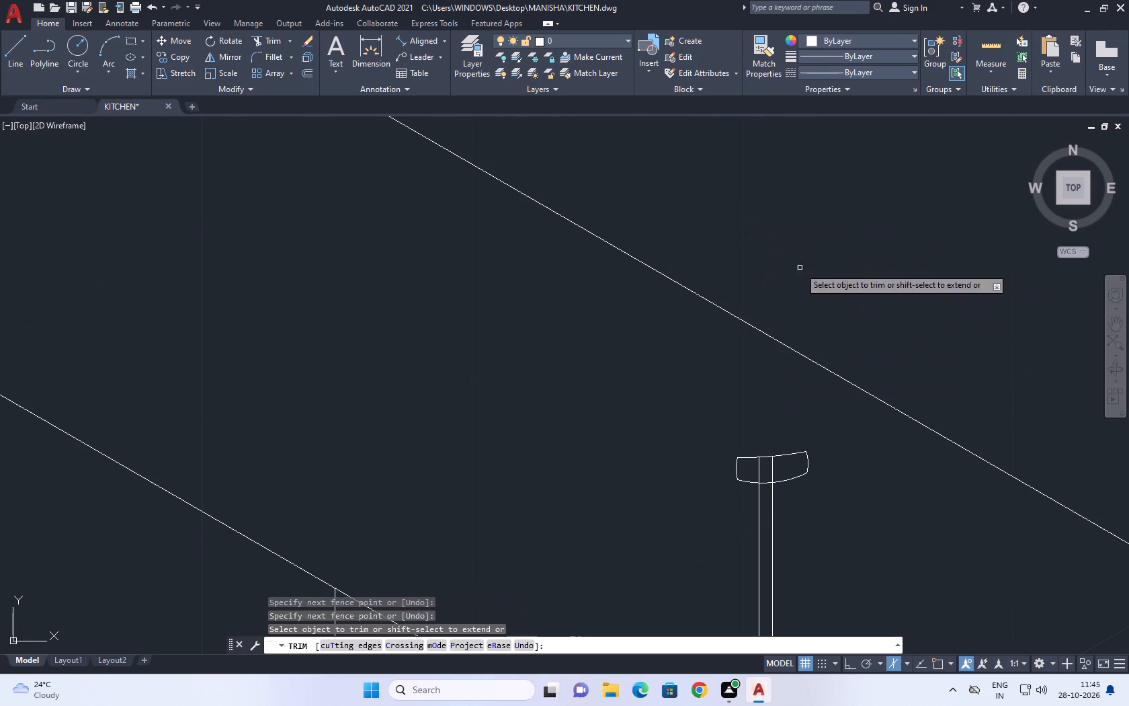
{"action": "scroll", "coordinate": [771, 475], "scroll_direction": "up", "scroll_amount": 3}
{"action": "left_click", "coordinate": [790, 448]}
{"action": "left_click", "coordinate": [696, 444]}
{"action": "scroll", "coordinate": [812, 379], "scroll_direction": "down", "scroll_amount": 6}
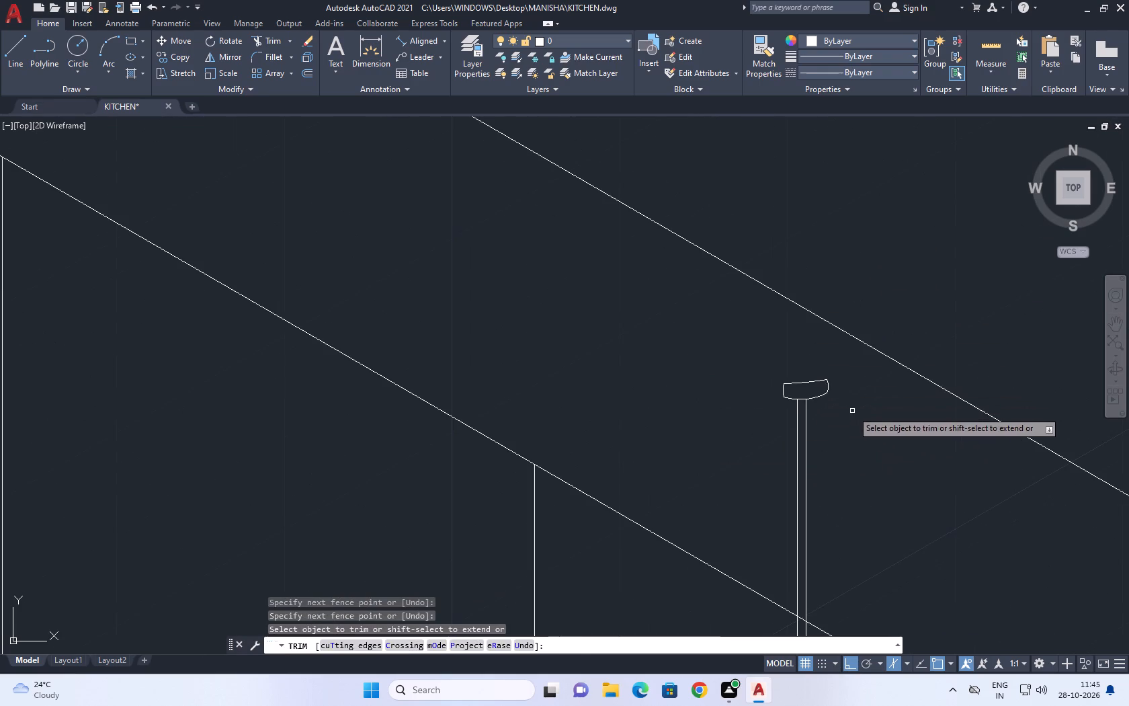
{"action": "key", "text": "Escape"}
Move the mount outline slightly down and left at 210° so its bottom curve overlaps the cord ends.
{"action": "scroll", "coordinate": [825, 398], "scroll_direction": "up", "scroll_amount": 1}
{"action": "middle_click_drag", "start_coordinate": [858, 402], "coordinate": [838, 402]}
{"action": "left_click", "coordinate": [677, 348]}
{"action": "left_click", "coordinate": [838, 408]}
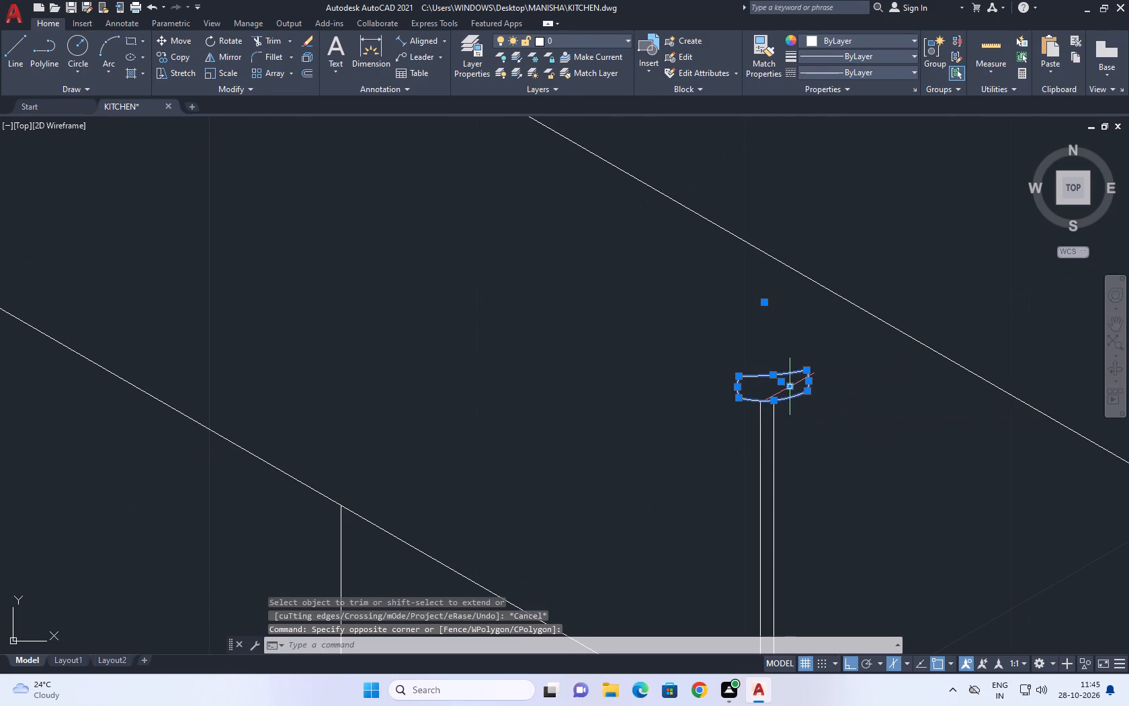
{"action": "key", "text": "m"}
{"action": "key", "text": "space"}
{"action": "scroll", "coordinate": [830, 397], "scroll_direction": "up", "scroll_amount": 3}
{"action": "left_click", "coordinate": [897, 388]}
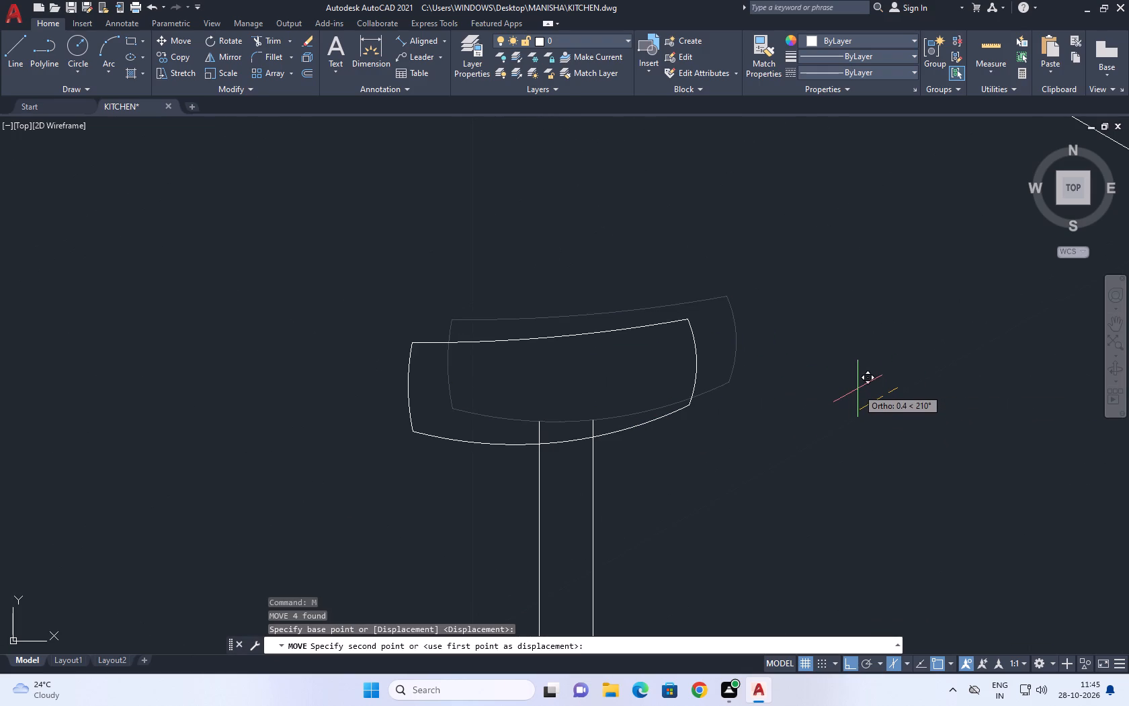
{"action": "left_click", "coordinate": [873, 388]}
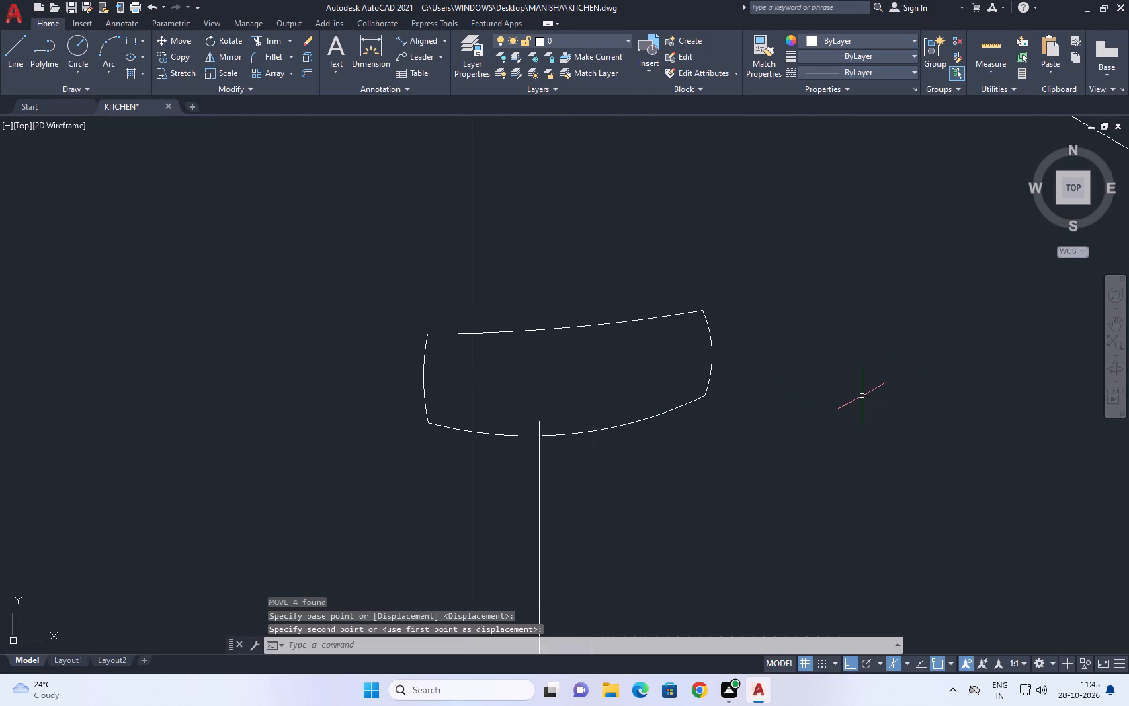
Trim the two cord line stubs that protrude above the mount's bottom curve.
{"action": "key", "text": "t"}
{"action": "key", "text": "r"}
{"action": "key", "text": "space"}
{"action": "scroll", "coordinate": [572, 421], "scroll_direction": "up", "scroll_amount": 3}
{"action": "left_click", "coordinate": [727, 419]}
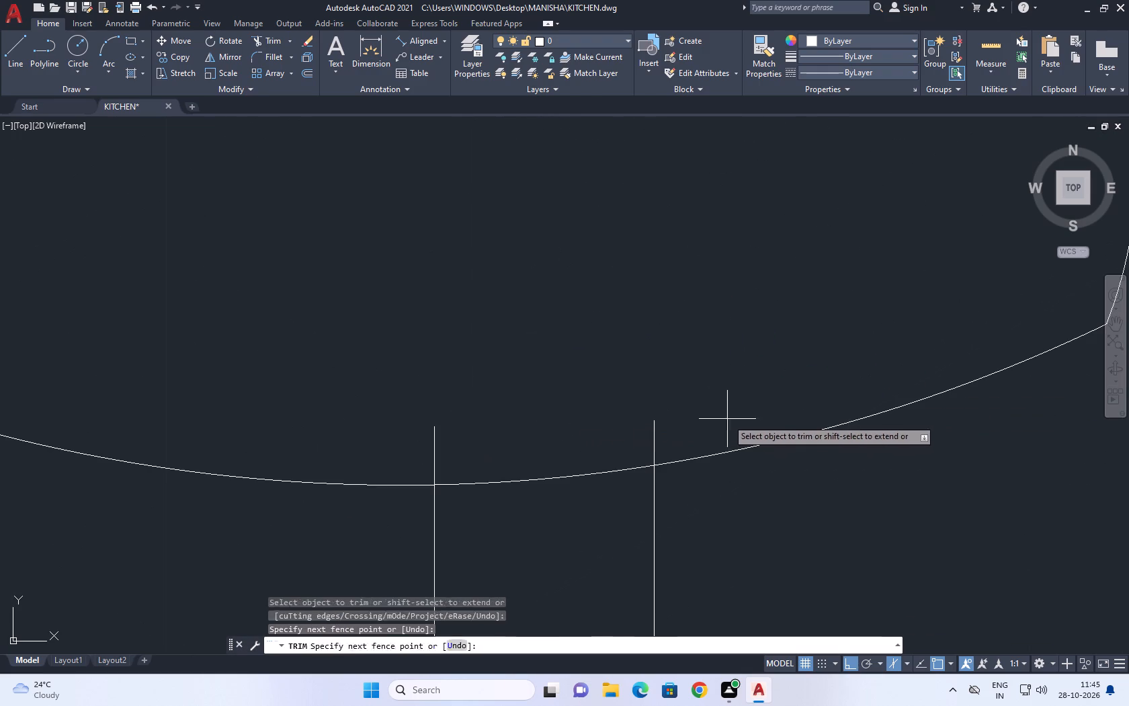
{"action": "left_click", "coordinate": [405, 447]}
{"action": "scroll", "coordinate": [596, 363], "scroll_direction": "down", "scroll_amount": 10}
{"action": "key", "text": "Escape"}
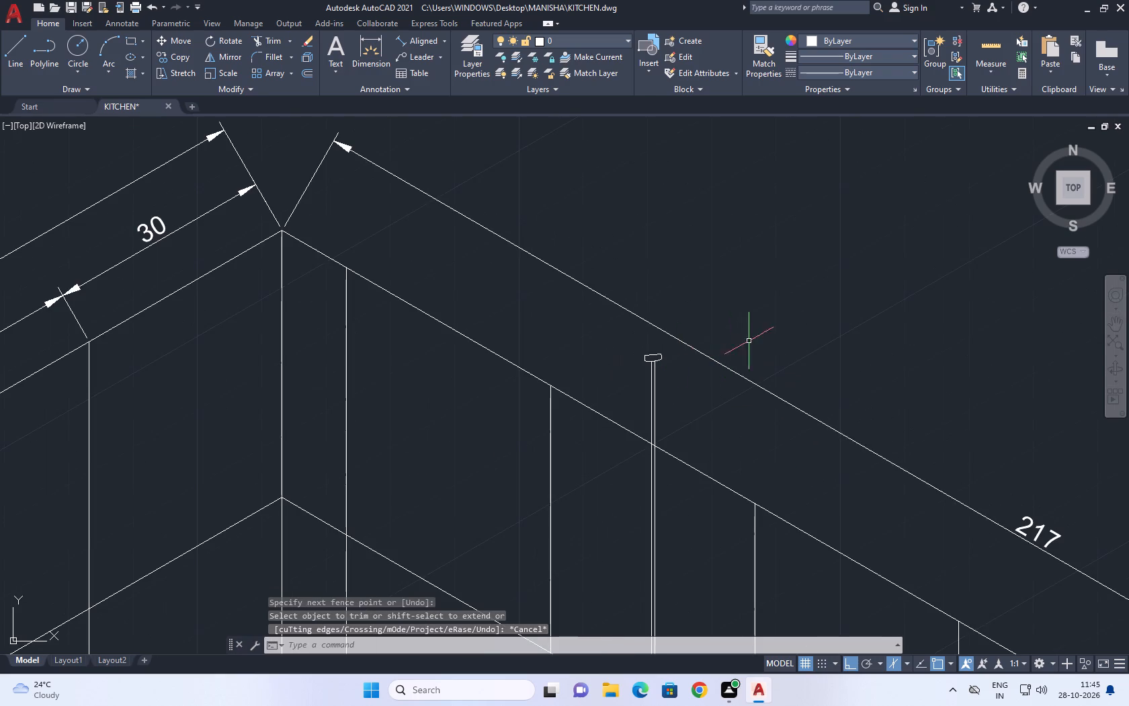
Copy the whole pendant, with bulb, cord and mount, along the 330° direction of the left isoplane, just beyond the next cabinet divider.
{"action": "middle_click_drag", "start_coordinate": [752, 340], "coordinate": [867, 203]}
{"action": "scroll", "coordinate": [745, 41], "scroll_direction": "down", "scroll_amount": 1}
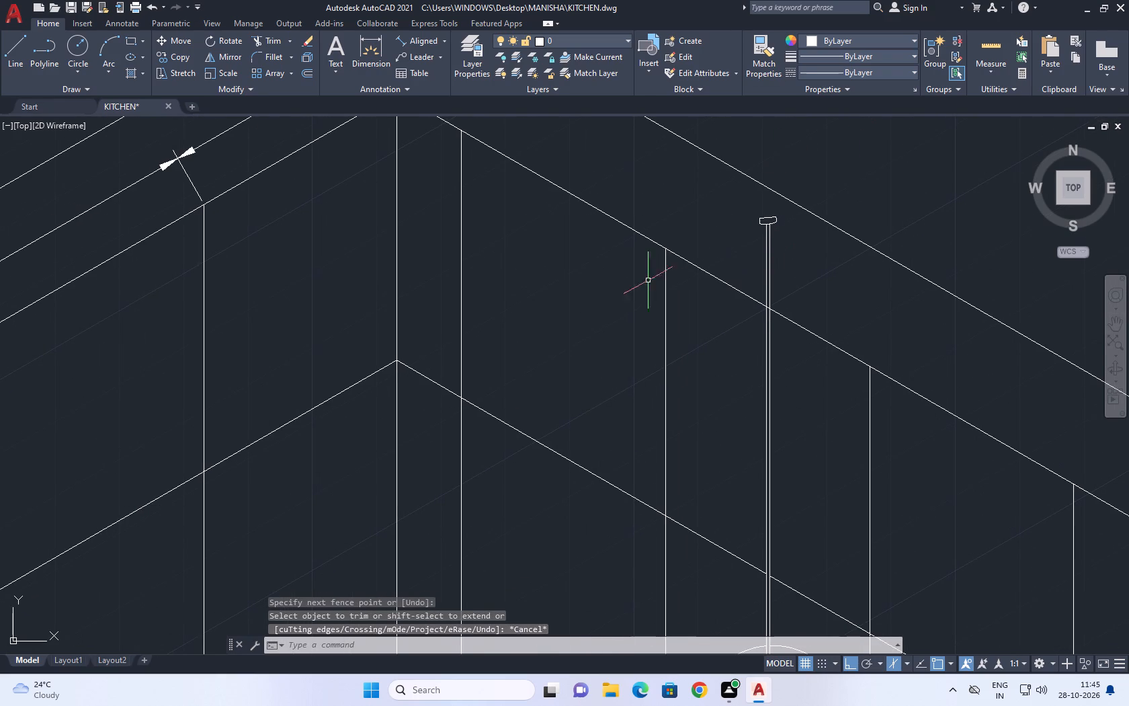
{"action": "middle_click_drag", "start_coordinate": [812, 314], "coordinate": [798, 288]}
{"action": "middle_click", "coordinate": [731, 269]}
{"action": "middle_click", "coordinate": [731, 268]}
{"action": "scroll", "coordinate": [726, 274], "scroll_direction": "down", "scroll_amount": 3}
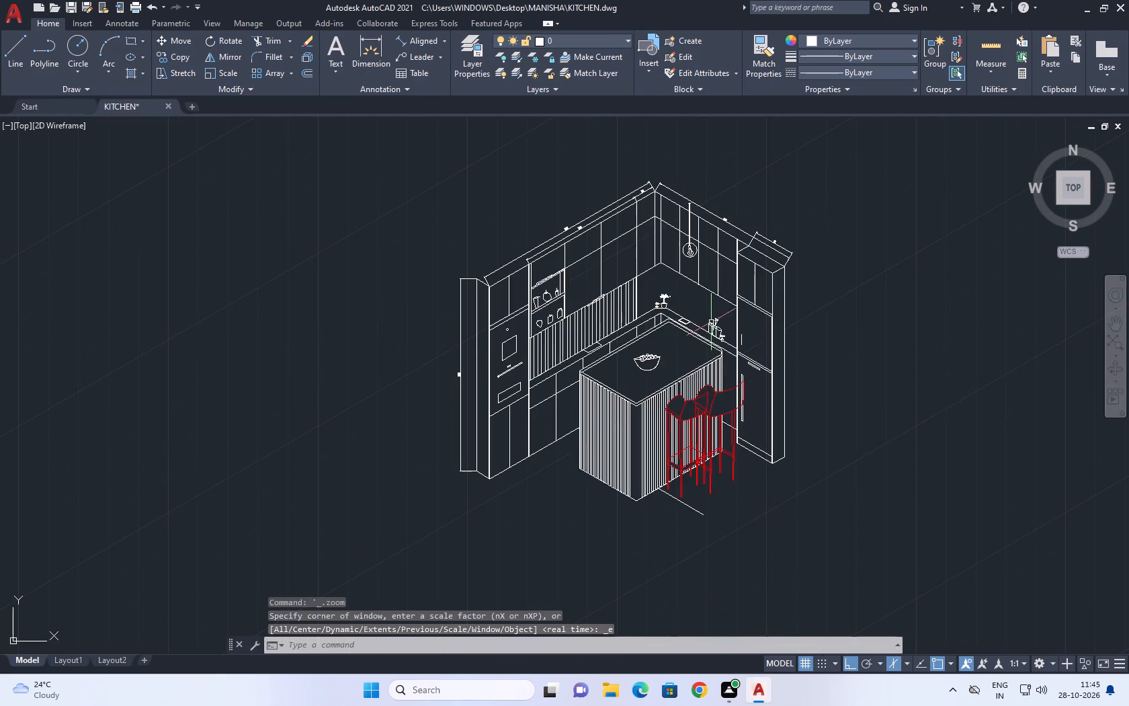
{"action": "scroll", "coordinate": [698, 241], "scroll_direction": "up", "scroll_amount": 4}
{"action": "middle_click_drag", "start_coordinate": [671, 242], "coordinate": [716, 347]}
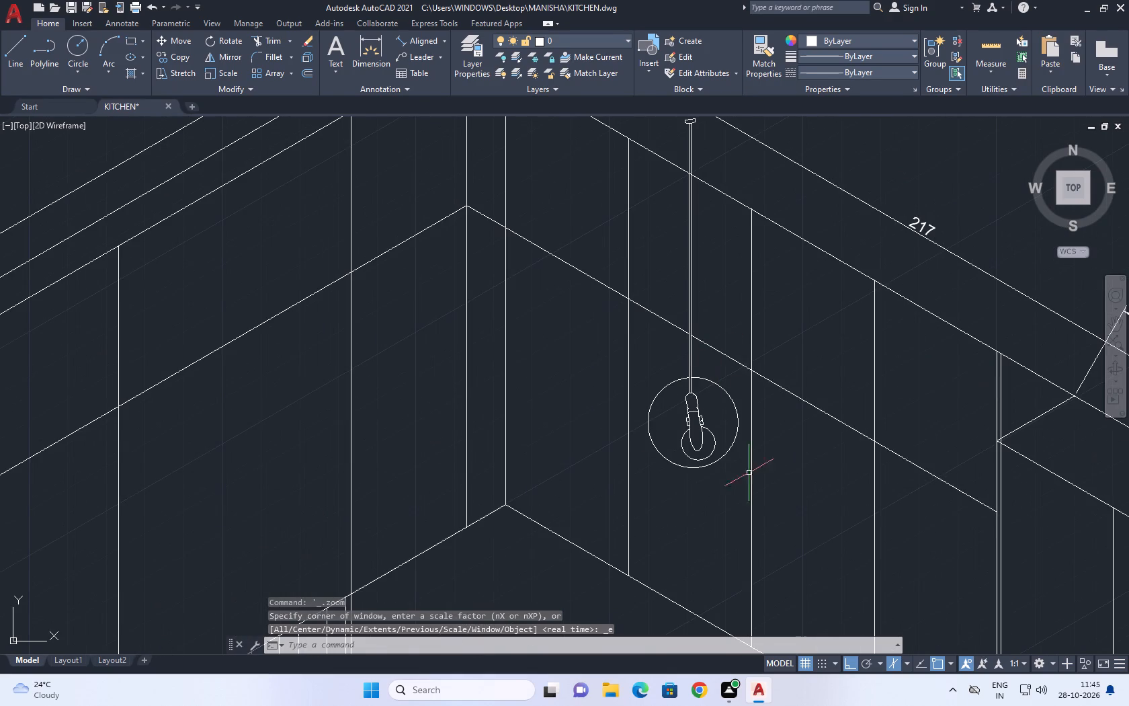
{"action": "left_click_drag", "start_coordinate": [726, 481], "coordinate": [718, 467]}
{"action": "left_click", "coordinate": [664, 369]}
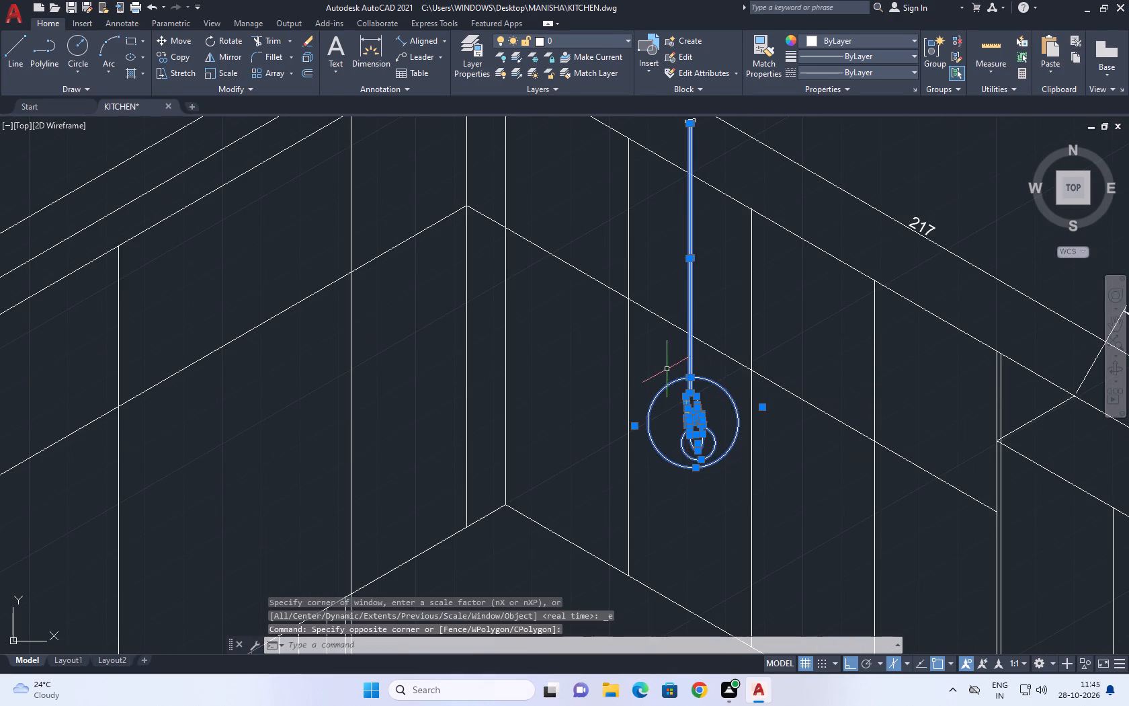
{"action": "scroll", "coordinate": [702, 438], "scroll_direction": "up", "scroll_amount": 4}
{"action": "scroll", "coordinate": [679, 316], "scroll_direction": "down", "scroll_amount": 4}
{"action": "middle_click_drag", "start_coordinate": [715, 258], "coordinate": [697, 479]}
{"action": "scroll", "coordinate": [641, 233], "scroll_direction": "up", "scroll_amount": 4}
{"action": "left_click_drag", "start_coordinate": [490, 206], "coordinate": [509, 229]}
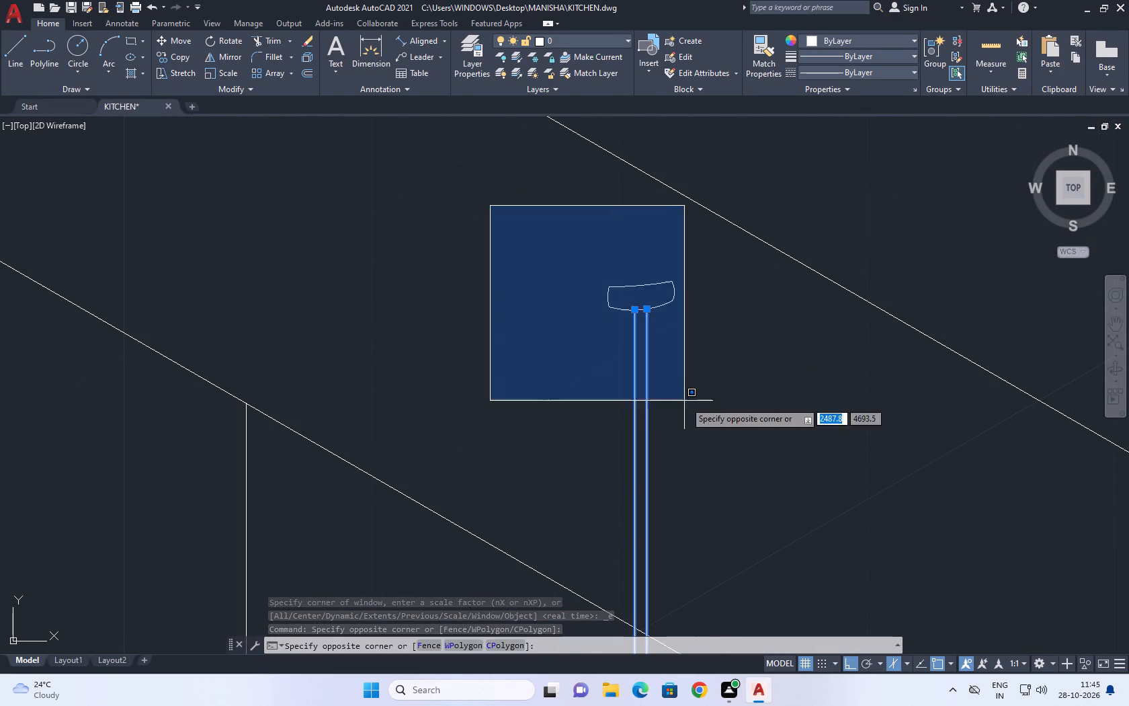
{"action": "left_click", "coordinate": [722, 423]}
{"action": "scroll", "coordinate": [495, 250], "scroll_direction": "down", "scroll_amount": 1}
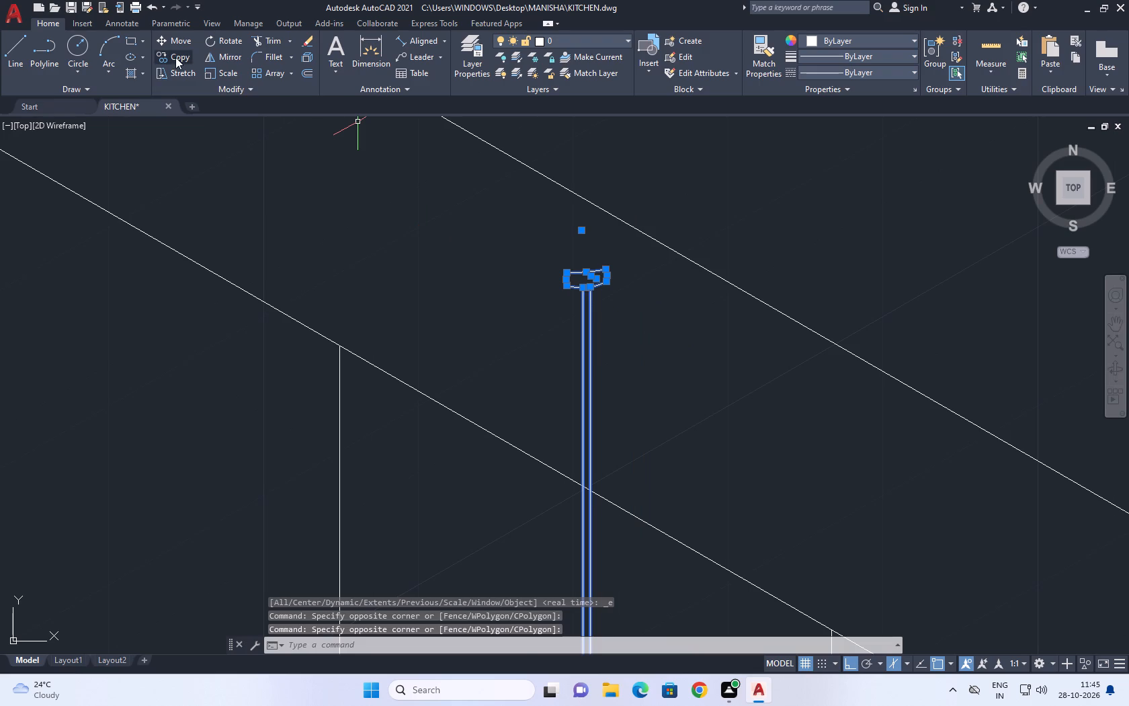
{"action": "left_click", "coordinate": [175, 57]}
{"action": "scroll", "coordinate": [632, 317], "scroll_direction": "down", "scroll_amount": 3}
{"action": "middle_click_drag", "start_coordinate": [743, 422], "coordinate": [622, 182]}
{"action": "left_click", "coordinate": [596, 399]}
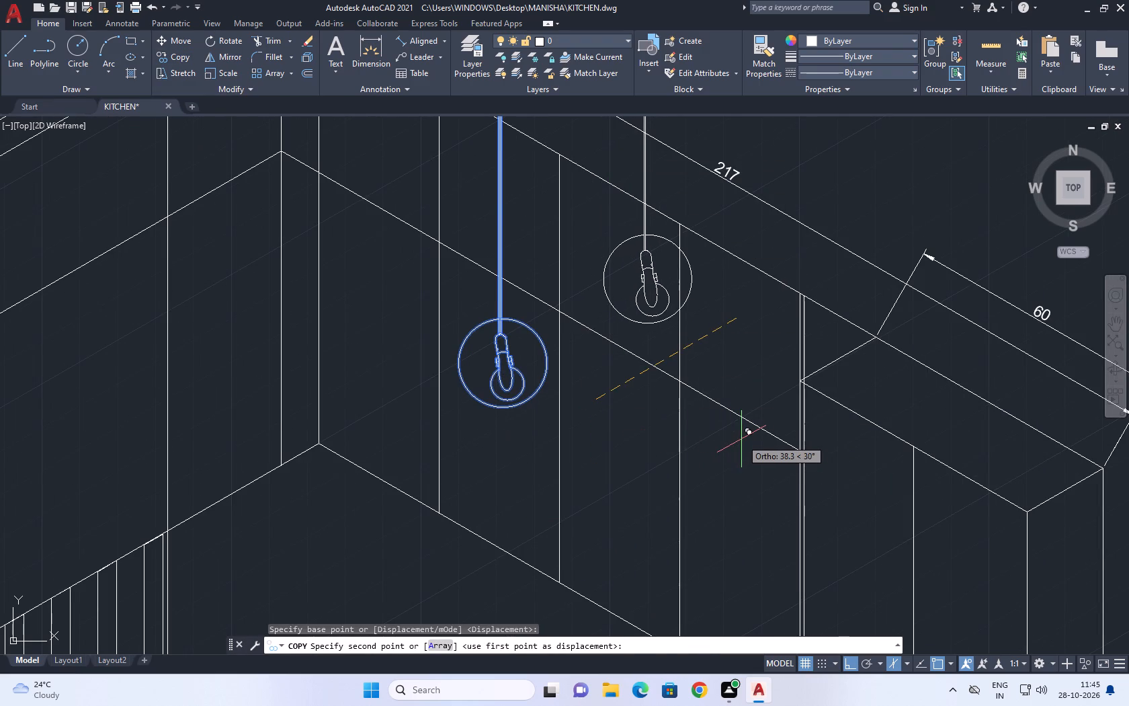
{"action": "key", "text": "F5"}
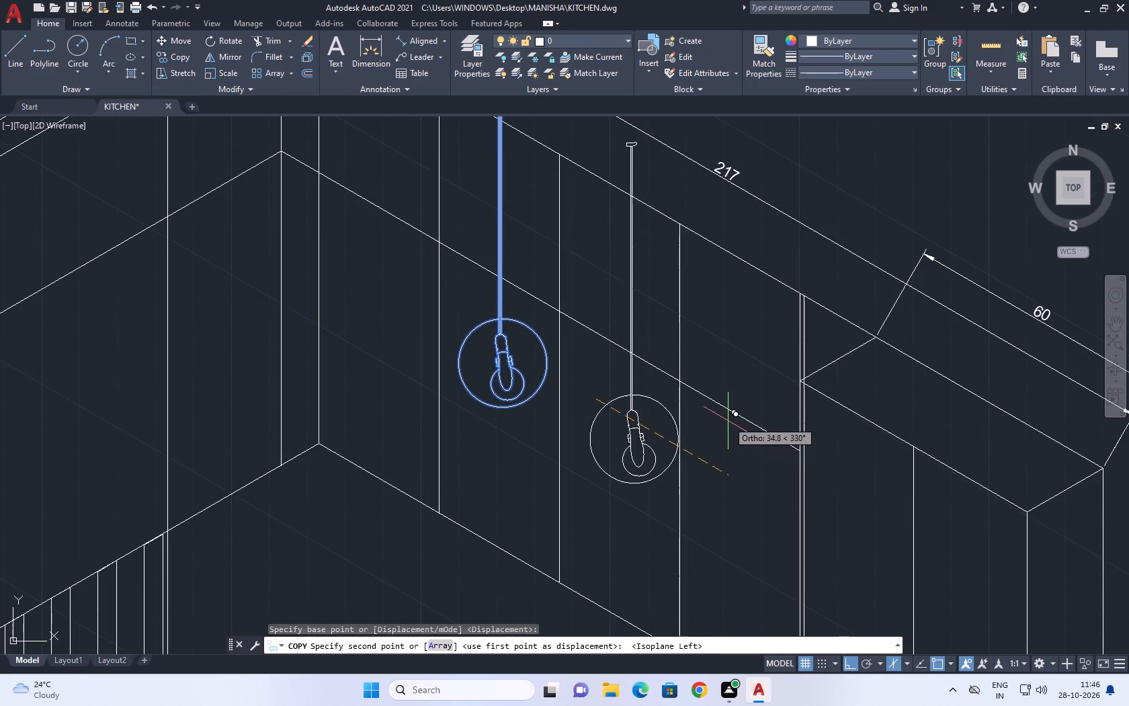
{"action": "left_click", "coordinate": [716, 403]}
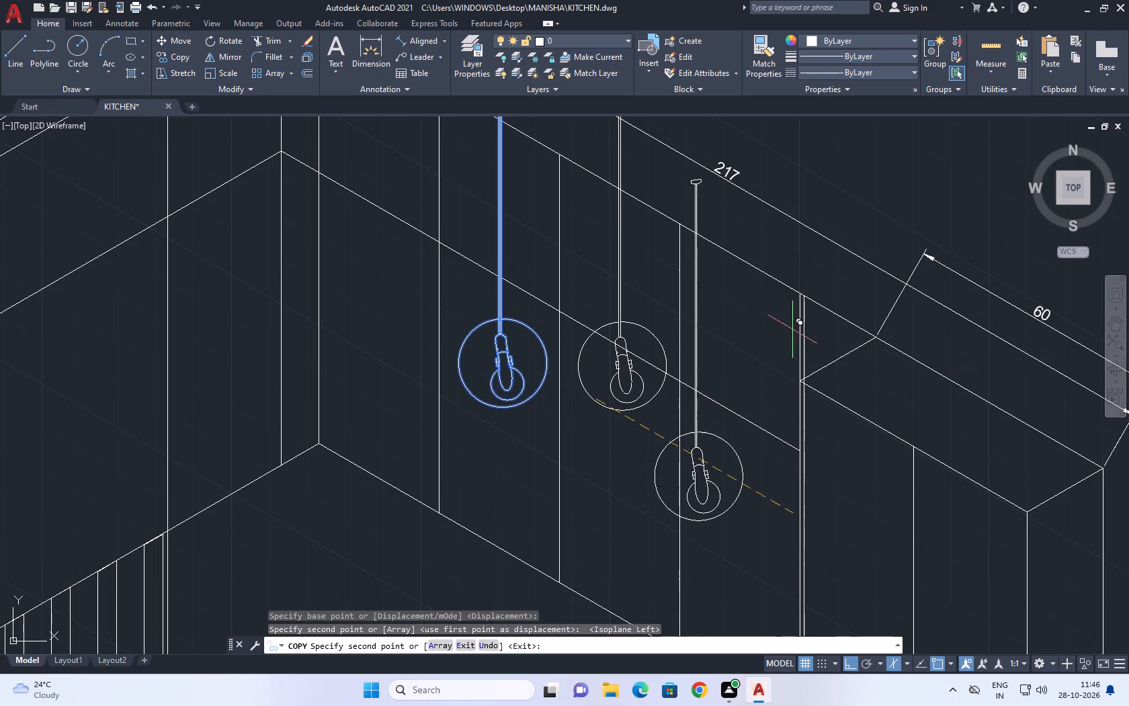
{"action": "right_click_drag", "start_coordinate": [737, 366], "coordinate": [737, 358]}
{"action": "left_click", "coordinate": [778, 383]}
Move the second pendant, with bulb, cord and mount, straight down at 270° so it hangs lower than the first.
{"action": "scroll", "coordinate": [636, 344], "scroll_direction": "up", "scroll_amount": 2}
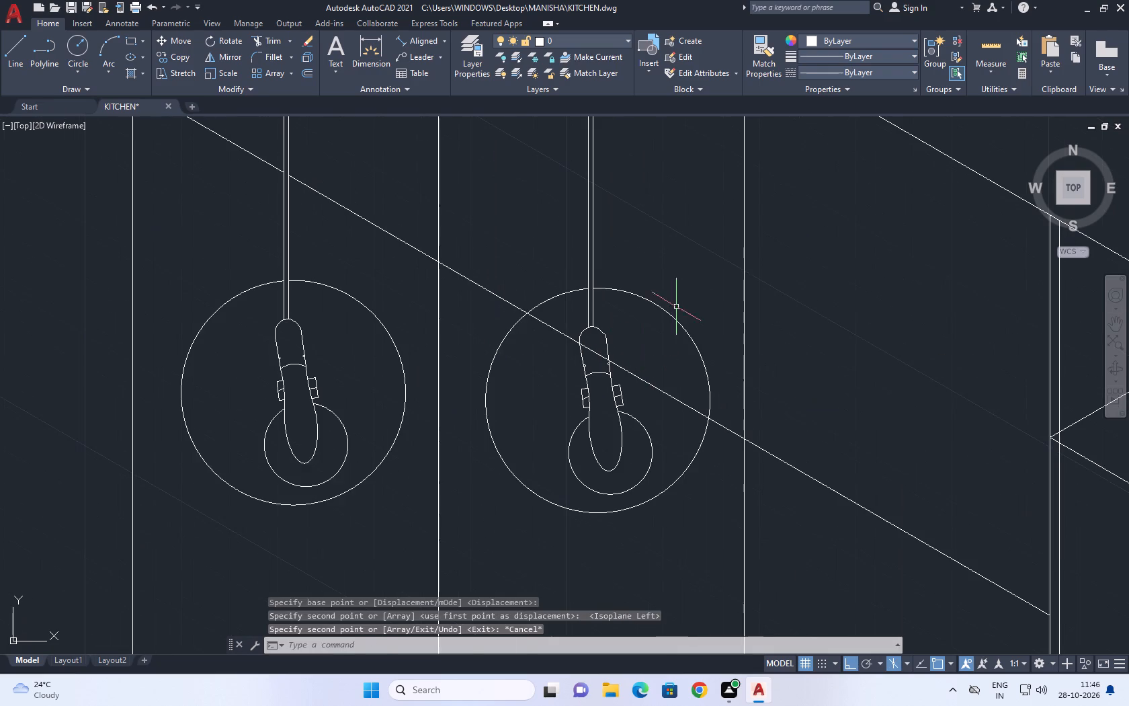
{"action": "left_click", "coordinate": [677, 304]}
{"action": "left_click", "coordinate": [580, 313]}
{"action": "left_click", "coordinate": [421, 208]}
{"action": "scroll", "coordinate": [567, 352], "scroll_direction": "down", "scroll_amount": 3}
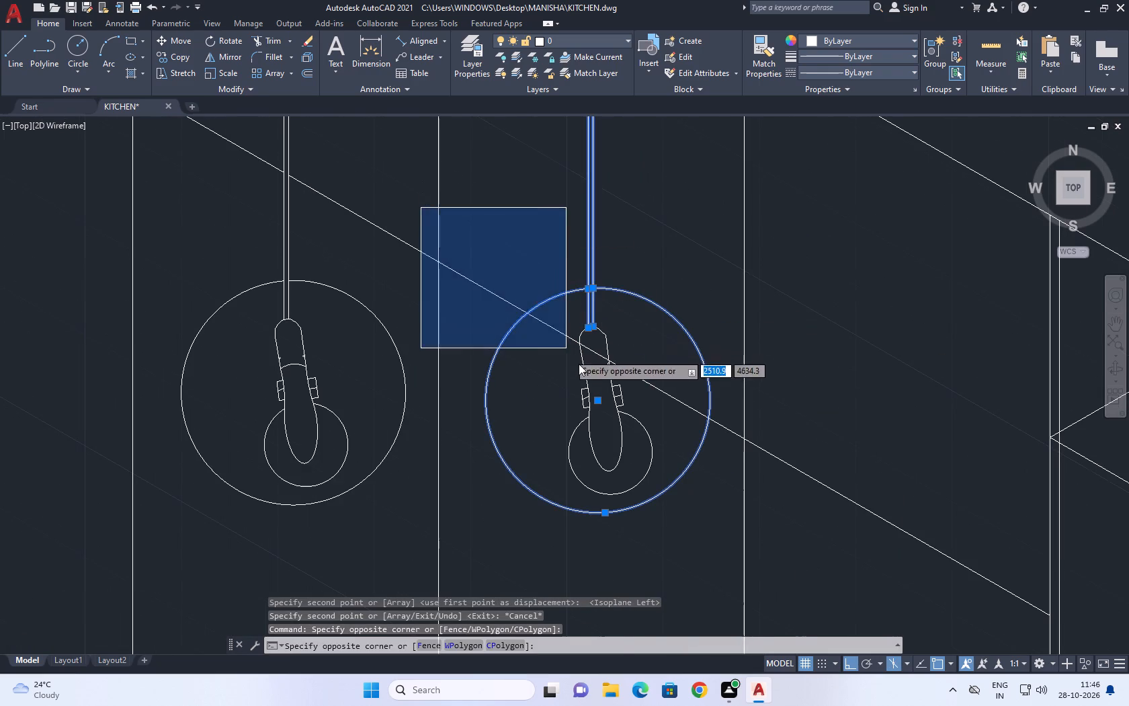
{"action": "scroll", "coordinate": [579, 364], "scroll_direction": "down", "scroll_amount": 1}
{"action": "left_click", "coordinate": [642, 439]}
{"action": "middle_click_drag", "start_coordinate": [560, 179], "coordinate": [660, 434]}
{"action": "scroll", "coordinate": [681, 346], "scroll_direction": "up", "scroll_amount": 3}
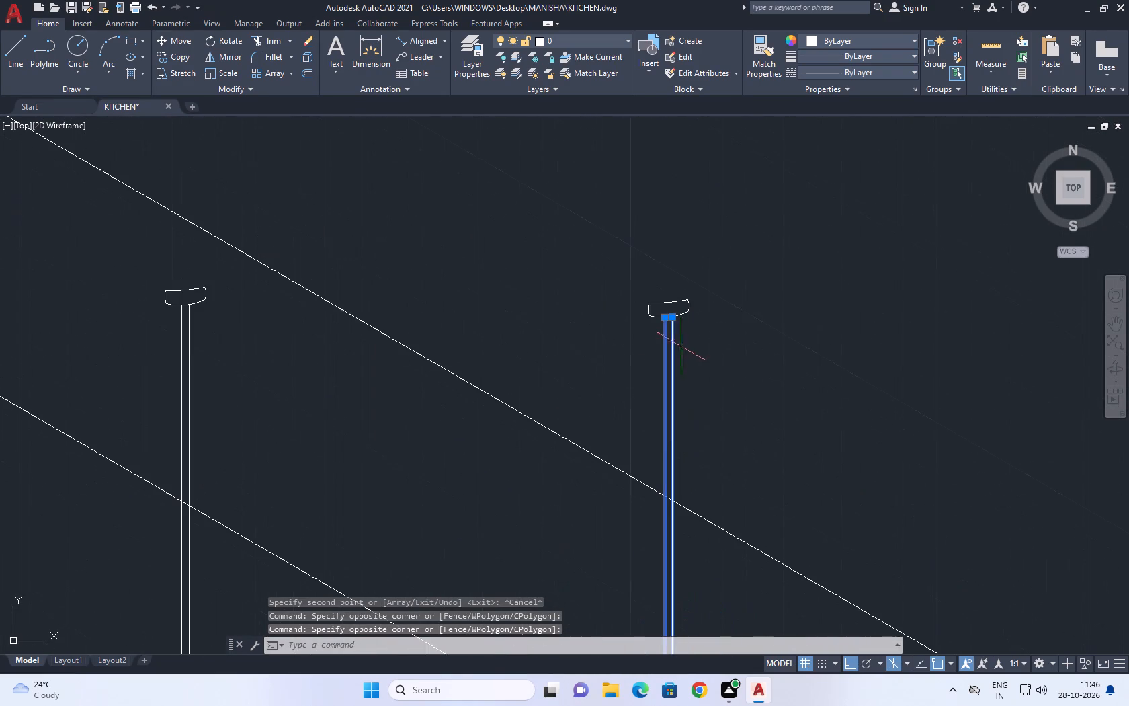
{"action": "left_click_drag", "start_coordinate": [760, 331], "coordinate": [743, 322]}
{"action": "left_click", "coordinate": [622, 257]}
{"action": "left_click_drag", "start_coordinate": [845, 375], "coordinate": [821, 366]}
{"action": "left_click", "coordinate": [603, 237]}
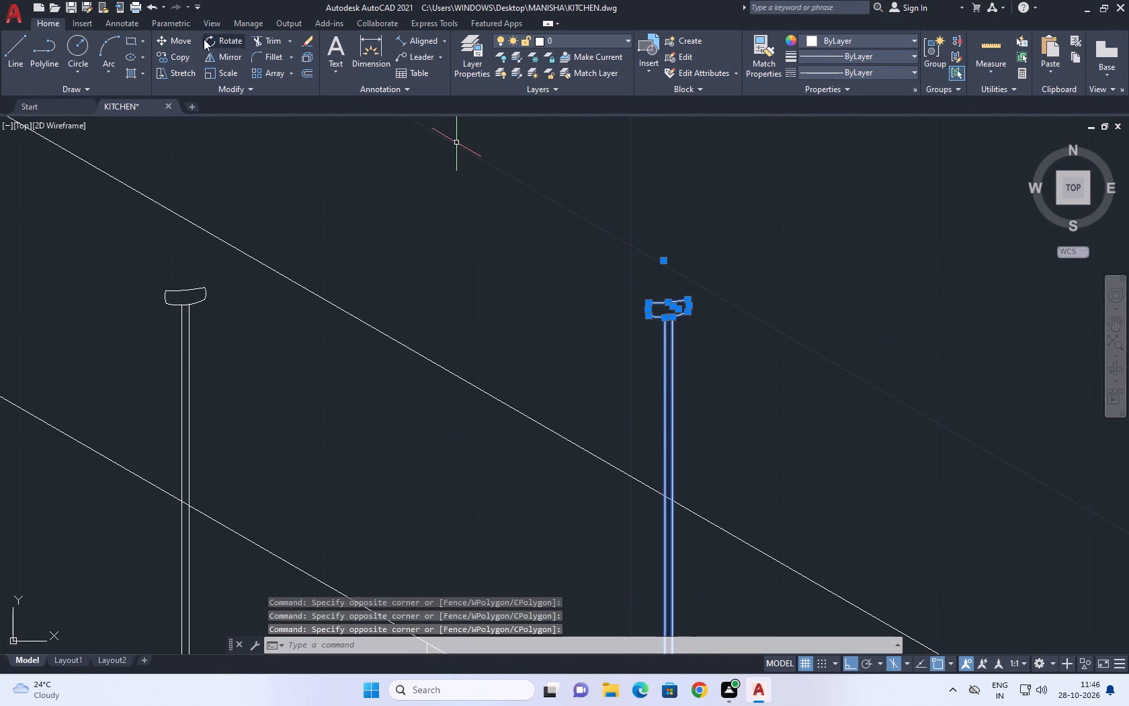
{"action": "left_click", "coordinate": [181, 40]}
{"action": "scroll", "coordinate": [624, 167], "scroll_direction": "down", "scroll_amount": 5}
{"action": "scroll", "coordinate": [630, 312], "scroll_direction": "up", "scroll_amount": 6}
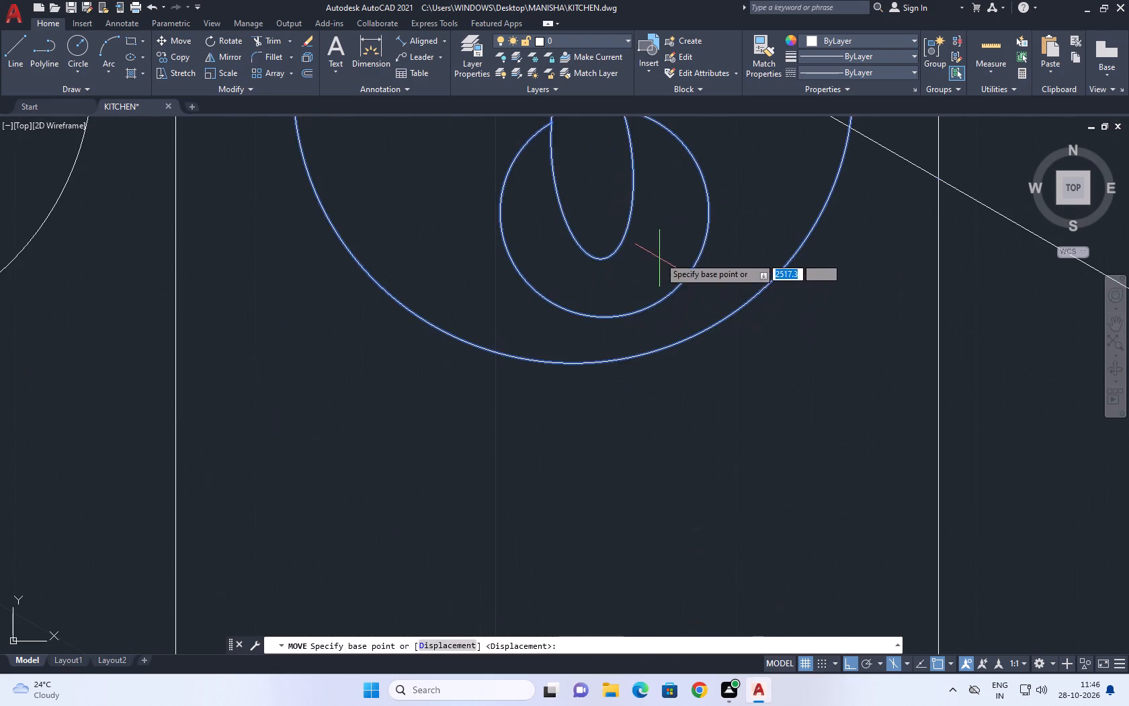
{"action": "left_click", "coordinate": [668, 243]}
{"action": "scroll", "coordinate": [673, 242], "scroll_direction": "down", "scroll_amount": 4}
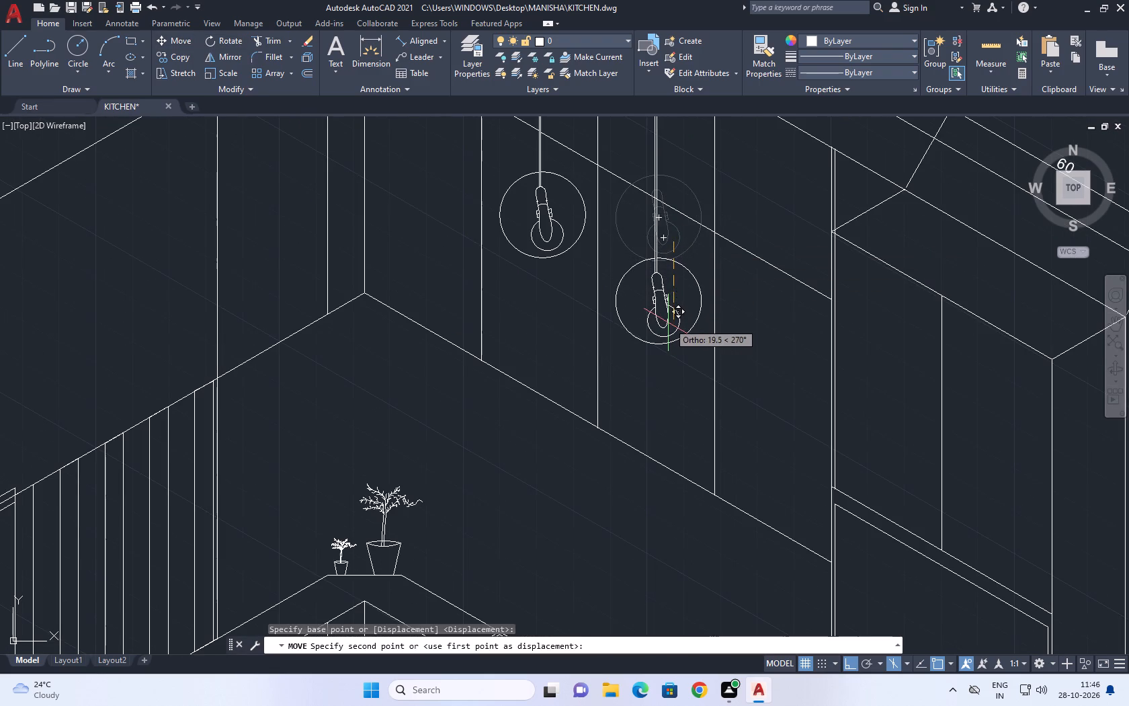
{"action": "left_click", "coordinate": [668, 317]}
Trim the two wall line segments running between the cord lines of the lowered second pendant.
{"action": "middle_click_drag", "start_coordinate": [679, 214], "coordinate": [693, 299]}
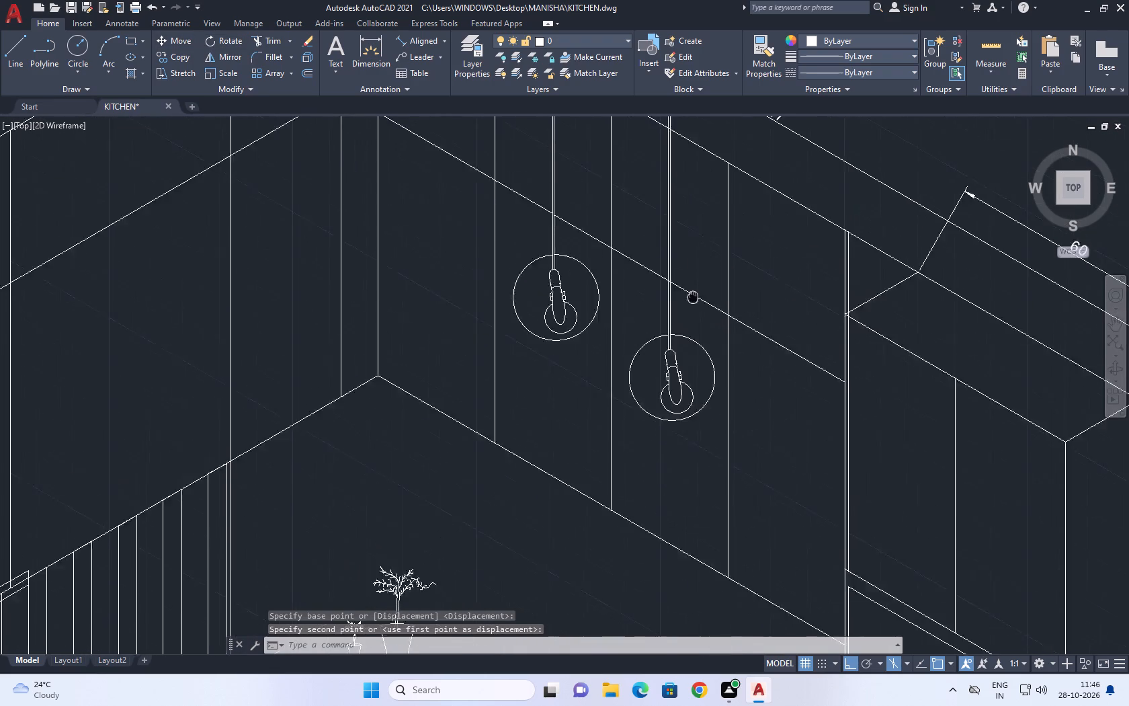
{"action": "middle_click_drag", "start_coordinate": [693, 299], "coordinate": [698, 317]}
{"action": "scroll", "coordinate": [837, 339], "scroll_direction": "down", "scroll_amount": 1}
{"action": "left_click", "coordinate": [266, 37]}
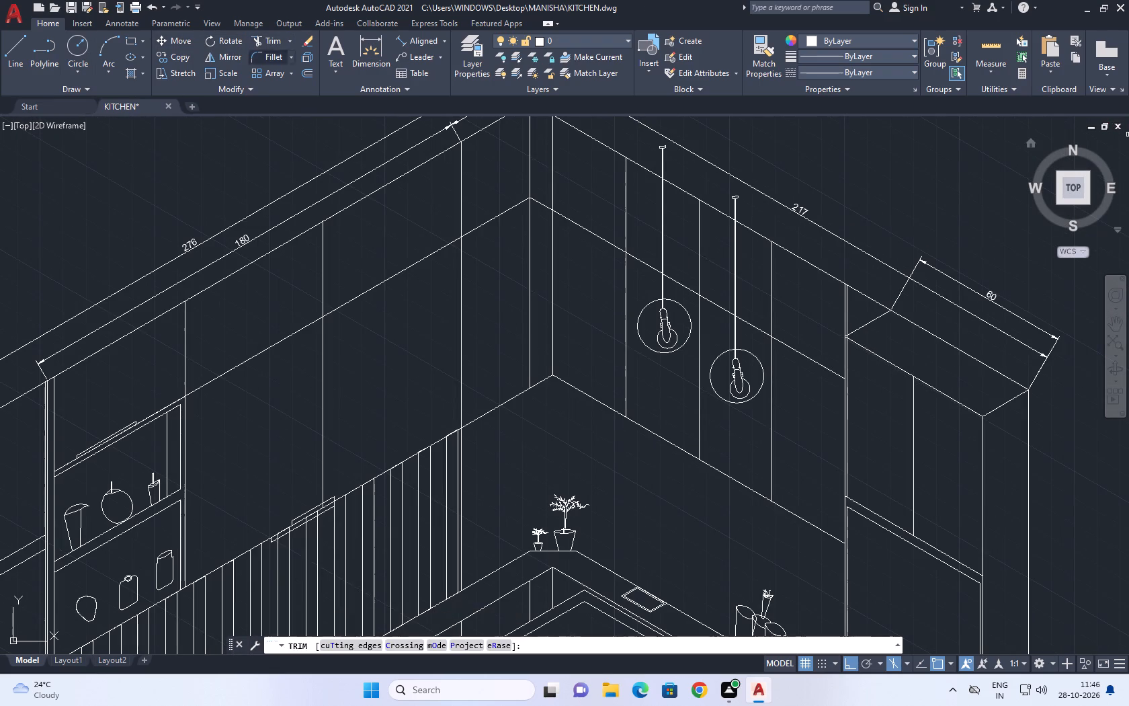
{"action": "scroll", "coordinate": [716, 311], "scroll_direction": "up", "scroll_amount": 7}
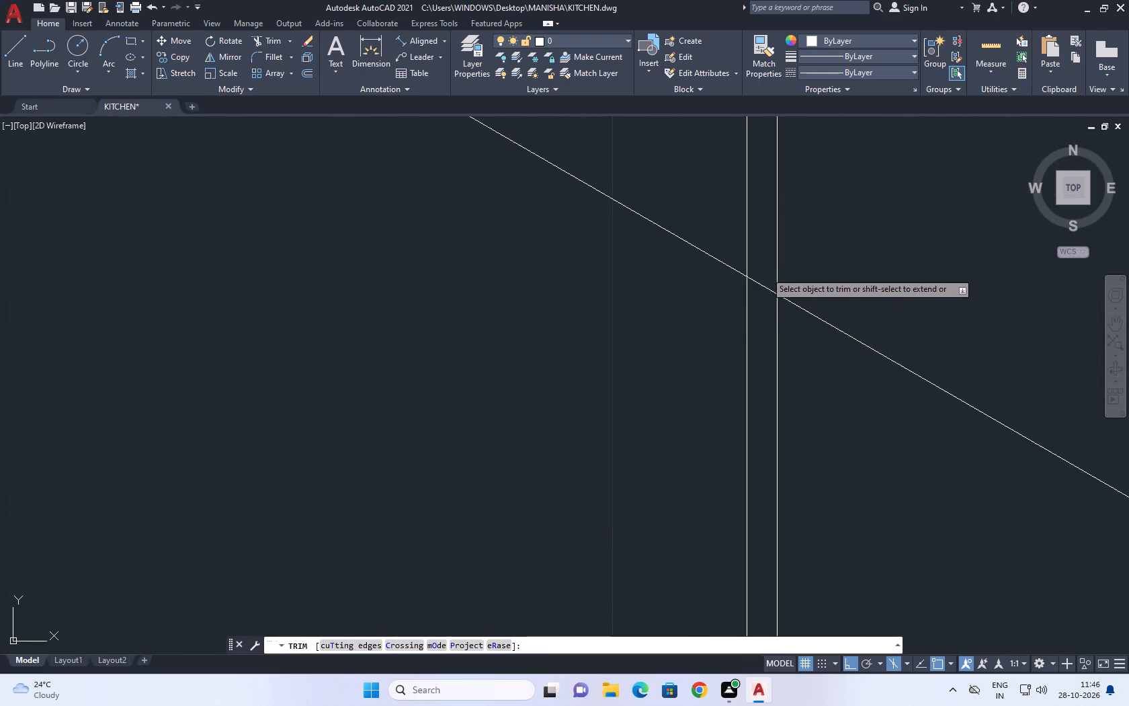
{"action": "left_click", "coordinate": [765, 272]}
{"action": "left_click_drag", "start_coordinate": [761, 341], "coordinate": [757, 362]}
{"action": "scroll", "coordinate": [758, 348], "scroll_direction": "down", "scroll_amount": 12}
{"action": "middle_click_drag", "start_coordinate": [744, 235], "coordinate": [741, 327]}
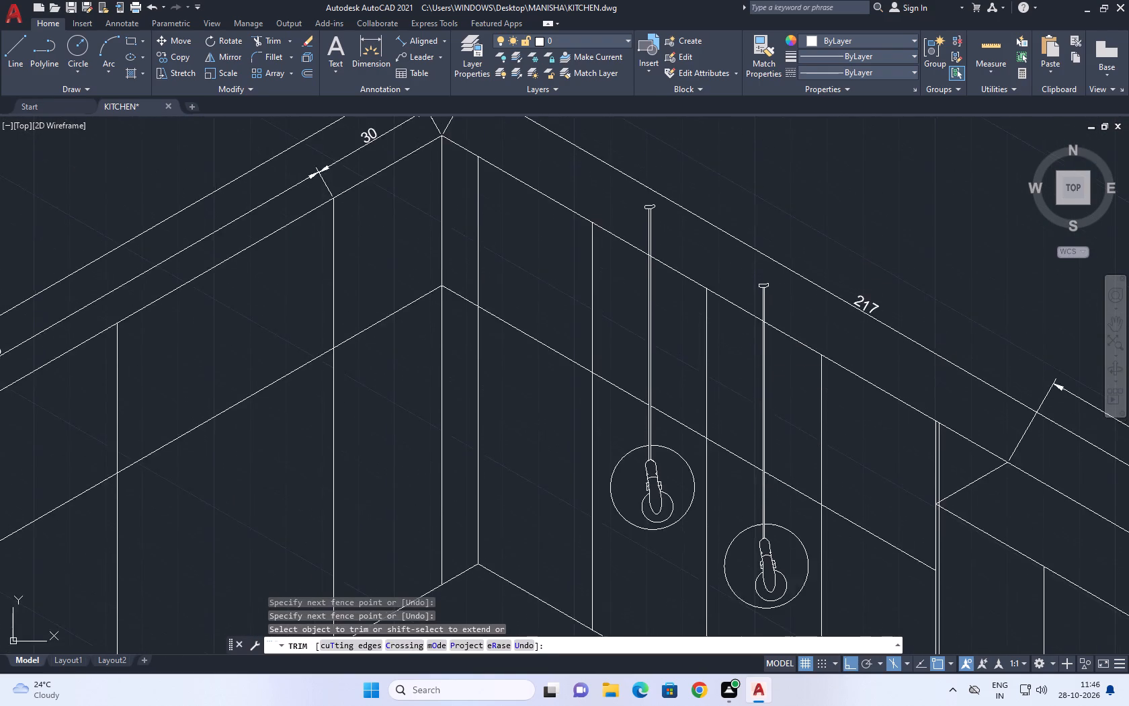
{"action": "scroll", "coordinate": [751, 340], "scroll_direction": "up", "scroll_amount": 6}
{"action": "scroll", "coordinate": [757, 276], "scroll_direction": "up", "scroll_amount": 3}
{"action": "left_click", "coordinate": [747, 188]}
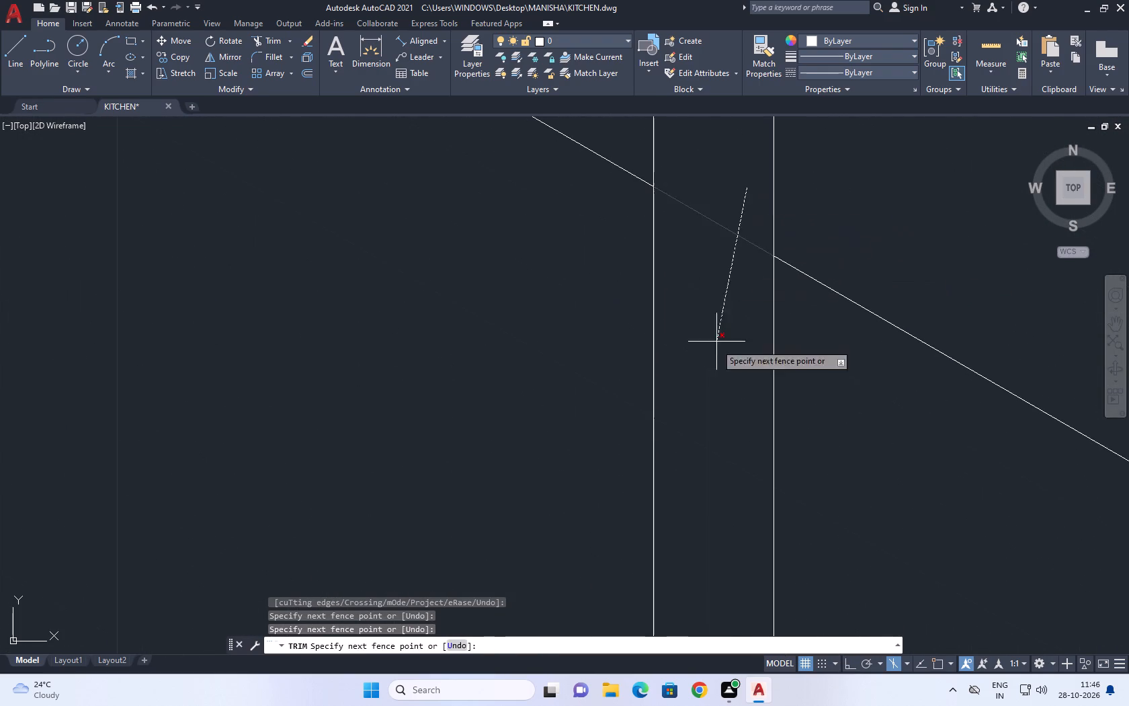
{"action": "left_click", "coordinate": [716, 377]}
{"action": "right_click", "coordinate": [719, 268]}
{"action": "left_click_drag", "start_coordinate": [778, 283], "coordinate": [780, 290]}
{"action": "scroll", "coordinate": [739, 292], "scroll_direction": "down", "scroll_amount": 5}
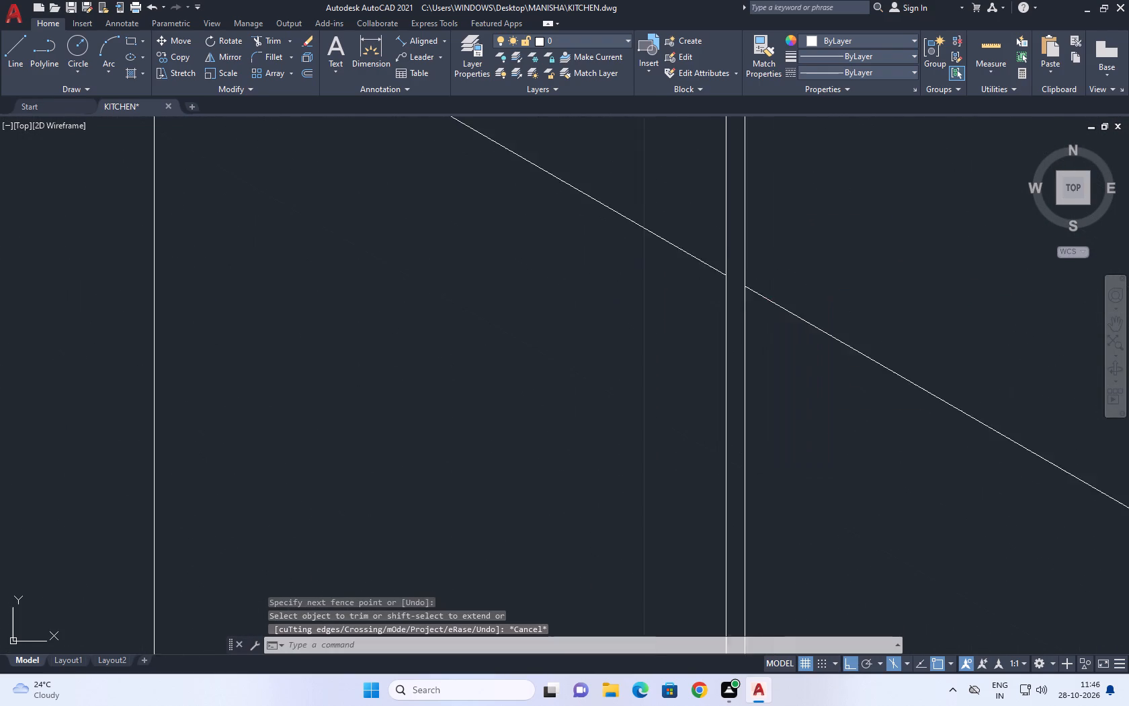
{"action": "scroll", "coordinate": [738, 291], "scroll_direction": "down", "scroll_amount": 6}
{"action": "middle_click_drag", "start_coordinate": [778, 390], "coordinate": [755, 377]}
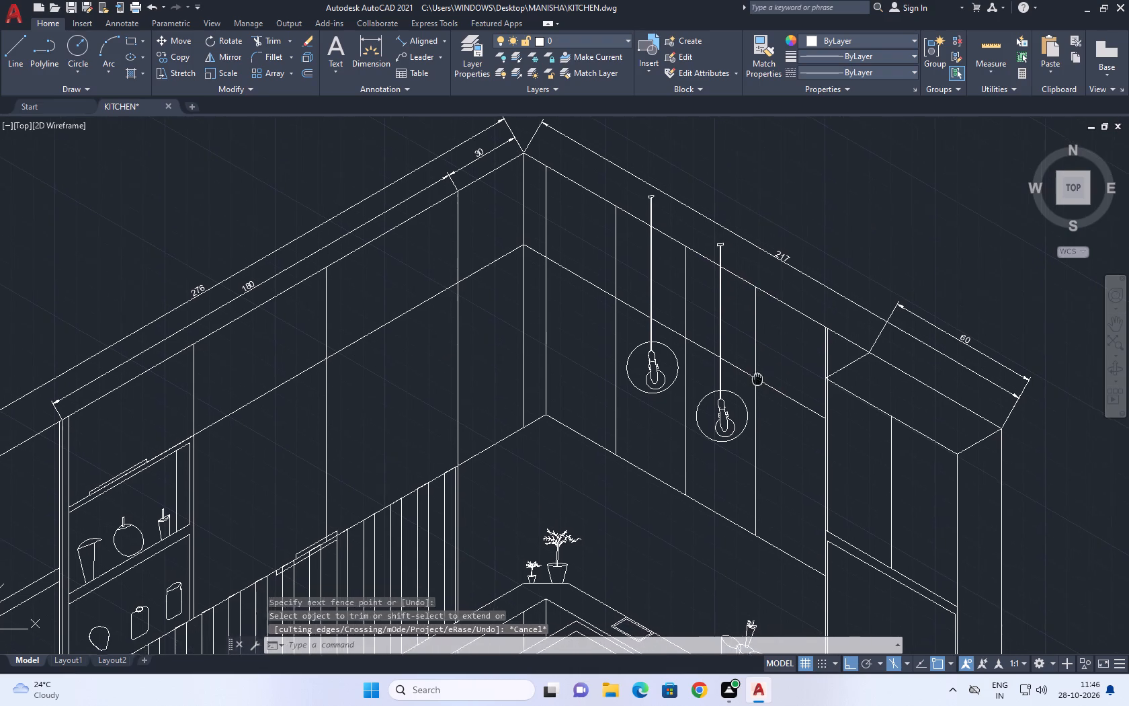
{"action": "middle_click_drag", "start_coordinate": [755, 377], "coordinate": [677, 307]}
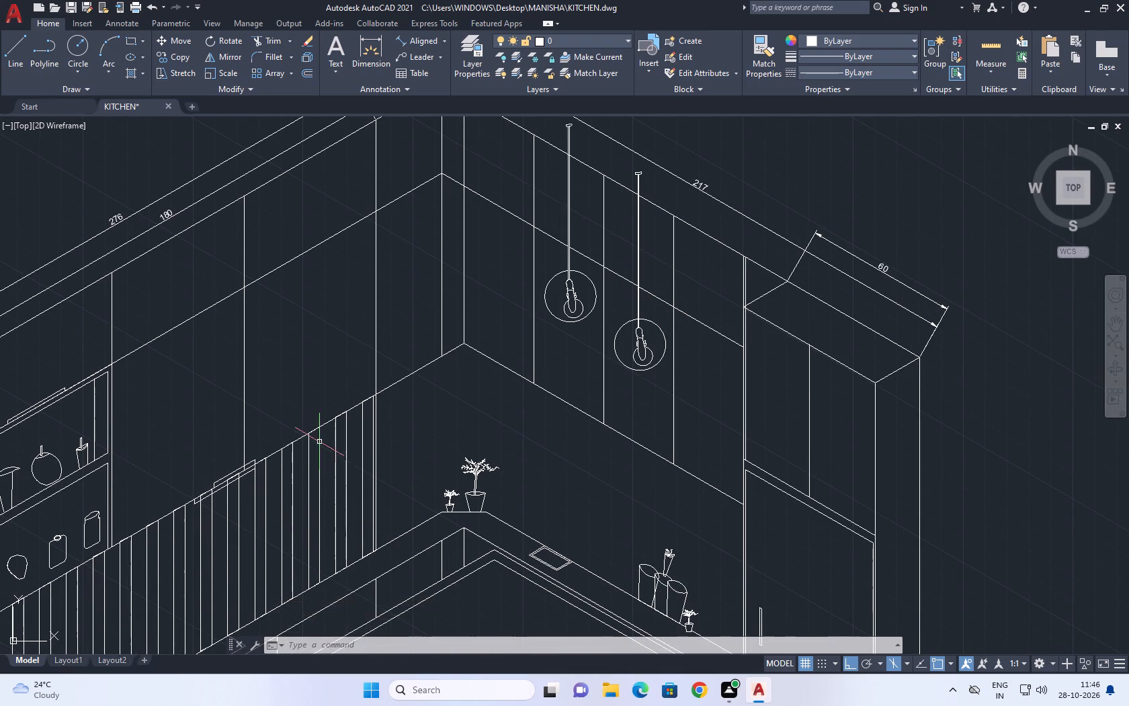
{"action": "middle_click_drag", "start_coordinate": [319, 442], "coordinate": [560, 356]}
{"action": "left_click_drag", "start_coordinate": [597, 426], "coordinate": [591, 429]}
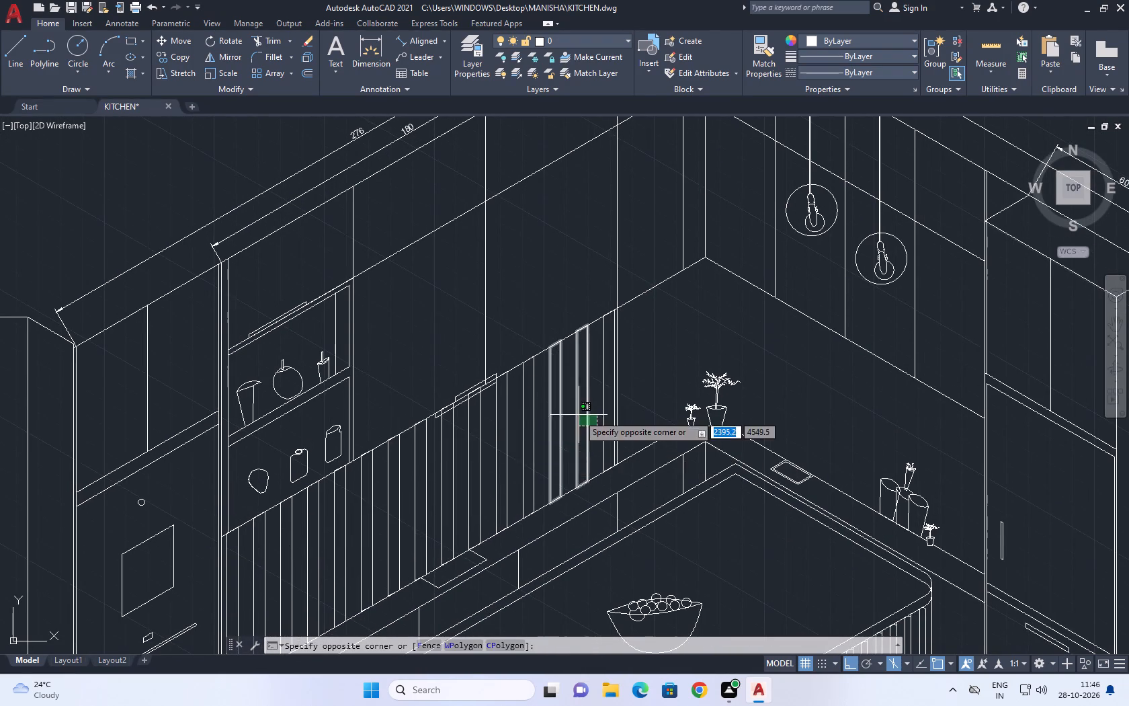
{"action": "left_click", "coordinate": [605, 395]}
Draw a small handle parallelogram, about 0.5 long and 0.2 high at 330°, beside the bottom of the first cabinet divider below the pendants.
{"action": "scroll", "coordinate": [711, 368], "scroll_direction": "up", "scroll_amount": 1}
{"action": "middle_click_drag", "start_coordinate": [711, 368], "coordinate": [618, 484]}
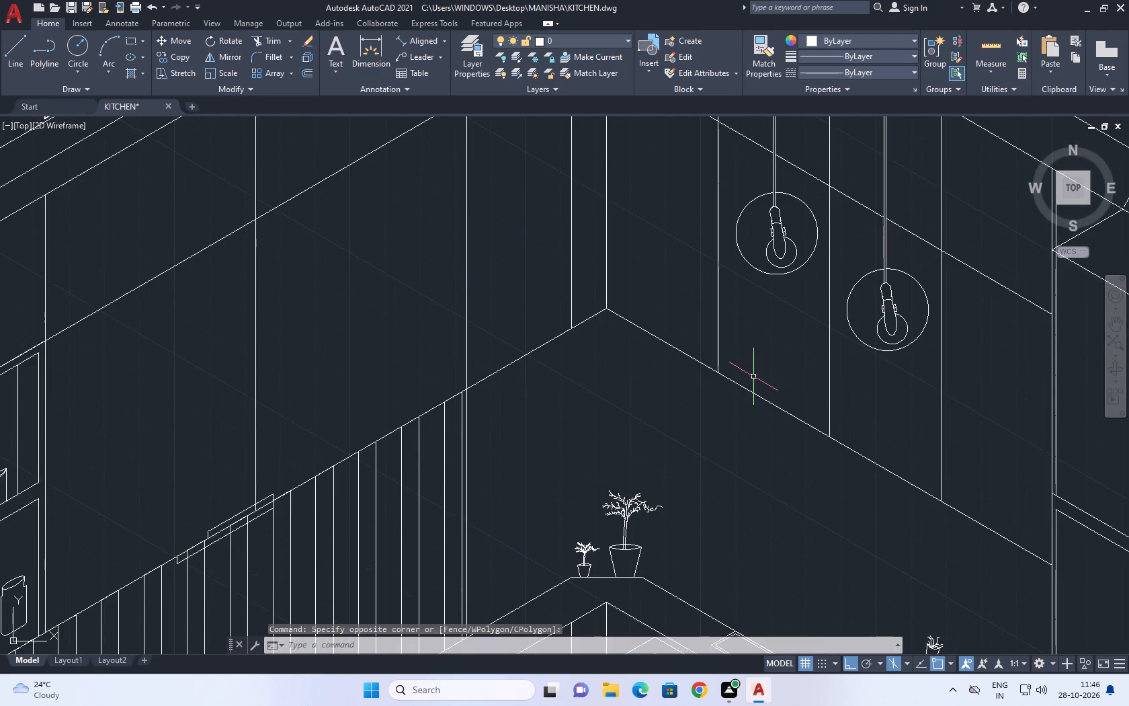
{"action": "middle_click_drag", "start_coordinate": [747, 377], "coordinate": [548, 366]}
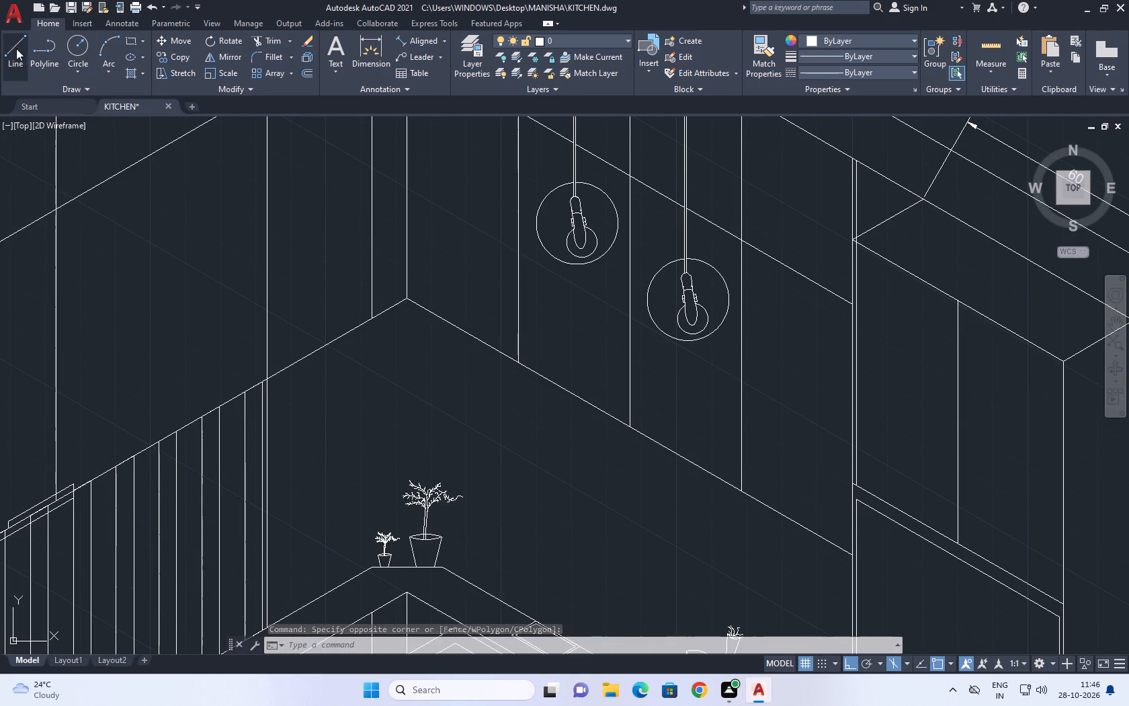
{"action": "left_click", "coordinate": [11, 46]}
{"action": "middle_click_drag", "start_coordinate": [596, 402], "coordinate": [444, 372]}
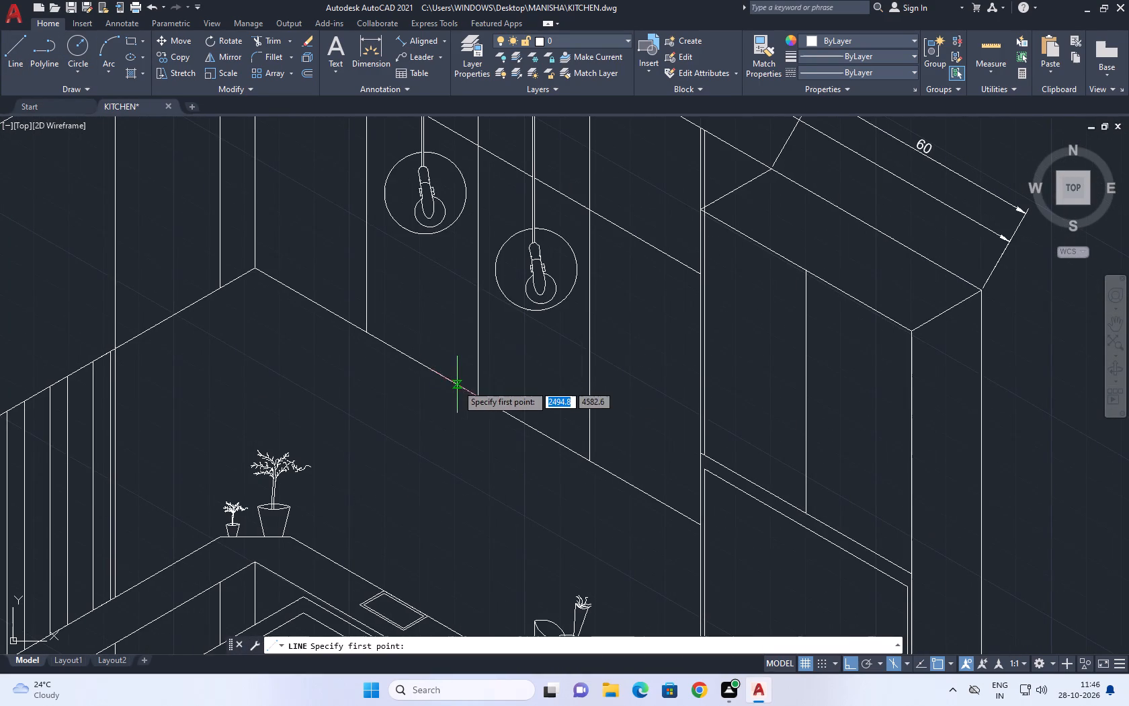
{"action": "scroll", "coordinate": [362, 338], "scroll_direction": "up", "scroll_amount": 7}
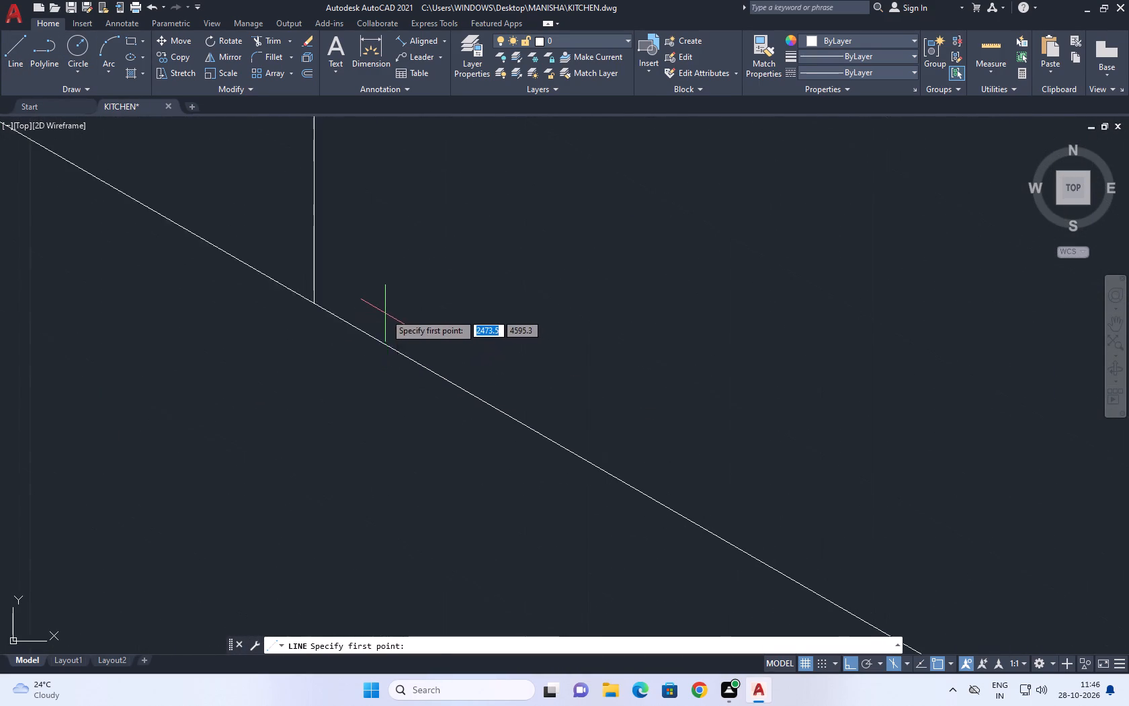
{"action": "left_click", "coordinate": [336, 268]}
{"action": "left_click", "coordinate": [390, 301]}
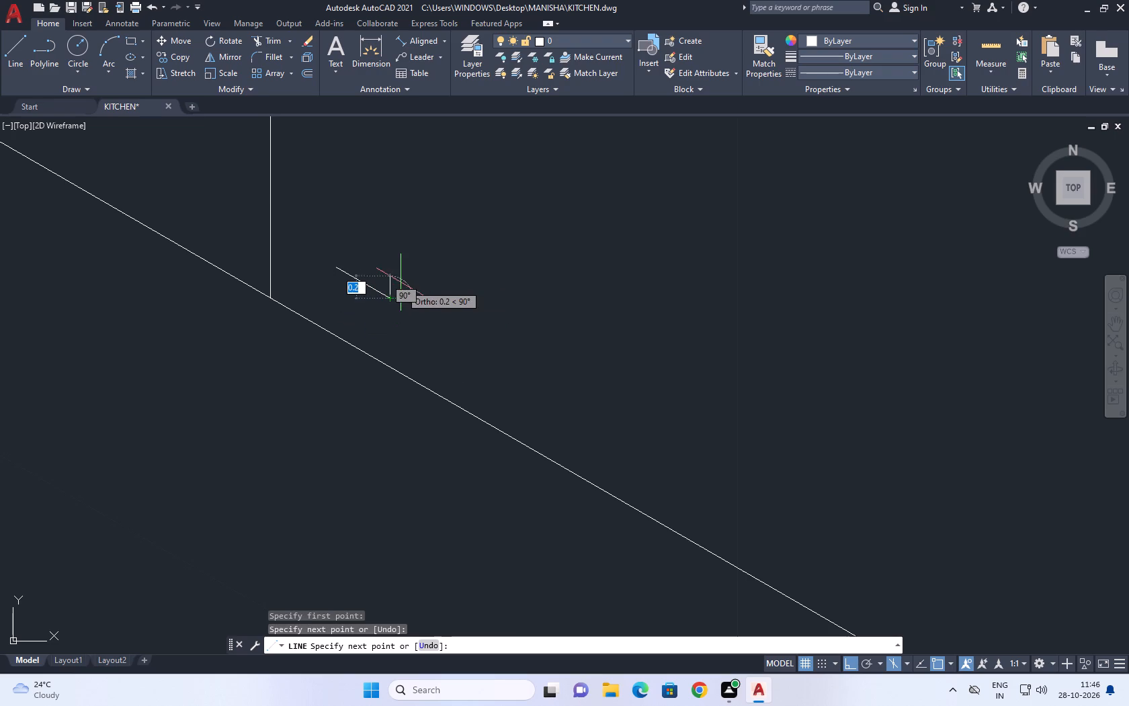
{"action": "left_click", "coordinate": [399, 277]}
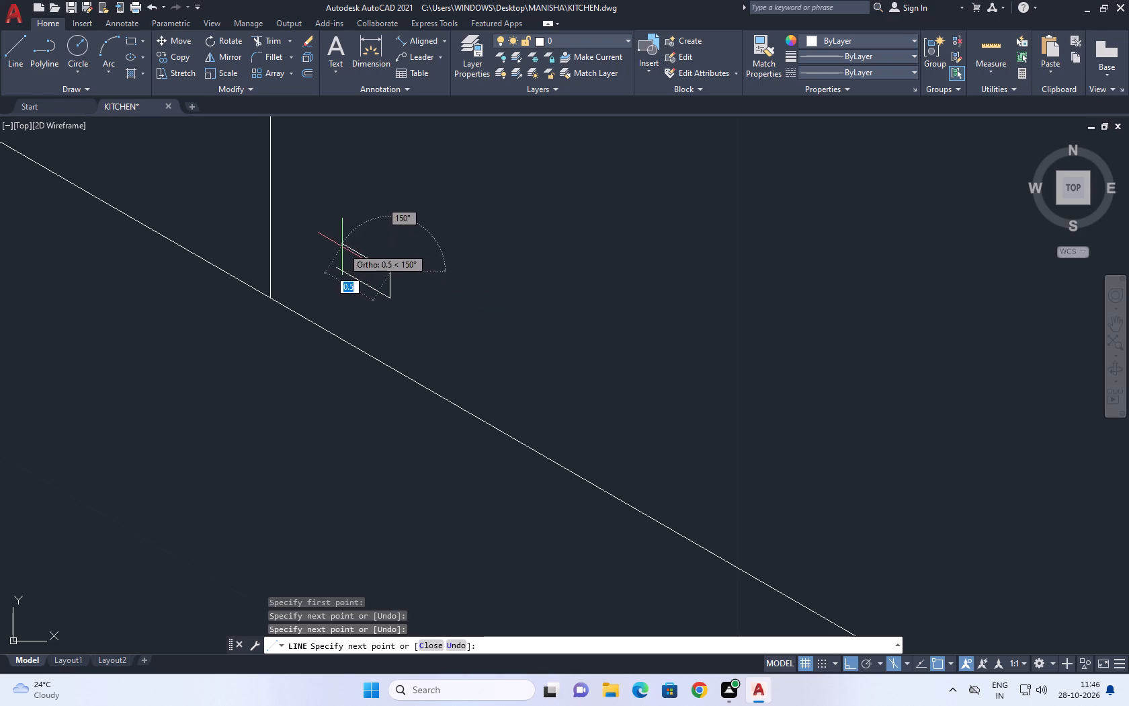
{"action": "left_click", "coordinate": [338, 245]}
{"action": "scroll", "coordinate": [335, 267], "scroll_direction": "up", "scroll_amount": 2}
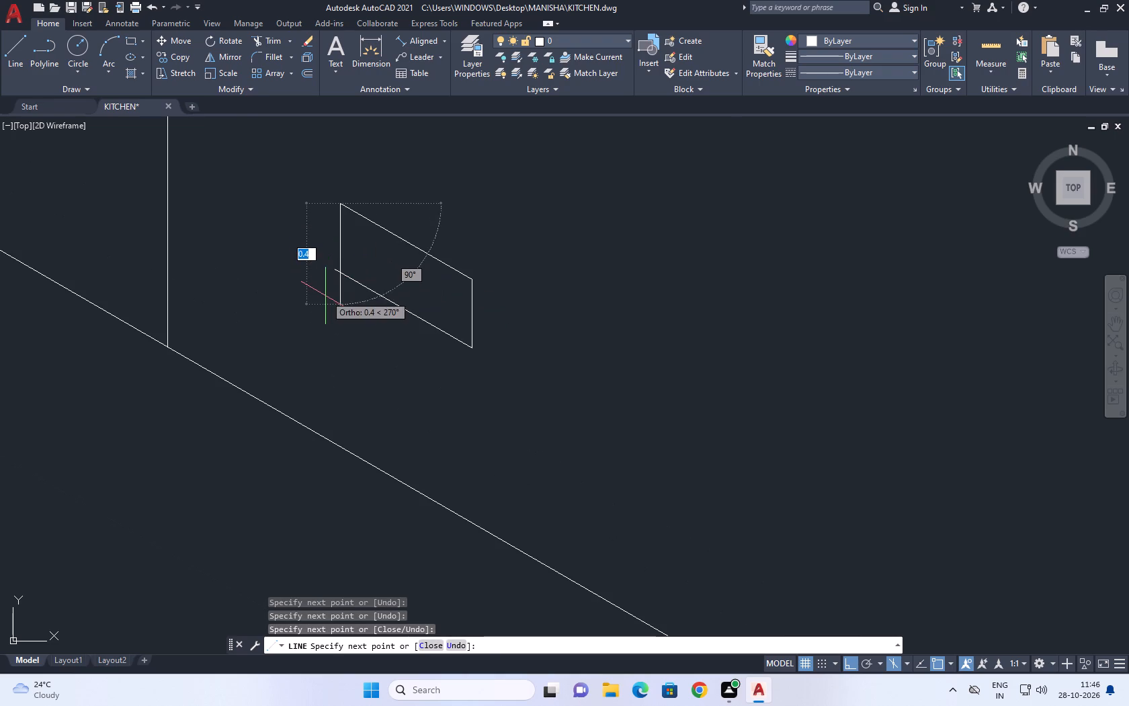
{"action": "left_click", "coordinate": [328, 291]}
{"action": "right_click", "coordinate": [333, 290]}
{"action": "left_click", "coordinate": [371, 321]}
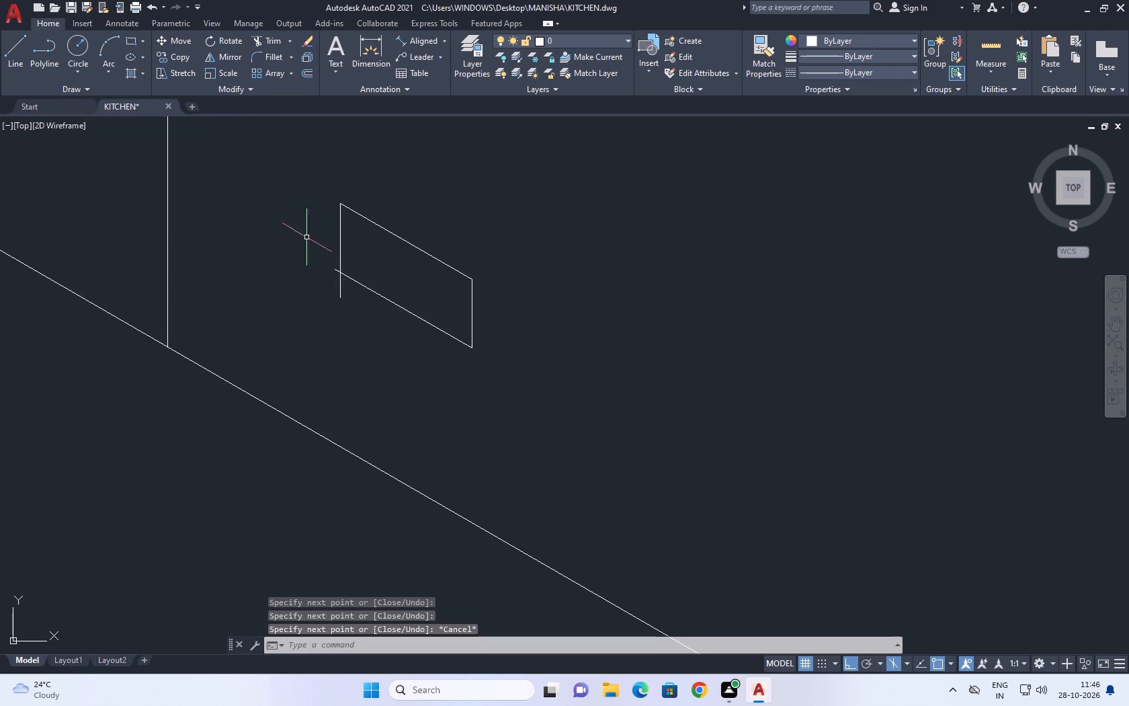
Trim the two overshooting line ends at the handle outline's lower-left corner.
{"action": "left_click", "coordinate": [271, 38]}
{"action": "scroll", "coordinate": [325, 253], "scroll_direction": "up", "scroll_amount": 4}
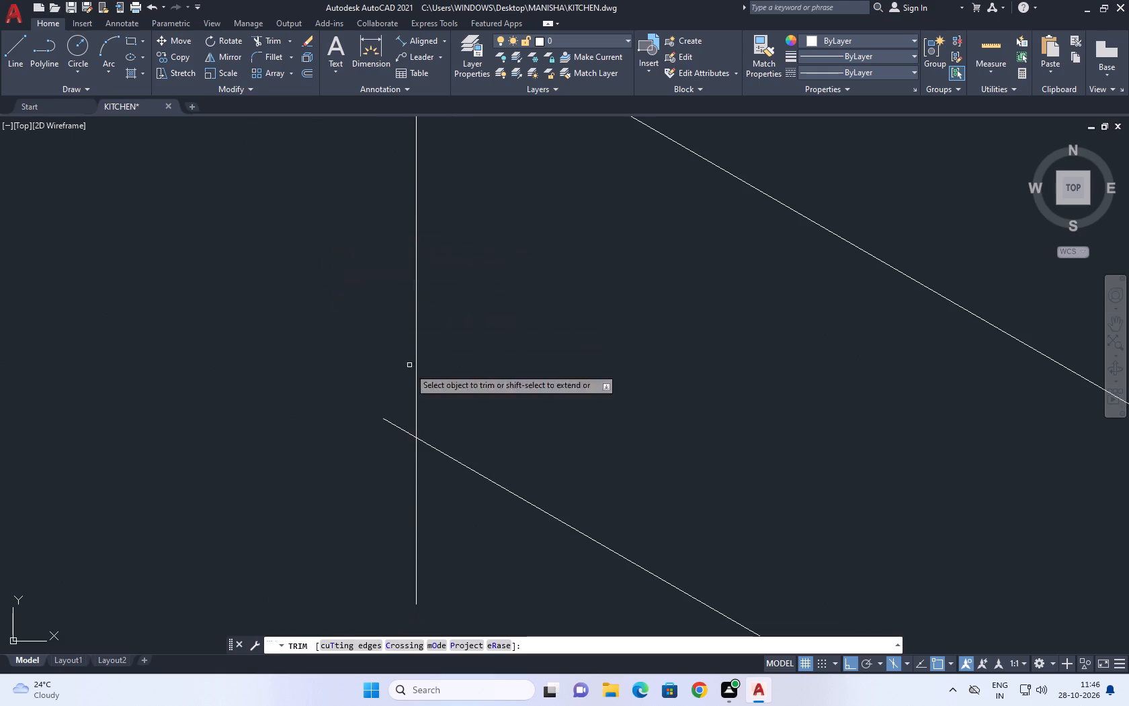
{"action": "middle_click_drag", "start_coordinate": [419, 457], "coordinate": [480, 344]}
{"action": "scroll", "coordinate": [483, 343], "scroll_direction": "up", "scroll_amount": 1}
{"action": "left_click", "coordinate": [500, 463]}
{"action": "left_click", "coordinate": [434, 262]}
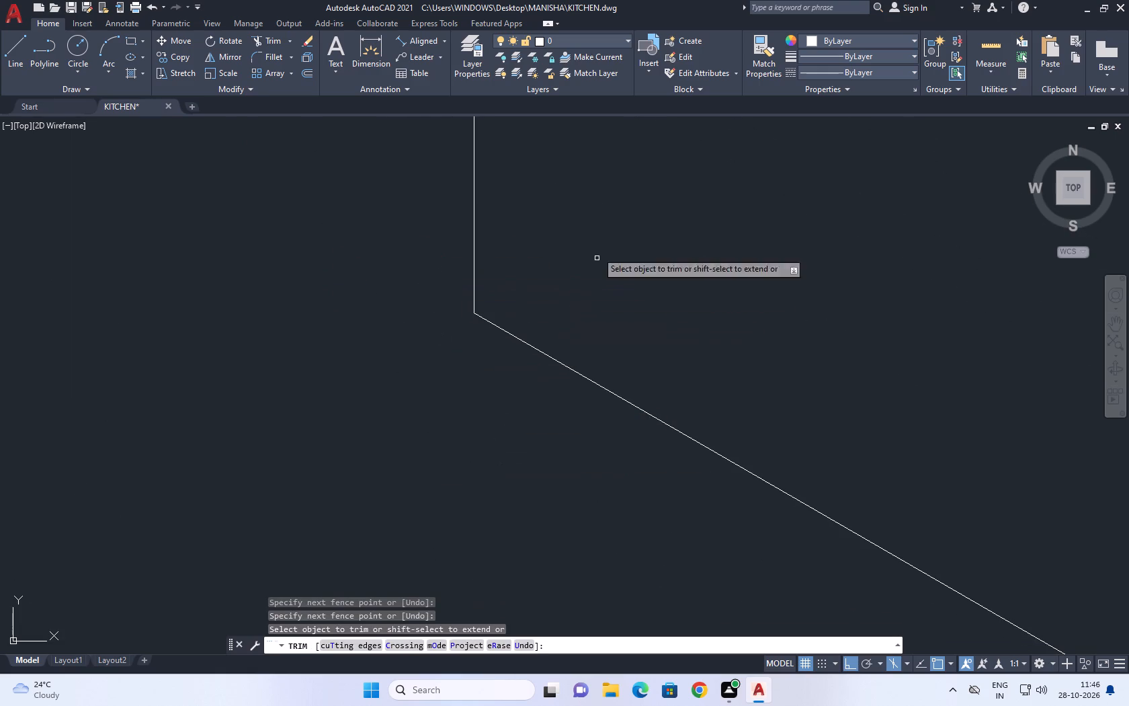
{"action": "right_click_drag", "start_coordinate": [585, 239], "coordinate": [572, 241]}
{"action": "left_click", "coordinate": [597, 268]}
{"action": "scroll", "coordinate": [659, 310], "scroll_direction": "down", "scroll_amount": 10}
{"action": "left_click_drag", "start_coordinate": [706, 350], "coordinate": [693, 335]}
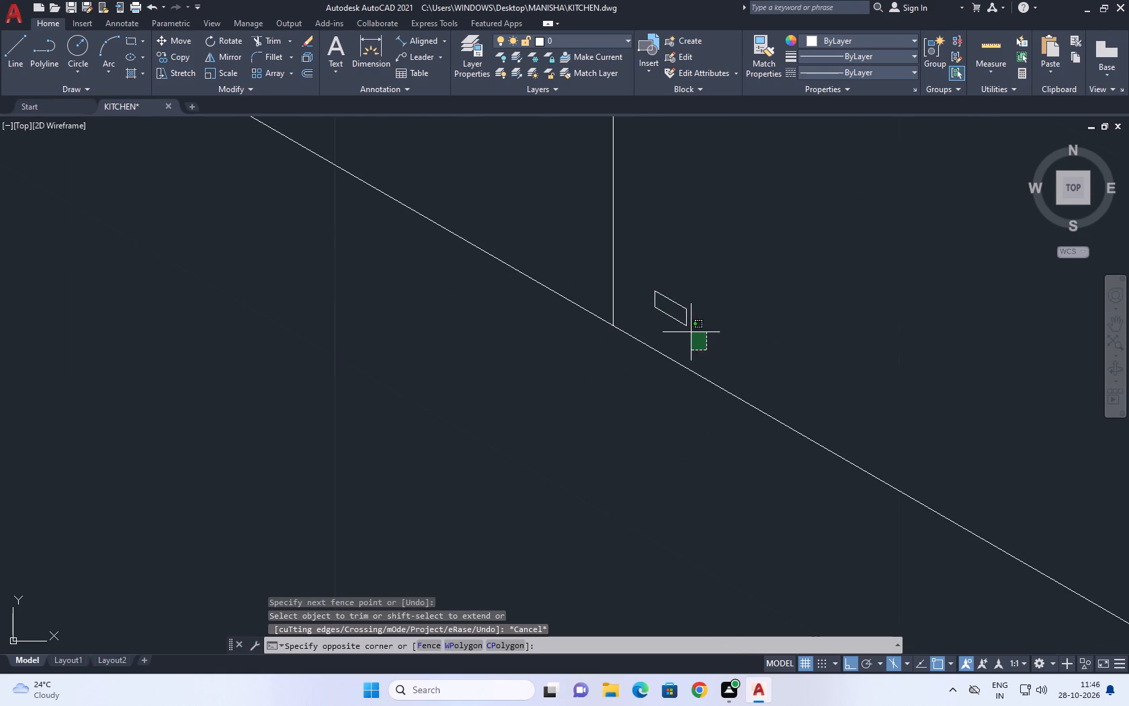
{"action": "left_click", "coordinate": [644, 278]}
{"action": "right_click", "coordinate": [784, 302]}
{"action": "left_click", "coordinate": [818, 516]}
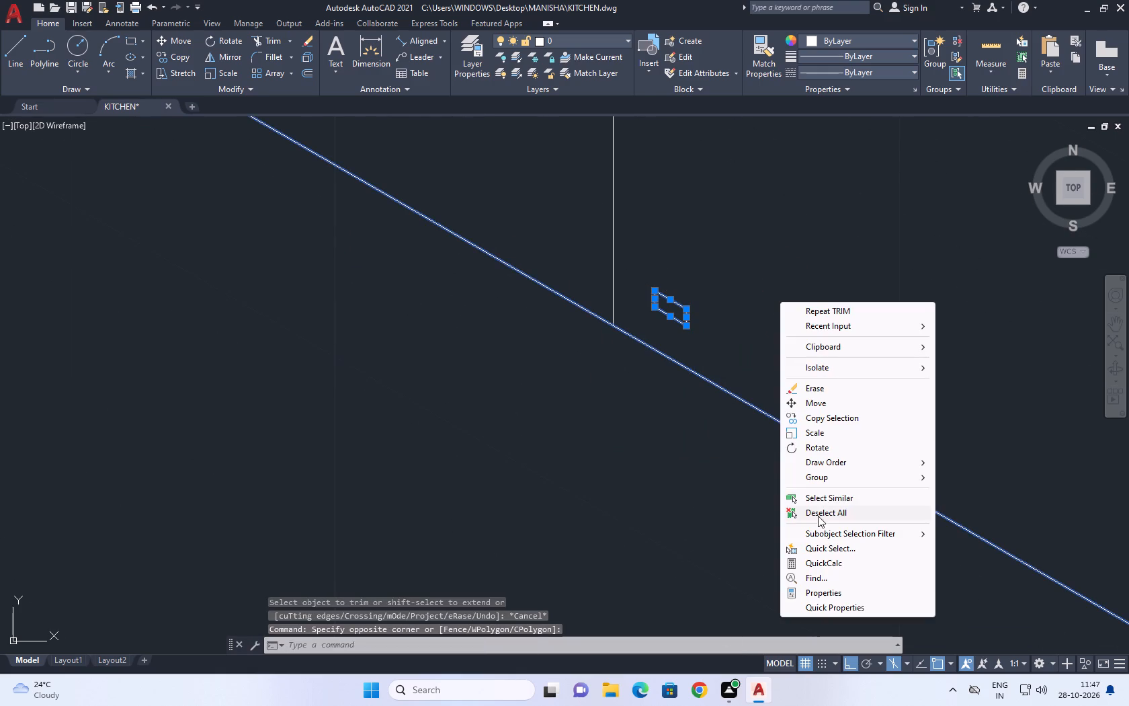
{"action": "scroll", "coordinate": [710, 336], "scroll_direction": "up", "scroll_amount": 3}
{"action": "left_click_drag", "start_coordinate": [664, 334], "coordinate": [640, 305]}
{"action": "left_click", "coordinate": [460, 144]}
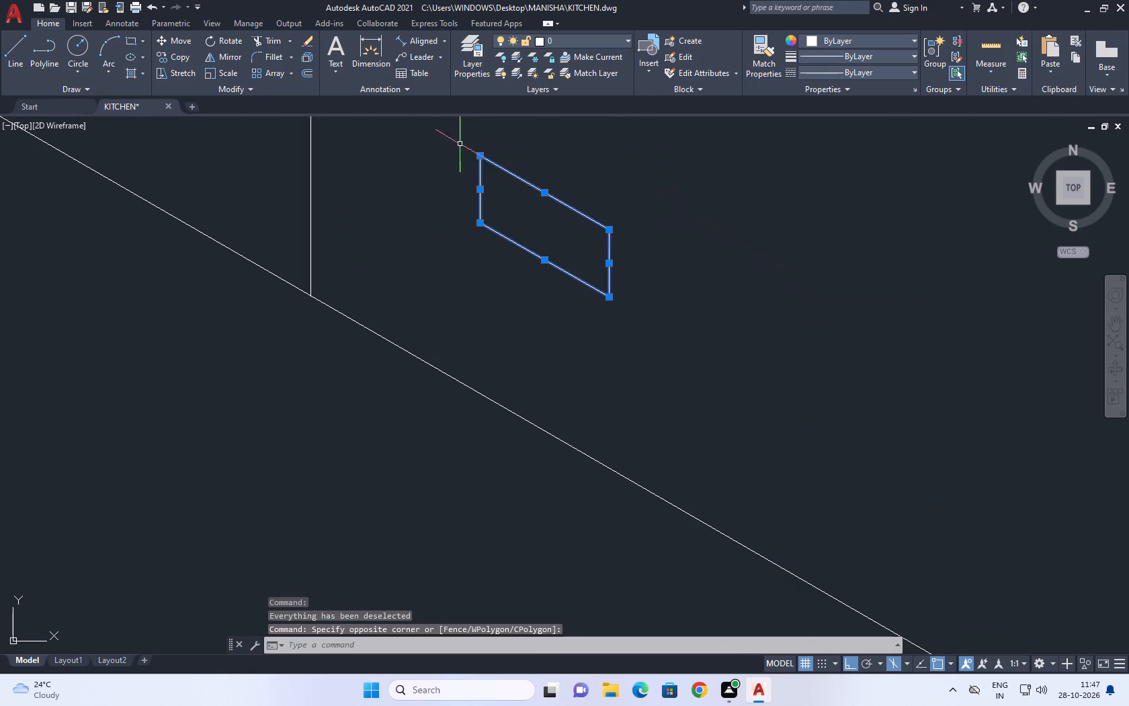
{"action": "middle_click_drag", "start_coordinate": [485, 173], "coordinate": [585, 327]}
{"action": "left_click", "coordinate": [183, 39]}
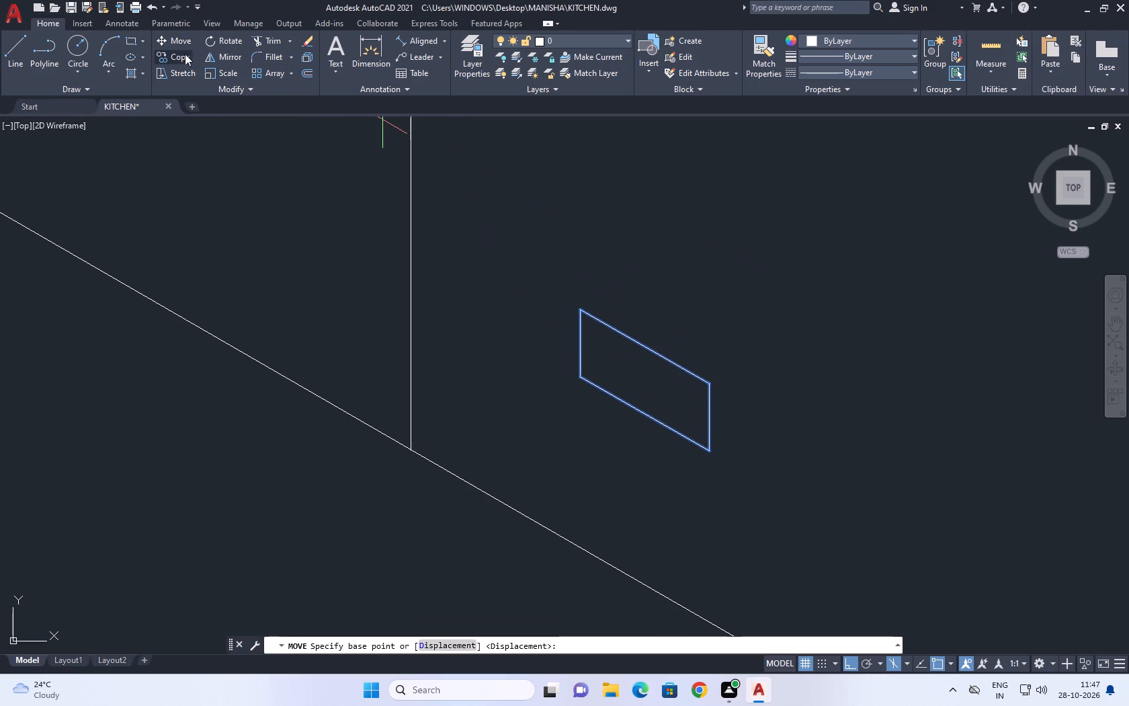
Copy the handle outline about 1.6 units along 150° to the other side of the cabinet divider.
{"action": "left_click", "coordinate": [185, 56]}
{"action": "left_click_drag", "start_coordinate": [806, 496], "coordinate": [782, 470]}
{"action": "left_click", "coordinate": [557, 297]}
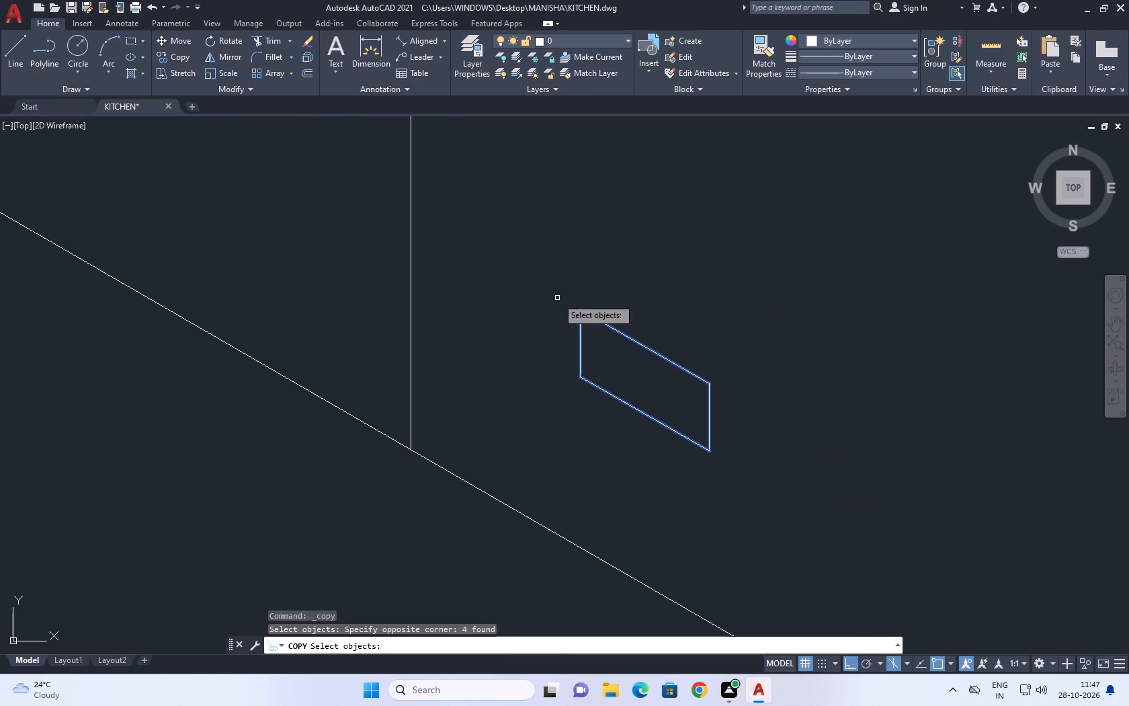
{"action": "right_click", "coordinate": [703, 440]}
{"action": "left_click", "coordinate": [724, 465]}
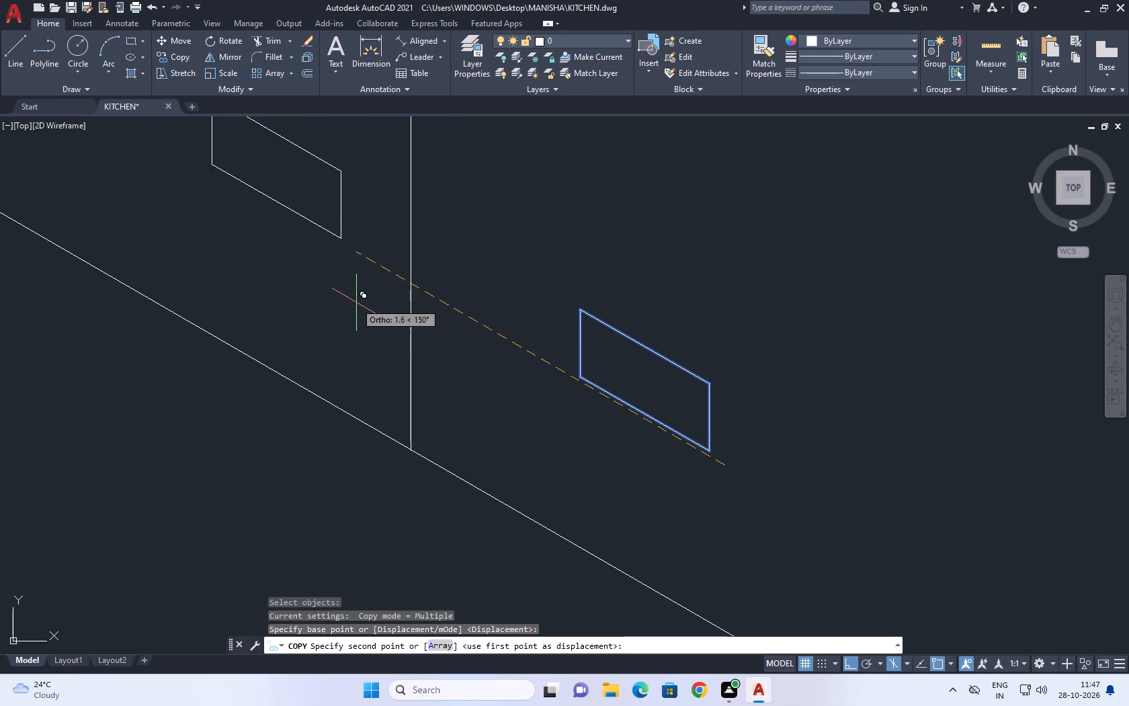
{"action": "left_click", "coordinate": [344, 295]}
Copy the handle outline to both sides of the second cabinet divider, about 30 and 31 units away along 330°.
{"action": "scroll", "coordinate": [438, 309], "scroll_direction": "down", "scroll_amount": 4}
{"action": "scroll", "coordinate": [742, 423], "scroll_direction": "down", "scroll_amount": 4}
{"action": "middle_click_drag", "start_coordinate": [849, 487], "coordinate": [764, 456]}
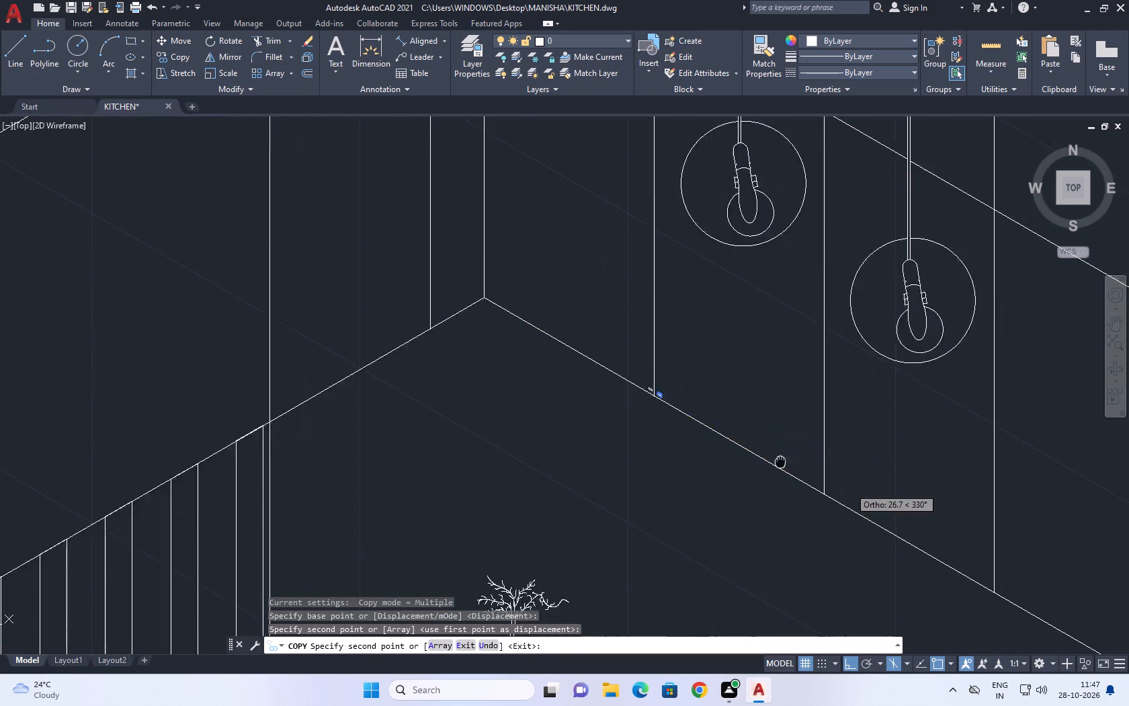
{"action": "middle_click_drag", "start_coordinate": [764, 456], "coordinate": [757, 452]}
{"action": "scroll", "coordinate": [753, 449], "scroll_direction": "up", "scroll_amount": 2}
{"action": "middle_click_drag", "start_coordinate": [792, 479], "coordinate": [597, 310]}
{"action": "scroll", "coordinate": [588, 313], "scroll_direction": "up", "scroll_amount": 4}
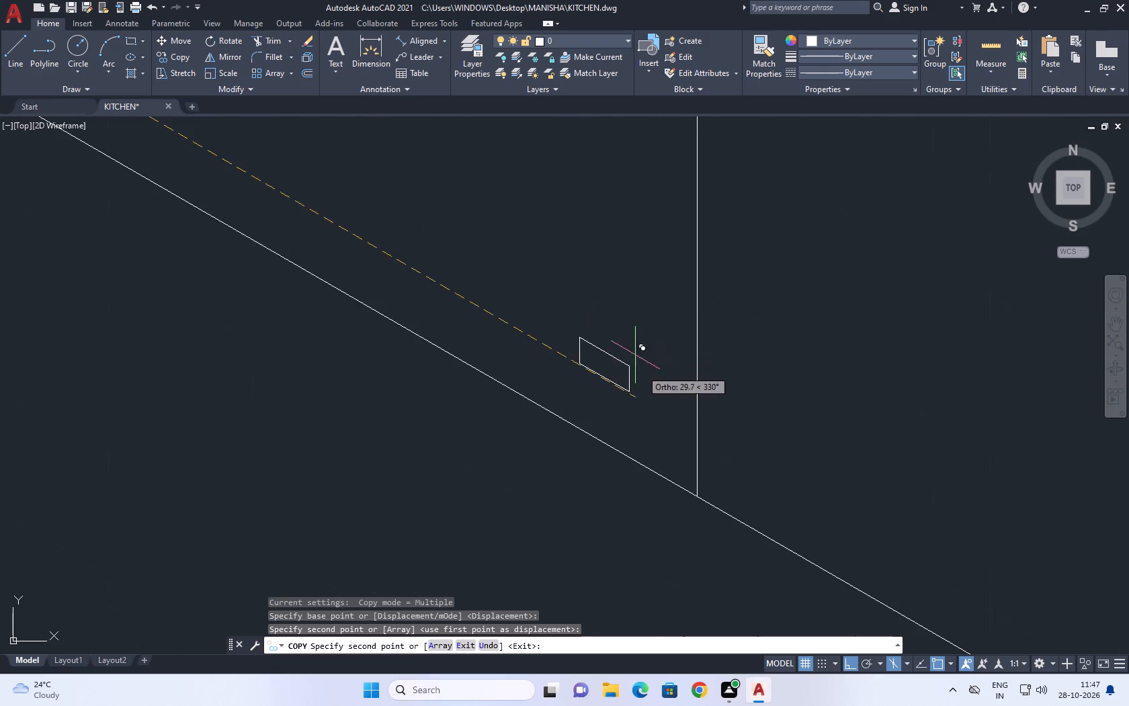
{"action": "scroll", "coordinate": [645, 383], "scroll_direction": "up", "scroll_amount": 1}
{"action": "middle_click_drag", "start_coordinate": [644, 382], "coordinate": [553, 269]}
{"action": "left_click", "coordinate": [568, 294]}
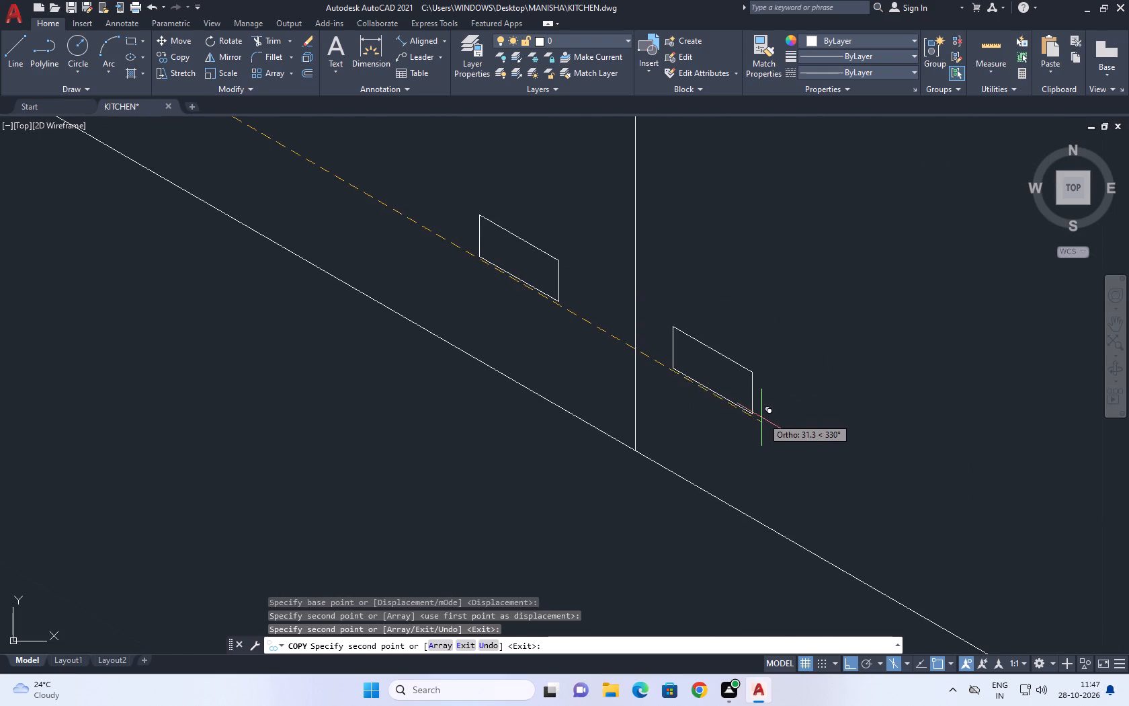
{"action": "left_click_drag", "start_coordinate": [786, 434], "coordinate": [808, 438]}
Copy the handle outline to both sides of the third cabinet divider, about 62 and 63 units along 330°, and end the copying.
{"action": "scroll", "coordinate": [655, 309], "scroll_direction": "down", "scroll_amount": 5}
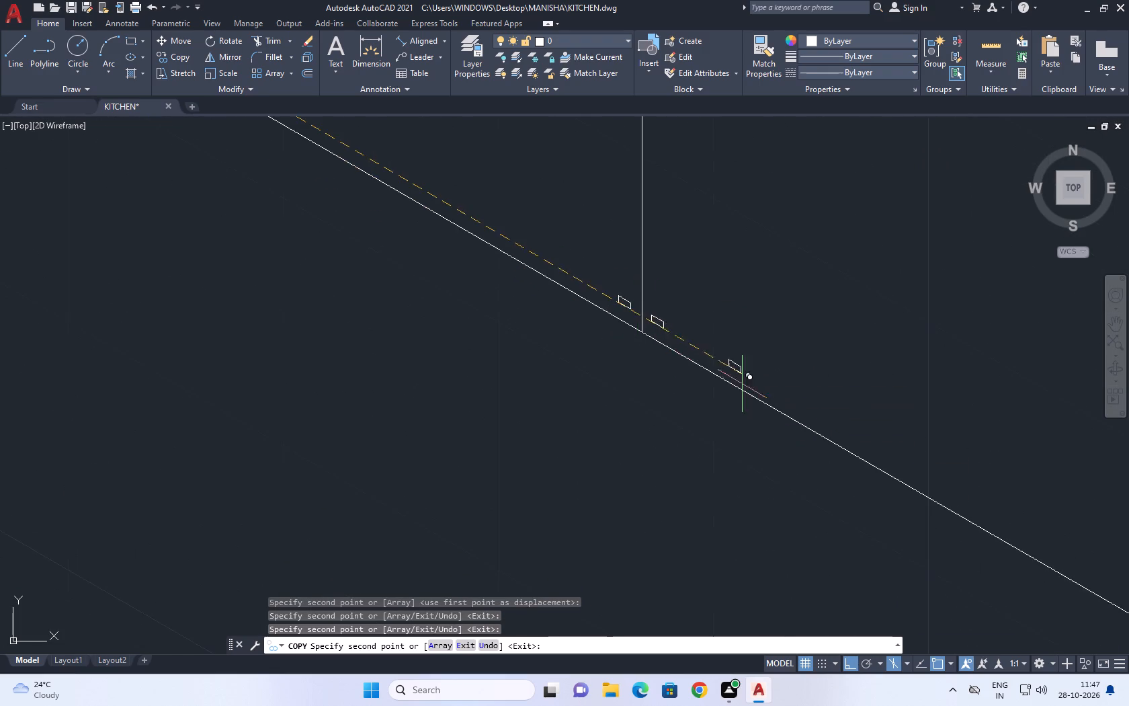
{"action": "middle_click_drag", "start_coordinate": [839, 426], "coordinate": [288, 248]}
{"action": "scroll", "coordinate": [343, 288], "scroll_direction": "down", "scroll_amount": 3}
{"action": "scroll", "coordinate": [607, 436], "scroll_direction": "up", "scroll_amount": 4}
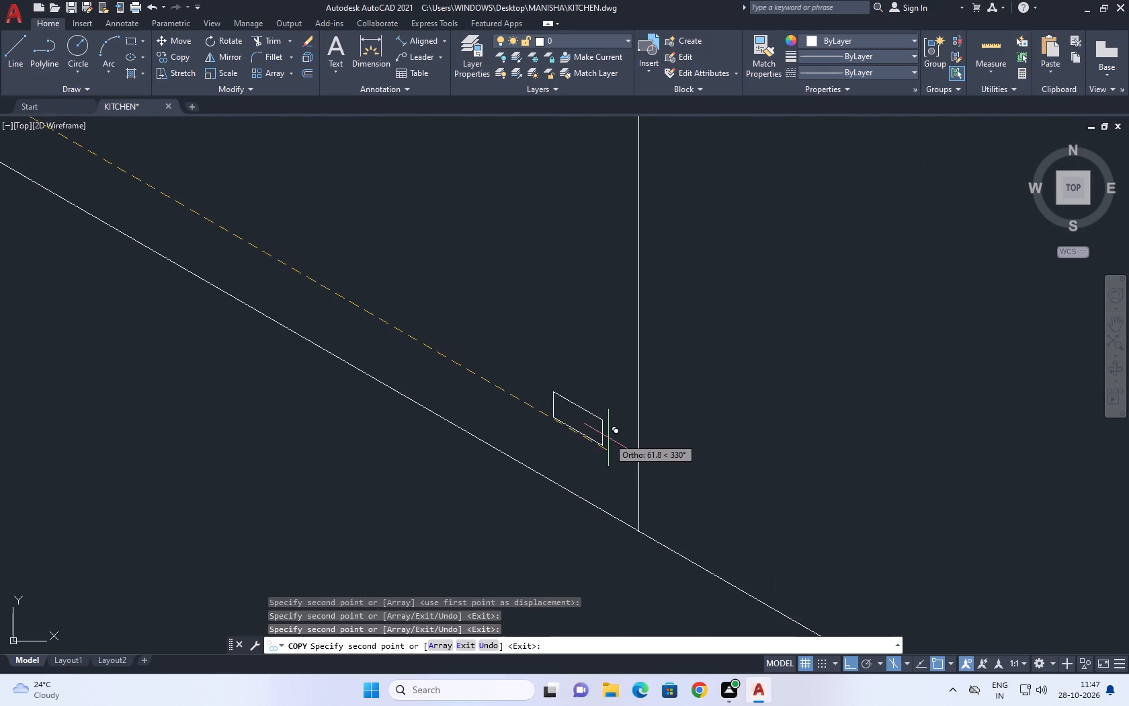
{"action": "left_click", "coordinate": [590, 426]}
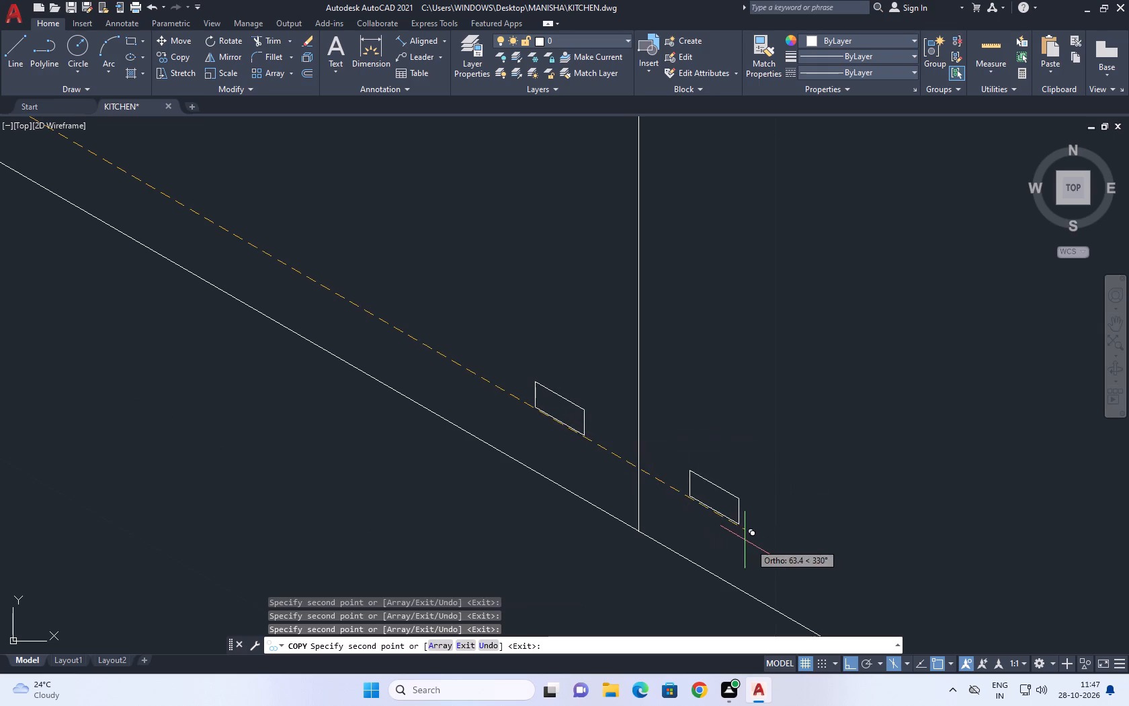
{"action": "left_click", "coordinate": [755, 546]}
{"action": "scroll", "coordinate": [709, 346], "scroll_direction": "down", "scroll_amount": 6}
{"action": "scroll", "coordinate": [781, 414], "scroll_direction": "down", "scroll_amount": 2}
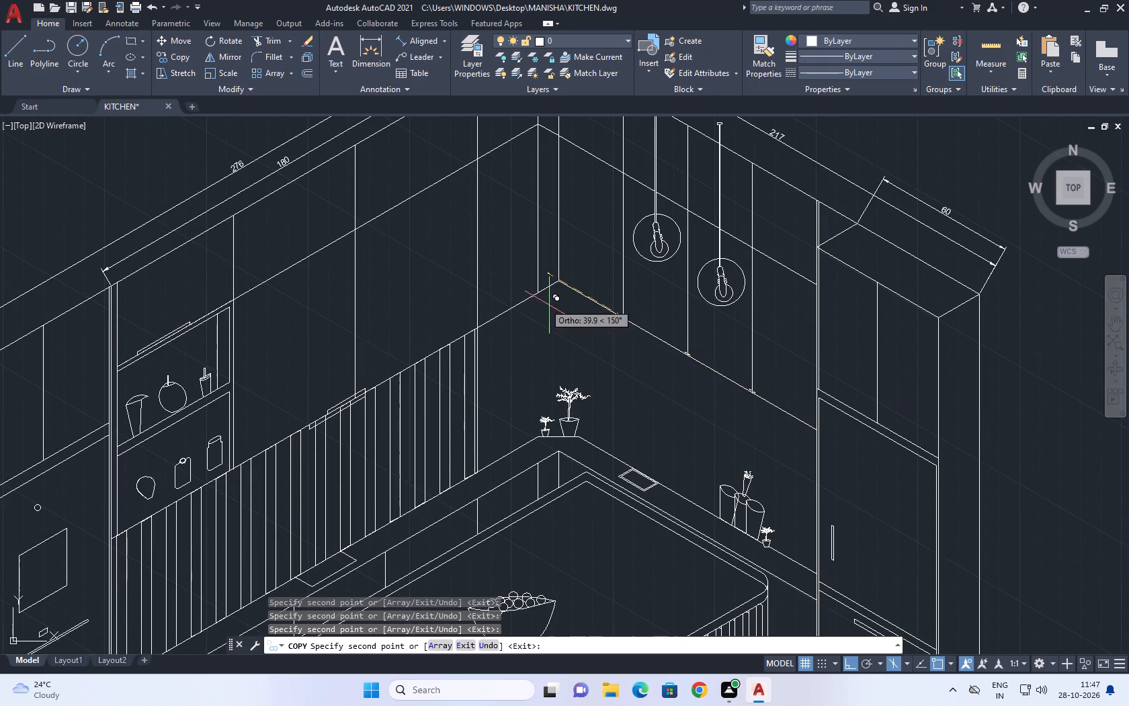
{"action": "middle_click_drag", "start_coordinate": [541, 301], "coordinate": [662, 412]}
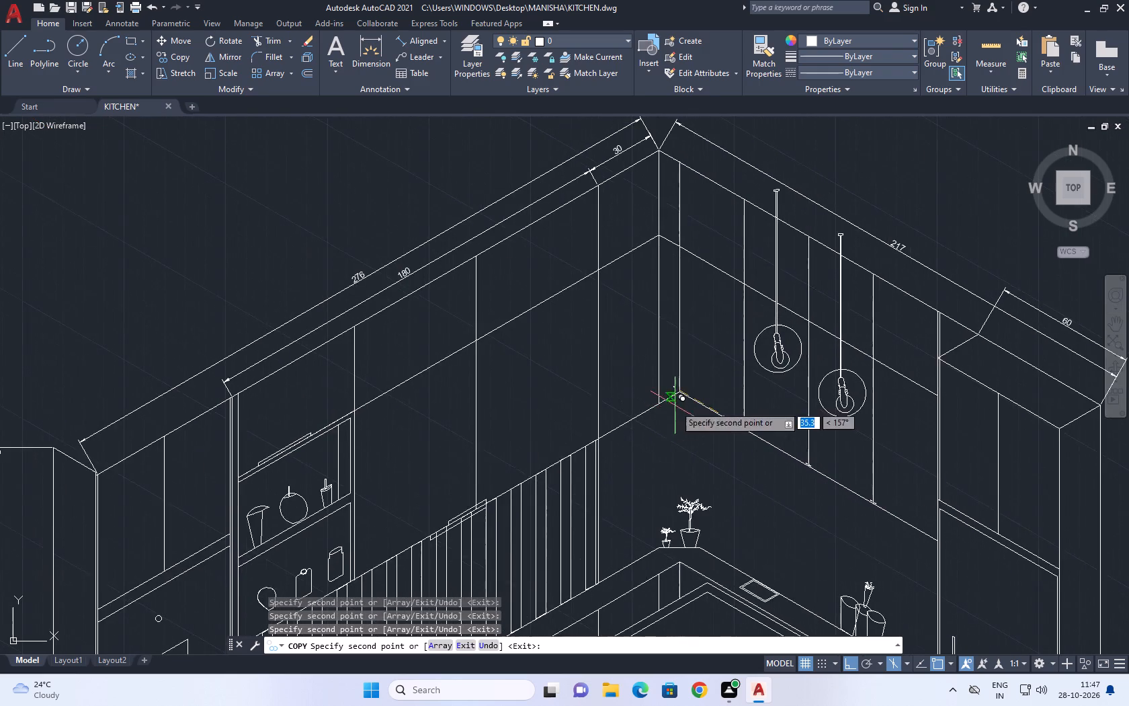
{"action": "scroll", "coordinate": [675, 405], "scroll_direction": "up", "scroll_amount": 3}
{"action": "right_click", "coordinate": [642, 324]}
{"action": "left_click", "coordinate": [679, 347]}
Move the handle on the corner side of the first cabinet divider farther from the divider along 150°.
{"action": "middle_click_drag", "start_coordinate": [835, 453], "coordinate": [716, 385]}
{"action": "scroll", "coordinate": [780, 433], "scroll_direction": "up", "scroll_amount": 4}
{"action": "scroll", "coordinate": [994, 439], "scroll_direction": "up", "scroll_amount": 2}
{"action": "left_click_drag", "start_coordinate": [1005, 467], "coordinate": [999, 459]}
{"action": "left_click", "coordinate": [854, 312]}
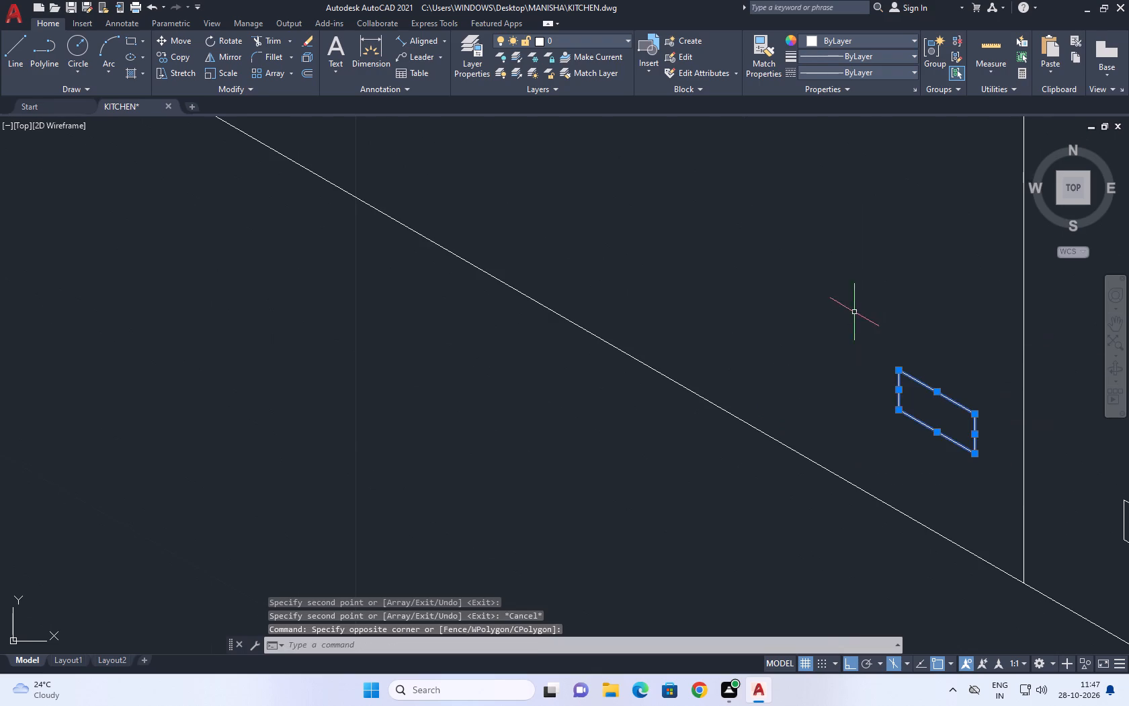
{"action": "middle_click_drag", "start_coordinate": [864, 325], "coordinate": [689, 296]}
{"action": "scroll", "coordinate": [845, 325], "scroll_direction": "up", "scroll_amount": 1}
{"action": "left_click", "coordinate": [169, 40]}
{"action": "left_click_drag", "start_coordinate": [544, 415], "coordinate": [536, 411]}
{"action": "left_click", "coordinate": [432, 327]}
Move the handle on the other side of the first cabinet divider farther from it along 330°.
{"action": "scroll", "coordinate": [470, 361], "scroll_direction": "down", "scroll_amount": 6}
{"action": "scroll", "coordinate": [518, 387], "scroll_direction": "up", "scroll_amount": 2}
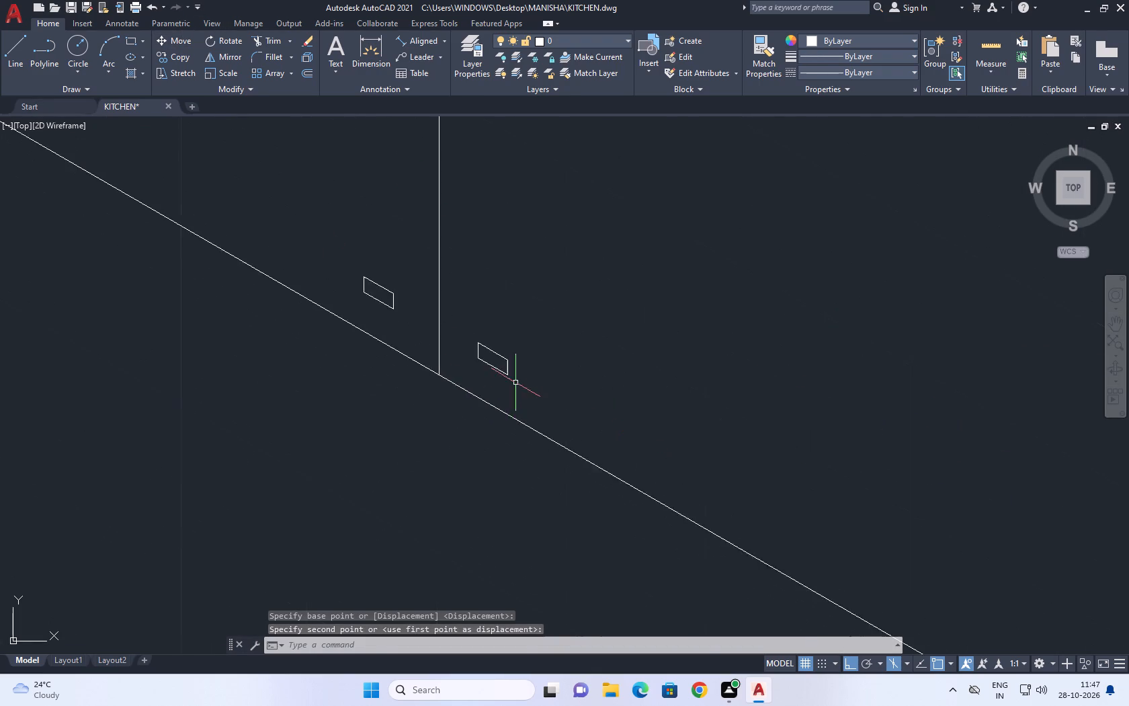
{"action": "scroll", "coordinate": [515, 382], "scroll_direction": "up", "scroll_amount": 4}
{"action": "left_click_drag", "start_coordinate": [508, 383], "coordinate": [499, 370]}
{"action": "left_click", "coordinate": [290, 153]}
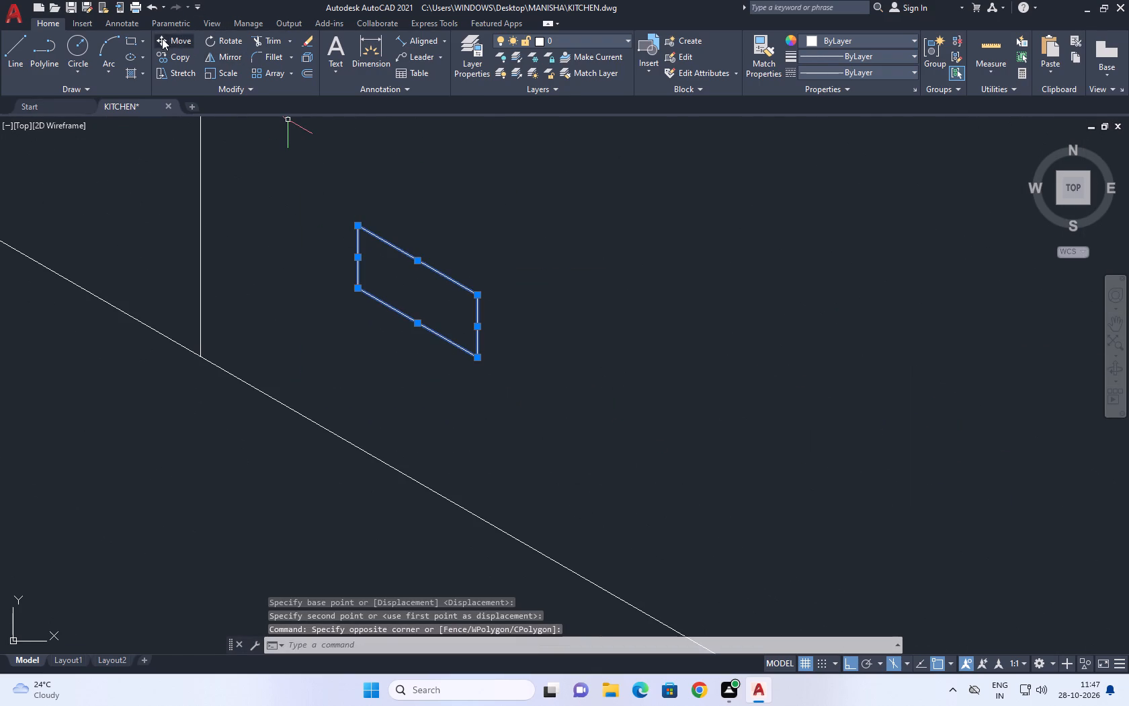
{"action": "left_click_drag", "start_coordinate": [162, 38], "coordinate": [174, 51]}
{"action": "left_click", "coordinate": [521, 331]}
{"action": "left_click", "coordinate": [545, 344]}
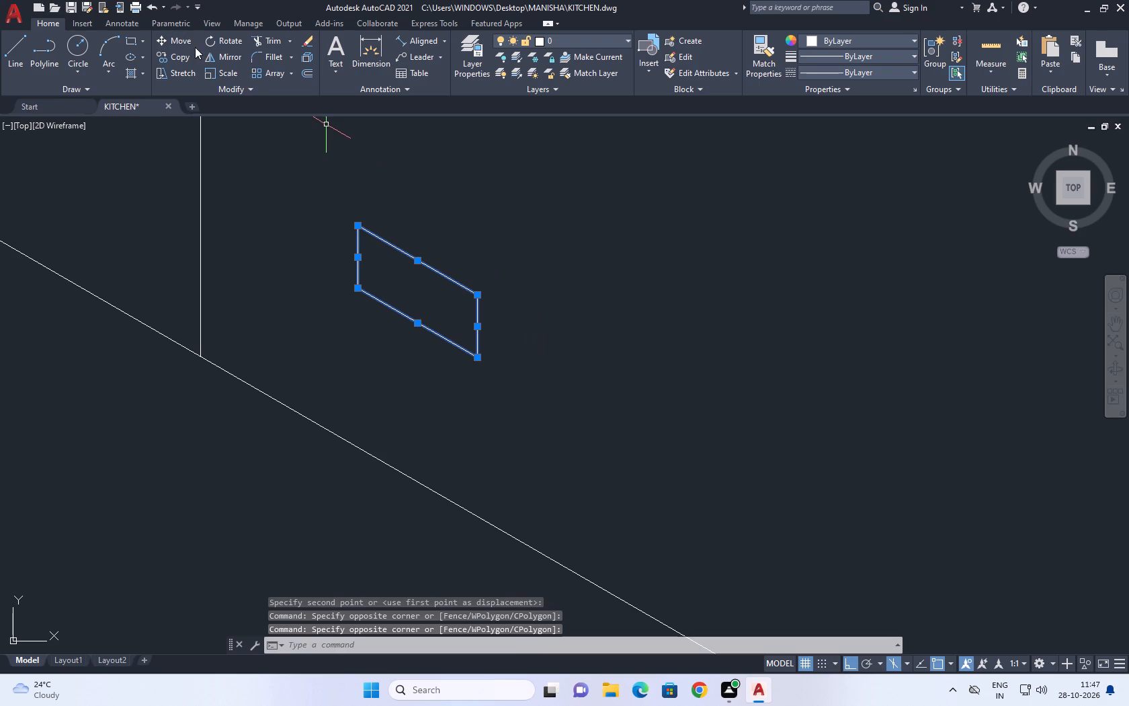
{"action": "left_click", "coordinate": [190, 44]}
{"action": "left_click", "coordinate": [542, 387]}
{"action": "left_click_drag", "start_coordinate": [734, 466], "coordinate": [735, 481]}
Move the handle on the far side of the second cabinet divider farther from it along 330°.
{"action": "scroll", "coordinate": [710, 420], "scroll_direction": "down", "scroll_amount": 8}
{"action": "scroll", "coordinate": [820, 487], "scroll_direction": "down", "scroll_amount": 1}
{"action": "middle_click_drag", "start_coordinate": [876, 514], "coordinate": [735, 362]}
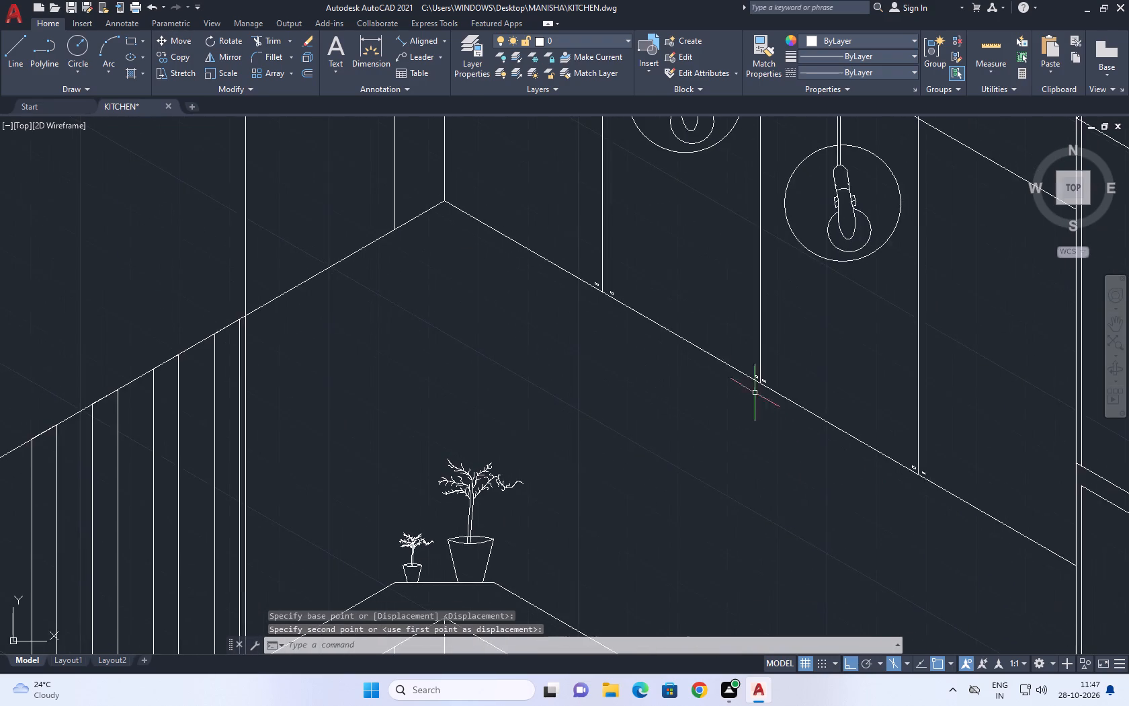
{"action": "scroll", "coordinate": [788, 392], "scroll_direction": "up", "scroll_amount": 3}
{"action": "scroll", "coordinate": [691, 384], "scroll_direction": "up", "scroll_amount": 4}
{"action": "left_click_drag", "start_coordinate": [896, 310], "coordinate": [827, 264]}
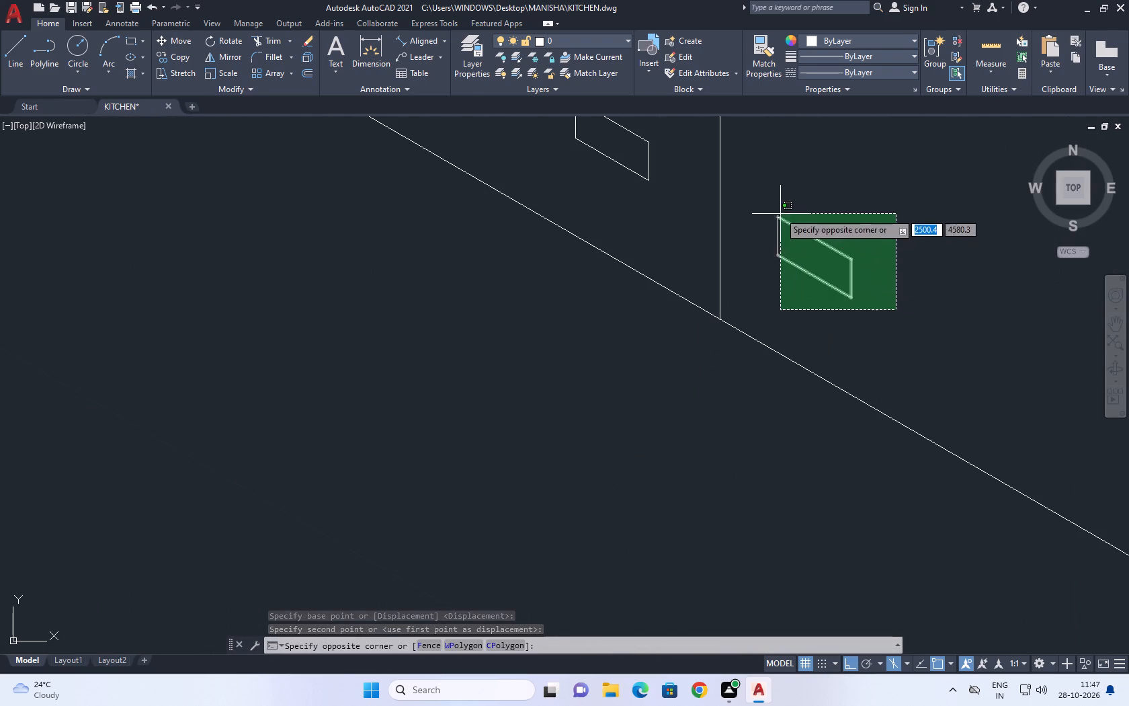
{"action": "left_click", "coordinate": [772, 204]}
{"action": "middle_click_drag", "start_coordinate": [751, 249], "coordinate": [564, 405]}
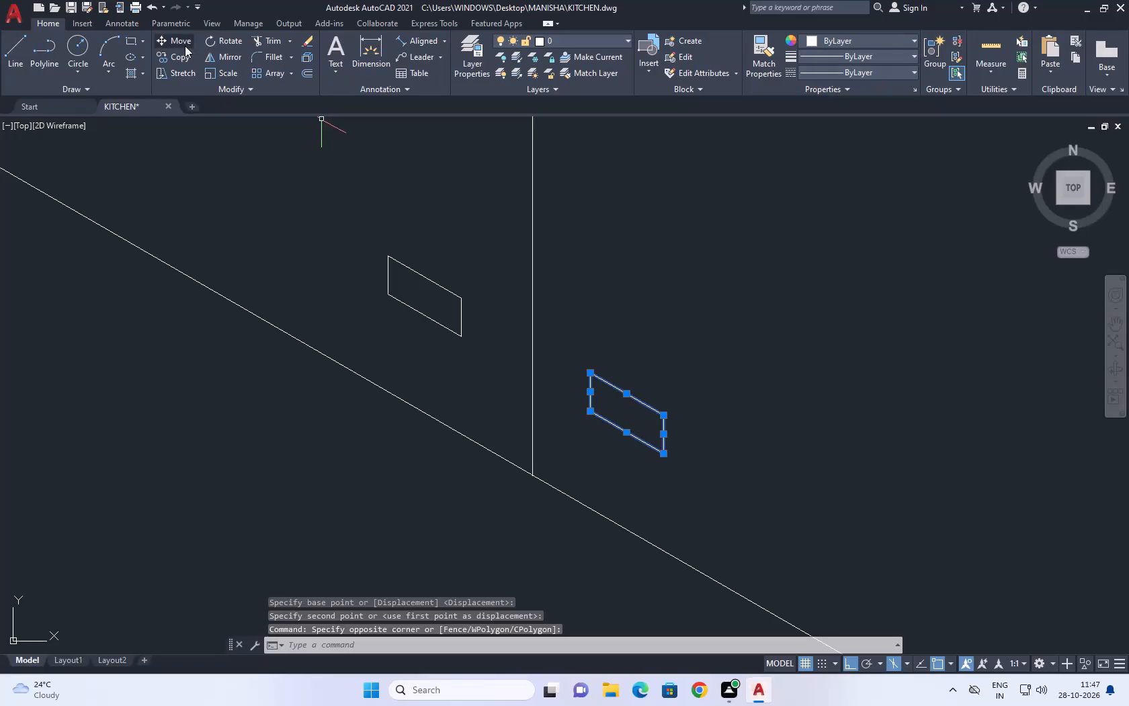
{"action": "left_click", "coordinate": [179, 40]}
{"action": "left_click", "coordinate": [764, 367]}
{"action": "left_click", "coordinate": [942, 469]}
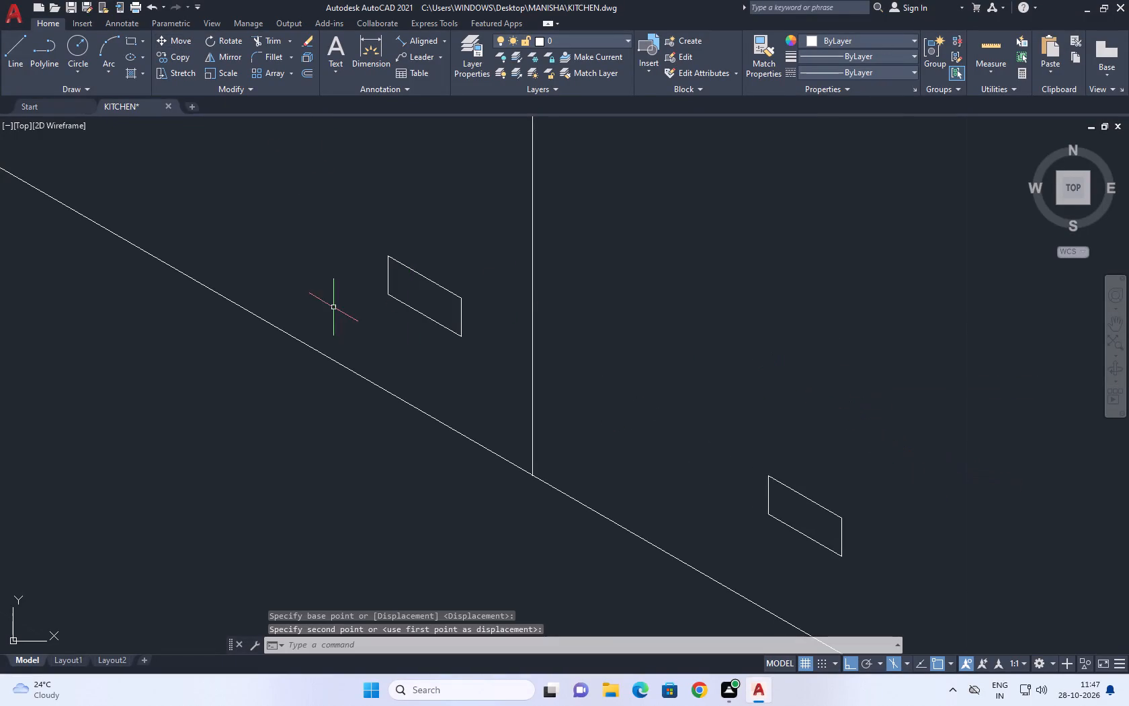
Move the handle on the corner side of the second cabinet divider farther from it along 150°.
{"action": "middle_click_drag", "start_coordinate": [331, 307], "coordinate": [589, 468]}
{"action": "scroll", "coordinate": [728, 493], "scroll_direction": "up", "scroll_amount": 1}
{"action": "left_click_drag", "start_coordinate": [737, 508], "coordinate": [679, 401]}
{"action": "left_click", "coordinate": [575, 310]}
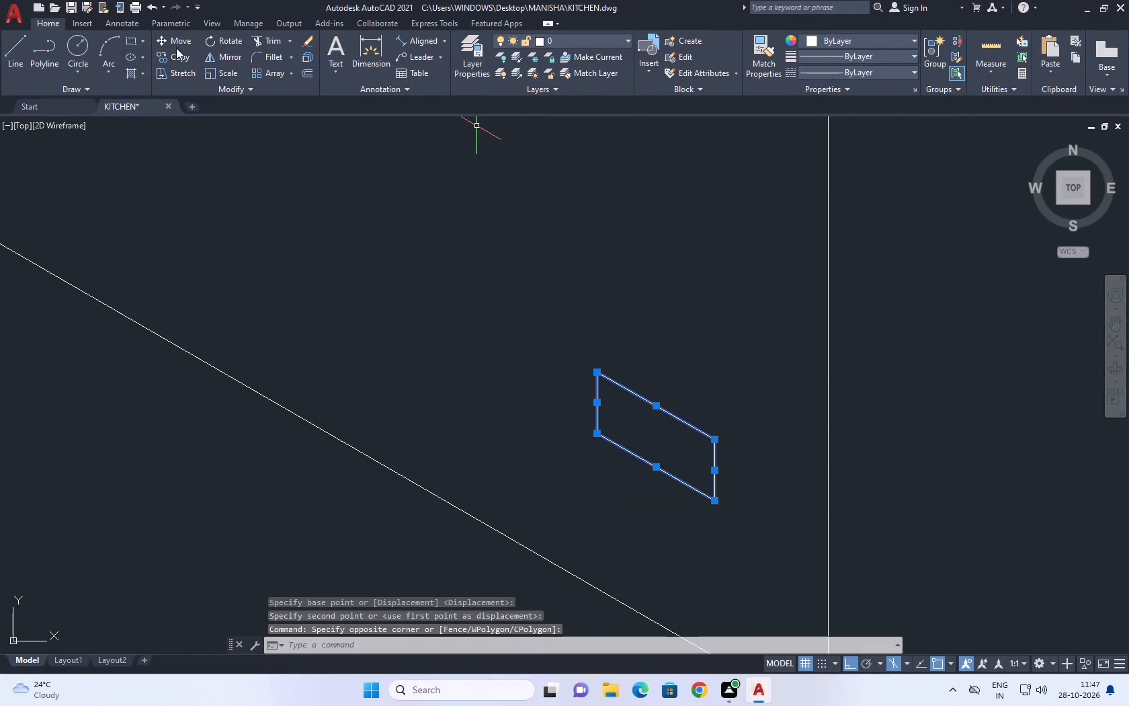
{"action": "left_click", "coordinate": [183, 41]}
{"action": "left_click_drag", "start_coordinate": [453, 391], "coordinate": [437, 382]}
{"action": "left_click", "coordinate": [248, 261]}
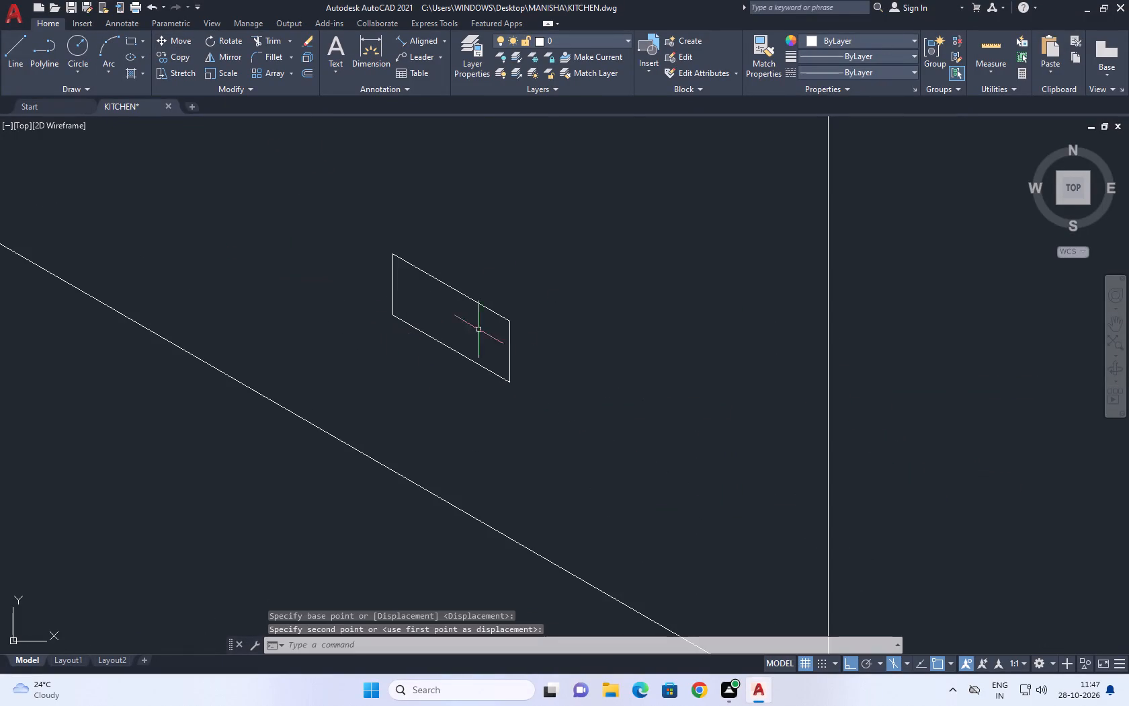
Move the handle on the far side of the third cabinet divider about 2.7 units along 330°.
{"action": "scroll", "coordinate": [584, 310], "scroll_direction": "down", "scroll_amount": 5}
{"action": "middle_click_drag", "start_coordinate": [612, 294], "coordinate": [571, 356]}
{"action": "scroll", "coordinate": [569, 356], "scroll_direction": "down", "scroll_amount": 4}
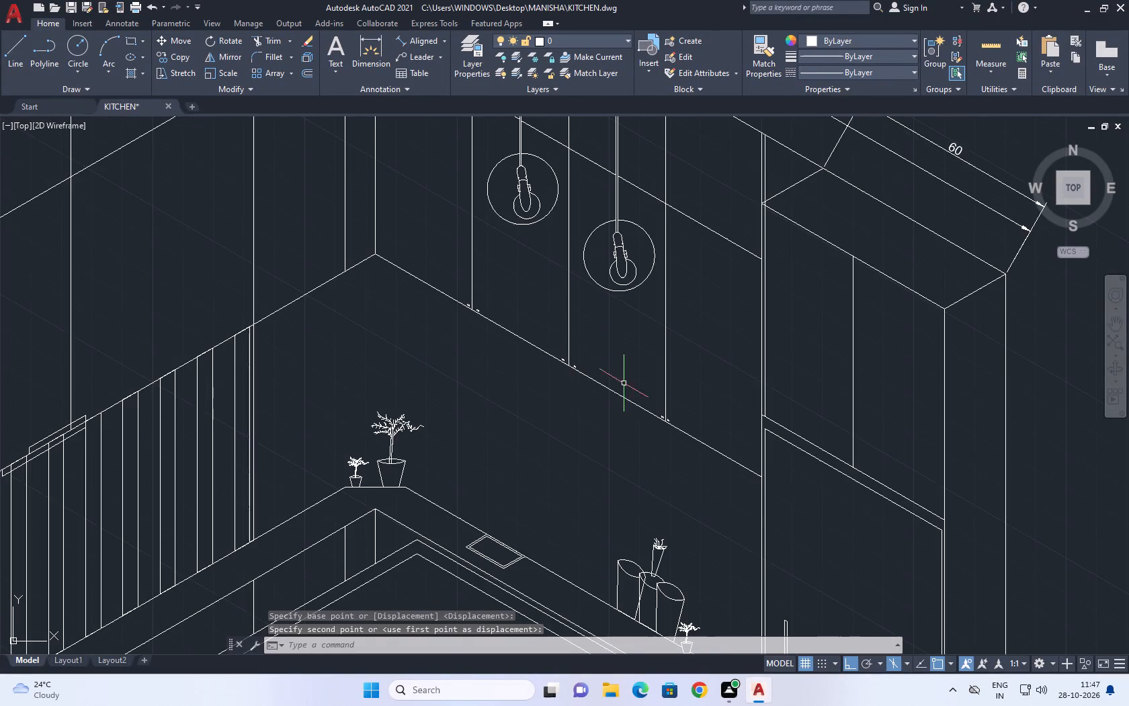
{"action": "scroll", "coordinate": [653, 431], "scroll_direction": "up", "scroll_amount": 3}
{"action": "scroll", "coordinate": [724, 411], "scroll_direction": "up", "scroll_amount": 3}
{"action": "left_click", "coordinate": [633, 318]}
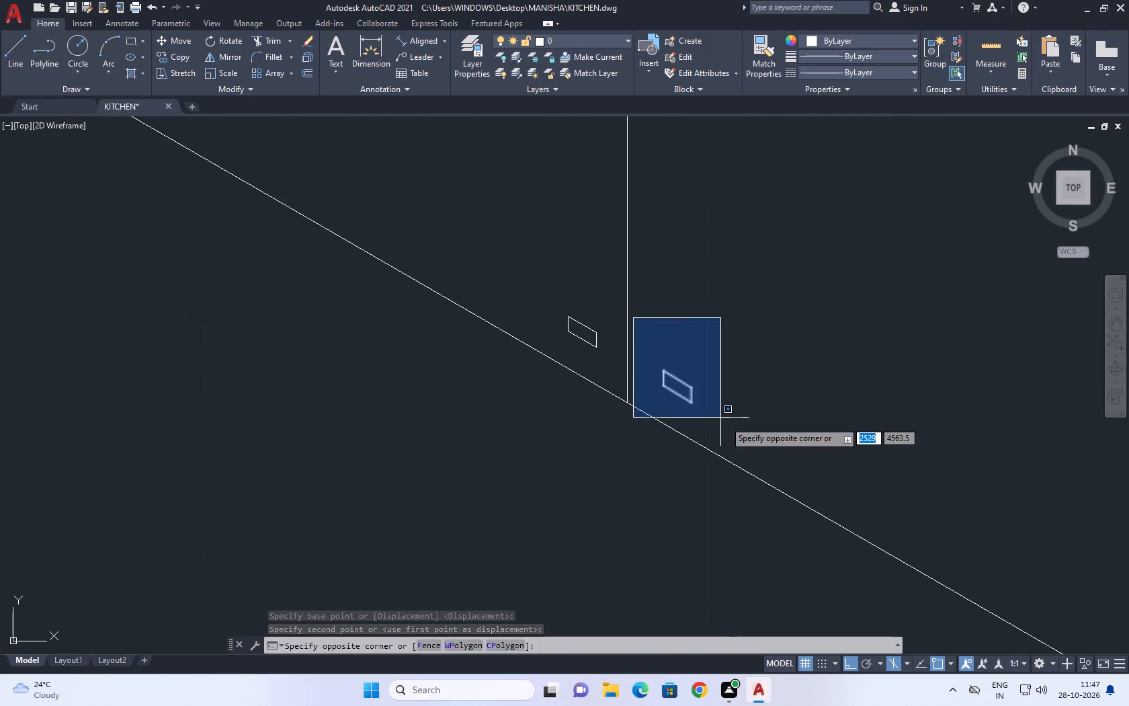
{"action": "left_click", "coordinate": [735, 432]}
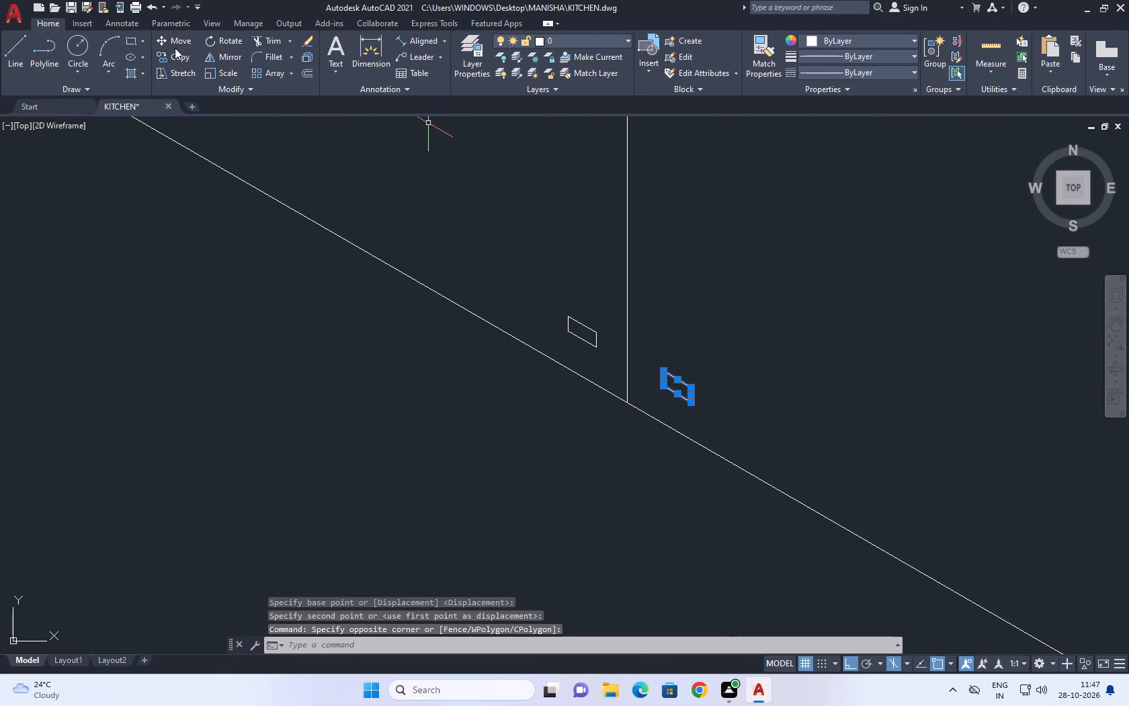
{"action": "left_click", "coordinate": [175, 44]}
{"action": "middle_click_drag", "start_coordinate": [663, 326], "coordinate": [528, 283]}
{"action": "left_click", "coordinate": [567, 352]}
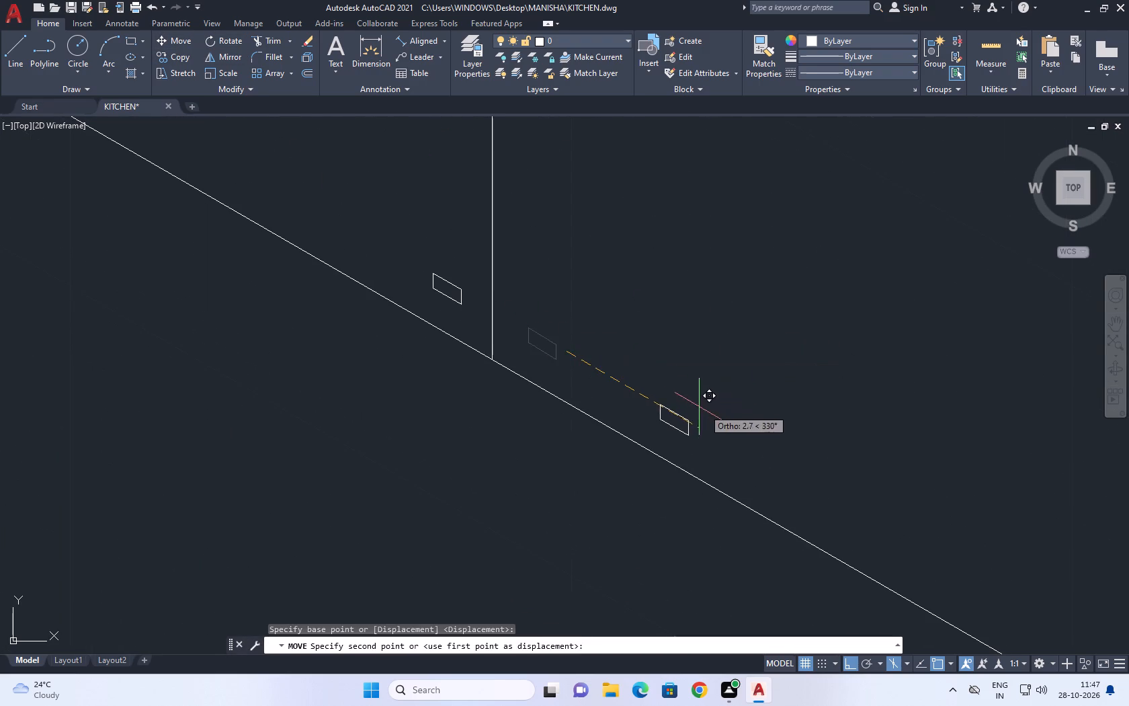
{"action": "left_click", "coordinate": [706, 409]}
Move the handle on the corner side of the third cabinet divider farther from it along 150°.
{"action": "scroll", "coordinate": [465, 310], "scroll_direction": "up", "scroll_amount": 3}
{"action": "left_click_drag", "start_coordinate": [483, 296], "coordinate": [448, 261]}
{"action": "left_click", "coordinate": [297, 135]}
{"action": "middle_click_drag", "start_coordinate": [407, 313], "coordinate": [553, 436]}
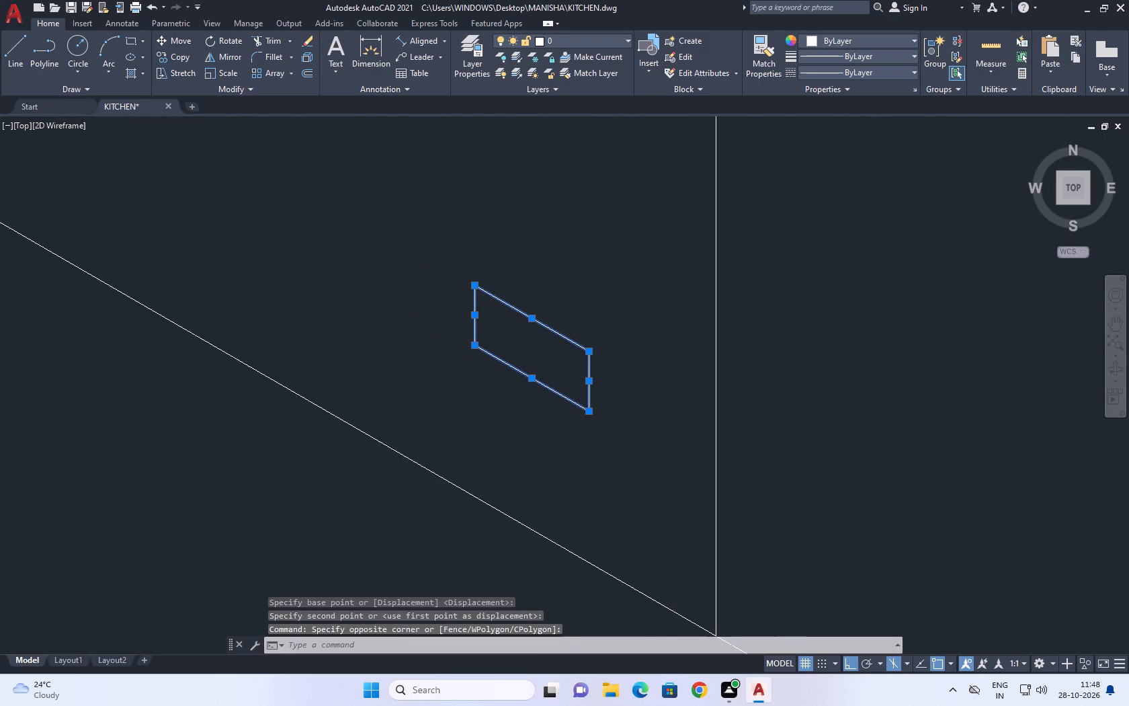
{"action": "left_click", "coordinate": [170, 38]}
{"action": "left_click", "coordinate": [393, 265]}
{"action": "left_click", "coordinate": [282, 204]}
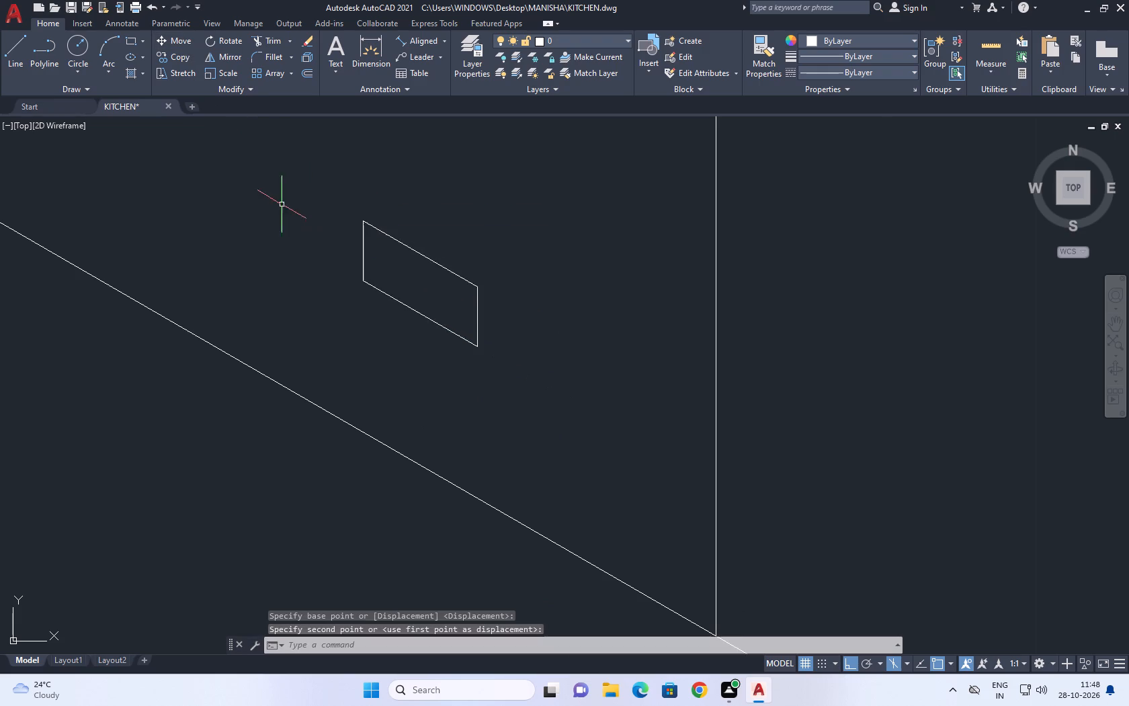
Move the handle on the far side of the third cabinet divider partway back toward the divider along 150°.
{"action": "scroll", "coordinate": [540, 338], "scroll_direction": "down", "scroll_amount": 5}
{"action": "middle_click_drag", "start_coordinate": [544, 325], "coordinate": [613, 394]}
{"action": "scroll", "coordinate": [710, 474], "scroll_direction": "up", "scroll_amount": 3}
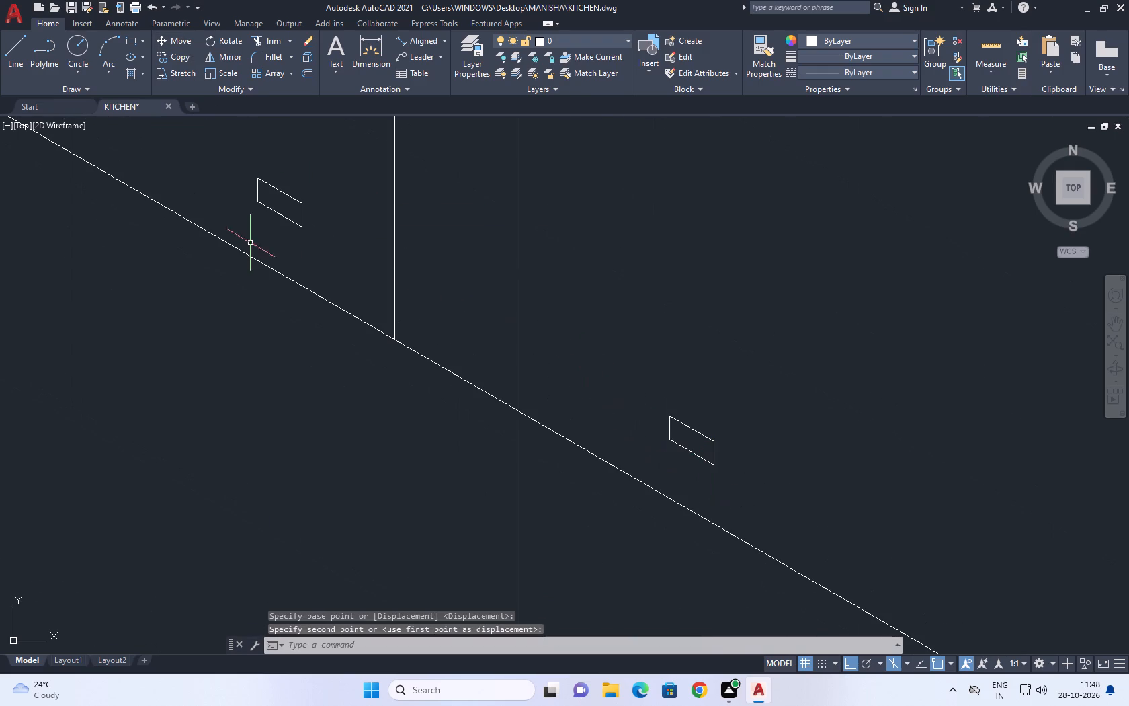
{"action": "left_click_drag", "start_coordinate": [747, 467], "coordinate": [726, 451]}
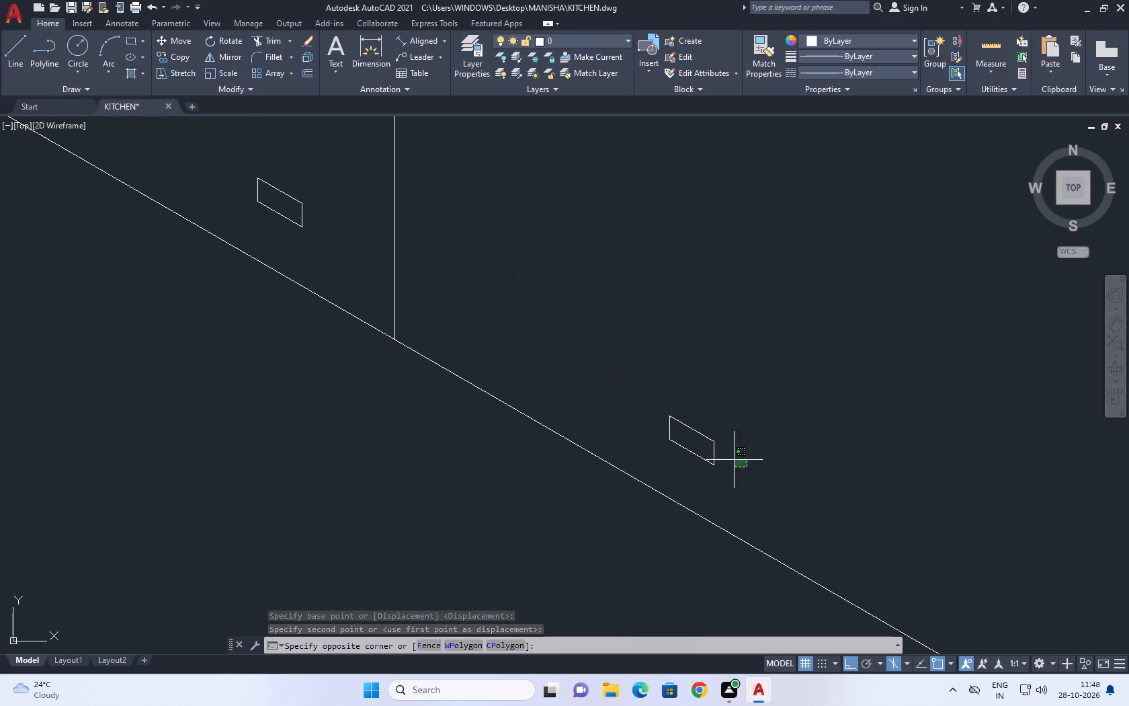
{"action": "left_click_drag", "start_coordinate": [726, 451], "coordinate": [723, 447]}
{"action": "left_click", "coordinate": [663, 360]}
{"action": "left_click", "coordinate": [183, 42]}
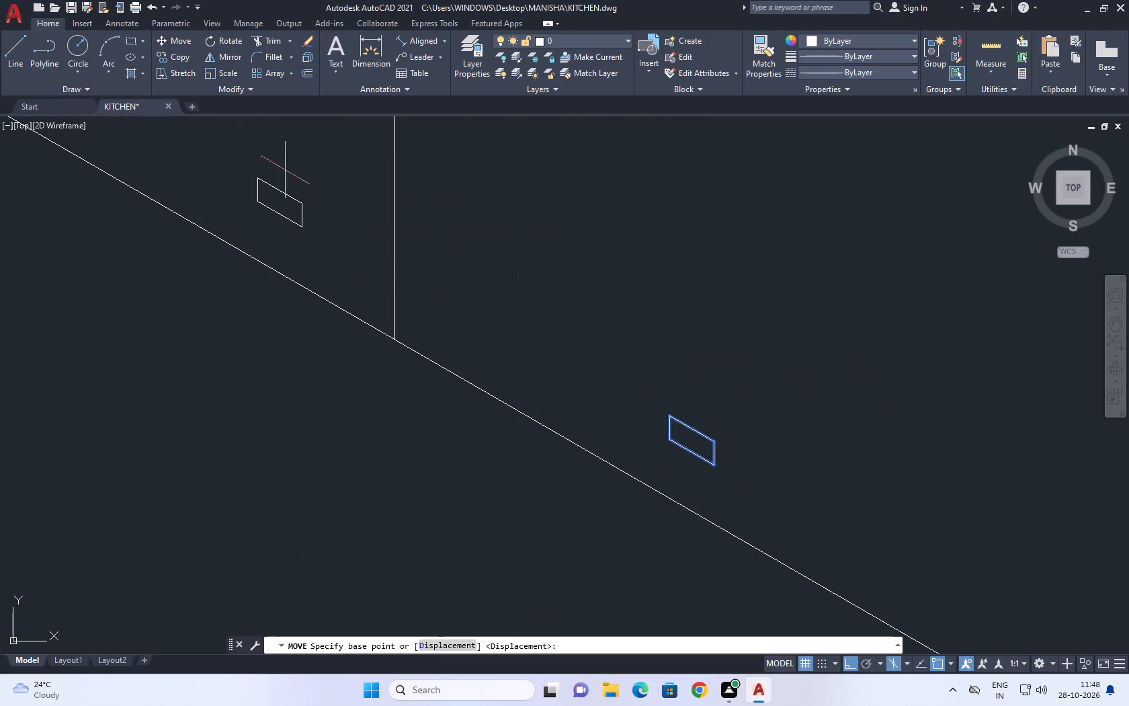
{"action": "left_click_drag", "start_coordinate": [835, 434], "coordinate": [820, 431]}
{"action": "left_click", "coordinate": [710, 386]}
Move the handle on the corner side of the third cabinet divider a little farther away along 150°.
{"action": "middle_click_drag", "start_coordinate": [337, 205], "coordinate": [688, 475]}
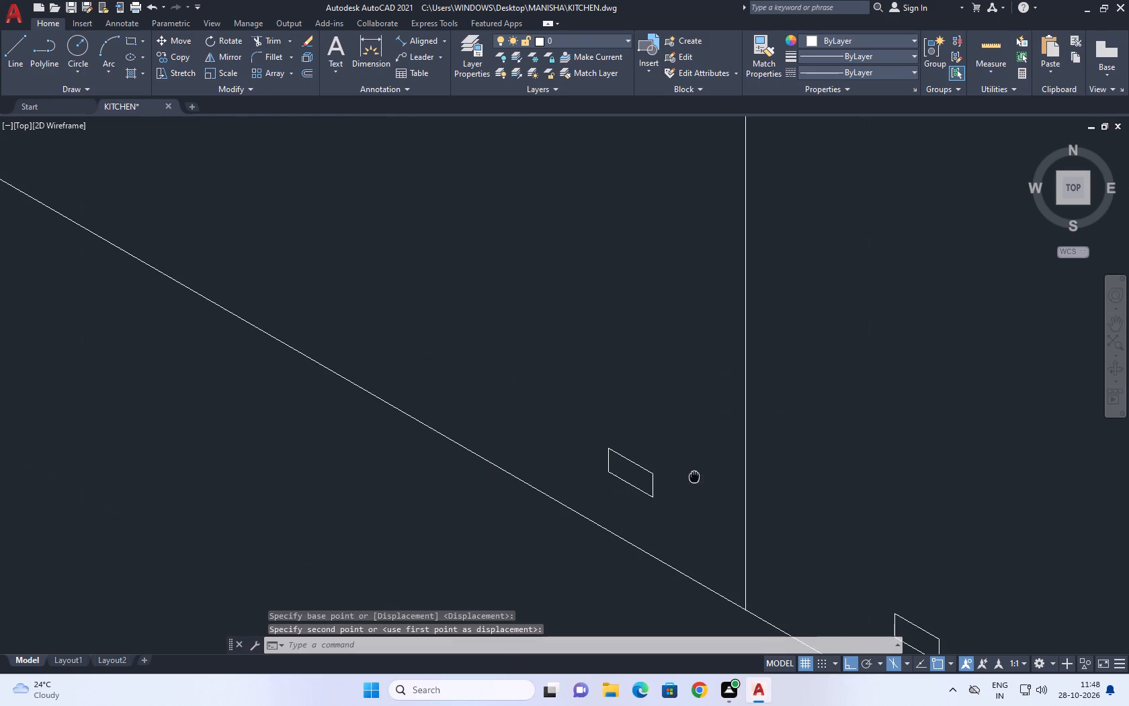
{"action": "left_click_drag", "start_coordinate": [692, 500], "coordinate": [673, 492]}
{"action": "left_click", "coordinate": [593, 424]}
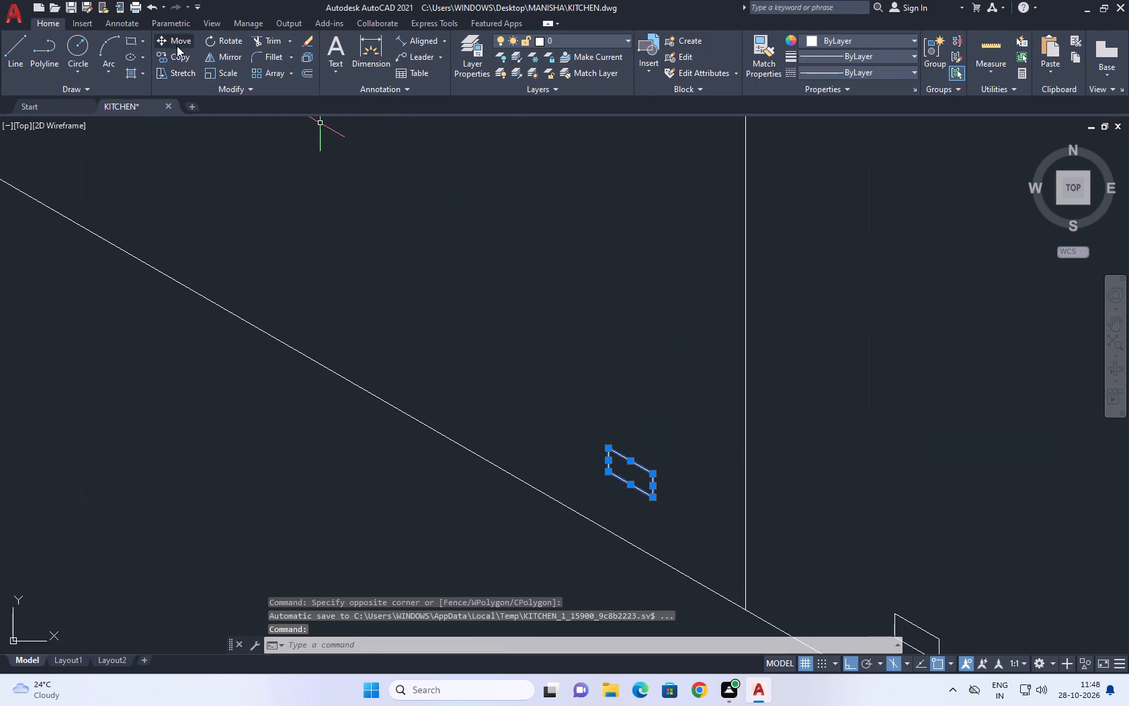
{"action": "left_click", "coordinate": [176, 42]}
{"action": "left_click", "coordinate": [495, 402]}
{"action": "left_click_drag", "start_coordinate": [427, 338], "coordinate": [420, 336]}
Draw a small handle's near vertical side about 0.5 high, 30° top edge and far side about 0.8 long, beside the left wall's divider nearest the corner.
{"action": "scroll", "coordinate": [597, 357], "scroll_direction": "down", "scroll_amount": 3}
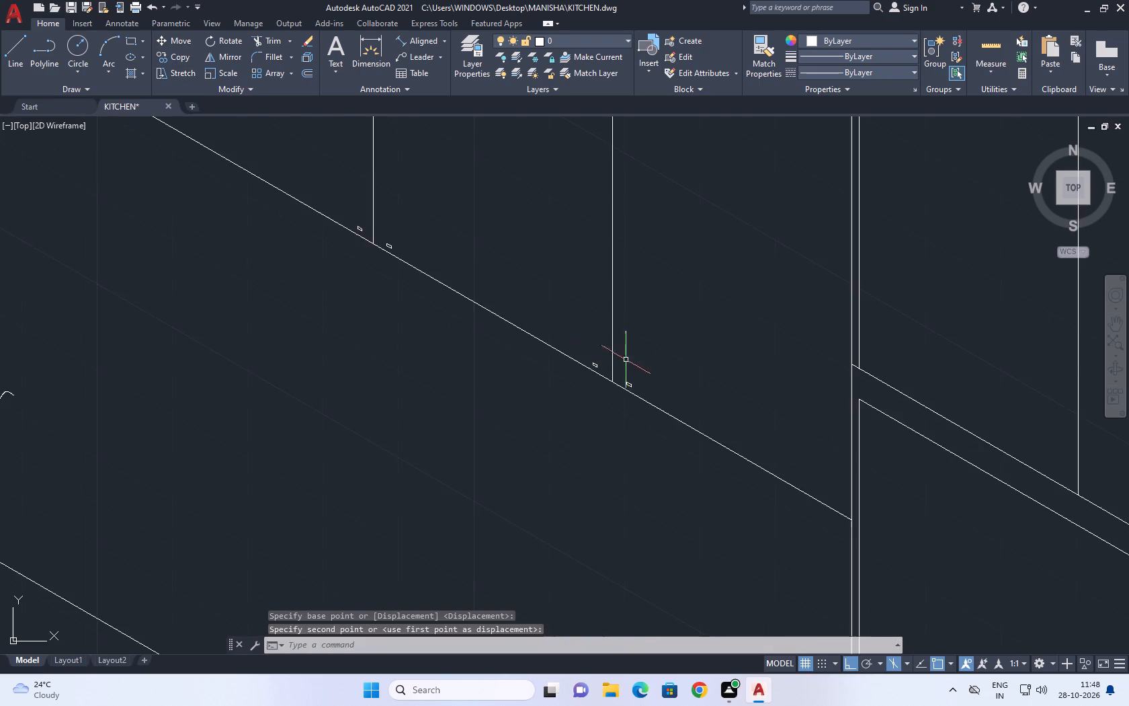
{"action": "scroll", "coordinate": [626, 360], "scroll_direction": "down", "scroll_amount": 4}
{"action": "middle_click_drag", "start_coordinate": [538, 294], "coordinate": [728, 404]}
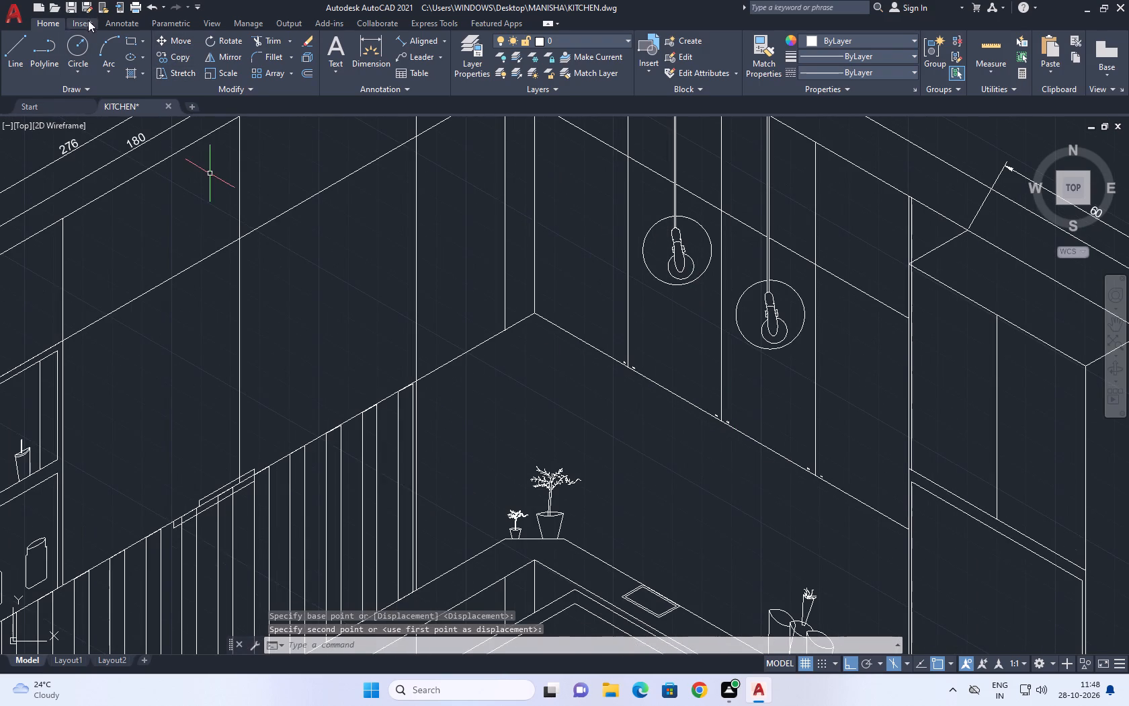
{"action": "left_click", "coordinate": [9, 38]}
{"action": "scroll", "coordinate": [565, 470], "scroll_direction": "down", "scroll_amount": 1}
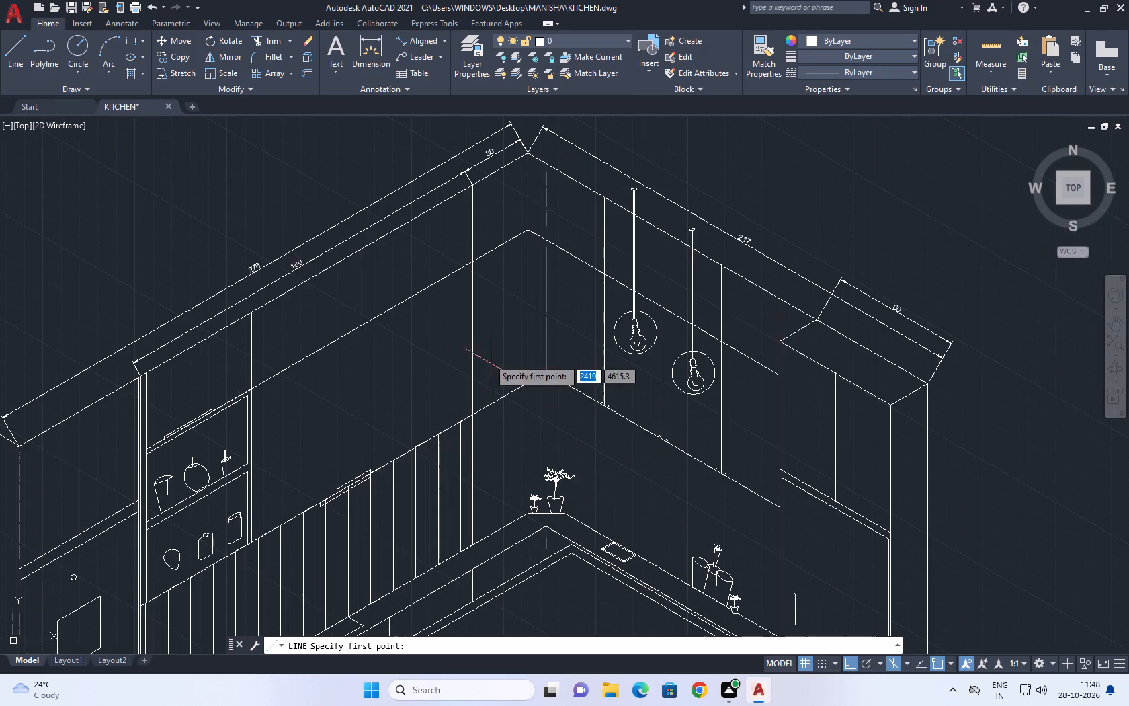
{"action": "middle_click_drag", "start_coordinate": [480, 346], "coordinate": [574, 528]}
{"action": "scroll", "coordinate": [579, 564], "scroll_direction": "down", "scroll_amount": 1}
{"action": "scroll", "coordinate": [603, 557], "scroll_direction": "up", "scroll_amount": 1}
{"action": "middle_click_drag", "start_coordinate": [583, 550], "coordinate": [554, 493]}
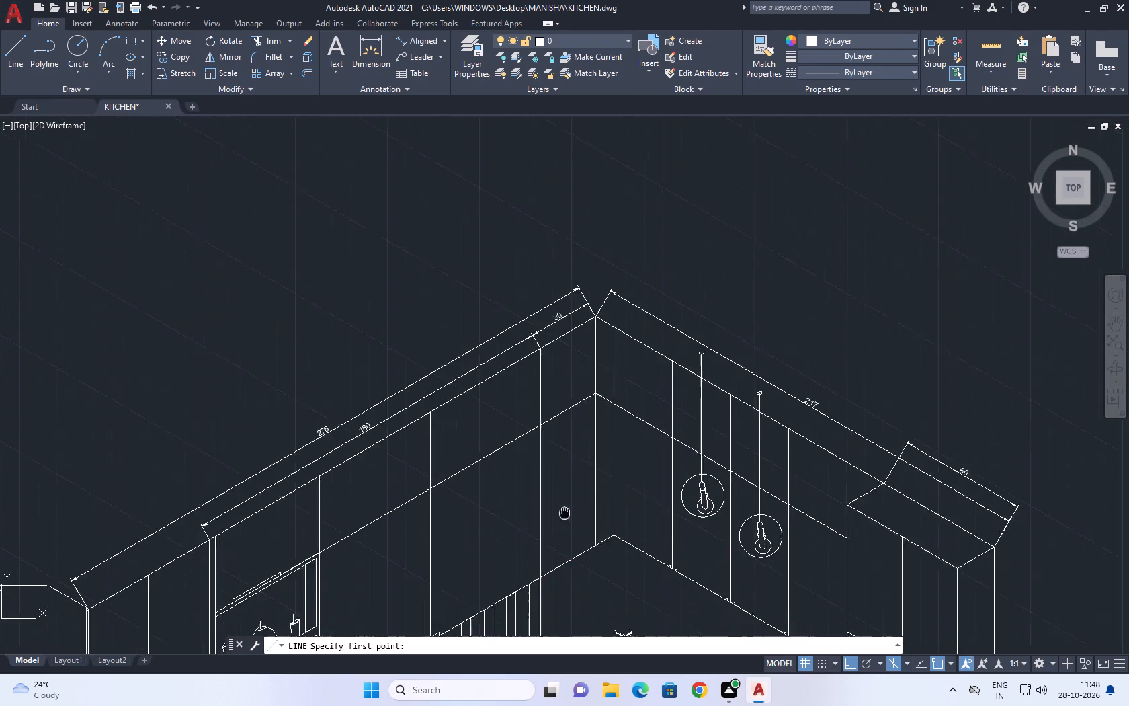
{"action": "middle_click_drag", "start_coordinate": [554, 493], "coordinate": [530, 425]}
{"action": "scroll", "coordinate": [532, 426], "scroll_direction": "down", "scroll_amount": 1}
{"action": "scroll", "coordinate": [561, 455], "scroll_direction": "up", "scroll_amount": 8}
{"action": "left_click", "coordinate": [517, 528]}
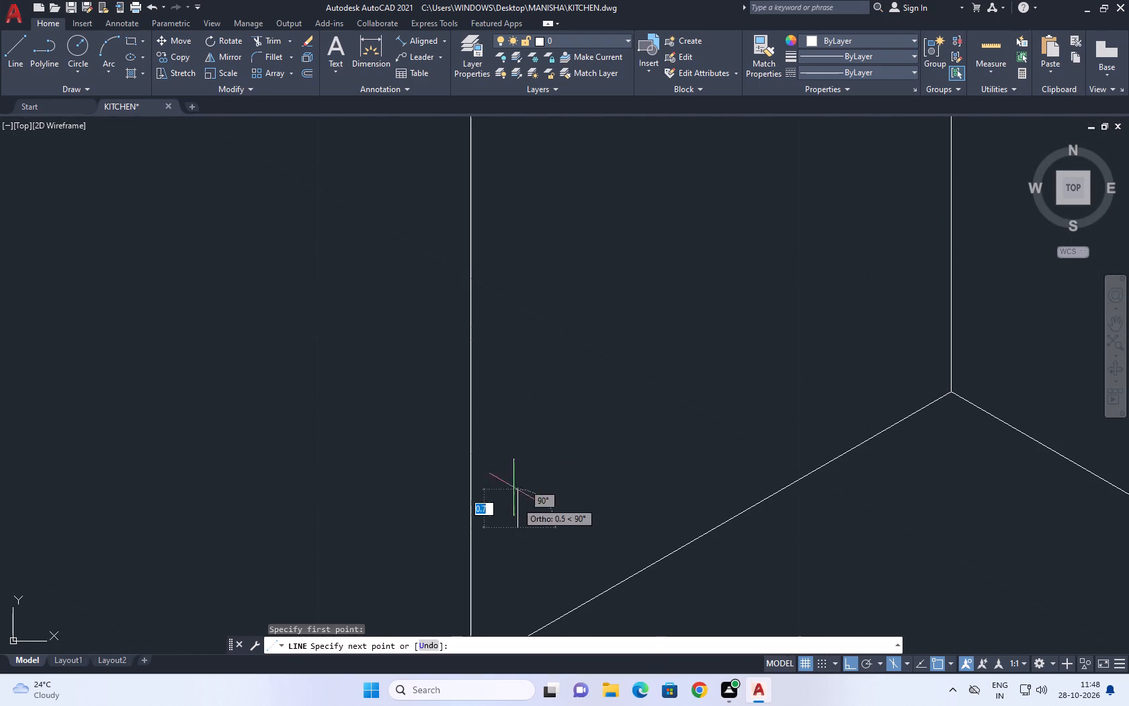
{"action": "left_click", "coordinate": [513, 496]}
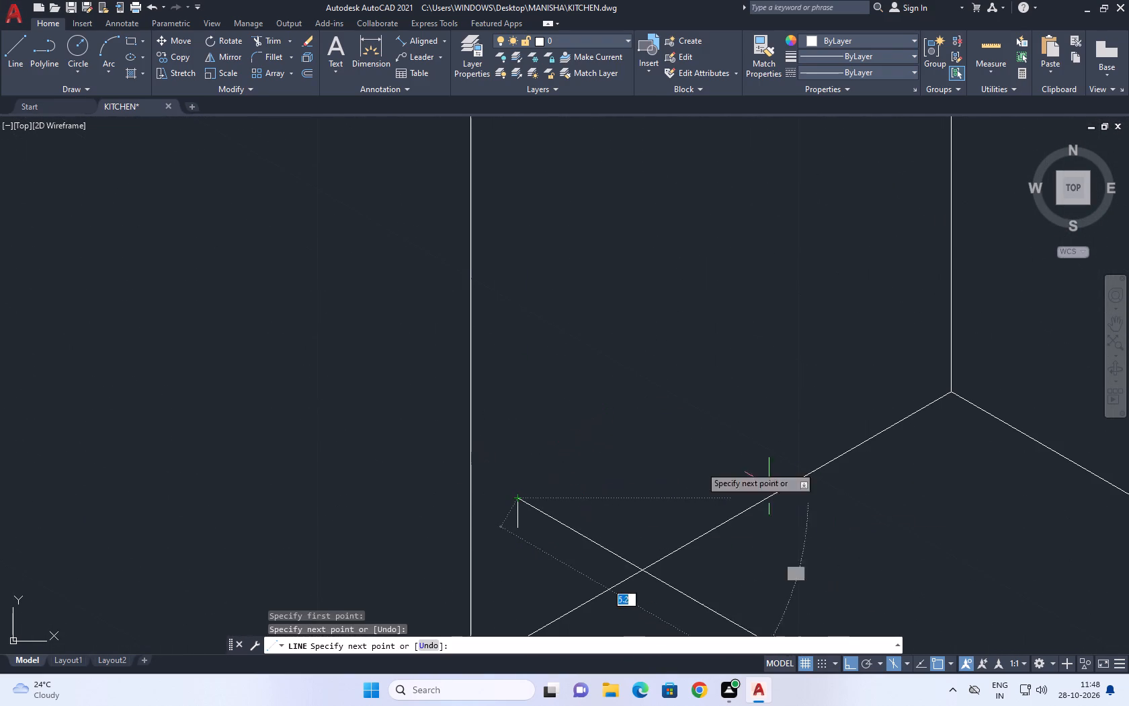
{"action": "key", "text": "F5"}
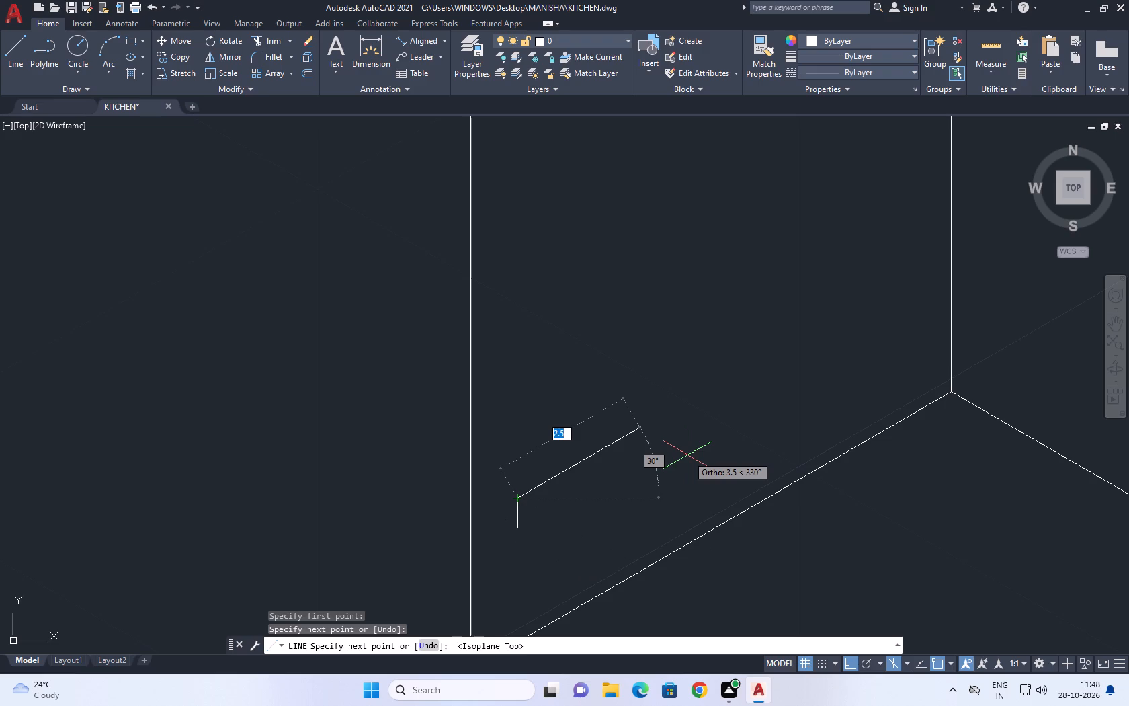
{"action": "left_click", "coordinate": [583, 477]}
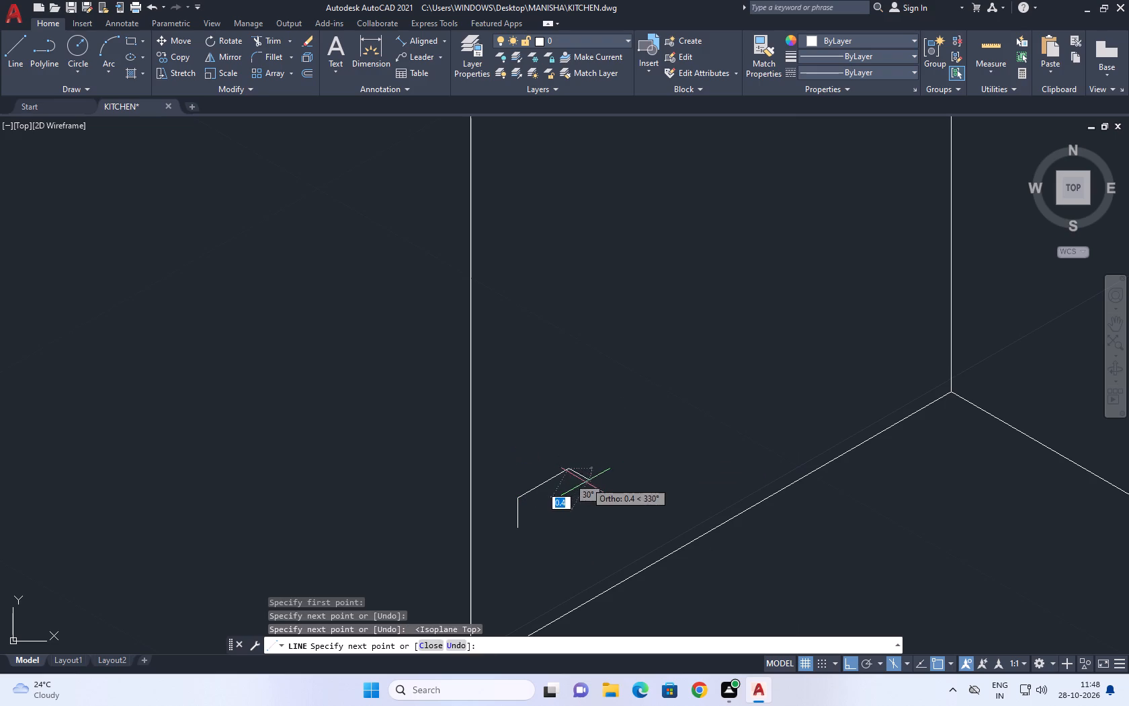
{"action": "key", "text": "F5"}
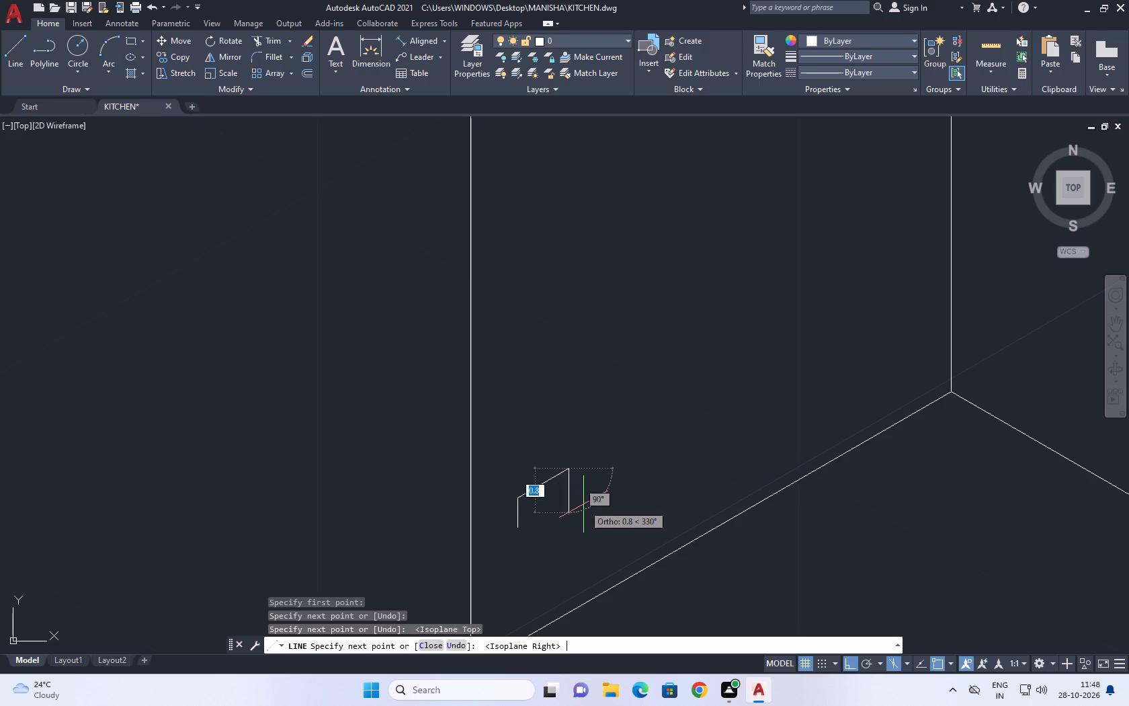
{"action": "left_click", "coordinate": [562, 515]}
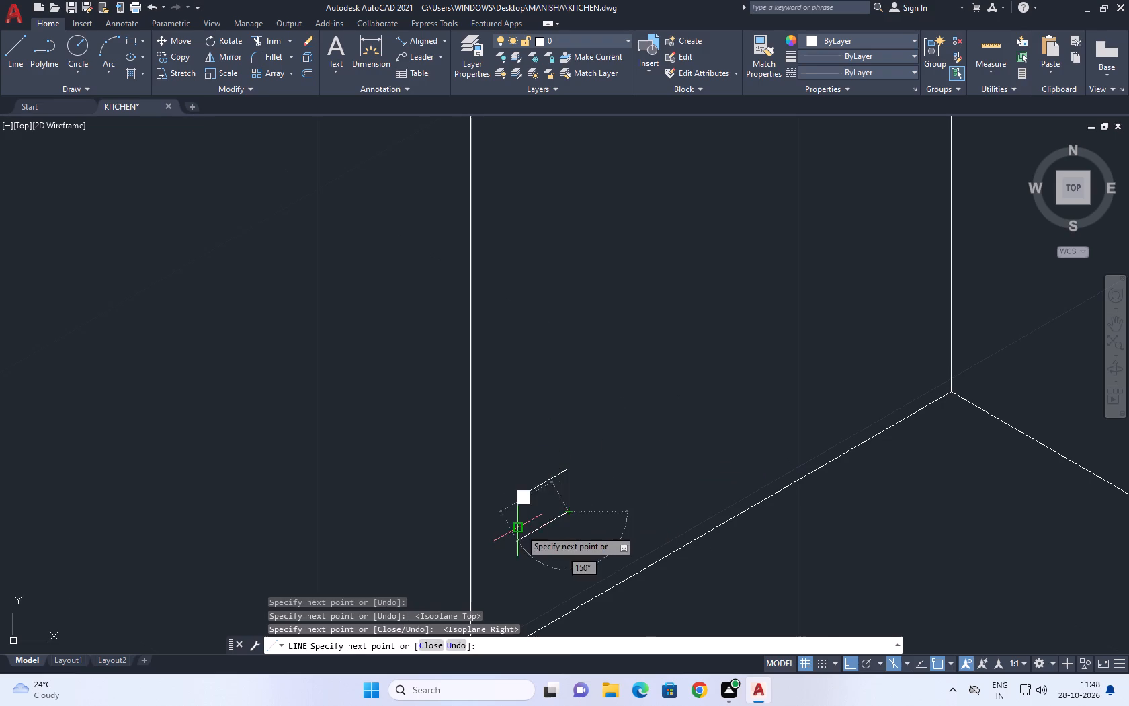
{"action": "scroll", "coordinate": [520, 529], "scroll_direction": "up", "scroll_amount": 2}
{"action": "right_click", "coordinate": [506, 561]}
{"action": "left_click", "coordinate": [560, 411]}
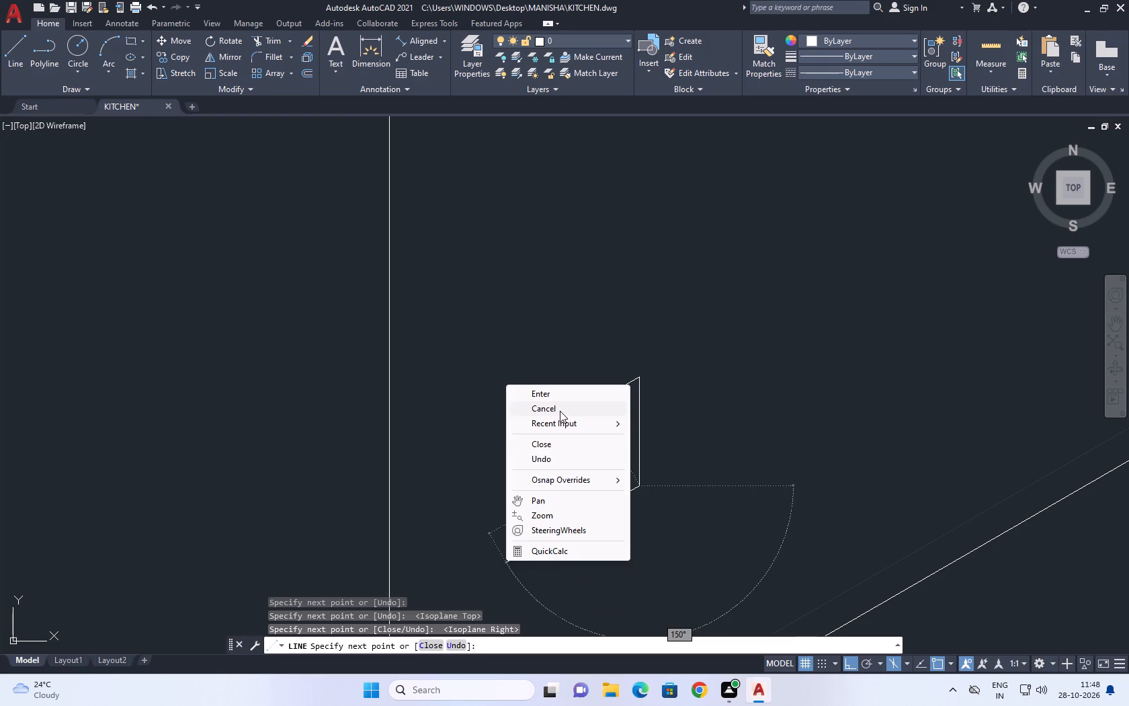
Draw the handle's bottom edge from the shorter side's lower end along 30°, extending past the longer side.
{"action": "left_click", "coordinate": [5, 44]}
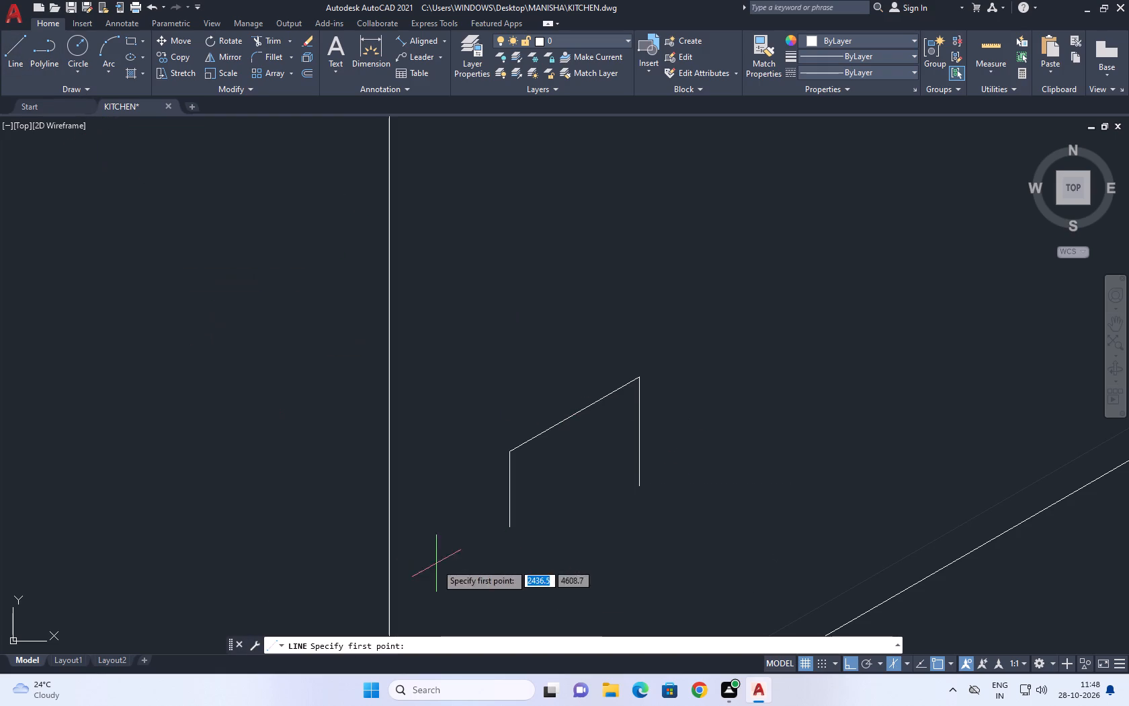
{"action": "left_click_drag", "start_coordinate": [508, 528], "coordinate": [517, 528]}
{"action": "left_click", "coordinate": [730, 430]}
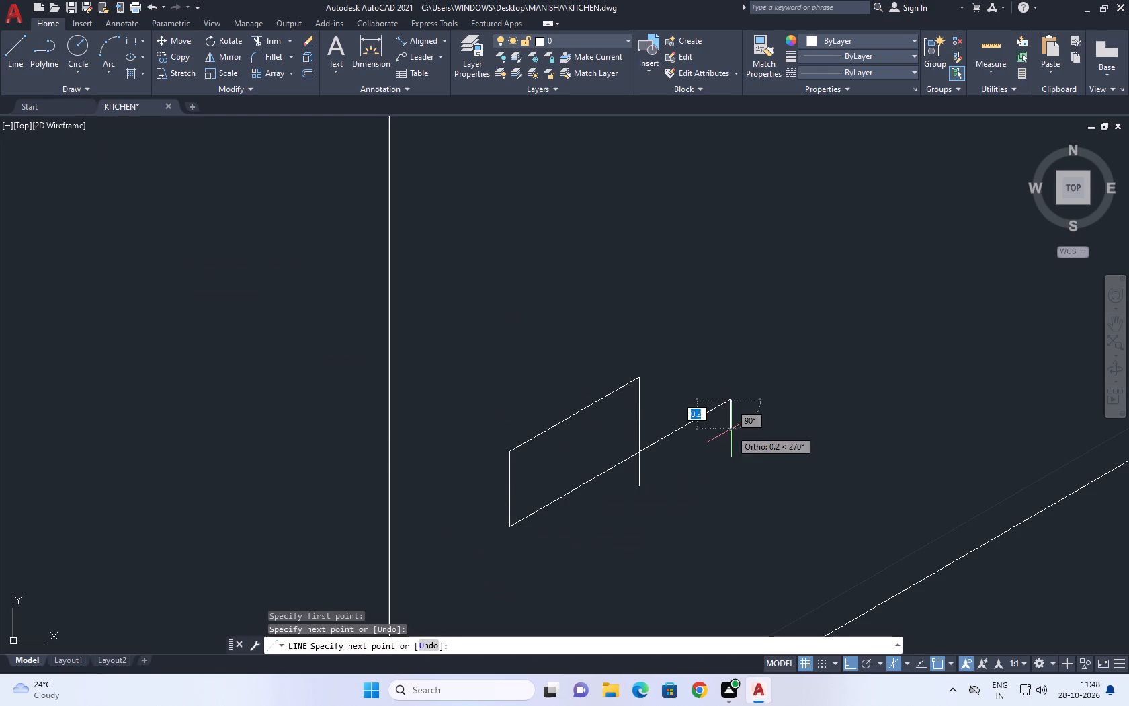
{"action": "right_click", "coordinate": [738, 418]}
{"action": "left_click", "coordinate": [772, 440]}
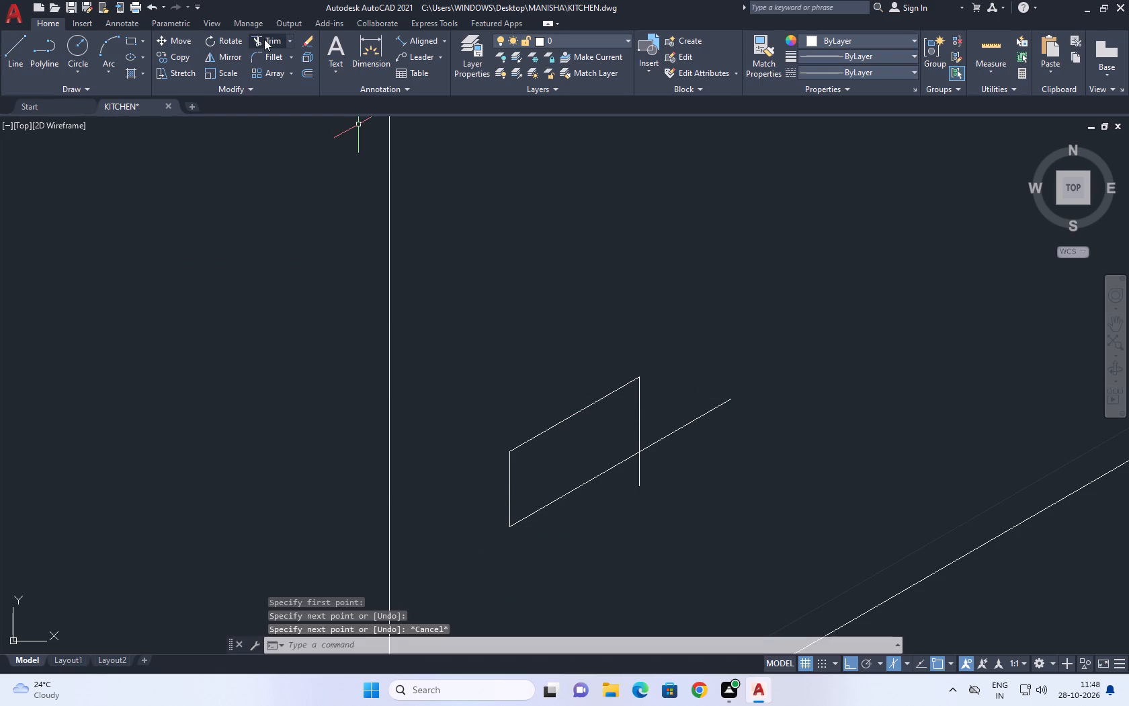
Trim the overhanging ends of the handle's bottom edge and longer side to close its outline.
{"action": "left_click", "coordinate": [271, 35]}
{"action": "scroll", "coordinate": [627, 498], "scroll_direction": "up", "scroll_amount": 3}
{"action": "left_click", "coordinate": [718, 279]}
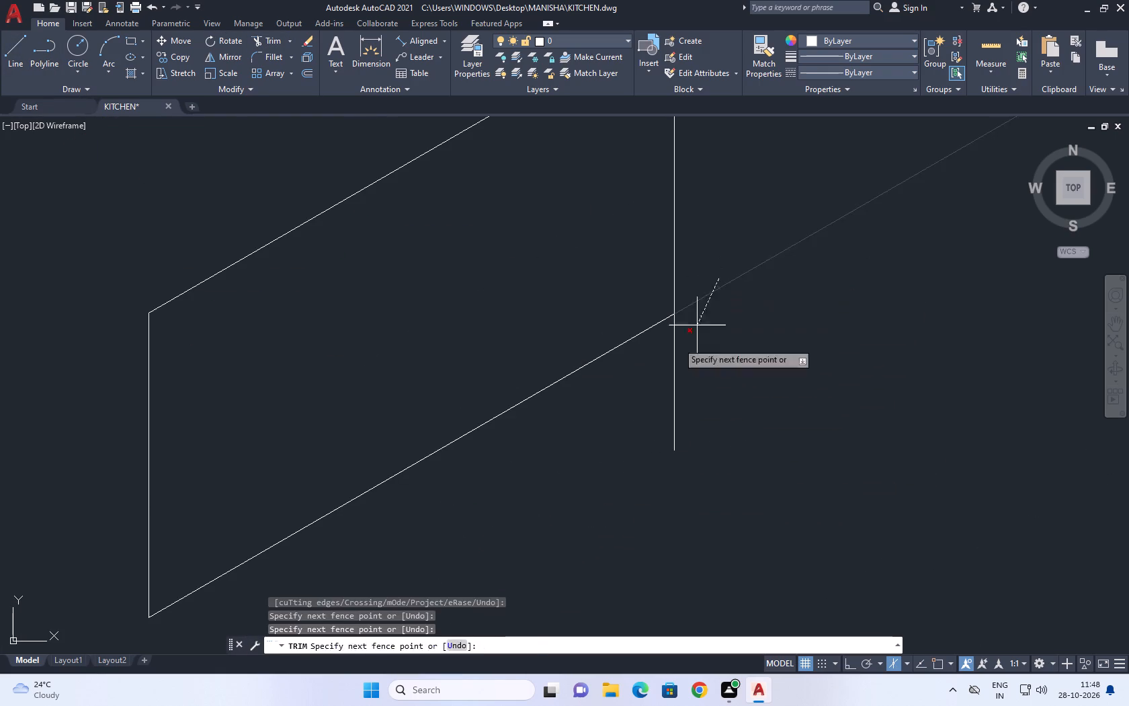
{"action": "left_click", "coordinate": [642, 395]}
{"action": "right_click", "coordinate": [755, 346]}
{"action": "left_click", "coordinate": [788, 371]}
Copy the new handle about 29 and 34 units along 210°, placing one on each side of the next left-wall cabinet divider.
{"action": "scroll", "coordinate": [783, 364], "scroll_direction": "down", "scroll_amount": 6}
{"action": "middle_click_drag", "start_coordinate": [770, 360], "coordinate": [759, 362]}
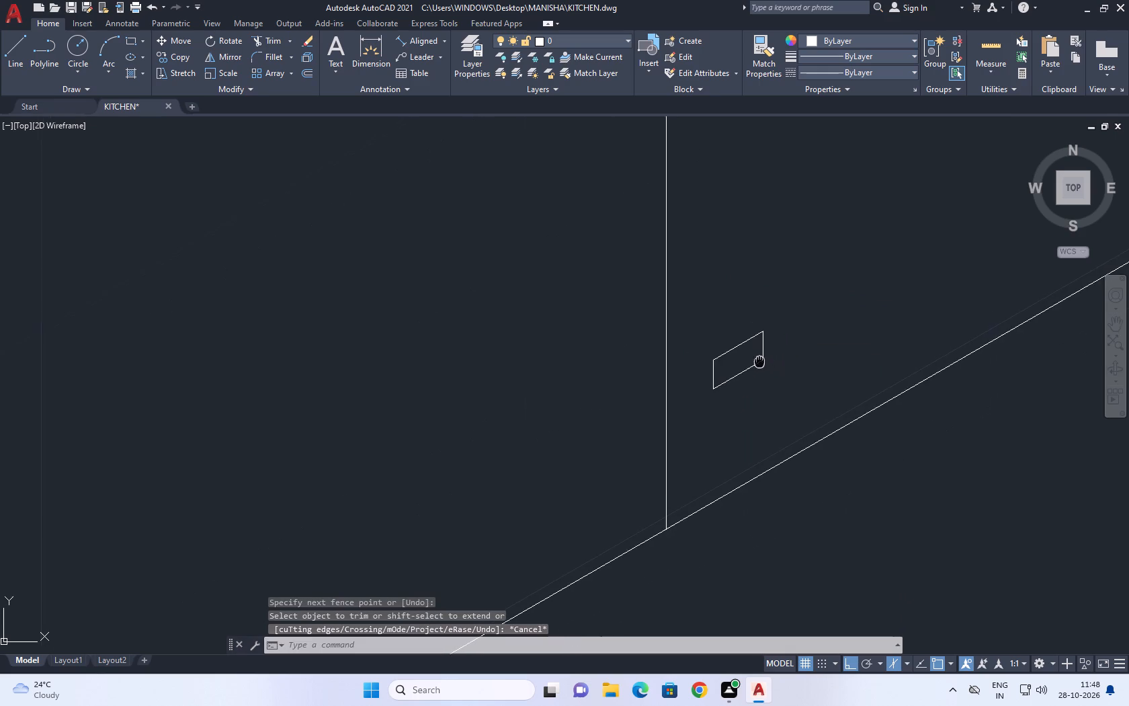
{"action": "middle_click_drag", "start_coordinate": [759, 362], "coordinate": [710, 443]}
{"action": "scroll", "coordinate": [706, 459], "scroll_direction": "up", "scroll_amount": 2}
{"action": "left_click_drag", "start_coordinate": [757, 469], "coordinate": [757, 479]}
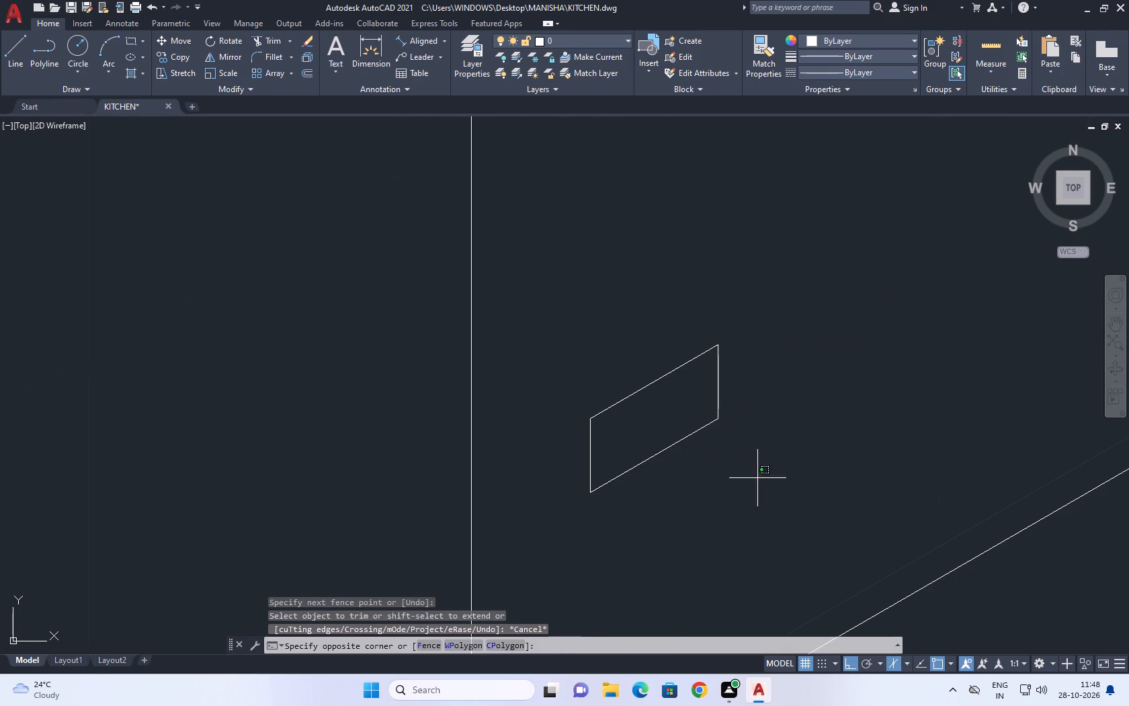
{"action": "left_click_drag", "start_coordinate": [757, 479], "coordinate": [751, 489]}
{"action": "left_click", "coordinate": [570, 288]}
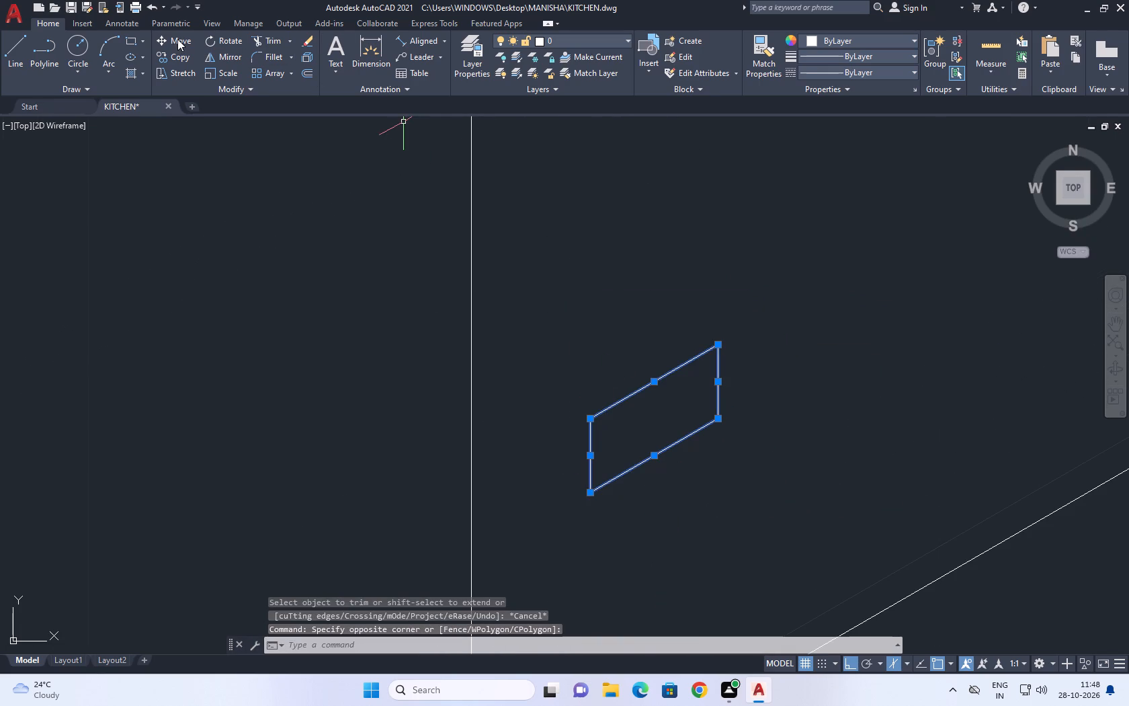
{"action": "left_click", "coordinate": [177, 39]}
{"action": "left_click", "coordinate": [181, 56]}
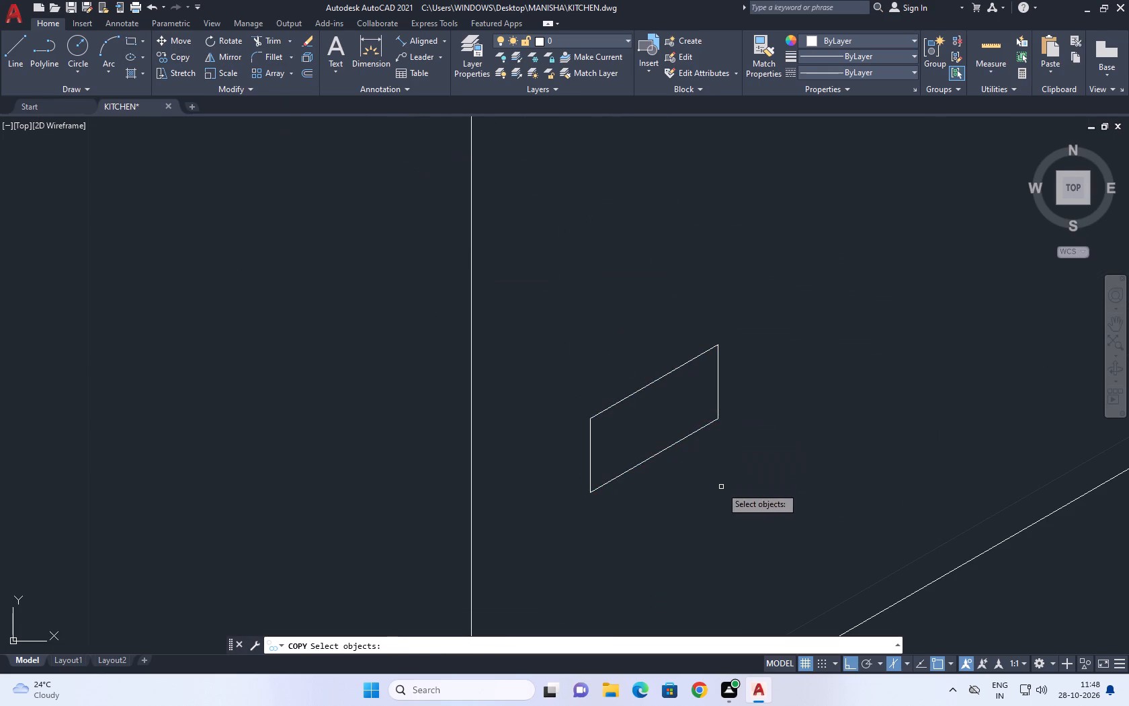
{"action": "left_click_drag", "start_coordinate": [716, 498], "coordinate": [709, 492]}
{"action": "left_click", "coordinate": [587, 291]}
{"action": "left_click_drag", "start_coordinate": [773, 436], "coordinate": [705, 342]}
{"action": "left_click", "coordinate": [672, 284]}
{"action": "scroll", "coordinate": [739, 366], "scroll_direction": "down", "scroll_amount": 5}
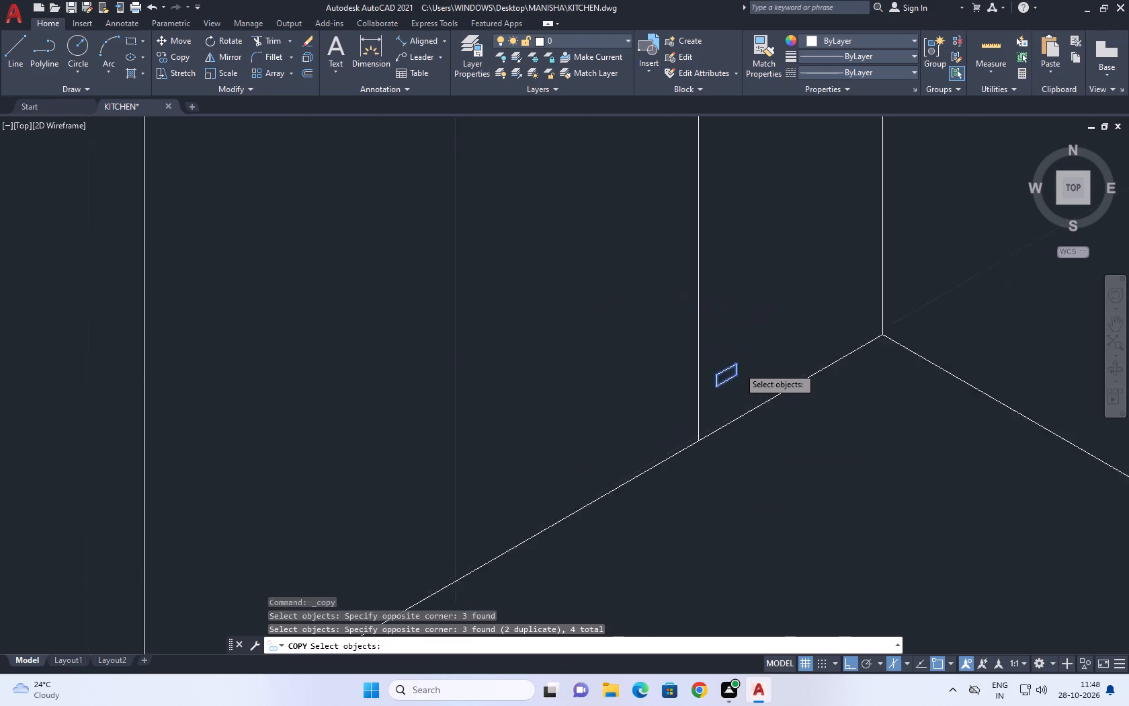
{"action": "right_click", "coordinate": [739, 361]}
{"action": "left_click", "coordinate": [726, 387]}
{"action": "scroll", "coordinate": [753, 351], "scroll_direction": "down", "scroll_amount": 2}
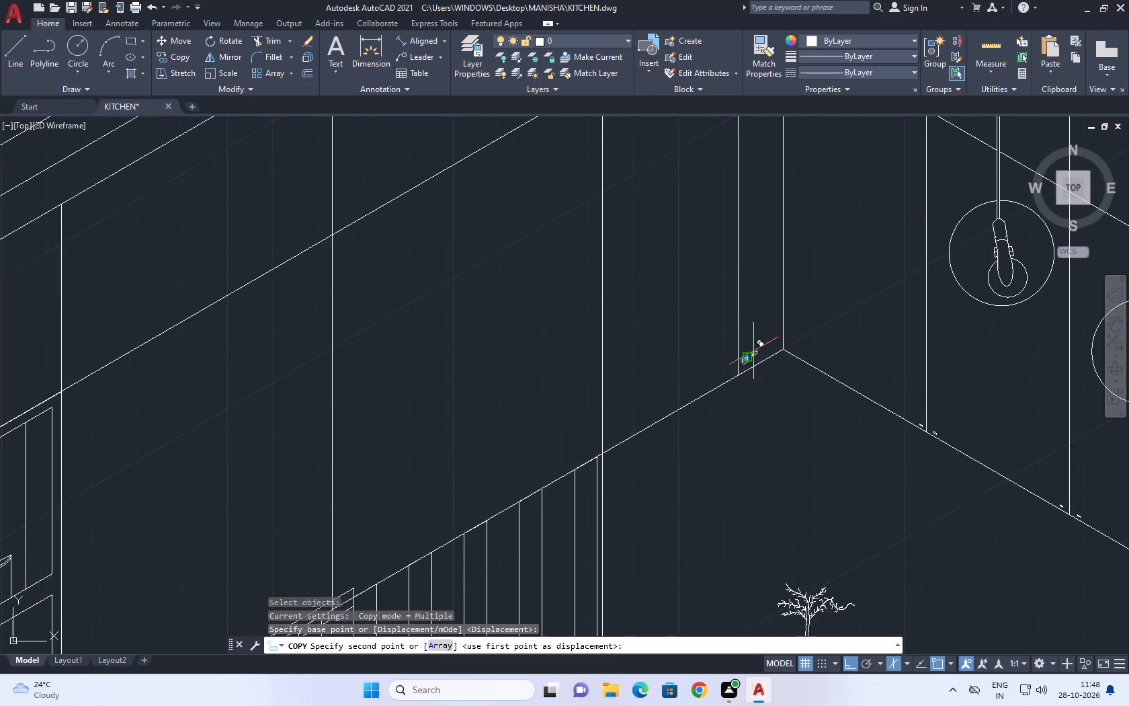
{"action": "scroll", "coordinate": [614, 433], "scroll_direction": "up", "scroll_amount": 2}
{"action": "middle_click_drag", "start_coordinate": [595, 450], "coordinate": [648, 399]}
{"action": "scroll", "coordinate": [645, 401], "scroll_direction": "up", "scroll_amount": 2}
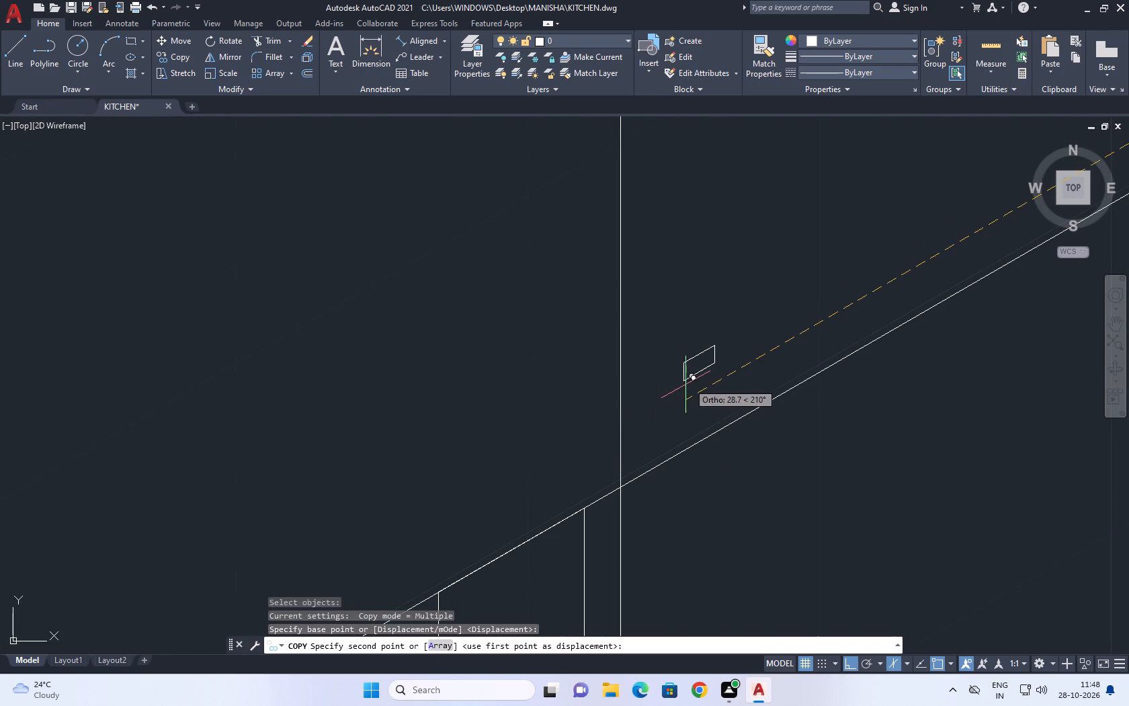
{"action": "left_click", "coordinate": [689, 383]}
{"action": "left_click", "coordinate": [518, 471]}
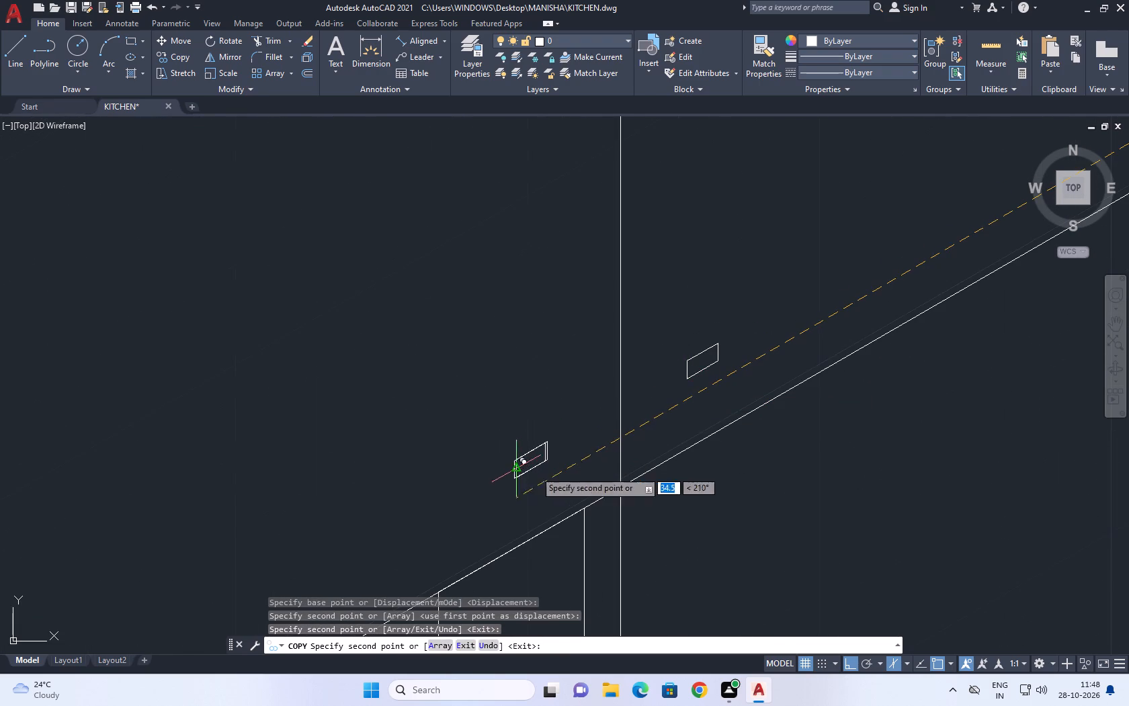
Copy the handle along 210° to both sides of the following divider above the range hood, the first copy about 87 units away.
{"action": "scroll", "coordinate": [623, 432], "scroll_direction": "down", "scroll_amount": 3}
{"action": "middle_click_drag", "start_coordinate": [544, 476], "coordinate": [777, 340]}
{"action": "scroll", "coordinate": [696, 383], "scroll_direction": "down", "scroll_amount": 2}
{"action": "scroll", "coordinate": [622, 411], "scroll_direction": "up", "scroll_amount": 1}
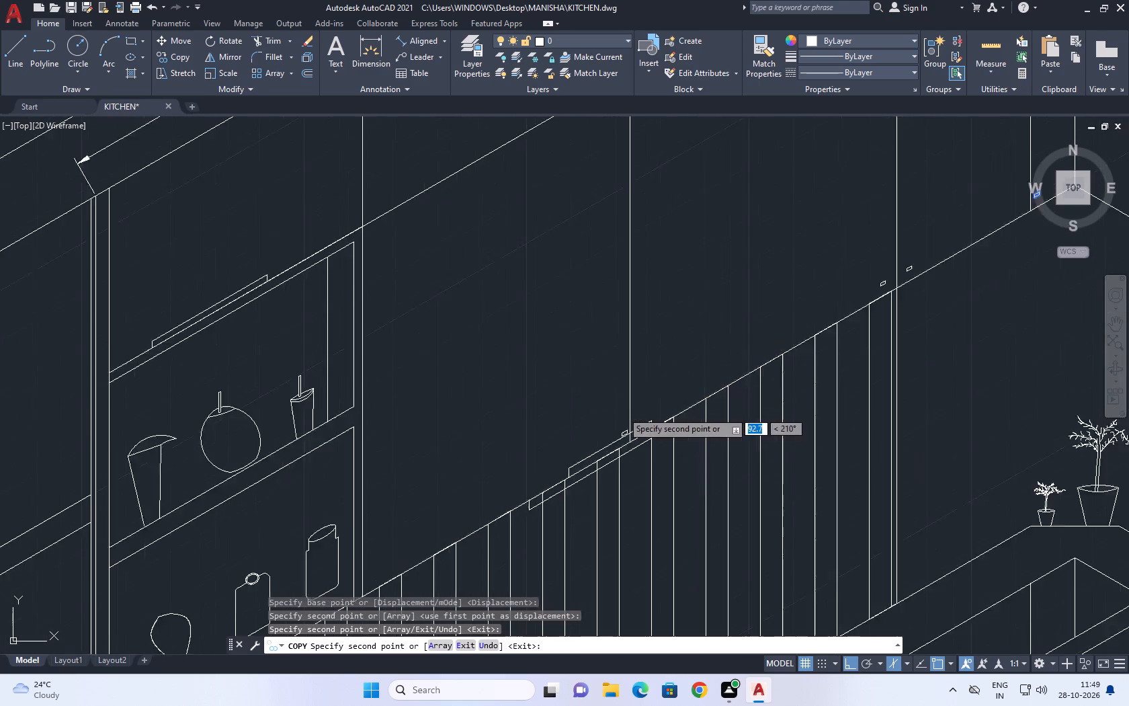
{"action": "scroll", "coordinate": [622, 411], "scroll_direction": "up", "scroll_amount": 1}
{"action": "middle_click_drag", "start_coordinate": [633, 429], "coordinate": [721, 354]}
{"action": "scroll", "coordinate": [726, 352], "scroll_direction": "up", "scroll_amount": 4}
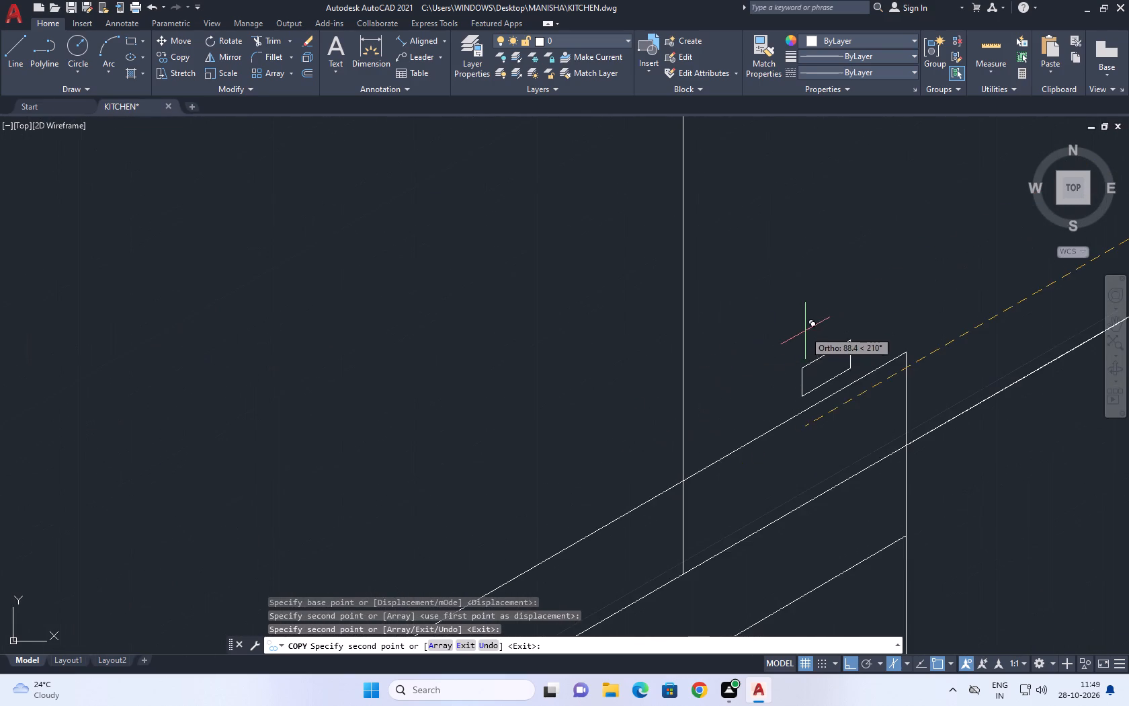
{"action": "middle_click_drag", "start_coordinate": [805, 331], "coordinate": [575, 424]}
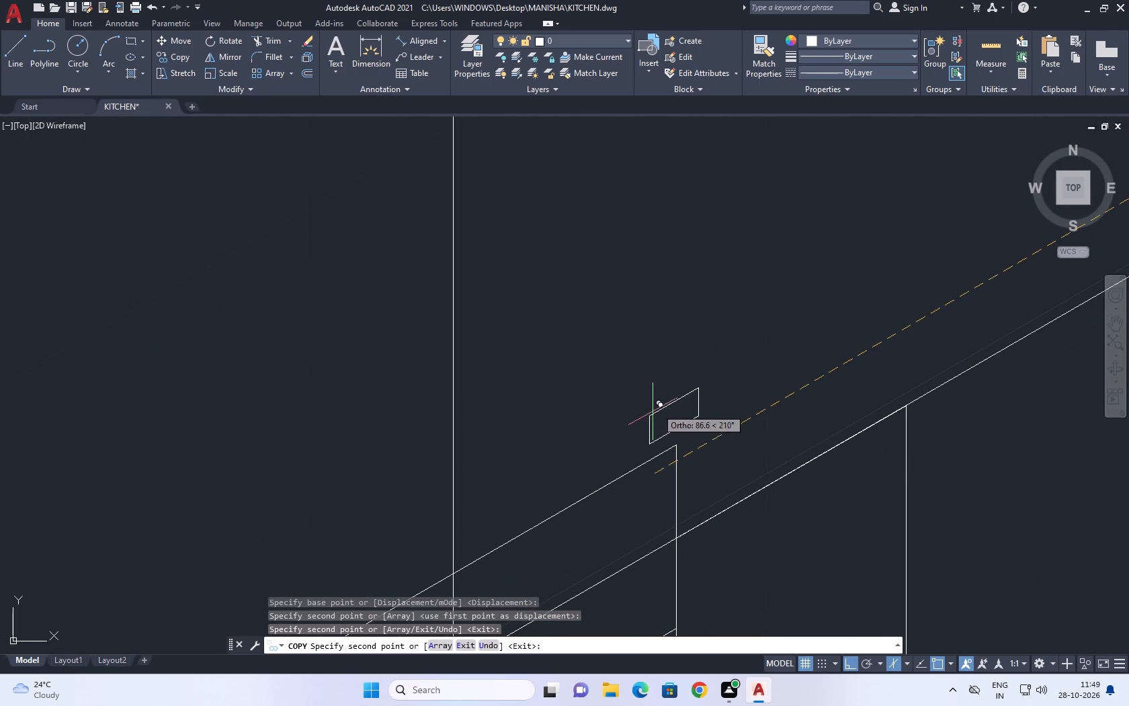
{"action": "left_click", "coordinate": [644, 483]}
{"action": "middle_click_drag", "start_coordinate": [462, 507], "coordinate": [718, 399]}
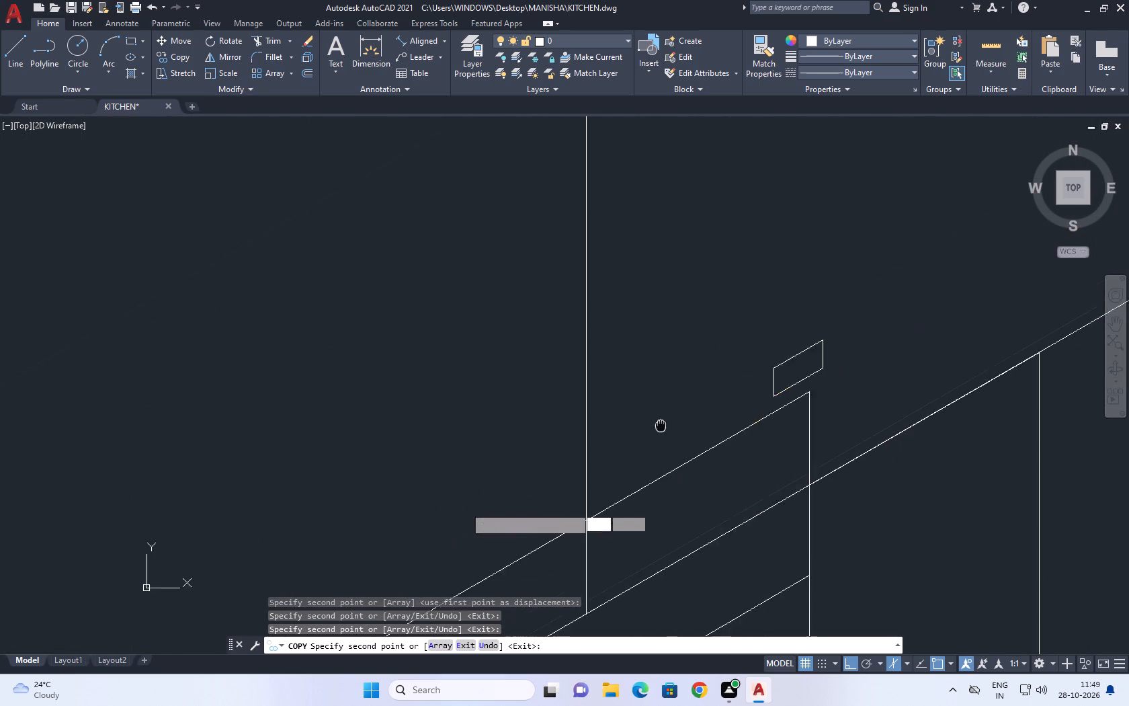
{"action": "middle_click_drag", "start_coordinate": [718, 399], "coordinate": [864, 286]}
{"action": "left_click_drag", "start_coordinate": [680, 472], "coordinate": [689, 473]}
{"action": "scroll", "coordinate": [835, 335], "scroll_direction": "down", "scroll_amount": 6}
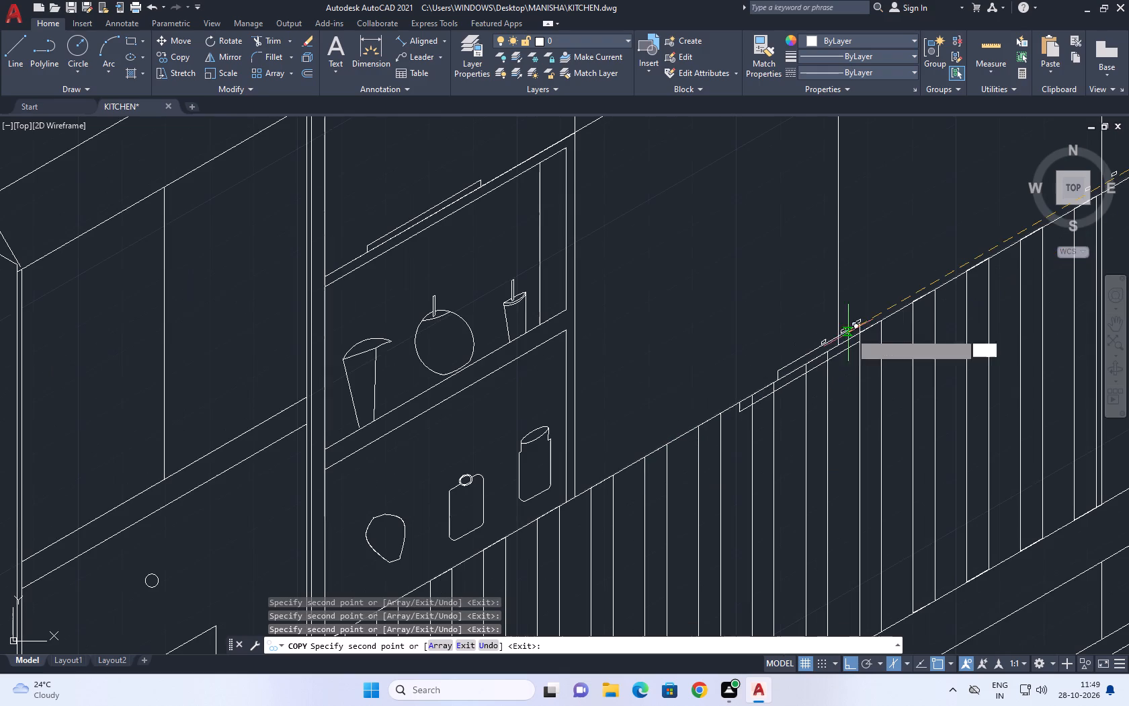
{"action": "scroll", "coordinate": [569, 436], "scroll_direction": "down", "scroll_amount": 1}
{"action": "middle_click_drag", "start_coordinate": [567, 436], "coordinate": [653, 380]}
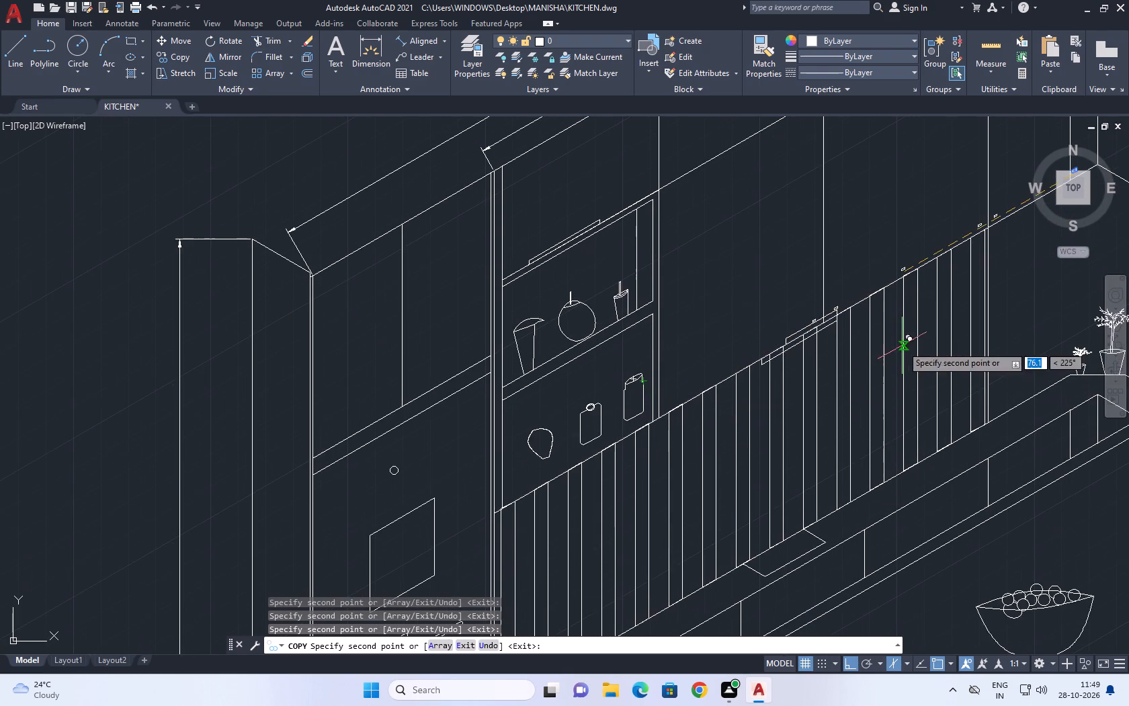
{"action": "right_click", "coordinate": [749, 417]}
{"action": "scroll", "coordinate": [792, 424], "scroll_direction": "up", "scroll_amount": 1}
{"action": "left_click", "coordinate": [796, 441]}
Stretch the lower end of the divider above the range hood straight up to the hood's upper sloping edge.
{"action": "middle_click_drag", "start_coordinate": [831, 311], "coordinate": [692, 314]}
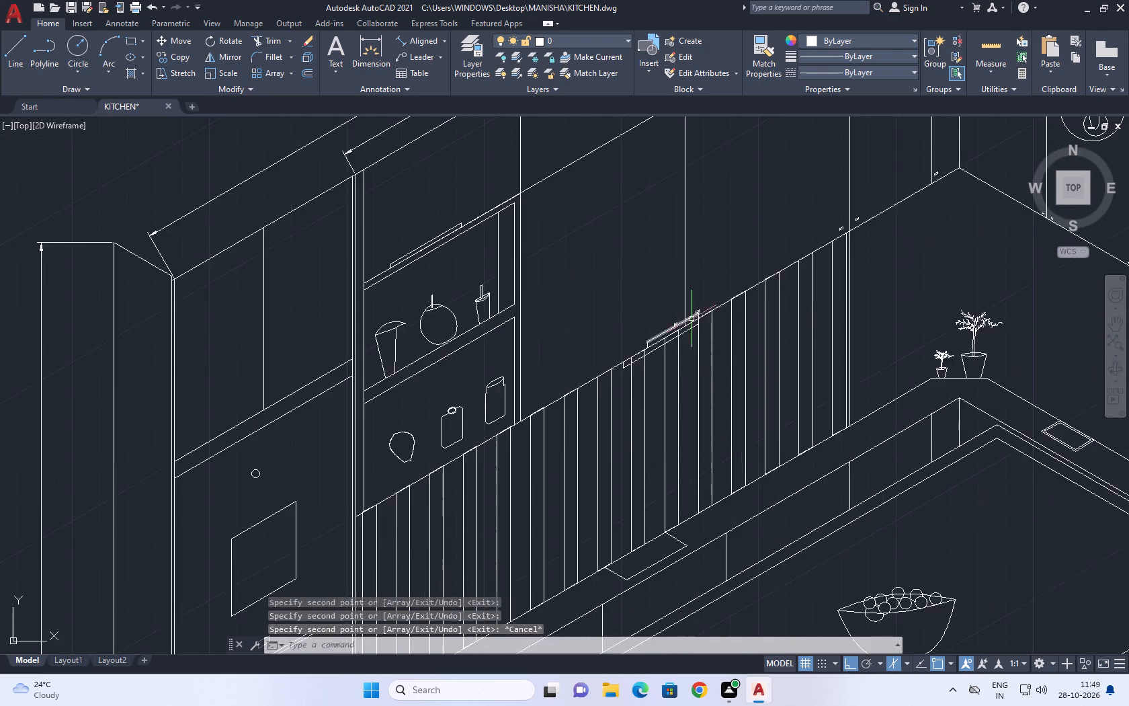
{"action": "scroll", "coordinate": [692, 319], "scroll_direction": "up", "scroll_amount": 6}
{"action": "middle_click_drag", "start_coordinate": [785, 306], "coordinate": [622, 316]}
{"action": "left_click_drag", "start_coordinate": [865, 331], "coordinate": [855, 329]}
{"action": "left_click", "coordinate": [806, 346]}
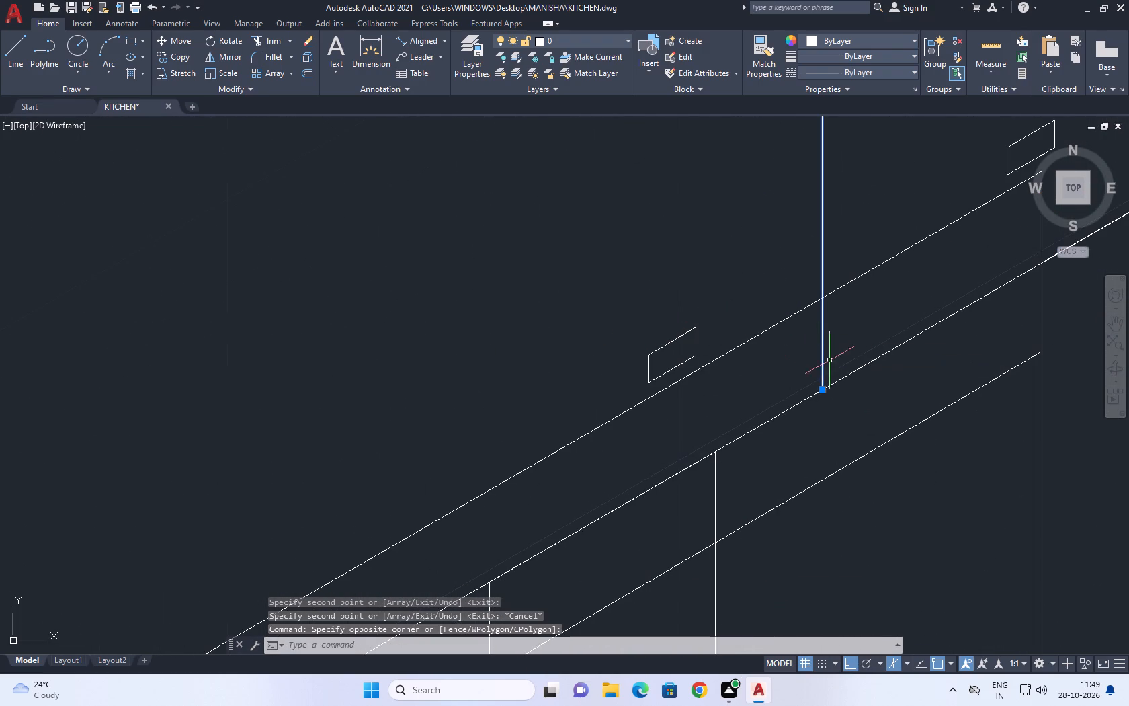
{"action": "left_click", "coordinate": [820, 393]}
{"action": "left_click", "coordinate": [823, 391]}
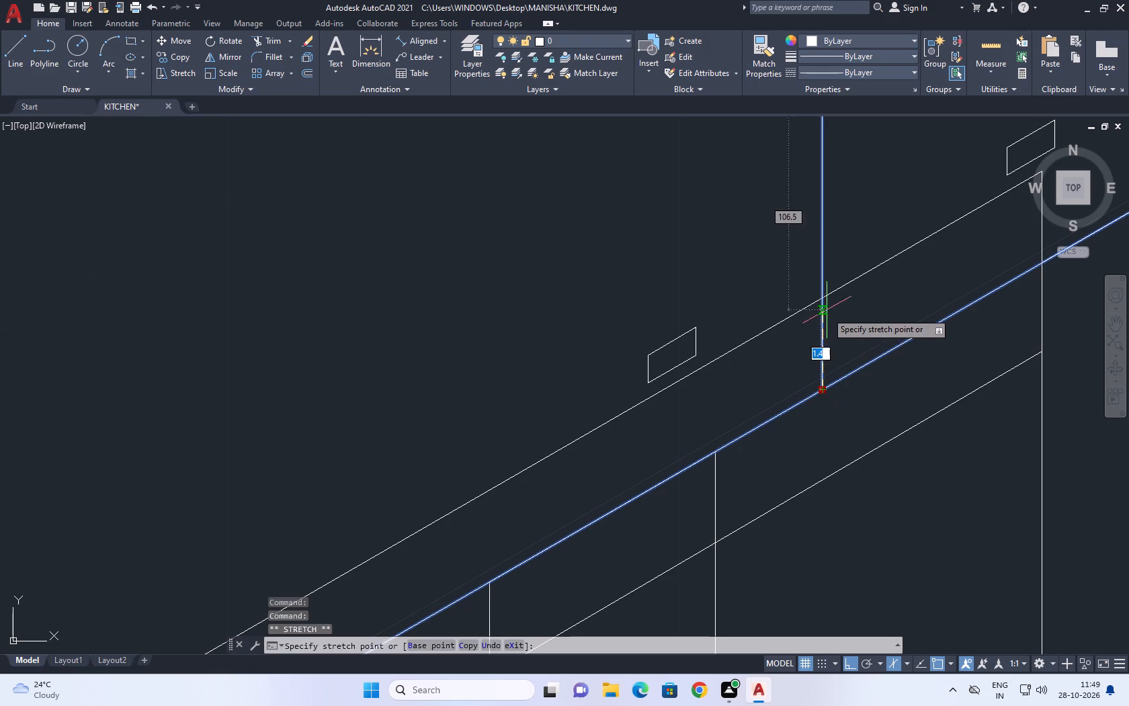
{"action": "left_click", "coordinate": [827, 299]}
{"action": "right_click", "coordinate": [859, 320]}
{"action": "left_click", "coordinate": [903, 527]}
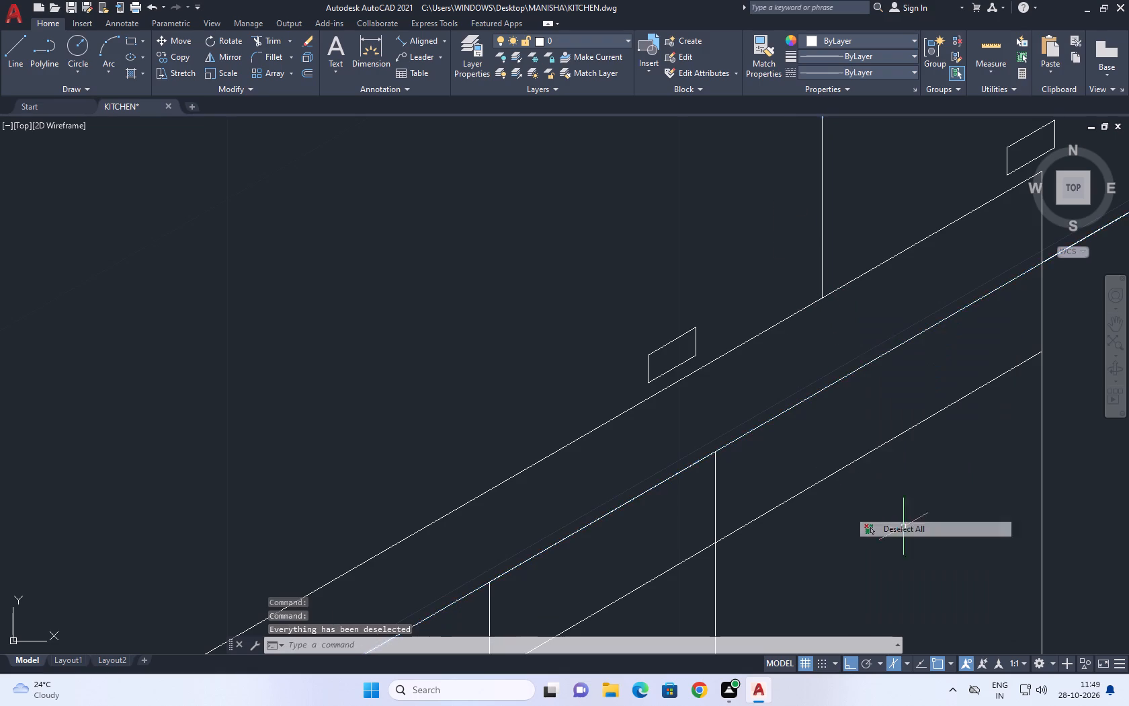
{"action": "scroll", "coordinate": [776, 386], "scroll_direction": "down", "scroll_amount": 4}
{"action": "middle_click_drag", "start_coordinate": [755, 421], "coordinate": [722, 424]}
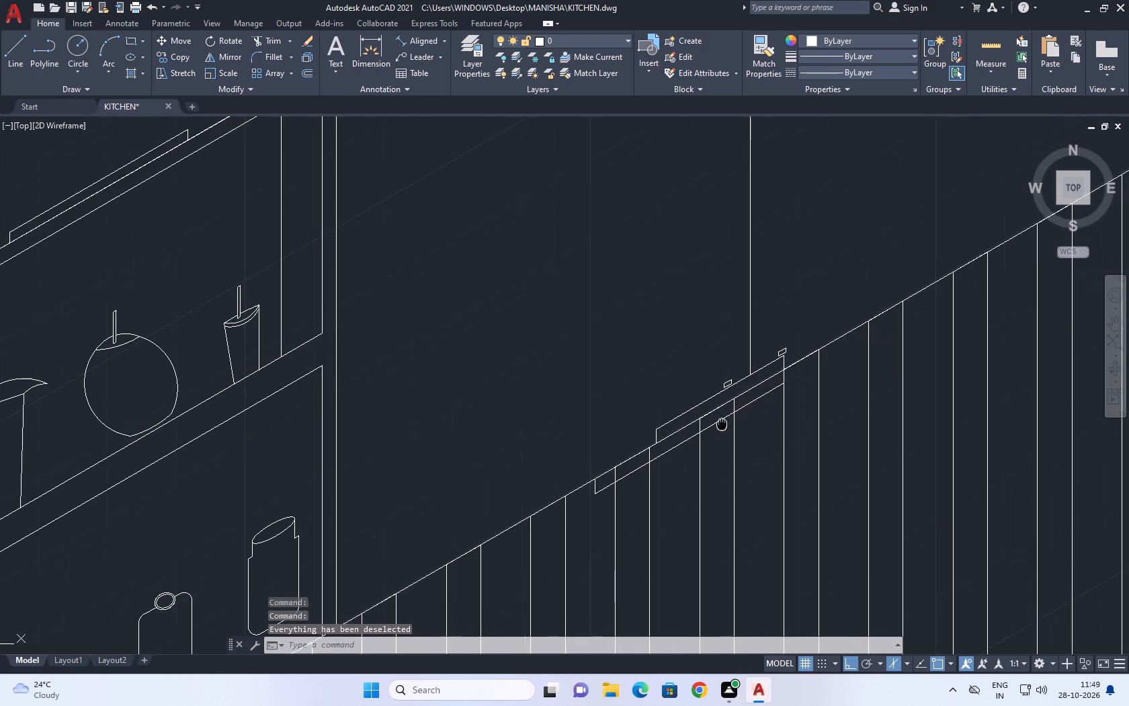
{"action": "middle_click_drag", "start_coordinate": [722, 424], "coordinate": [700, 425]}
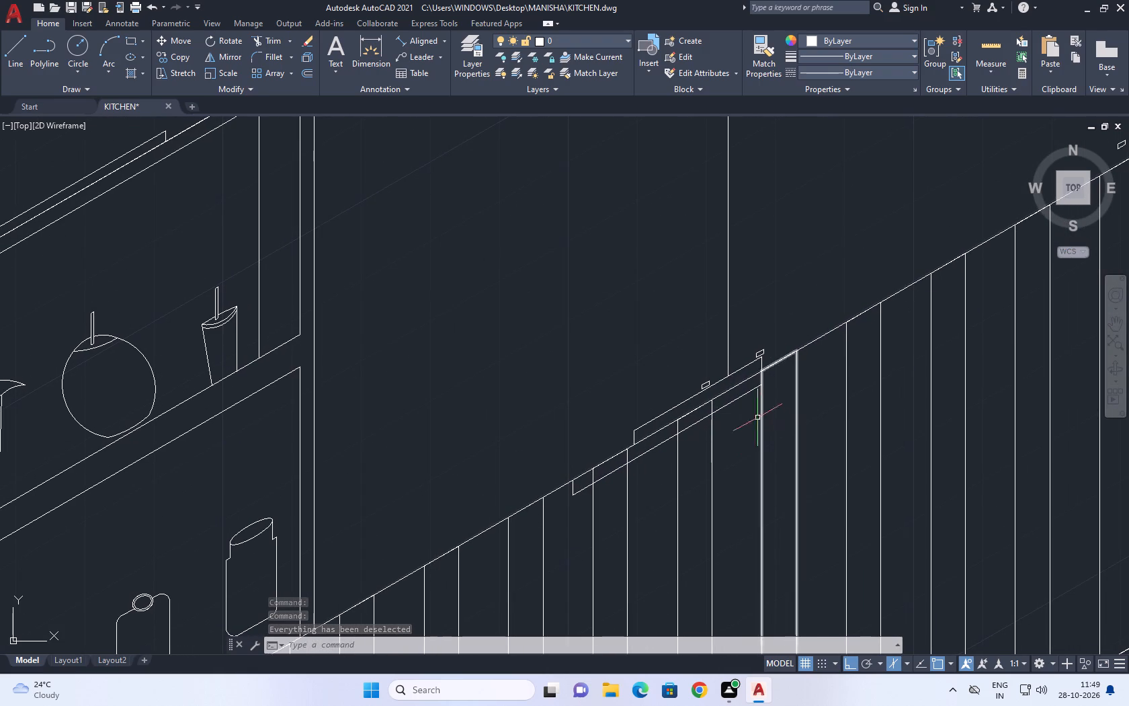
Trim away the sloping panel-top line segments that run through the range hood outline on the left wall.
{"action": "left_click", "coordinate": [272, 39]}
{"action": "scroll", "coordinate": [711, 373], "scroll_direction": "up", "scroll_amount": 2}
{"action": "left_click_drag", "start_coordinate": [742, 388], "coordinate": [746, 394]}
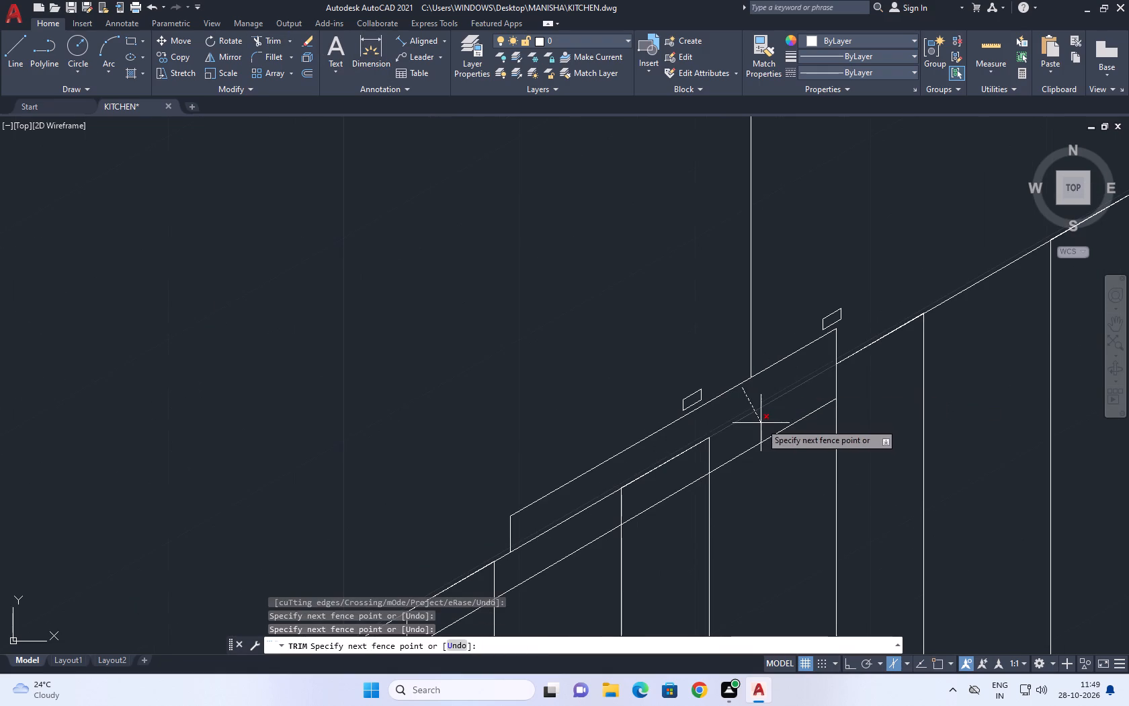
{"action": "left_click", "coordinate": [761, 423]}
{"action": "left_click", "coordinate": [712, 432]}
{"action": "left_click", "coordinate": [674, 467]}
{"action": "left_click", "coordinate": [659, 468]}
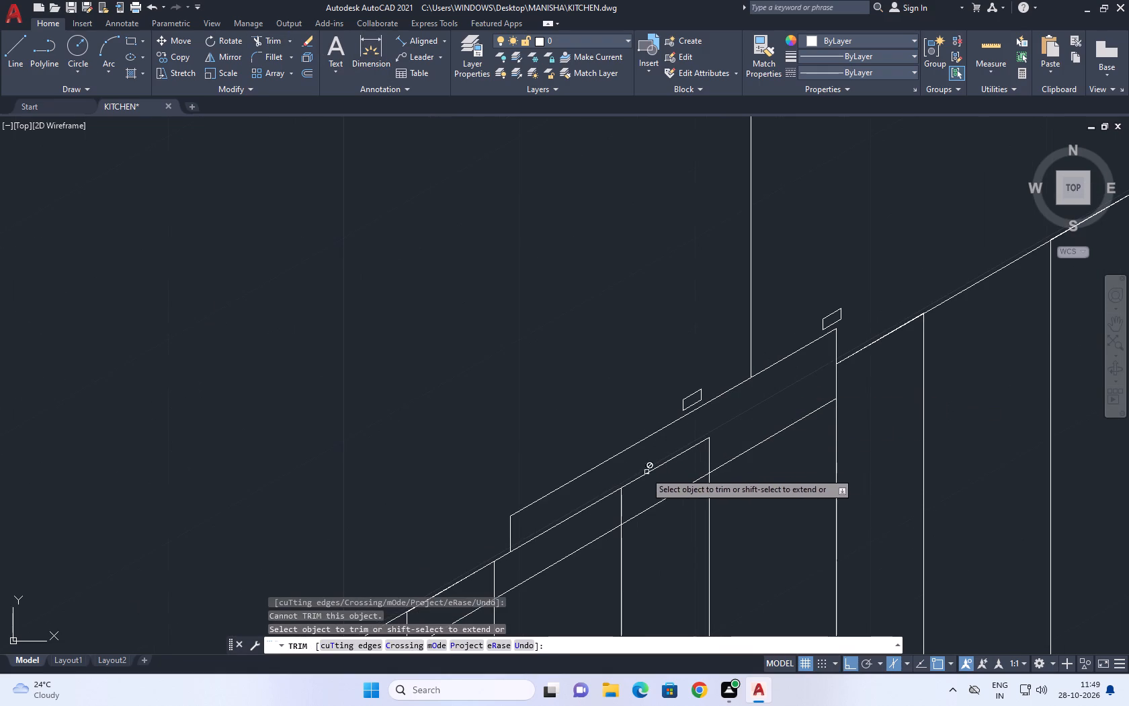
{"action": "left_click", "coordinate": [610, 495]}
{"action": "scroll", "coordinate": [751, 458], "scroll_direction": "down", "scroll_amount": 2}
{"action": "right_click", "coordinate": [676, 379]}
{"action": "left_click", "coordinate": [709, 399]}
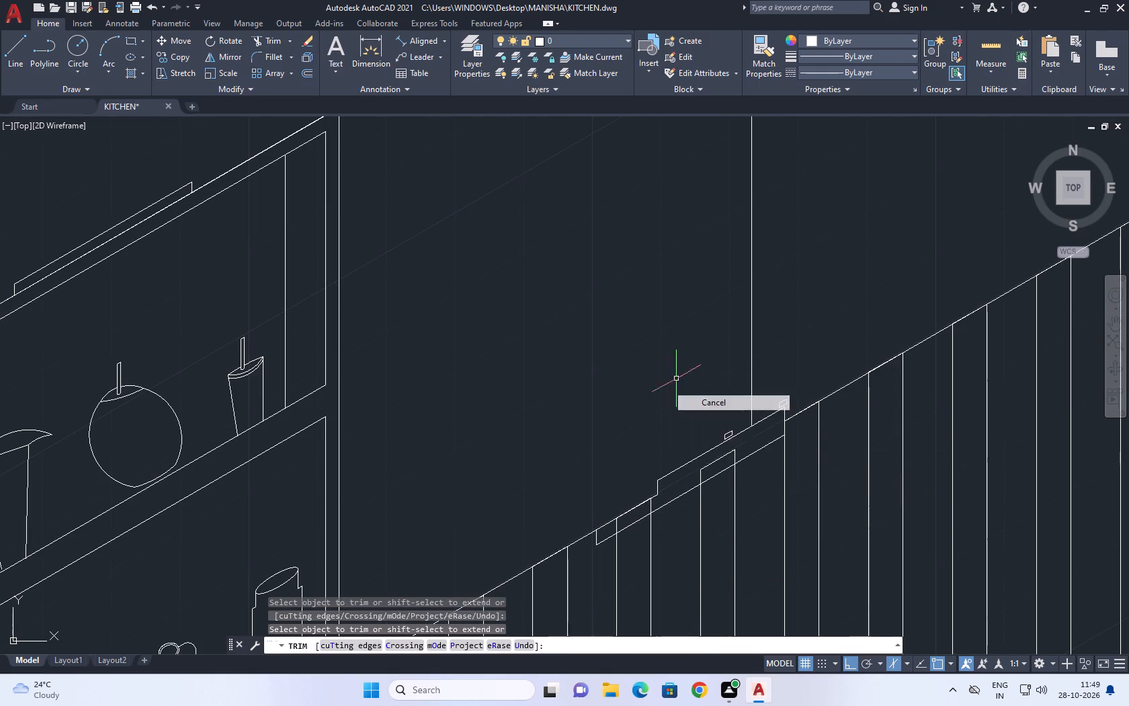
Explode the remaining closed panel strip behind the range hood and trim its top edge and uprights back to the hood's lower edge.
{"action": "middle_click_drag", "start_coordinate": [761, 496], "coordinate": [728, 321]}
{"action": "left_click", "coordinate": [722, 343]}
{"action": "left_click", "coordinate": [694, 358]}
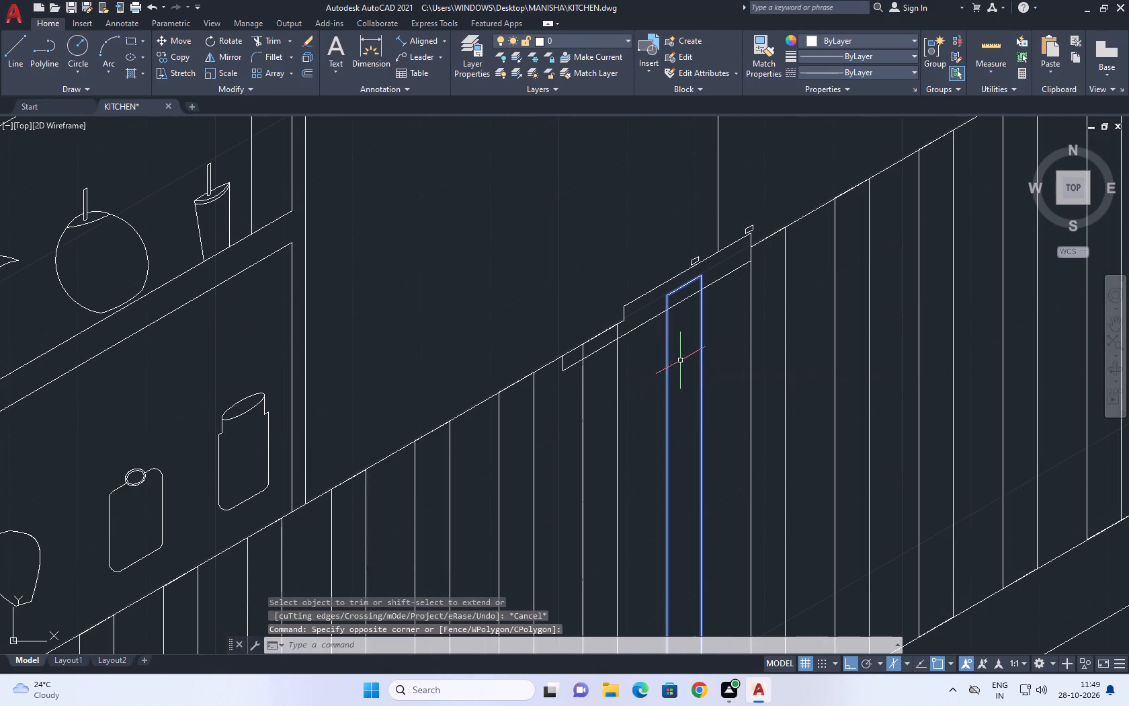
{"action": "type", "text": "X"}
{"action": "key", "text": "space"}
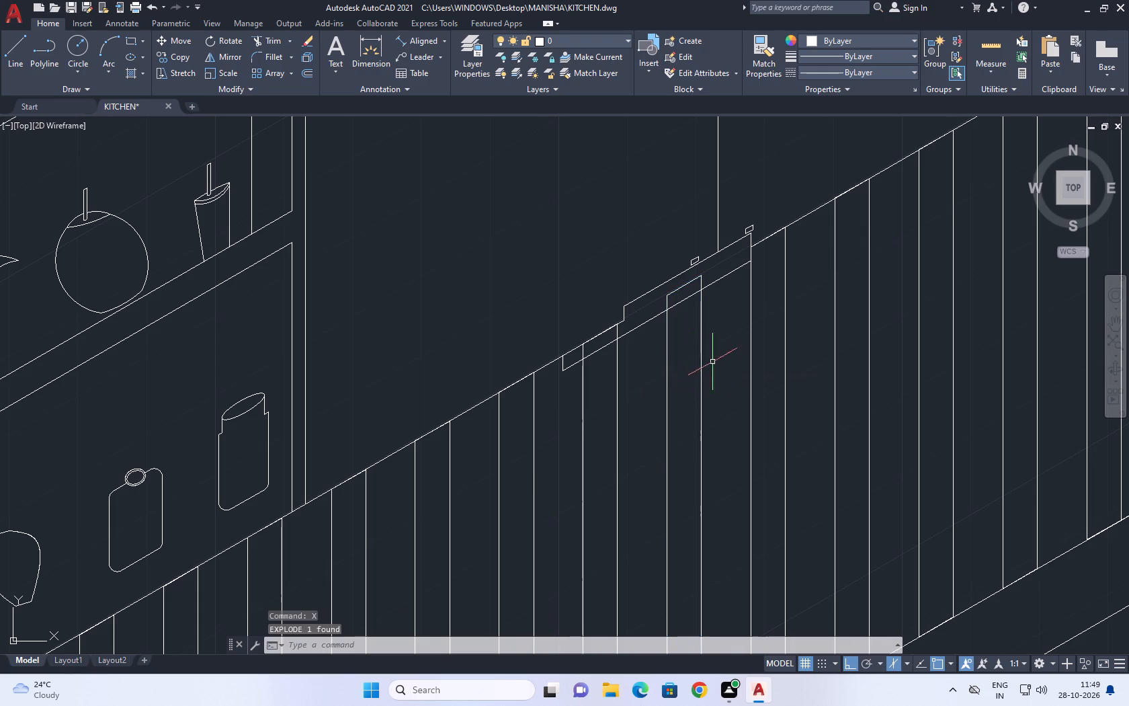
{"action": "scroll", "coordinate": [675, 286], "scroll_direction": "up", "scroll_amount": 2}
{"action": "type", "text": "TR"}
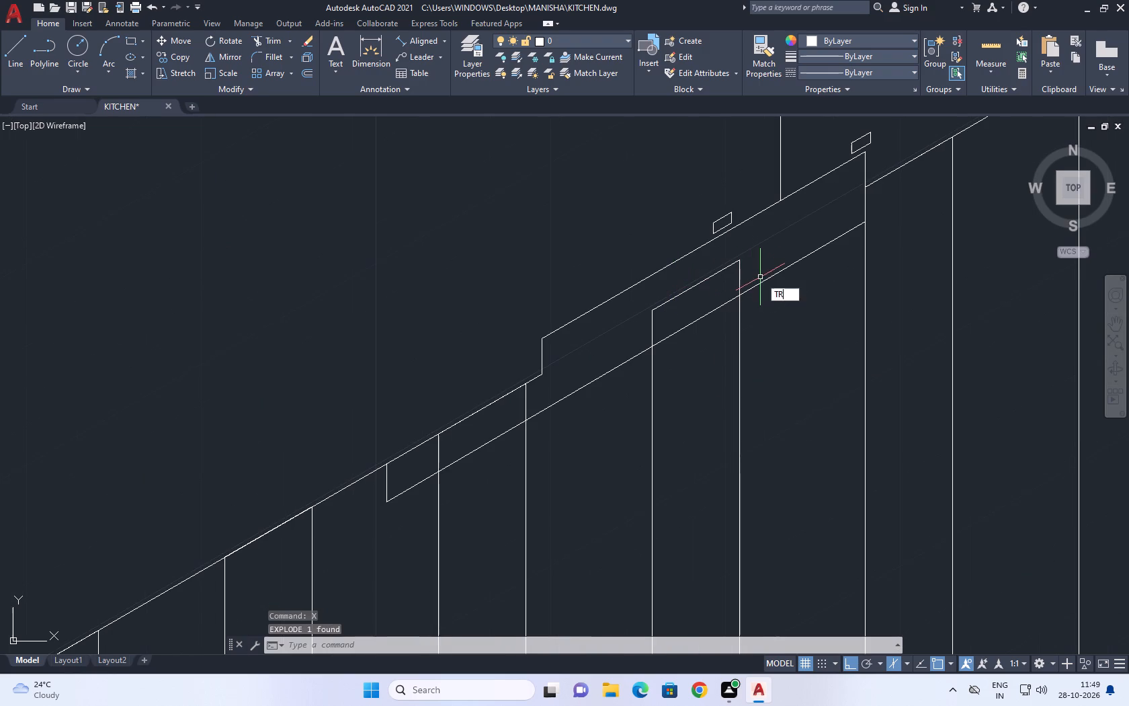
{"action": "key", "text": "space"}
{"action": "left_click_drag", "start_coordinate": [739, 241], "coordinate": [737, 253]}
{"action": "left_click", "coordinate": [655, 310]}
{"action": "left_click_drag", "start_coordinate": [782, 257], "coordinate": [778, 249]}
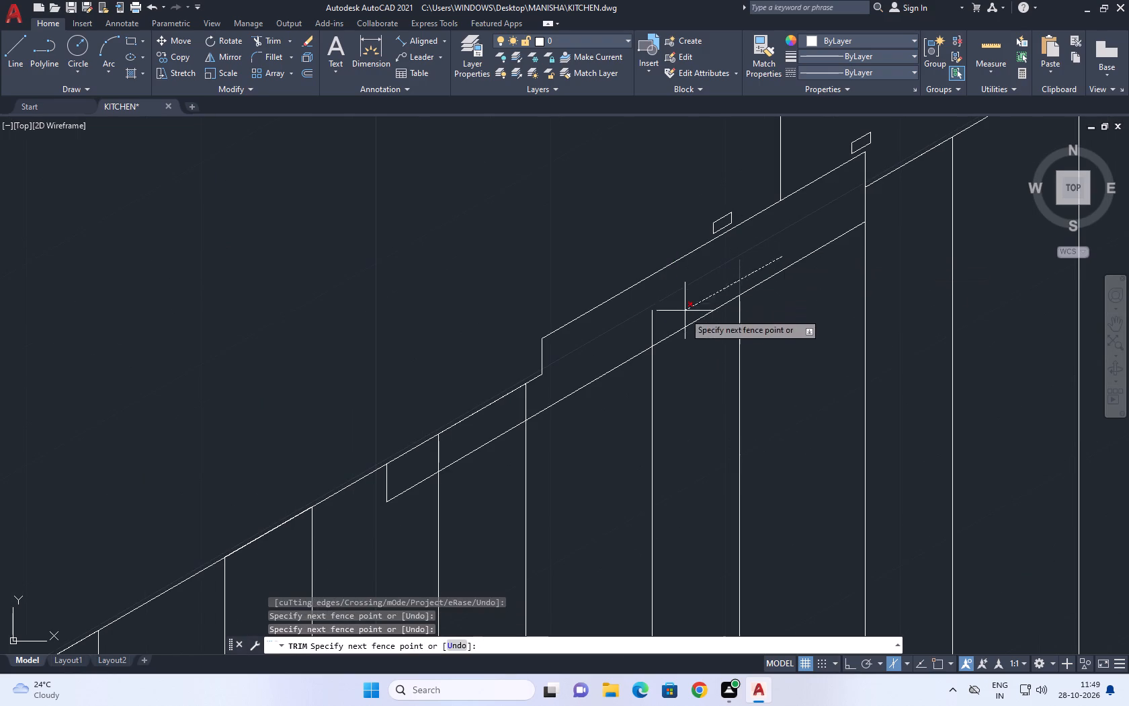
{"action": "left_click", "coordinate": [641, 319]}
{"action": "key", "text": "space"}
Explode the next panel strip behind the hood's lower-left end and trim its part inside the hood back to the lower edge.
{"action": "scroll", "coordinate": [538, 391], "scroll_direction": "up", "scroll_amount": 1}
{"action": "middle_click_drag", "start_coordinate": [536, 391], "coordinate": [677, 290]}
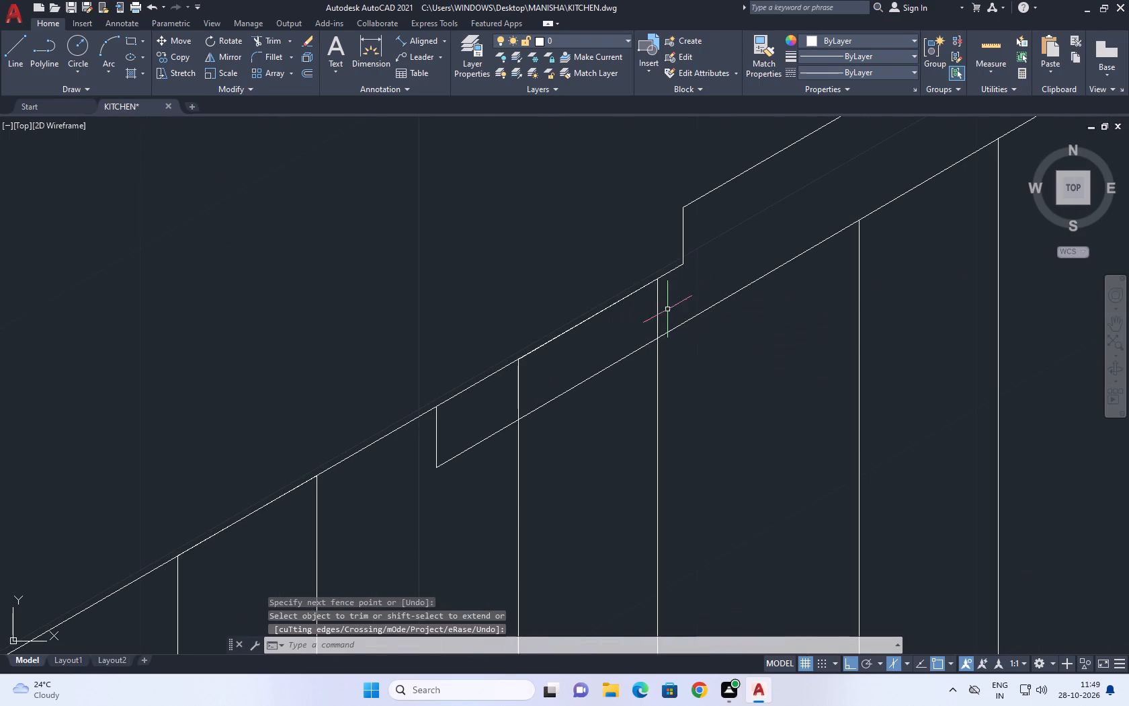
{"action": "left_click", "coordinate": [671, 309]}
{"action": "left_click", "coordinate": [649, 318]}
{"action": "key", "text": "x"}
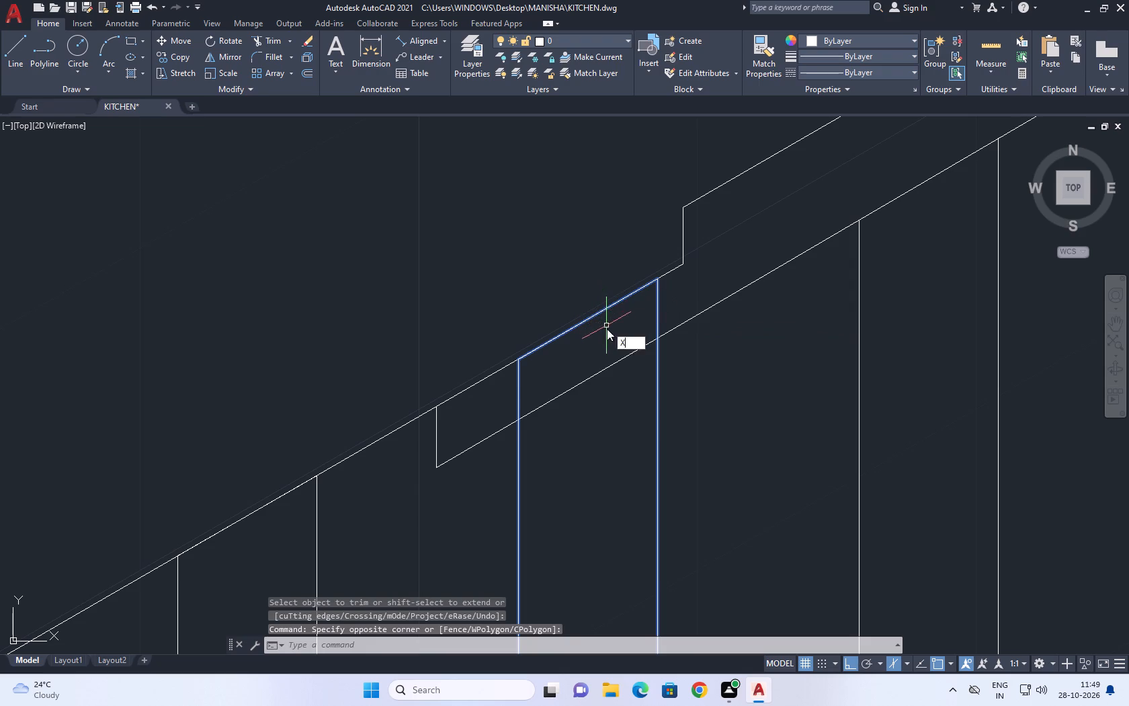
{"action": "key", "text": "space"}
{"action": "key", "text": "t"}
{"action": "key", "text": "space"}
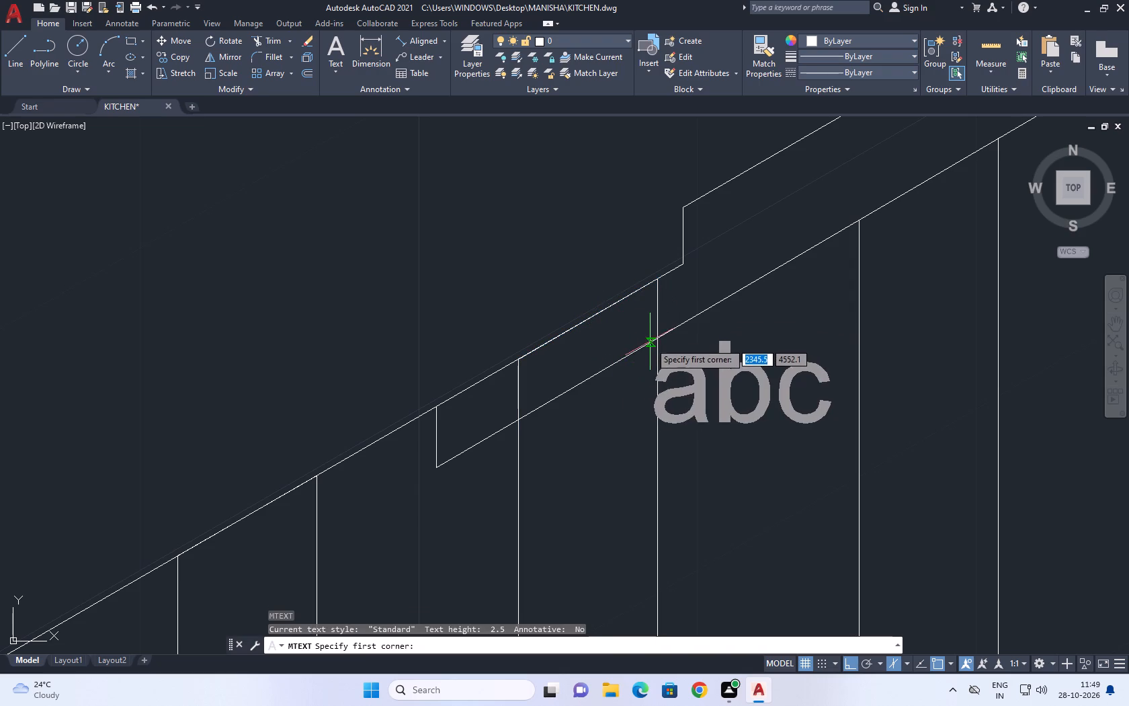
{"action": "key", "text": "Escape"}
{"action": "type", "text": "TR"}
{"action": "key", "text": "space"}
{"action": "left_click", "coordinate": [667, 304]}
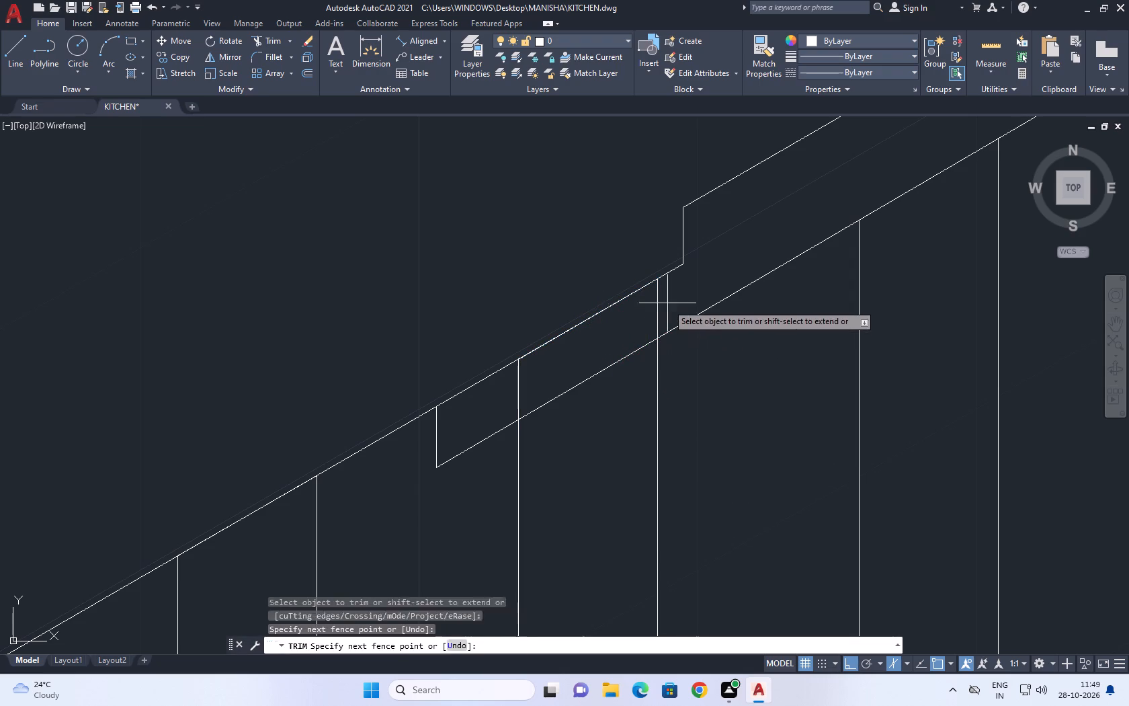
{"action": "left_click", "coordinate": [508, 399]}
{"action": "left_click", "coordinate": [559, 336]}
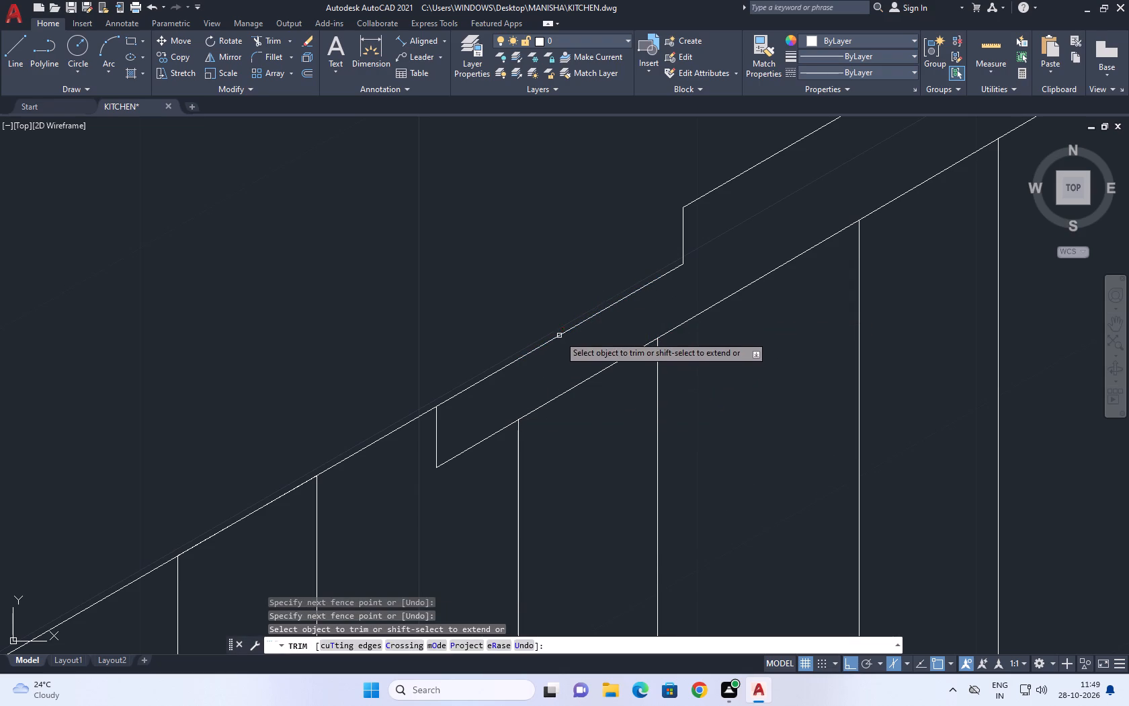
{"action": "scroll", "coordinate": [648, 312], "scroll_direction": "down", "scroll_amount": 2}
{"action": "middle_click_drag", "start_coordinate": [698, 277], "coordinate": [551, 322]}
{"action": "middle_click_drag", "start_coordinate": [719, 244], "coordinate": [649, 370]}
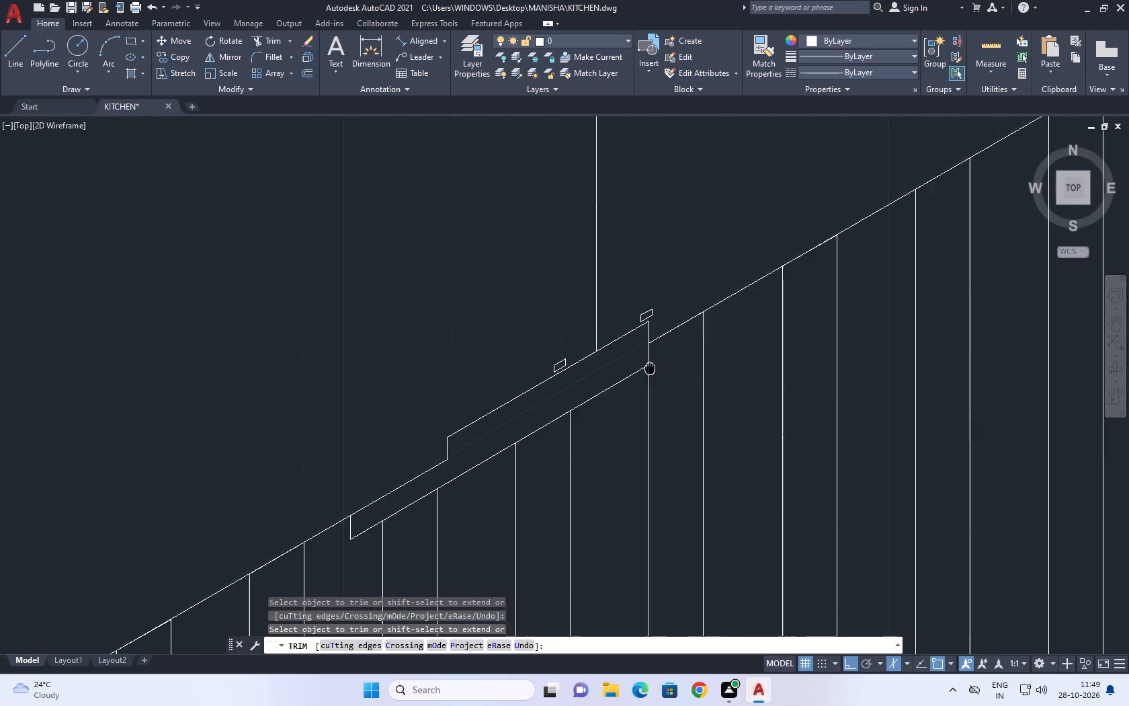
{"action": "right_click", "coordinate": [716, 212]}
{"action": "left_click", "coordinate": [772, 238]}
Examine the cleaned-up hood area, the wall cabinet handles on both walls and the tall cabinet unit.
{"action": "middle_click_drag", "start_coordinate": [667, 220], "coordinate": [573, 267]}
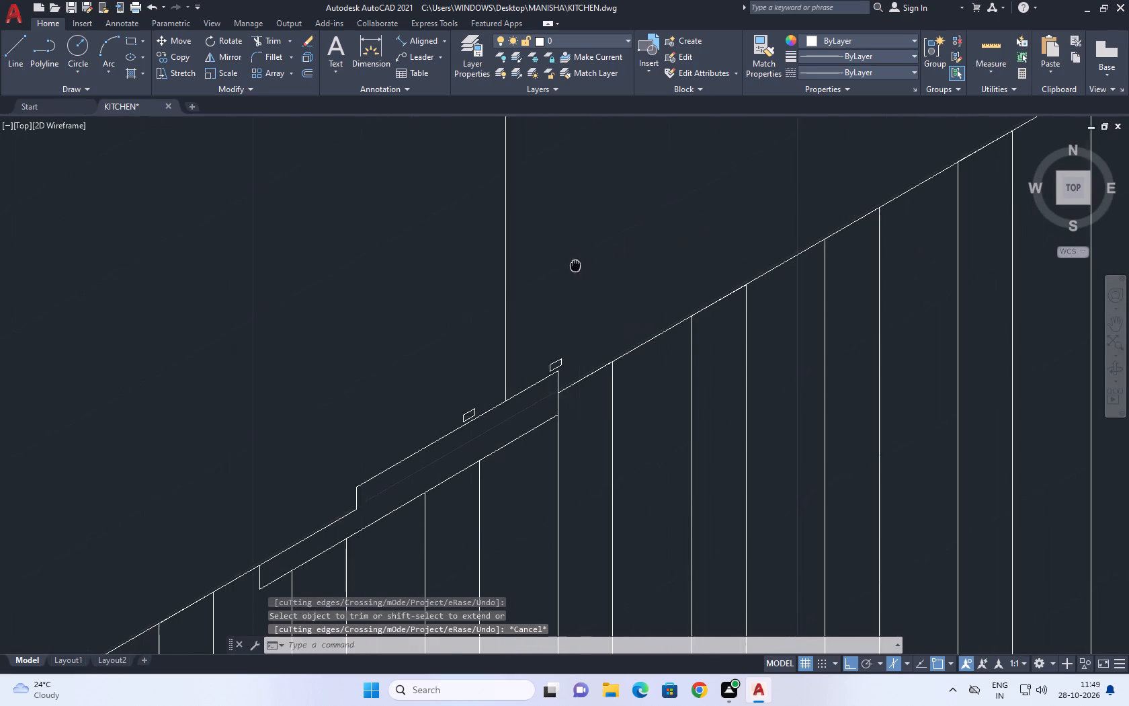
{"action": "middle_click_drag", "start_coordinate": [573, 267], "coordinate": [559, 271]}
{"action": "scroll", "coordinate": [576, 287], "scroll_direction": "down", "scroll_amount": 5}
{"action": "scroll", "coordinate": [626, 321], "scroll_direction": "up", "scroll_amount": 4}
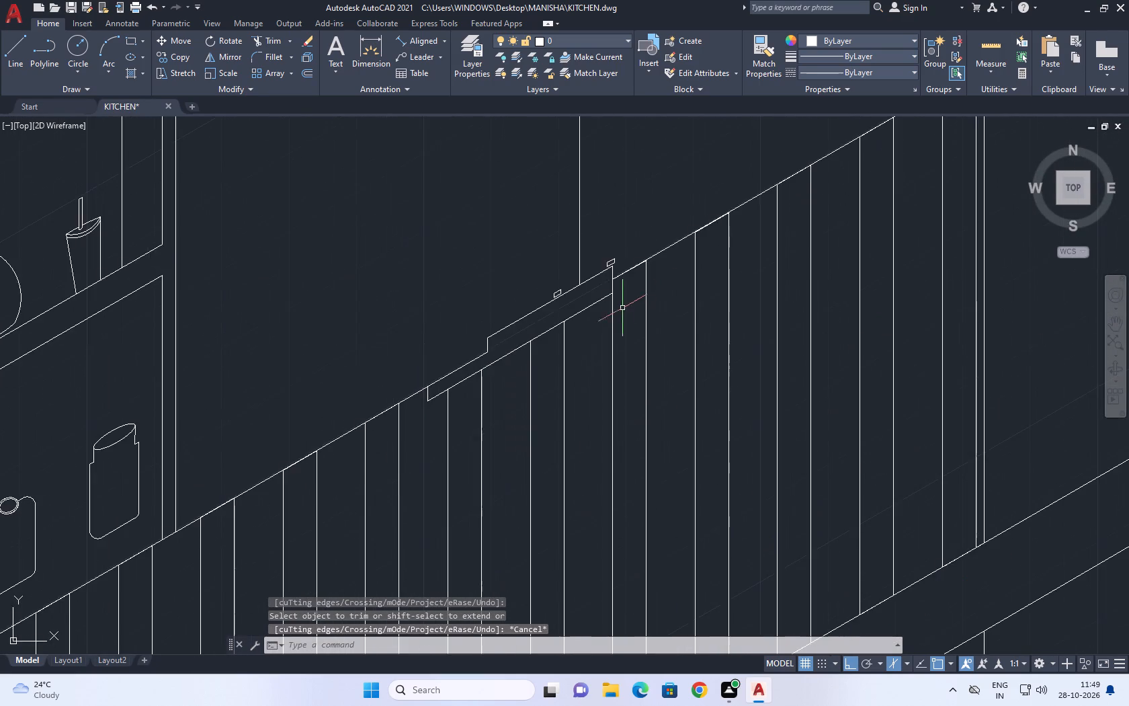
{"action": "scroll", "coordinate": [629, 294], "scroll_direction": "down", "scroll_amount": 4}
{"action": "middle_click_drag", "start_coordinate": [704, 269], "coordinate": [625, 270]}
{"action": "scroll", "coordinate": [725, 296], "scroll_direction": "up", "scroll_amount": 2}
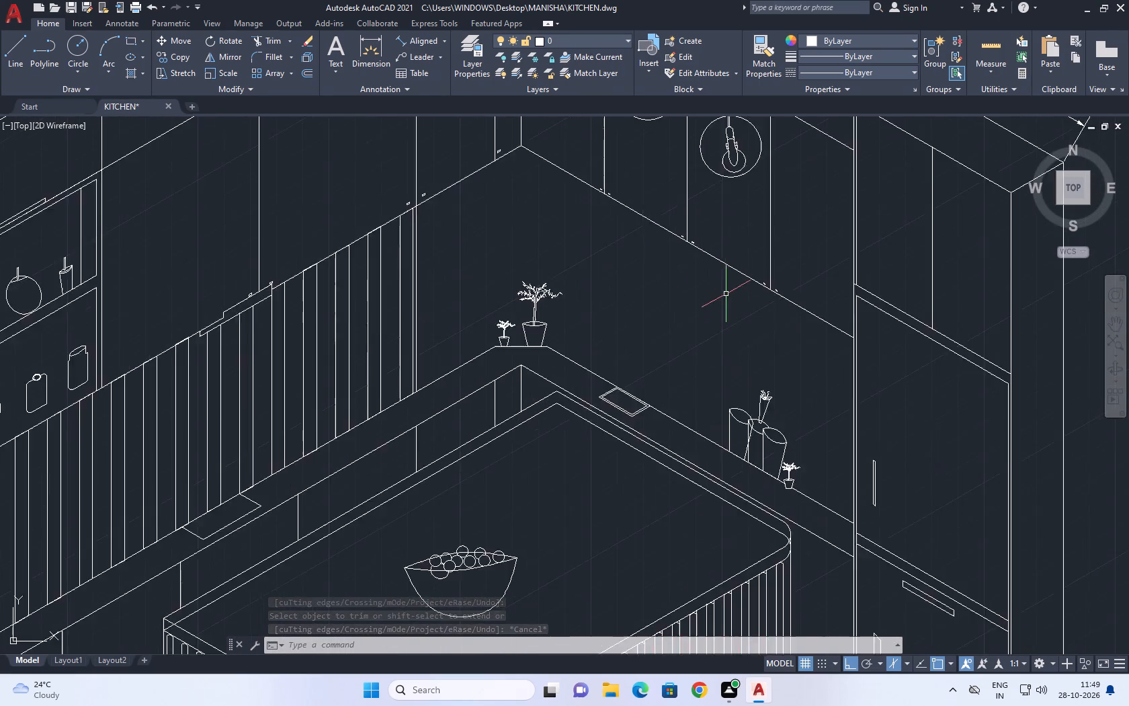
{"action": "scroll", "coordinate": [728, 295], "scroll_direction": "up", "scroll_amount": 2}
{"action": "middle_click_drag", "start_coordinate": [793, 294], "coordinate": [610, 345]}
{"action": "scroll", "coordinate": [608, 345], "scroll_direction": "down", "scroll_amount": 2}
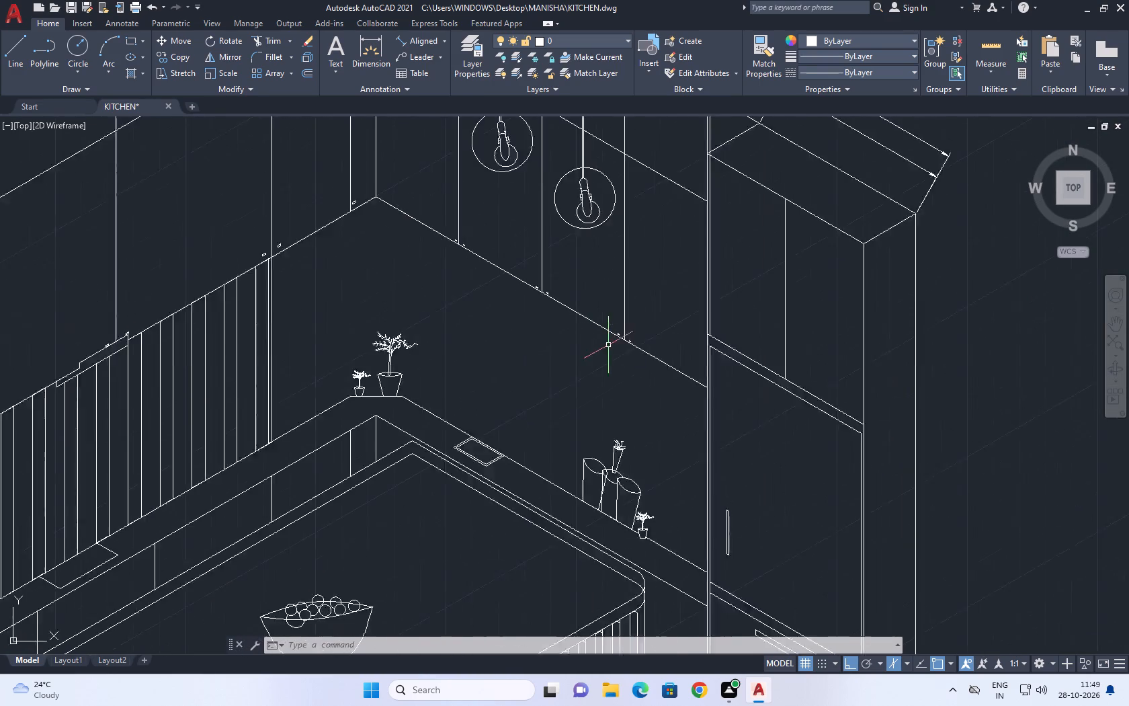
{"action": "scroll", "coordinate": [608, 345], "scroll_direction": "down", "scroll_amount": 1}
{"action": "middle_click_drag", "start_coordinate": [788, 343], "coordinate": [700, 321]}
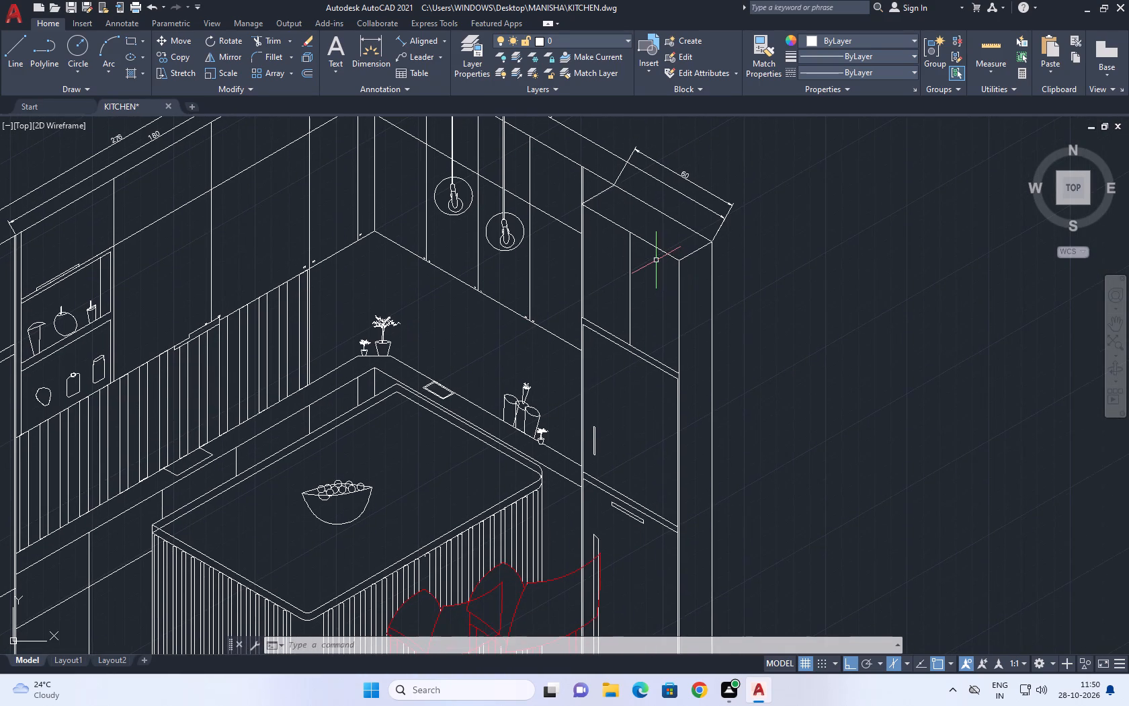
{"action": "scroll", "coordinate": [623, 350], "scroll_direction": "up", "scroll_amount": 1}
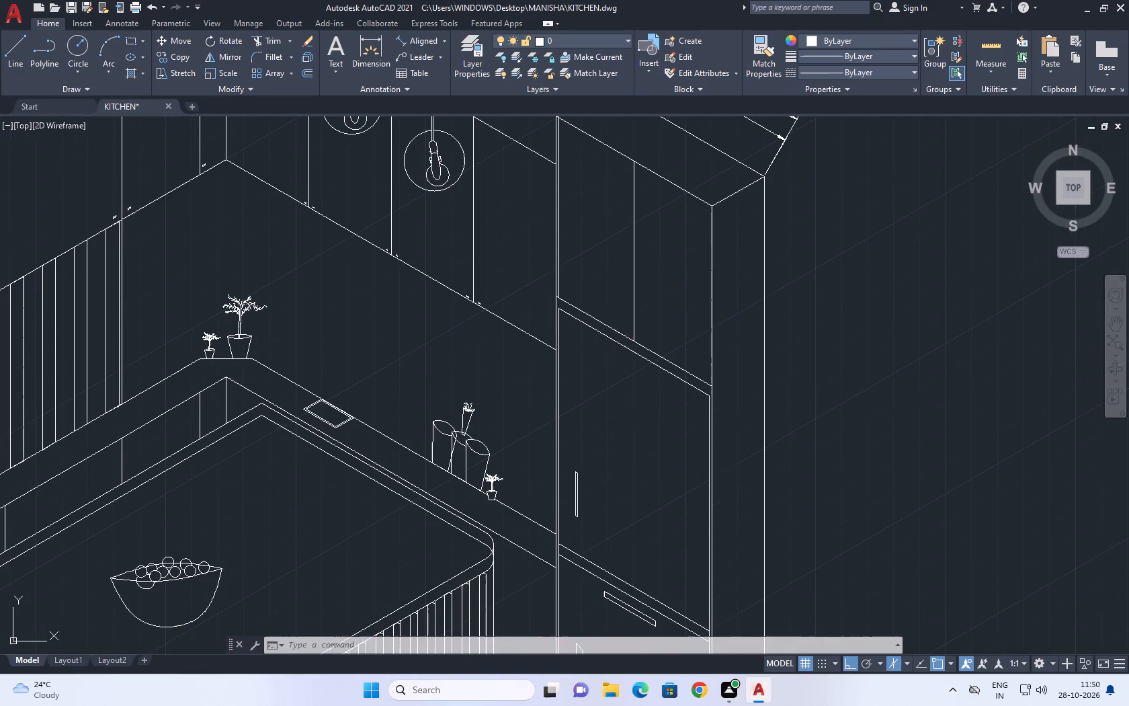
{"action": "middle_click_drag", "start_coordinate": [616, 362], "coordinate": [622, 379]}
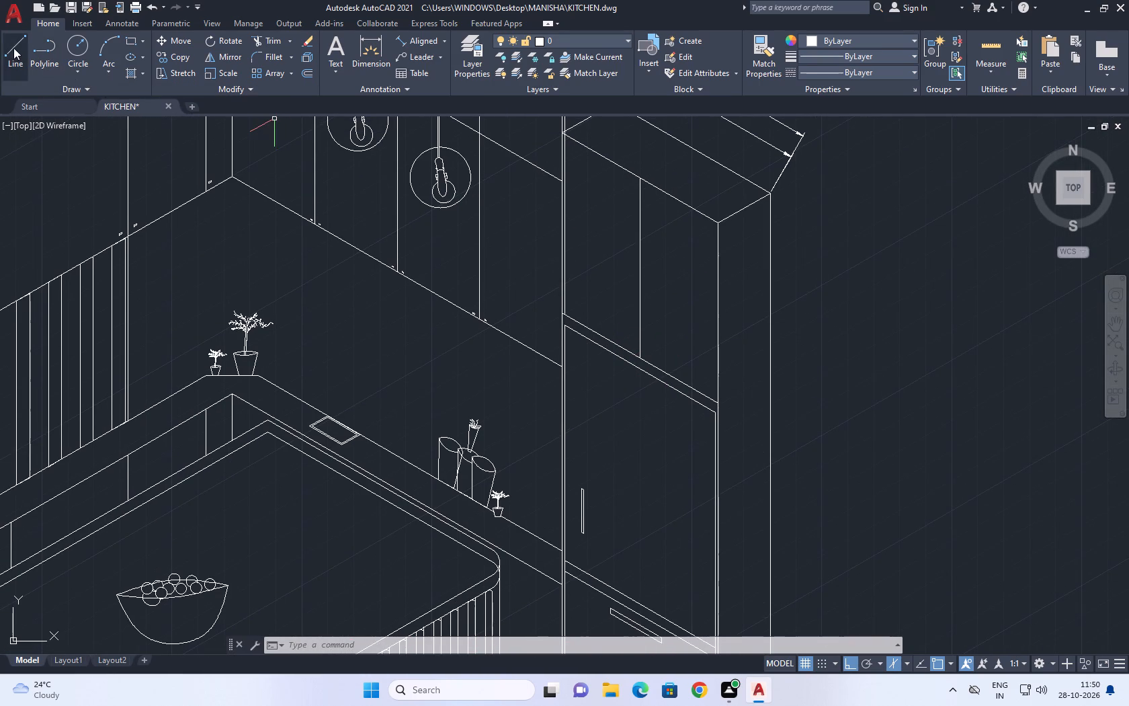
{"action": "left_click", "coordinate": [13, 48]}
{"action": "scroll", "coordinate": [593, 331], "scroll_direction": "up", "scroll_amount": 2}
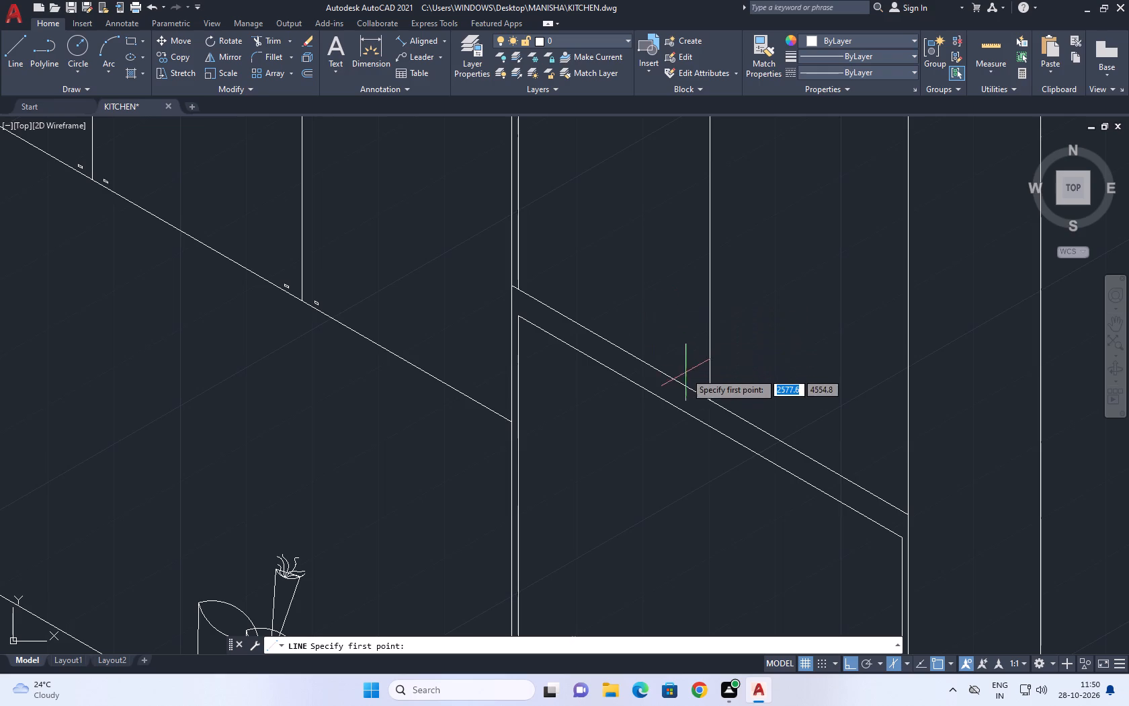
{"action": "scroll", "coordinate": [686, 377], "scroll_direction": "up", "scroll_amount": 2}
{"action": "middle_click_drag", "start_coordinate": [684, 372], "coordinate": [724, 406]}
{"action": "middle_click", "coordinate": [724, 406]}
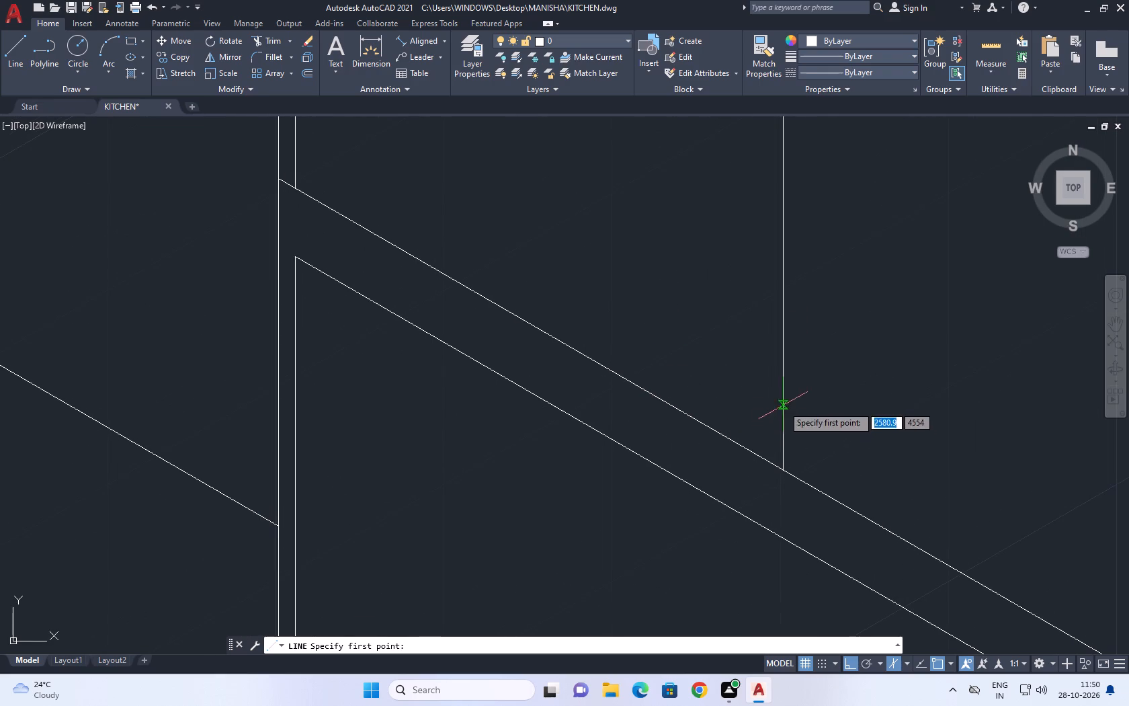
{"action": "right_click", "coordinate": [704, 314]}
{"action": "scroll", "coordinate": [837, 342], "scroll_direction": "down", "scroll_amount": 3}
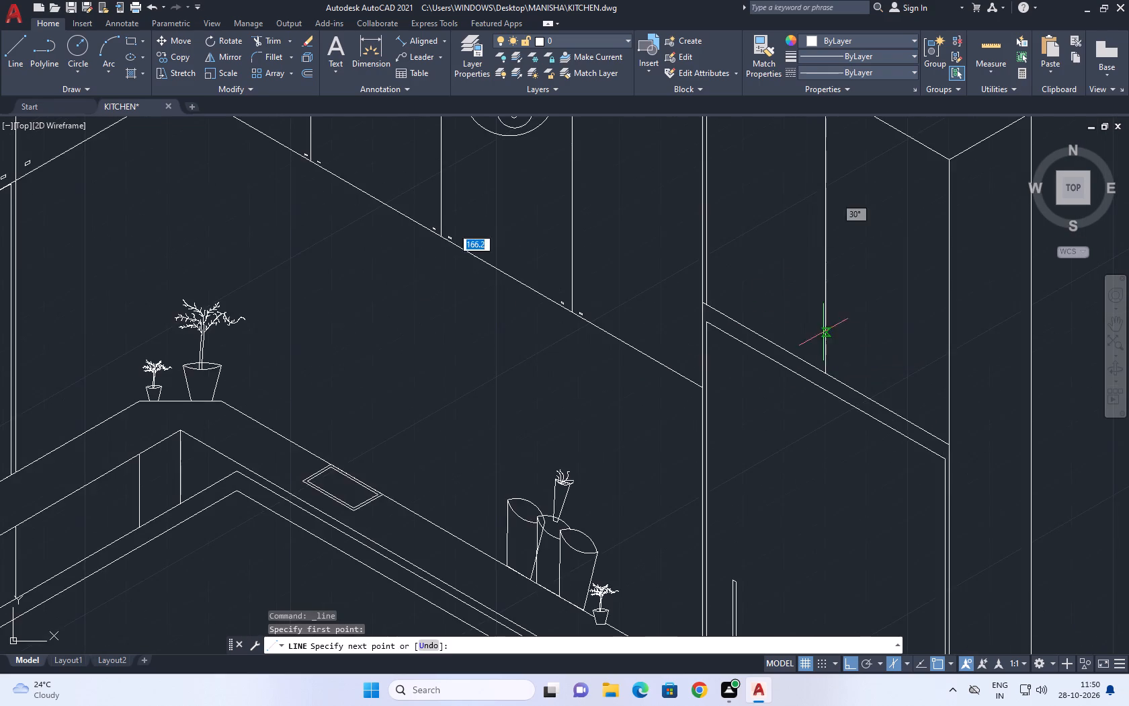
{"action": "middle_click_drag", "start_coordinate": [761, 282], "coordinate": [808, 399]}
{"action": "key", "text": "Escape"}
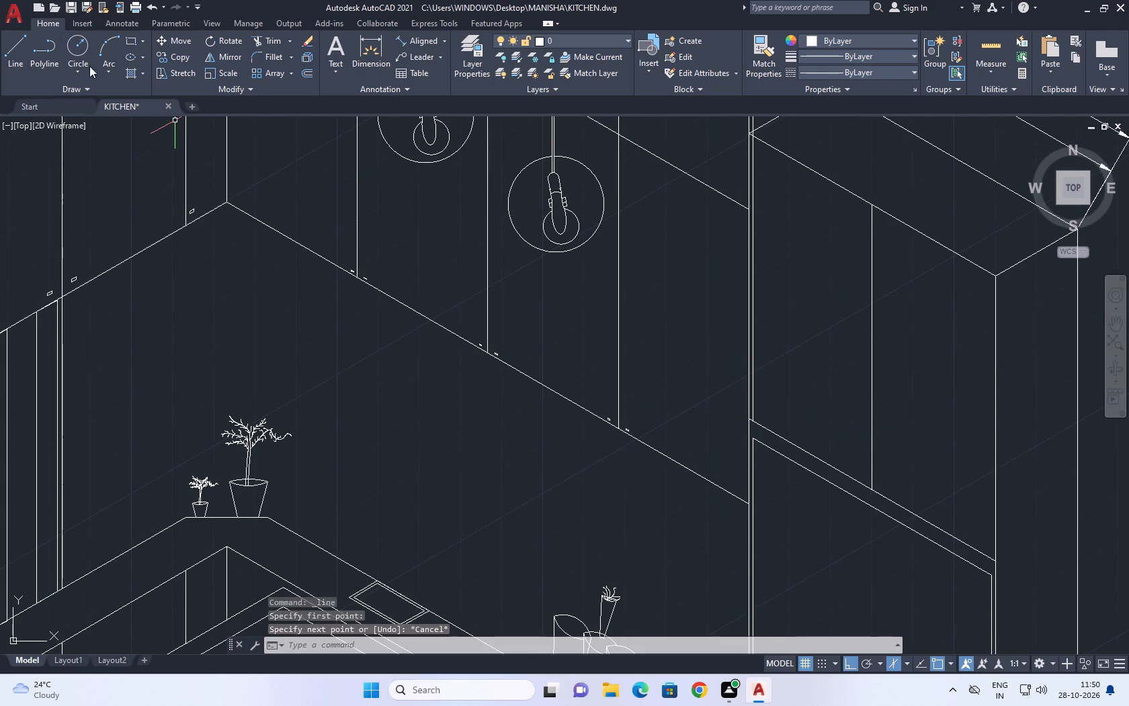
Draw a shallow four-point curved spline across the lower part of the tall unit's upper cabinet divider, with ortho off.
{"action": "key", "text": "s"}
{"action": "key", "text": "p"}
{"action": "key", "text": "l"}
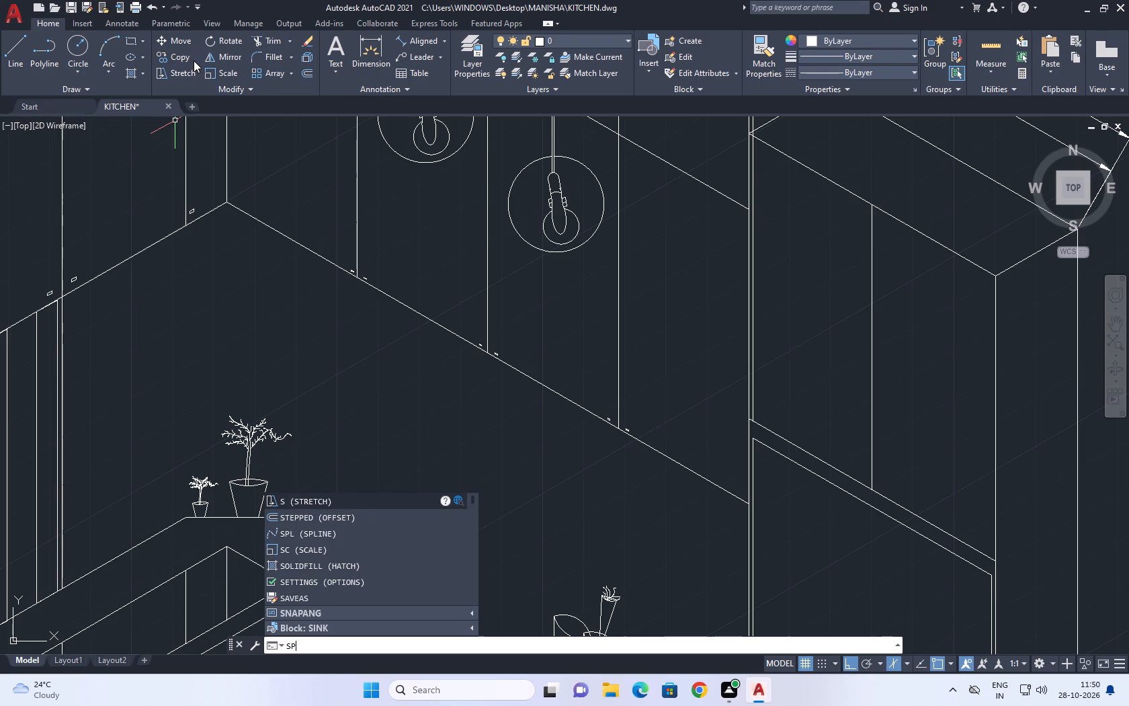
{"action": "key", "text": "space"}
{"action": "middle_click_drag", "start_coordinate": [399, 115], "coordinate": [257, 150]}
{"action": "middle_click_drag", "start_coordinate": [782, 422], "coordinate": [529, 320]}
{"action": "scroll", "coordinate": [612, 350], "scroll_direction": "up", "scroll_amount": 2}
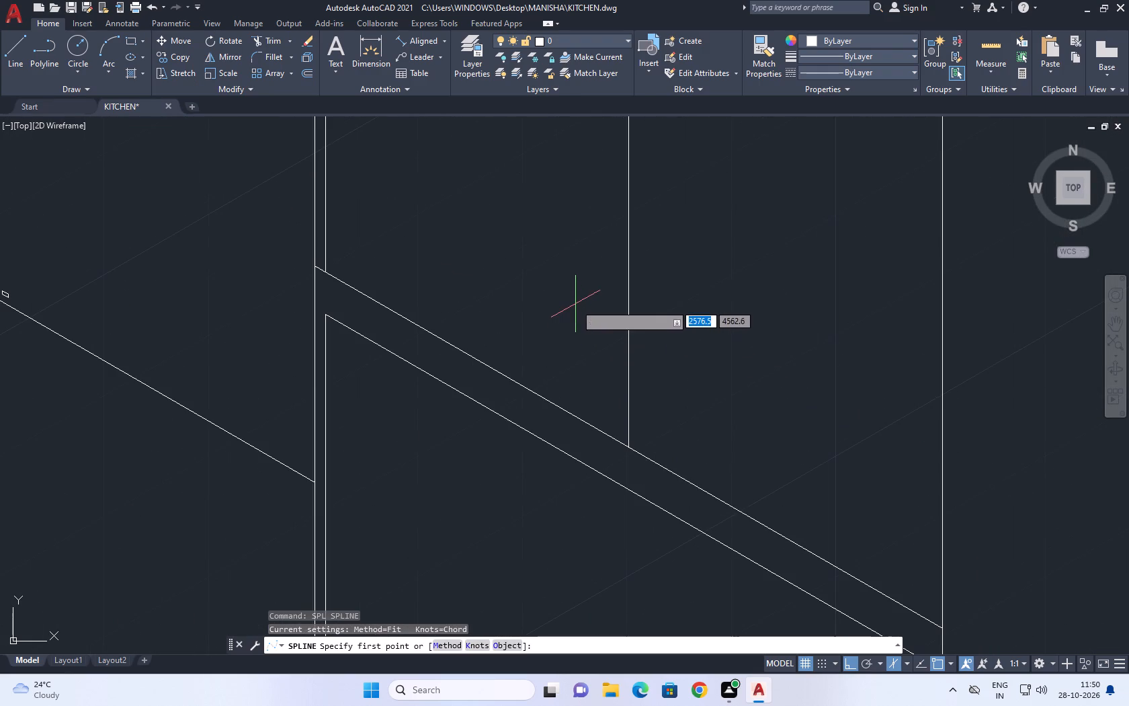
{"action": "left_click", "coordinate": [575, 303]}
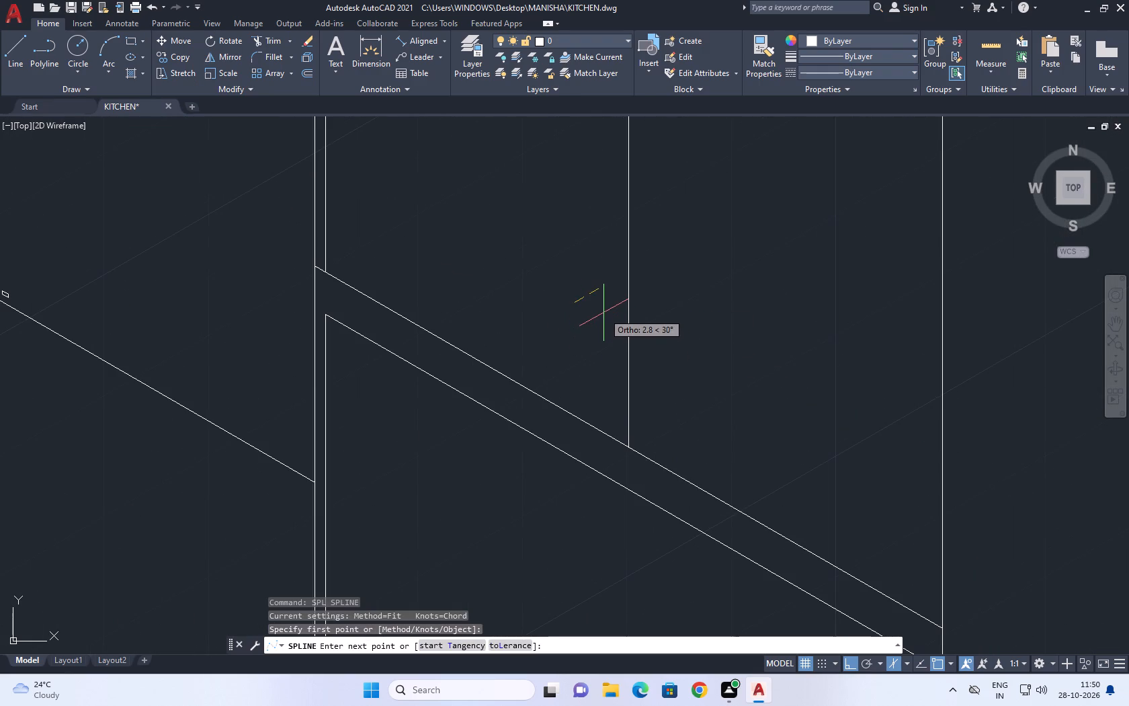
{"action": "key", "text": "F5"}
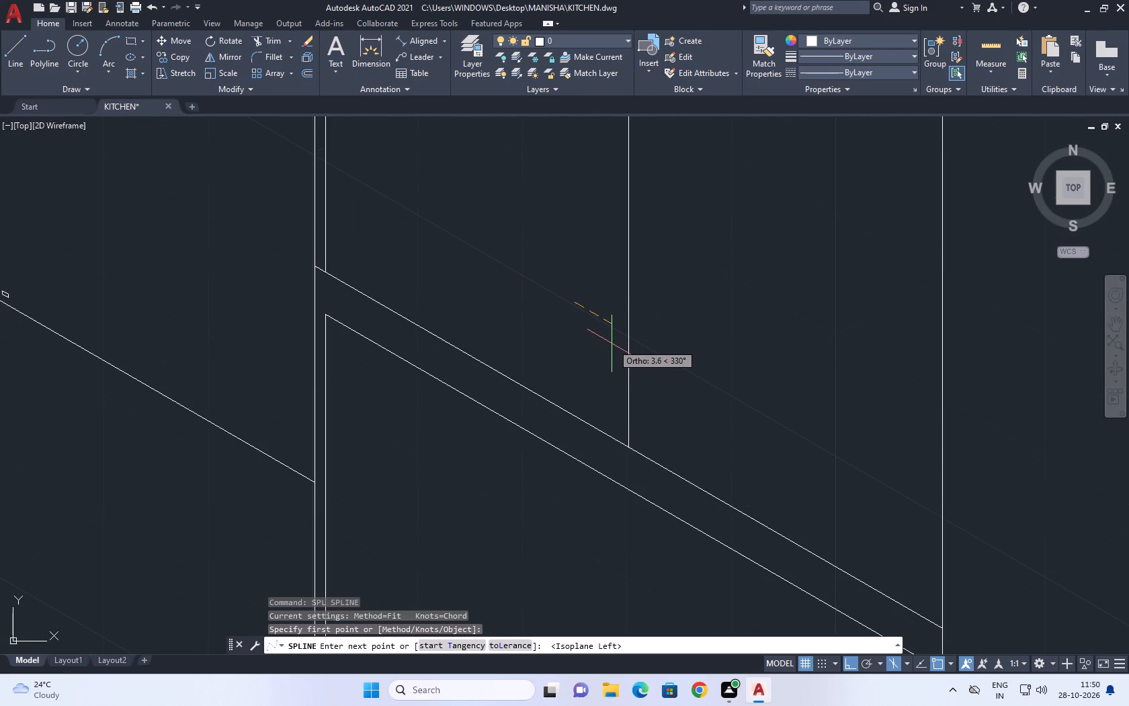
{"action": "key", "text": "F8"}
{"action": "scroll", "coordinate": [592, 333], "scroll_direction": "up", "scroll_amount": 2}
{"action": "left_click", "coordinate": [622, 326]}
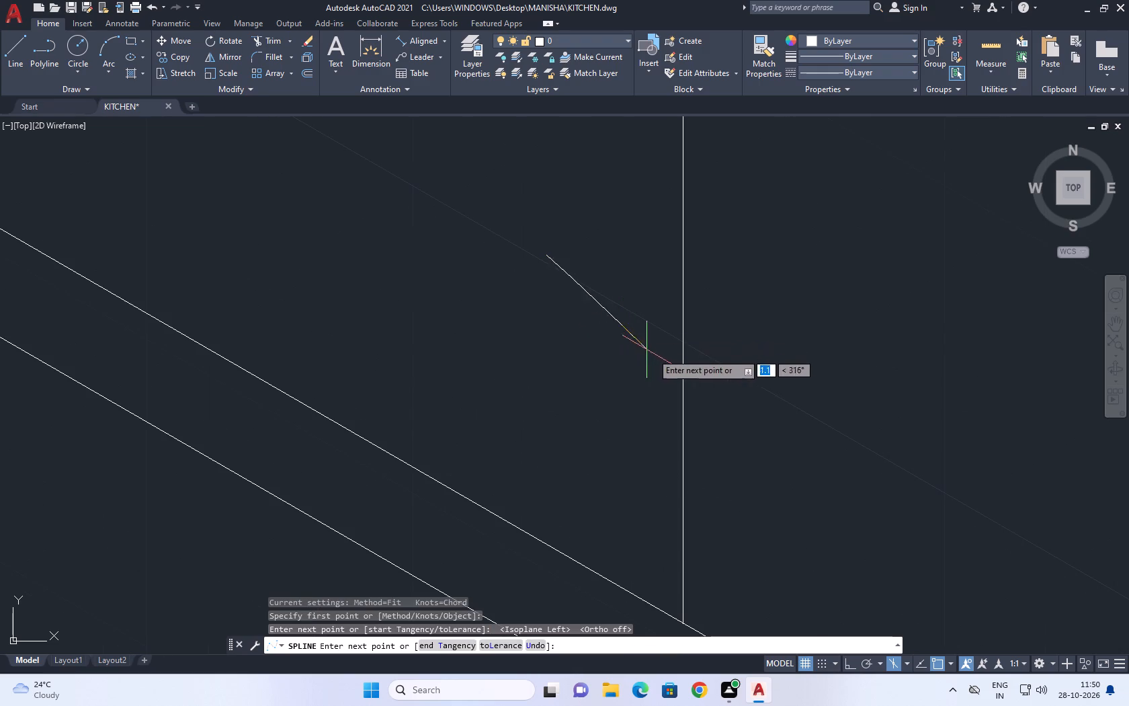
{"action": "middle_click_drag", "start_coordinate": [796, 379], "coordinate": [673, 331]}
{"action": "left_click", "coordinate": [597, 330]}
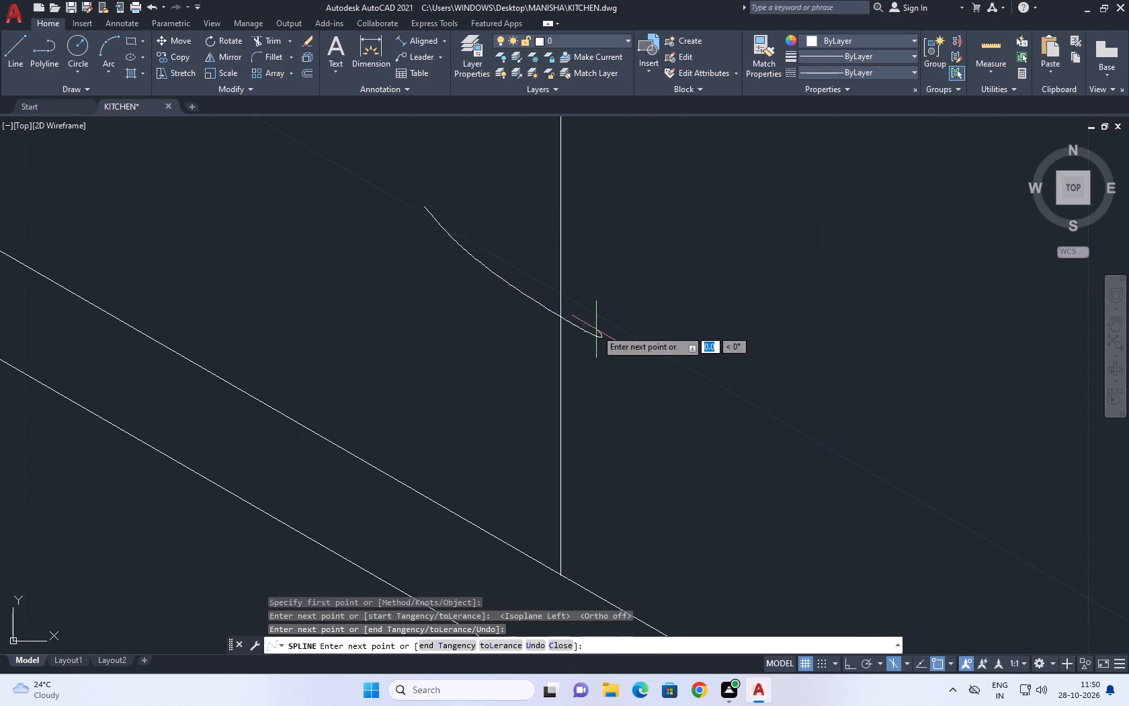
{"action": "scroll", "coordinate": [703, 357], "scroll_direction": "down", "scroll_amount": 1}
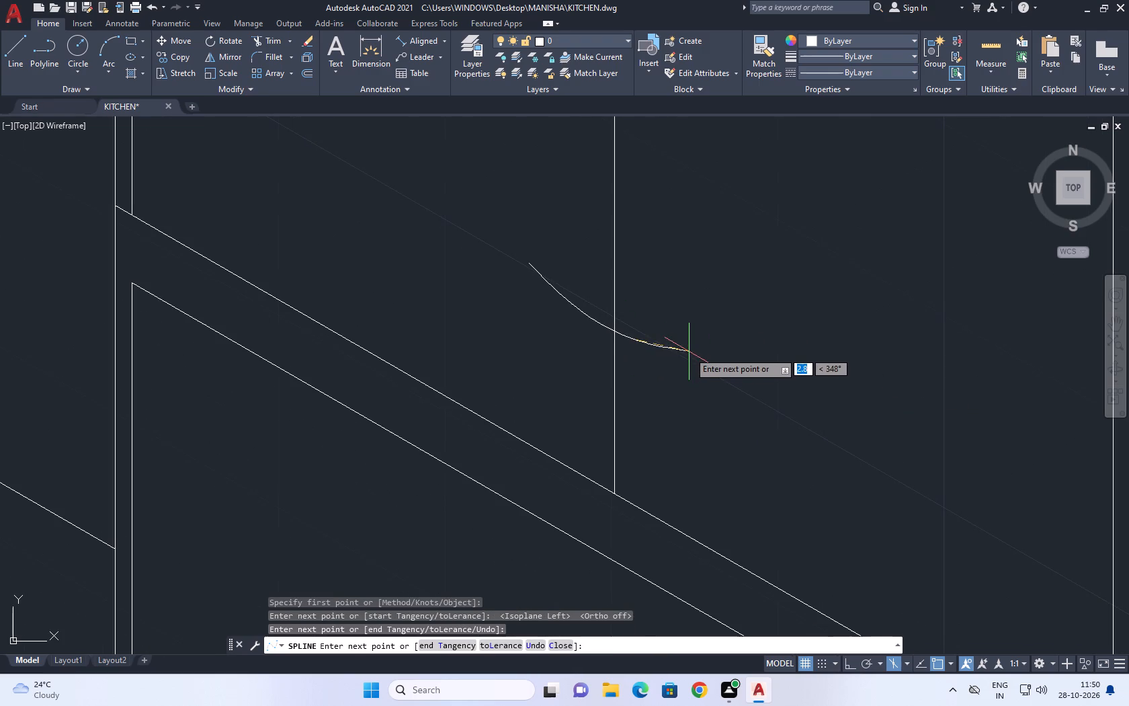
{"action": "left_click", "coordinate": [689, 350]}
{"action": "key", "text": "Return"}
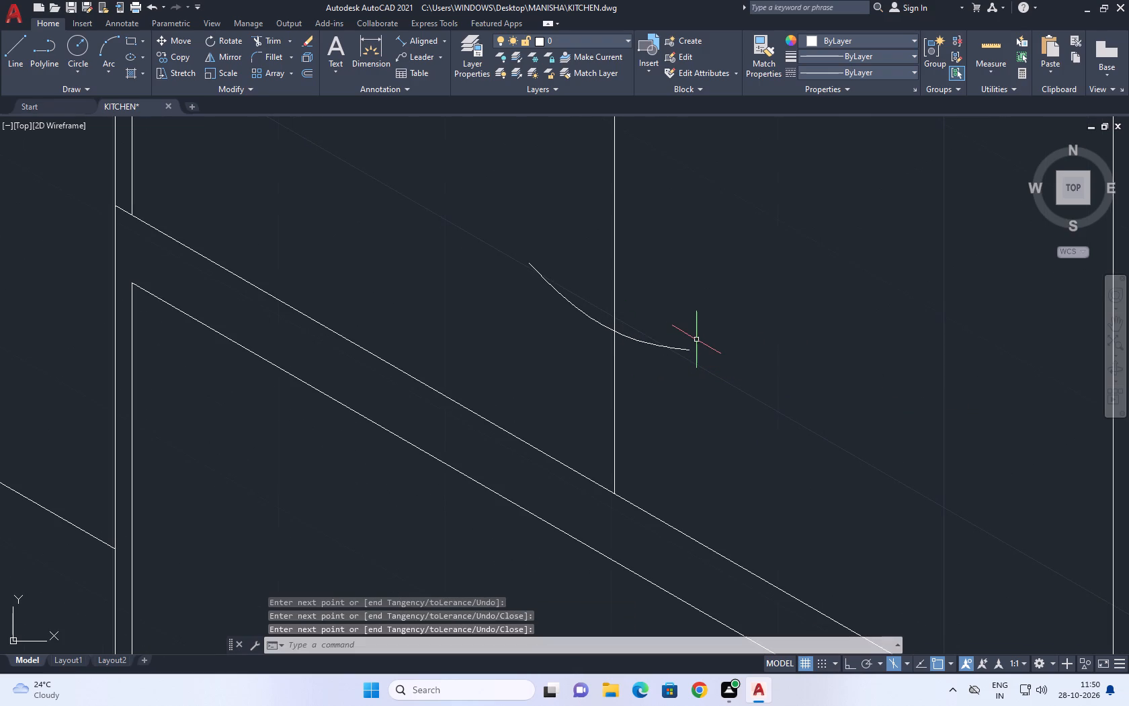
Move the new spline about 1.4 units along the 330° isometric direction so it sits more centrally across the upper cabinet divider.
{"action": "scroll", "coordinate": [728, 334], "scroll_direction": "up", "scroll_amount": 2}
{"action": "left_click_drag", "start_coordinate": [714, 298], "coordinate": [698, 315]}
{"action": "left_click", "coordinate": [580, 445]}
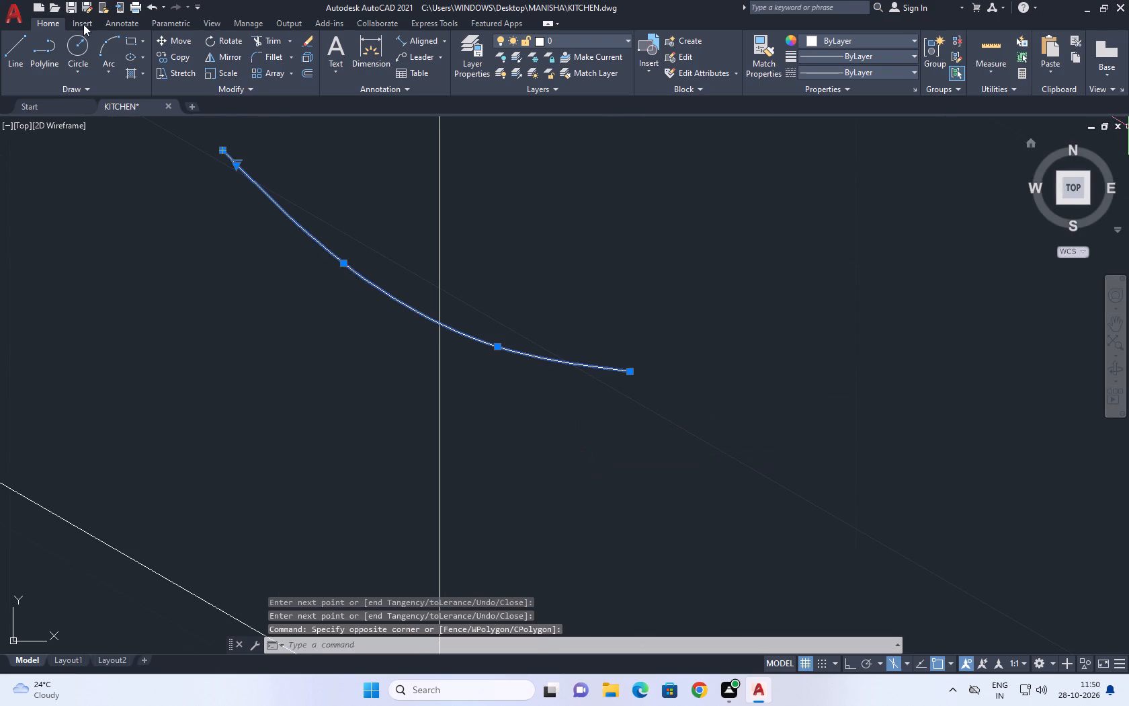
{"action": "left_click", "coordinate": [181, 44]}
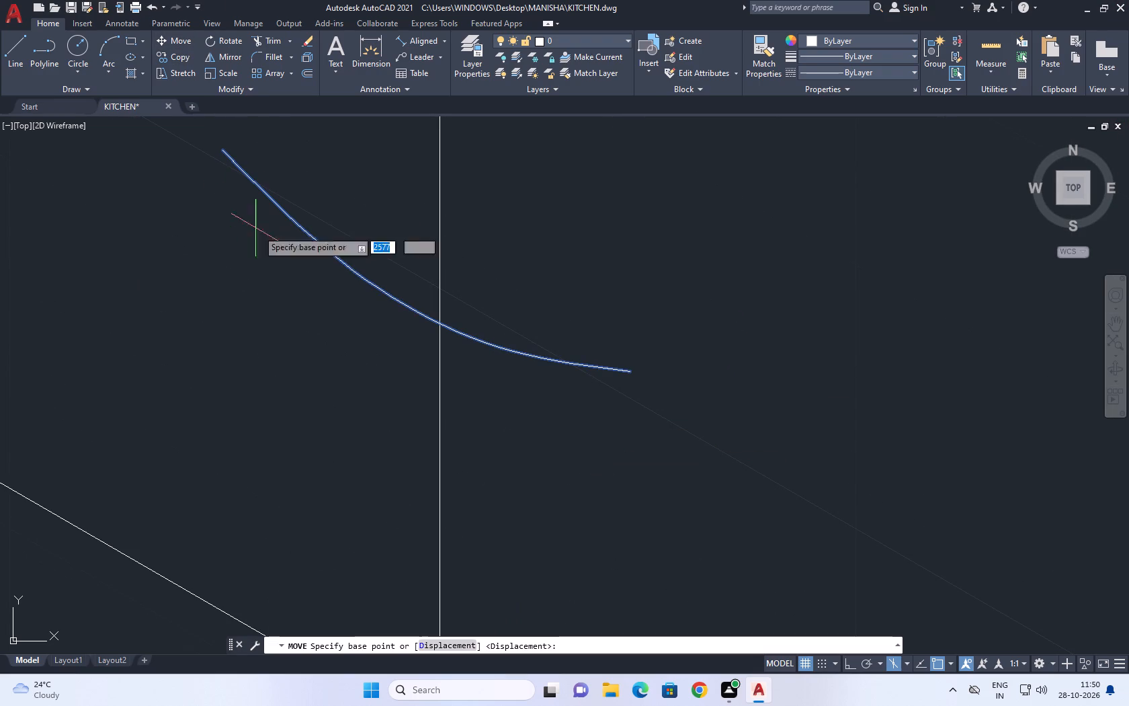
{"action": "left_click", "coordinate": [378, 290]}
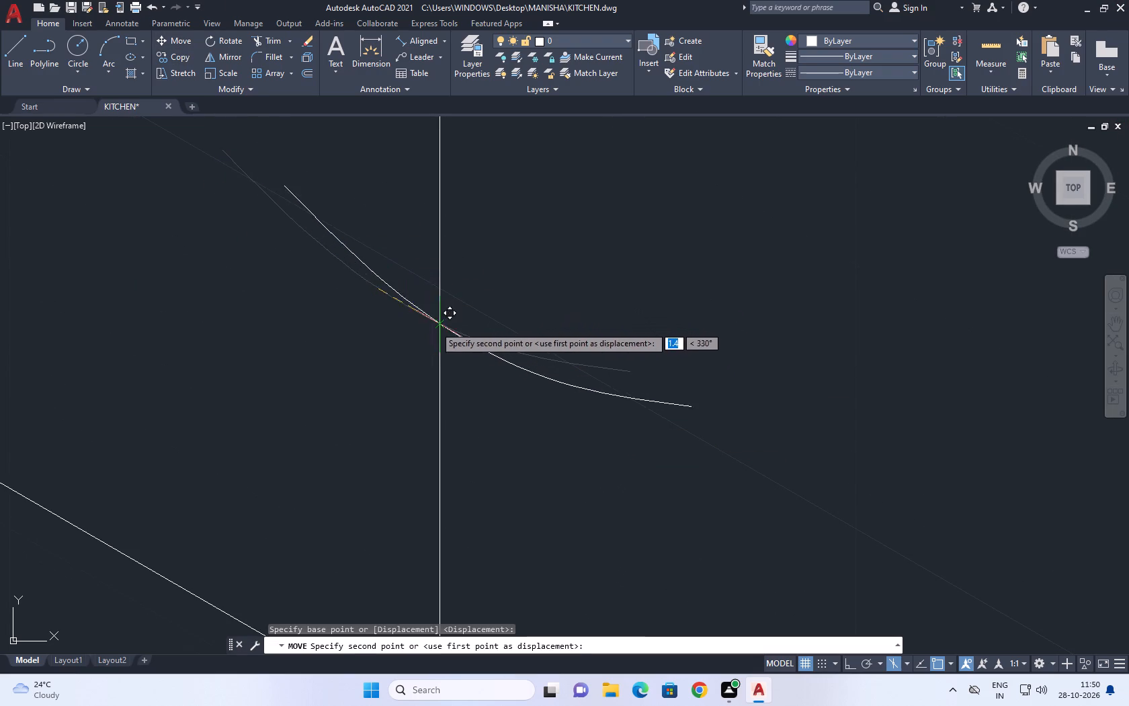
{"action": "left_click_drag", "start_coordinate": [435, 325], "coordinate": [441, 325]}
Reshape the spline by raising its right end, shifting the third point up and left, and moving the second point down and left.
{"action": "scroll", "coordinate": [544, 350], "scroll_direction": "down", "scroll_amount": 2}
{"action": "scroll", "coordinate": [518, 360], "scroll_direction": "up", "scroll_amount": 1}
{"action": "left_click_drag", "start_coordinate": [575, 348], "coordinate": [558, 358]}
{"action": "scroll", "coordinate": [544, 372], "scroll_direction": "up", "scroll_amount": 1}
{"action": "left_click_drag", "start_coordinate": [546, 389], "coordinate": [544, 398]}
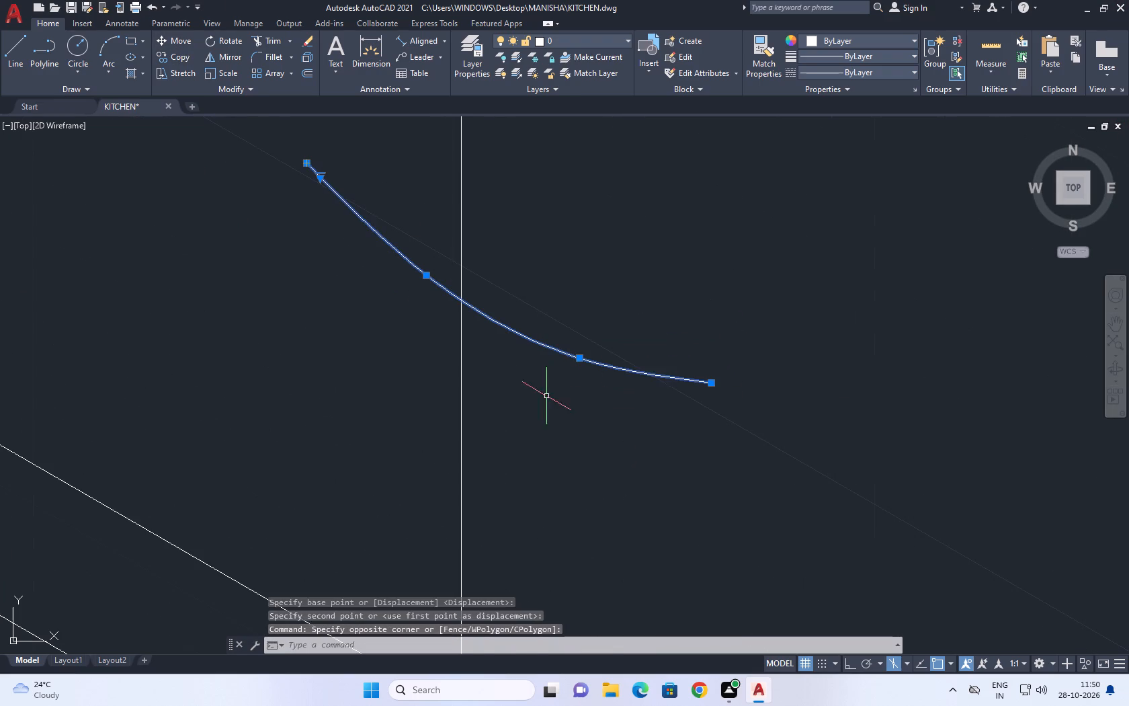
{"action": "left_click", "coordinate": [714, 386]}
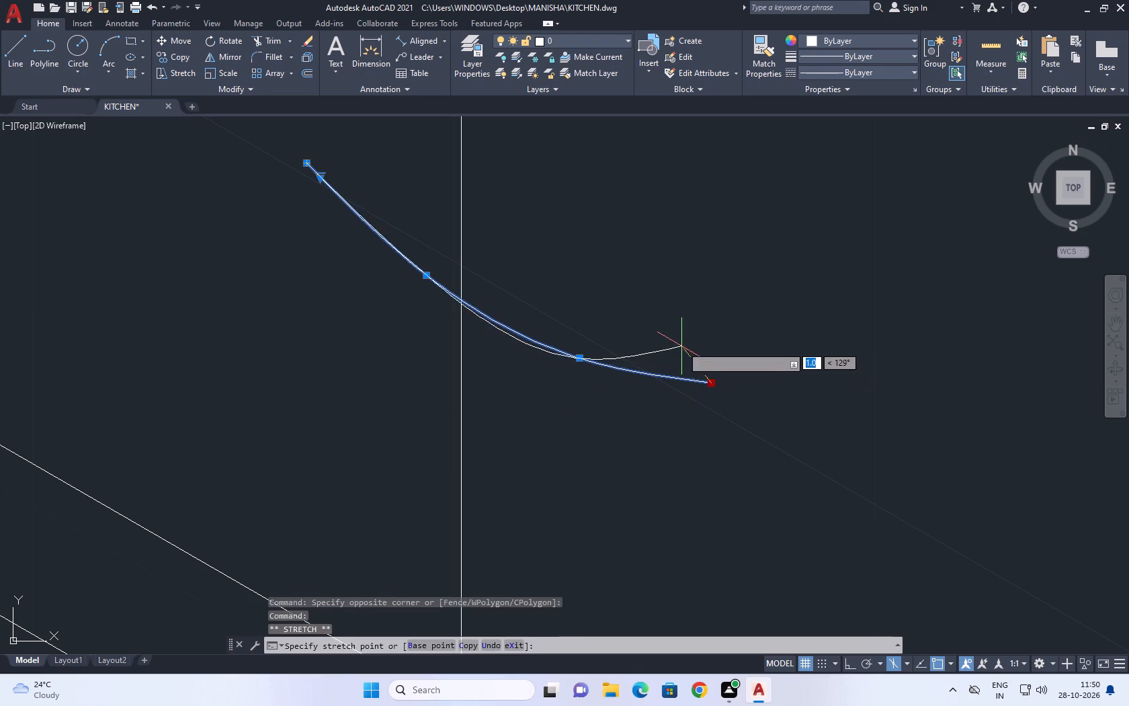
{"action": "left_click", "coordinate": [681, 342]}
{"action": "left_click", "coordinate": [579, 358]}
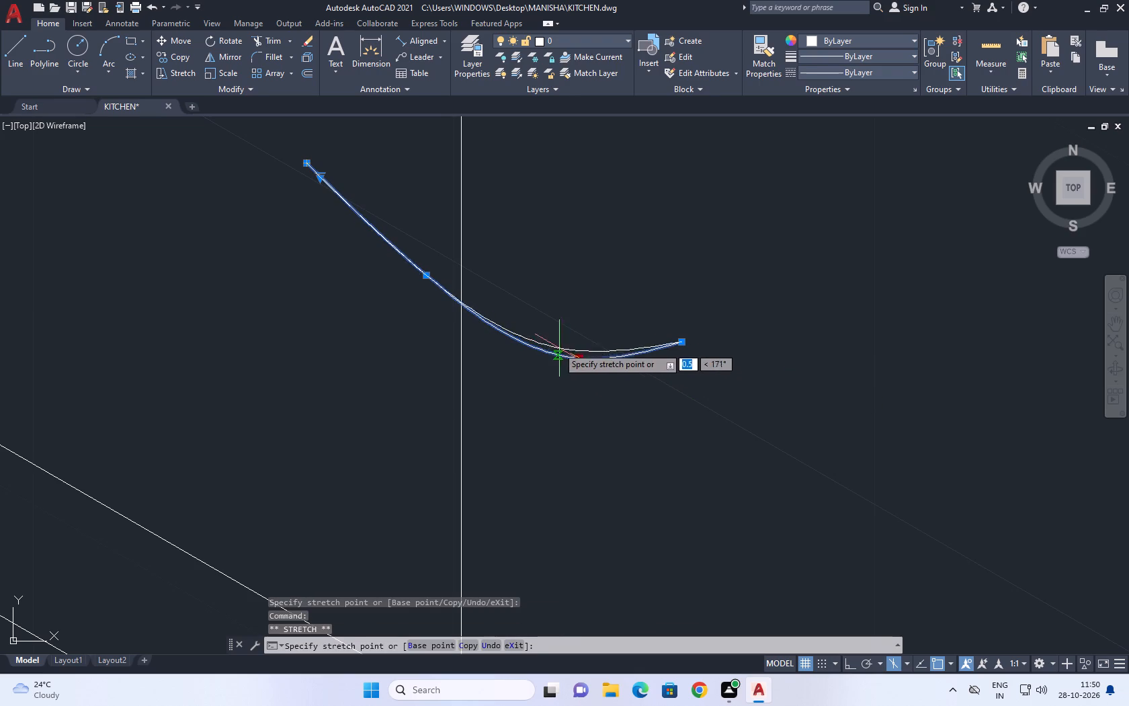
{"action": "left_click", "coordinate": [526, 329]}
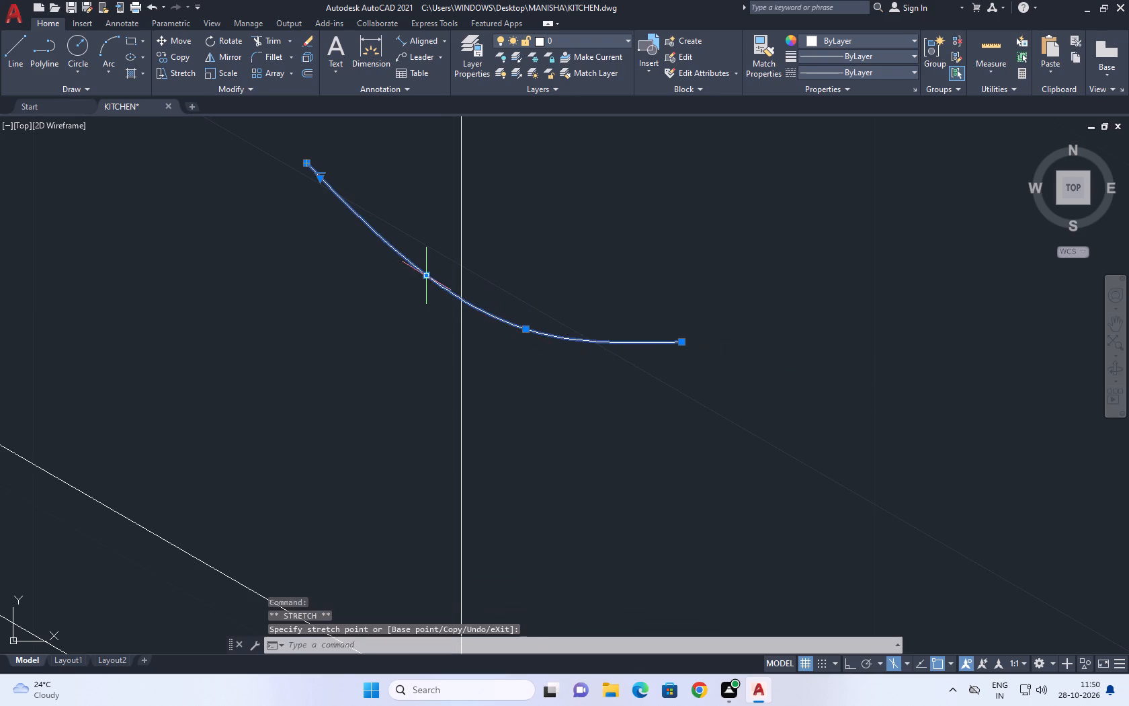
{"action": "left_click", "coordinate": [425, 273]}
{"action": "left_click", "coordinate": [401, 284]}
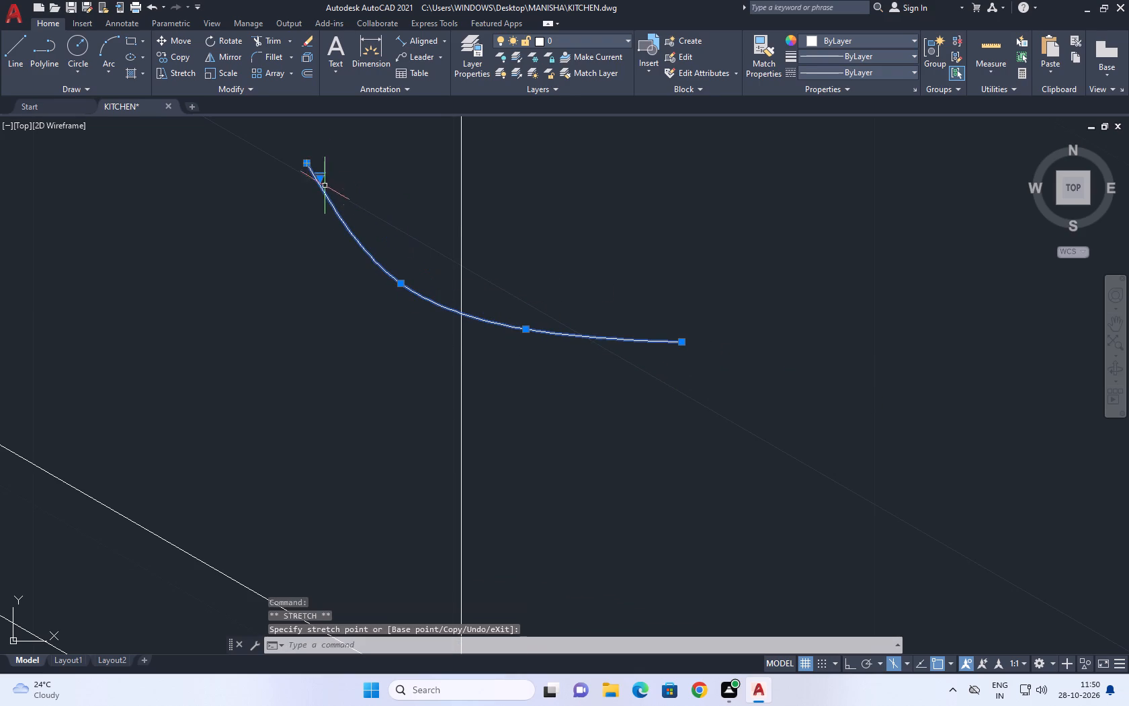
Copy the reshaped spline a short distance straight below the original to form the lower edge of the curved handle.
{"action": "scroll", "coordinate": [525, 327], "scroll_direction": "down", "scroll_amount": 2}
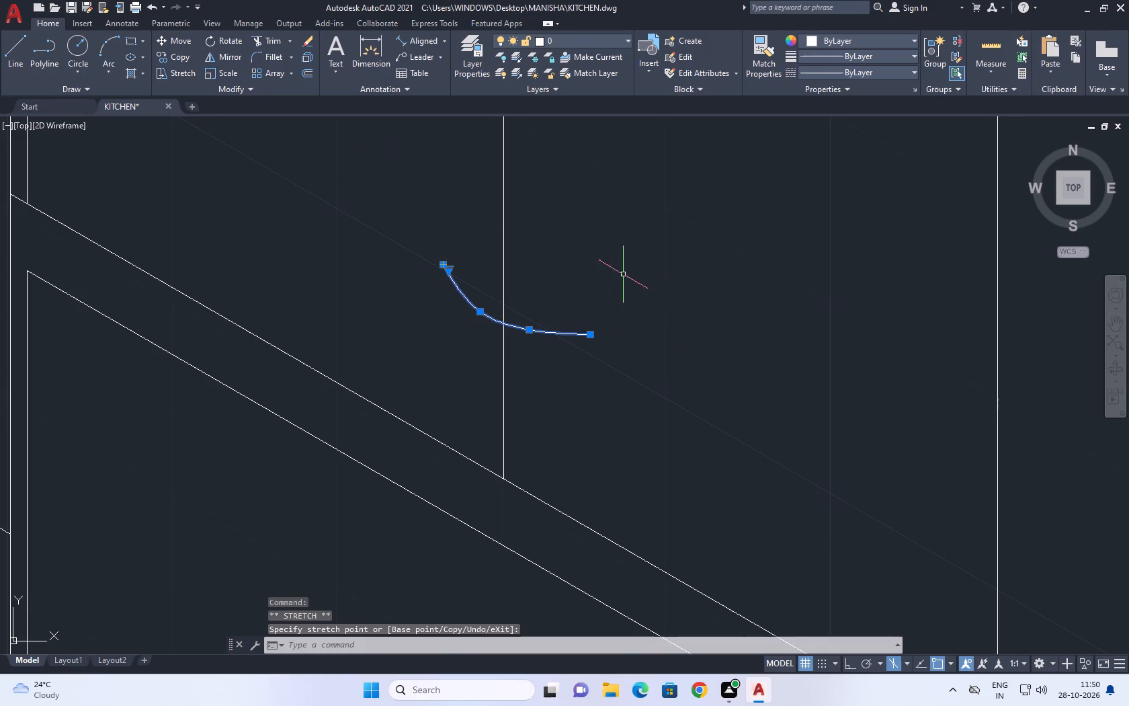
{"action": "left_click", "coordinate": [181, 52]}
{"action": "left_click", "coordinate": [597, 288]}
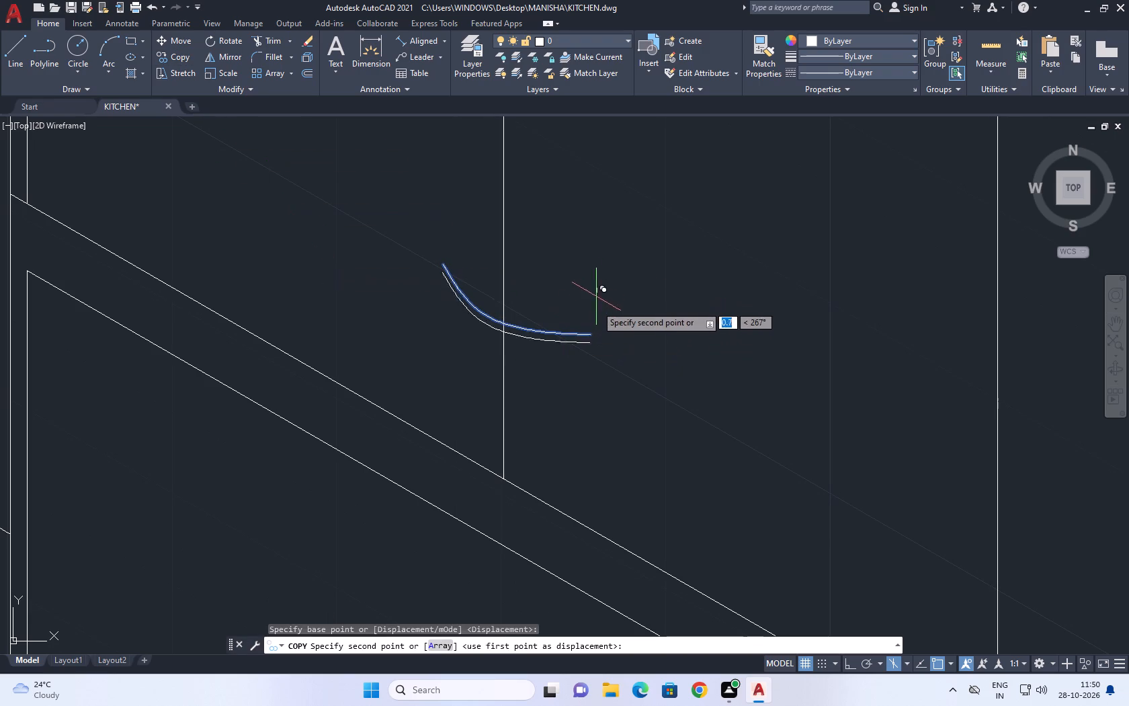
{"action": "left_click", "coordinate": [595, 315]}
{"action": "right_click", "coordinate": [616, 260]}
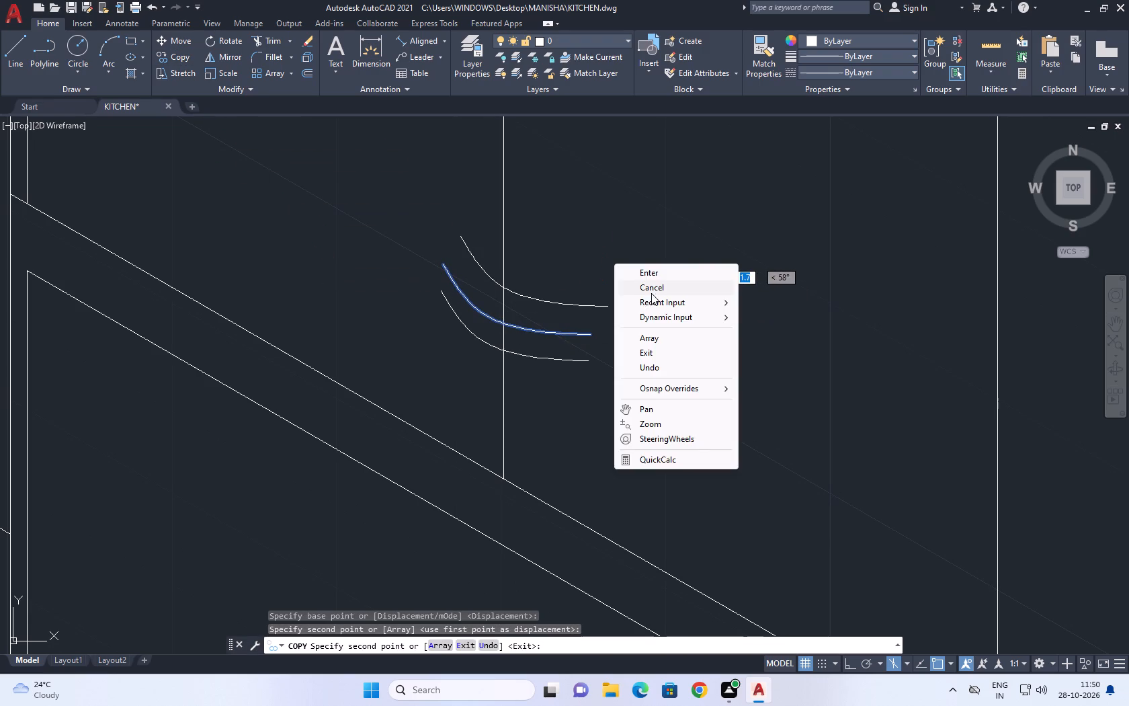
{"action": "left_click", "coordinate": [656, 288]}
Trim away the piece of the cabinet divider between the two curves.
{"action": "left_click", "coordinate": [277, 39]}
{"action": "left_click", "coordinate": [517, 335]}
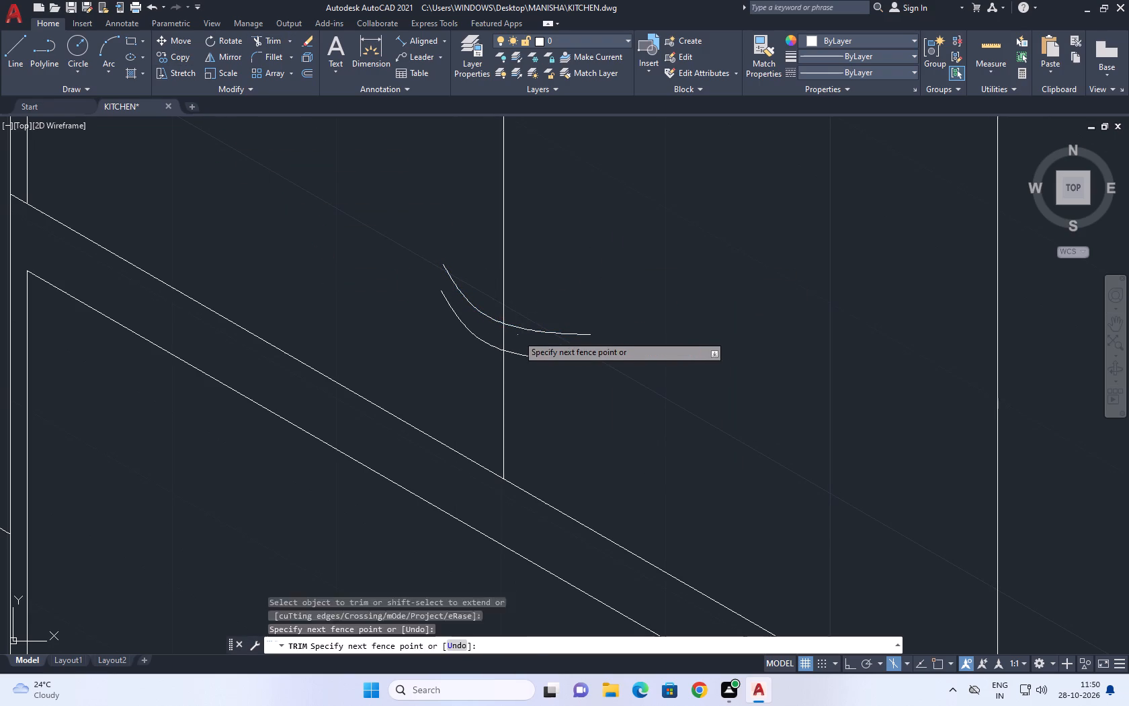
{"action": "left_click", "coordinate": [501, 332]}
{"action": "right_click", "coordinate": [563, 256]}
{"action": "left_click", "coordinate": [616, 279]}
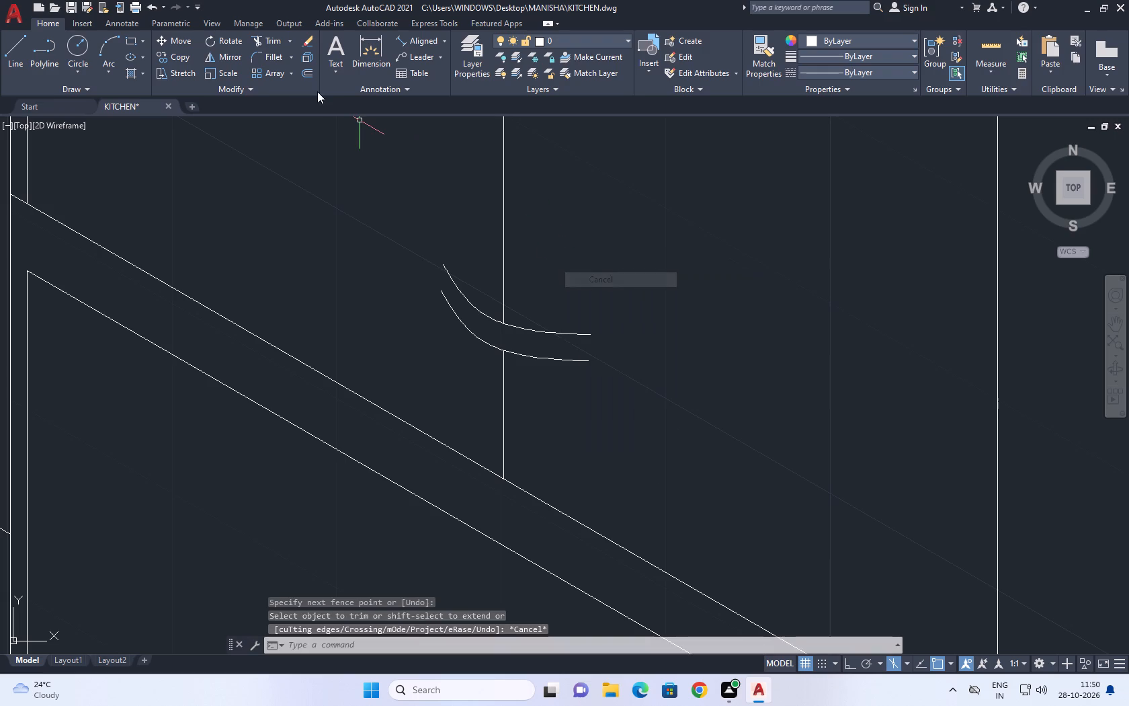
Close the right end of the two curves with a three-point arc bulging outward.
{"action": "left_click", "coordinate": [112, 45]}
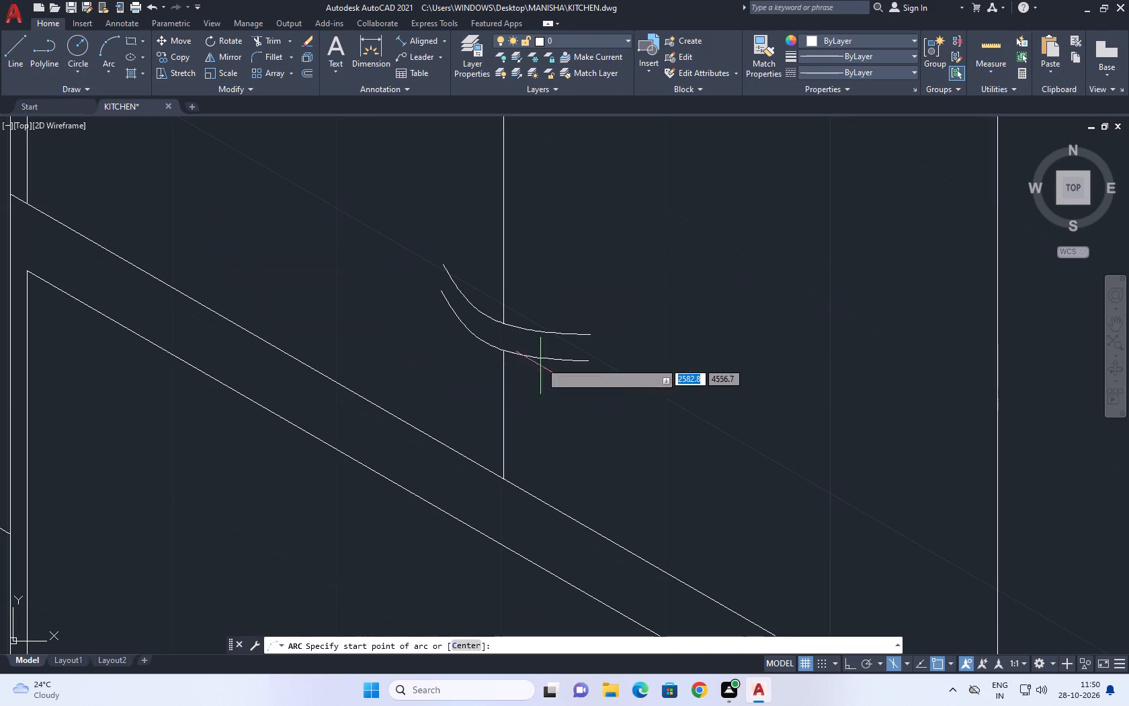
{"action": "scroll", "coordinate": [598, 352], "scroll_direction": "up", "scroll_amount": 2}
{"action": "left_click", "coordinate": [575, 311]}
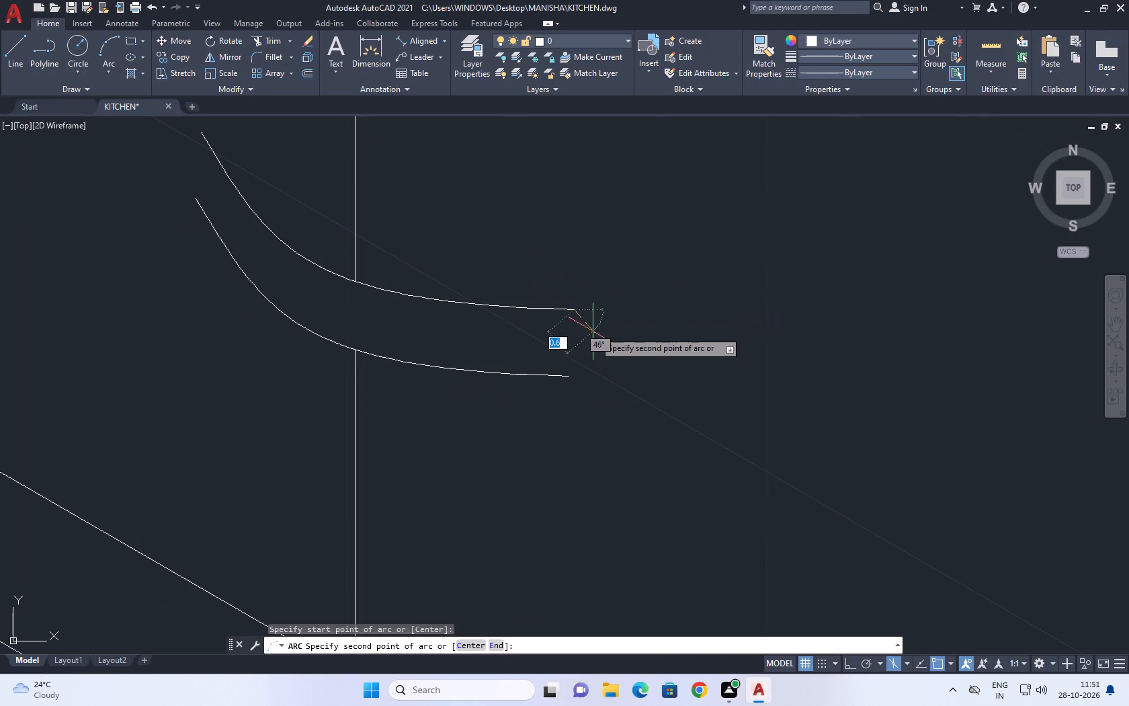
{"action": "left_click", "coordinate": [587, 336]}
{"action": "left_click", "coordinate": [573, 373]}
{"action": "scroll", "coordinate": [593, 344], "scroll_direction": "down", "scroll_amount": 1}
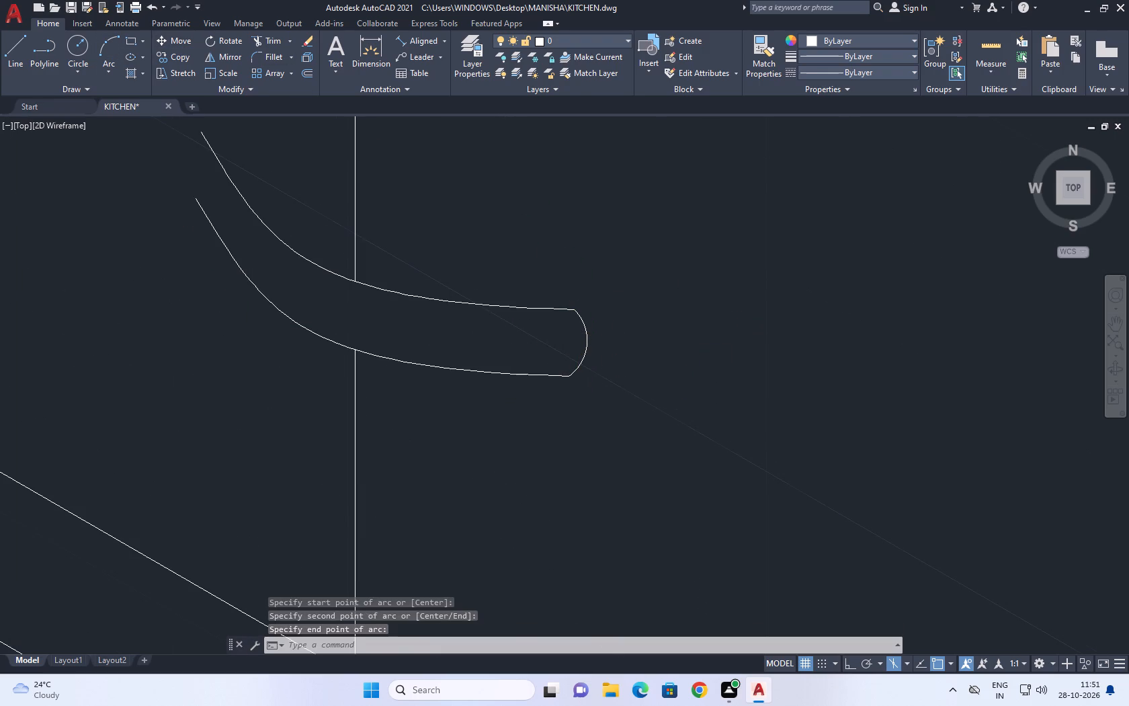
Close the left end of the two curves with a three-point arc bulging outward.
{"action": "middle_click_drag", "start_coordinate": [496, 308], "coordinate": [582, 409]}
{"action": "right_click", "coordinate": [434, 292]}
{"action": "left_click", "coordinate": [498, 296]}
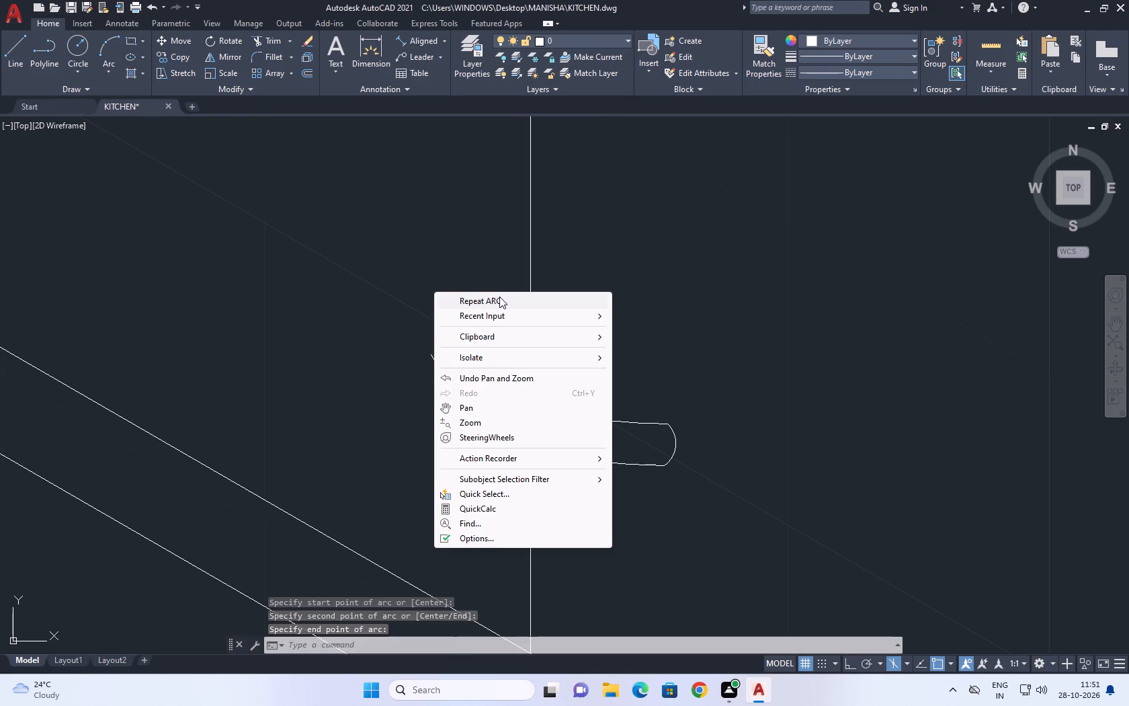
{"action": "scroll", "coordinate": [417, 323], "scroll_direction": "up", "scroll_amount": 3}
{"action": "left_click", "coordinate": [433, 305]}
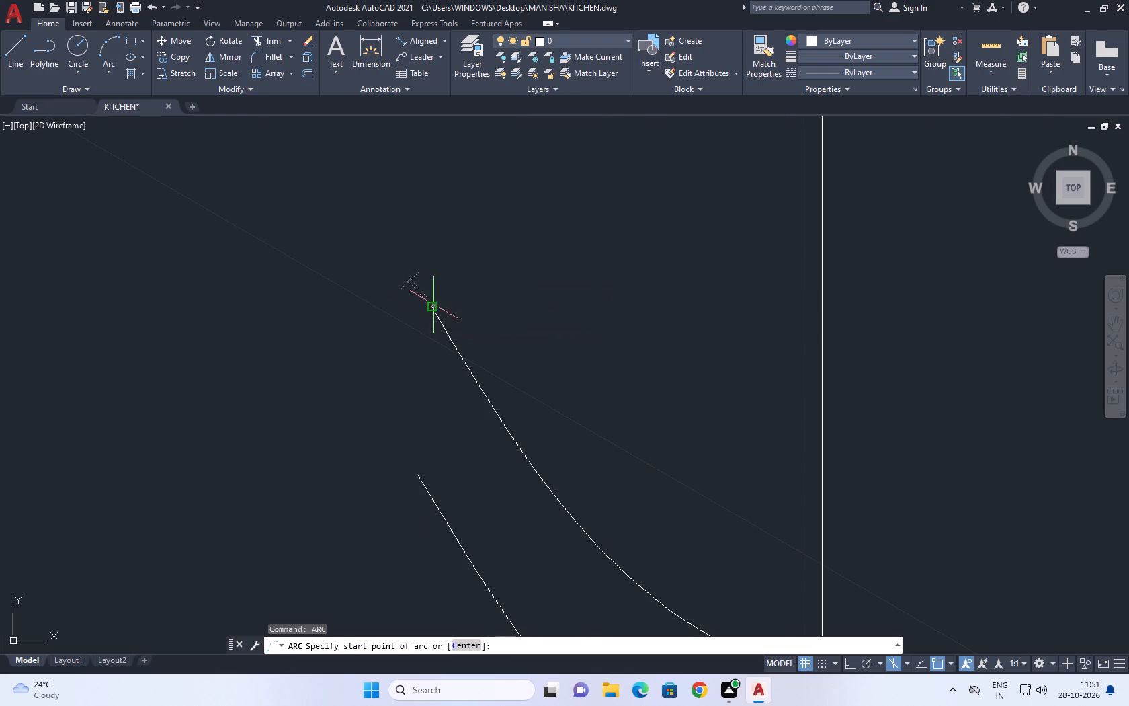
{"action": "left_click", "coordinate": [378, 349]}
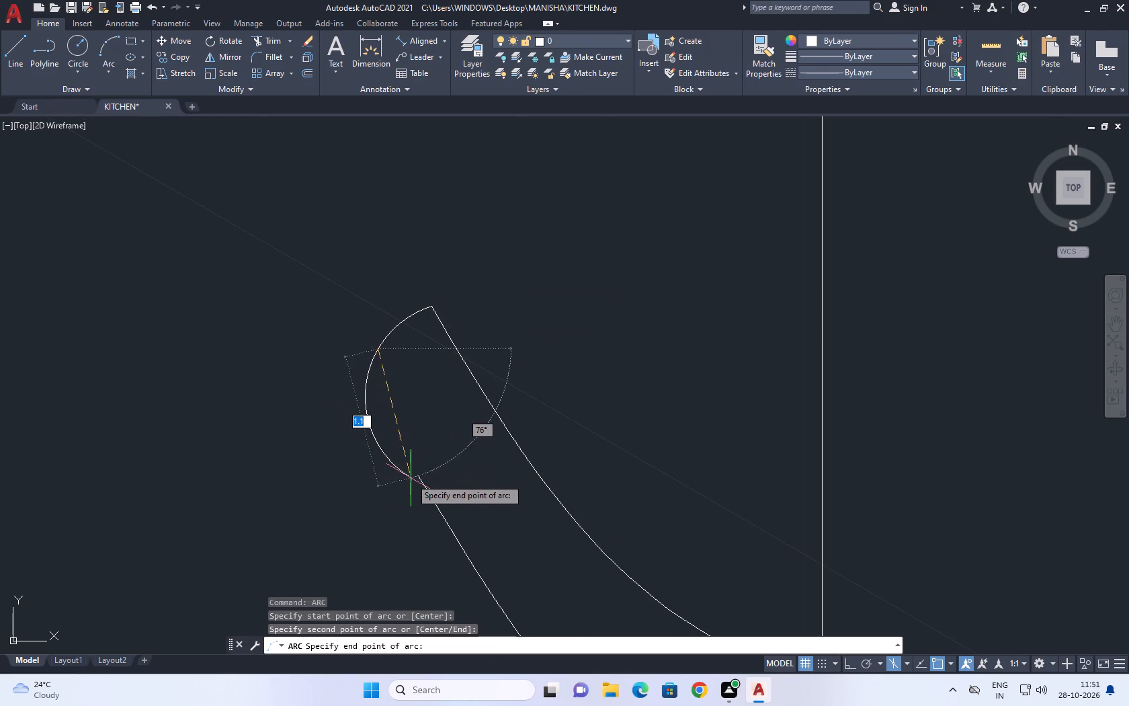
{"action": "left_click", "coordinate": [419, 474]}
Flatten the left end arc by pulling its midpoint inward toward the curves.
{"action": "scroll", "coordinate": [409, 382], "scroll_direction": "up", "scroll_amount": 2}
{"action": "left_click_drag", "start_coordinate": [384, 356], "coordinate": [370, 354]}
{"action": "left_click", "coordinate": [253, 295]}
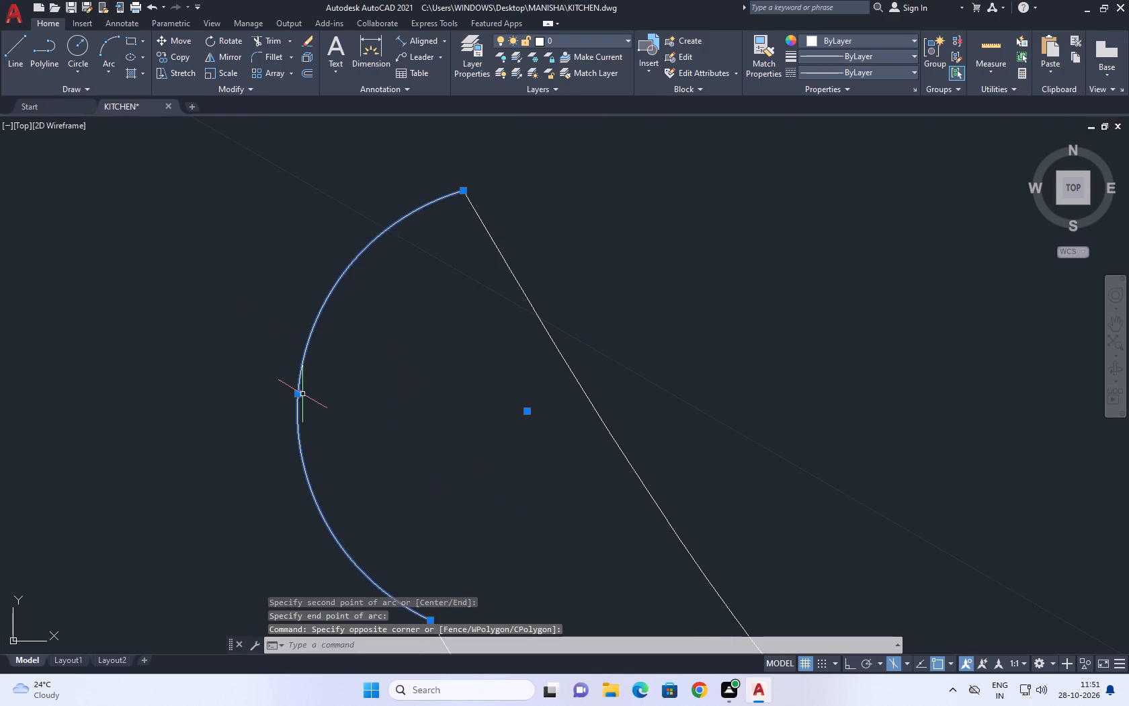
{"action": "left_click", "coordinate": [297, 393]}
{"action": "left_click", "coordinate": [358, 390]}
Stretch the shared endpoint of the lower curve and left end arc slightly down and outward.
{"action": "scroll", "coordinate": [432, 362], "scroll_direction": "down", "scroll_amount": 5}
{"action": "middle_click_drag", "start_coordinate": [434, 420], "coordinate": [431, 359]}
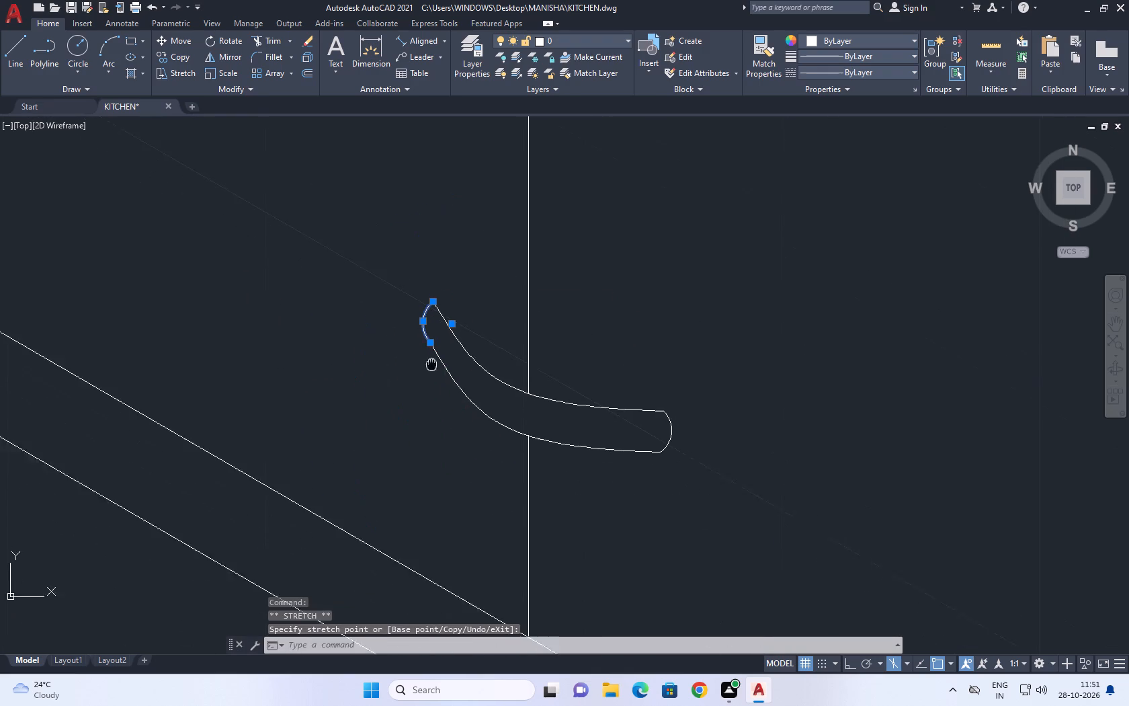
{"action": "middle_click_drag", "start_coordinate": [431, 359], "coordinate": [431, 357]}
{"action": "scroll", "coordinate": [453, 344], "scroll_direction": "up", "scroll_amount": 2}
{"action": "left_click_drag", "start_coordinate": [454, 341], "coordinate": [433, 358]}
{"action": "left_click", "coordinate": [401, 384]}
{"action": "left_click", "coordinate": [390, 292]}
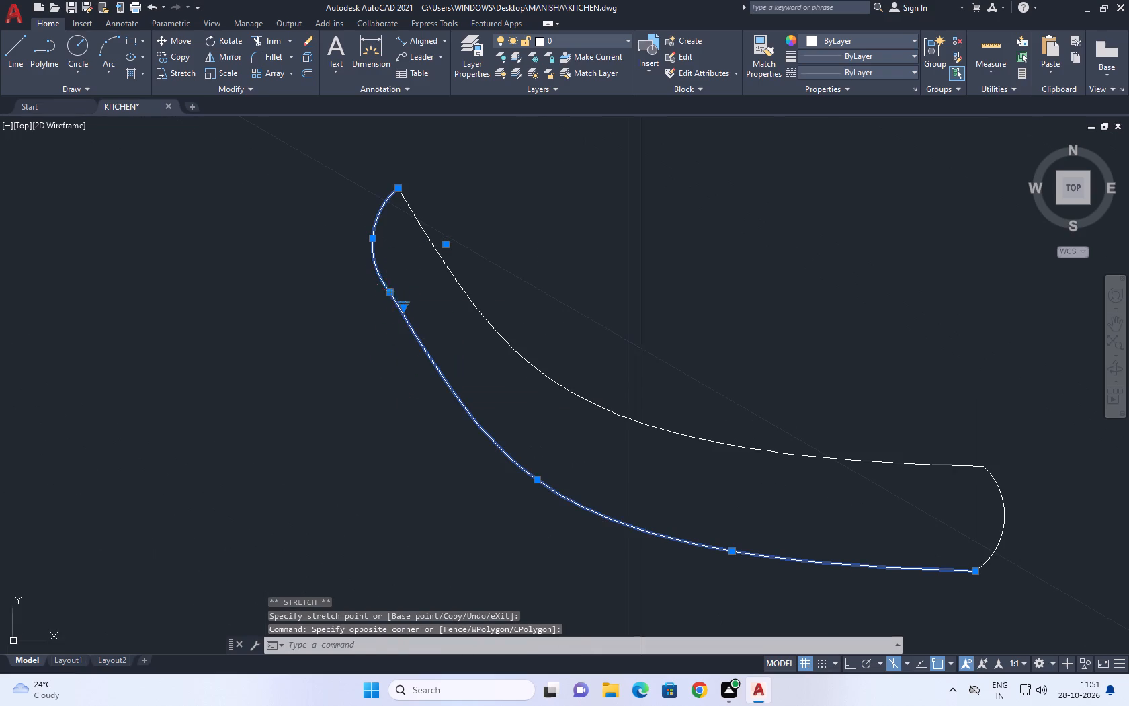
{"action": "left_click", "coordinate": [378, 305]}
Stretch the shared endpoint of the lower curve and right end arc upward to narrow and round that end.
{"action": "scroll", "coordinate": [459, 307], "scroll_direction": "down", "scroll_amount": 2}
{"action": "middle_click_drag", "start_coordinate": [544, 358], "coordinate": [543, 404]}
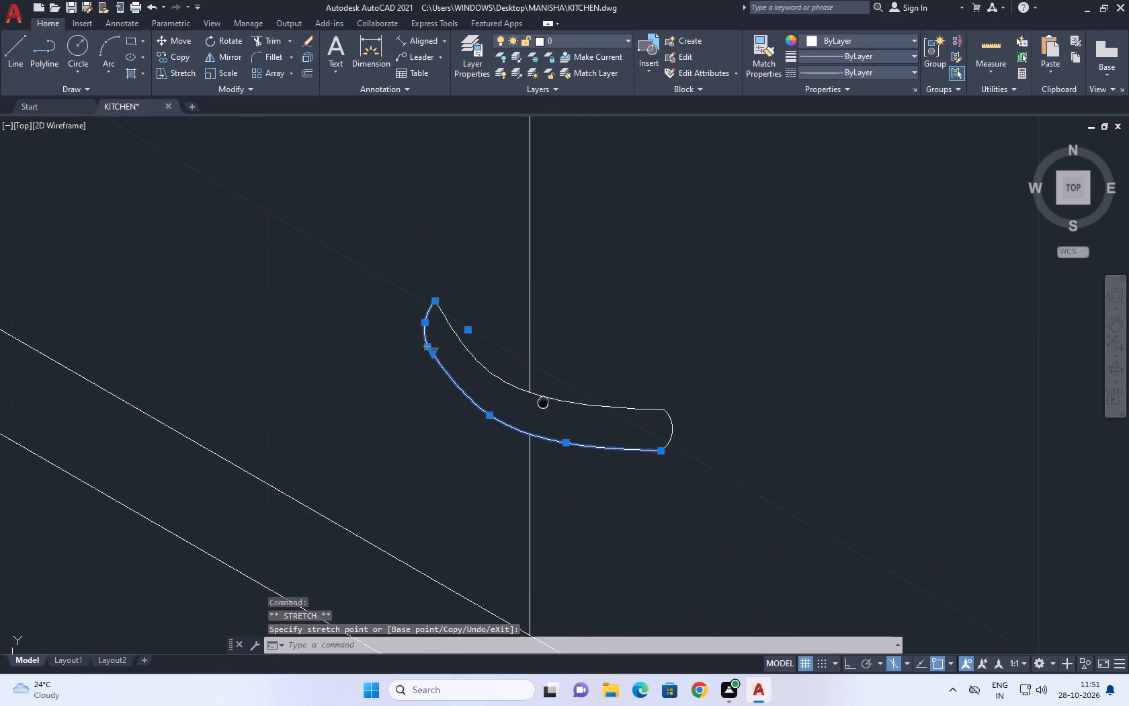
{"action": "middle_click_drag", "start_coordinate": [543, 404], "coordinate": [543, 407]}
{"action": "scroll", "coordinate": [662, 492], "scroll_direction": "up", "scroll_amount": 3}
{"action": "left_click_drag", "start_coordinate": [715, 395], "coordinate": [684, 364]}
{"action": "left_click", "coordinate": [637, 286]}
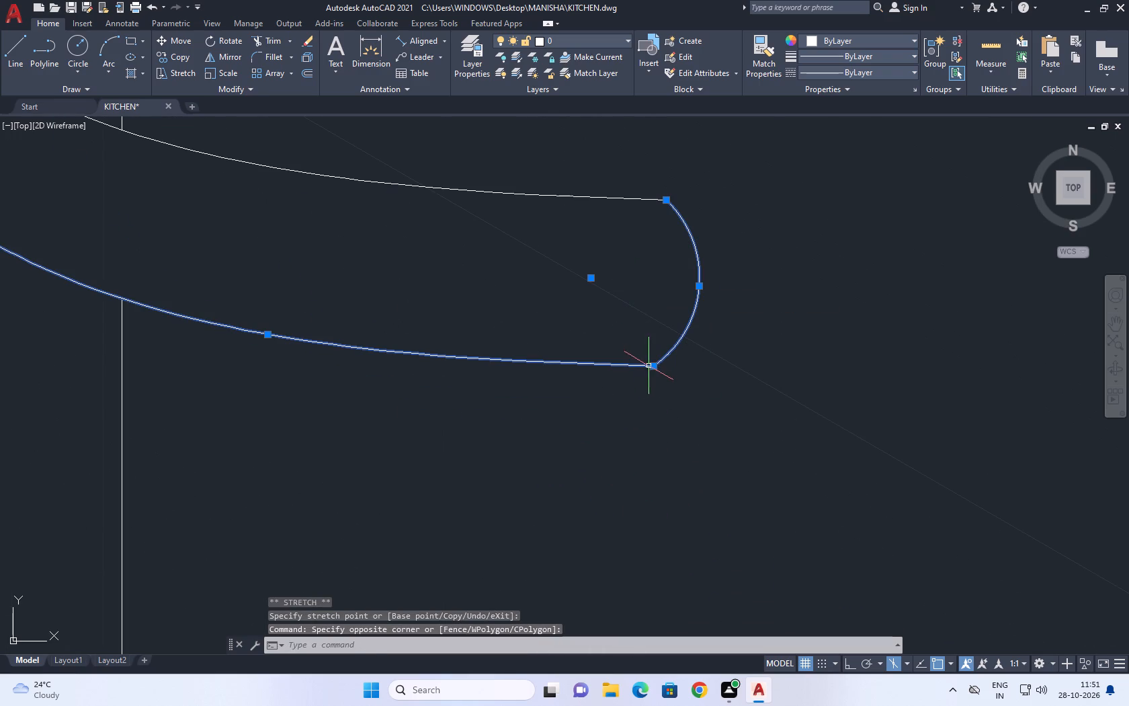
{"action": "left_click", "coordinate": [654, 366]}
{"action": "left_click", "coordinate": [649, 329]}
{"action": "right_click", "coordinate": [717, 338]}
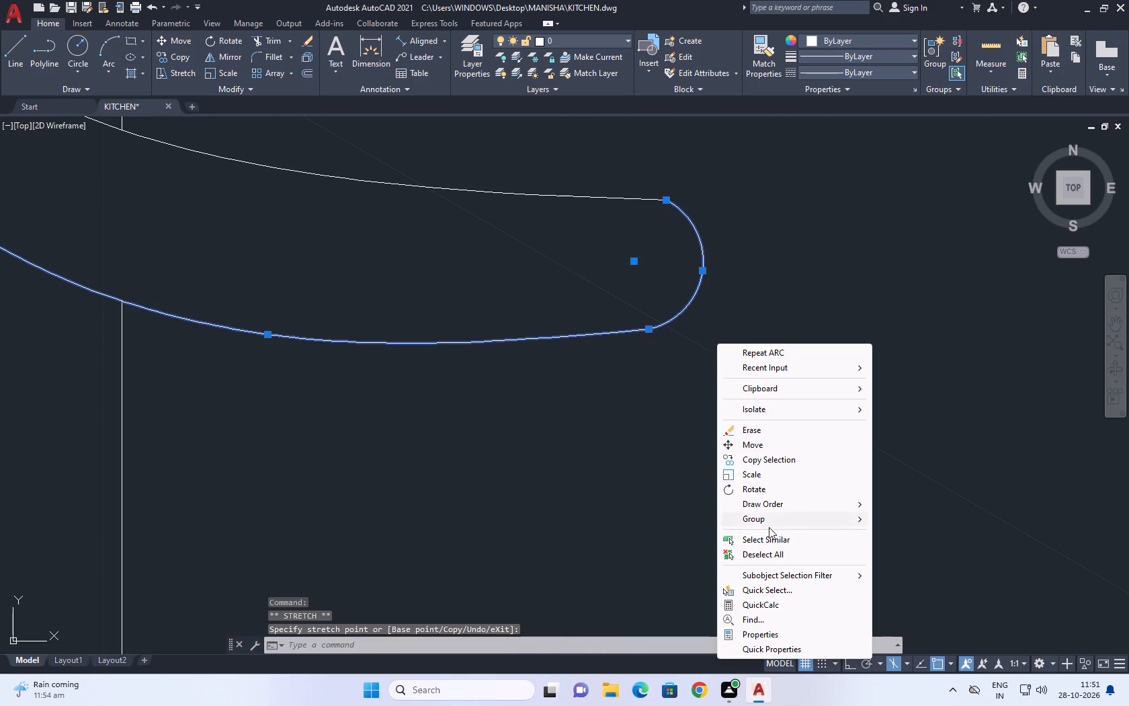
{"action": "left_click", "coordinate": [769, 559]}
Stretch the pointed upper-left tip, where the upper curve meets the end arc, slightly inward and deselect the curves.
{"action": "scroll", "coordinate": [639, 377], "scroll_direction": "down", "scroll_amount": 4}
{"action": "middle_click_drag", "start_coordinate": [581, 365], "coordinate": [608, 418]}
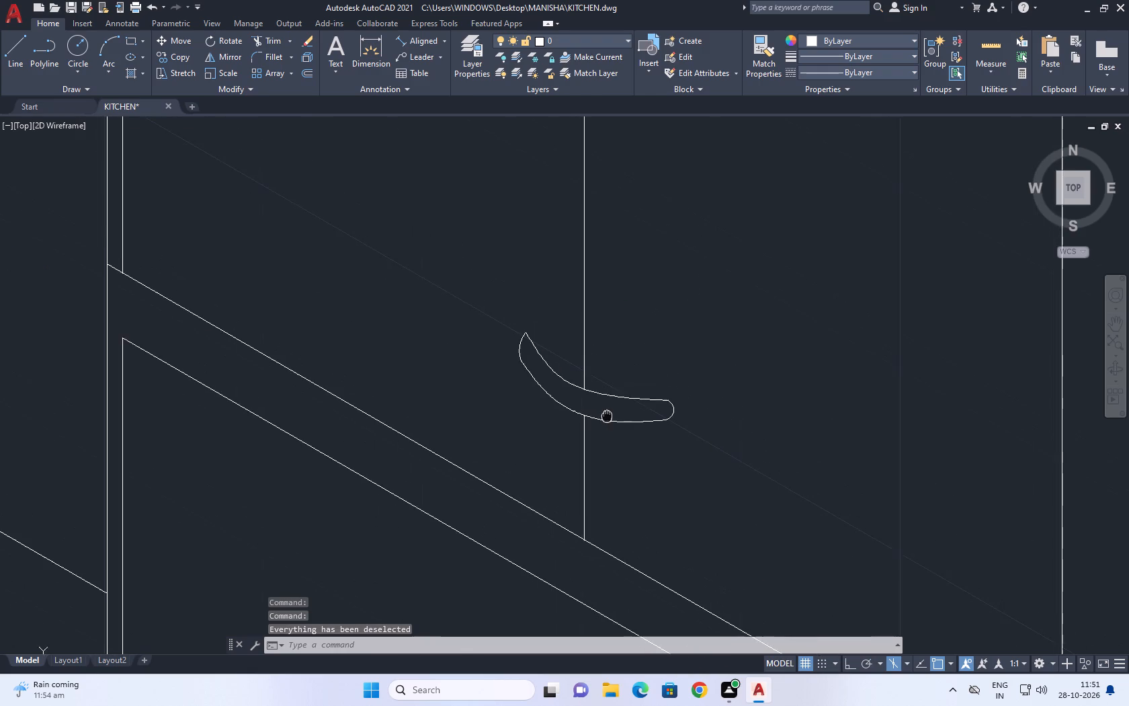
{"action": "middle_click_drag", "start_coordinate": [608, 418], "coordinate": [610, 418]}
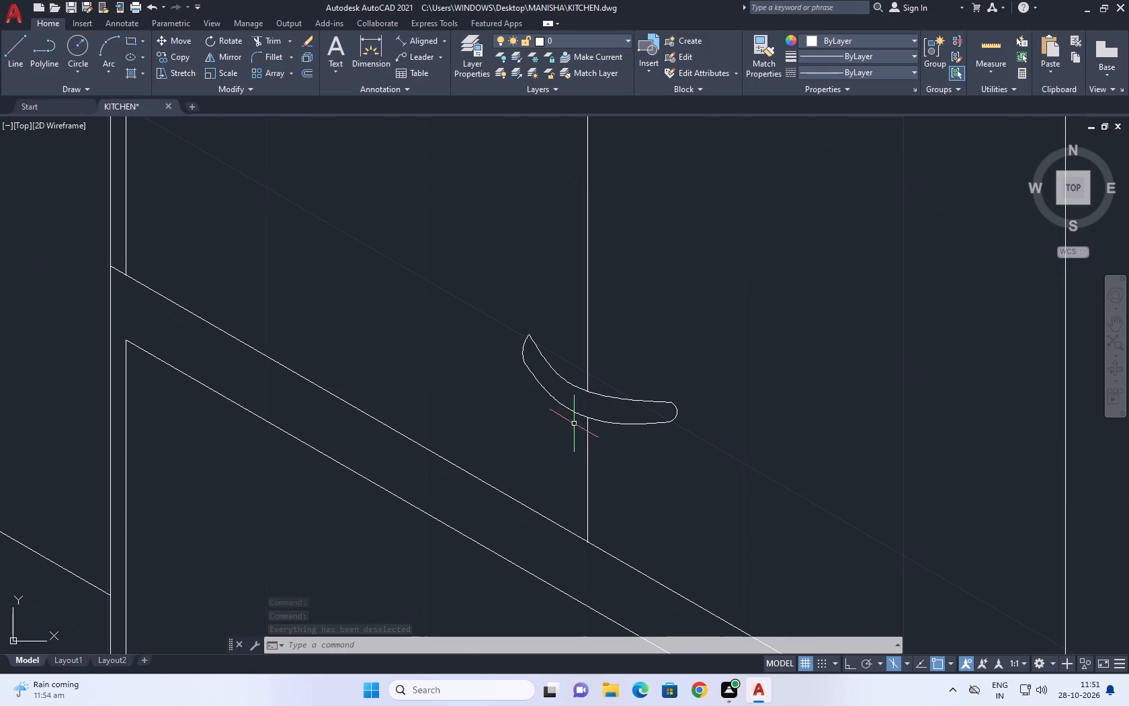
{"action": "scroll", "coordinate": [508, 325], "scroll_direction": "up", "scroll_amount": 3}
{"action": "scroll", "coordinate": [605, 395], "scroll_direction": "up", "scroll_amount": 2}
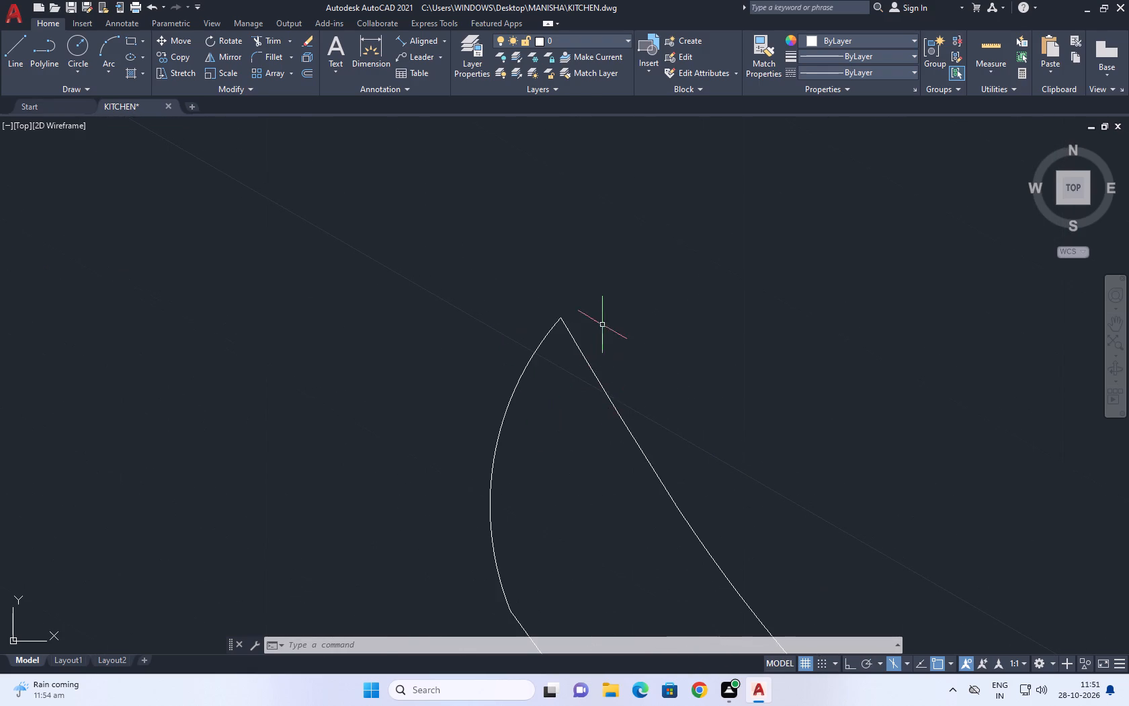
{"action": "left_click", "coordinate": [602, 323]}
{"action": "left_click", "coordinate": [528, 335]}
{"action": "left_click", "coordinate": [561, 319]}
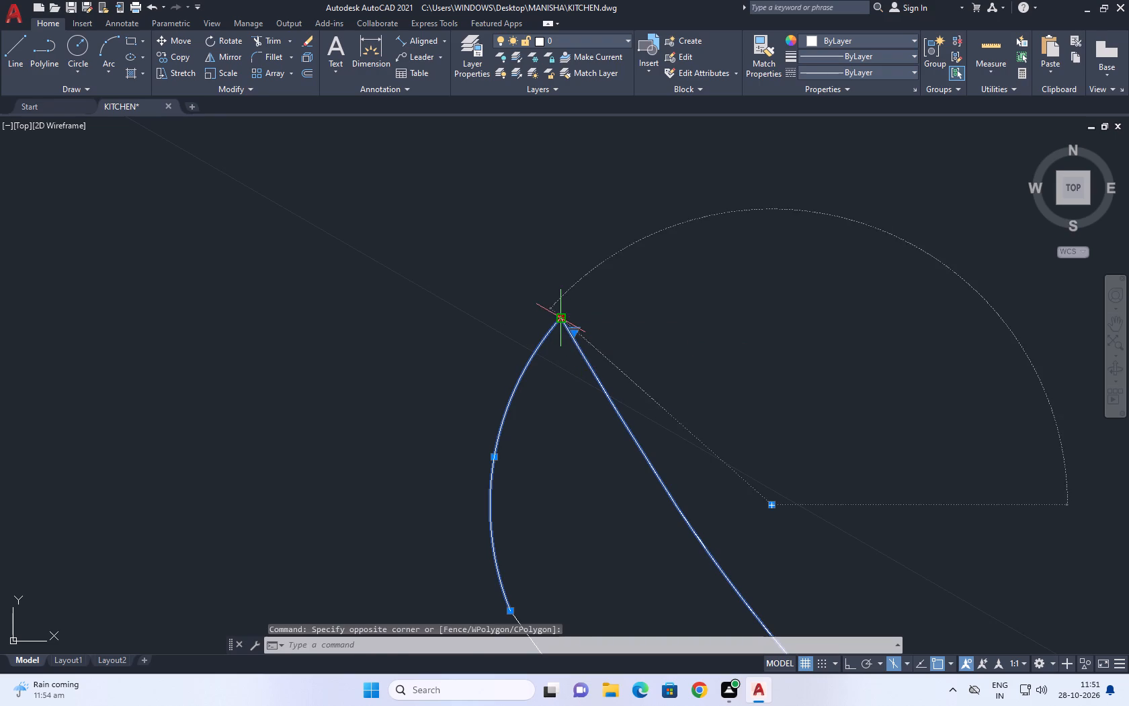
{"action": "left_click", "coordinate": [561, 336]}
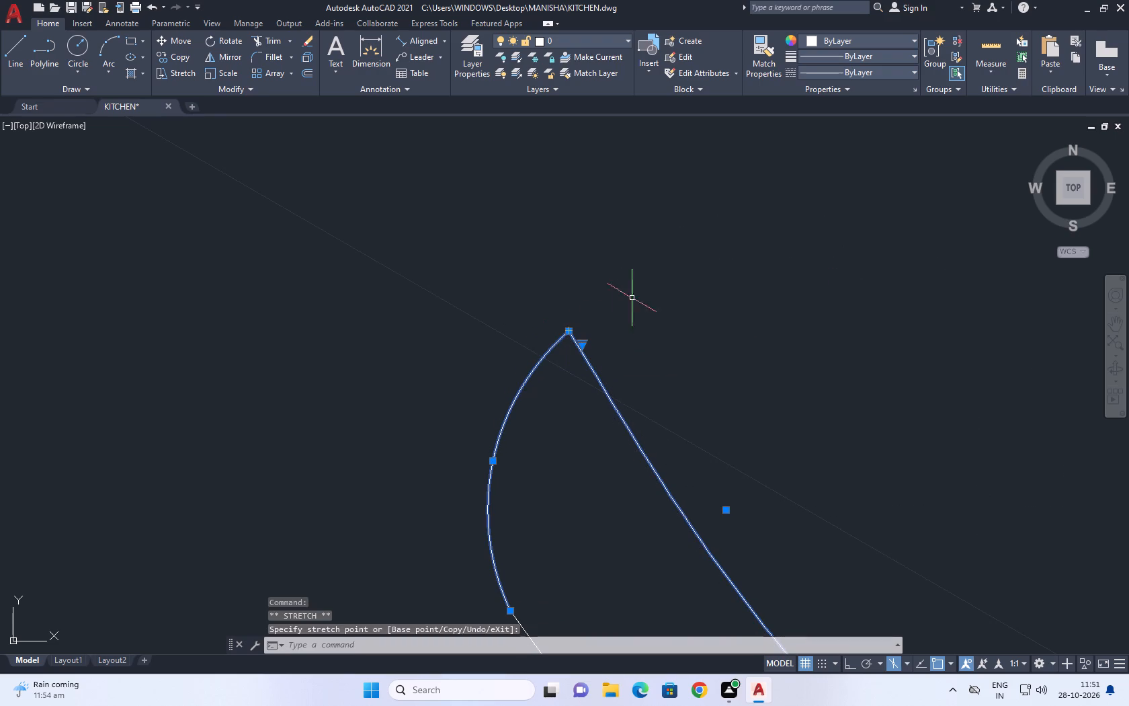
{"action": "right_click", "coordinate": [603, 254]}
{"action": "left_click", "coordinate": [650, 467]}
Trim the short end of the upper cabinet's bottom line between the tall unit's two closely spaced left edge lines.
{"action": "scroll", "coordinate": [548, 307], "scroll_direction": "down", "scroll_amount": 7}
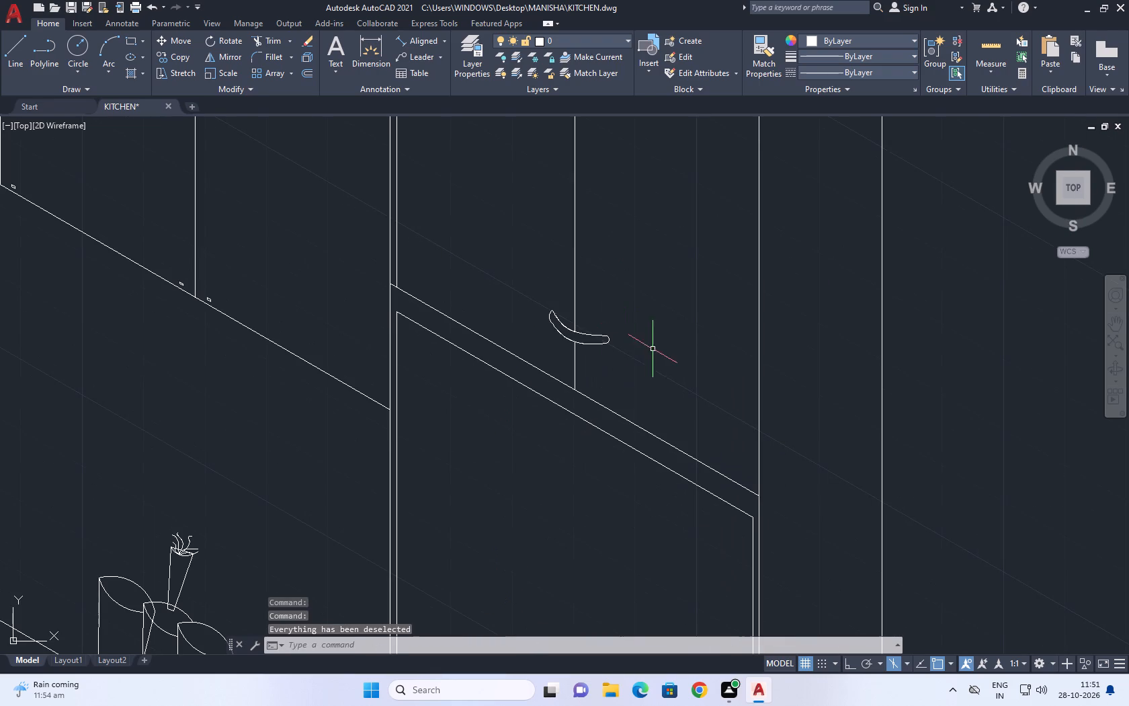
{"action": "middle_click_drag", "start_coordinate": [585, 358], "coordinate": [606, 451]}
{"action": "scroll", "coordinate": [611, 453], "scroll_direction": "down", "scroll_amount": 3}
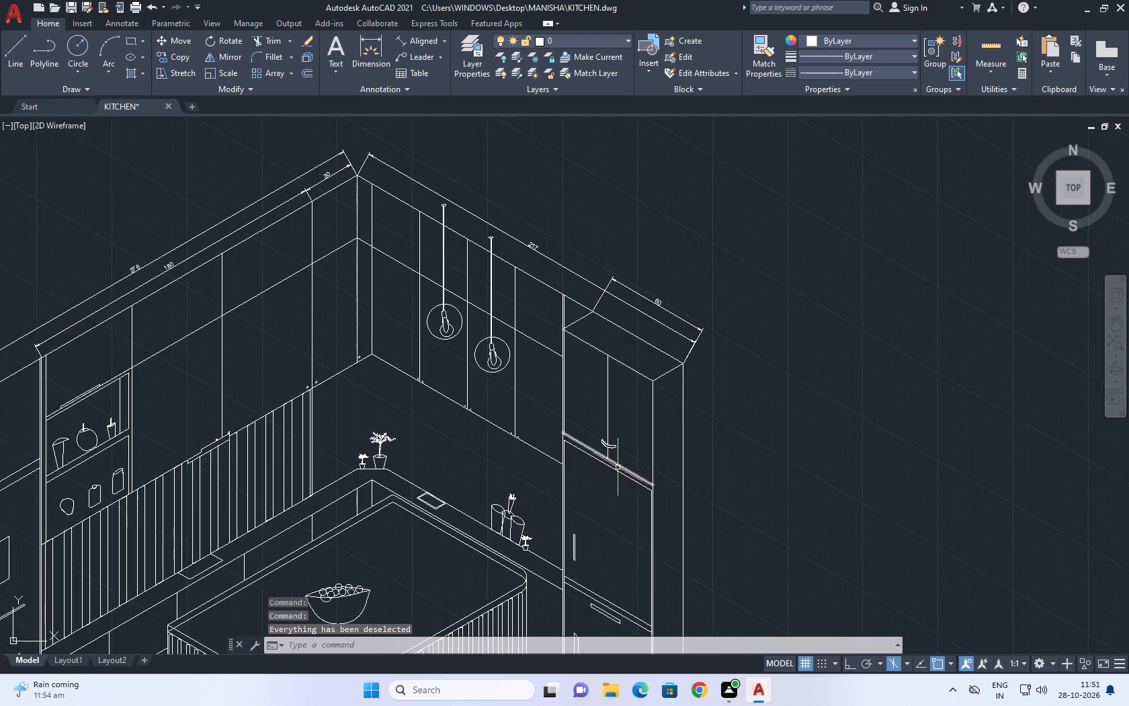
{"action": "middle_click_drag", "start_coordinate": [611, 471], "coordinate": [657, 278]}
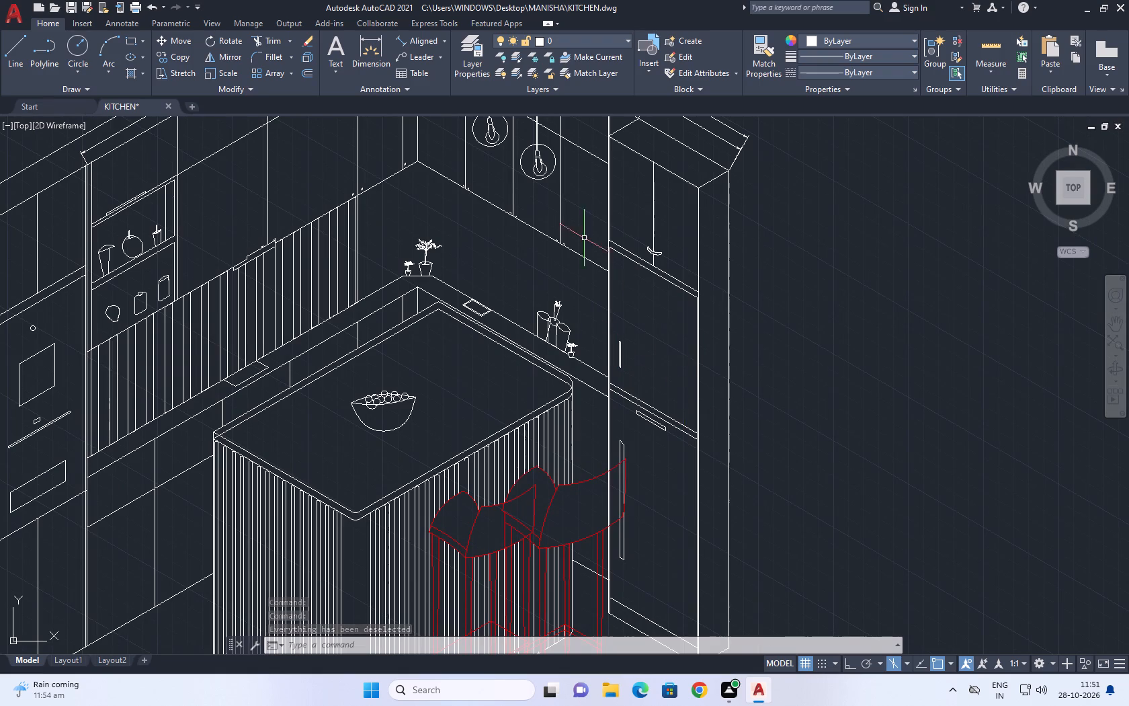
{"action": "scroll", "coordinate": [584, 235], "scroll_direction": "up", "scroll_amount": 2}
{"action": "scroll", "coordinate": [661, 262], "scroll_direction": "up", "scroll_amount": 1}
{"action": "middle_click_drag", "start_coordinate": [645, 295], "coordinate": [640, 324]}
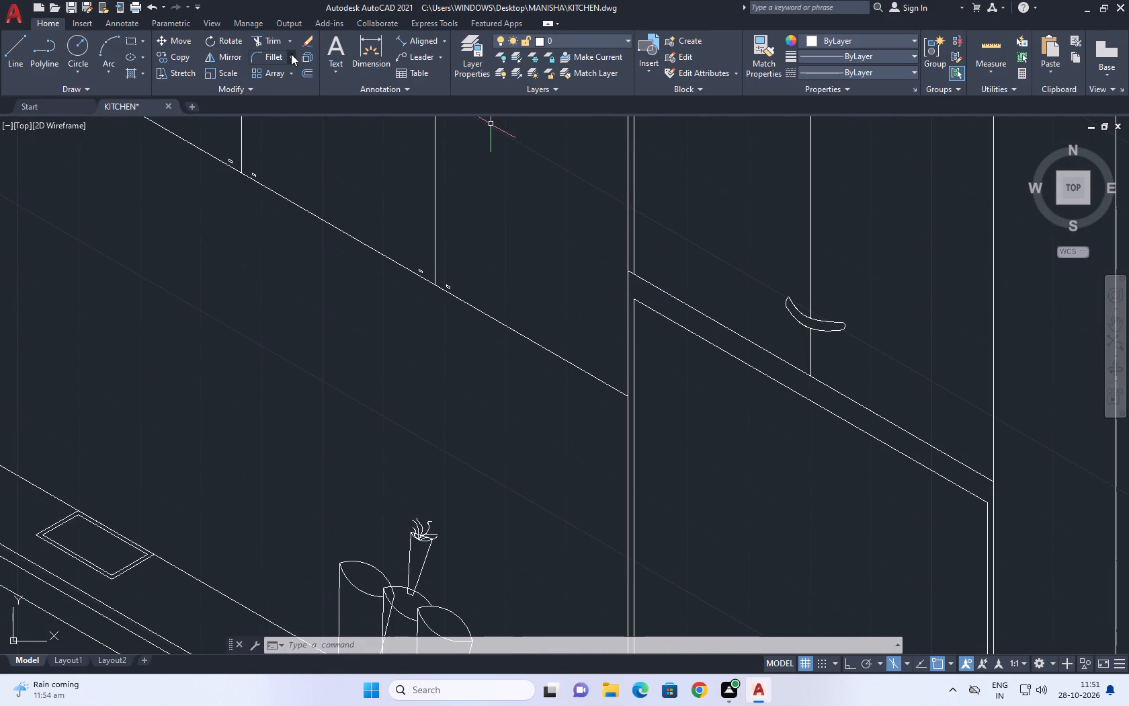
{"action": "left_click", "coordinate": [271, 42]}
{"action": "scroll", "coordinate": [621, 276], "scroll_direction": "up", "scroll_amount": 5}
{"action": "left_click", "coordinate": [696, 201]}
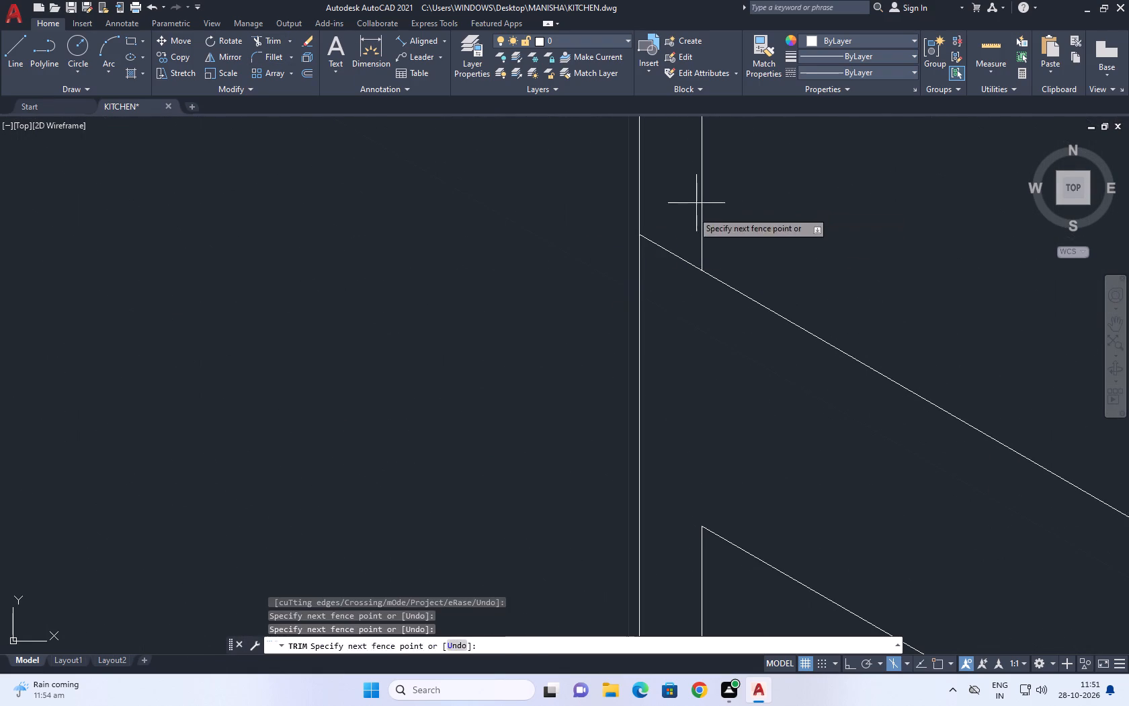
{"action": "left_click", "coordinate": [675, 295]}
{"action": "right_click", "coordinate": [784, 206]}
{"action": "left_click", "coordinate": [813, 232]}
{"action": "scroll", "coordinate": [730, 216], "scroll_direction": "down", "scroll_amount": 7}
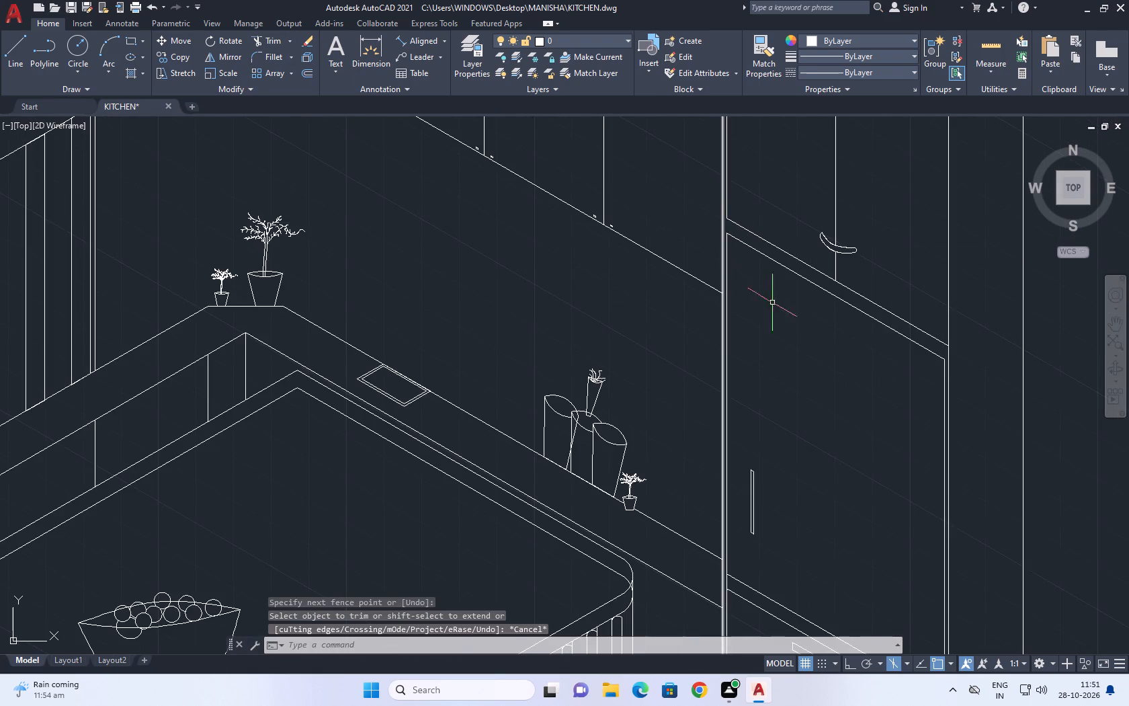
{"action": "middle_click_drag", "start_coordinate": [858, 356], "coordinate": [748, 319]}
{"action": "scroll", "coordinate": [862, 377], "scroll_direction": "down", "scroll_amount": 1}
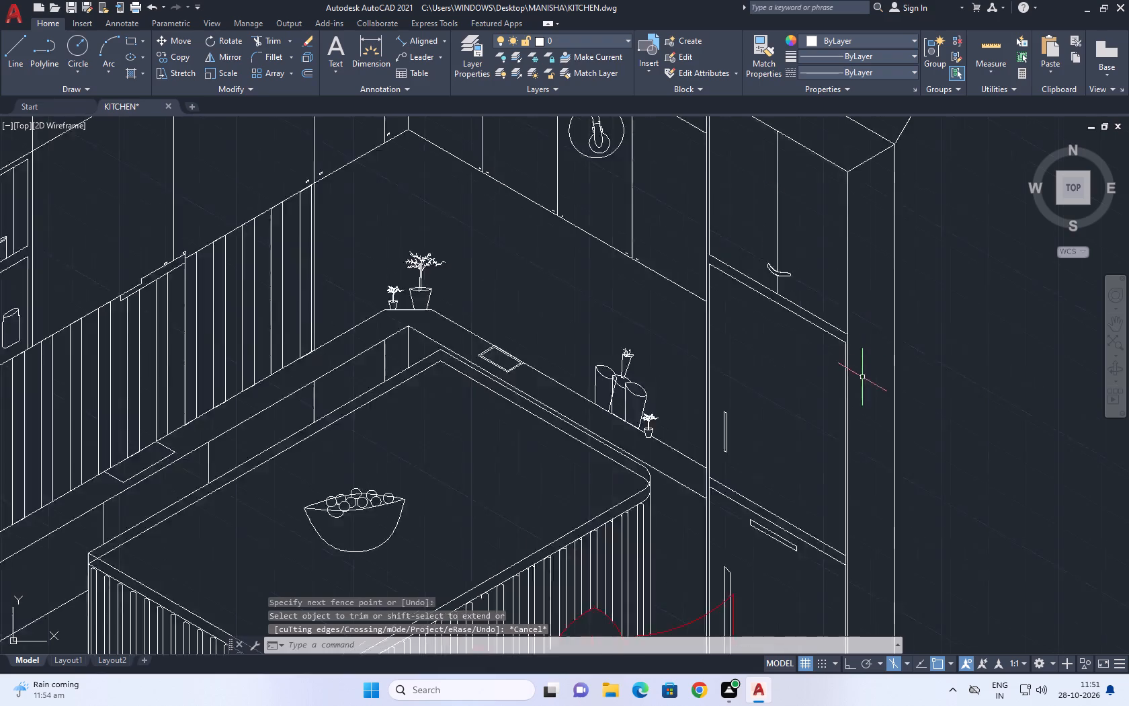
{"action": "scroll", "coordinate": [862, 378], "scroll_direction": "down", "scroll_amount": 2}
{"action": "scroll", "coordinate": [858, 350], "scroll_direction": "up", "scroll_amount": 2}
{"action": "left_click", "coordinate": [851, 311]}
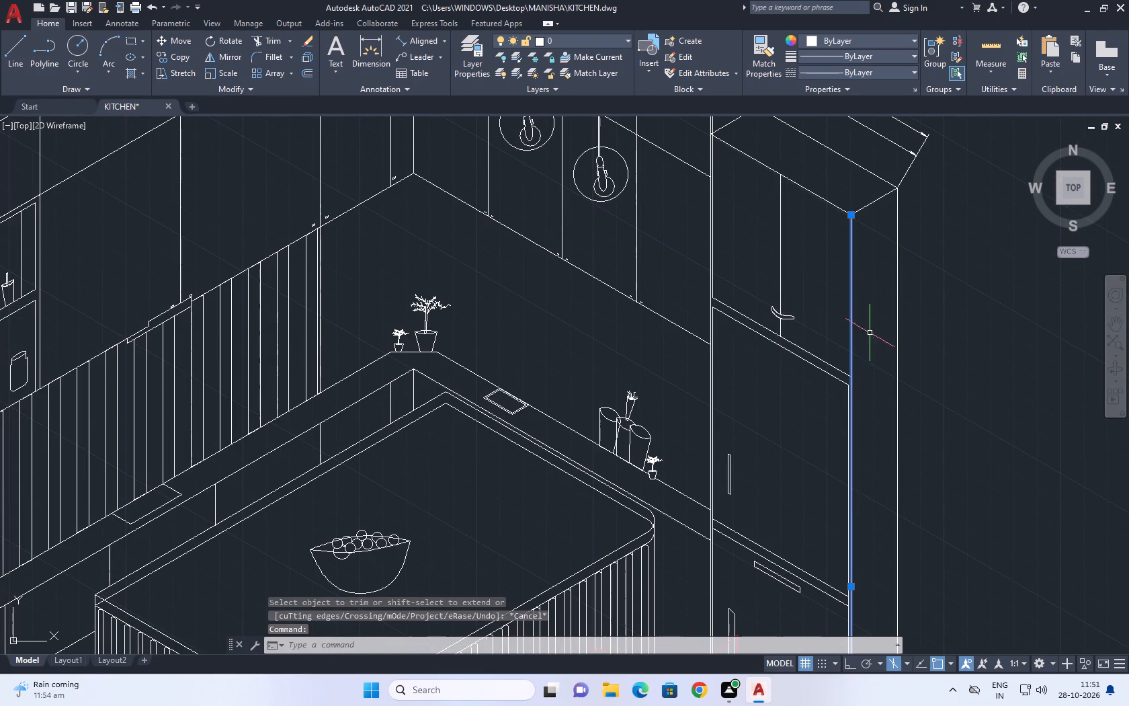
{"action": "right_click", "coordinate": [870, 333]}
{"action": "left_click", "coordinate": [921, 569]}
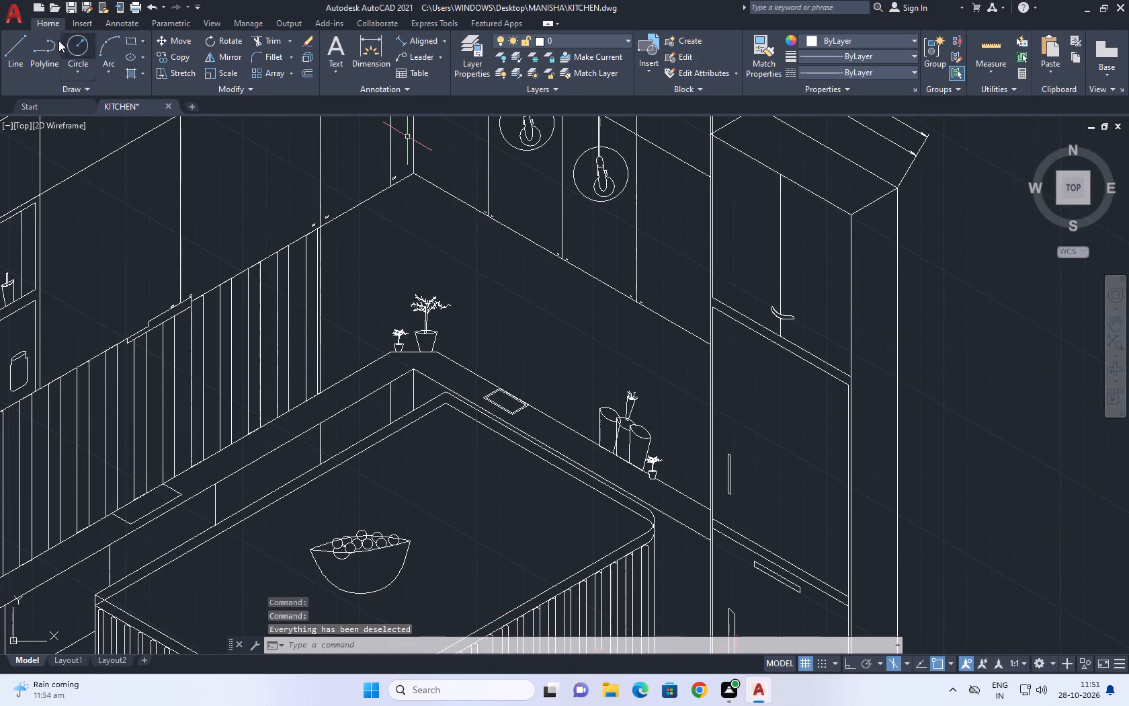
Draw a line over the tall unit's front right edge, from its top corner down to the upper cabinet's bottom line.
{"action": "left_click", "coordinate": [13, 43]}
{"action": "scroll", "coordinate": [845, 241], "scroll_direction": "up", "scroll_amount": 1}
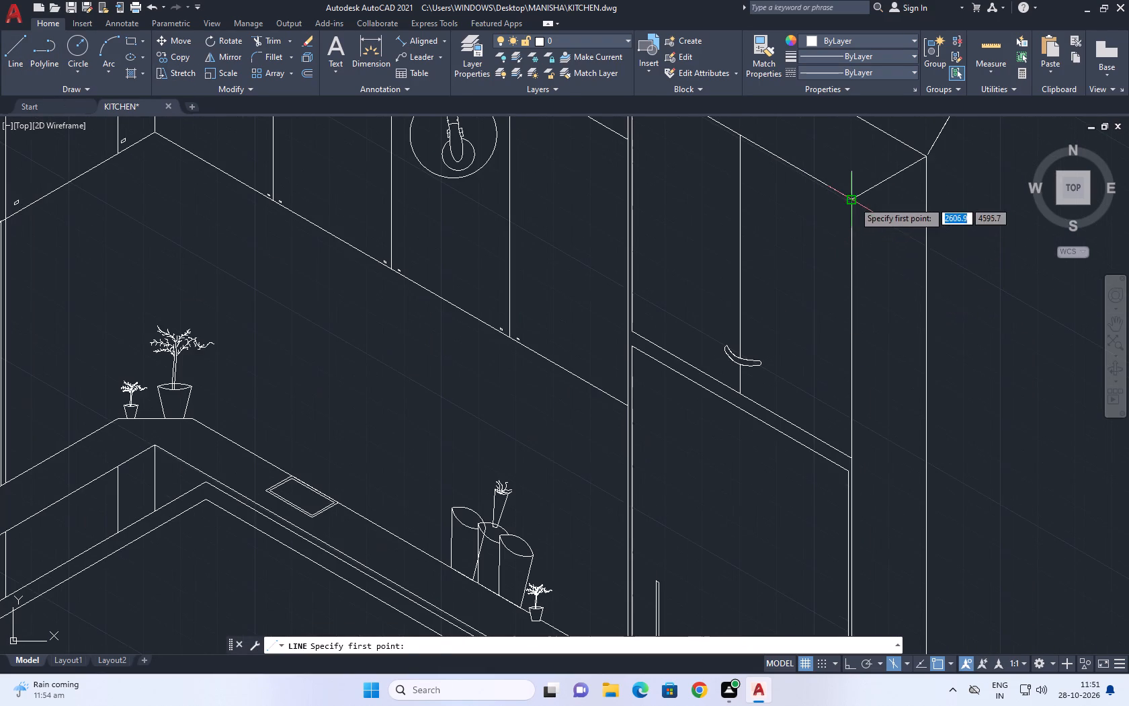
{"action": "left_click", "coordinate": [853, 201]}
{"action": "scroll", "coordinate": [866, 471], "scroll_direction": "up", "scroll_amount": 1}
{"action": "left_click", "coordinate": [839, 450]}
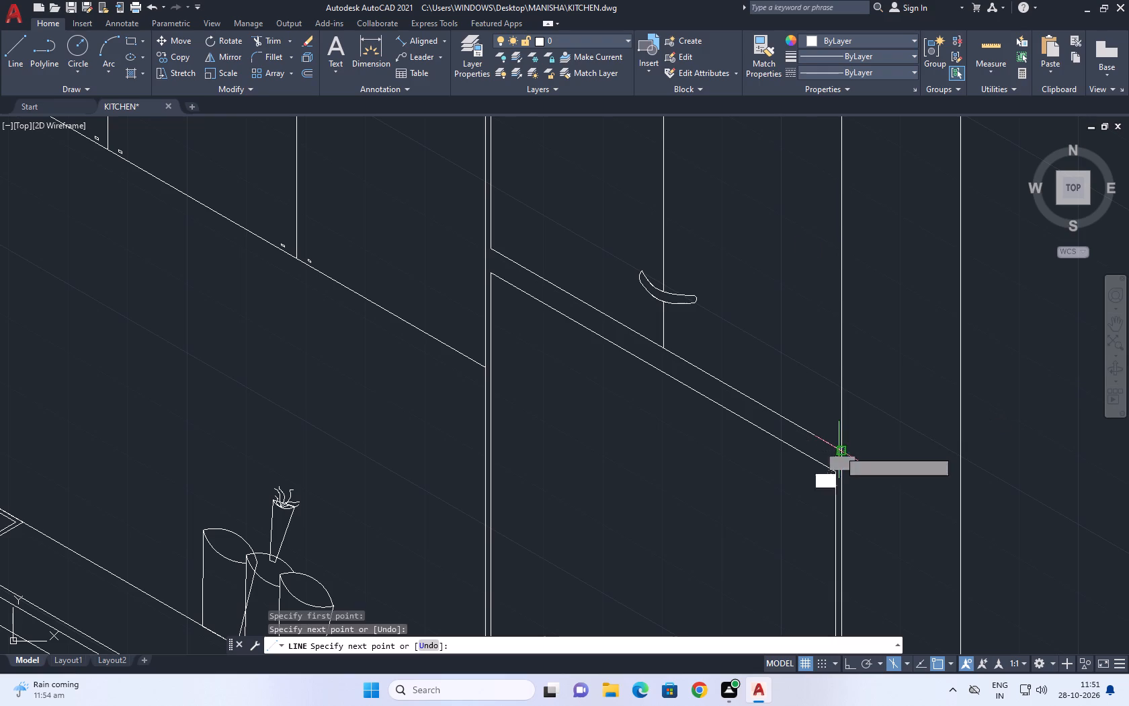
{"action": "right_click", "coordinate": [871, 381]}
{"action": "left_click", "coordinate": [898, 409]}
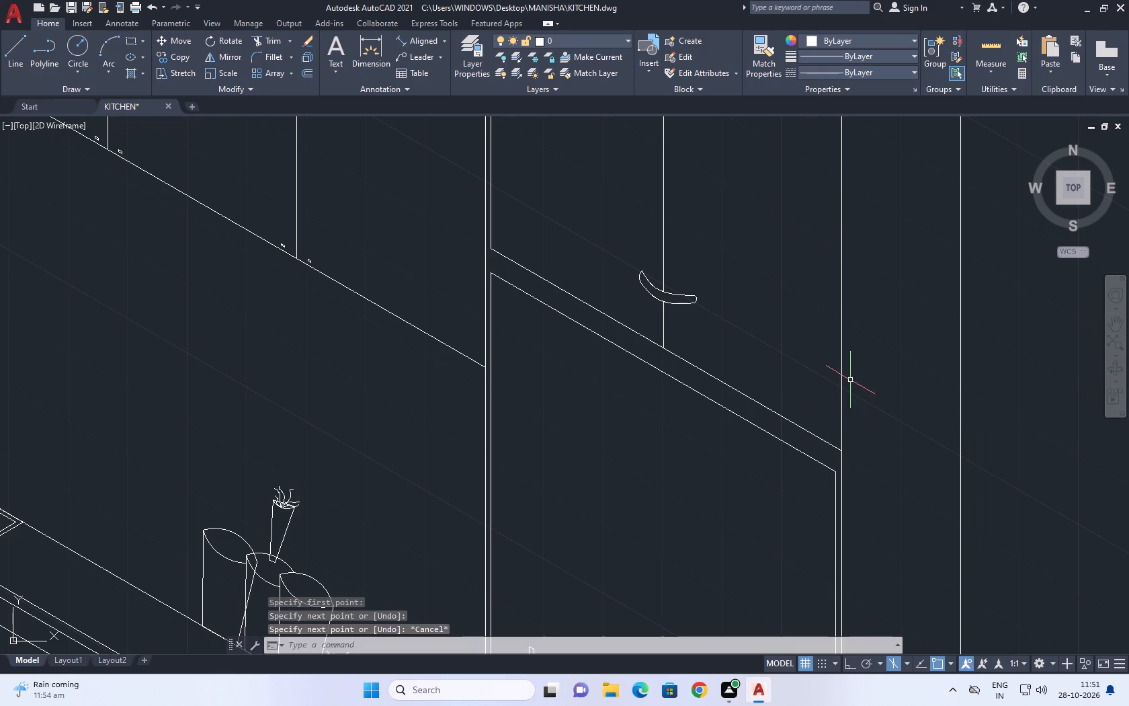
Copy the new edge line 1 unit inward along the tall unit's front face, with Ortho on.
{"action": "left_click", "coordinate": [841, 374]}
{"action": "left_click", "coordinate": [180, 53]}
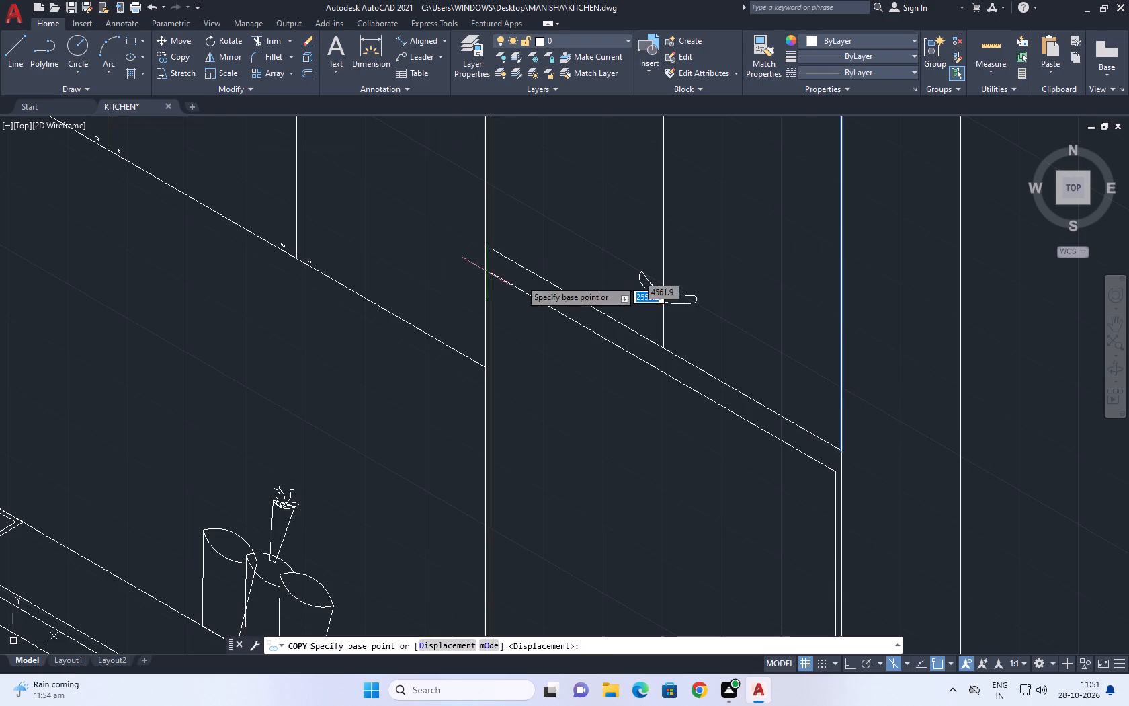
{"action": "left_click", "coordinate": [824, 301]}
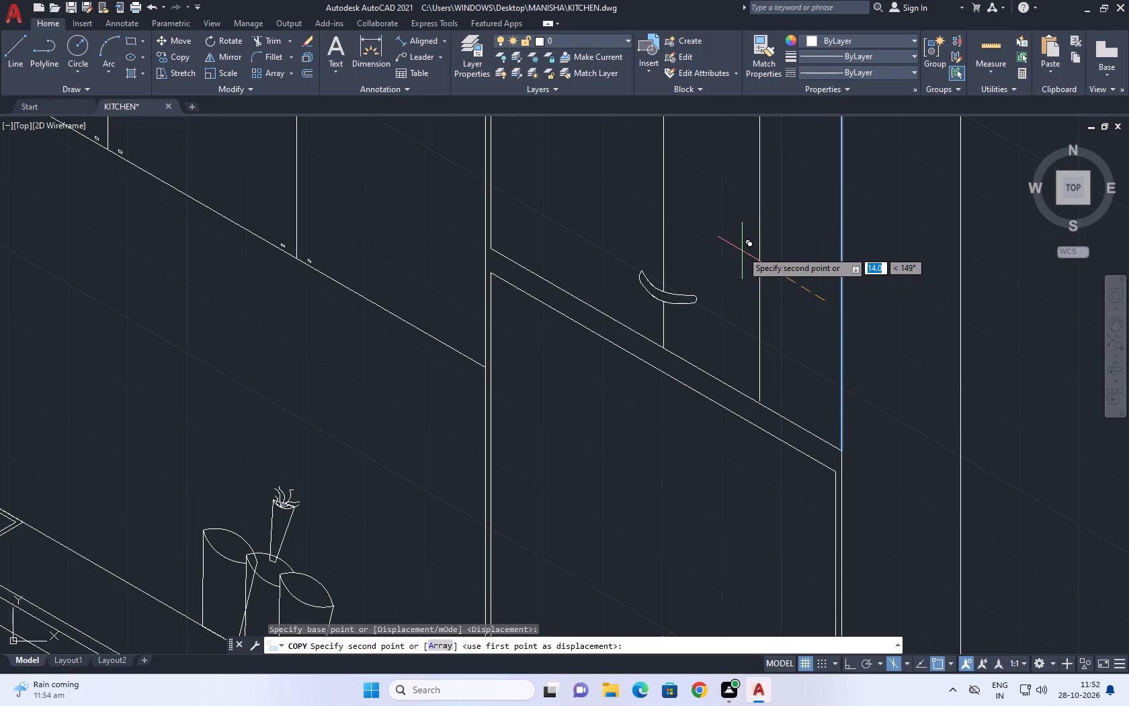
{"action": "key", "text": "F8"}
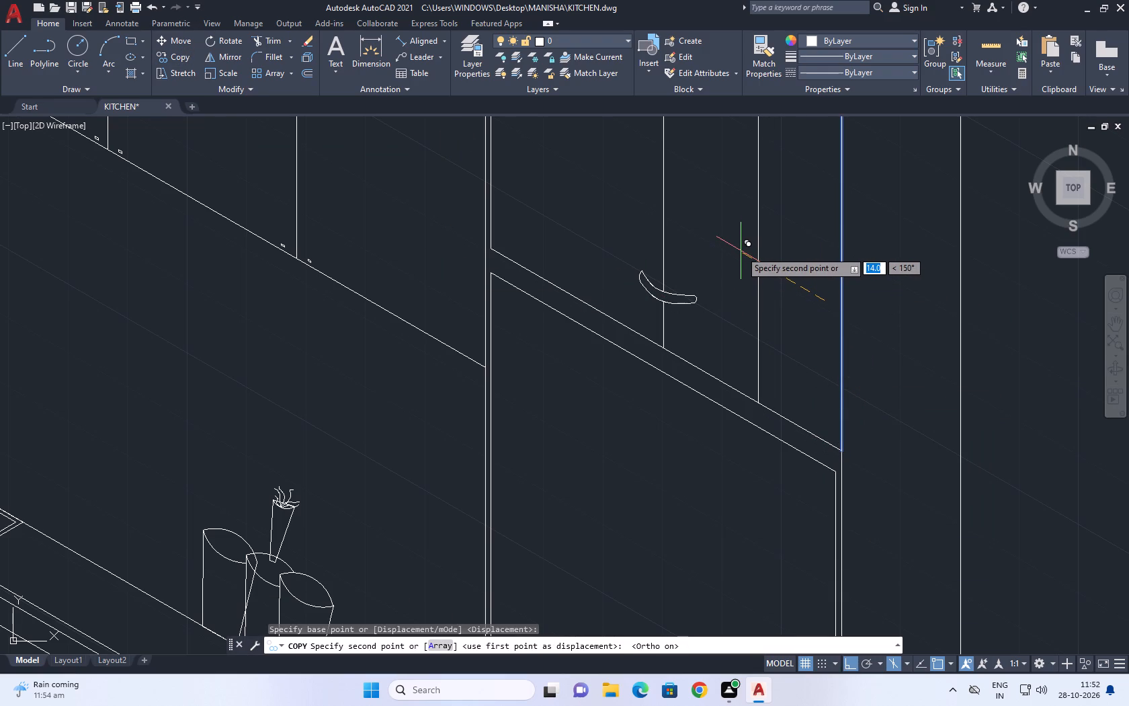
{"action": "key", "text": "1"}
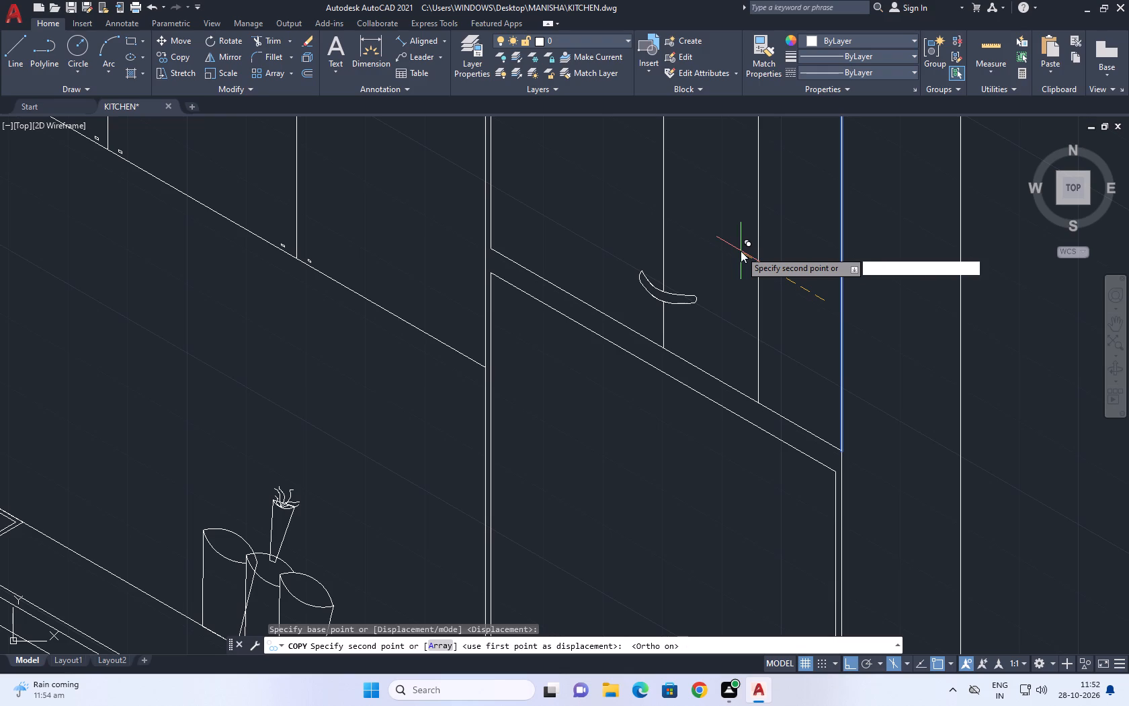
{"action": "key", "text": "Return"}
{"action": "right_click", "coordinate": [737, 249]}
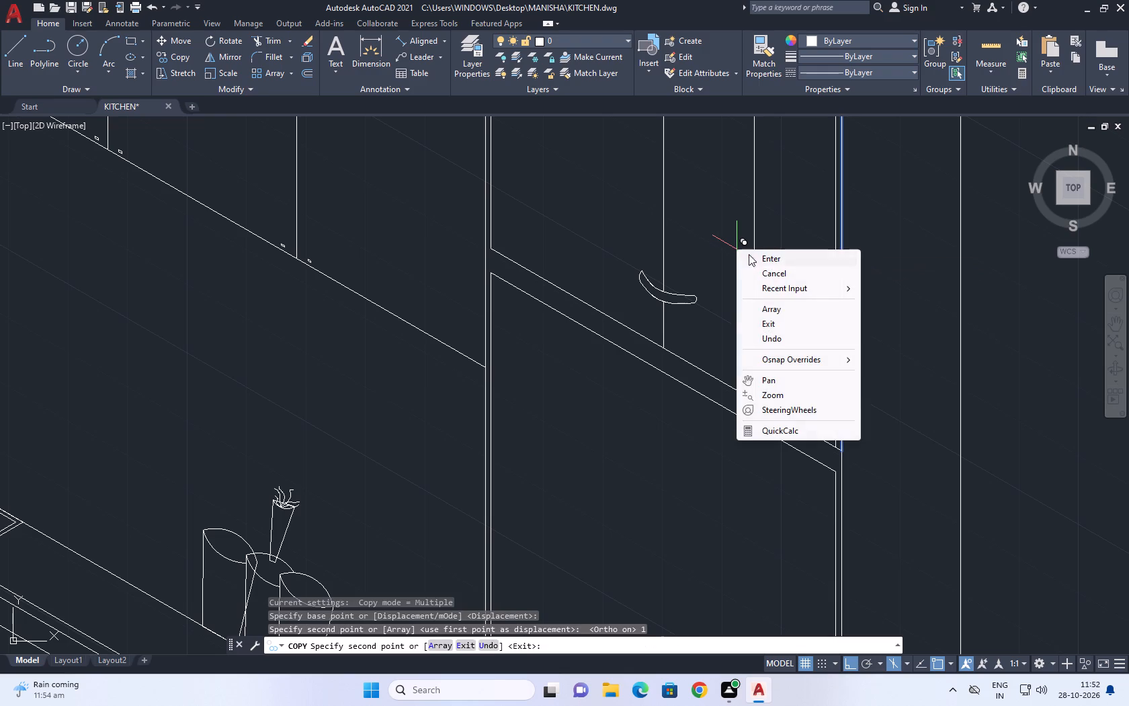
{"action": "left_click", "coordinate": [771, 274]}
Trim the short end of the upper cabinet's bottom line between the copied line and the tall unit's right edge.
{"action": "left_click", "coordinate": [269, 40]}
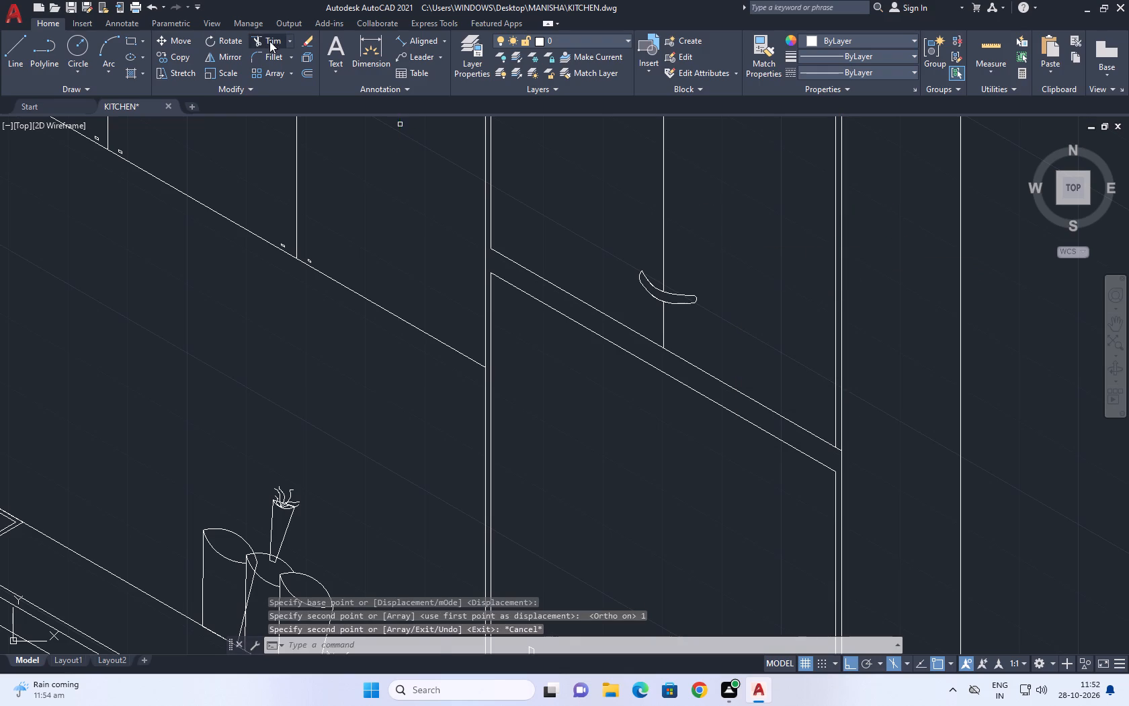
{"action": "left_click", "coordinate": [843, 403]}
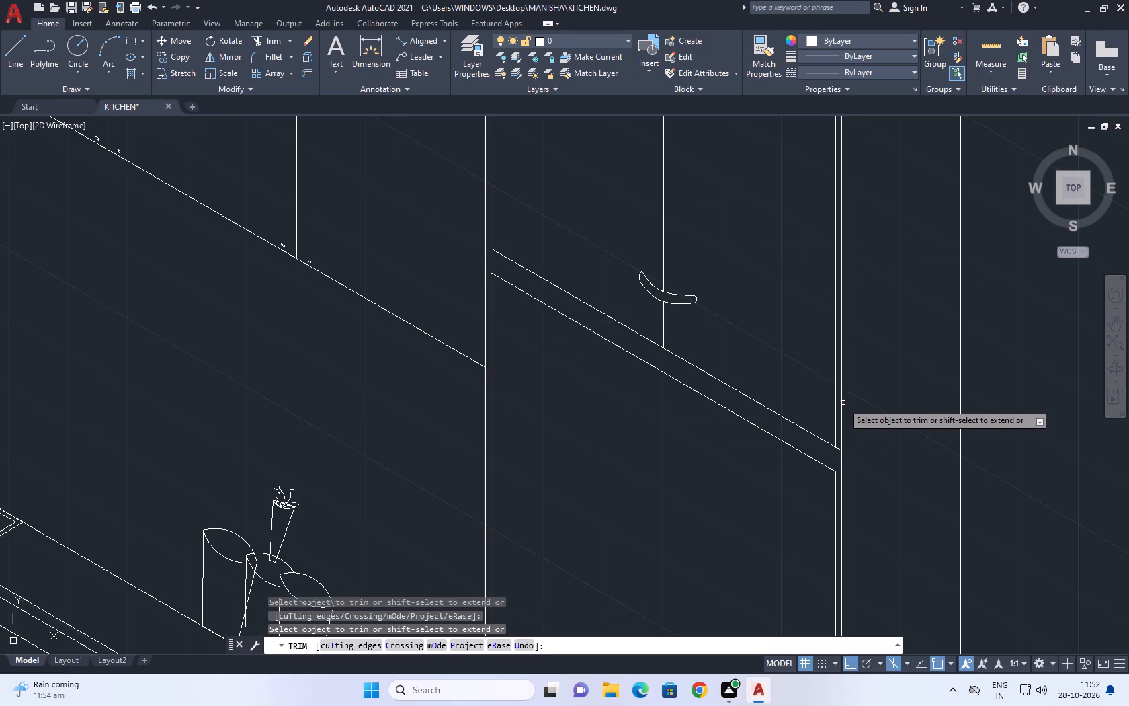
{"action": "scroll", "coordinate": [848, 465], "scroll_direction": "up", "scroll_amount": 3}
{"action": "left_click", "coordinate": [804, 419]}
{"action": "left_click", "coordinate": [803, 403]}
{"action": "scroll", "coordinate": [818, 416], "scroll_direction": "down", "scroll_amount": 7}
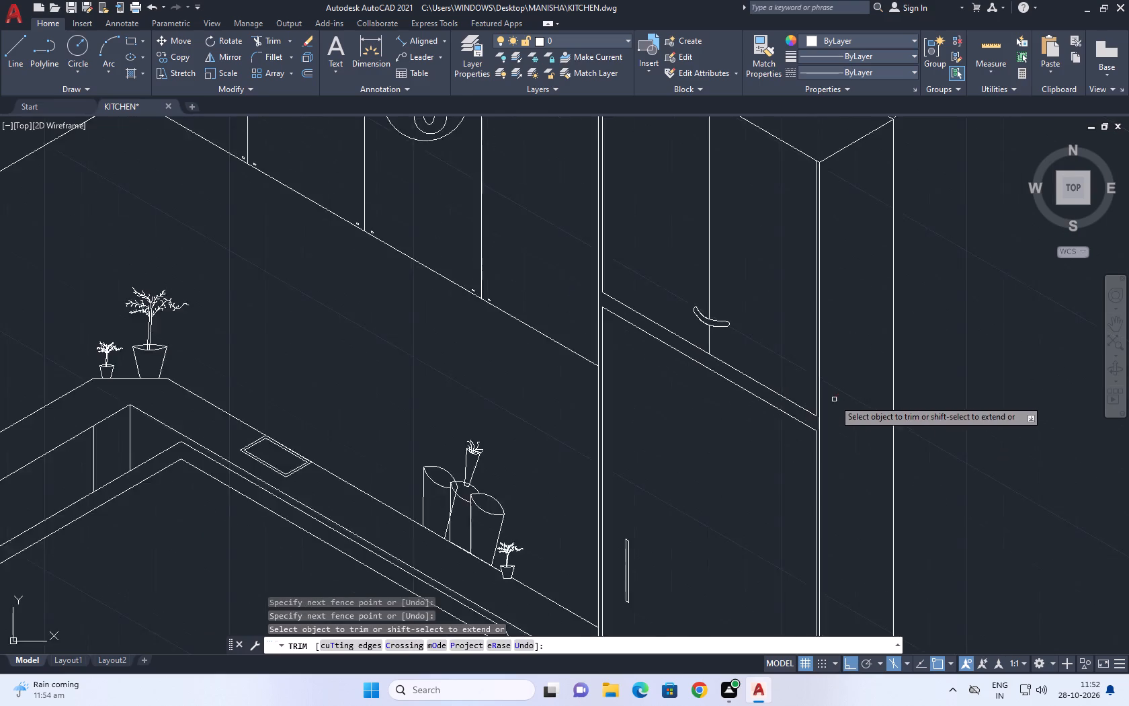
{"action": "scroll", "coordinate": [834, 399], "scroll_direction": "down", "scroll_amount": 2}
{"action": "scroll", "coordinate": [834, 399], "scroll_direction": "up", "scroll_amount": 4}
{"action": "middle_click_drag", "start_coordinate": [785, 251], "coordinate": [824, 434]}
{"action": "right_click_drag", "start_coordinate": [772, 231], "coordinate": [771, 237]}
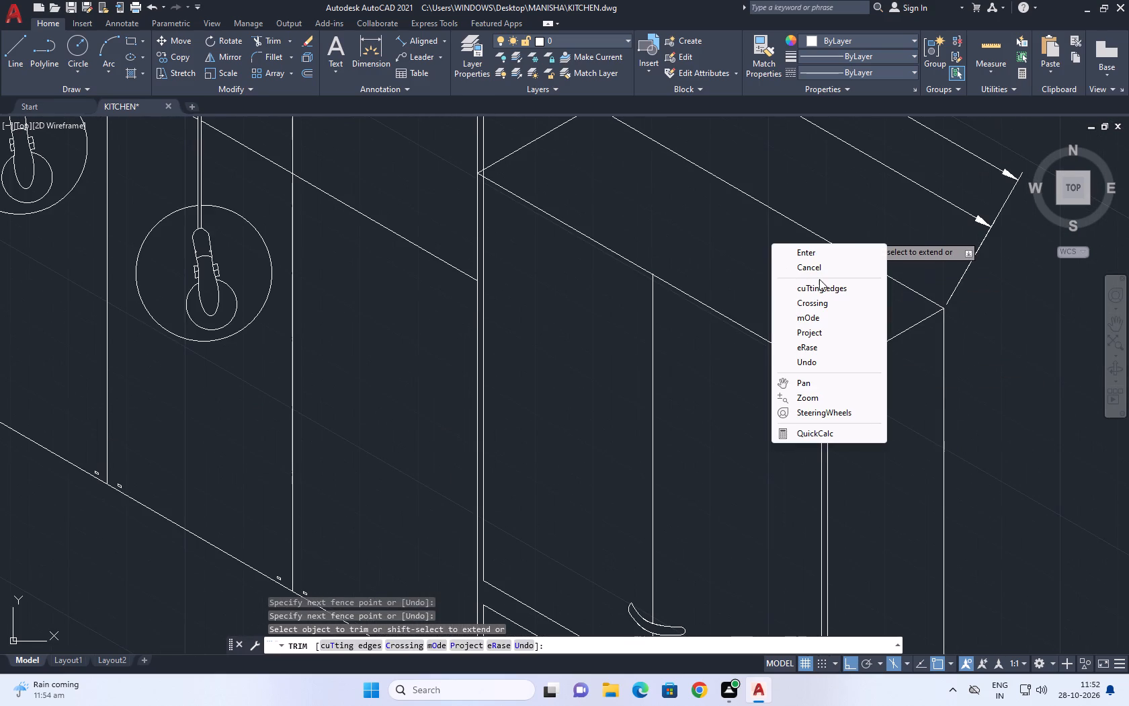
{"action": "left_click", "coordinate": [818, 273]}
Trim the inner left edge line where it extends above the tall unit's front top edge.
{"action": "middle_click_drag", "start_coordinate": [616, 225], "coordinate": [747, 369]}
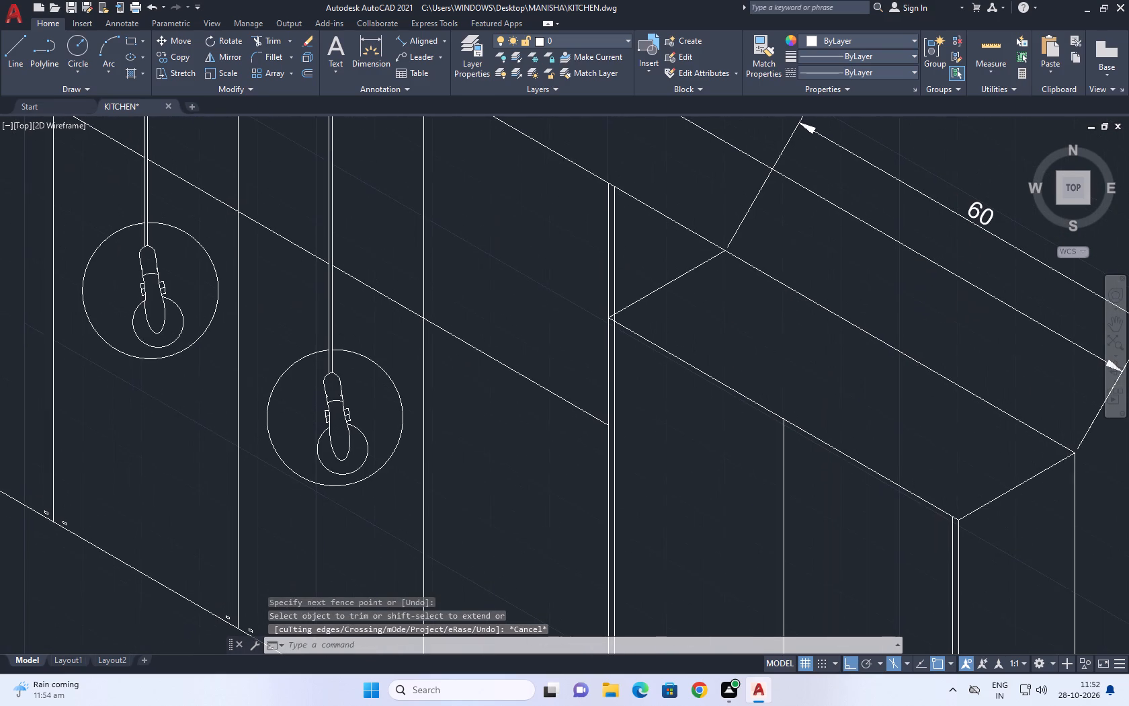
{"action": "middle_click_drag", "start_coordinate": [643, 321], "coordinate": [681, 364]}
{"action": "scroll", "coordinate": [688, 363], "scroll_direction": "down", "scroll_amount": 1}
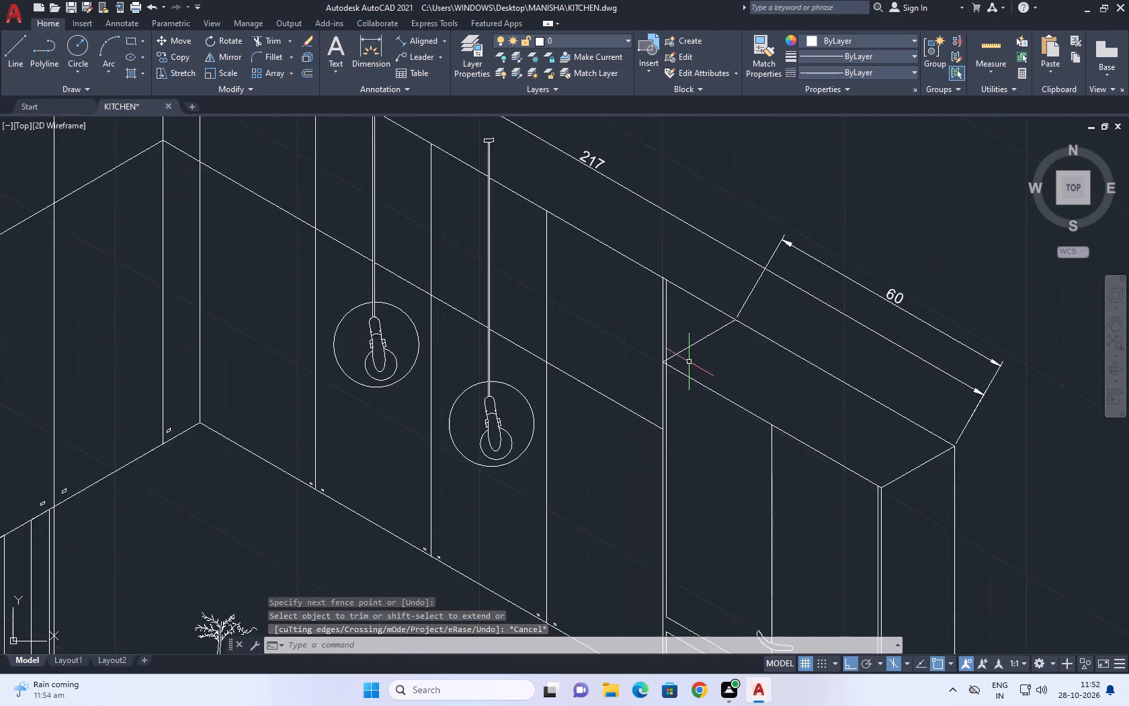
{"action": "scroll", "coordinate": [689, 361], "scroll_direction": "down", "scroll_amount": 1}
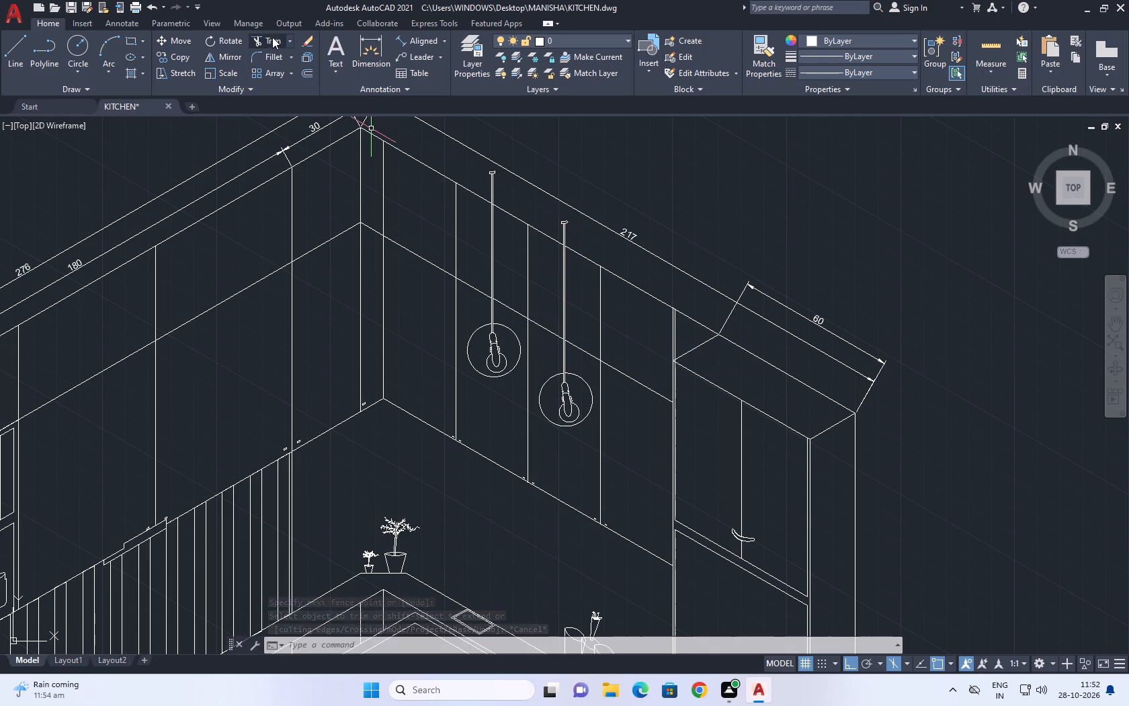
{"action": "left_click", "coordinate": [272, 37]}
{"action": "scroll", "coordinate": [655, 342], "scroll_direction": "up", "scroll_amount": 3}
{"action": "scroll", "coordinate": [700, 402], "scroll_direction": "up", "scroll_amount": 2}
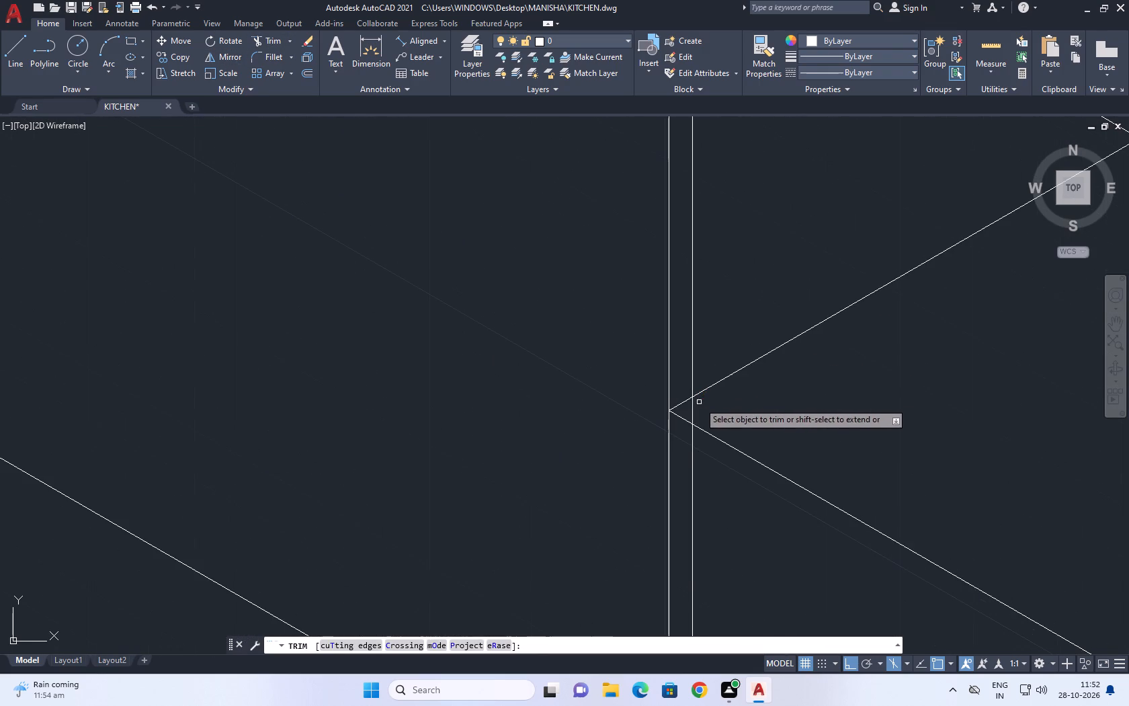
{"action": "left_click", "coordinate": [698, 403]}
{"action": "left_click", "coordinate": [692, 409]}
{"action": "left_click", "coordinate": [694, 380]}
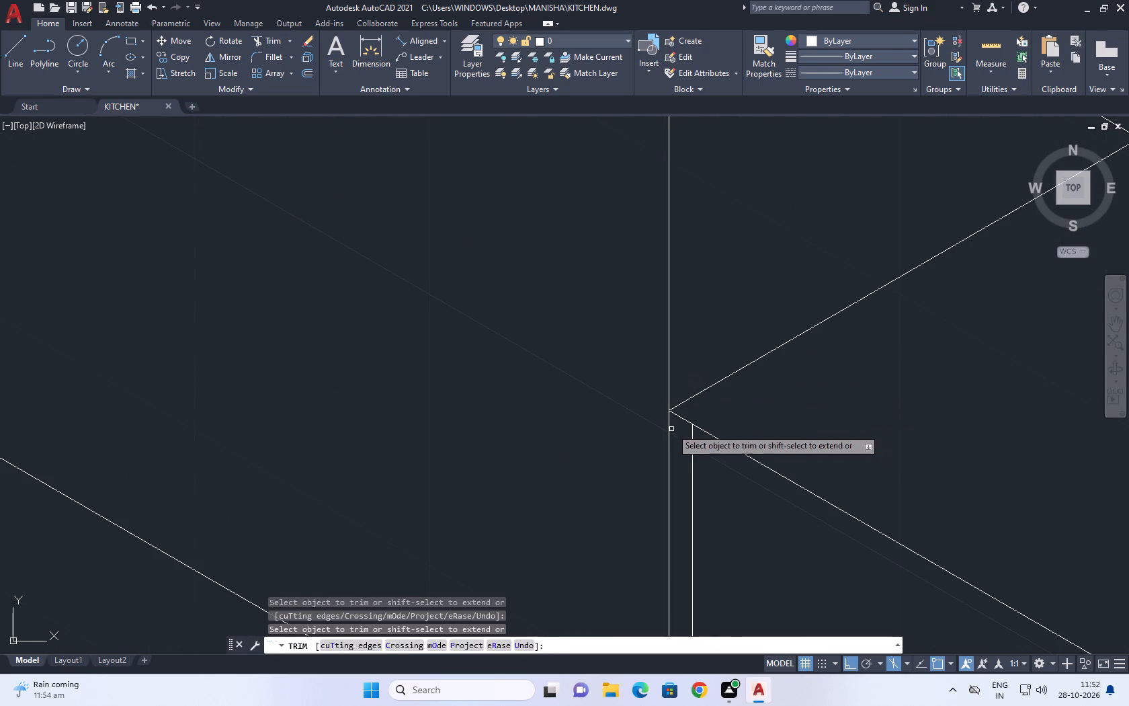
{"action": "scroll", "coordinate": [681, 418], "scroll_direction": "down", "scroll_amount": 4}
{"action": "middle_click_drag", "start_coordinate": [712, 392], "coordinate": [620, 251]}
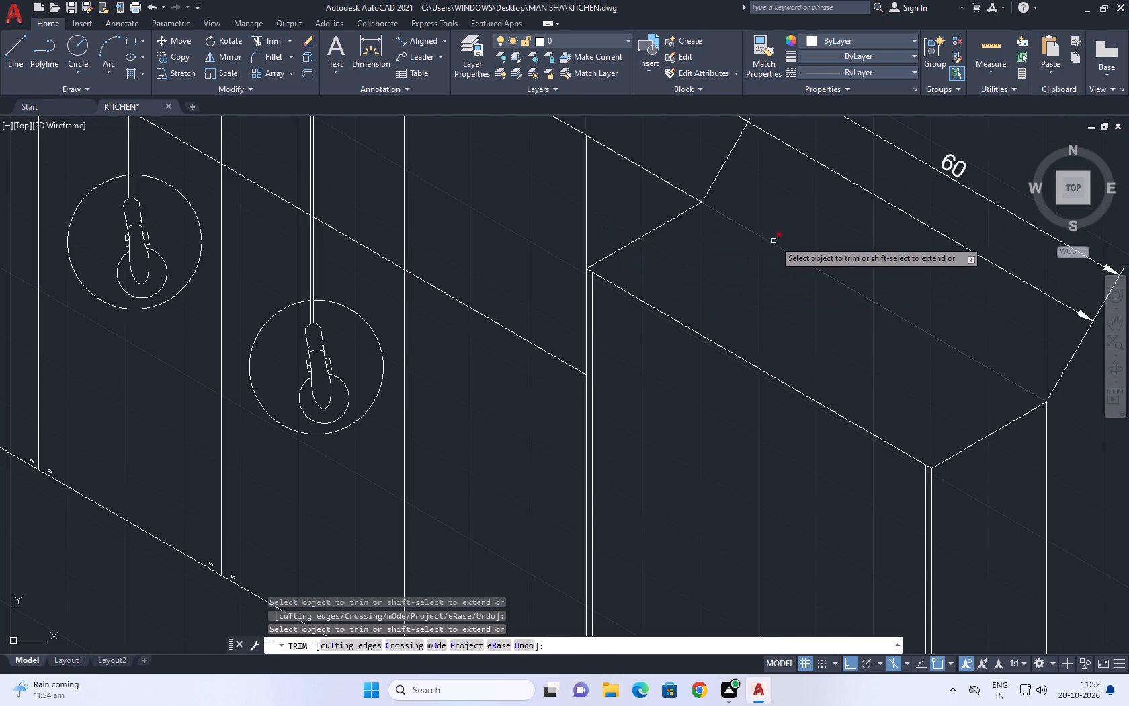
{"action": "right_click", "coordinate": [808, 212]}
{"action": "left_click", "coordinate": [842, 232]}
Examine the whole kitchen drawing, the island and wall panelling, and the rounded ornament on the open shelf.
{"action": "scroll", "coordinate": [715, 274], "scroll_direction": "down", "scroll_amount": 3}
{"action": "middle_click_drag", "start_coordinate": [788, 347], "coordinate": [749, 301]}
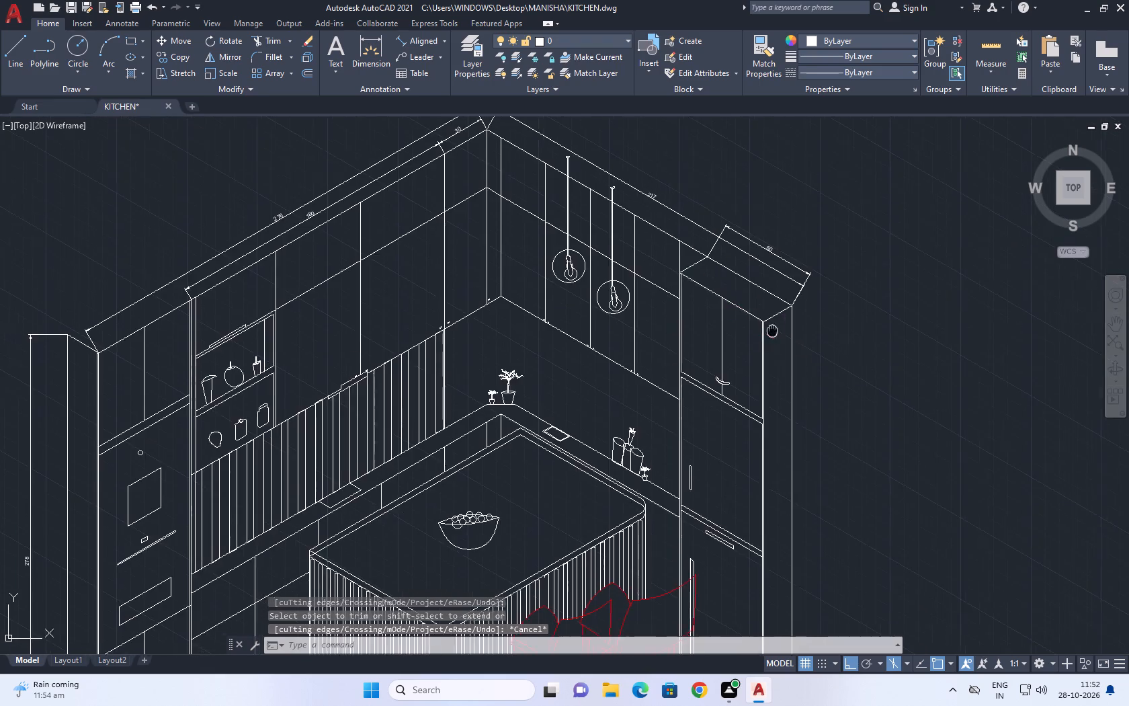
{"action": "middle_click_drag", "start_coordinate": [749, 301], "coordinate": [644, 187]}
{"action": "scroll", "coordinate": [652, 281], "scroll_direction": "down", "scroll_amount": 2}
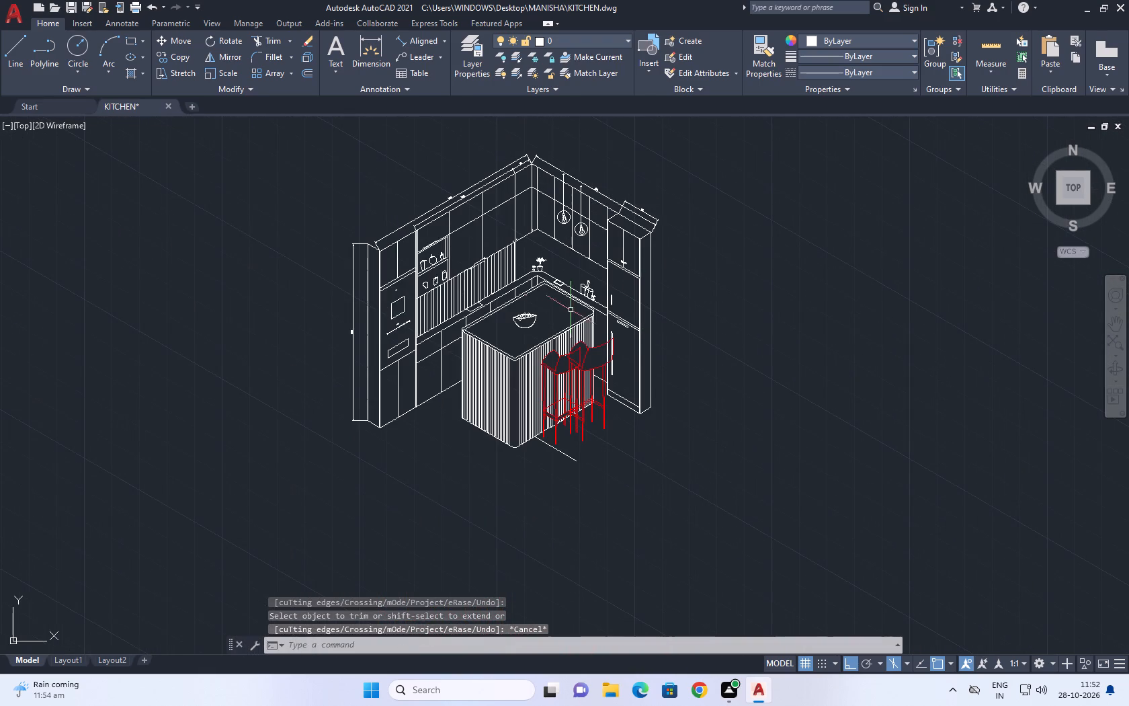
{"action": "scroll", "coordinate": [526, 336], "scroll_direction": "up", "scroll_amount": 2}
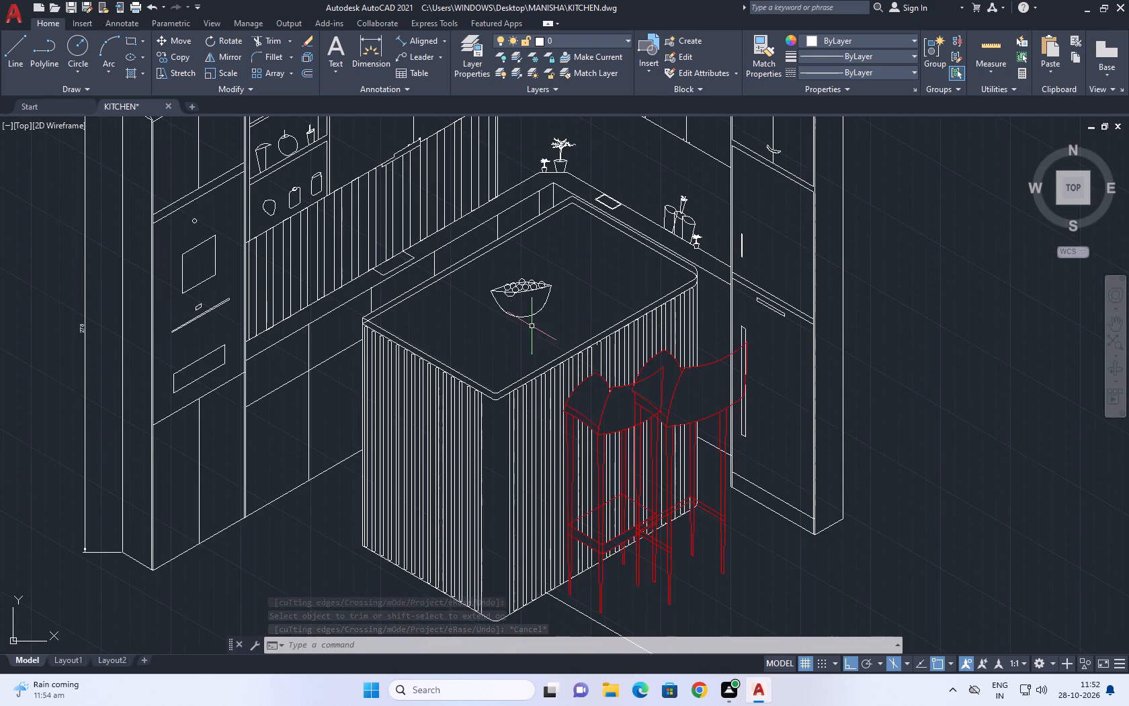
{"action": "middle_click_drag", "start_coordinate": [535, 313], "coordinate": [560, 307]}
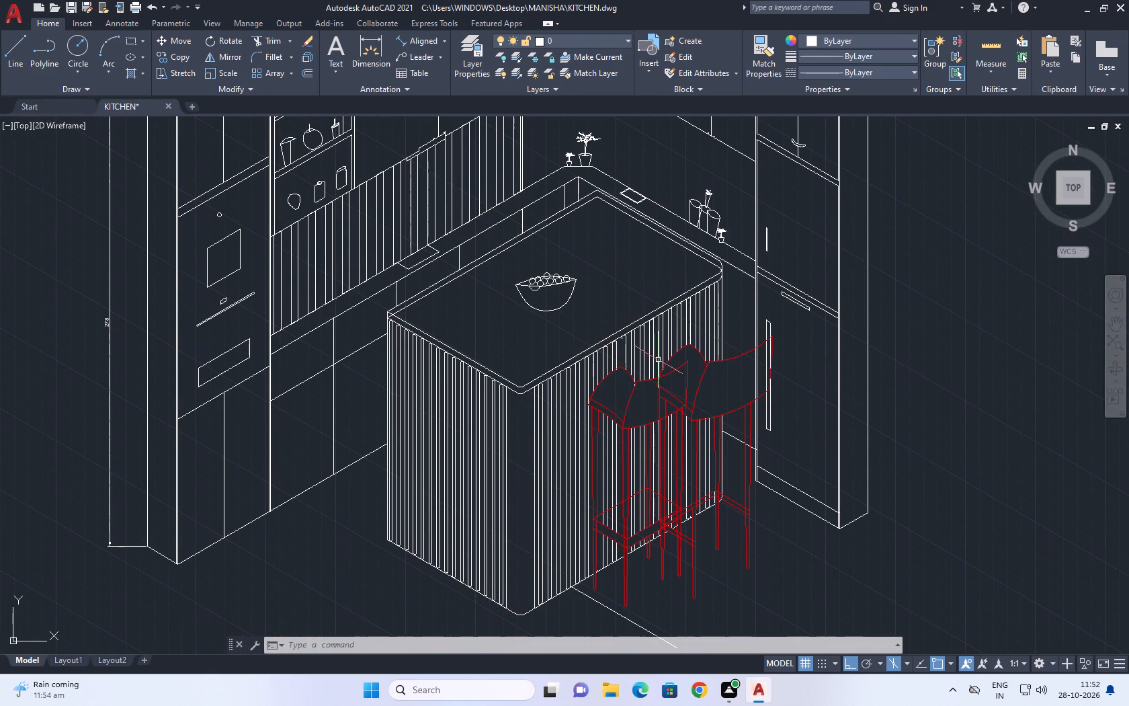
{"action": "scroll", "coordinate": [440, 208], "scroll_direction": "up", "scroll_amount": 1}
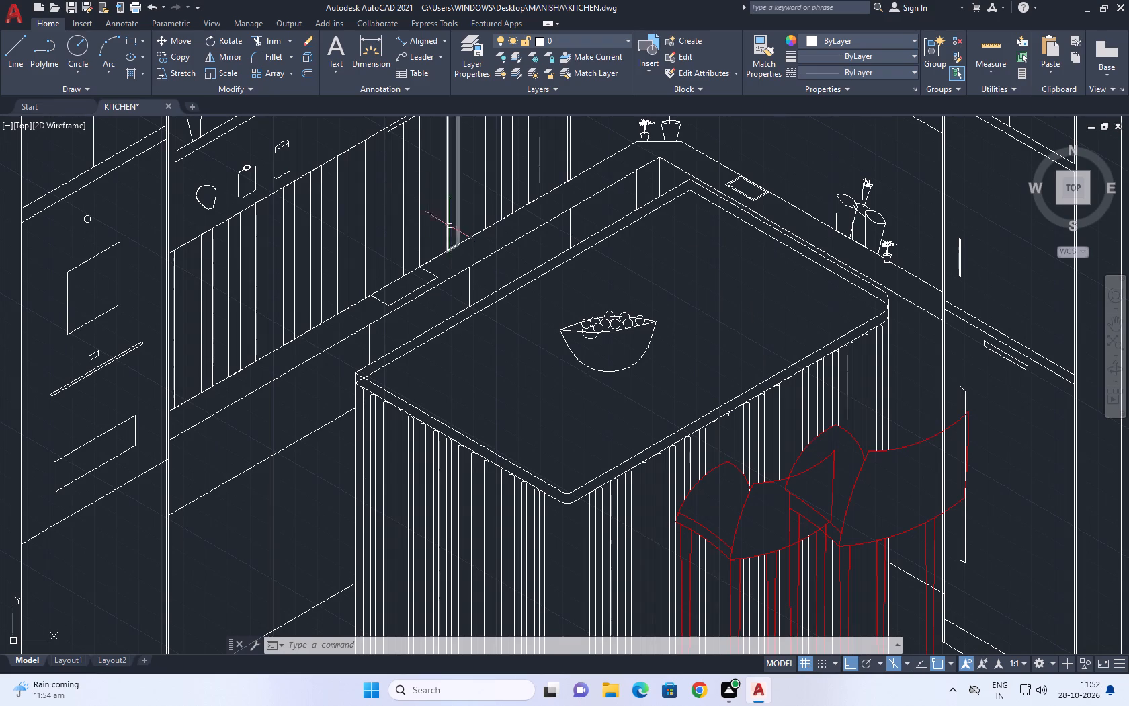
{"action": "scroll", "coordinate": [464, 111], "scroll_direction": "down", "scroll_amount": 1}
{"action": "middle_click_drag", "start_coordinate": [627, 262], "coordinate": [637, 358]}
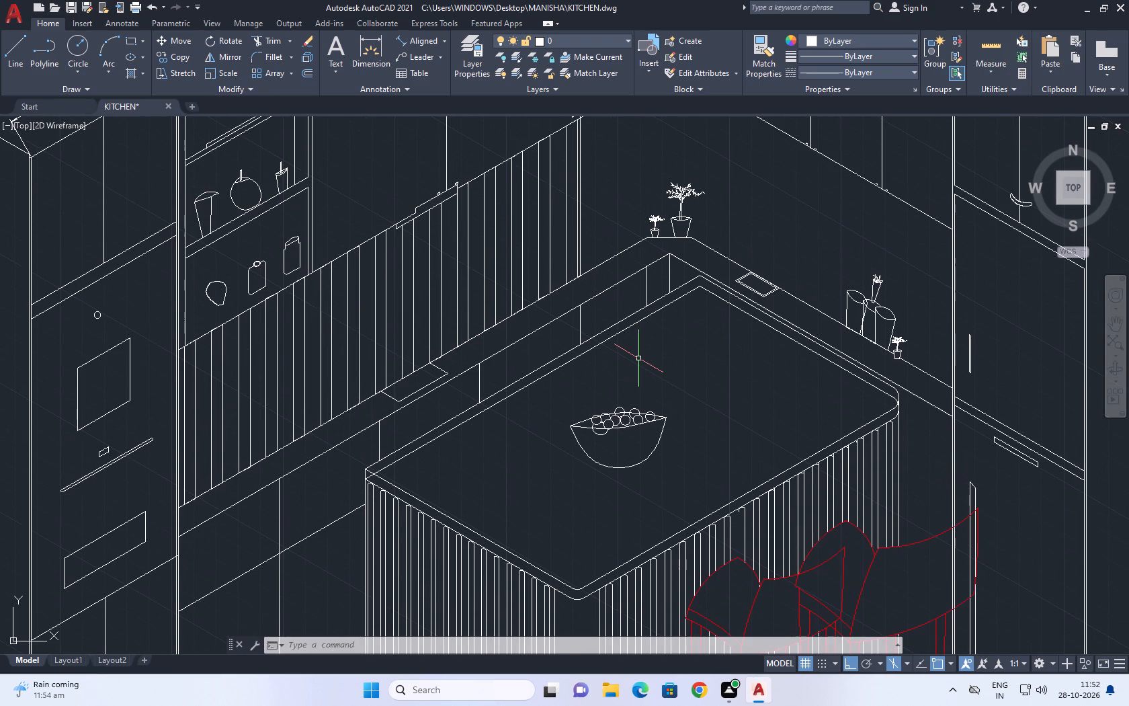
{"action": "scroll", "coordinate": [217, 307], "scroll_direction": "up", "scroll_amount": 2}
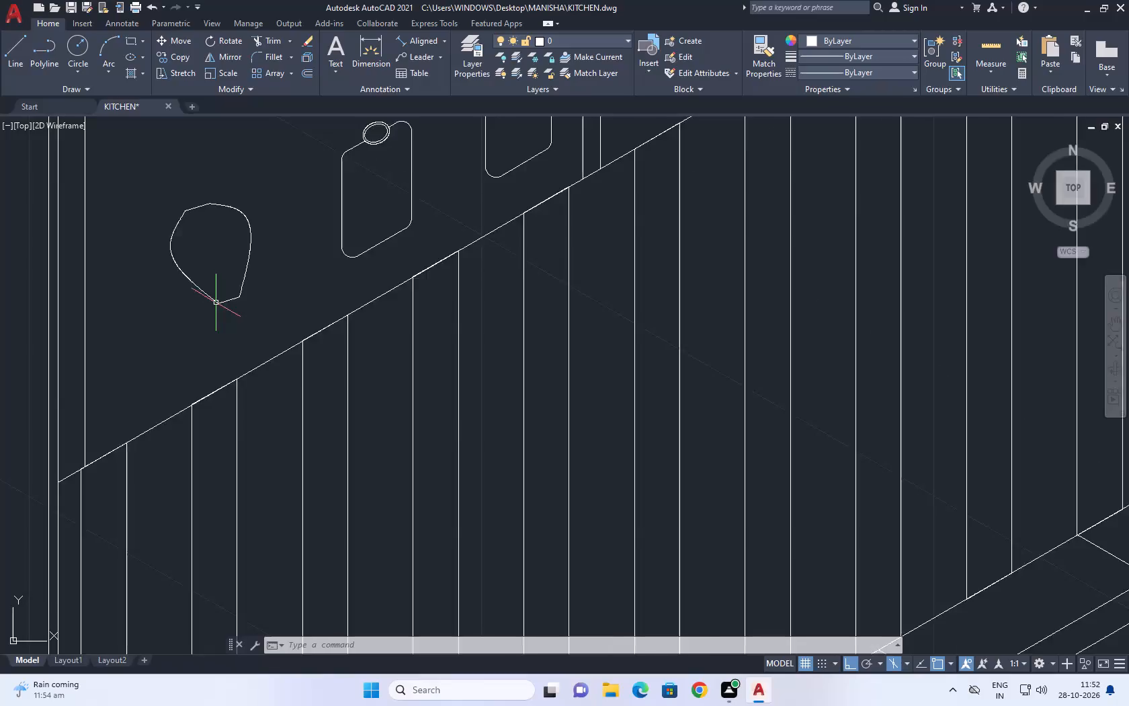
{"action": "scroll", "coordinate": [216, 303], "scroll_direction": "up", "scroll_amount": 2}
{"action": "middle_click_drag", "start_coordinate": [232, 293], "coordinate": [456, 385]}
{"action": "middle_click", "coordinate": [457, 383]}
{"action": "scroll", "coordinate": [547, 325], "scroll_direction": "up", "scroll_amount": 1}
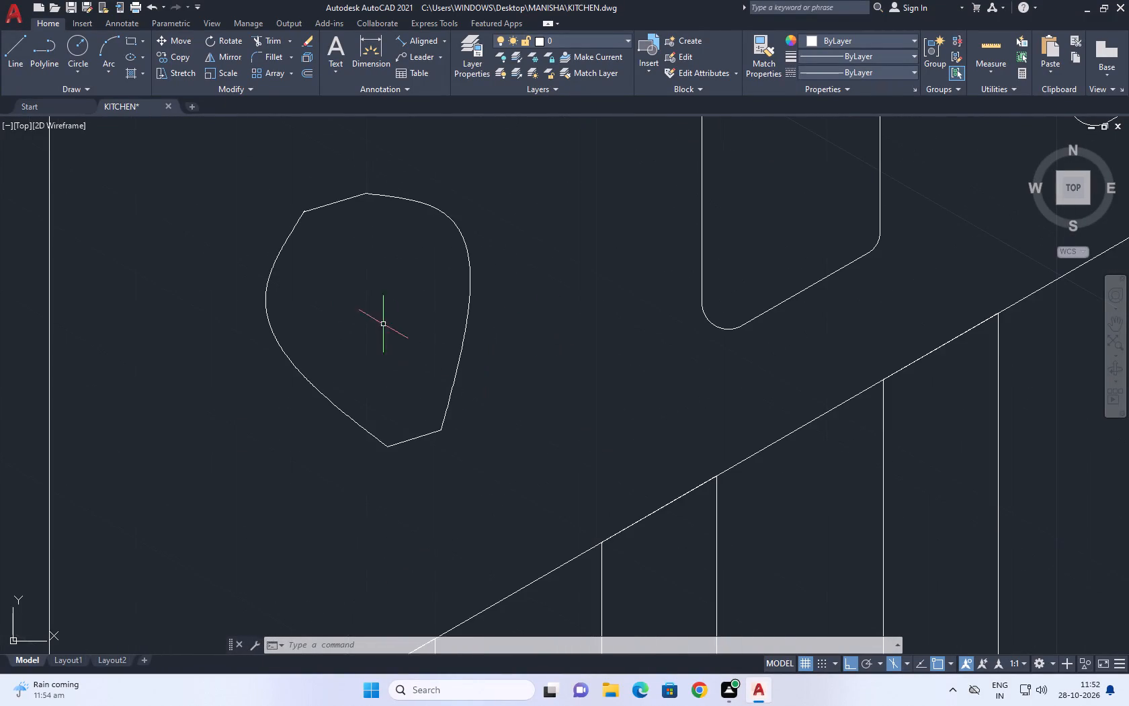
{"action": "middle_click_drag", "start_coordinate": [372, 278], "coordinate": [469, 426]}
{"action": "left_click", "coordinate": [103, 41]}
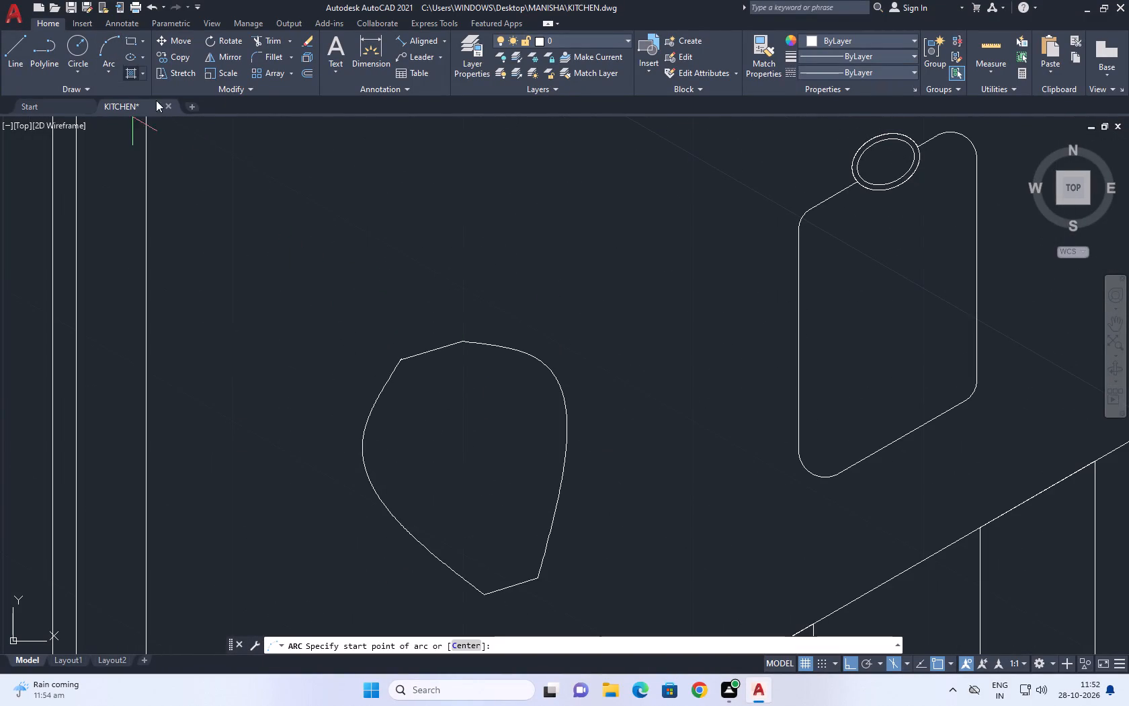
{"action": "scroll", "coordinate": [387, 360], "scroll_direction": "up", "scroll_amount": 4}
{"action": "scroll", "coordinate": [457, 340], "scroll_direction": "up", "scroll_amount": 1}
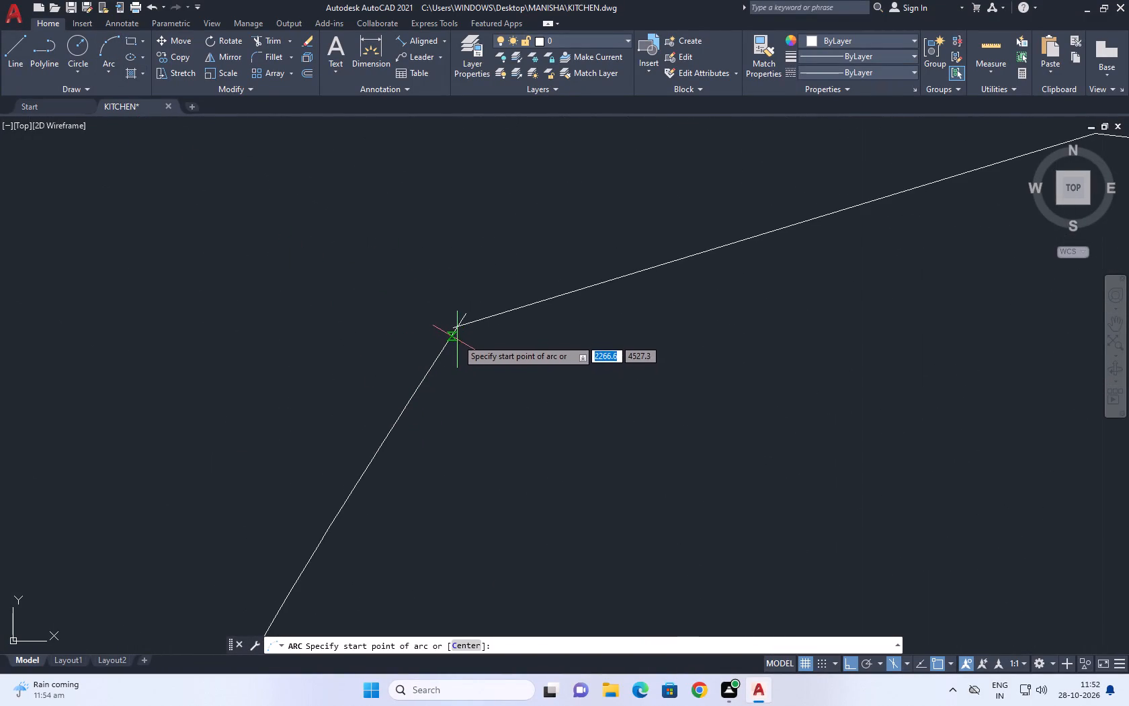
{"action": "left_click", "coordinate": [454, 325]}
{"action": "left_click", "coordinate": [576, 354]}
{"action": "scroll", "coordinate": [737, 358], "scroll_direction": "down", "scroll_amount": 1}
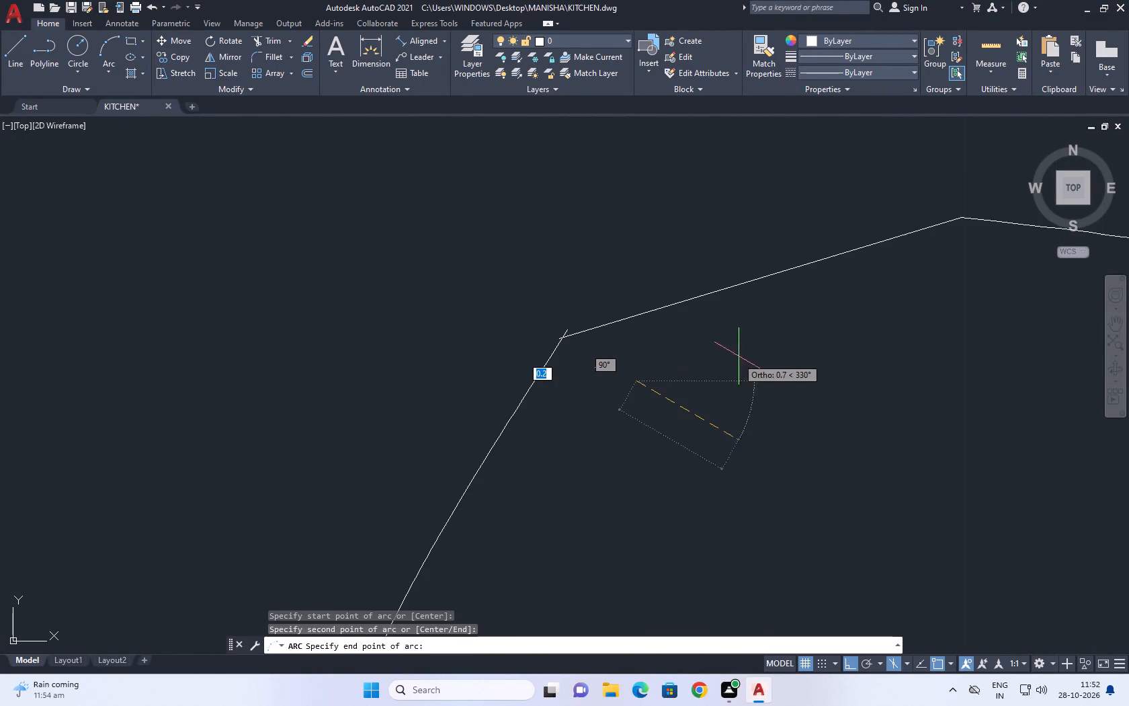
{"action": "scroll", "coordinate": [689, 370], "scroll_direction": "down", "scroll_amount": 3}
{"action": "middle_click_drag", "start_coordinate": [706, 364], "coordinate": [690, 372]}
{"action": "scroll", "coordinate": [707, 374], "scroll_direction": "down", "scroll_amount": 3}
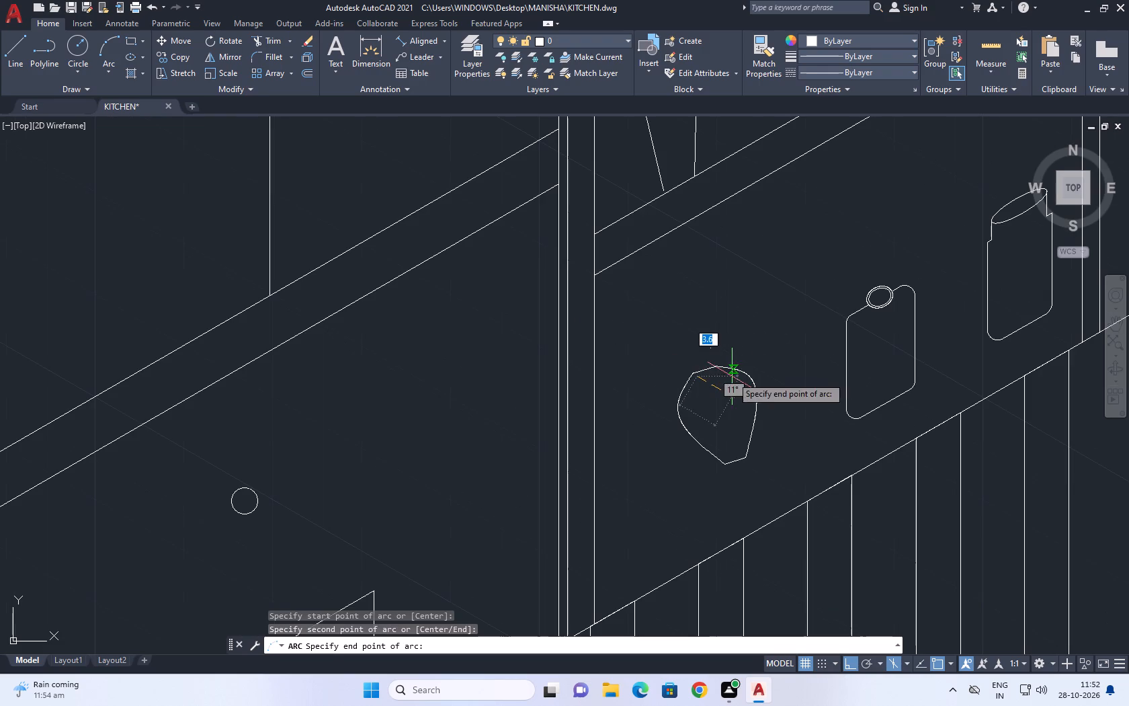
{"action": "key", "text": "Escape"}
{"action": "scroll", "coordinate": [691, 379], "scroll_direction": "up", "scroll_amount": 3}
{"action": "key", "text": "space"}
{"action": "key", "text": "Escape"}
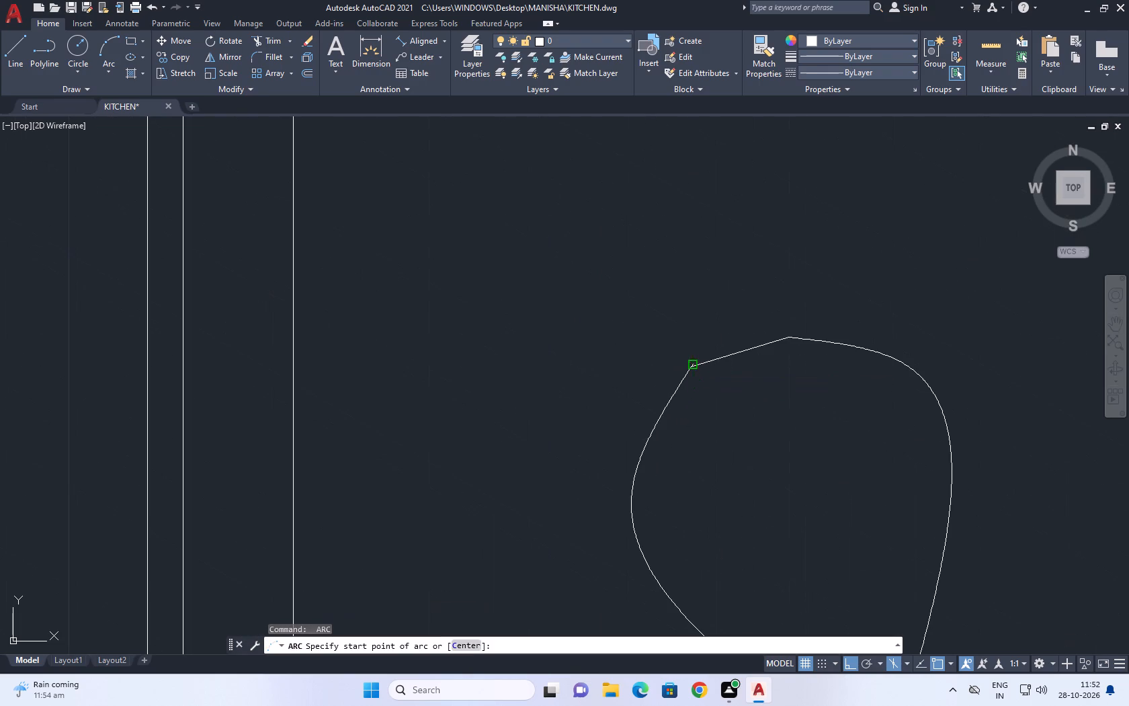
Trim both overshooting line ends at the upper-left corner of the rounded ornament on the open shelf.
{"action": "type", "text": "TR"}
{"action": "key", "text": "space"}
{"action": "scroll", "coordinate": [671, 371], "scroll_direction": "up", "scroll_amount": 4}
{"action": "scroll", "coordinate": [756, 354], "scroll_direction": "up", "scroll_amount": 1}
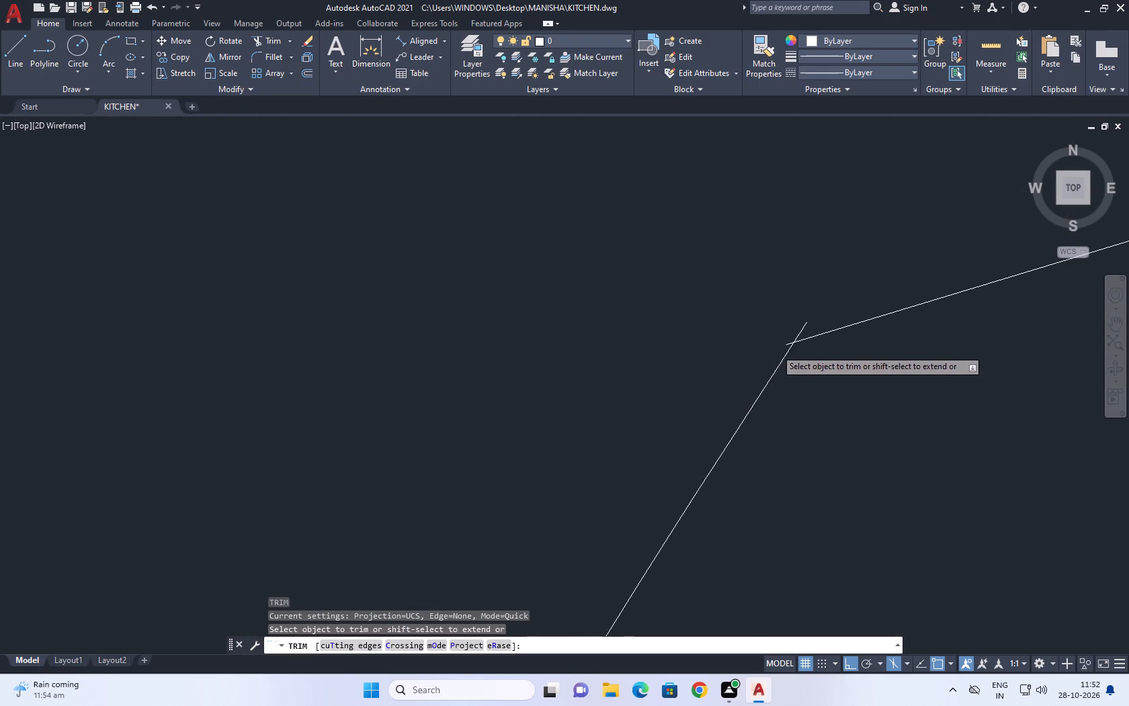
{"action": "scroll", "coordinate": [781, 349], "scroll_direction": "up", "scroll_amount": 2}
{"action": "left_click", "coordinate": [799, 310]}
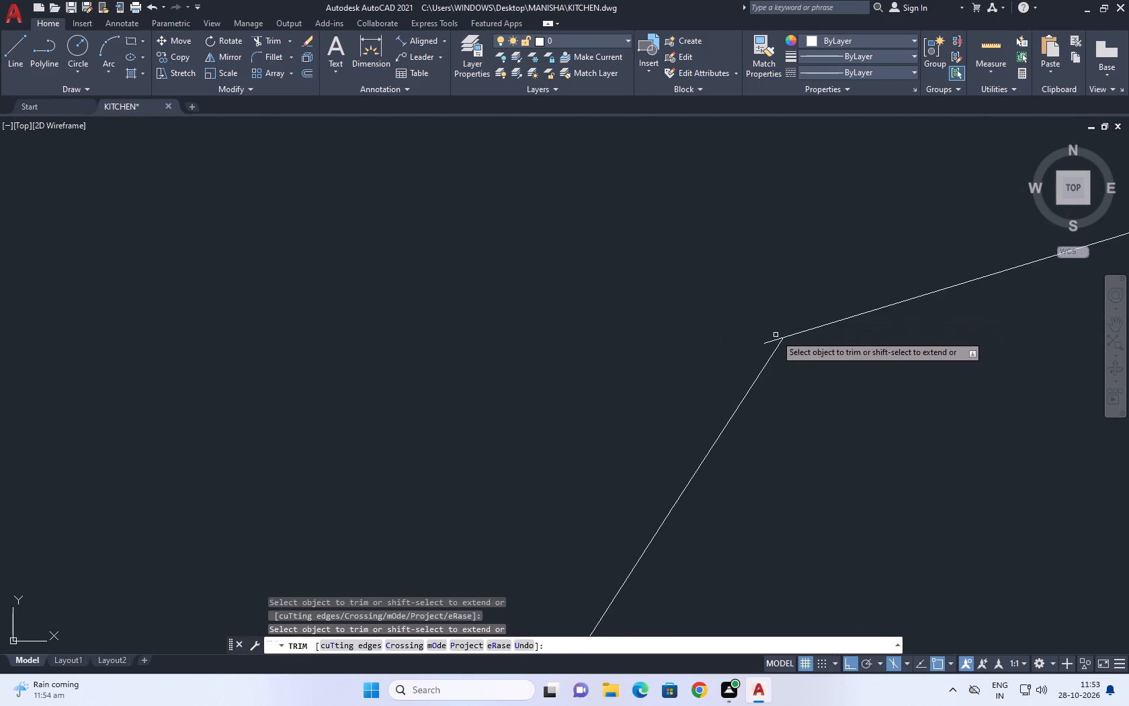
{"action": "left_click", "coordinate": [767, 341]}
{"action": "scroll", "coordinate": [696, 329], "scroll_direction": "down", "scroll_amount": 8}
{"action": "key", "text": "Escape"}
Draw a three-point arc, with Ortho off, from the ornament's upper-left corner to its top point, curving below the straight top edge.
{"action": "middle_click_drag", "start_coordinate": [806, 332], "coordinate": [769, 358]}
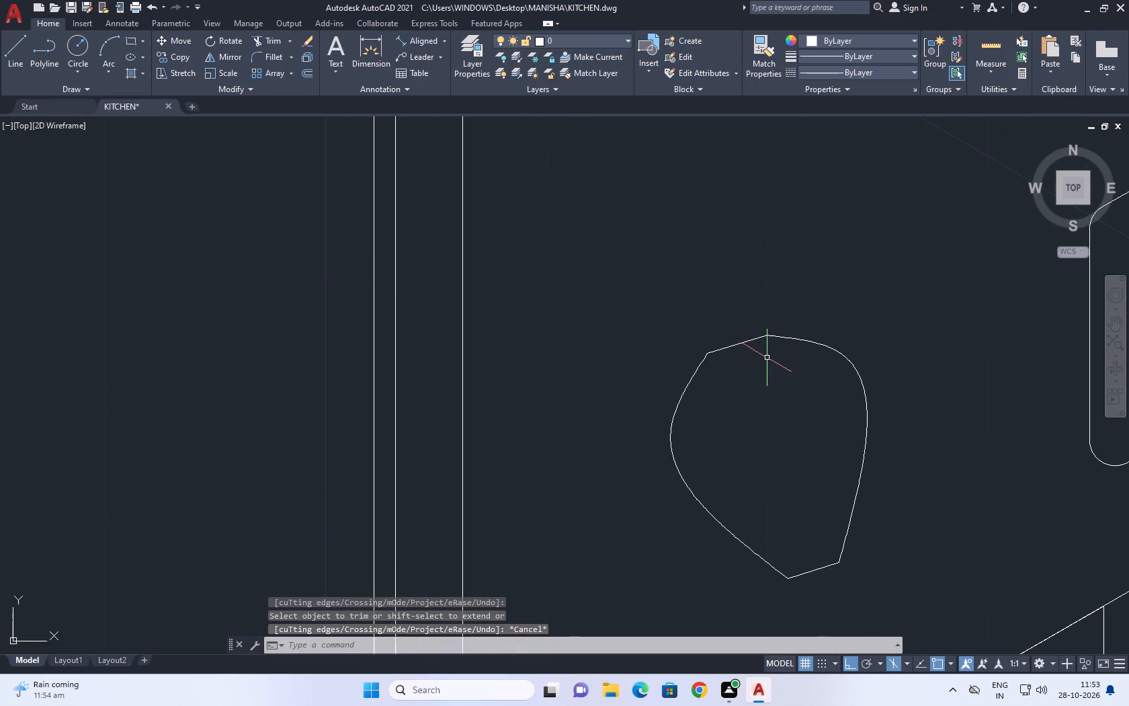
{"action": "key", "text": "a"}
{"action": "key", "text": "space"}
{"action": "scroll", "coordinate": [721, 357], "scroll_direction": "up", "scroll_amount": 2}
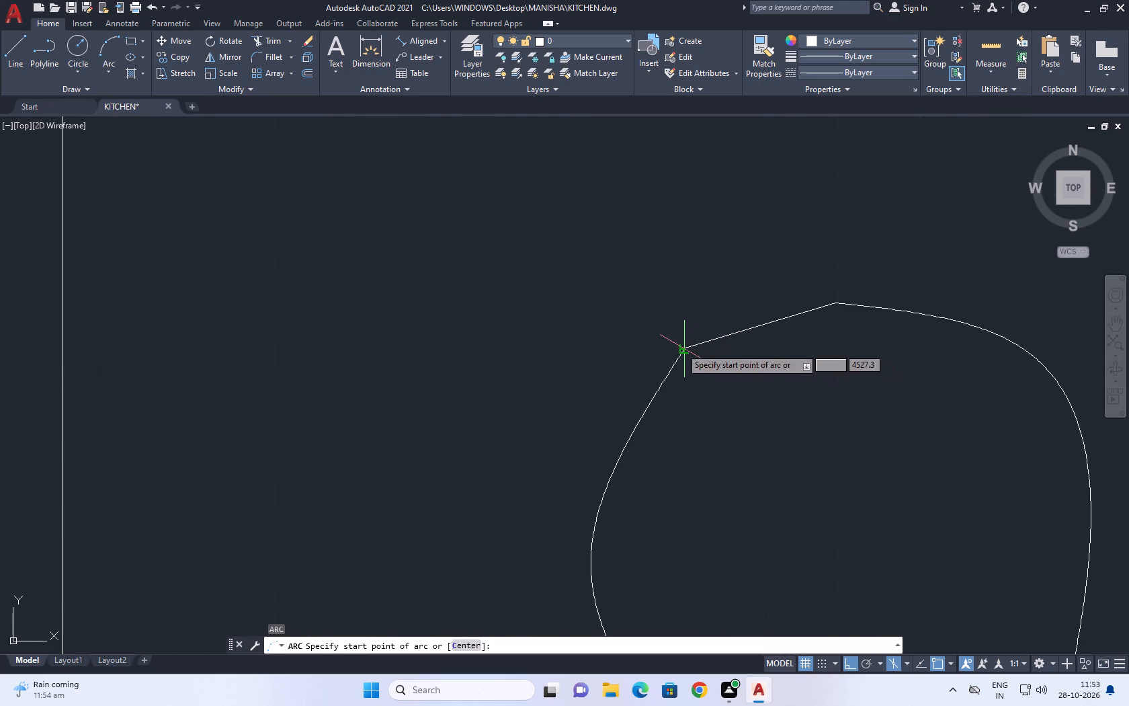
{"action": "left_click", "coordinate": [681, 348]}
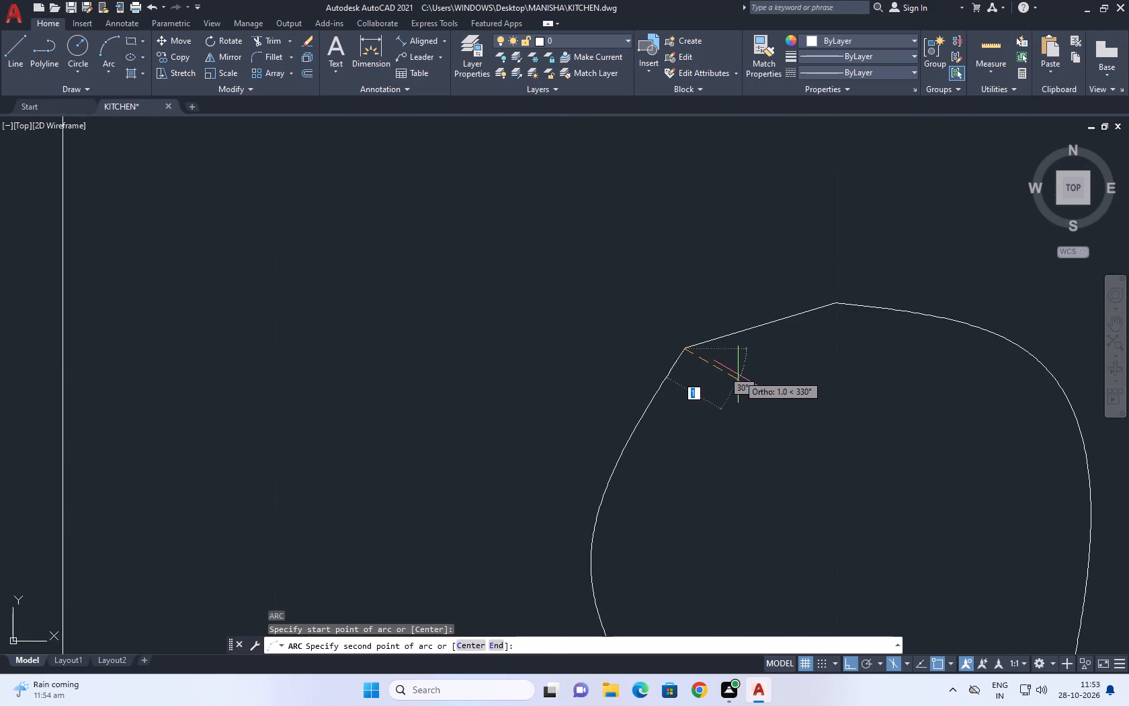
{"action": "key", "text": "F8"}
{"action": "scroll", "coordinate": [739, 372], "scroll_direction": "up", "scroll_amount": 2}
{"action": "left_click", "coordinate": [784, 348]}
{"action": "scroll", "coordinate": [542, 443], "scroll_direction": "down", "scroll_amount": 3}
{"action": "left_click", "coordinate": [669, 383]}
Flatten the new arc by moving its midpoint closer to the ornament's straight top edge.
{"action": "scroll", "coordinate": [632, 399], "scroll_direction": "up", "scroll_amount": 2}
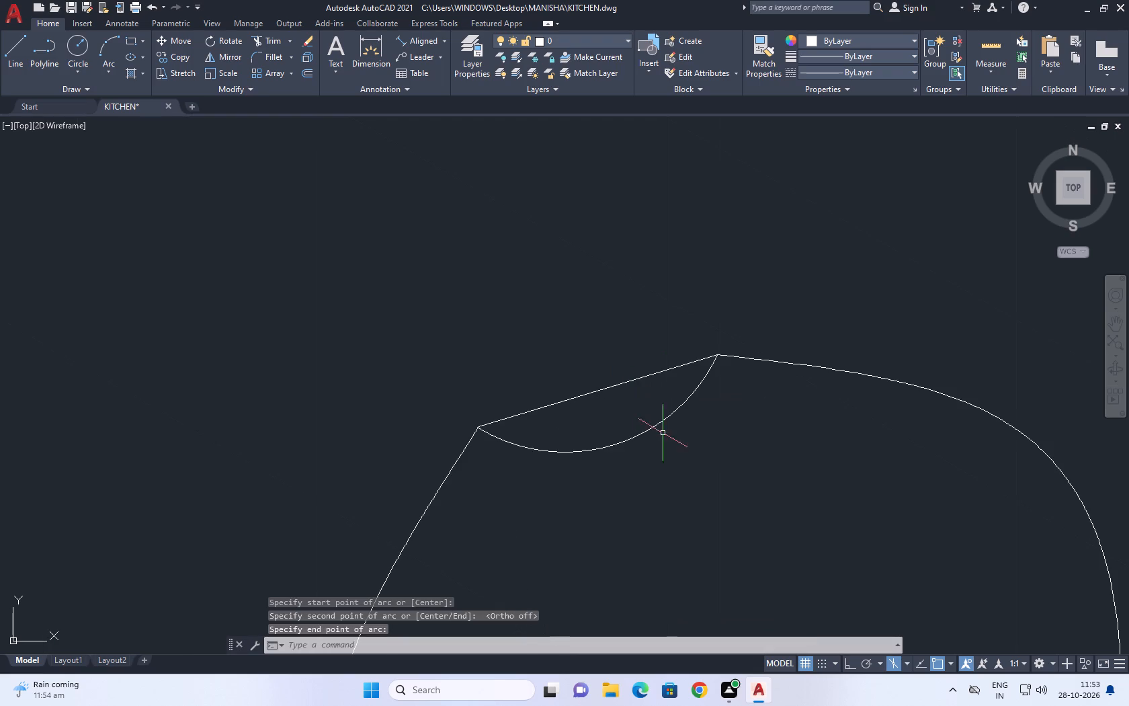
{"action": "left_click", "coordinate": [667, 436]}
{"action": "left_click", "coordinate": [650, 403]}
{"action": "left_click", "coordinate": [614, 443]}
{"action": "left_click", "coordinate": [610, 426]}
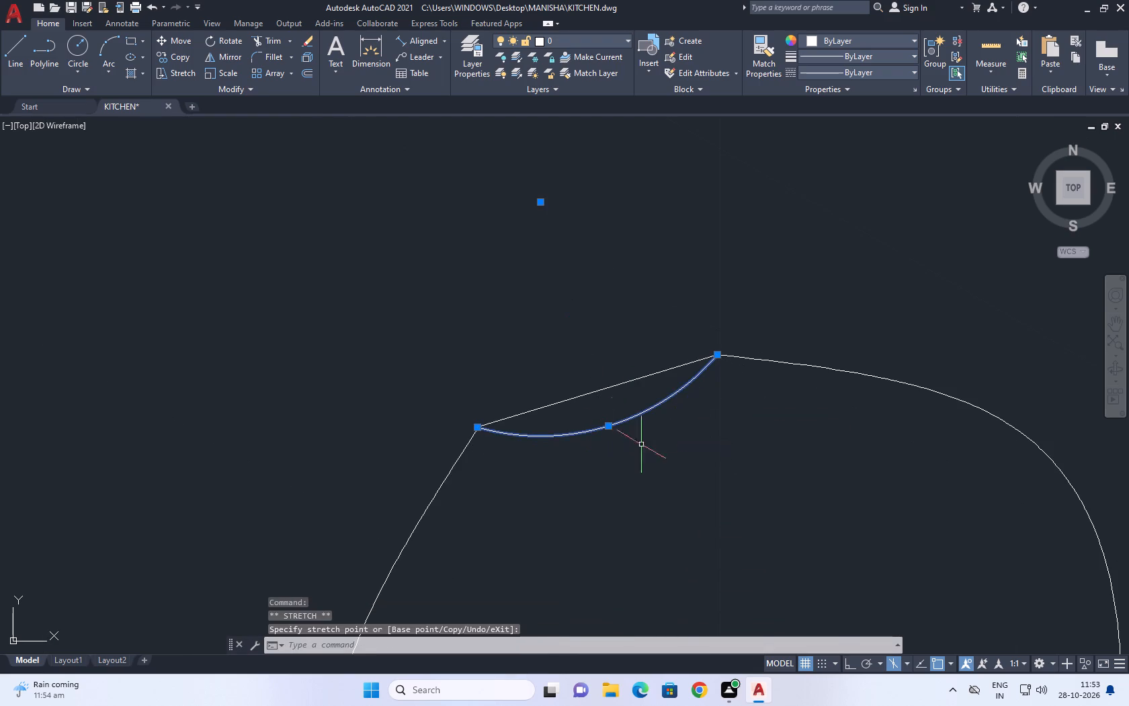
{"action": "scroll", "coordinate": [677, 432], "scroll_direction": "down", "scroll_amount": 3}
{"action": "key", "text": "Escape"}
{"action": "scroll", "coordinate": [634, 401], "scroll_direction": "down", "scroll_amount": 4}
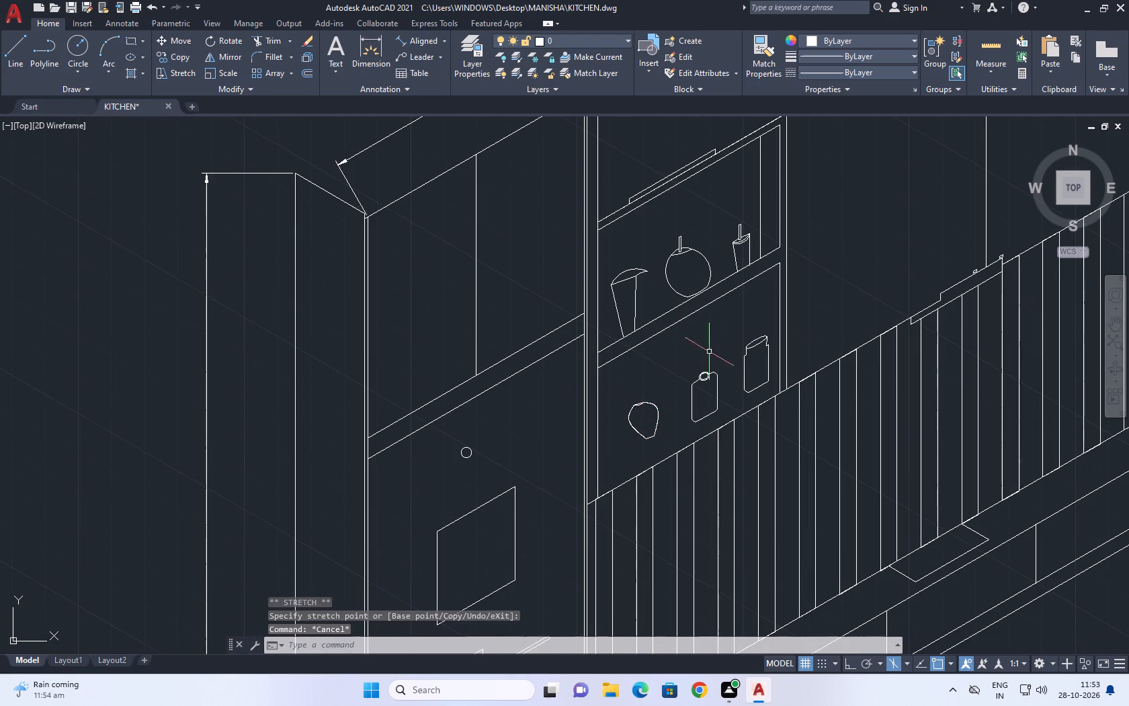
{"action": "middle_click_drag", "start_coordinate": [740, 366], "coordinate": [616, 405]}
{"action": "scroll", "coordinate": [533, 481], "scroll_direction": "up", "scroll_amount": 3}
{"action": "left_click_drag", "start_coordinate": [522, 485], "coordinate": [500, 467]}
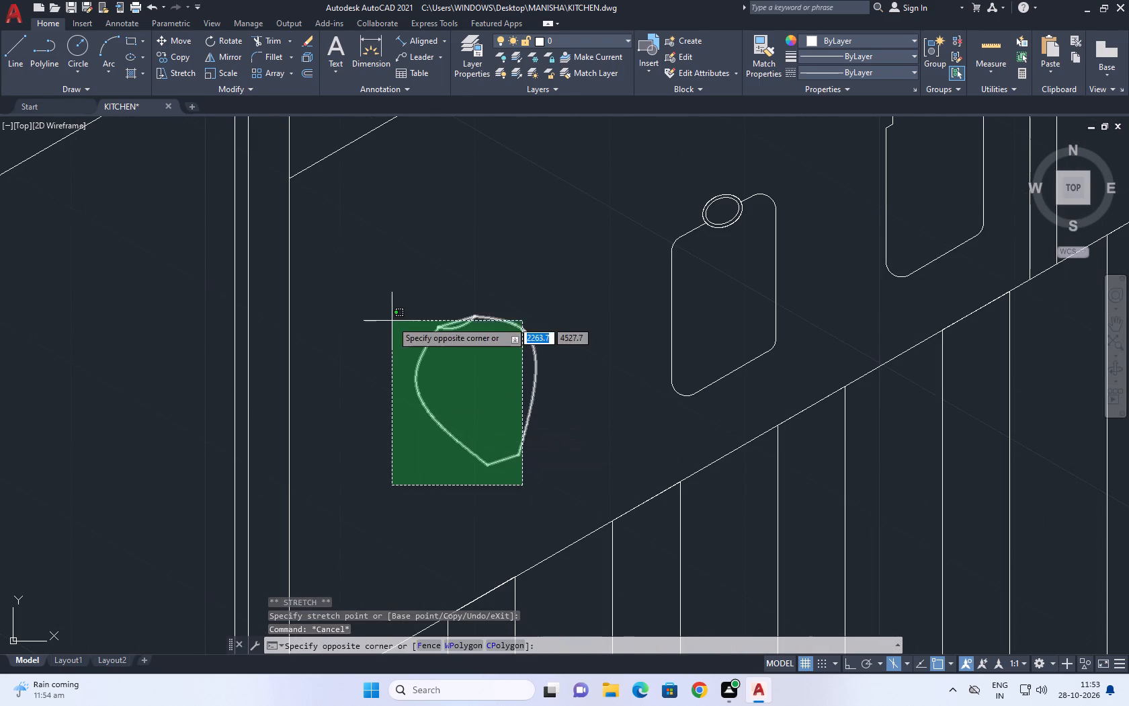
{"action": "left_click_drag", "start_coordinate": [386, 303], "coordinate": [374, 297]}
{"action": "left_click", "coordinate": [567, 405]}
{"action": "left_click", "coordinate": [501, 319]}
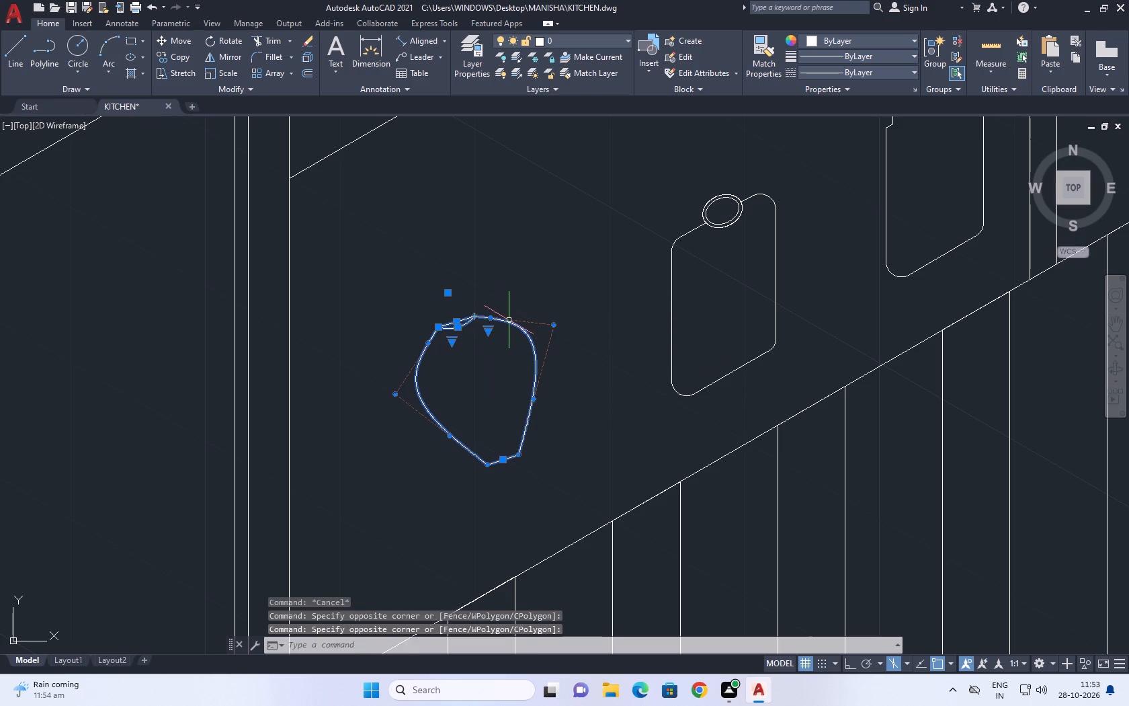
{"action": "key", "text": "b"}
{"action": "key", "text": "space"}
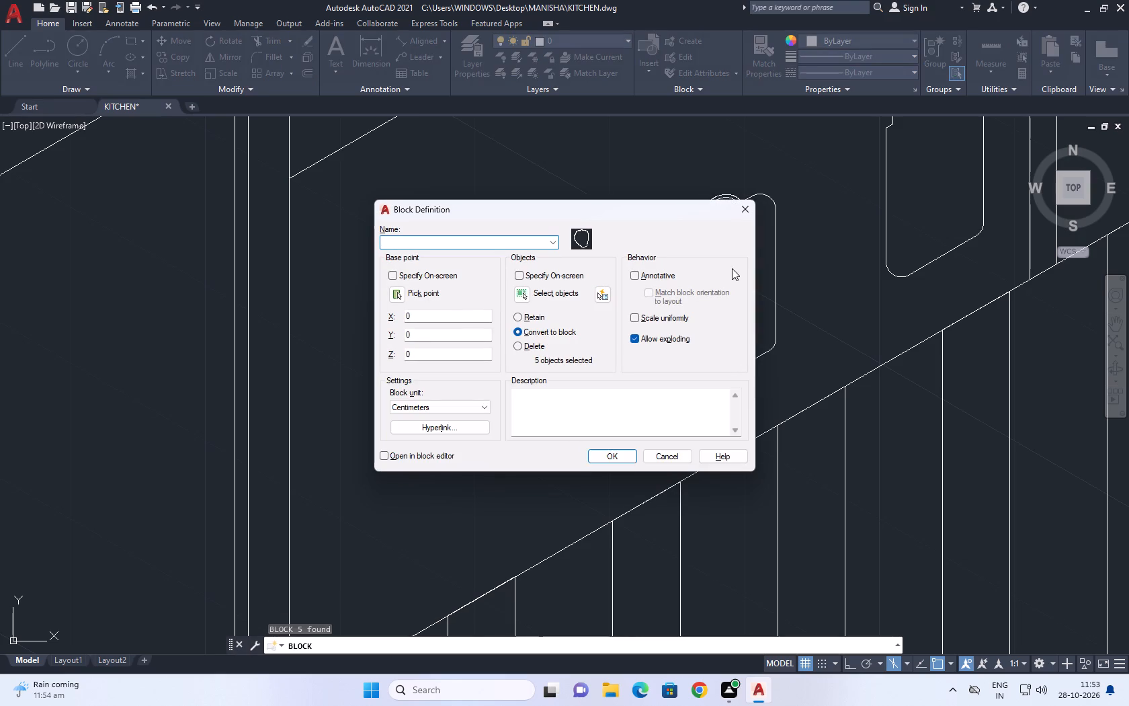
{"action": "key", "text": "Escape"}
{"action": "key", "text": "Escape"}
Erase the vertical line that crosses the small tapered pot in the open shelf's upper niche.
{"action": "scroll", "coordinate": [602, 306], "scroll_direction": "down", "scroll_amount": 2}
{"action": "middle_click_drag", "start_coordinate": [669, 265], "coordinate": [633, 352]}
{"action": "scroll", "coordinate": [633, 352], "scroll_direction": "down", "scroll_amount": 4}
{"action": "middle_click_drag", "start_coordinate": [750, 345], "coordinate": [671, 300]}
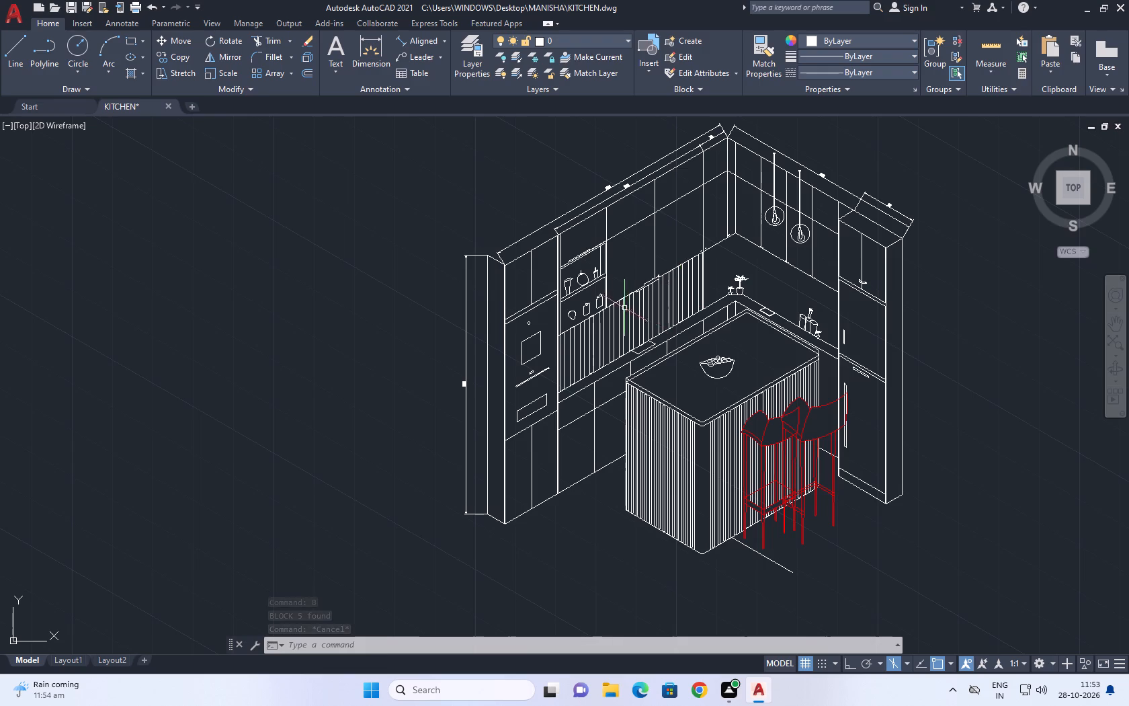
{"action": "scroll", "coordinate": [598, 288], "scroll_direction": "up", "scroll_amount": 1}
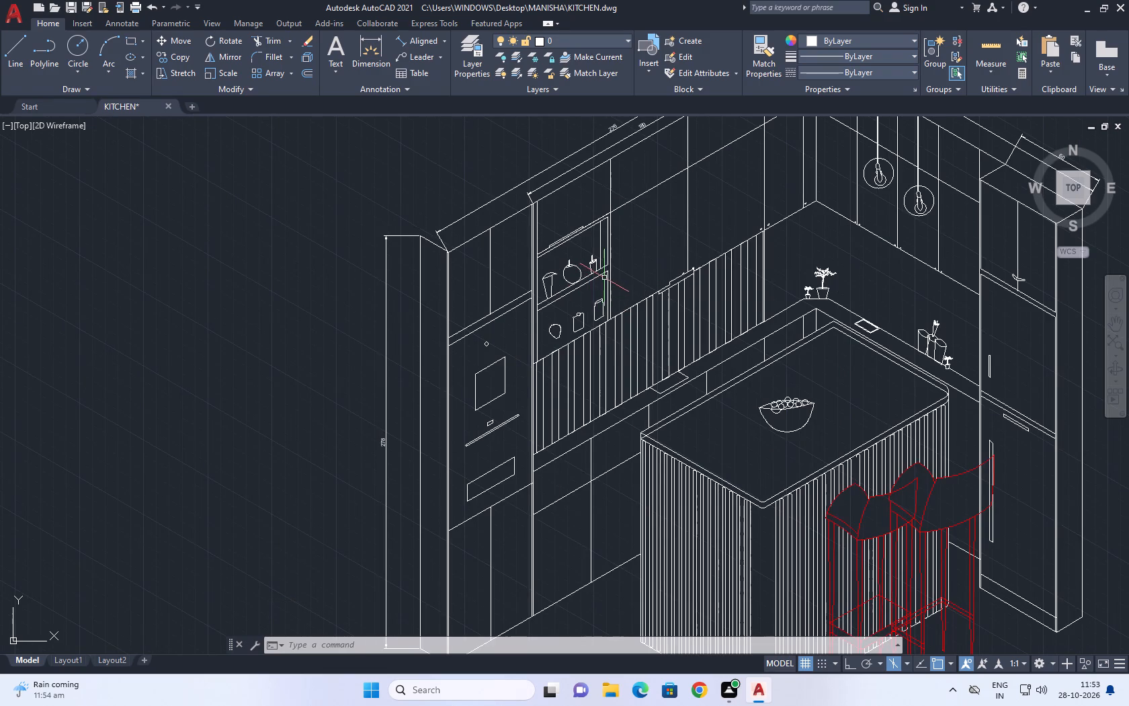
{"action": "scroll", "coordinate": [597, 251], "scroll_direction": "up", "scroll_amount": 2}
{"action": "left_click", "coordinate": [618, 241]}
{"action": "left_click", "coordinate": [598, 231]}
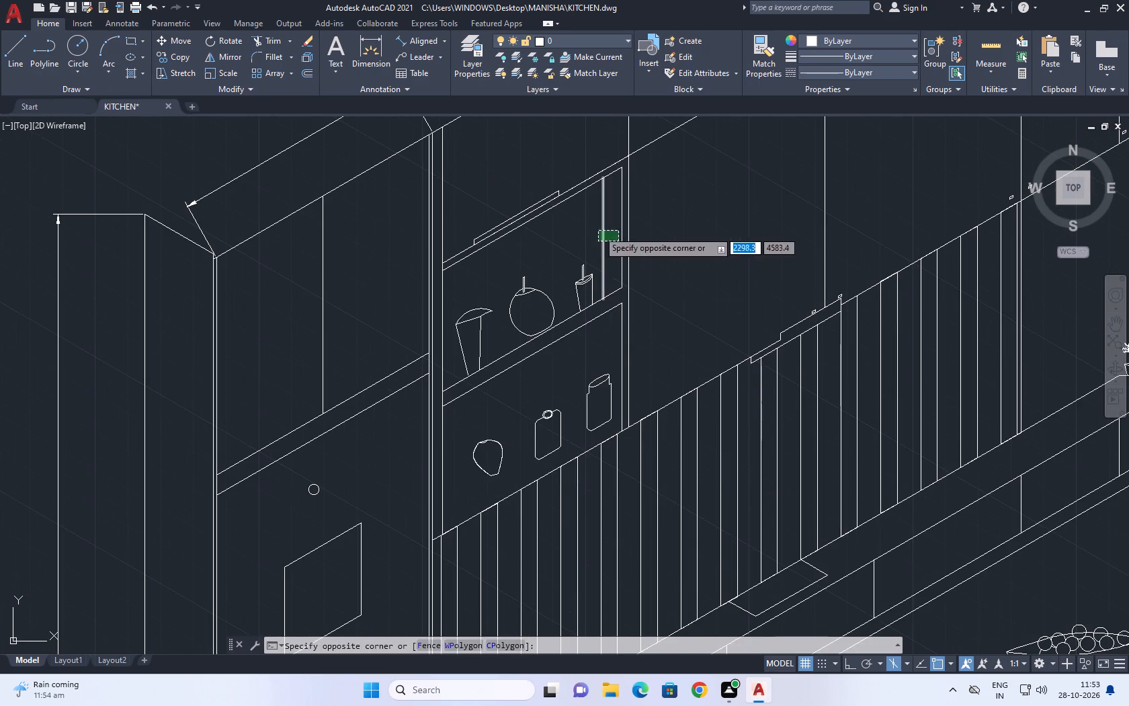
{"action": "right_click_drag", "start_coordinate": [666, 251], "coordinate": [665, 242]}
{"action": "left_click", "coordinate": [714, 319]}
{"action": "left_click", "coordinate": [704, 324]}
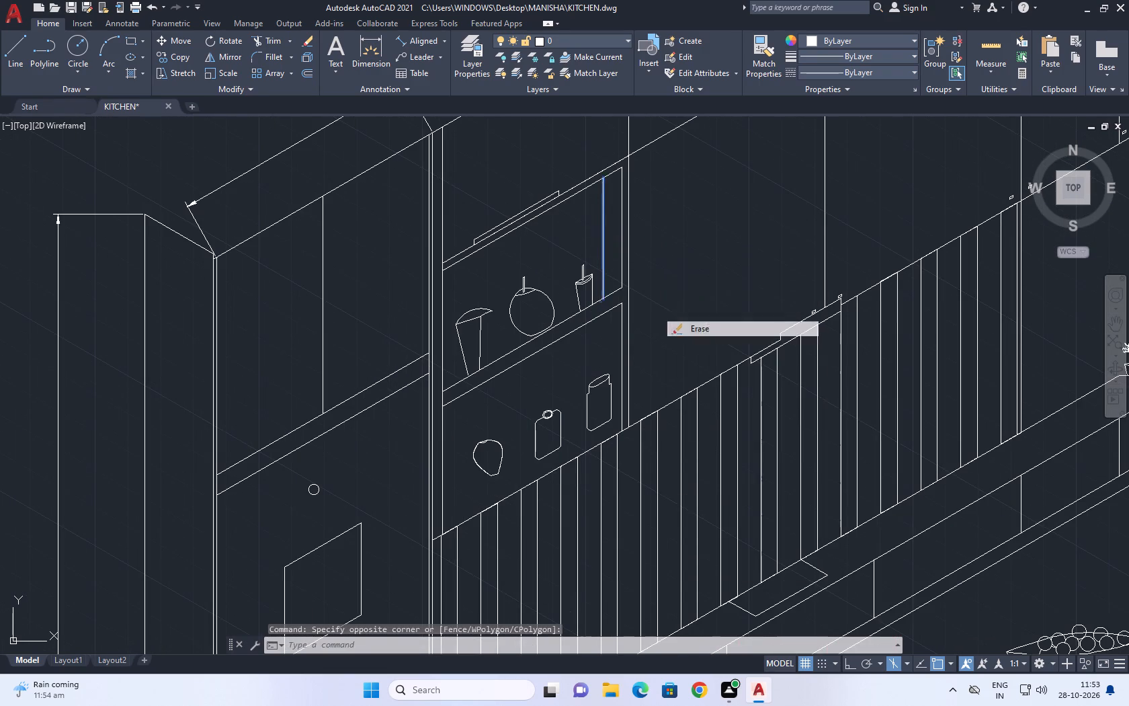
Draw a vertical line, with Ortho on, from the tapered pot's top edge up past the upper niche's top edge.
{"action": "left_click", "coordinate": [15, 40]}
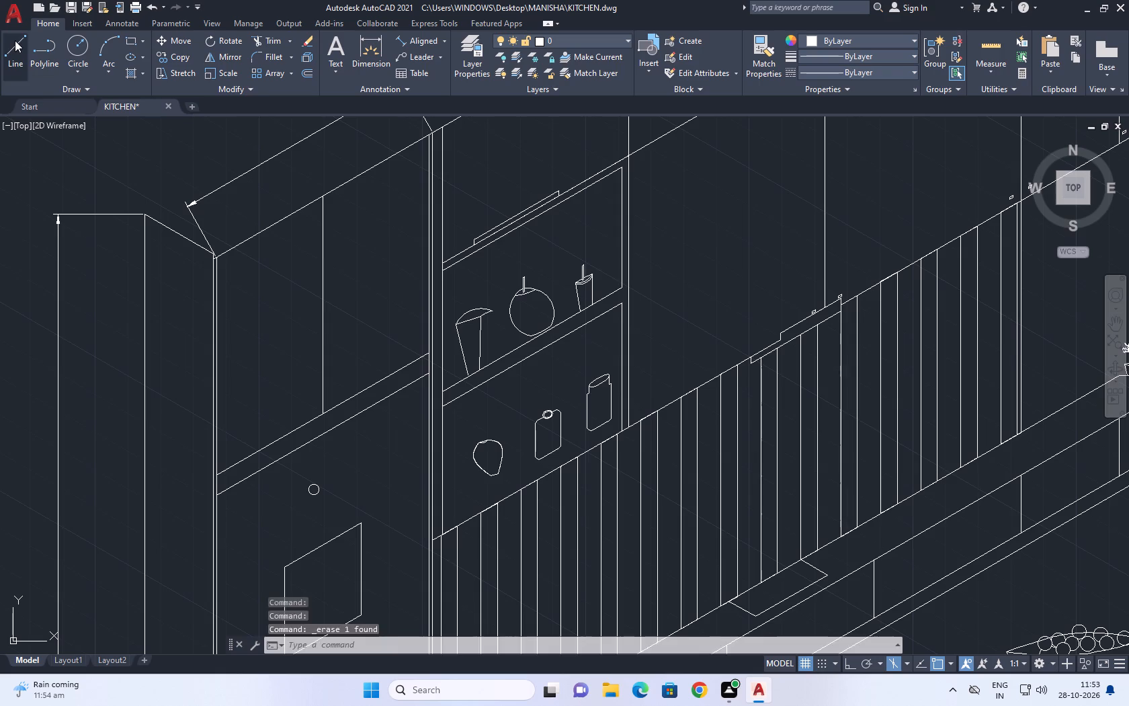
{"action": "scroll", "coordinate": [593, 274], "scroll_direction": "up", "scroll_amount": 3}
{"action": "left_click", "coordinate": [571, 288]}
{"action": "scroll", "coordinate": [564, 202], "scroll_direction": "down", "scroll_amount": 3}
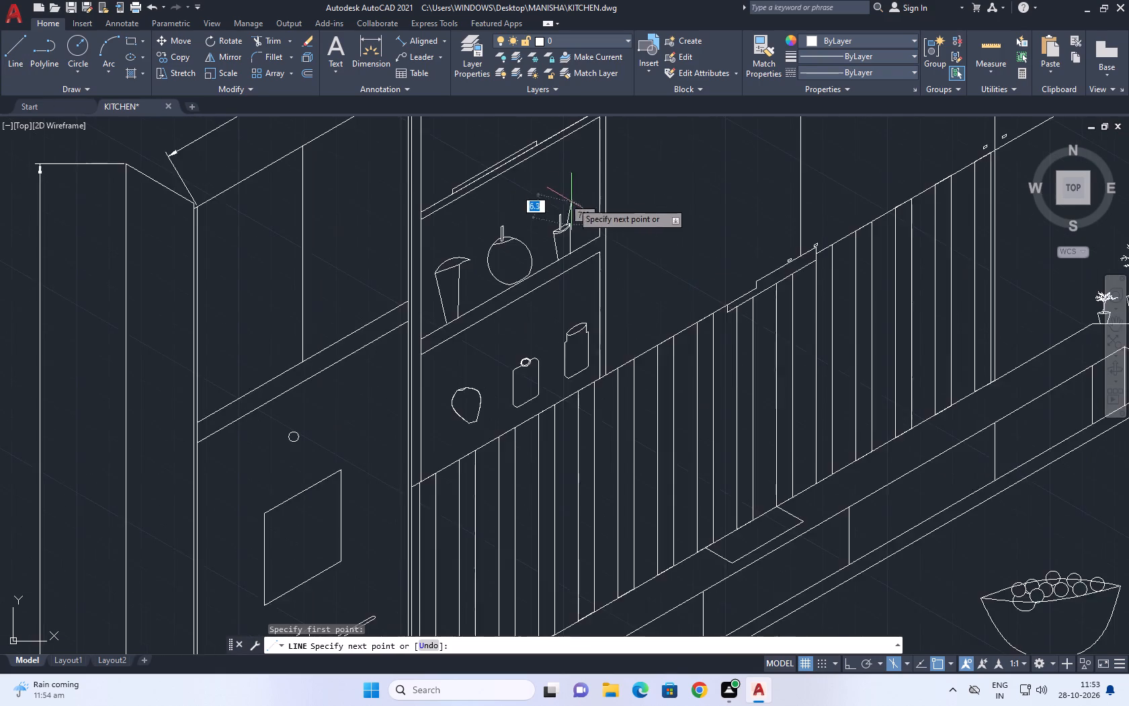
{"action": "middle_click_drag", "start_coordinate": [591, 196], "coordinate": [597, 279]}
{"action": "key", "text": "F8"}
{"action": "scroll", "coordinate": [578, 225], "scroll_direction": "up", "scroll_amount": 2}
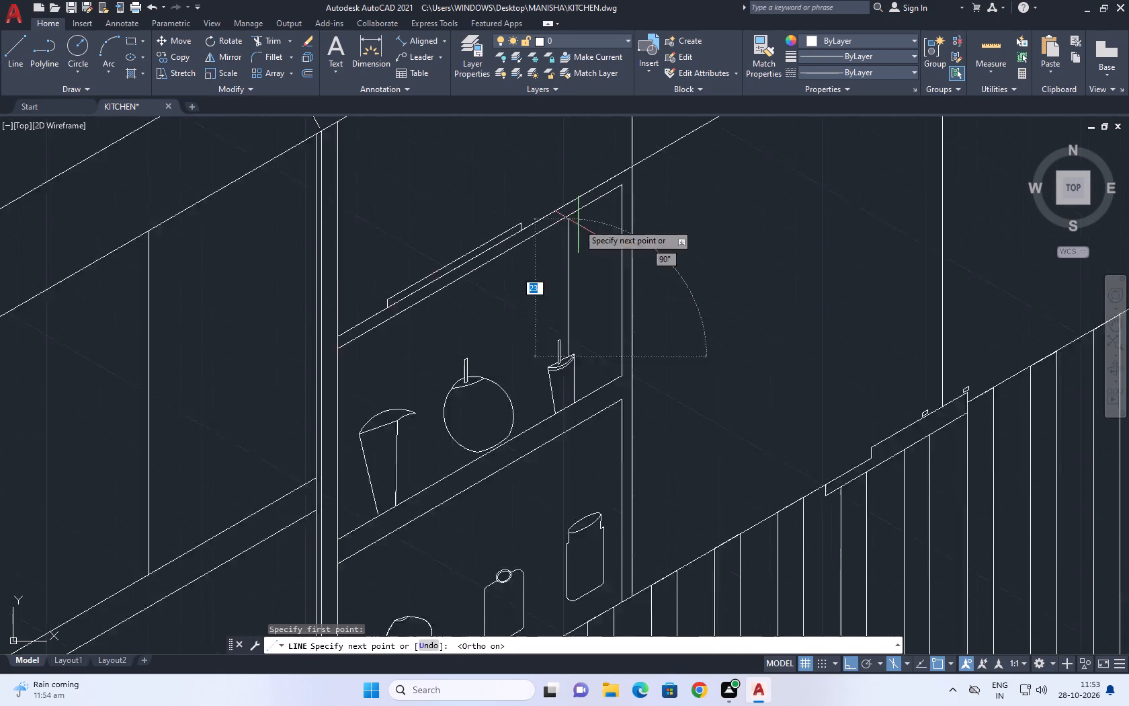
{"action": "left_click", "coordinate": [562, 156]}
{"action": "key", "text": "Escape"}
Trim the new vertical line's excess above the upper niche's inner top edge, including the piece above the cabinet's bottom line.
{"action": "type", "text": "TR"}
{"action": "key", "text": "space"}
{"action": "scroll", "coordinate": [564, 215], "scroll_direction": "up", "scroll_amount": 2}
{"action": "left_click", "coordinate": [581, 156]}
{"action": "left_click", "coordinate": [517, 195]}
{"action": "middle_click_drag", "start_coordinate": [582, 203], "coordinate": [608, 498]}
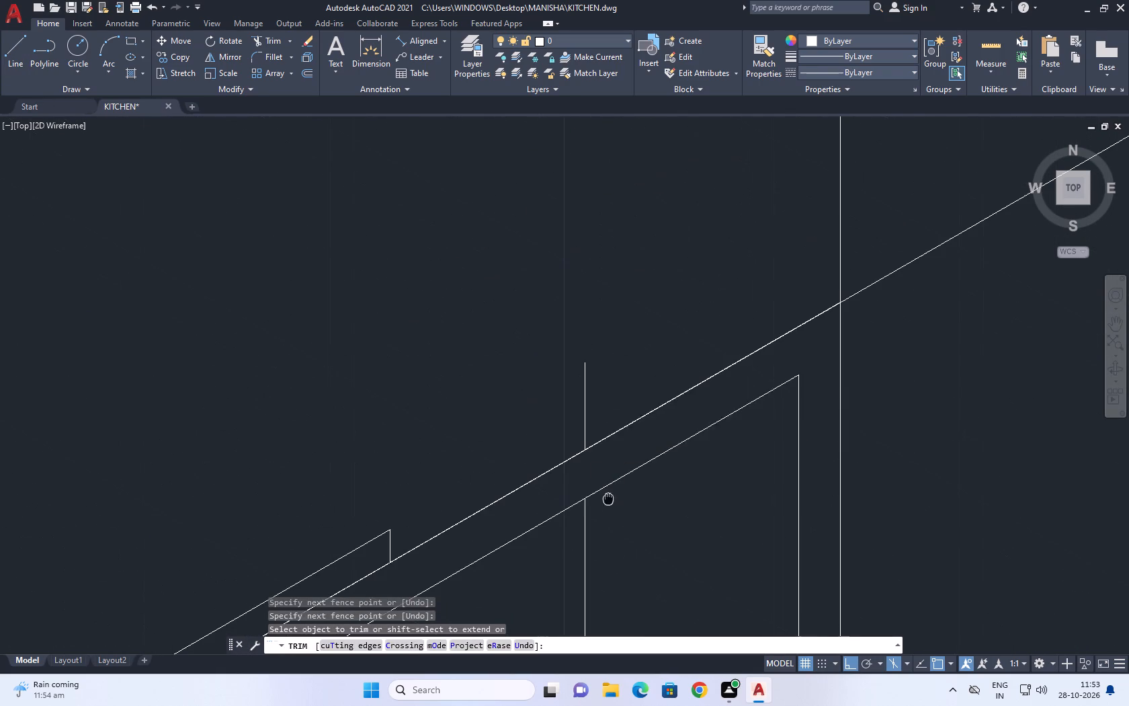
{"action": "left_click", "coordinate": [605, 381]}
{"action": "left_click", "coordinate": [538, 420]}
{"action": "left_click", "coordinate": [583, 453]}
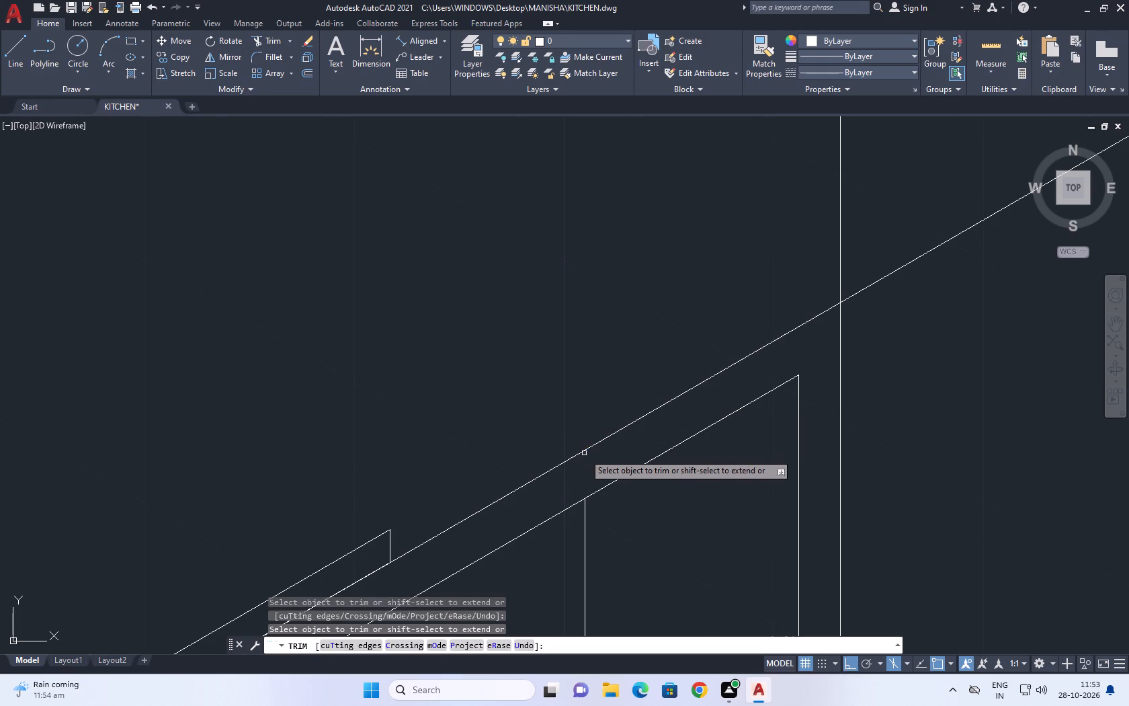
{"action": "scroll", "coordinate": [675, 389], "scroll_direction": "down", "scroll_amount": 3}
{"action": "key", "text": "Escape"}
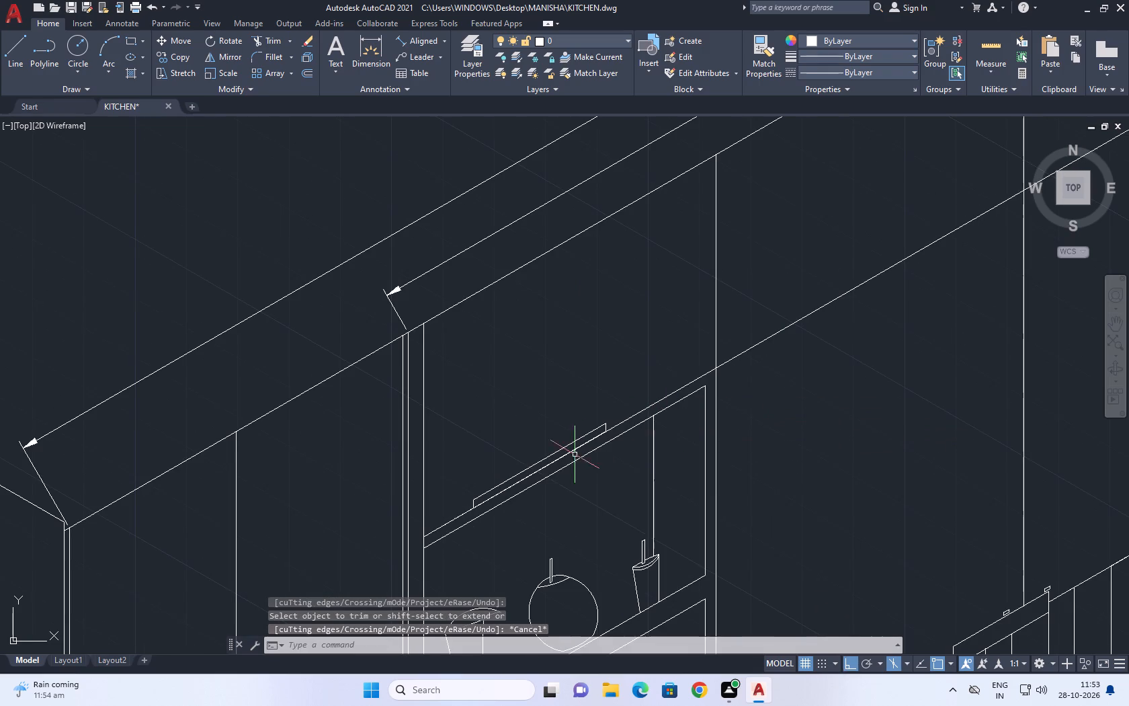
Delete the overlapping sloped line beneath the thin handle above the open shelf's upper niche.
{"action": "middle_click_drag", "start_coordinate": [575, 455], "coordinate": [591, 358]}
{"action": "scroll", "coordinate": [538, 391], "scroll_direction": "up", "scroll_amount": 1}
{"action": "left_click", "coordinate": [535, 383]}
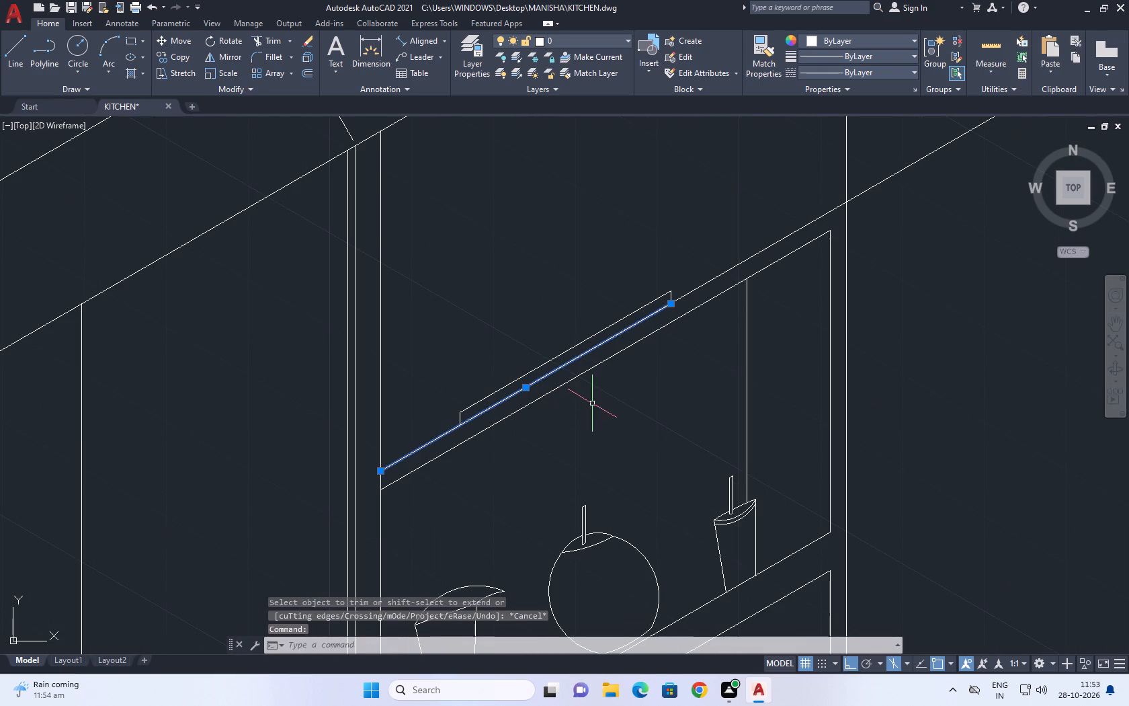
{"action": "key", "text": "Delete"}
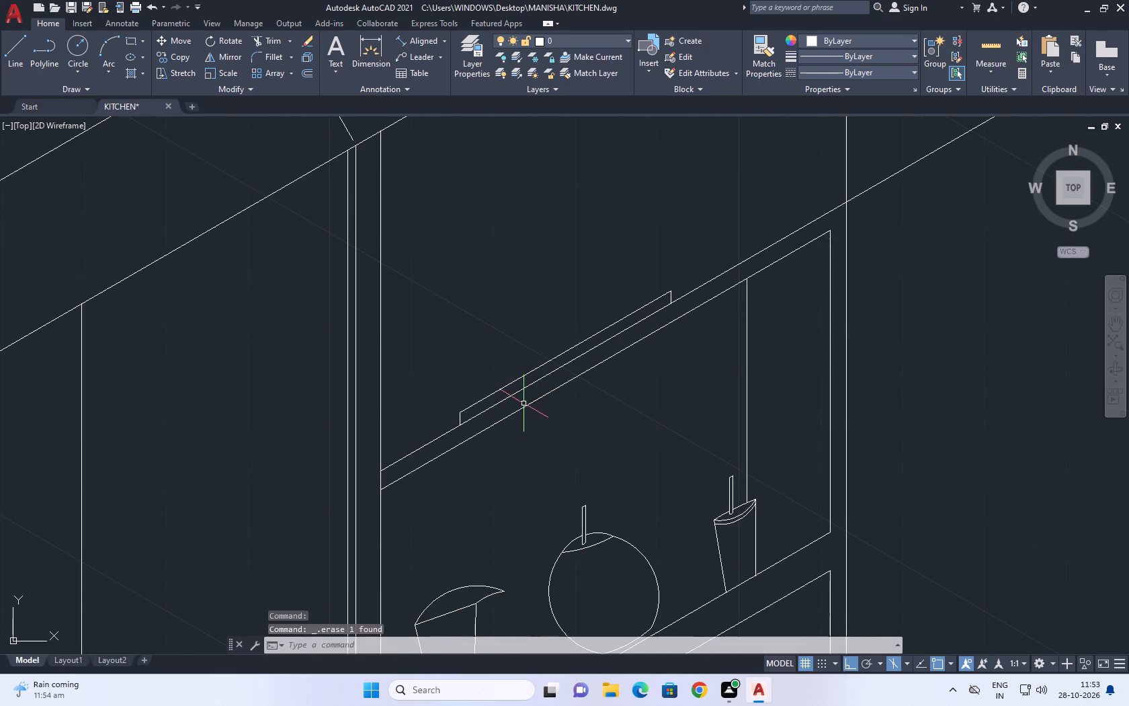
{"action": "left_click", "coordinate": [524, 407]}
{"action": "key", "text": "Escape"}
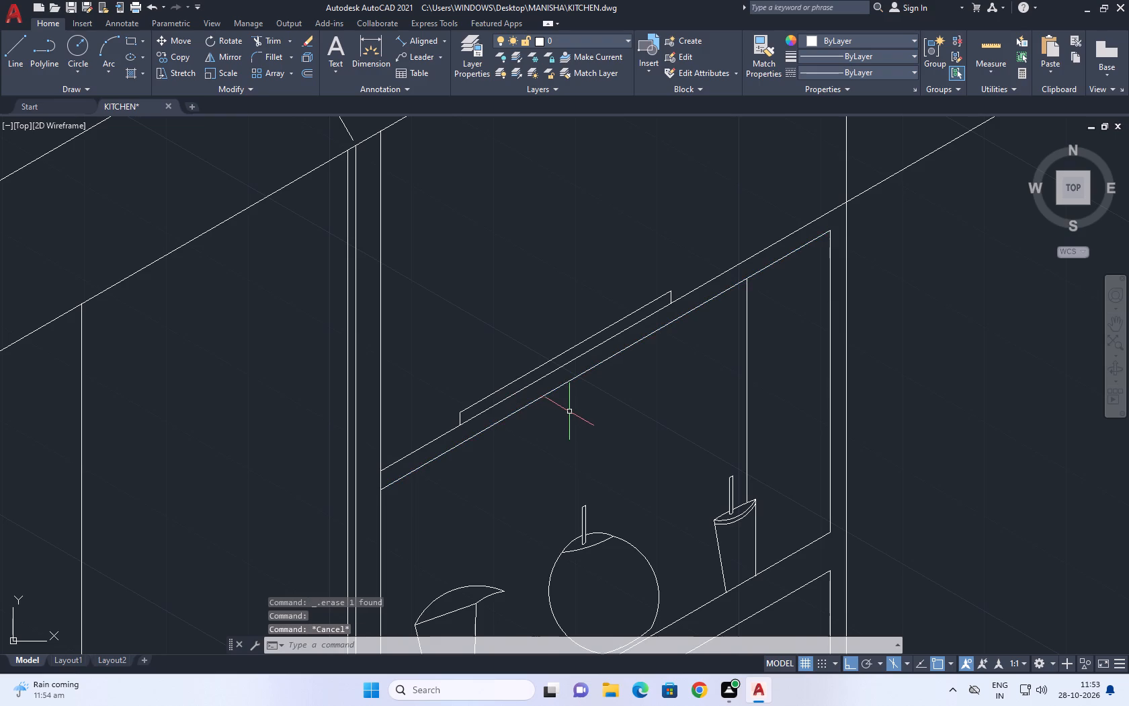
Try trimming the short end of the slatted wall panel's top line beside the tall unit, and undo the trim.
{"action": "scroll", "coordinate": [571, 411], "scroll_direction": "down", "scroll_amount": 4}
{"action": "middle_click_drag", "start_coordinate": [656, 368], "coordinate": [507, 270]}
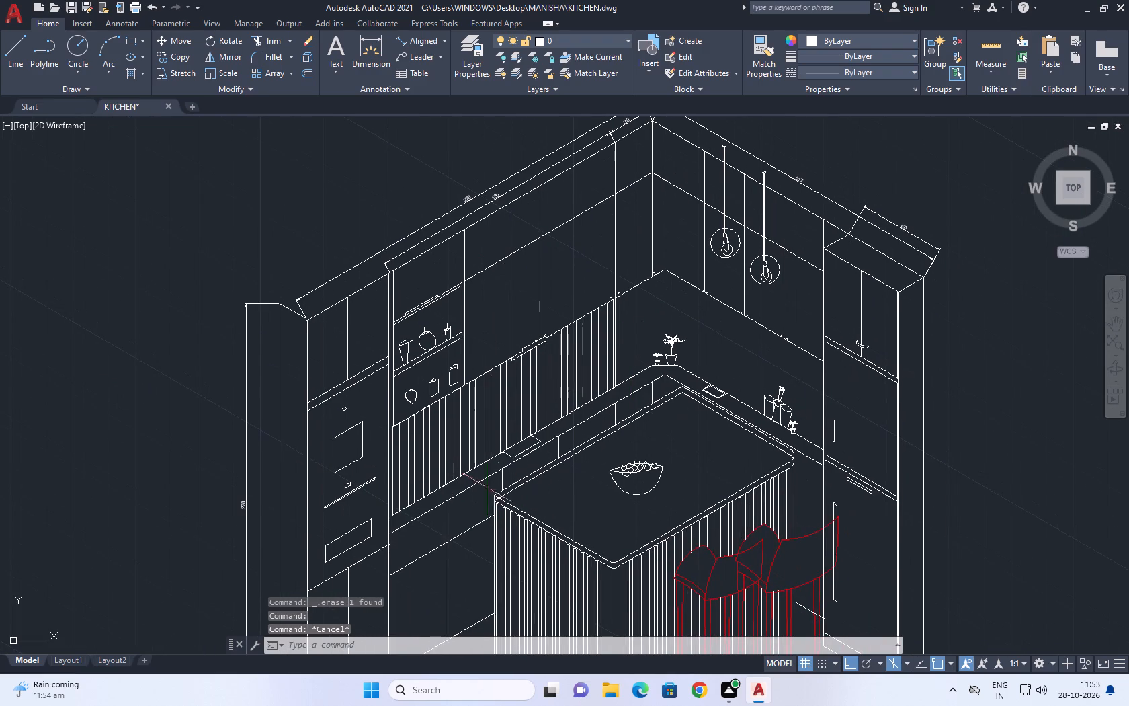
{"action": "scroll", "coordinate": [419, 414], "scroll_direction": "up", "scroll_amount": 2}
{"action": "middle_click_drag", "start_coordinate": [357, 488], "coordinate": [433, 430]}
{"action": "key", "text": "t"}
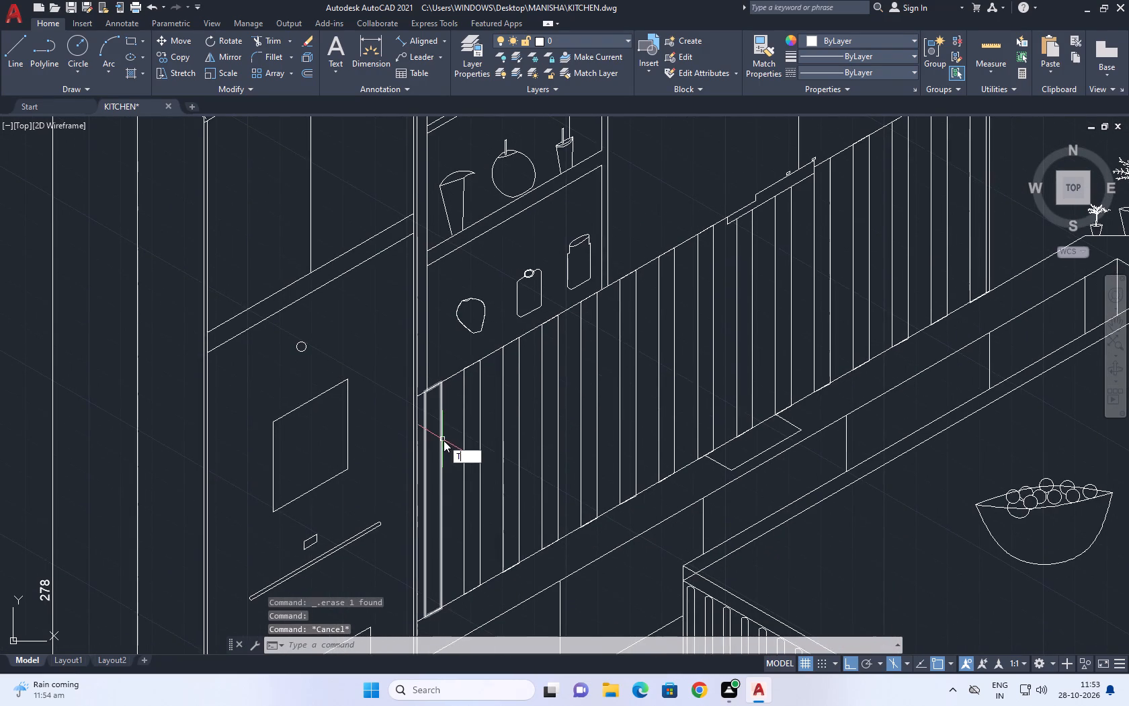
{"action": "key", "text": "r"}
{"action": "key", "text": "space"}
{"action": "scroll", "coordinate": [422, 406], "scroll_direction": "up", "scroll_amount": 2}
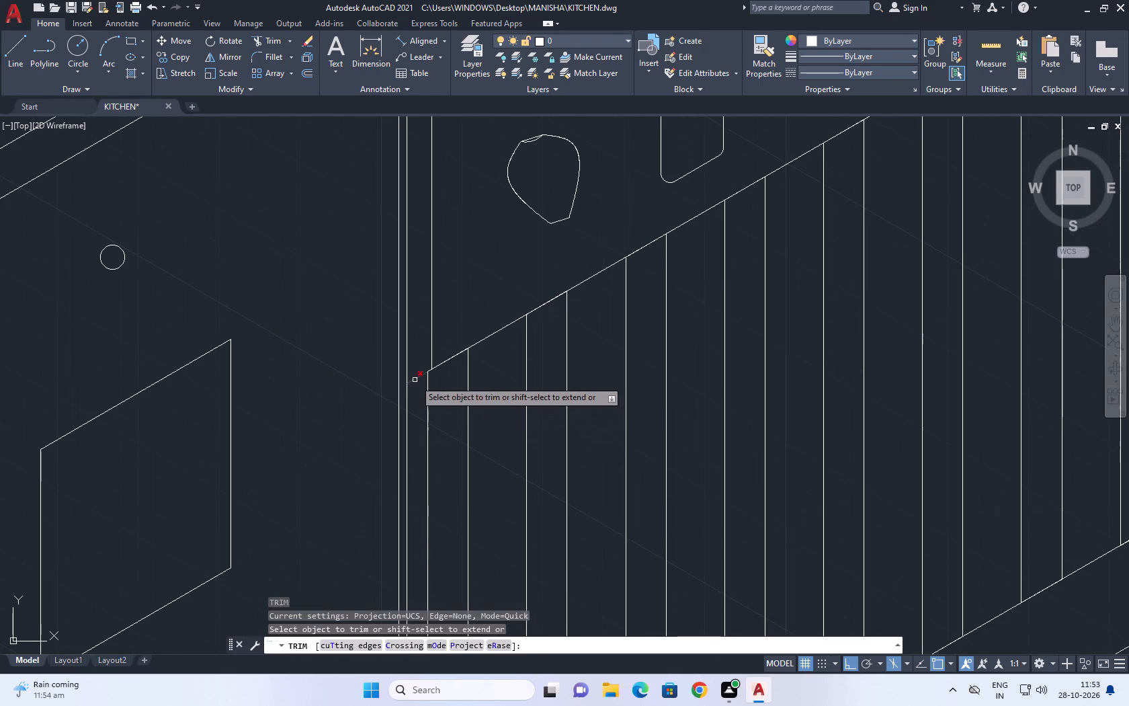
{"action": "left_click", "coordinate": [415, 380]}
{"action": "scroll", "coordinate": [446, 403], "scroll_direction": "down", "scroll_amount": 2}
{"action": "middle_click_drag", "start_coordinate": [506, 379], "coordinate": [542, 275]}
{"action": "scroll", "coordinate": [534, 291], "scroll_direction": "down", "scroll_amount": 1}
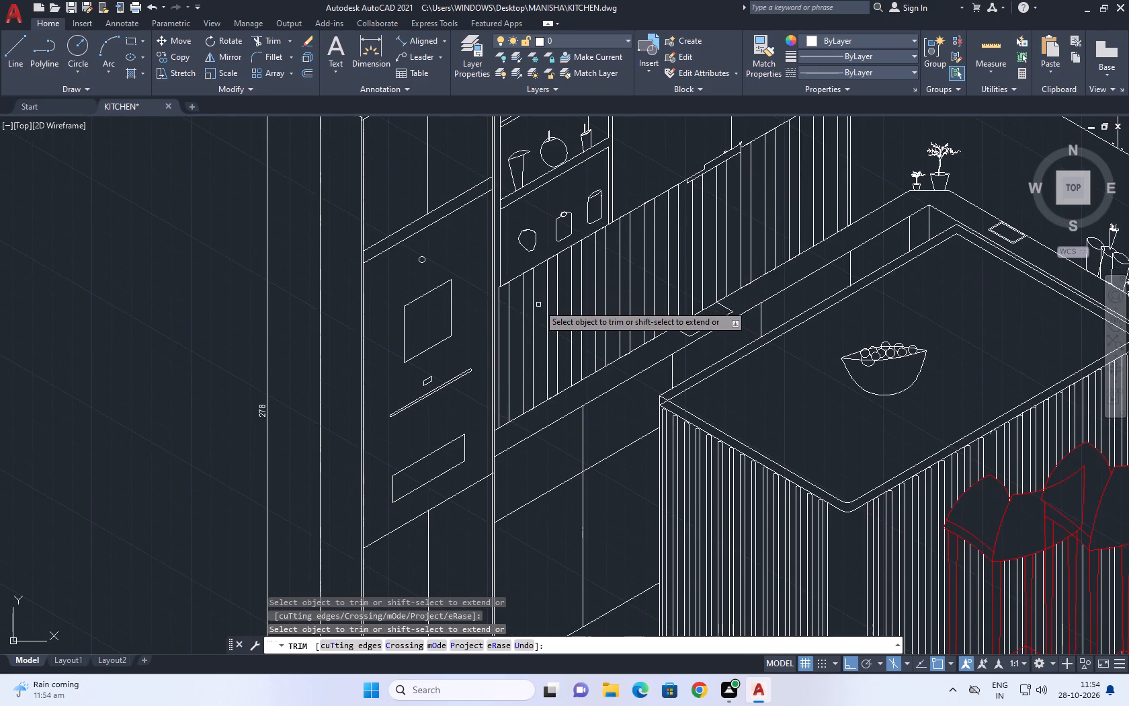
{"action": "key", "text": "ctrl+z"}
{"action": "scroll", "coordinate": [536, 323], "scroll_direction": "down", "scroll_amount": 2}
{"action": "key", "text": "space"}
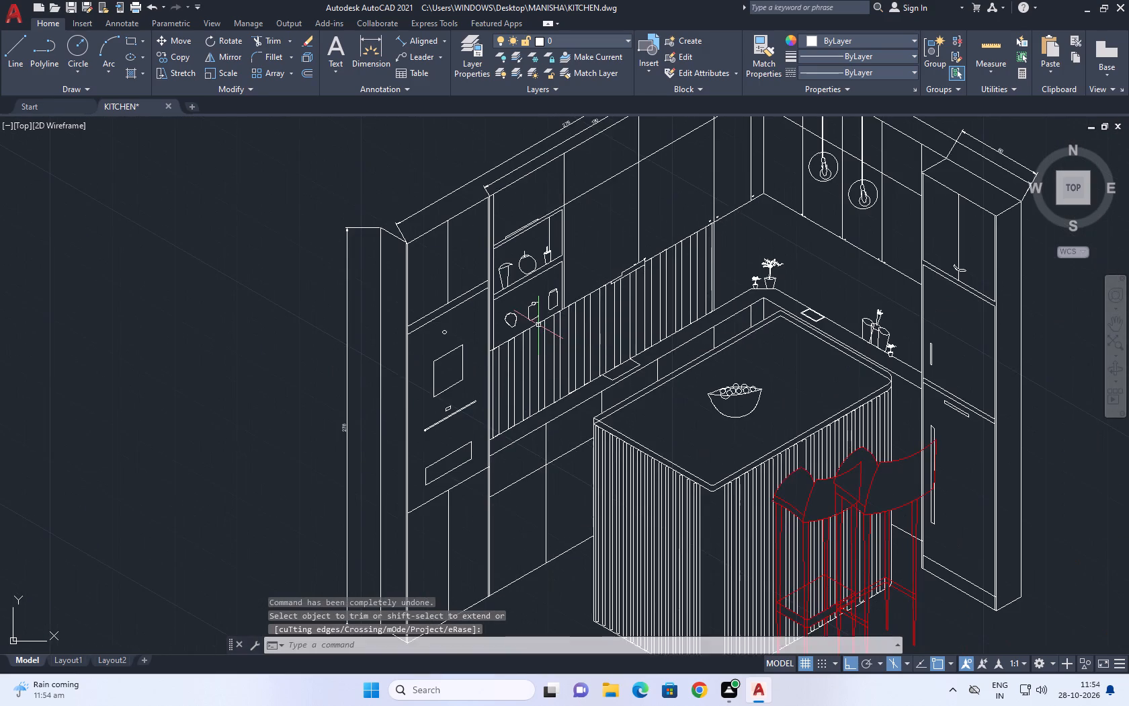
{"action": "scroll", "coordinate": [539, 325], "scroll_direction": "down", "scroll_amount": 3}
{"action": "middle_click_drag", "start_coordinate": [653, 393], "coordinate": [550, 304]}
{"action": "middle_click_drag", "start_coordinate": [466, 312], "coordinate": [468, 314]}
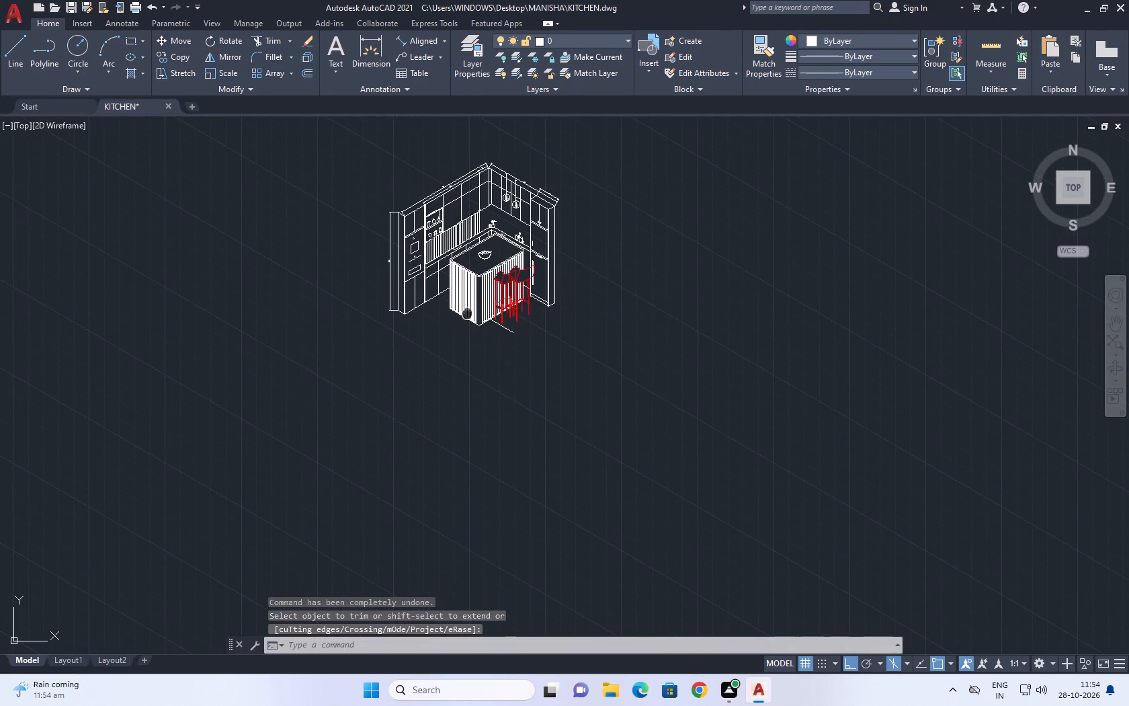
Erase the two stray arc fragments on the island's base line between the overlapping bar stools' legs.
{"action": "middle_click_drag", "start_coordinate": [468, 314], "coordinate": [472, 321]}
{"action": "scroll", "coordinate": [495, 315], "scroll_direction": "up", "scroll_amount": 3}
{"action": "scroll", "coordinate": [630, 344], "scroll_direction": "up", "scroll_amount": 3}
{"action": "middle_click_drag", "start_coordinate": [568, 233], "coordinate": [579, 244]}
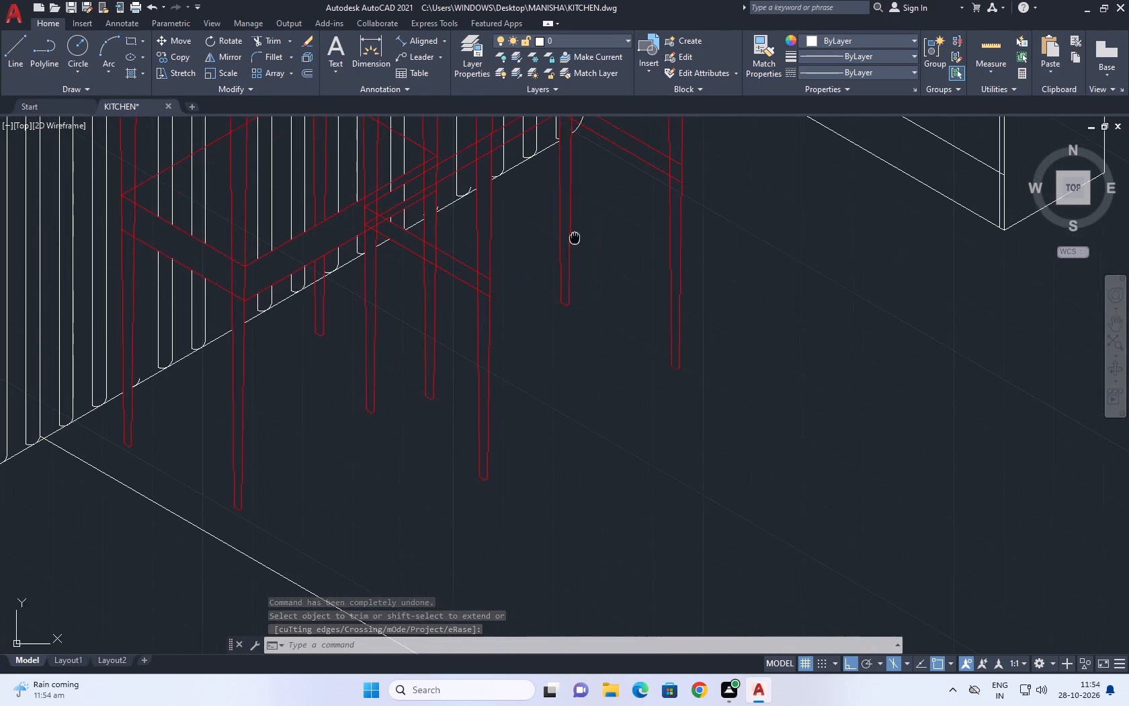
{"action": "middle_click_drag", "start_coordinate": [579, 244], "coordinate": [610, 331]}
{"action": "middle_click_drag", "start_coordinate": [500, 272], "coordinate": [513, 322]}
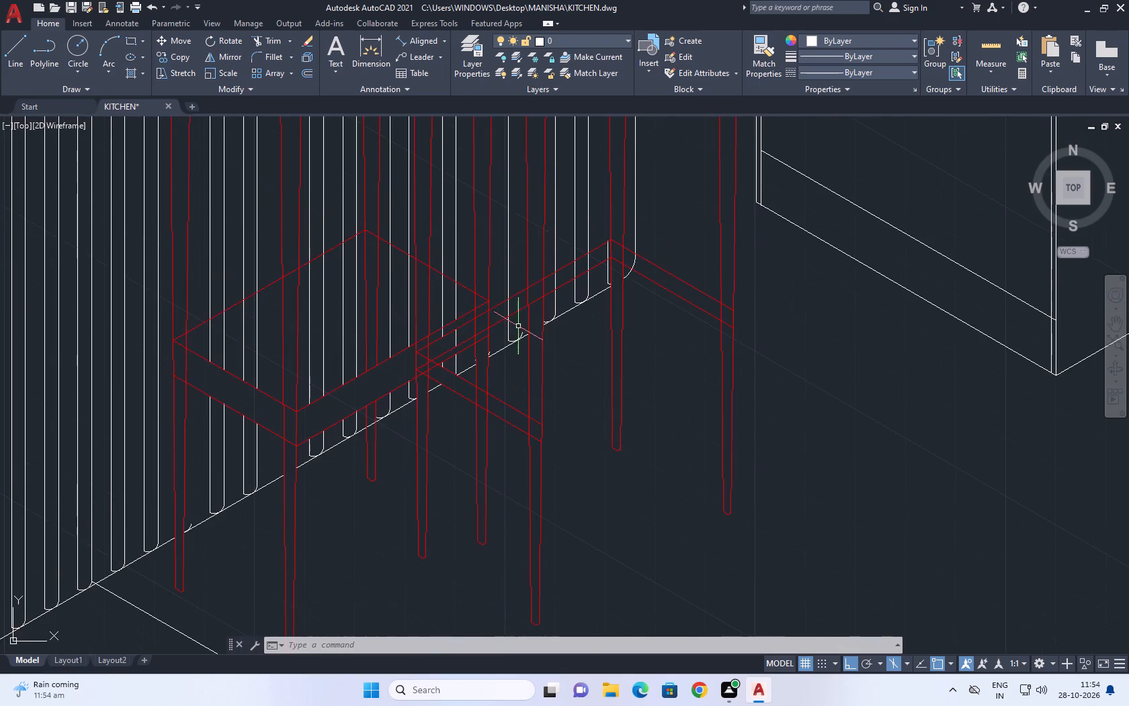
{"action": "scroll", "coordinate": [518, 326], "scroll_direction": "up", "scroll_amount": 2}
{"action": "middle_click_drag", "start_coordinate": [527, 319], "coordinate": [537, 353]}
{"action": "scroll", "coordinate": [533, 372], "scroll_direction": "up", "scroll_amount": 2}
{"action": "left_click", "coordinate": [535, 388]}
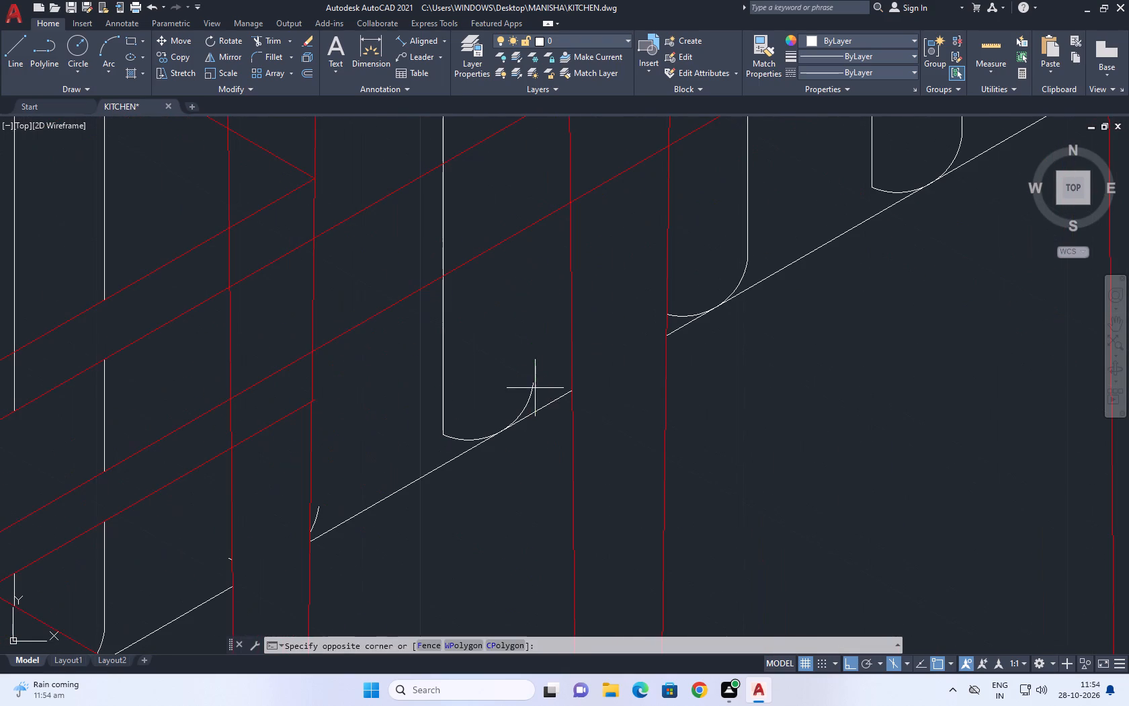
{"action": "left_click", "coordinate": [541, 342]}
{"action": "middle_click_drag", "start_coordinate": [313, 520], "coordinate": [480, 375]}
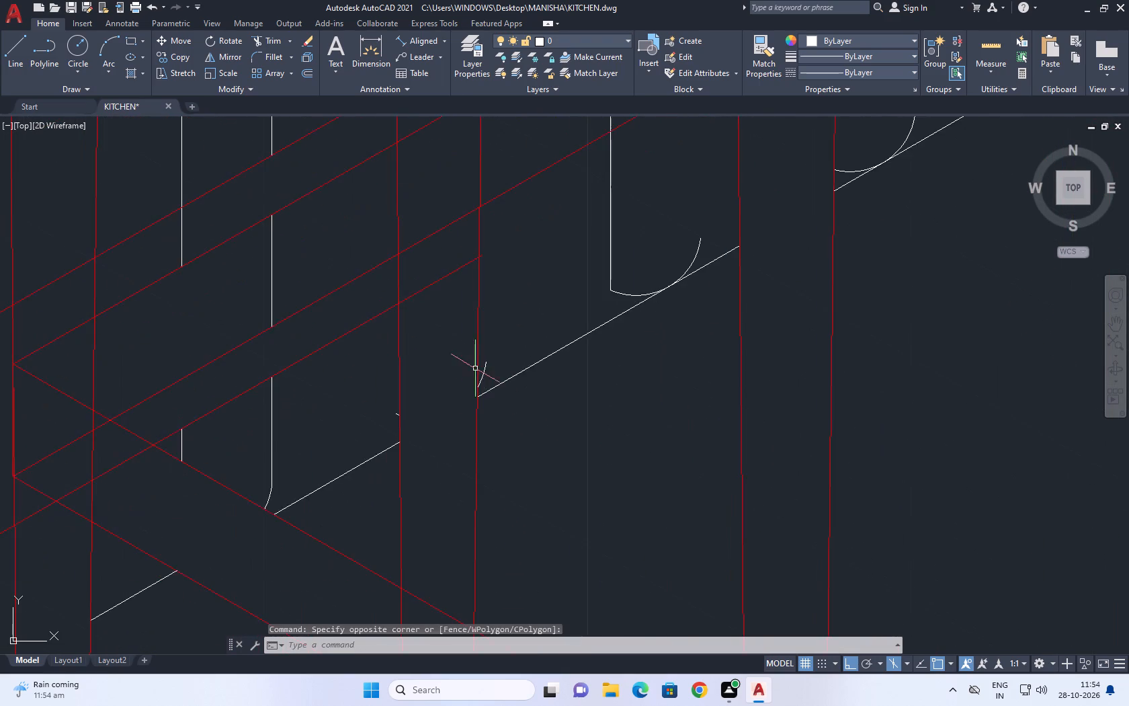
{"action": "scroll", "coordinate": [471, 368], "scroll_direction": "up", "scroll_amount": 2}
{"action": "left_click", "coordinate": [216, 449]}
{"action": "left_click", "coordinate": [317, 520]}
{"action": "left_click", "coordinate": [452, 314]}
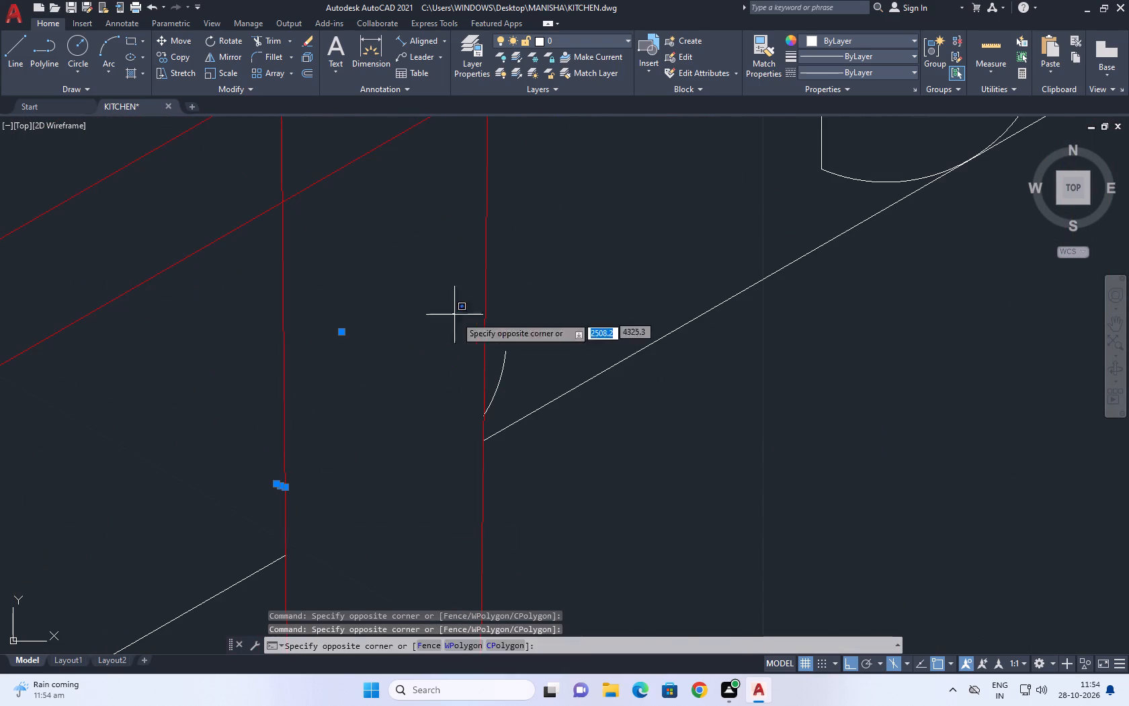
{"action": "left_click", "coordinate": [545, 463]}
{"action": "key", "text": "Delete"}
{"action": "scroll", "coordinate": [474, 352], "scroll_direction": "down", "scroll_amount": 4}
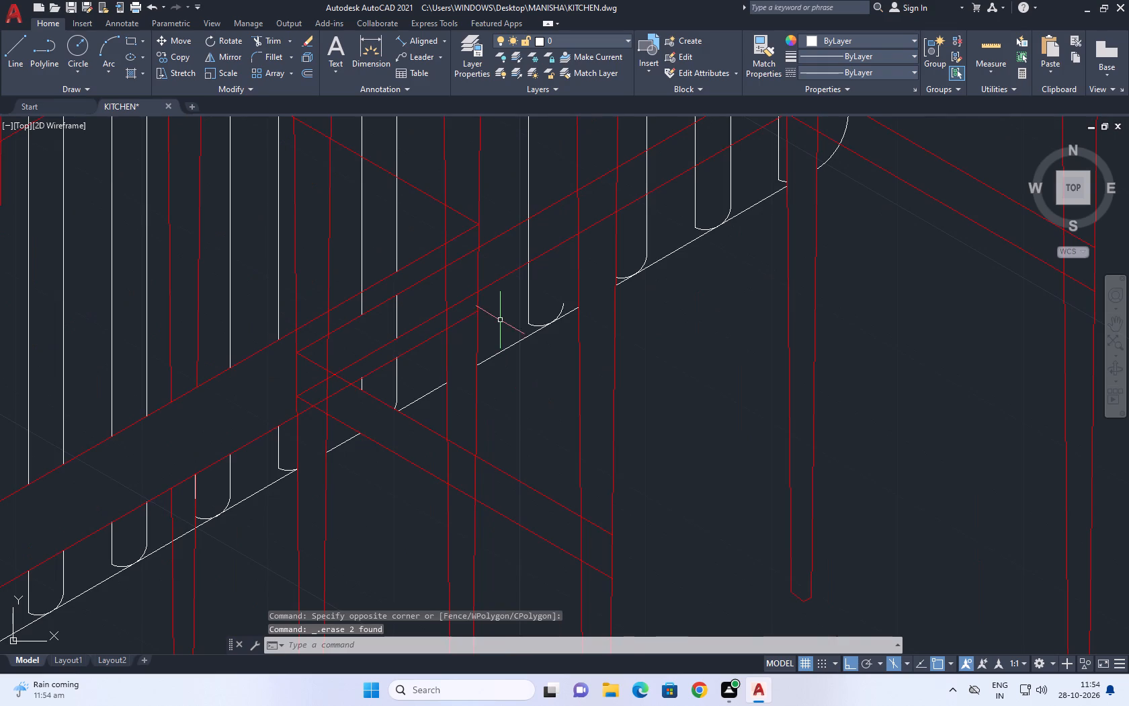
Trim the island slat line where it shows between the front stool's overlapping footrest rail lines.
{"action": "middle_click_drag", "start_coordinate": [500, 323], "coordinate": [483, 418]}
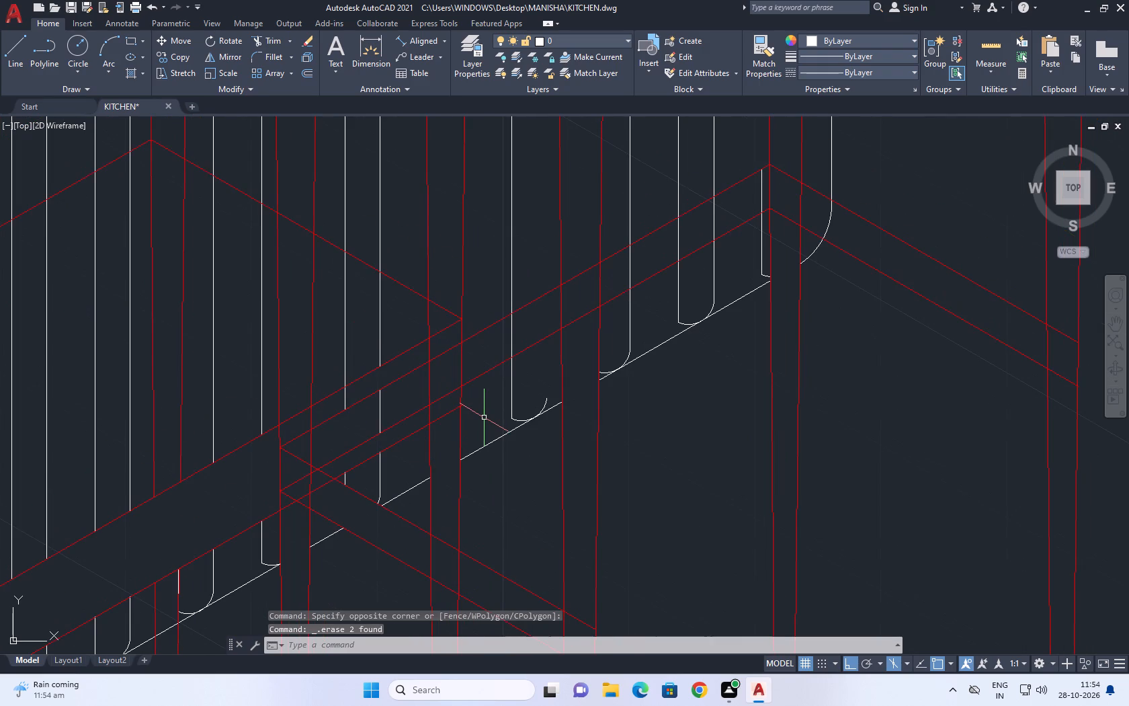
{"action": "scroll", "coordinate": [511, 438], "scroll_direction": "down", "scroll_amount": 3}
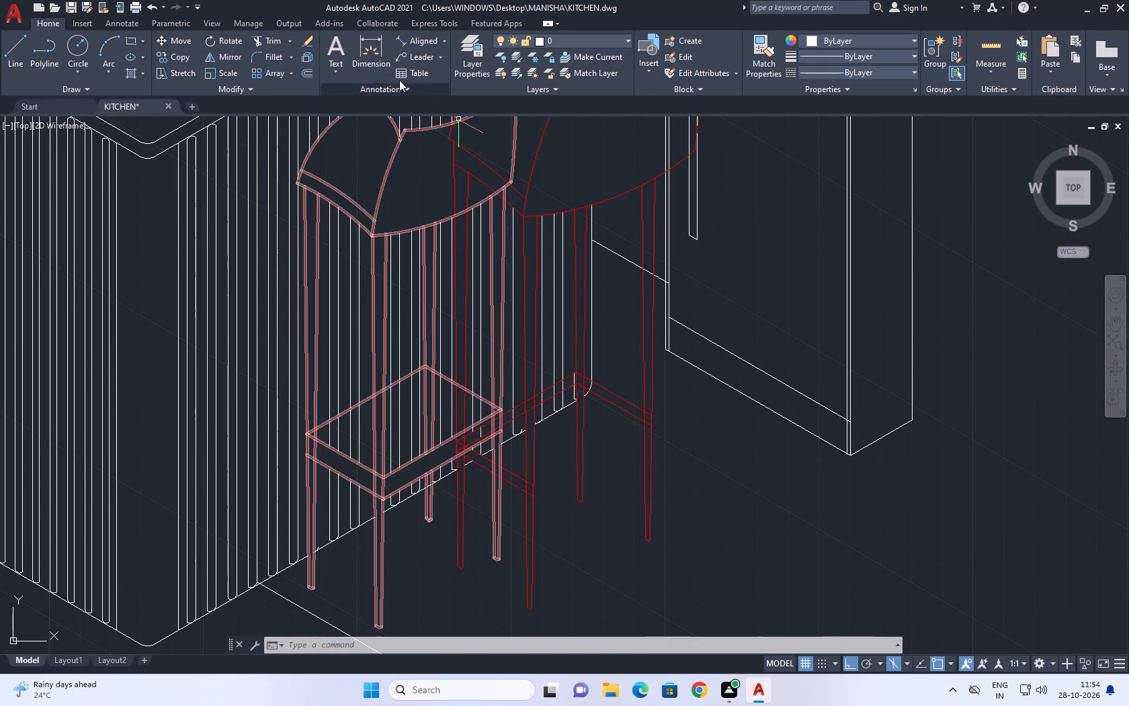
{"action": "left_click", "coordinate": [269, 41]}
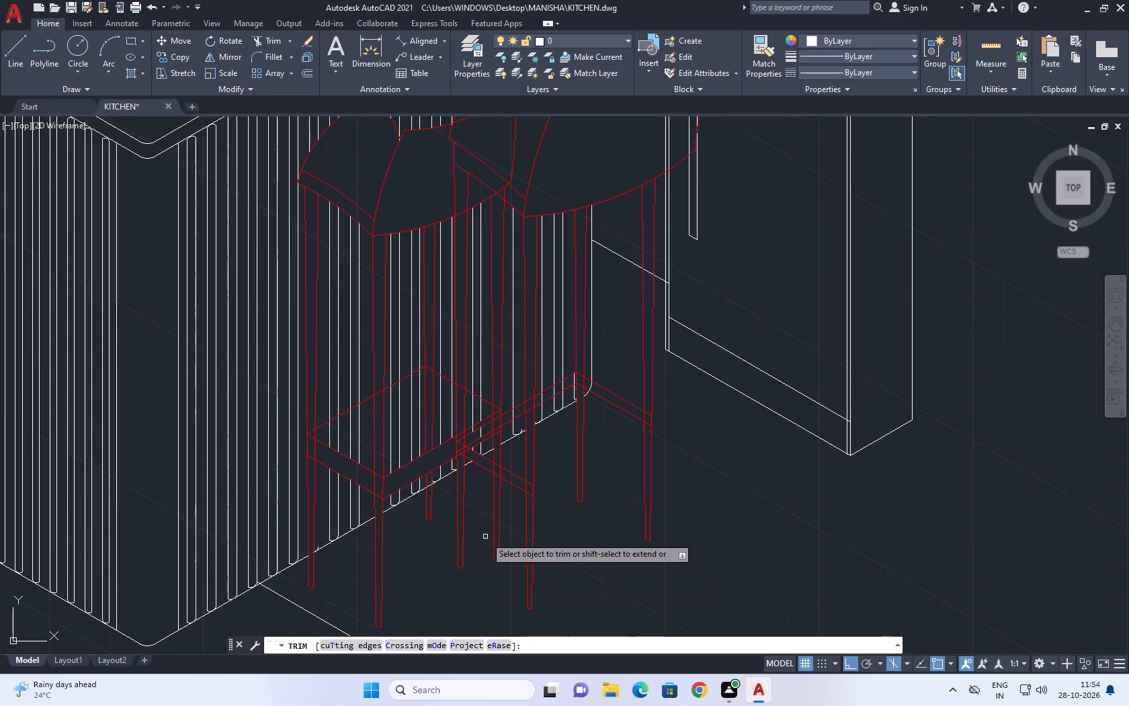
{"action": "scroll", "coordinate": [491, 451], "scroll_direction": "up", "scroll_amount": 3}
{"action": "scroll", "coordinate": [431, 345], "scroll_direction": "up", "scroll_amount": 1}
{"action": "left_click_drag", "start_coordinate": [426, 357], "coordinate": [420, 360]}
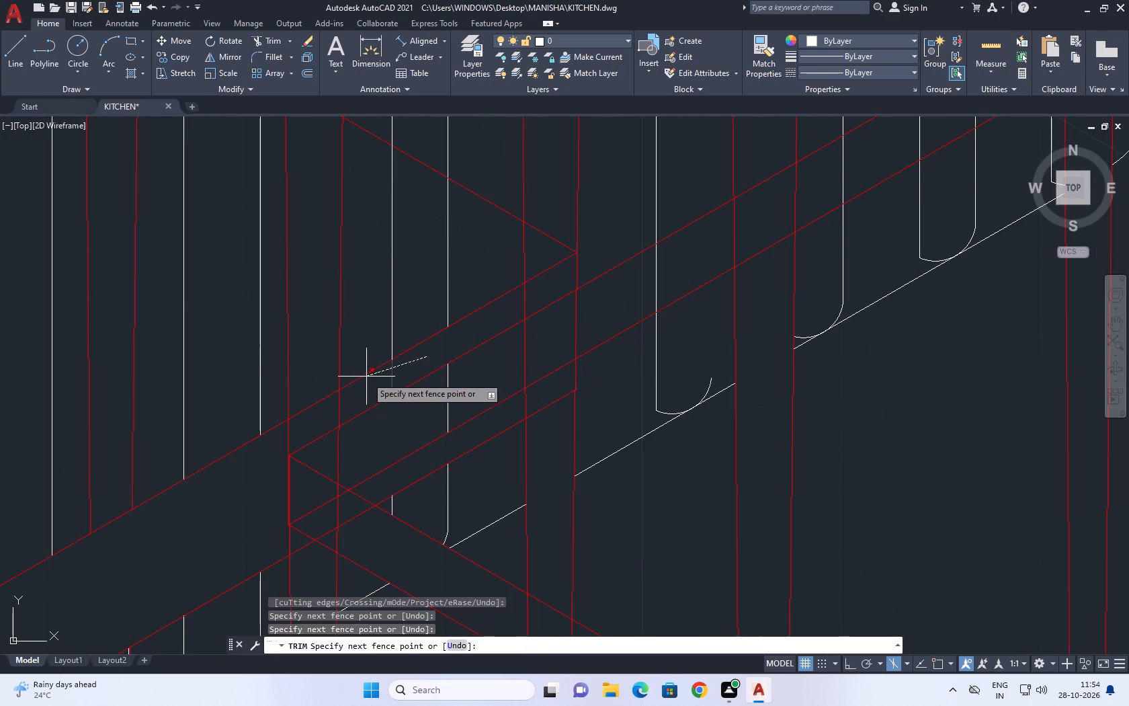
{"action": "left_click_drag", "start_coordinate": [361, 385], "coordinate": [367, 387]}
{"action": "right_click", "coordinate": [465, 350]}
{"action": "left_click", "coordinate": [491, 375]}
{"action": "scroll", "coordinate": [557, 358], "scroll_direction": "down", "scroll_amount": 4}
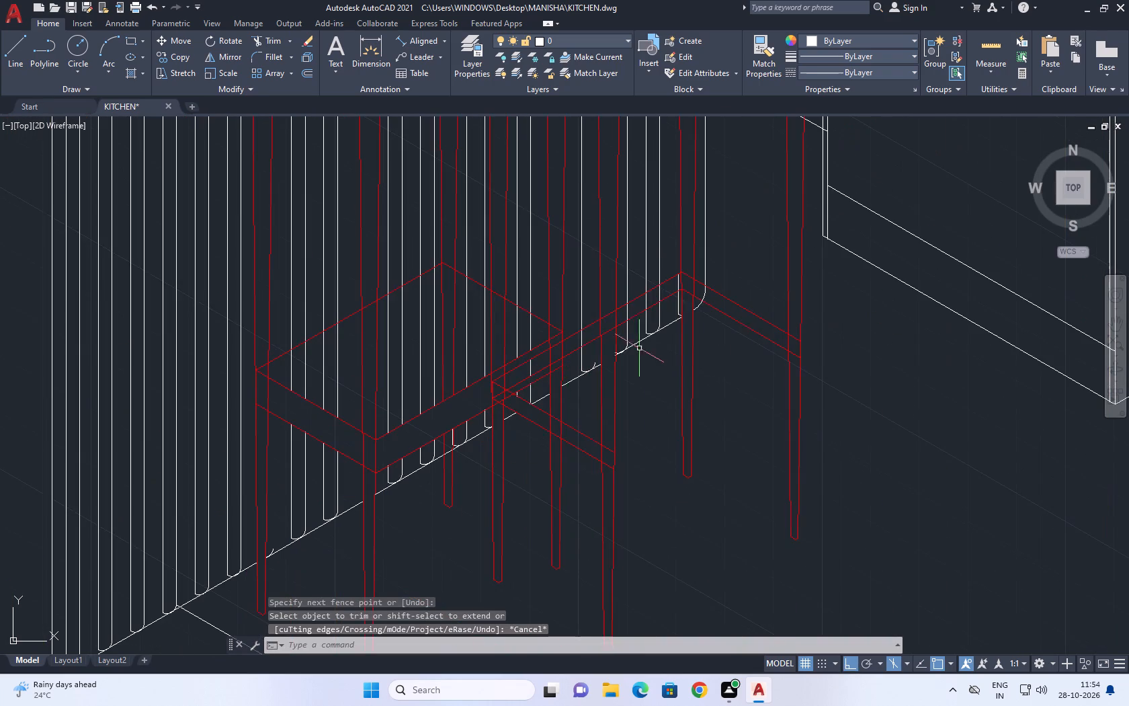
Trim the island's slat lines and corner edge where they cross the rear stool's footrest rails.
{"action": "middle_click_drag", "start_coordinate": [688, 327], "coordinate": [669, 342]}
{"action": "middle_click_drag", "start_coordinate": [661, 281], "coordinate": [556, 319]}
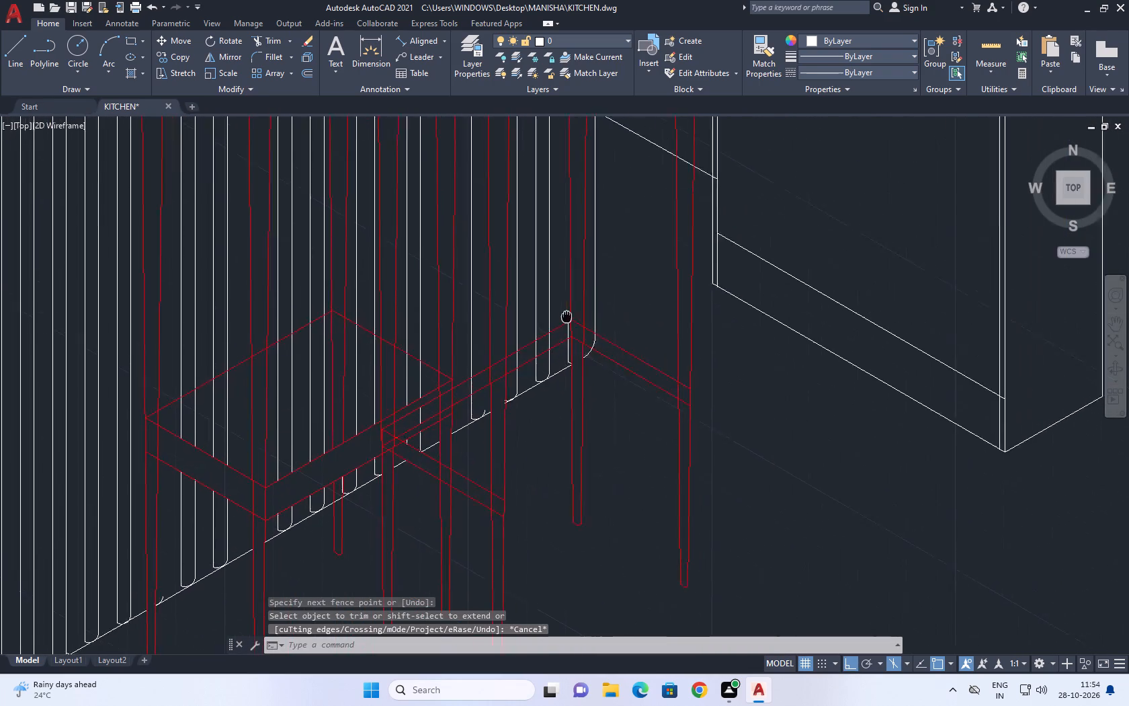
{"action": "middle_click_drag", "start_coordinate": [556, 319], "coordinate": [404, 381]}
{"action": "left_click", "coordinate": [269, 38]}
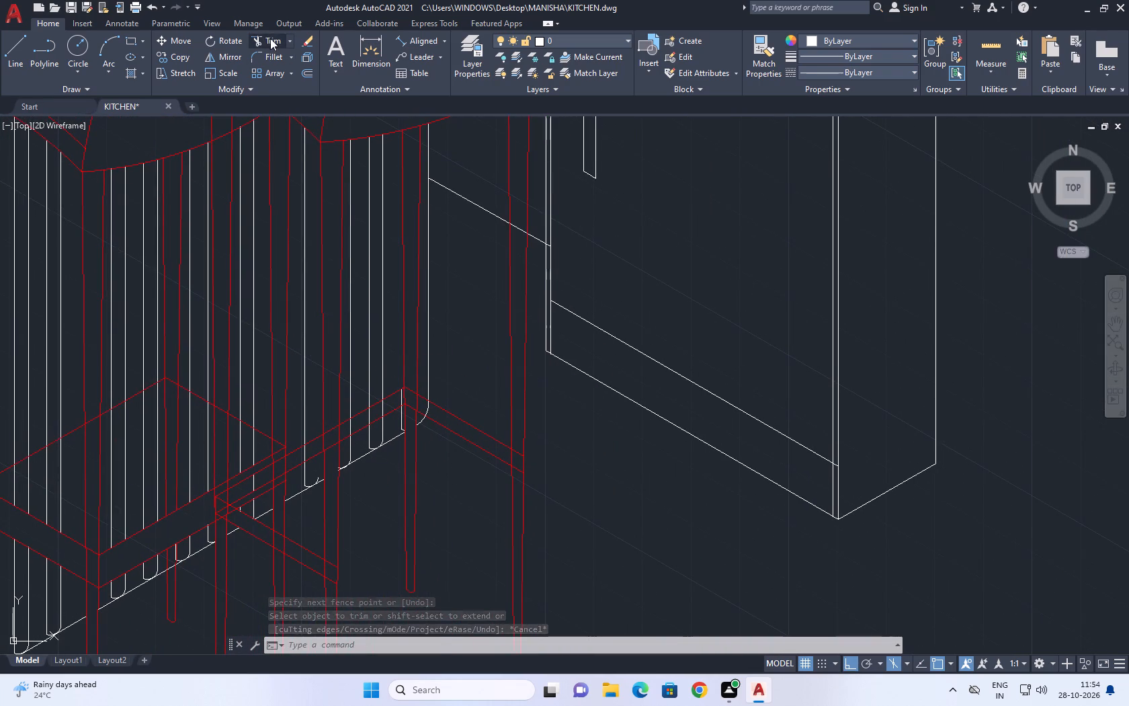
{"action": "scroll", "coordinate": [431, 426], "scroll_direction": "up", "scroll_amount": 3}
{"action": "left_click", "coordinate": [430, 360]}
{"action": "left_click", "coordinate": [409, 342]}
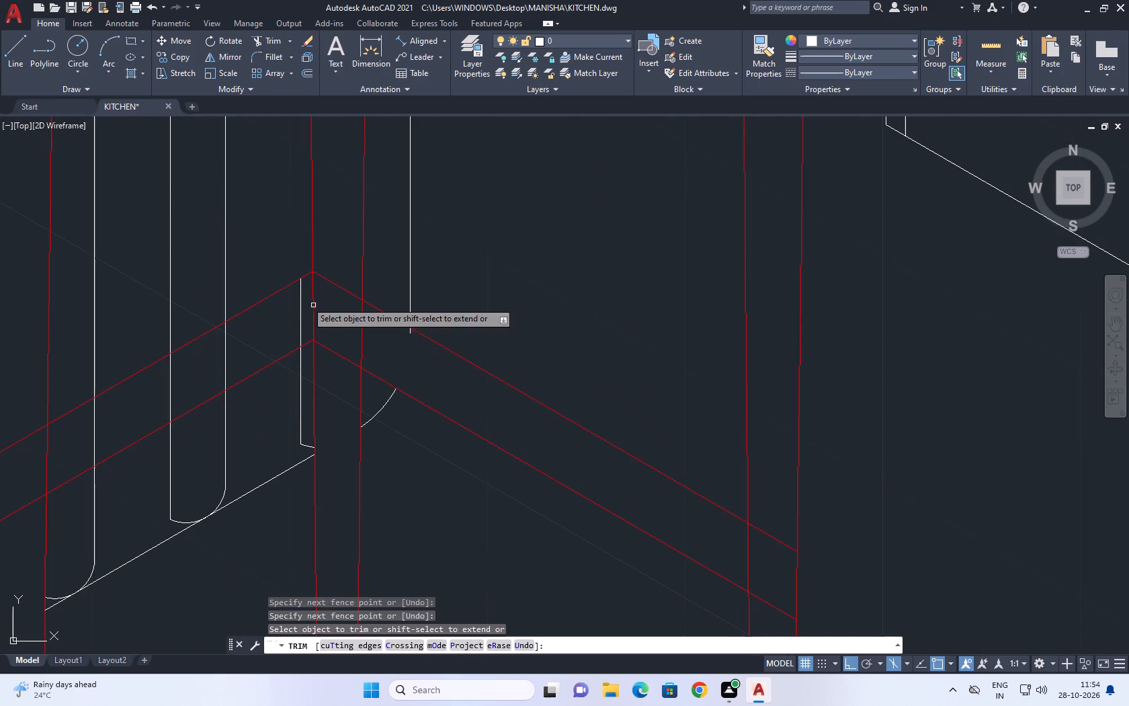
{"action": "left_click", "coordinate": [298, 295]}
{"action": "left_click", "coordinate": [306, 297]}
{"action": "left_click", "coordinate": [298, 310]}
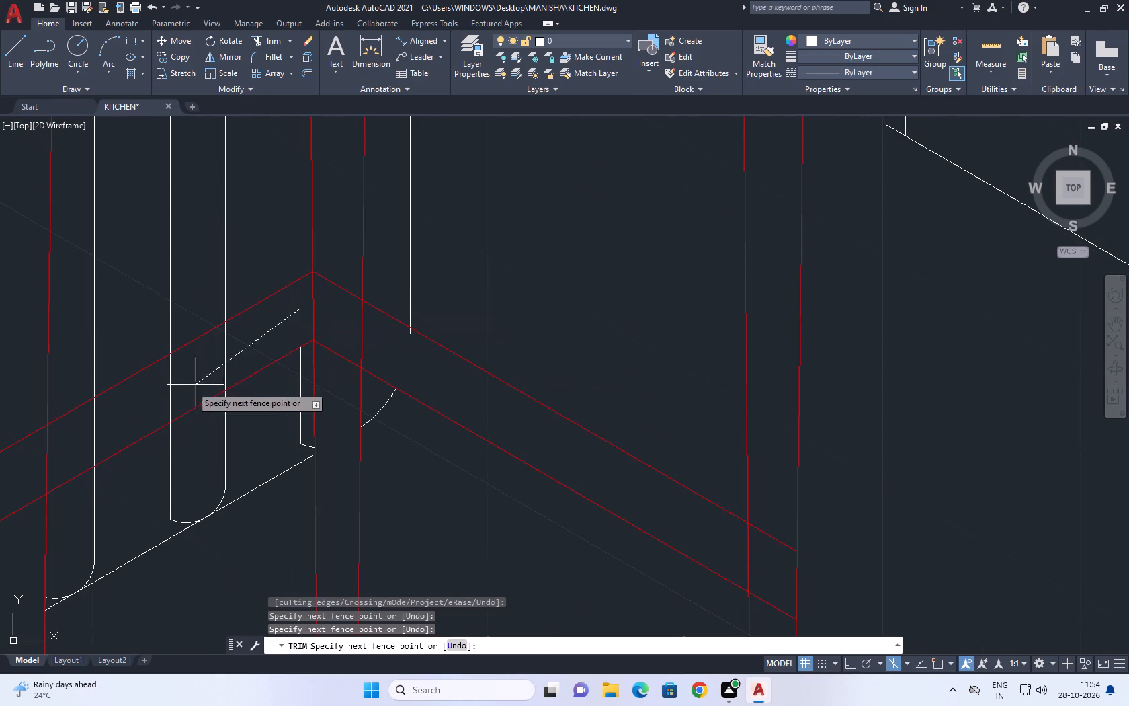
{"action": "left_click", "coordinate": [0, 481]}
{"action": "right_click", "coordinate": [509, 307]}
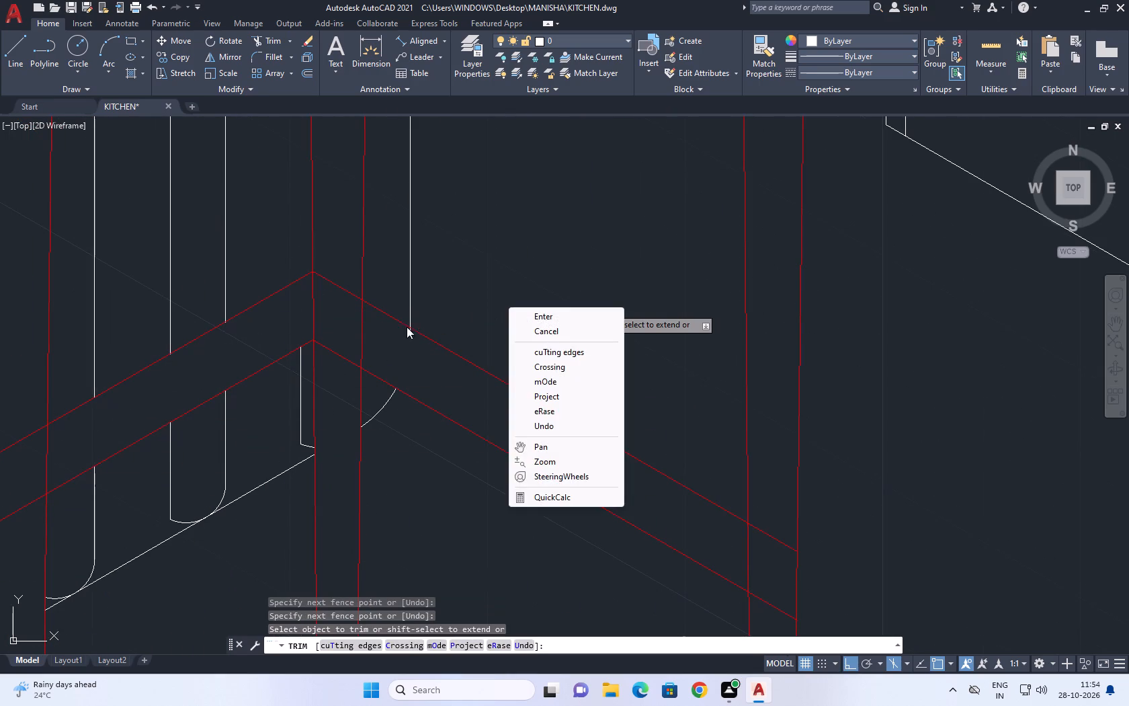
{"action": "left_click", "coordinate": [446, 312]}
Trim the short stub of the island's corner edge that projects below the rear stool's upper footrest line.
{"action": "scroll", "coordinate": [393, 331], "scroll_direction": "up", "scroll_amount": 5}
{"action": "left_click", "coordinate": [523, 350]}
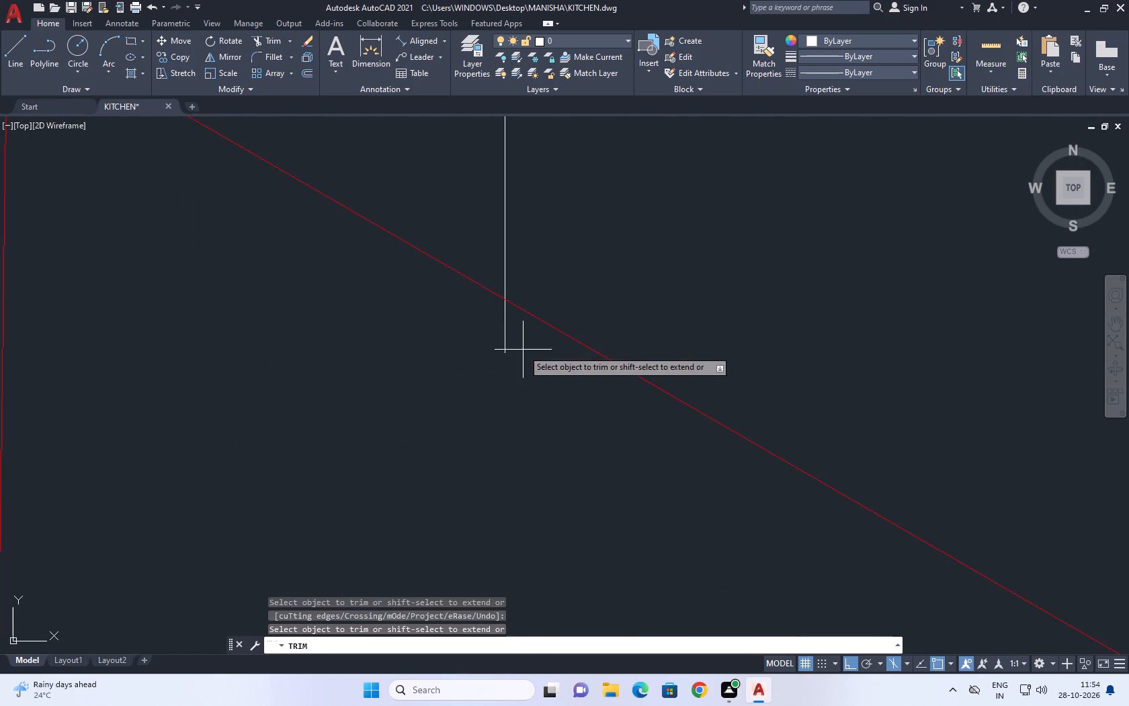
{"action": "left_click", "coordinate": [458, 316]}
{"action": "right_click_drag", "start_coordinate": [417, 327], "coordinate": [415, 335]}
{"action": "left_click", "coordinate": [446, 364]}
{"action": "scroll", "coordinate": [508, 346], "scroll_direction": "down", "scroll_amount": 8}
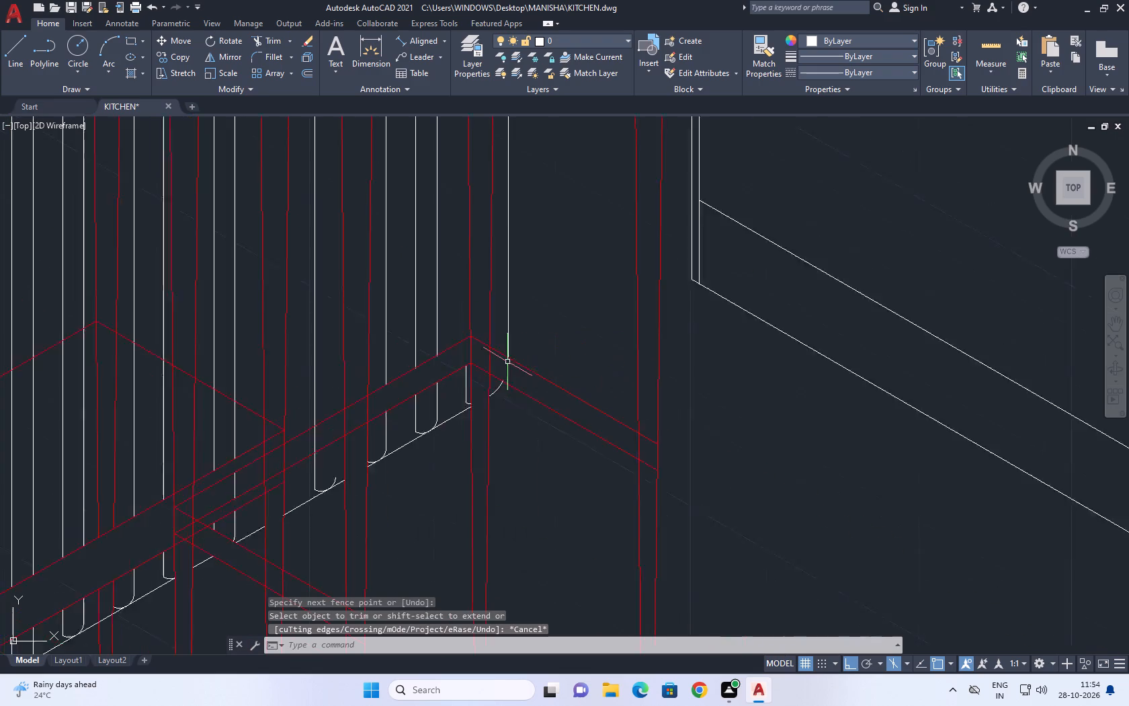
Trim the remaining slat line between the rear stool's two footrest rail lines, beside its front leg.
{"action": "scroll", "coordinate": [507, 362], "scroll_direction": "down", "scroll_amount": 2}
{"action": "middle_click_drag", "start_coordinate": [401, 392], "coordinate": [492, 372]}
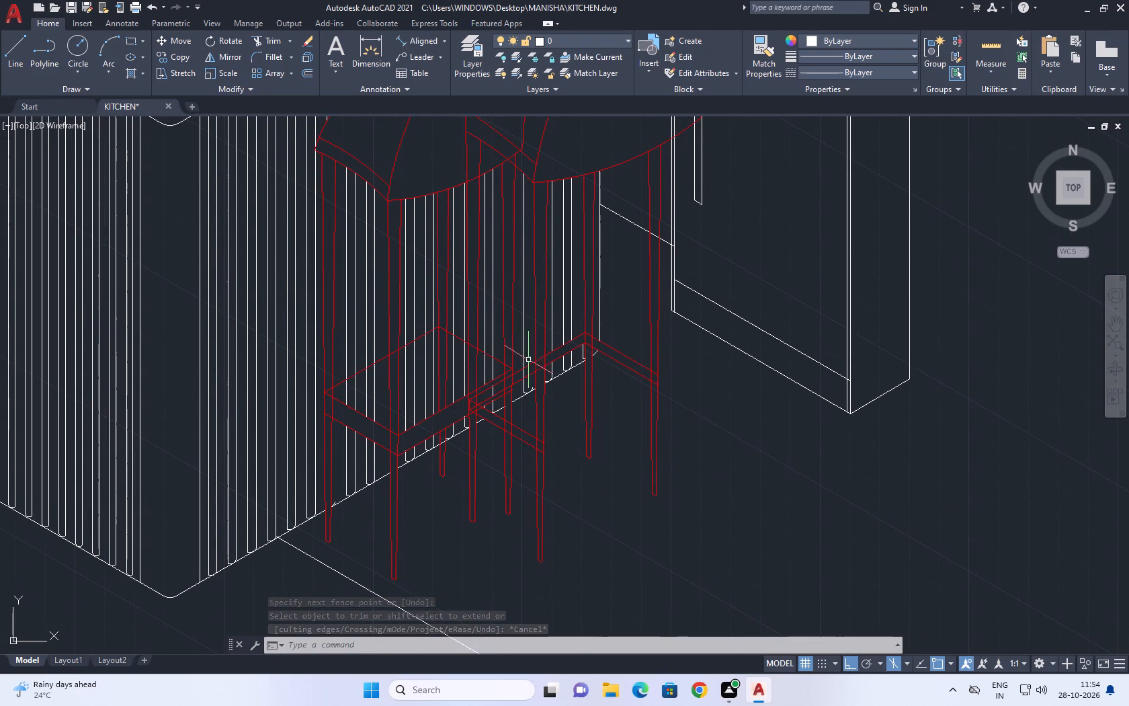
{"action": "middle_click_drag", "start_coordinate": [591, 369], "coordinate": [526, 348]}
{"action": "scroll", "coordinate": [370, 399], "scroll_direction": "up", "scroll_amount": 2}
{"action": "scroll", "coordinate": [562, 385], "scroll_direction": "up", "scroll_amount": 1}
{"action": "middle_click_drag", "start_coordinate": [546, 385], "coordinate": [499, 393]}
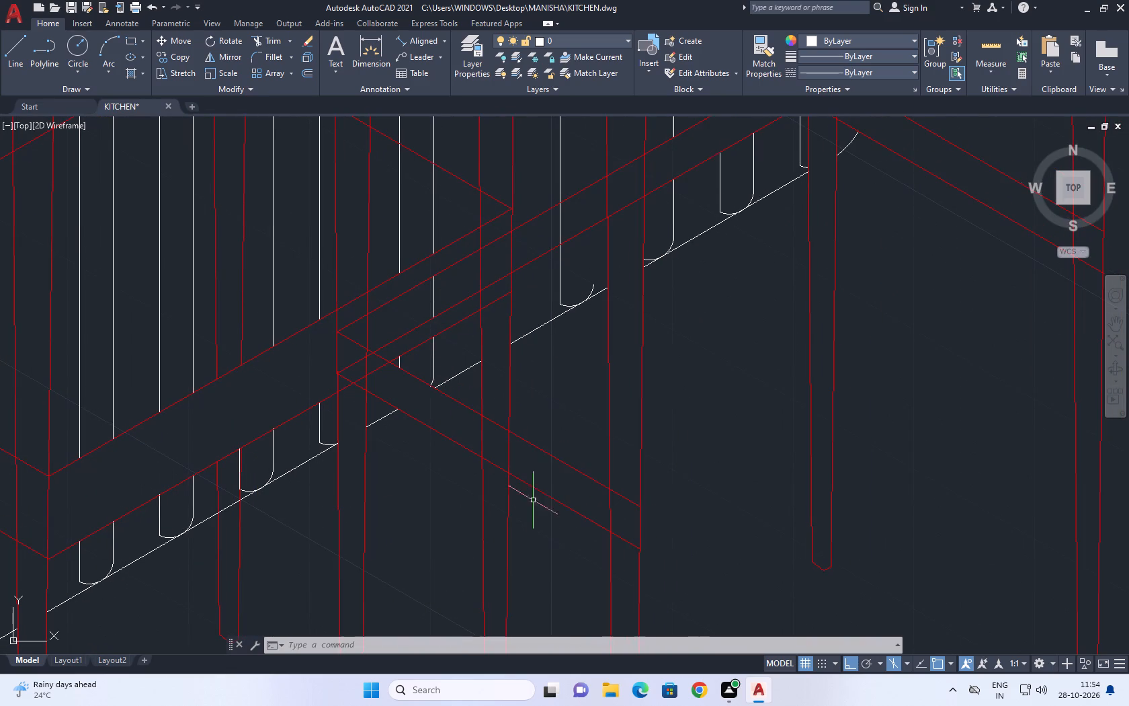
{"action": "middle_click_drag", "start_coordinate": [672, 243], "coordinate": [580, 391]}
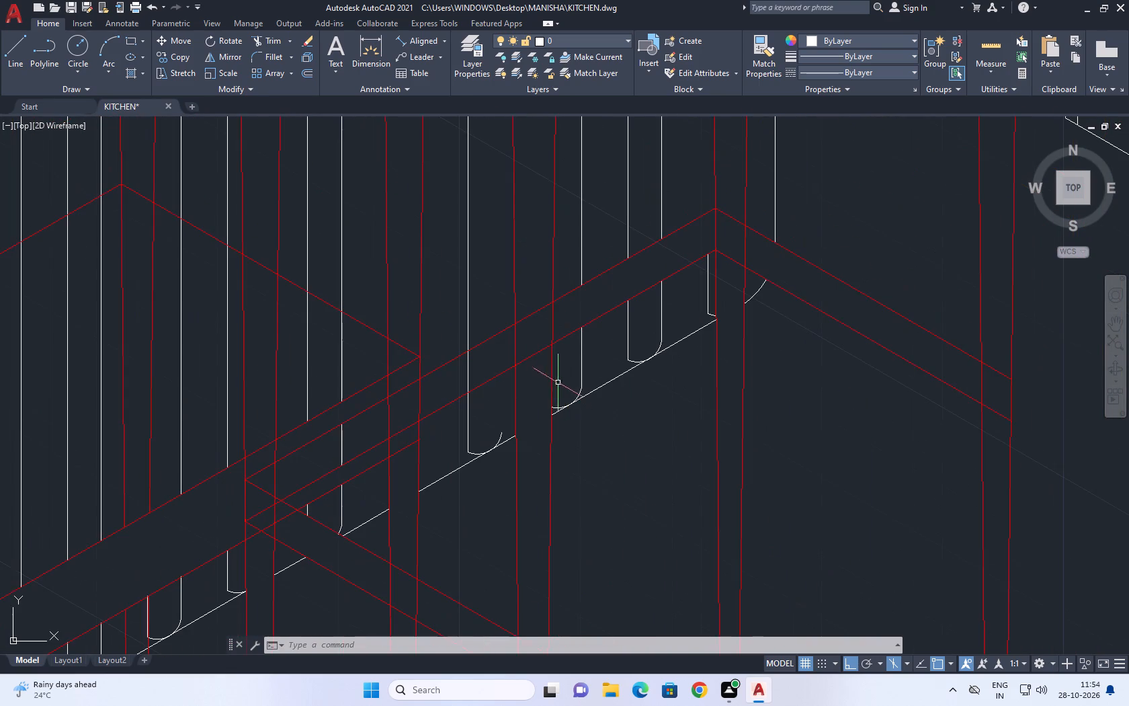
{"action": "left_click", "coordinate": [252, 37]}
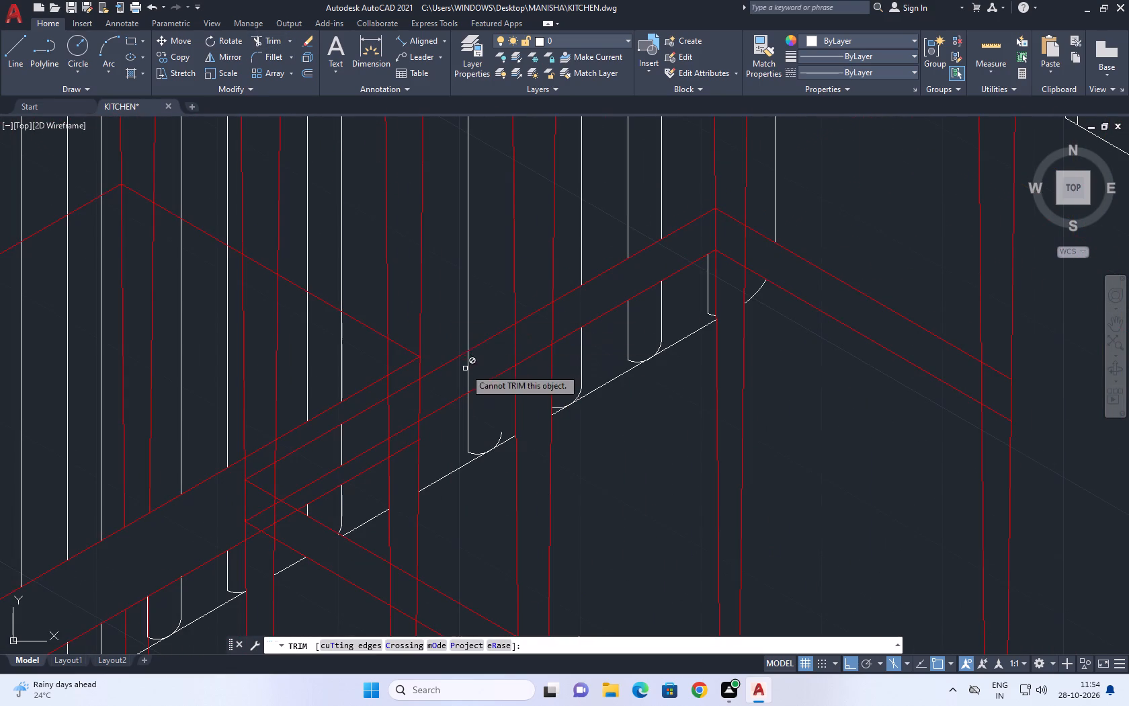
{"action": "scroll", "coordinate": [464, 369], "scroll_direction": "up", "scroll_amount": 3}
{"action": "left_click", "coordinate": [501, 332]}
{"action": "left_click_drag", "start_coordinate": [403, 388], "coordinate": [418, 389]}
{"action": "right_click", "coordinate": [617, 343]}
{"action": "left_click", "coordinate": [648, 366]}
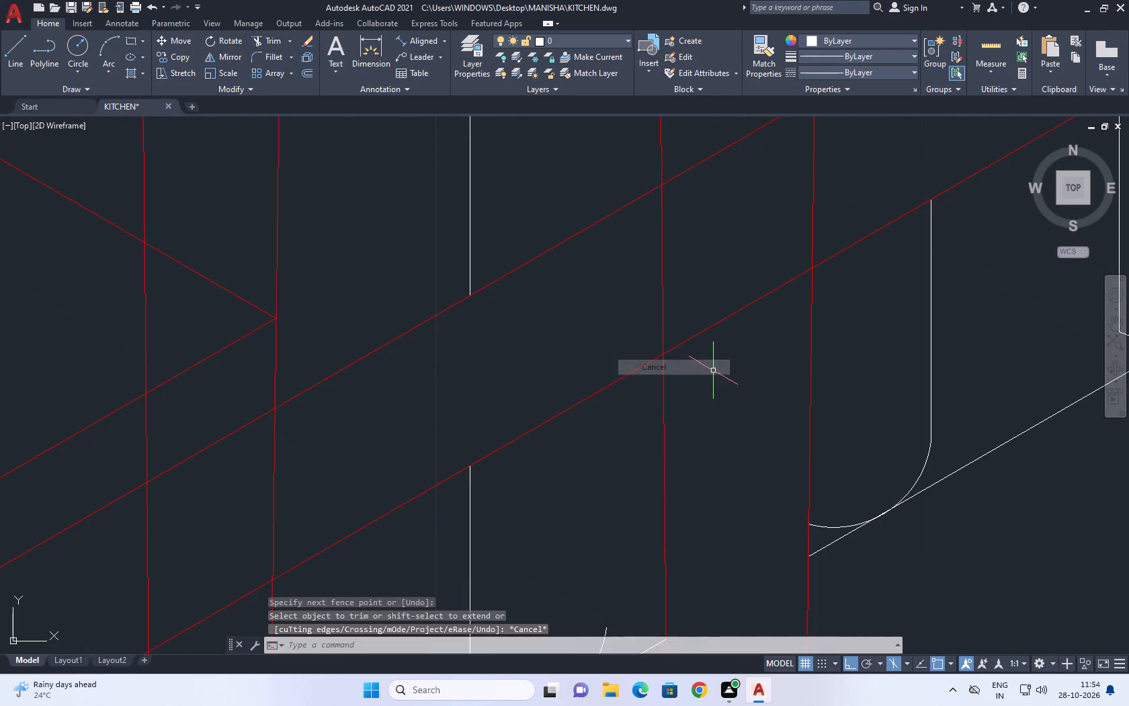
Erase the leftover slat line segment between the two stools' overlapping footrest rails.
{"action": "scroll", "coordinate": [713, 370], "scroll_direction": "down", "scroll_amount": 5}
{"action": "middle_click_drag", "start_coordinate": [724, 411], "coordinate": [687, 422]}
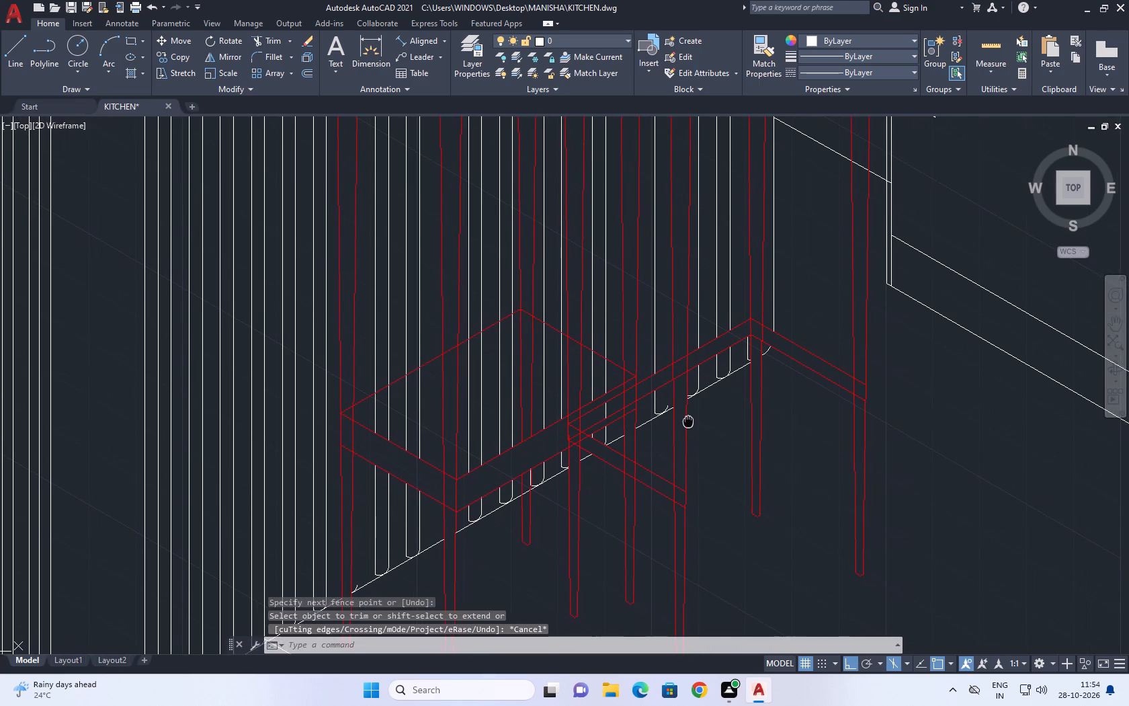
{"action": "middle_click_drag", "start_coordinate": [687, 422], "coordinate": [685, 421]}
{"action": "scroll", "coordinate": [584, 421], "scroll_direction": "up", "scroll_amount": 2}
{"action": "left_click", "coordinate": [621, 389]}
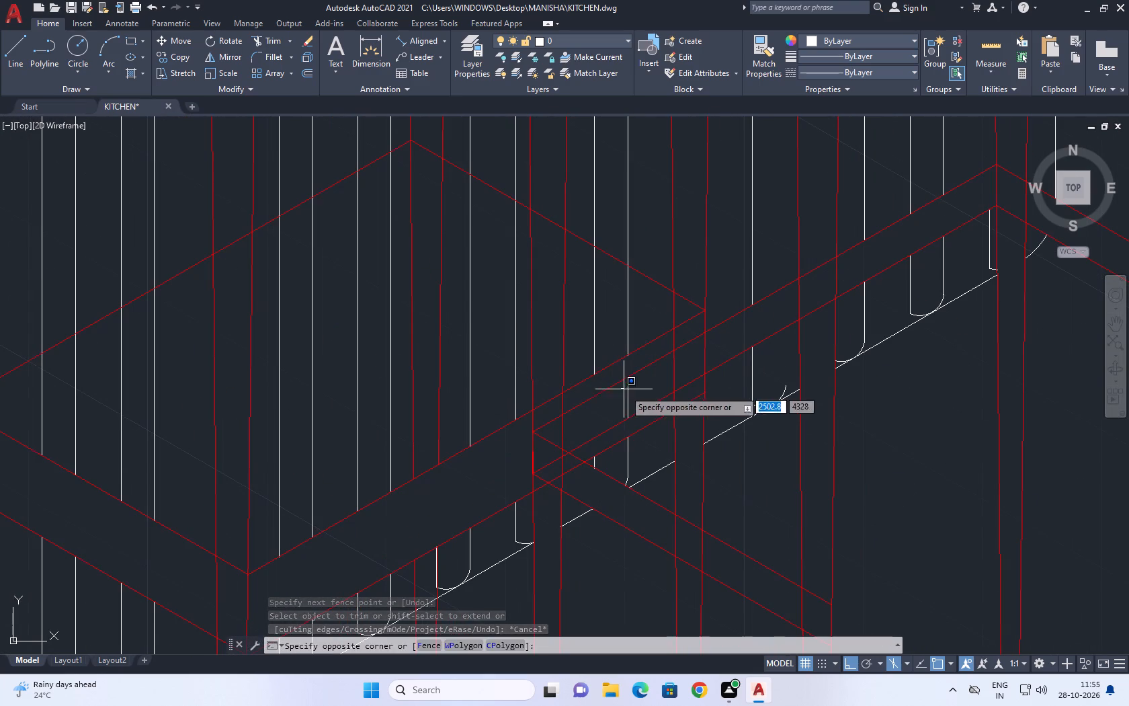
{"action": "left_click", "coordinate": [626, 390]}
{"action": "left_click", "coordinate": [628, 389]}
{"action": "right_click", "coordinate": [526, 306]}
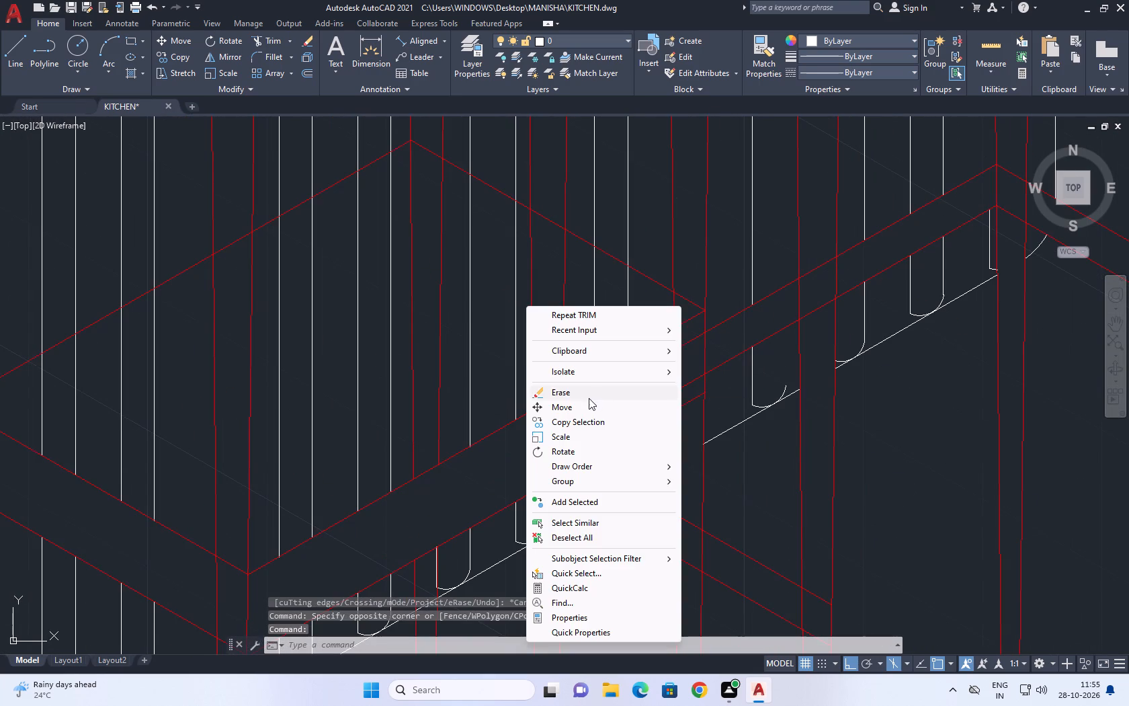
{"action": "left_click", "coordinate": [587, 397]}
Trim the slat line's short end inside the front stool's seat, where its curved edges meet.
{"action": "scroll", "coordinate": [619, 383], "scroll_direction": "down", "scroll_amount": 2}
{"action": "middle_click_drag", "start_coordinate": [770, 370], "coordinate": [663, 364]}
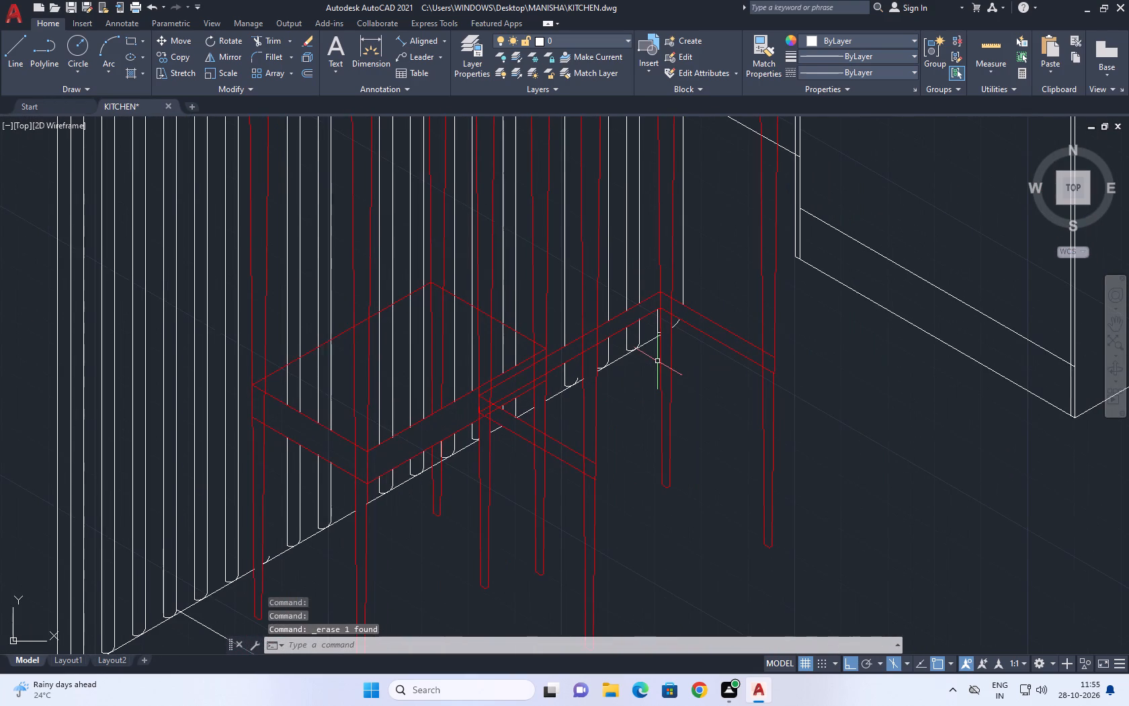
{"action": "scroll", "coordinate": [649, 356], "scroll_direction": "down", "scroll_amount": 2}
{"action": "middle_click_drag", "start_coordinate": [712, 366], "coordinate": [667, 445]}
{"action": "scroll", "coordinate": [511, 281], "scroll_direction": "up", "scroll_amount": 1}
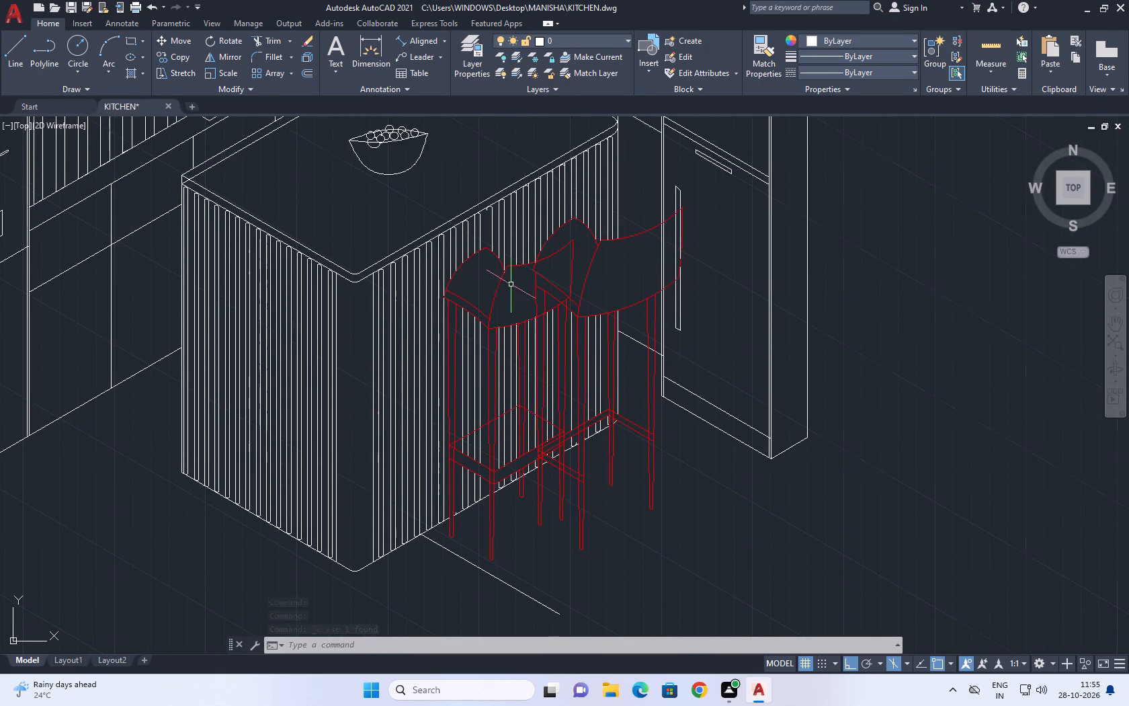
{"action": "scroll", "coordinate": [511, 283], "scroll_direction": "up", "scroll_amount": 3}
{"action": "scroll", "coordinate": [455, 253], "scroll_direction": "up", "scroll_amount": 2}
{"action": "scroll", "coordinate": [414, 217], "scroll_direction": "up", "scroll_amount": 1}
{"action": "middle_click_drag", "start_coordinate": [433, 279], "coordinate": [482, 379]}
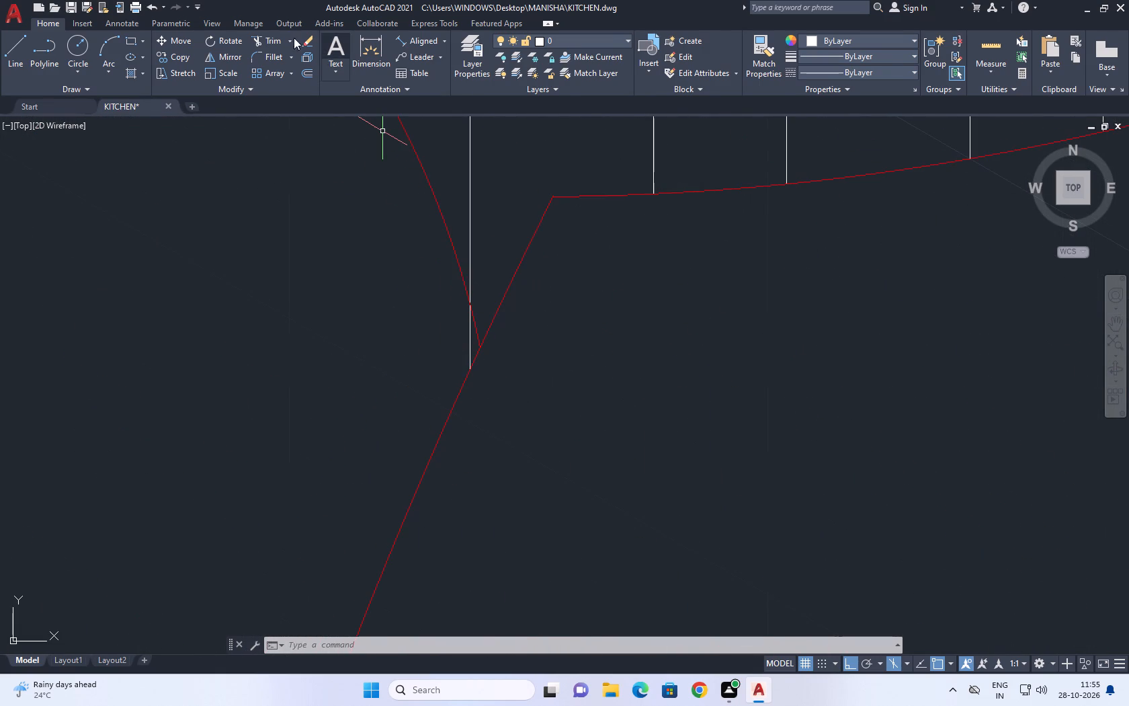
{"action": "left_click", "coordinate": [273, 43]}
{"action": "scroll", "coordinate": [460, 329], "scroll_direction": "up", "scroll_amount": 2}
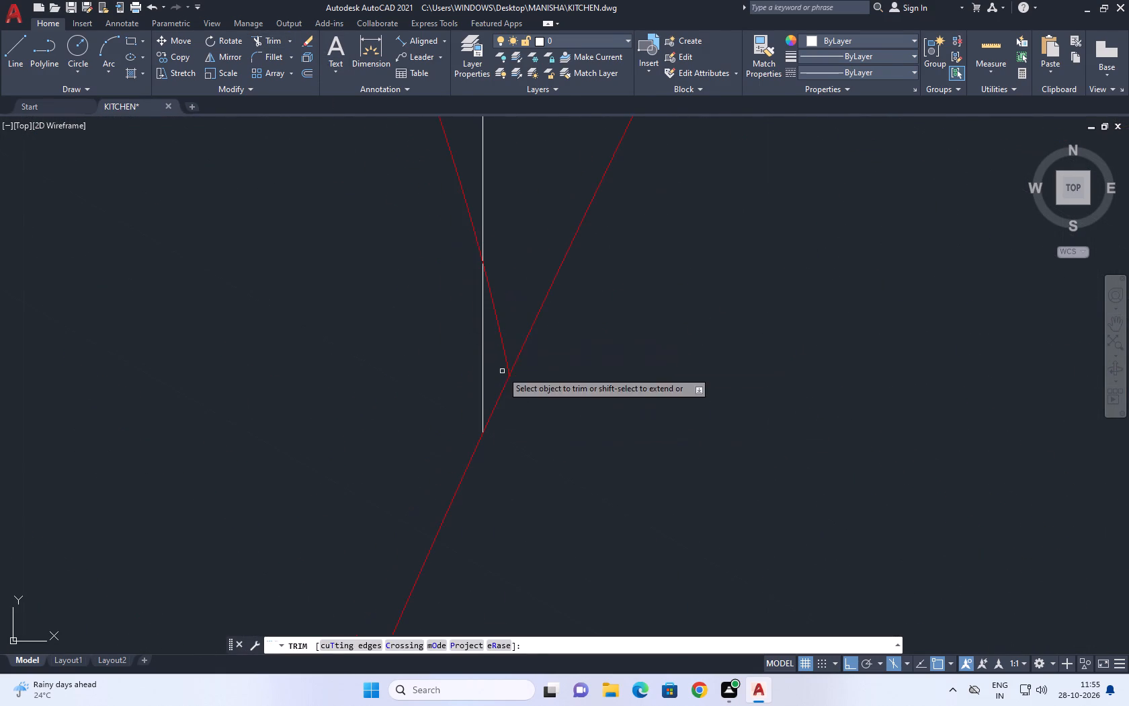
{"action": "left_click", "coordinate": [502, 371]}
{"action": "left_click_drag", "start_coordinate": [486, 341], "coordinate": [483, 332]}
{"action": "left_click", "coordinate": [478, 310]}
{"action": "left_click", "coordinate": [488, 326]}
{"action": "right_click", "coordinate": [551, 254]}
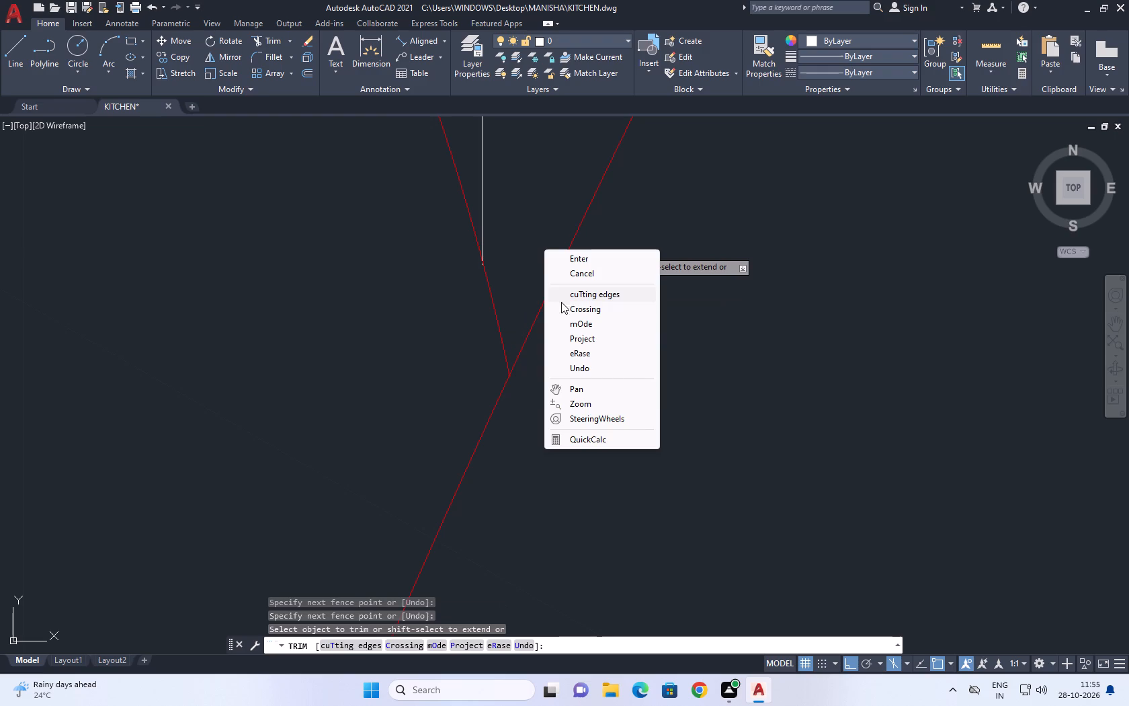
{"action": "left_click", "coordinate": [607, 281]}
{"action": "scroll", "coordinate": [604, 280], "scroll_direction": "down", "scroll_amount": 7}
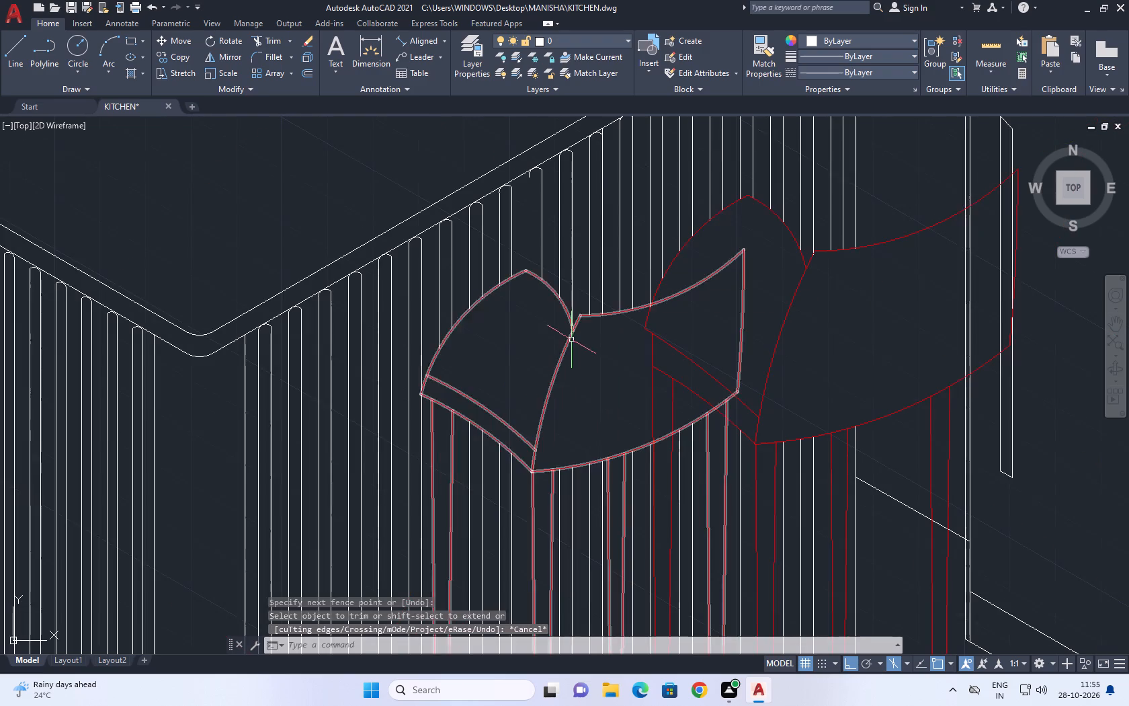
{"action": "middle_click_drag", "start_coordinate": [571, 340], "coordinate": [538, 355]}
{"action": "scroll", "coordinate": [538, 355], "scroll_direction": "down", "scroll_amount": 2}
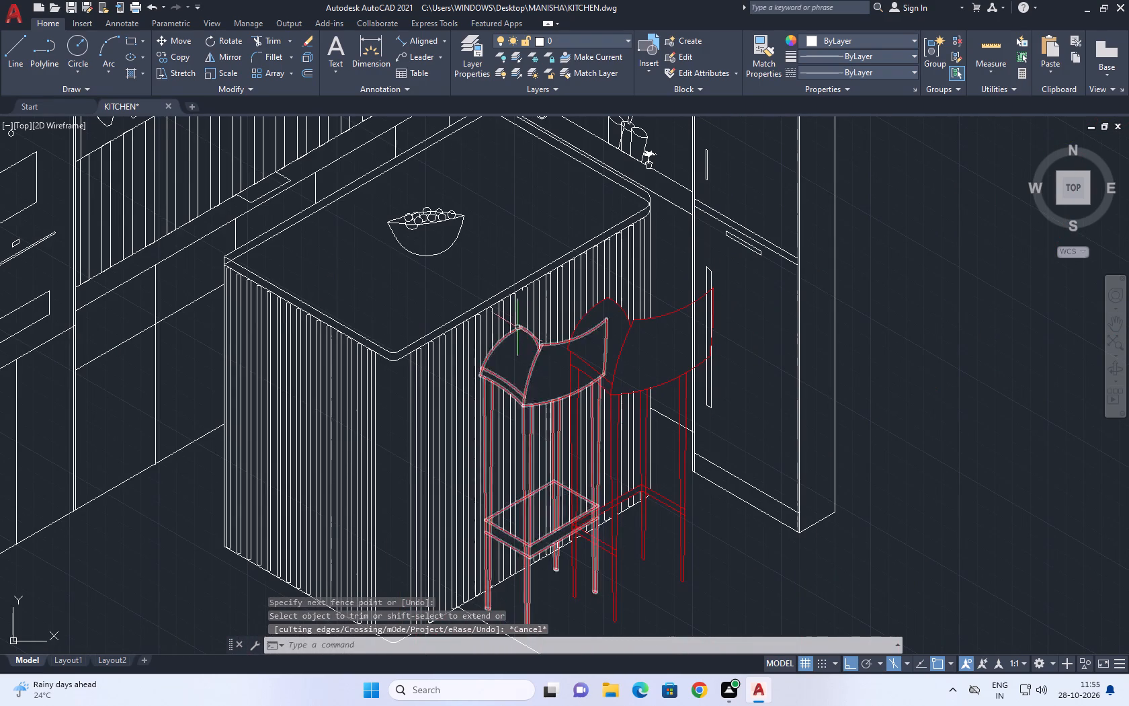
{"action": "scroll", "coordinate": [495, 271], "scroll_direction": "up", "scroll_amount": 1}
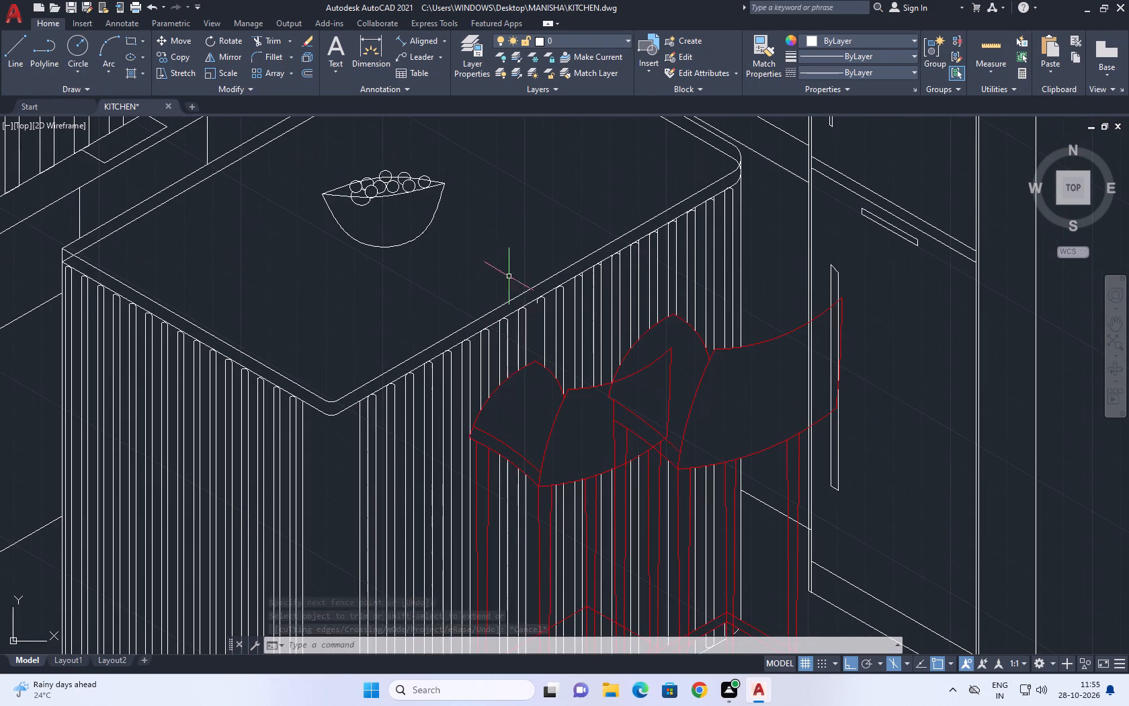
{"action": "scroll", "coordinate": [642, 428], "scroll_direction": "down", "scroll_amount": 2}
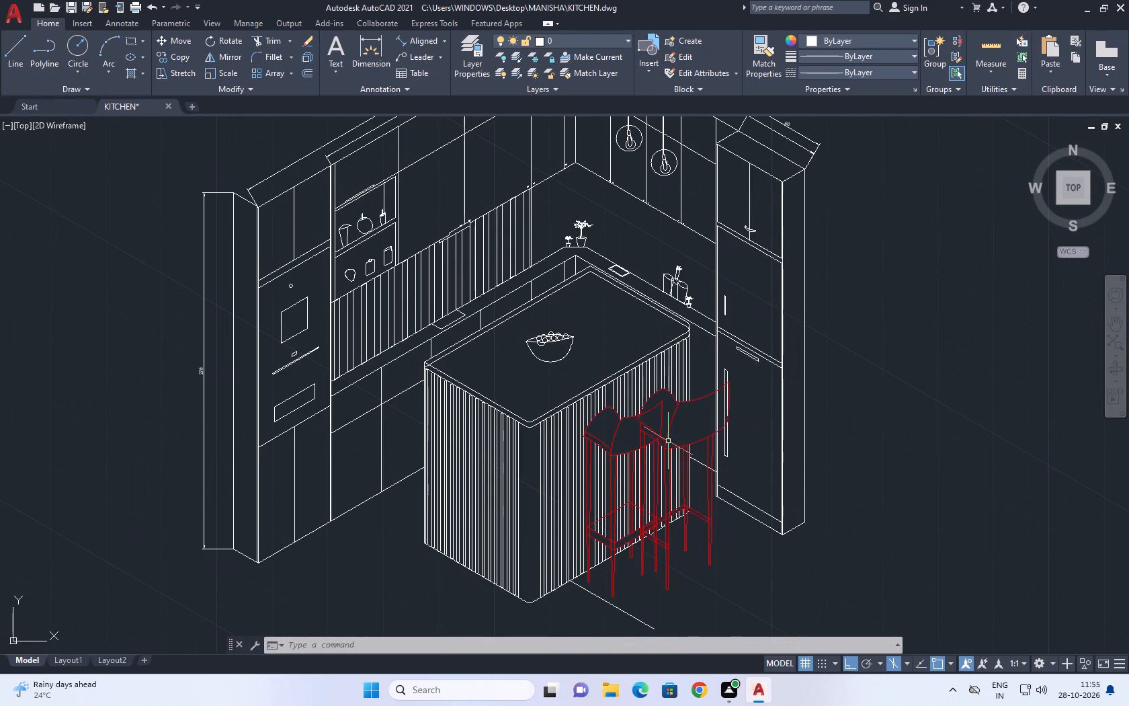
Save the drawing as KITCHEN in the MANISHA folder, replacing the existing file.
{"action": "middle_click_drag", "start_coordinate": [542, 378], "coordinate": [556, 378]}
{"action": "middle_click_drag", "start_coordinate": [513, 454], "coordinate": [534, 426]}
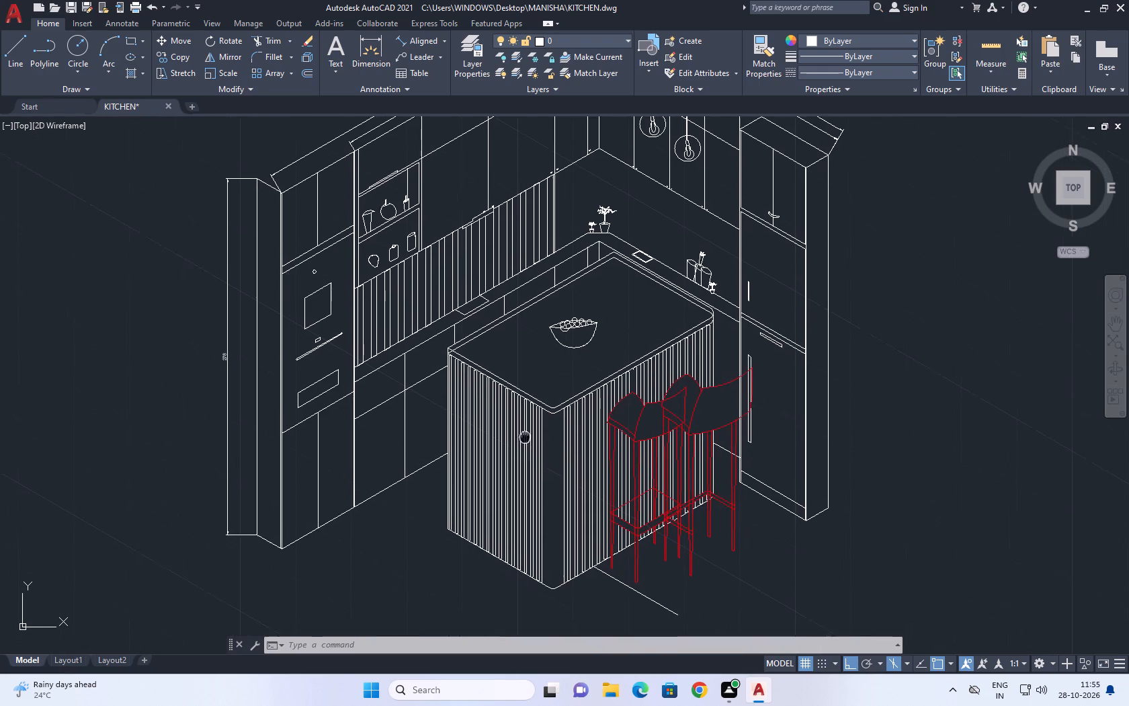
{"action": "middle_click_drag", "start_coordinate": [534, 426], "coordinate": [515, 390]}
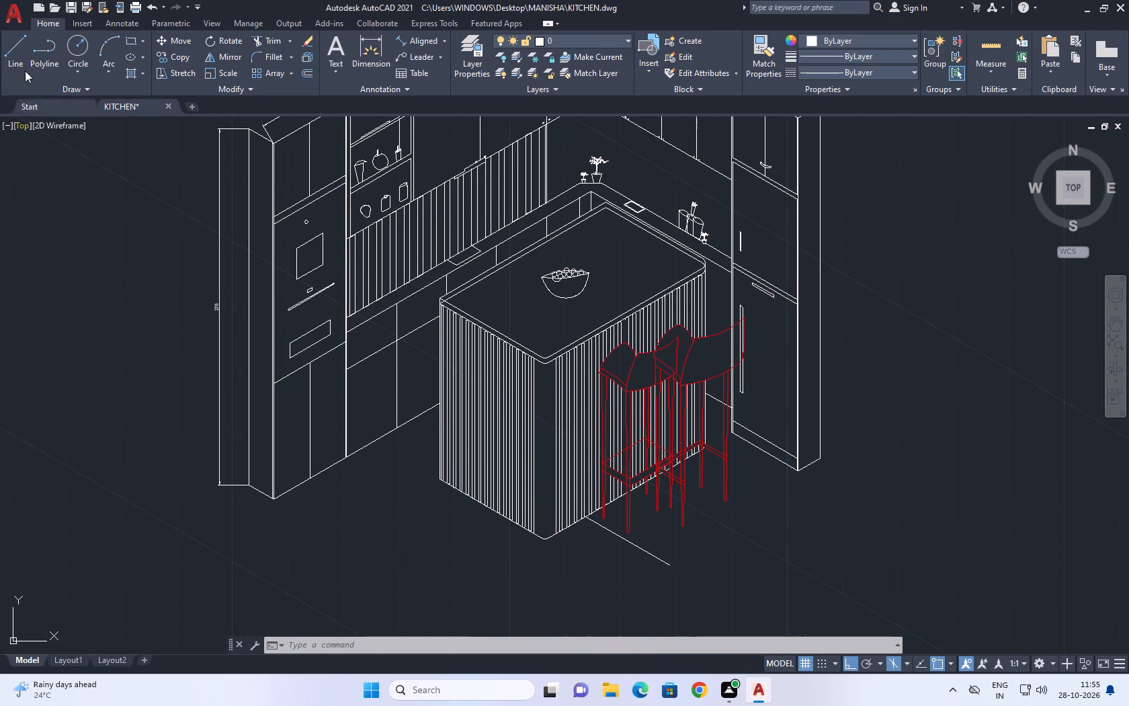
{"action": "left_click", "coordinate": [9, 4]}
{"action": "left_click", "coordinate": [59, 170]}
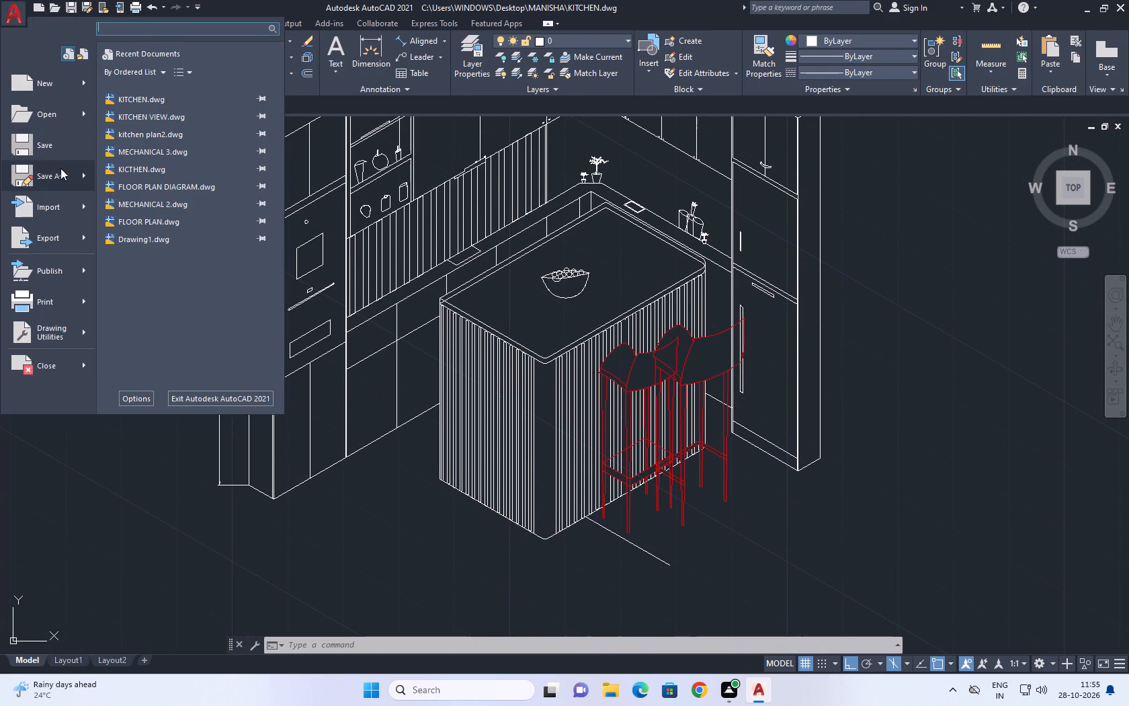
{"action": "left_click", "coordinate": [748, 471]}
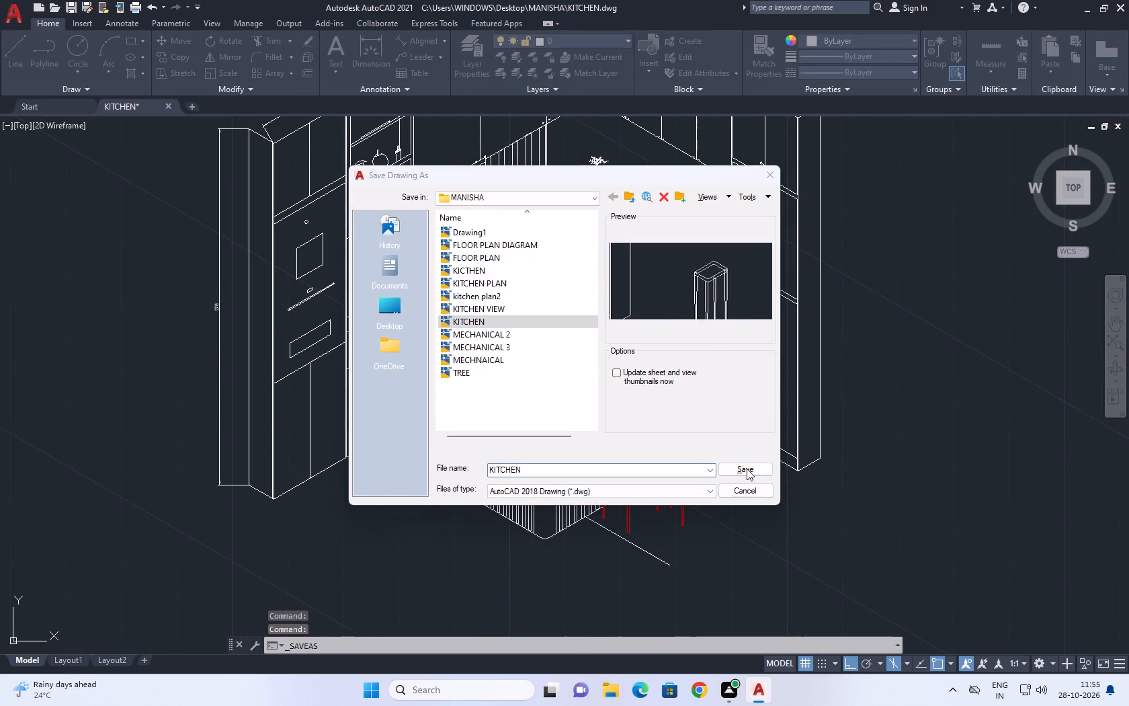
{"action": "left_click", "coordinate": [559, 374]}
Define the fruit bowl on the island countertop, including all its fruit circles, as a block named FRUITS.
{"action": "middle_click_drag", "start_coordinate": [572, 282], "coordinate": [575, 282]}
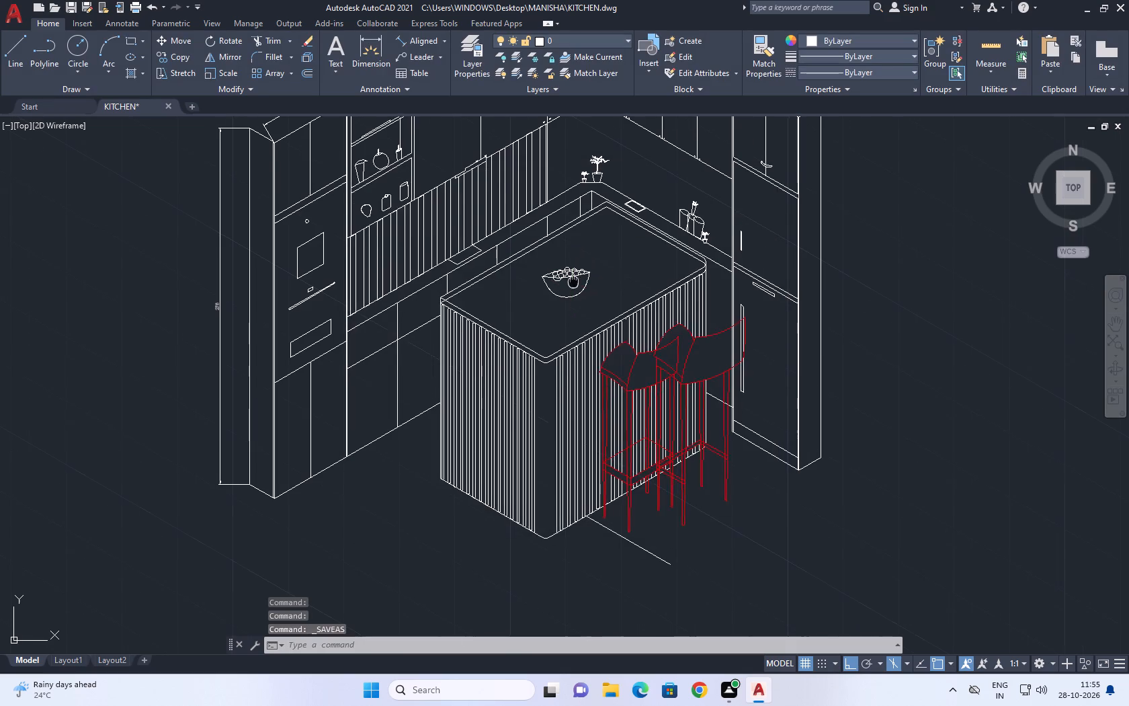
{"action": "middle_click_drag", "start_coordinate": [575, 282], "coordinate": [618, 369]}
{"action": "middle_click", "coordinate": [618, 370]}
{"action": "scroll", "coordinate": [623, 375], "scroll_direction": "up", "scroll_amount": 2}
{"action": "left_click", "coordinate": [695, 286]}
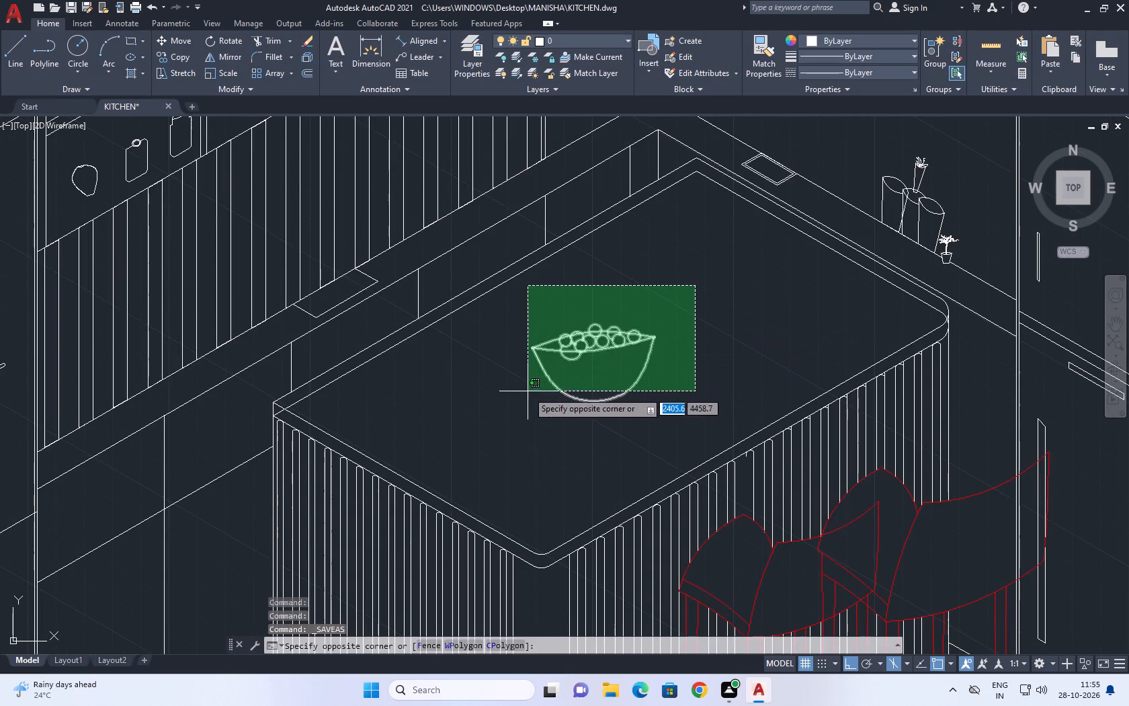
{"action": "left_click", "coordinate": [519, 405]}
{"action": "scroll", "coordinate": [557, 356], "scroll_direction": "up", "scroll_amount": 2}
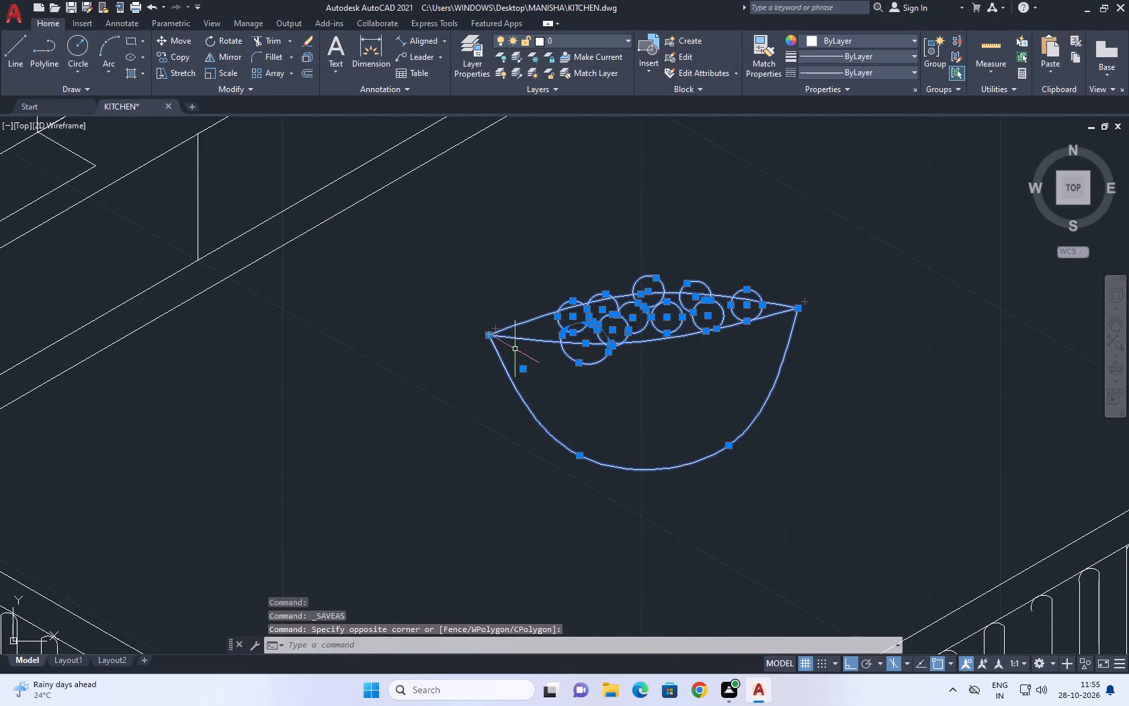
{"action": "key", "text": "b"}
{"action": "key", "text": "space"}
{"action": "key", "text": "f"}
{"action": "key", "text": "r"}
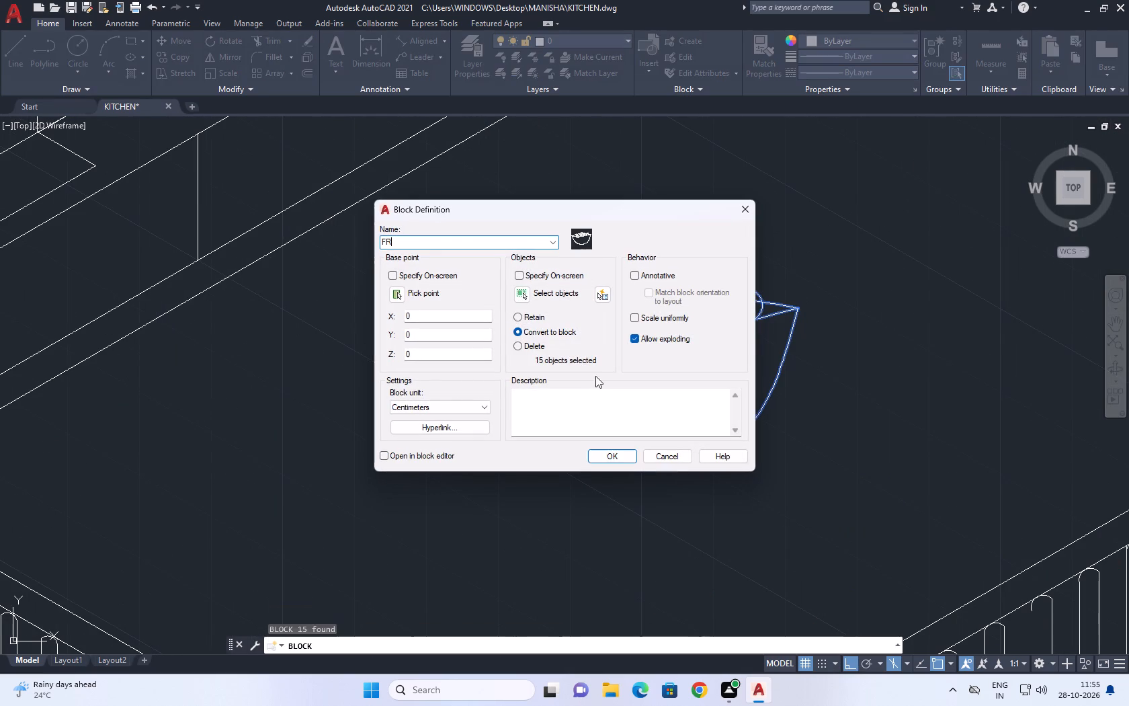
{"action": "key", "text": "u"}
{"action": "key", "text": "i"}
{"action": "key", "text": "t"}
{"action": "key", "text": "s"}
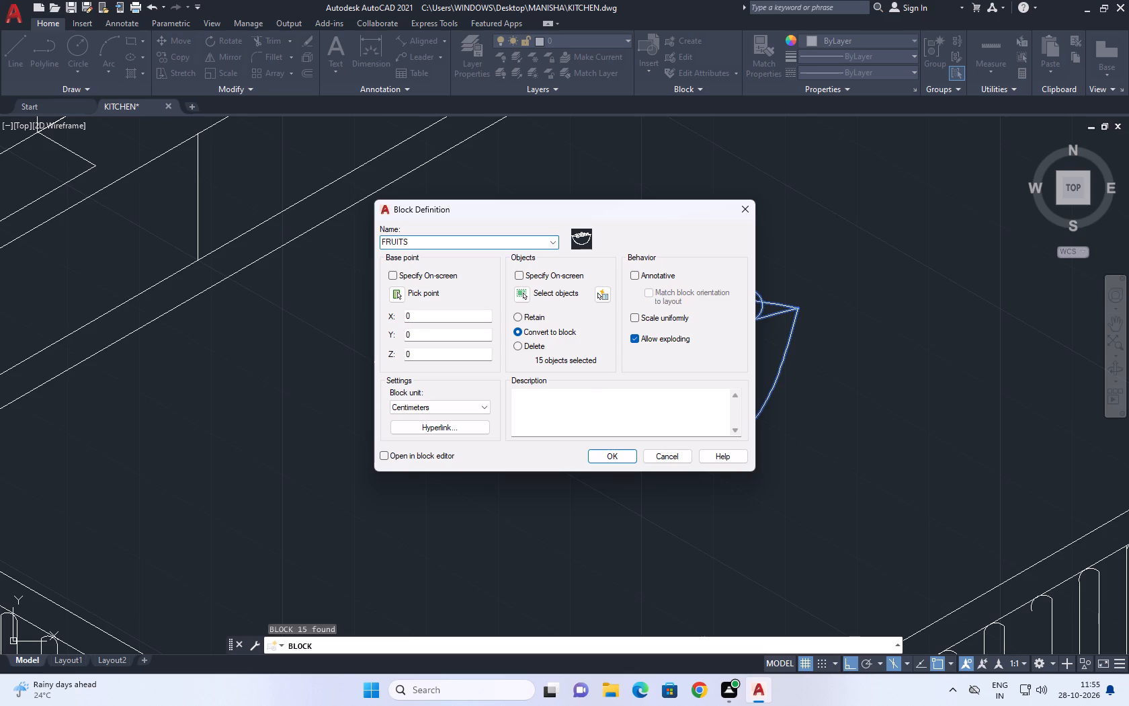
{"action": "left_click", "coordinate": [610, 456]}
Check whether the fruit bowl and the island's countertop outline select as whole objects, clearing the selection after each check.
{"action": "left_click", "coordinate": [808, 298]}
{"action": "left_click", "coordinate": [770, 329]}
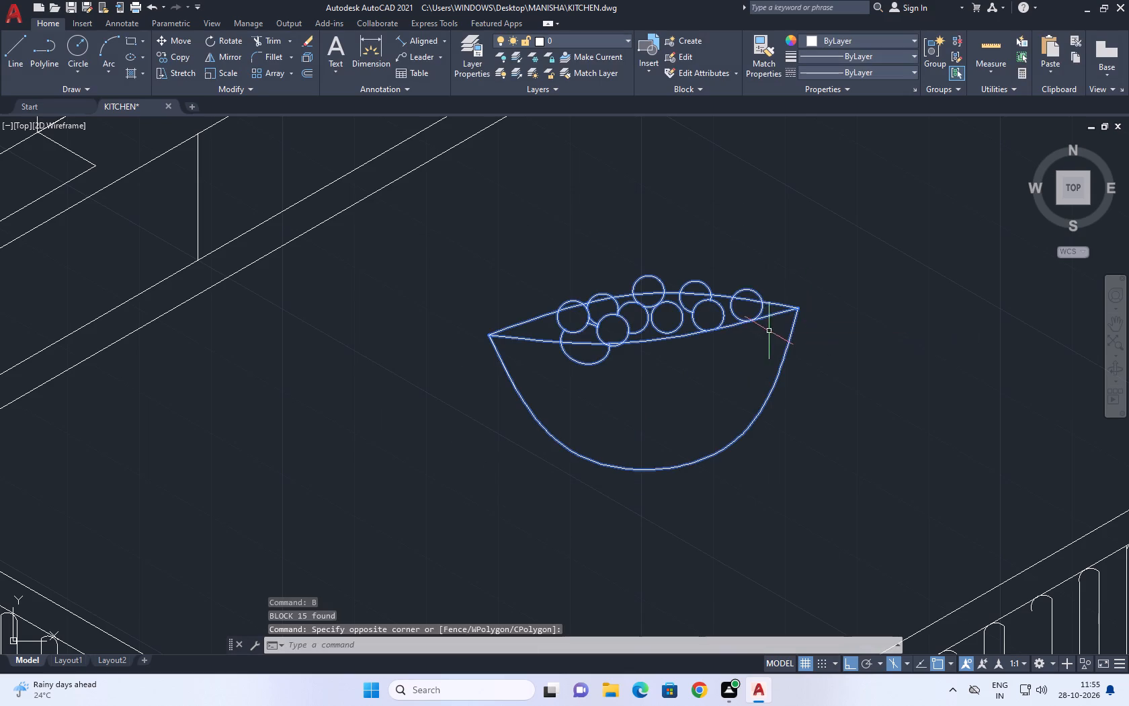
{"action": "right_click", "coordinate": [743, 272]}
{"action": "left_click", "coordinate": [799, 573]}
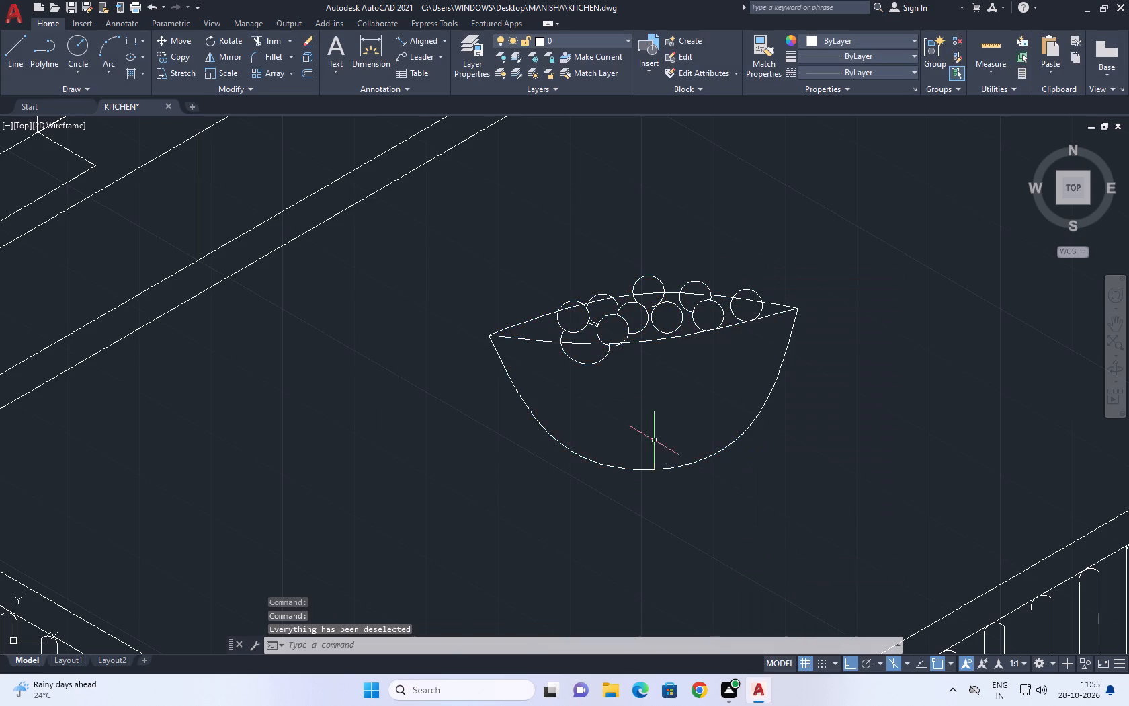
{"action": "scroll", "coordinate": [629, 395], "scroll_direction": "down", "scroll_amount": 3}
{"action": "middle_click_drag", "start_coordinate": [755, 399], "coordinate": [610, 290]}
{"action": "left_click", "coordinate": [648, 329]}
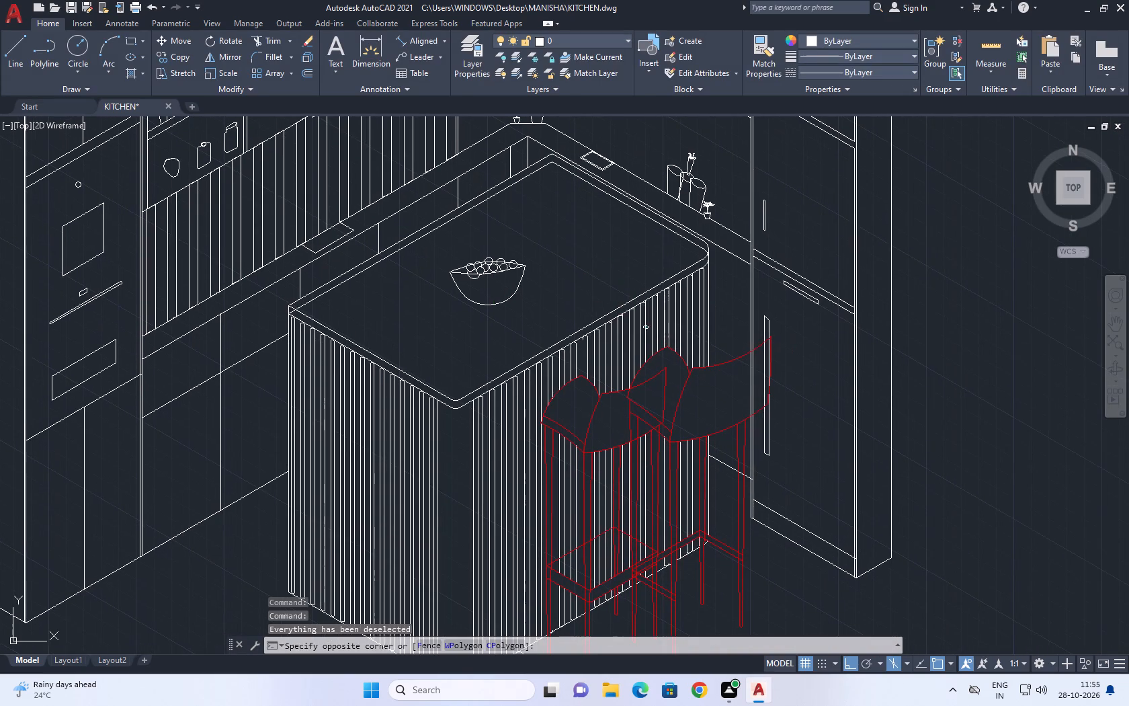
{"action": "left_click", "coordinate": [611, 311]}
{"action": "right_click", "coordinate": [549, 278]}
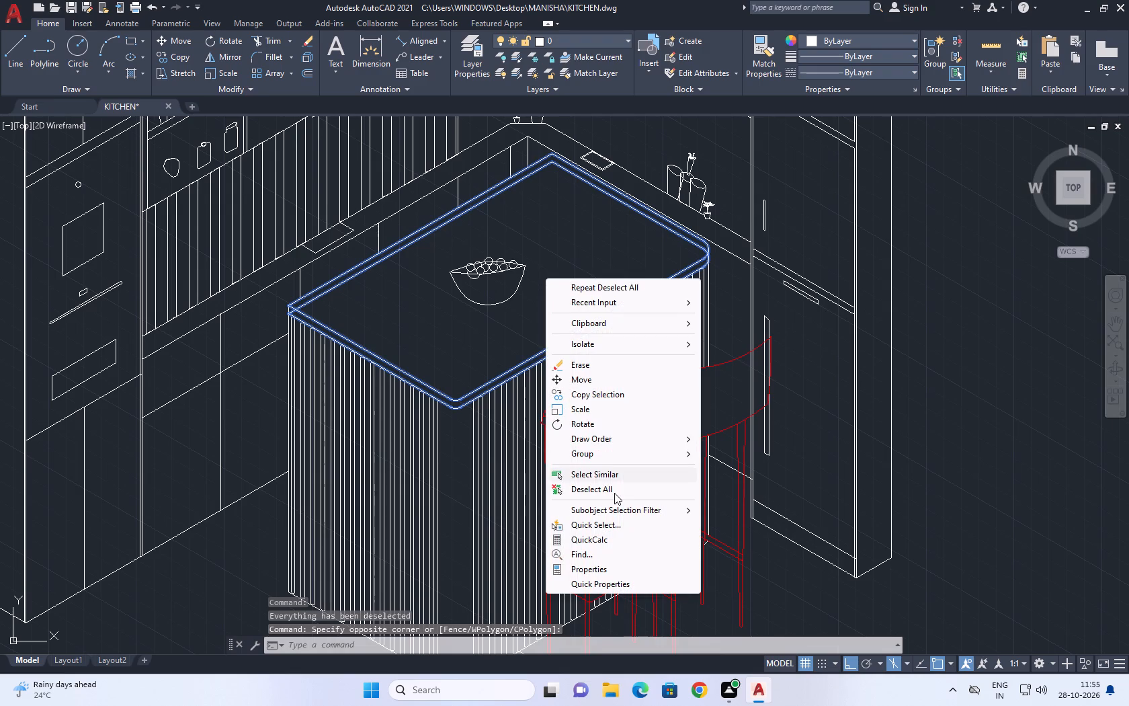
{"action": "left_click", "coordinate": [612, 485]}
Select the slats, rounded slat ends and bottom edge of the island's left face, plus the rounded corner and adjoining slats.
{"action": "middle_click_drag", "start_coordinate": [399, 478], "coordinate": [537, 384]}
{"action": "scroll", "coordinate": [509, 401], "scroll_direction": "up", "scroll_amount": 1}
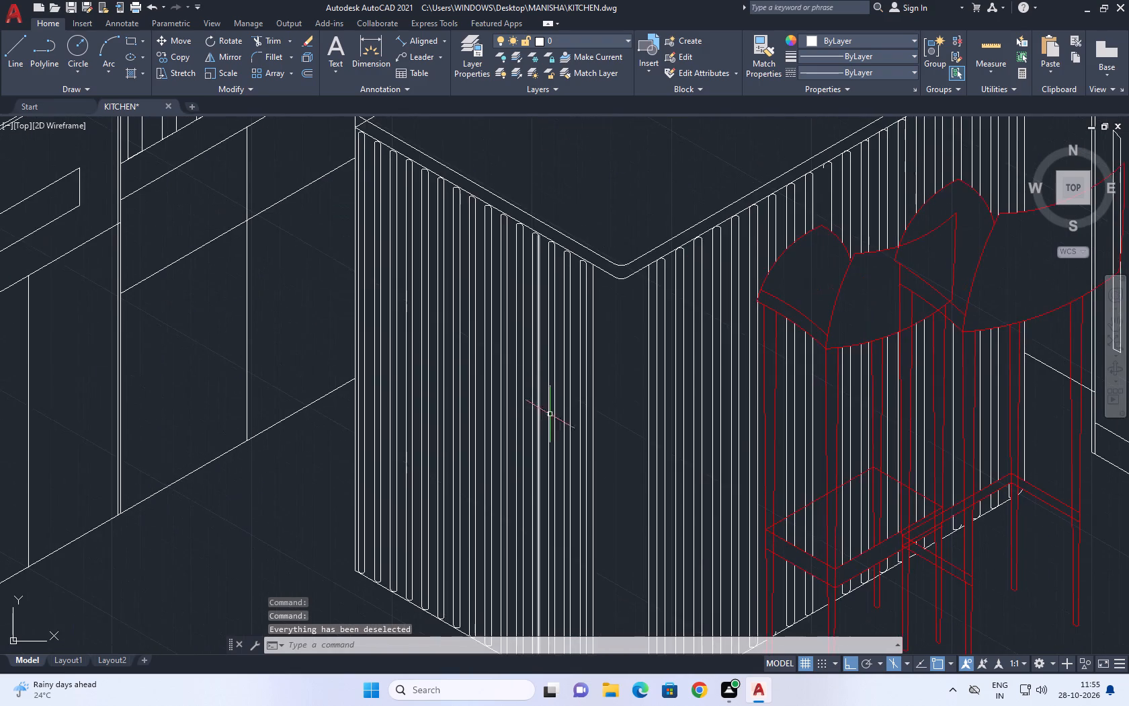
{"action": "middle_click_drag", "start_coordinate": [567, 477], "coordinate": [629, 267]}
{"action": "scroll", "coordinate": [623, 258], "scroll_direction": "up", "scroll_amount": 1}
{"action": "scroll", "coordinate": [689, 358], "scroll_direction": "down", "scroll_amount": 2}
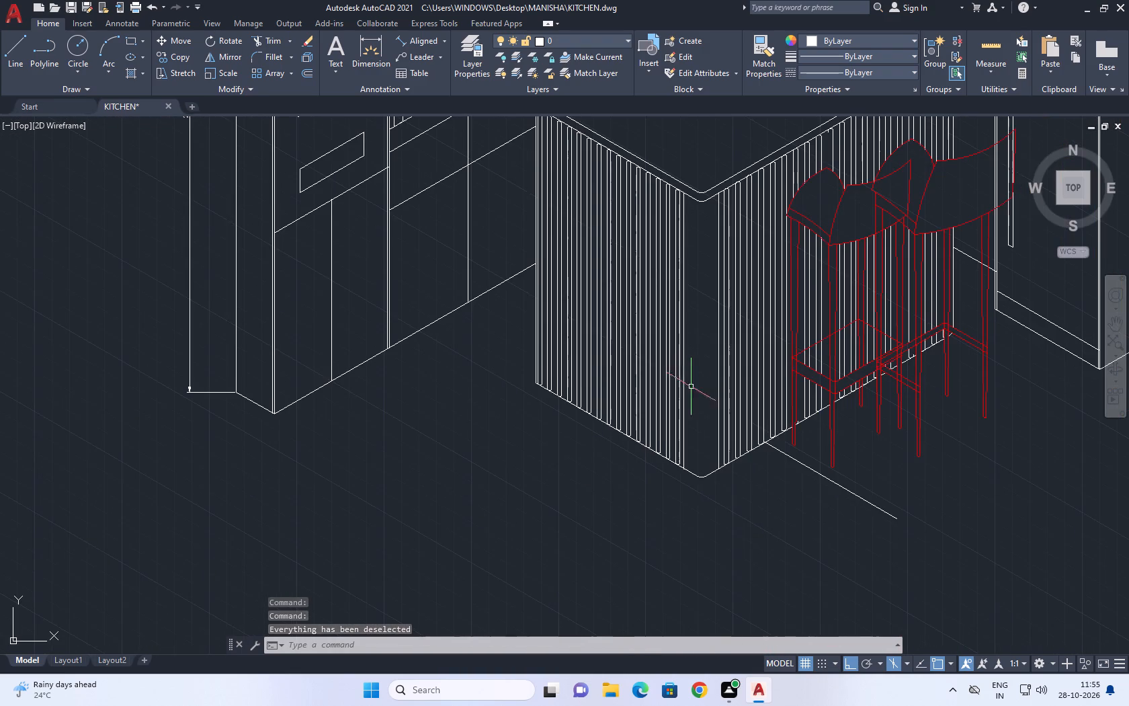
{"action": "middle_click_drag", "start_coordinate": [692, 392], "coordinate": [683, 310]}
{"action": "left_click", "coordinate": [688, 325]}
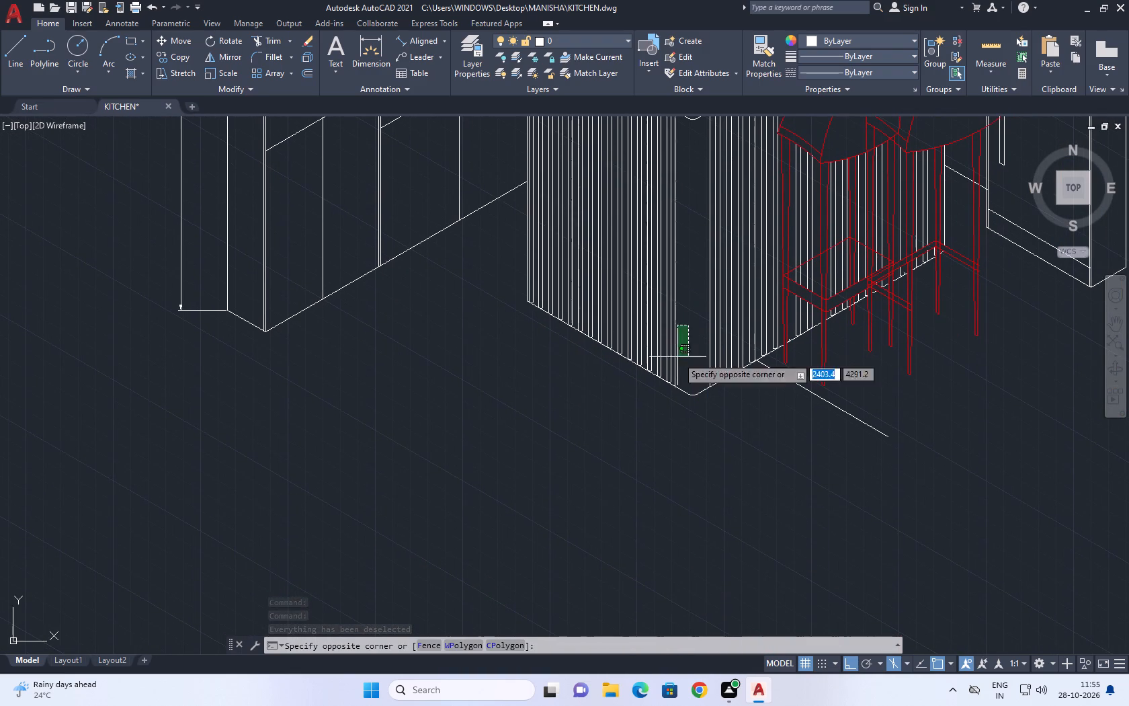
{"action": "left_click", "coordinate": [475, 288]}
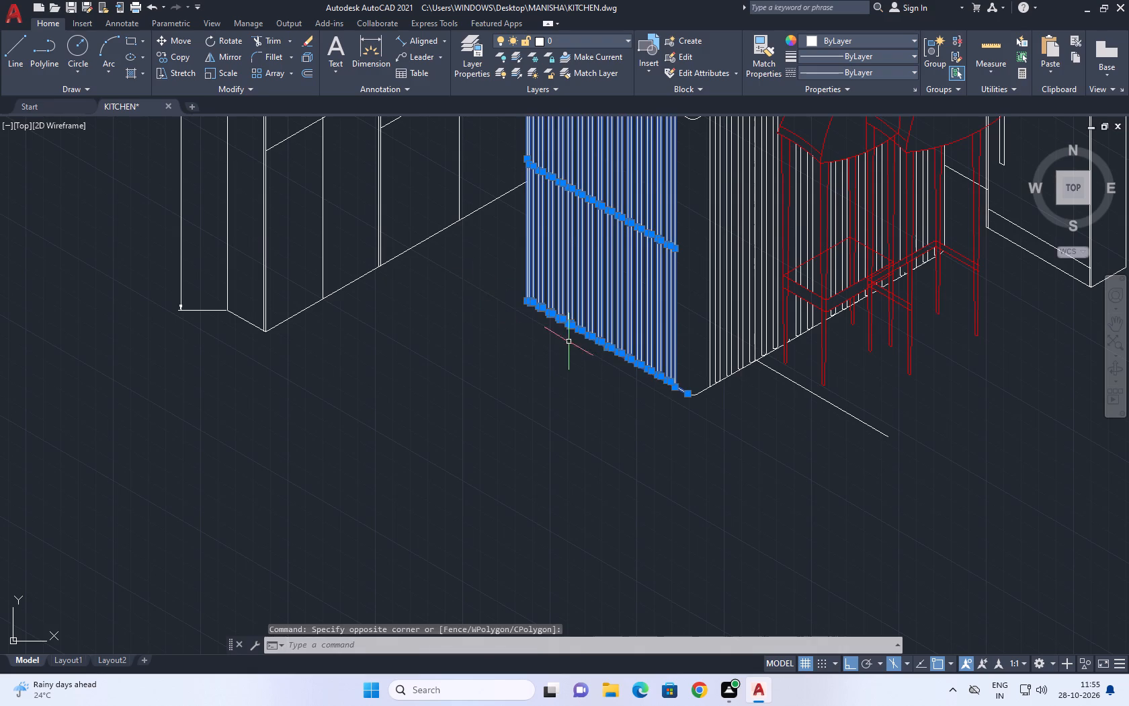
{"action": "scroll", "coordinate": [690, 345], "scroll_direction": "up", "scroll_amount": 2}
{"action": "left_click", "coordinate": [696, 503]}
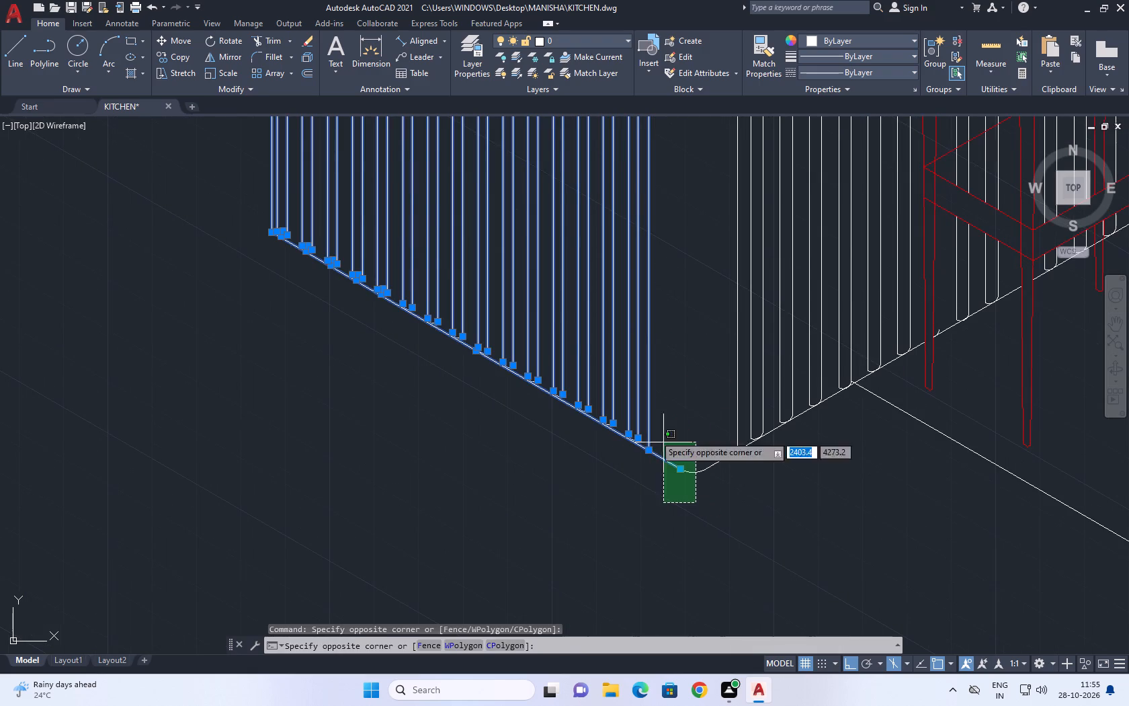
{"action": "left_click", "coordinate": [250, 205]}
{"action": "middle_click_drag", "start_coordinate": [653, 377], "coordinate": [450, 379]}
{"action": "left_click", "coordinate": [579, 490]}
{"action": "left_click", "coordinate": [509, 283]}
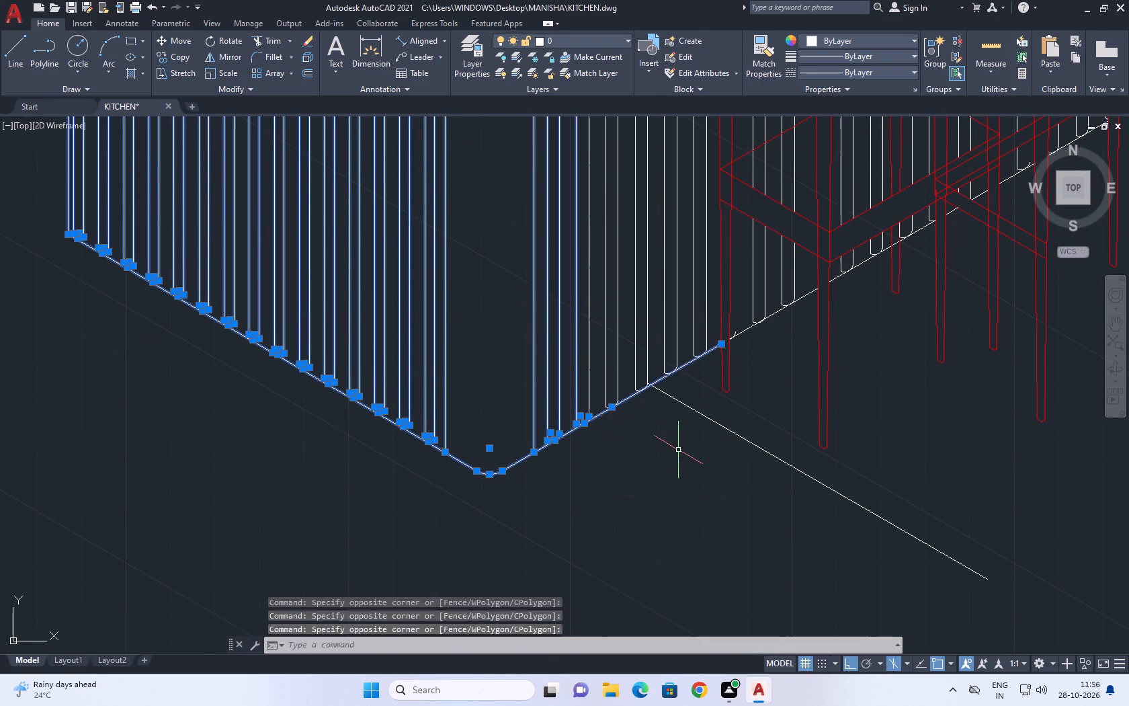
Add the right face's slats and rounded lower ends, from the island's rounded corner to the front stool's first leg, to the selection.
{"action": "scroll", "coordinate": [671, 440], "scroll_direction": "up", "scroll_amount": 2}
{"action": "left_click_drag", "start_coordinate": [577, 463], "coordinate": [568, 442]}
{"action": "left_click_drag", "start_coordinate": [457, 299], "coordinate": [445, 307]}
{"action": "middle_click_drag", "start_coordinate": [585, 270], "coordinate": [571, 288]}
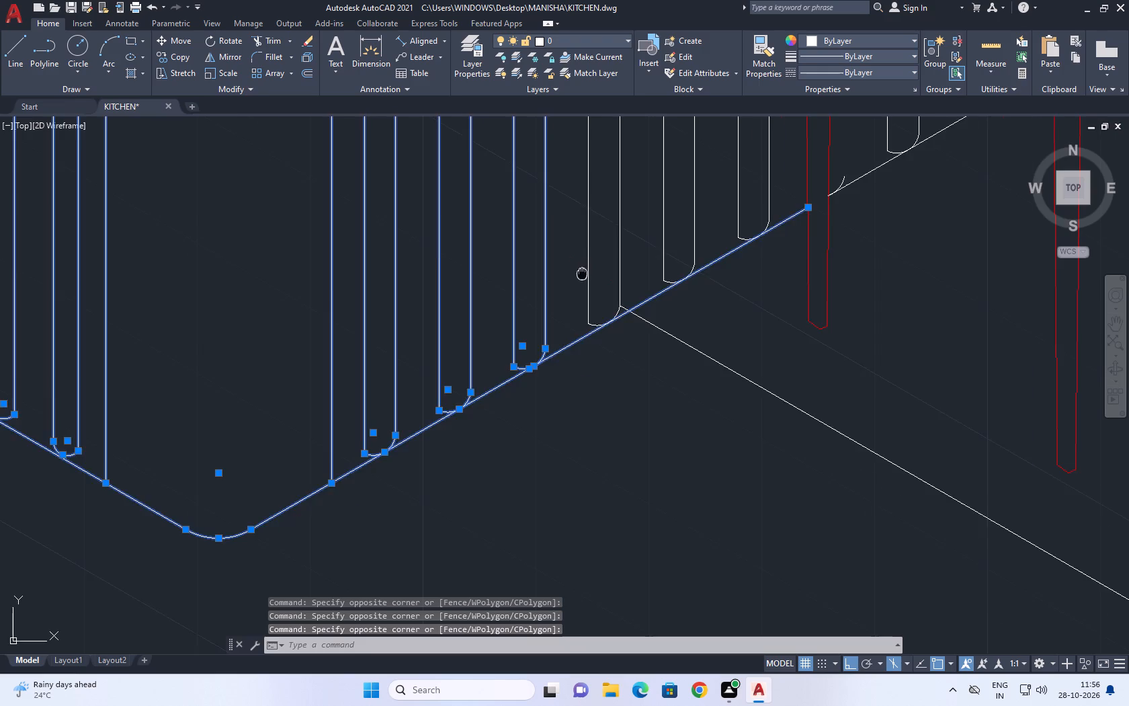
{"action": "middle_click_drag", "start_coordinate": [571, 288], "coordinate": [495, 444]}
{"action": "left_click_drag", "start_coordinate": [705, 308], "coordinate": [697, 306]}
{"action": "left_click", "coordinate": [433, 376]}
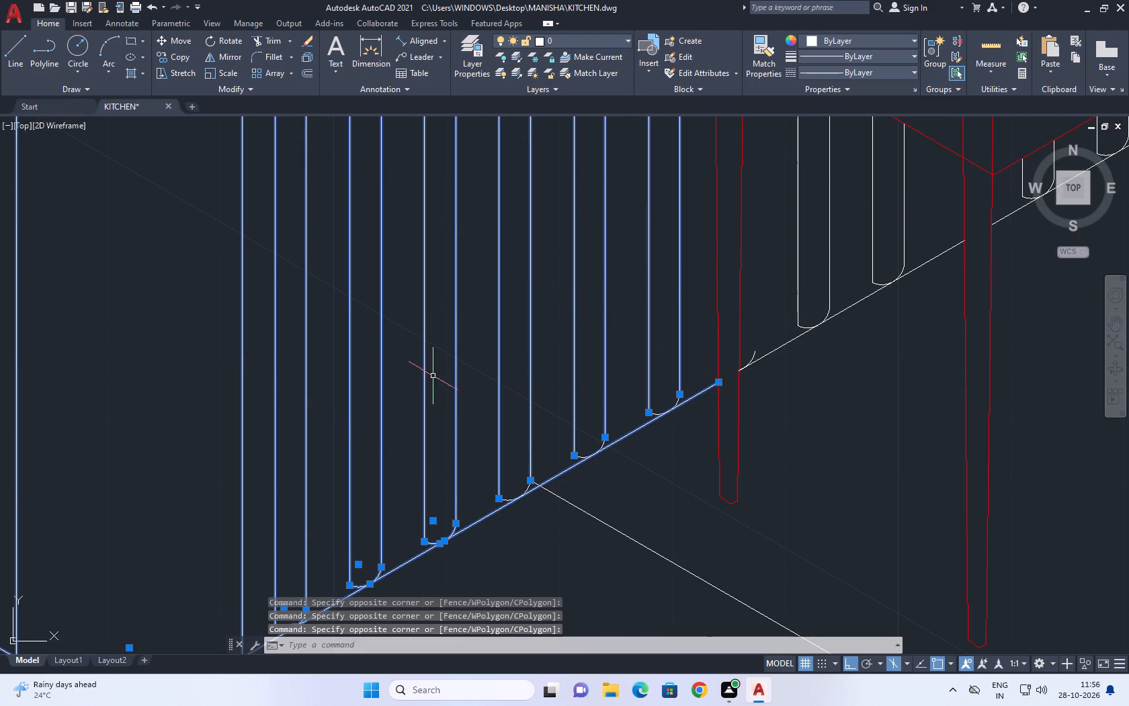
{"action": "scroll", "coordinate": [558, 459], "scroll_direction": "up", "scroll_amount": 3}
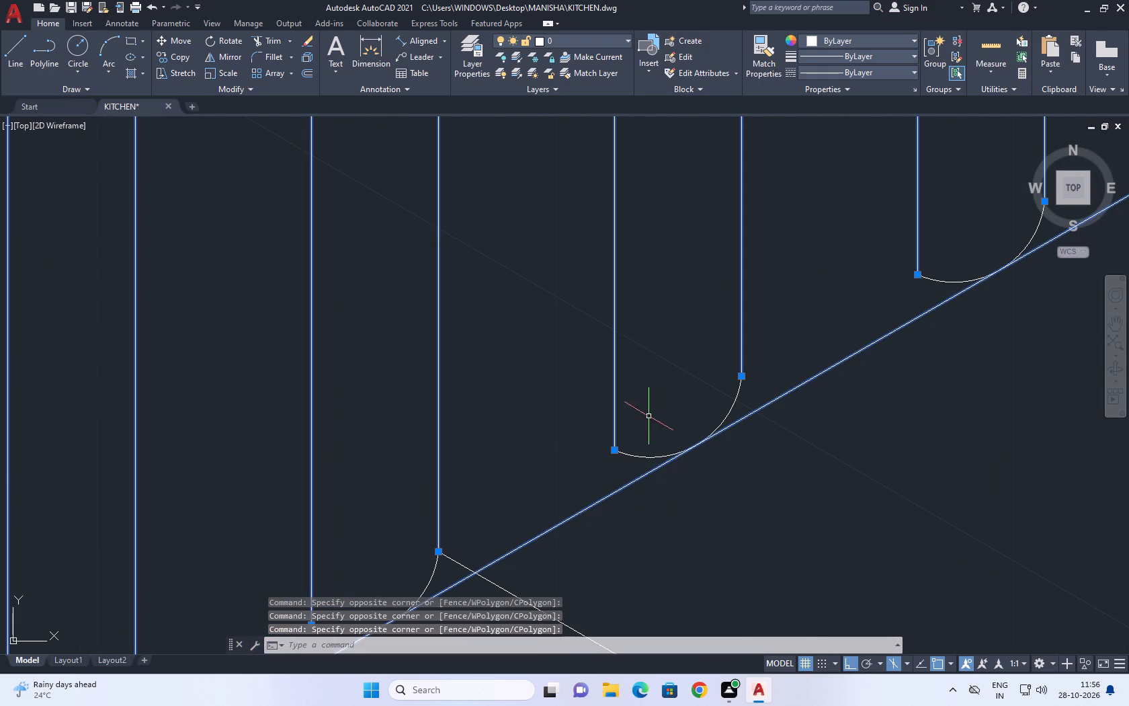
{"action": "left_click", "coordinate": [644, 446]}
{"action": "left_click", "coordinate": [595, 467]}
{"action": "middle_click_drag", "start_coordinate": [448, 448], "coordinate": [657, 247]}
{"action": "scroll", "coordinate": [661, 386], "scroll_direction": "up", "scroll_amount": 2}
{"action": "left_click_drag", "start_coordinate": [670, 362], "coordinate": [654, 362]}
{"action": "left_click", "coordinate": [580, 362]}
Add the slat pieces, rounded ends and bottom edge below the front stool's footrest, plus the missed arc beside its first leg, to the selection.
{"action": "scroll", "coordinate": [648, 364], "scroll_direction": "down", "scroll_amount": 4}
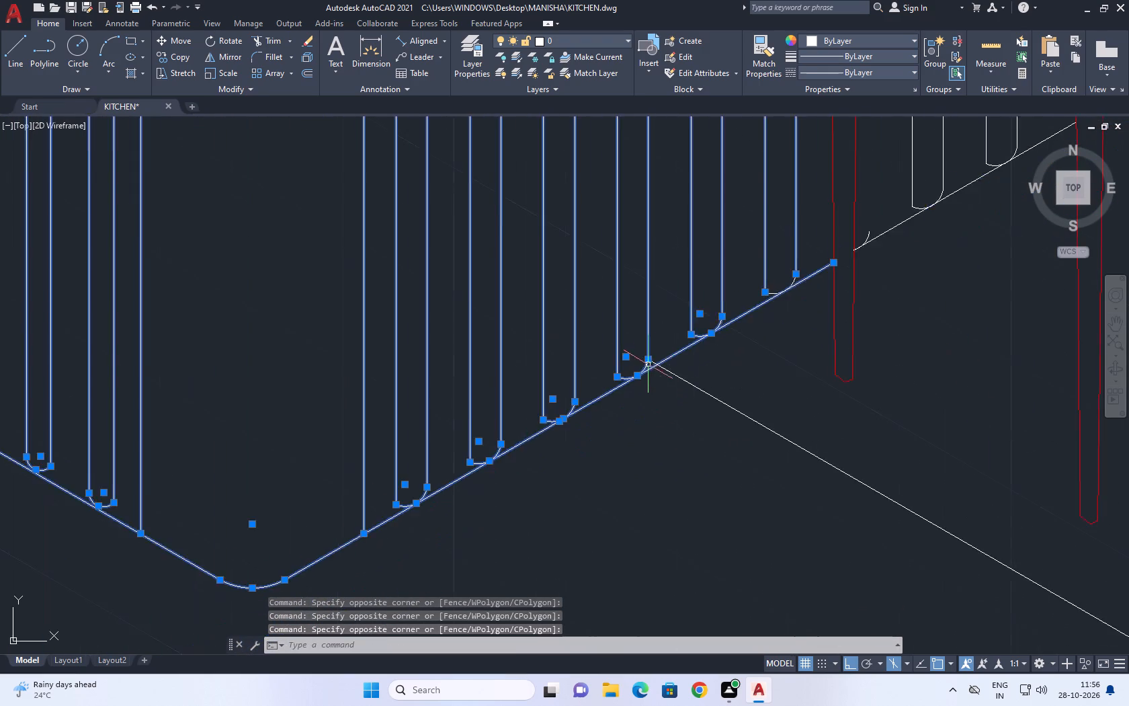
{"action": "scroll", "coordinate": [648, 364], "scroll_direction": "down", "scroll_amount": 6}
{"action": "middle_click_drag", "start_coordinate": [679, 390], "coordinate": [635, 422]}
{"action": "scroll", "coordinate": [622, 345], "scroll_direction": "up", "scroll_amount": 2}
{"action": "scroll", "coordinate": [646, 432], "scroll_direction": "up", "scroll_amount": 3}
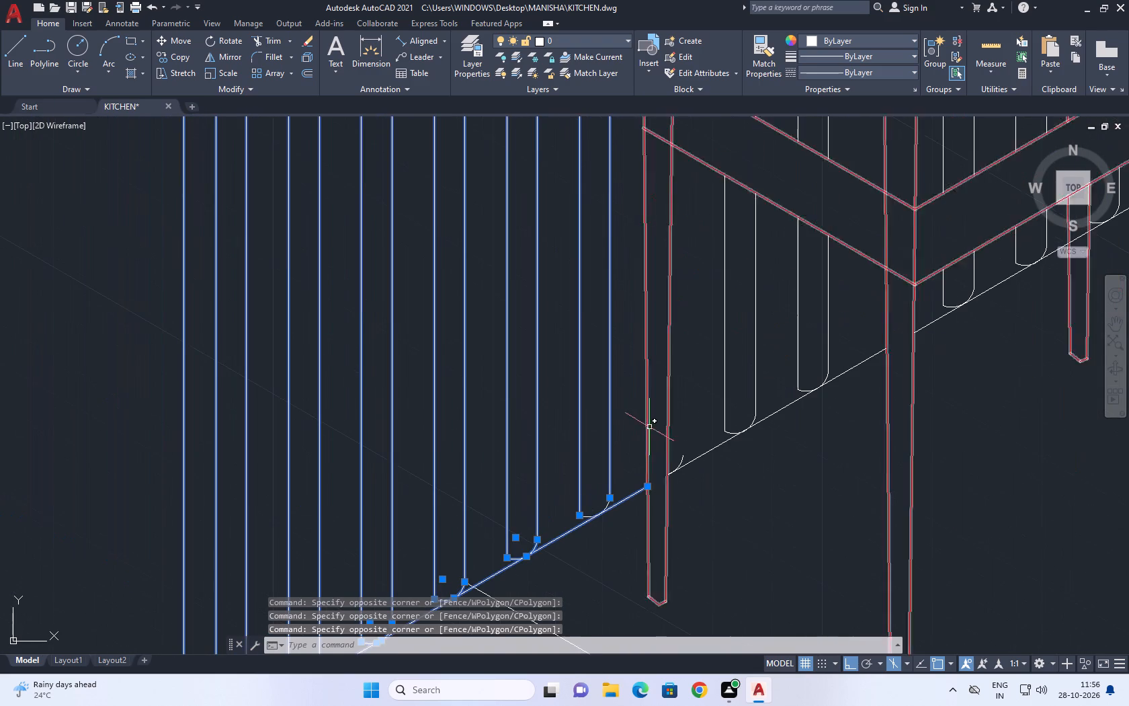
{"action": "left_click_drag", "start_coordinate": [738, 485], "coordinate": [722, 448]}
{"action": "left_click", "coordinate": [711, 272]}
{"action": "scroll", "coordinate": [828, 407], "scroll_direction": "up", "scroll_amount": 1}
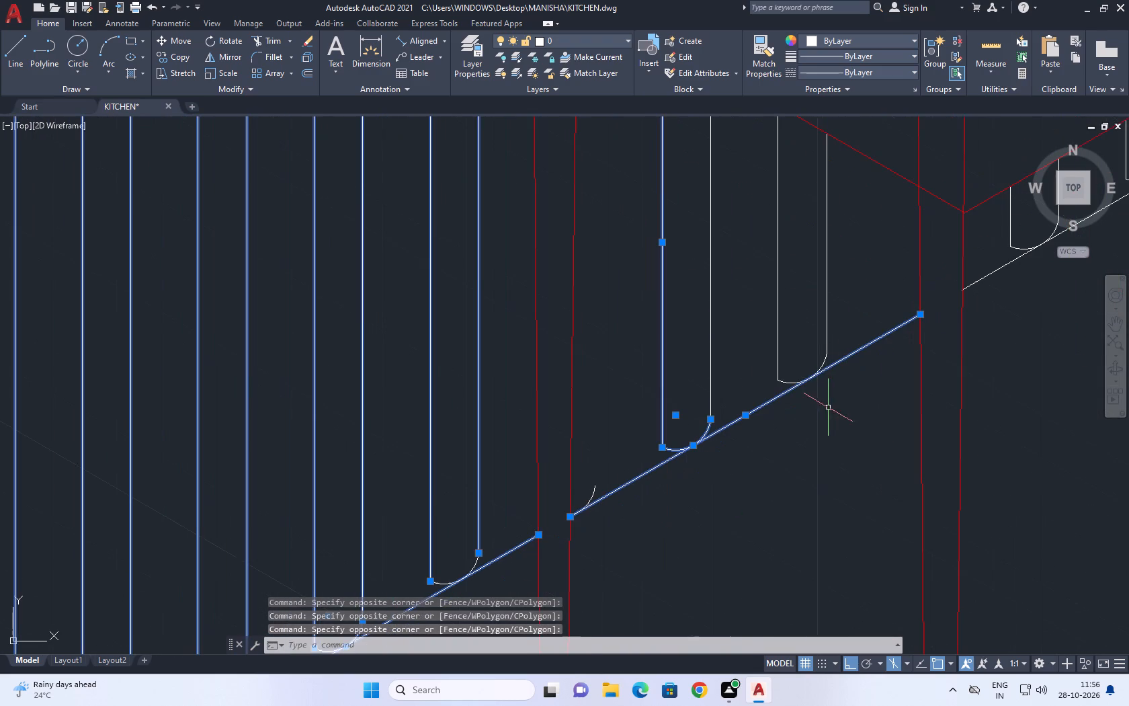
{"action": "left_click", "coordinate": [819, 461]}
{"action": "left_click", "coordinate": [694, 241]}
{"action": "left_click", "coordinate": [835, 399]}
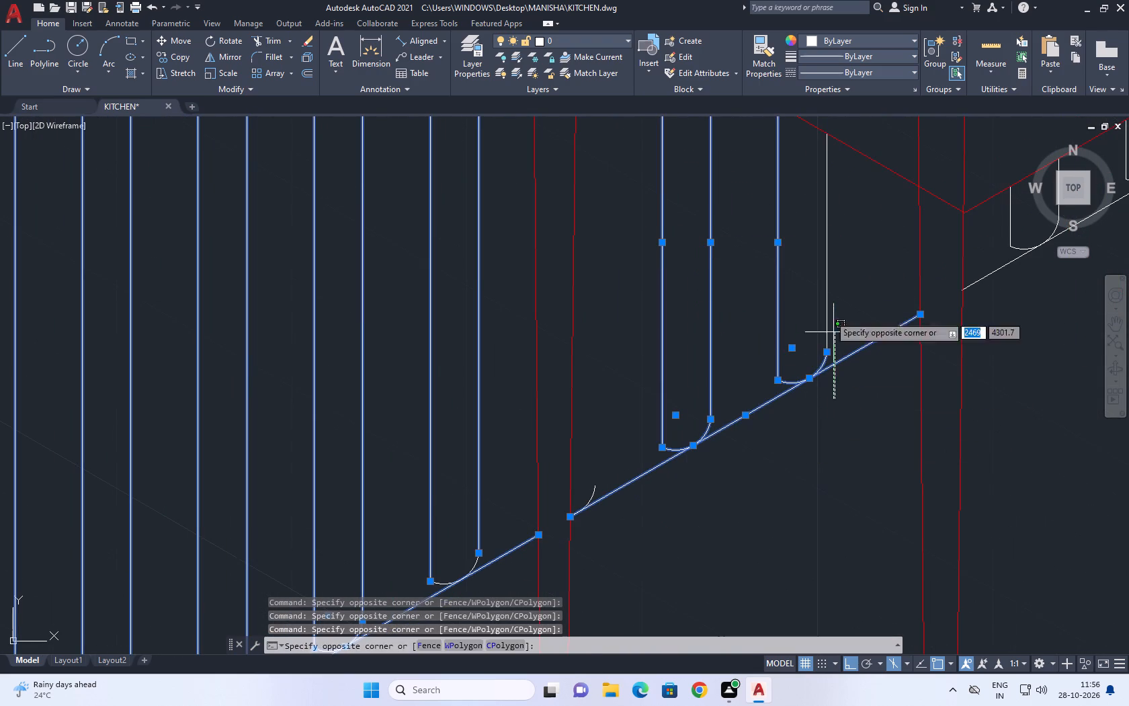
{"action": "left_click", "coordinate": [799, 258]}
{"action": "left_click_drag", "start_coordinate": [630, 527], "coordinate": [627, 533]}
{"action": "left_click", "coordinate": [591, 455]}
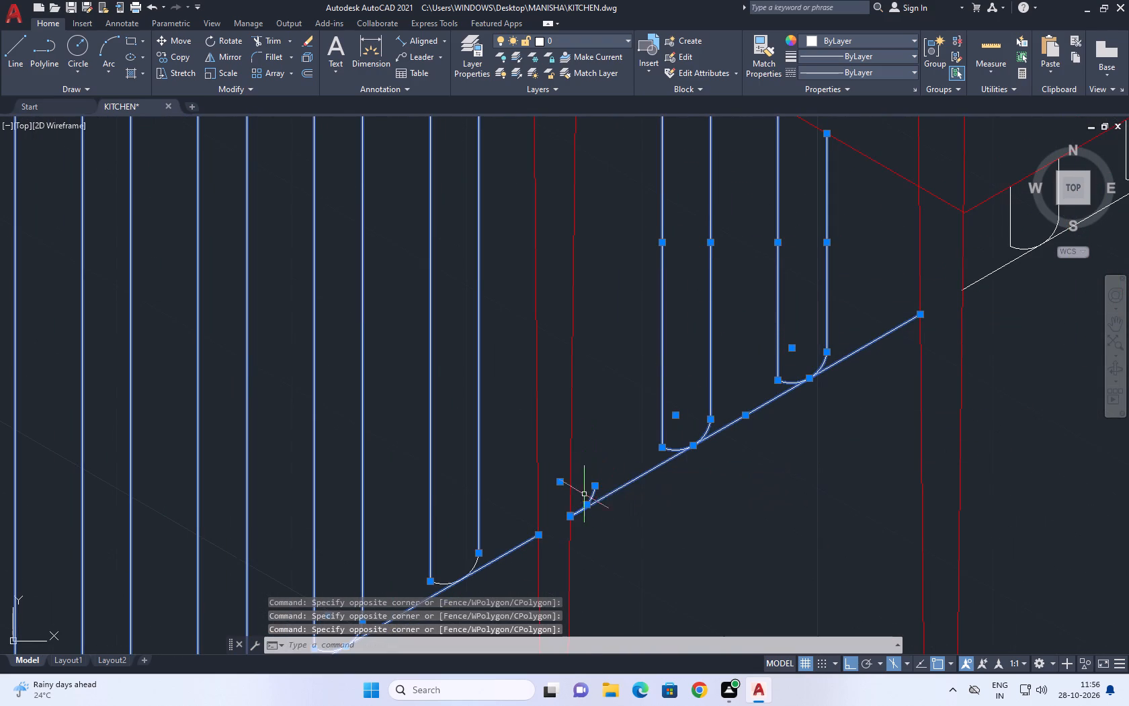
{"action": "middle_click_drag", "start_coordinate": [584, 504], "coordinate": [632, 379]}
{"action": "scroll", "coordinate": [634, 370], "scroll_direction": "up", "scroll_amount": 1}
{"action": "middle_click_drag", "start_coordinate": [466, 458], "coordinate": [587, 352]}
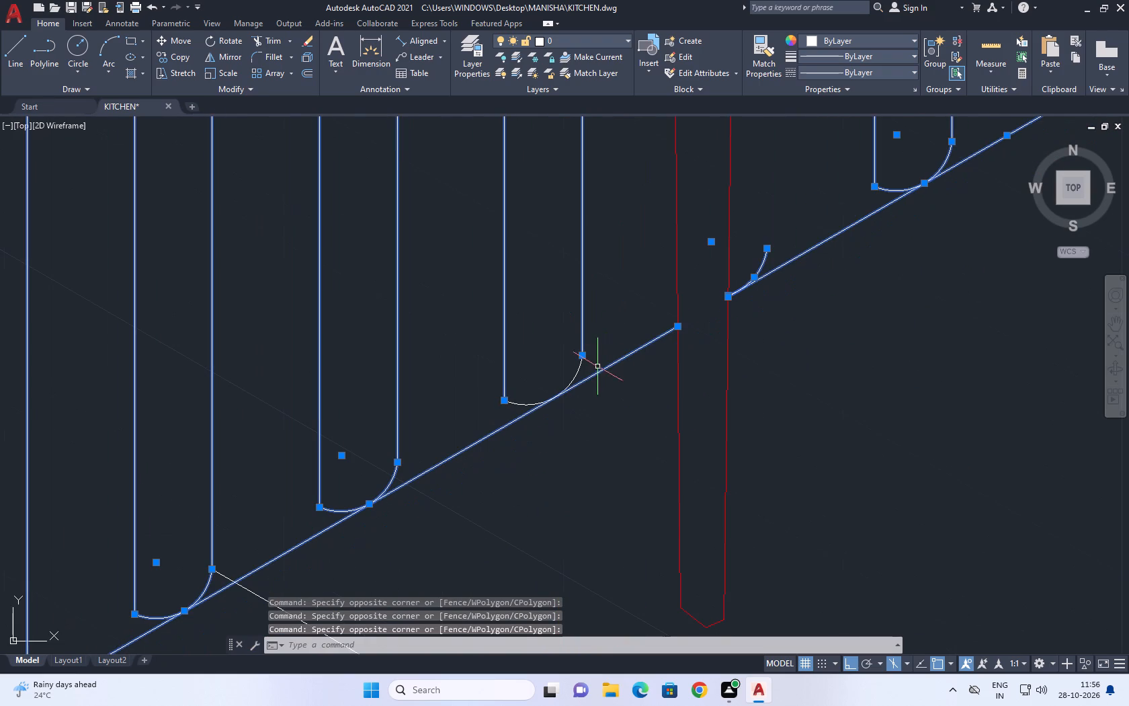
{"action": "left_click", "coordinate": [597, 366]}
{"action": "left_click", "coordinate": [556, 379]}
Add the right face's slats between the front stool's seat and its footrest to the island selection.
{"action": "scroll", "coordinate": [556, 383], "scroll_direction": "down", "scroll_amount": 9}
{"action": "scroll", "coordinate": [583, 313], "scroll_direction": "up", "scroll_amount": 3}
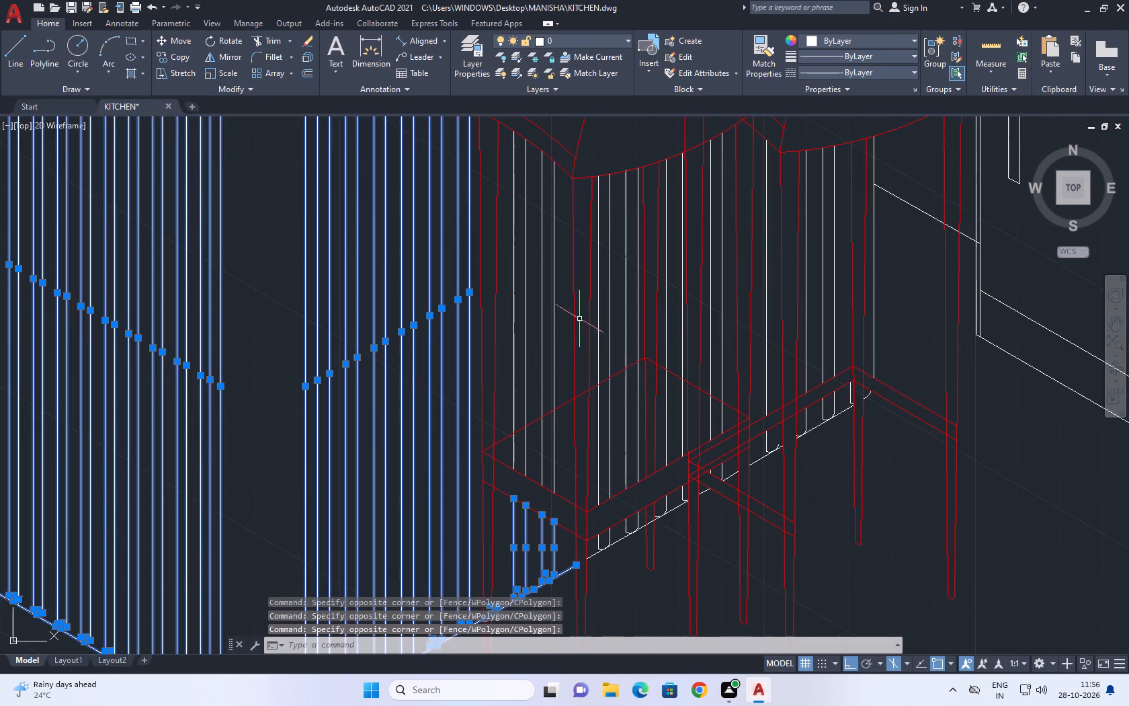
{"action": "left_click", "coordinate": [565, 303]}
{"action": "left_click", "coordinate": [503, 352]}
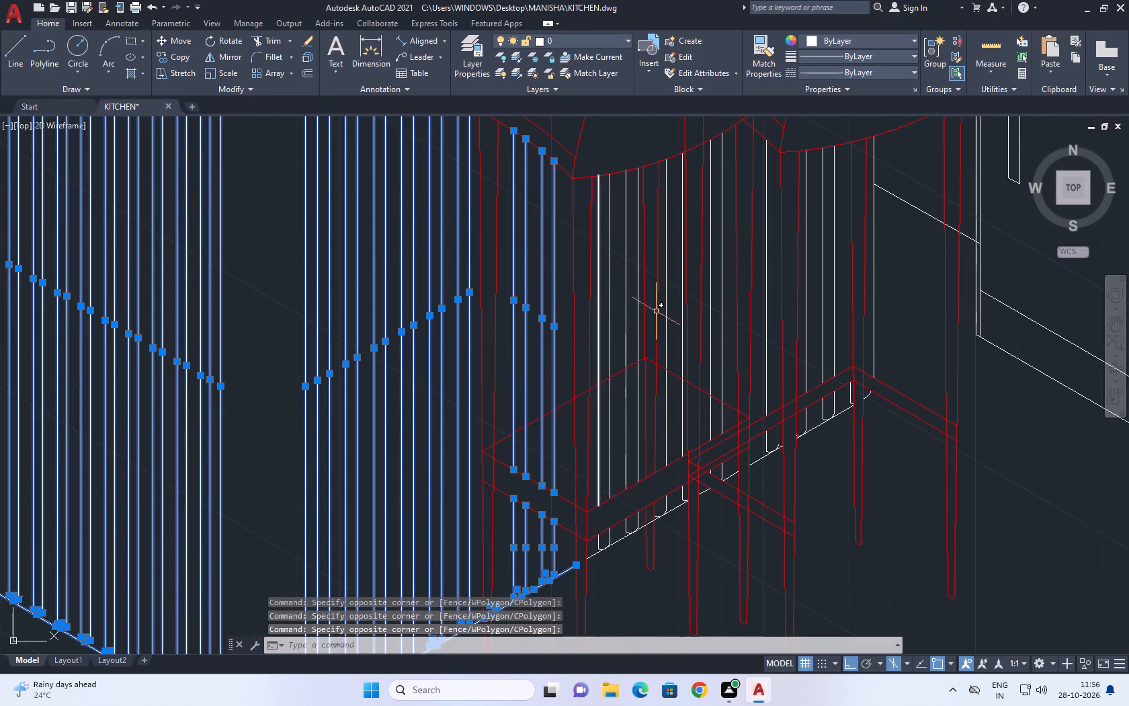
{"action": "scroll", "coordinate": [648, 305], "scroll_direction": "up", "scroll_amount": 1}
{"action": "left_click", "coordinate": [637, 290]}
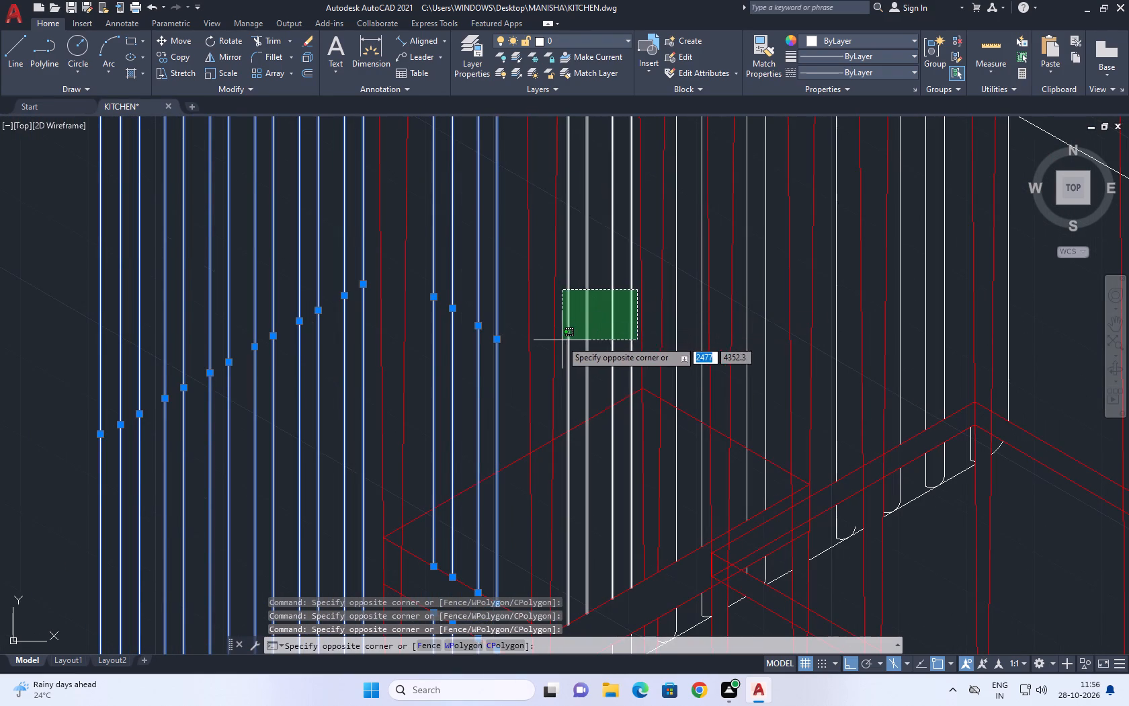
{"action": "left_click", "coordinate": [560, 347]}
{"action": "middle_click_drag", "start_coordinate": [739, 333], "coordinate": [665, 353]}
{"action": "scroll", "coordinate": [628, 360], "scroll_direction": "up", "scroll_amount": 1}
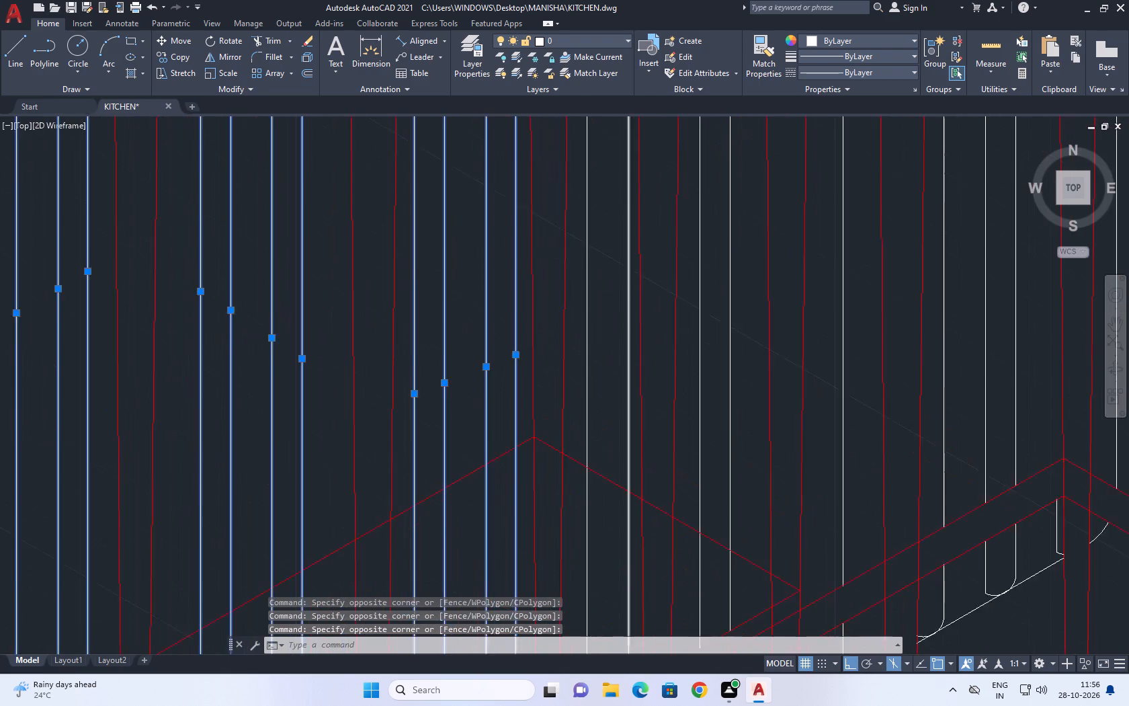
{"action": "scroll", "coordinate": [628, 360], "scroll_direction": "up", "scroll_amount": 1}
{"action": "left_click", "coordinate": [634, 334]}
{"action": "left_click", "coordinate": [561, 364]}
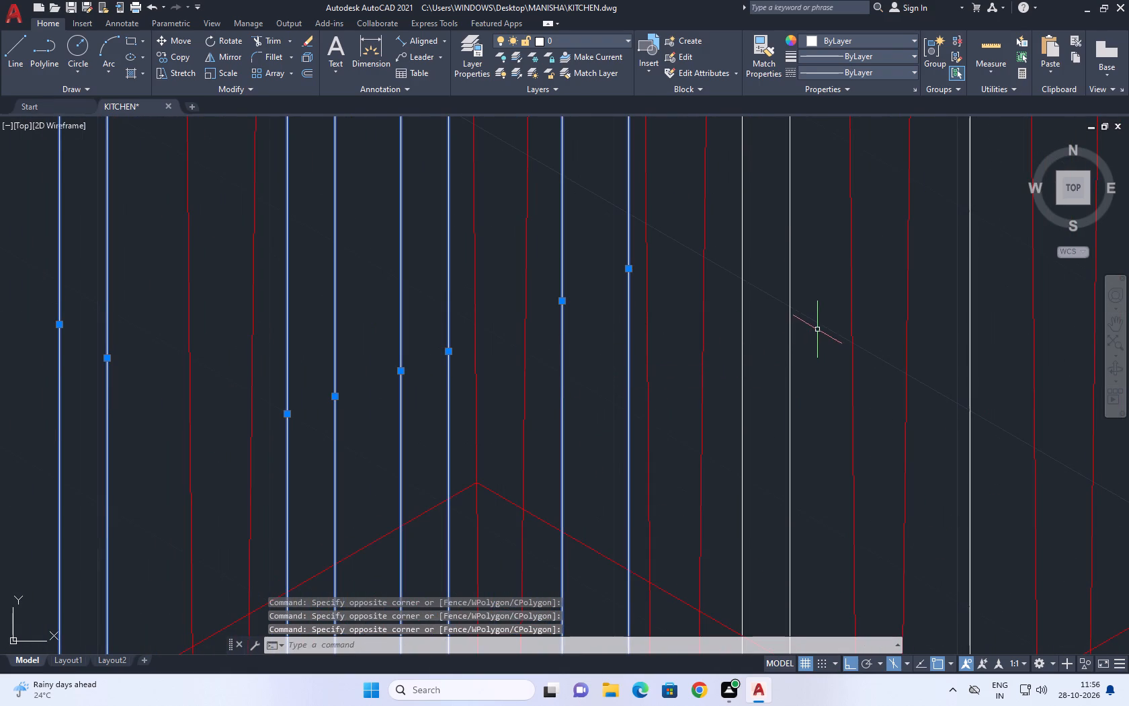
Add the remaining slats below the rear stool's seat, through the island's far vertical edge, to the selection.
{"action": "left_click", "coordinate": [817, 329]}
{"action": "left_click", "coordinate": [722, 356]}
{"action": "middle_click_drag", "start_coordinate": [743, 363], "coordinate": [650, 363]}
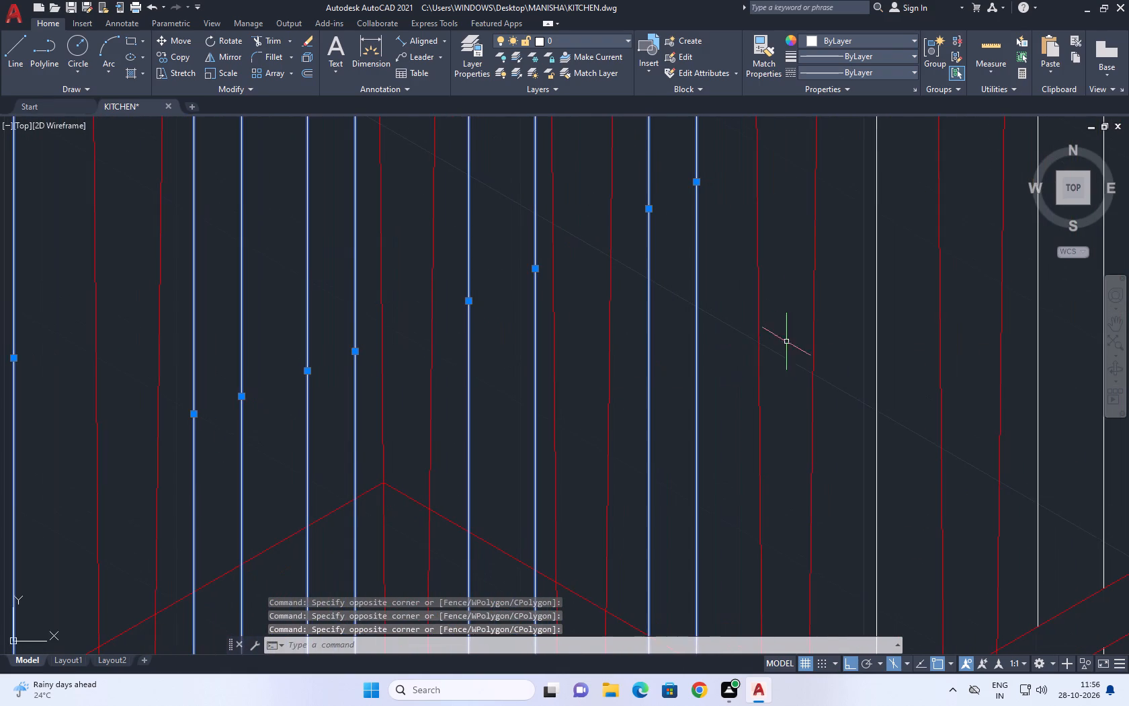
{"action": "middle_click_drag", "start_coordinate": [804, 348], "coordinate": [573, 380]}
{"action": "left_click", "coordinate": [649, 329]}
{"action": "left_click", "coordinate": [623, 345]}
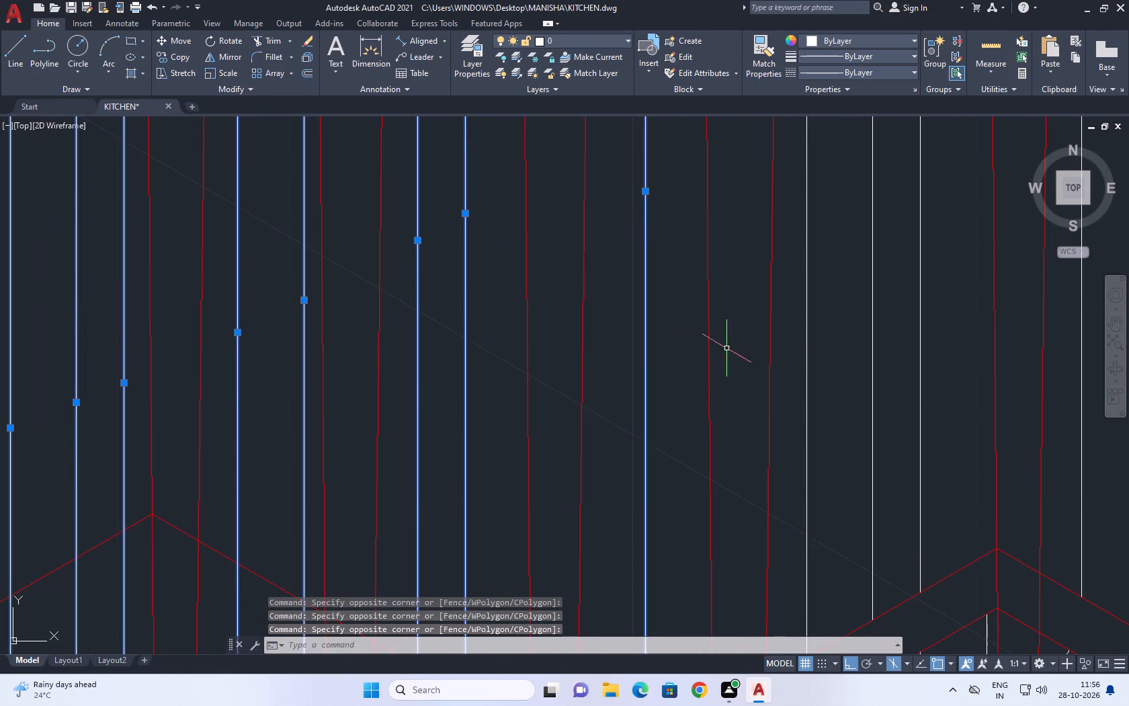
{"action": "middle_click_drag", "start_coordinate": [714, 348], "coordinate": [541, 375]}
{"action": "left_click", "coordinate": [767, 347]}
{"action": "left_click", "coordinate": [622, 393]}
{"action": "scroll", "coordinate": [798, 358], "scroll_direction": "down", "scroll_amount": 2}
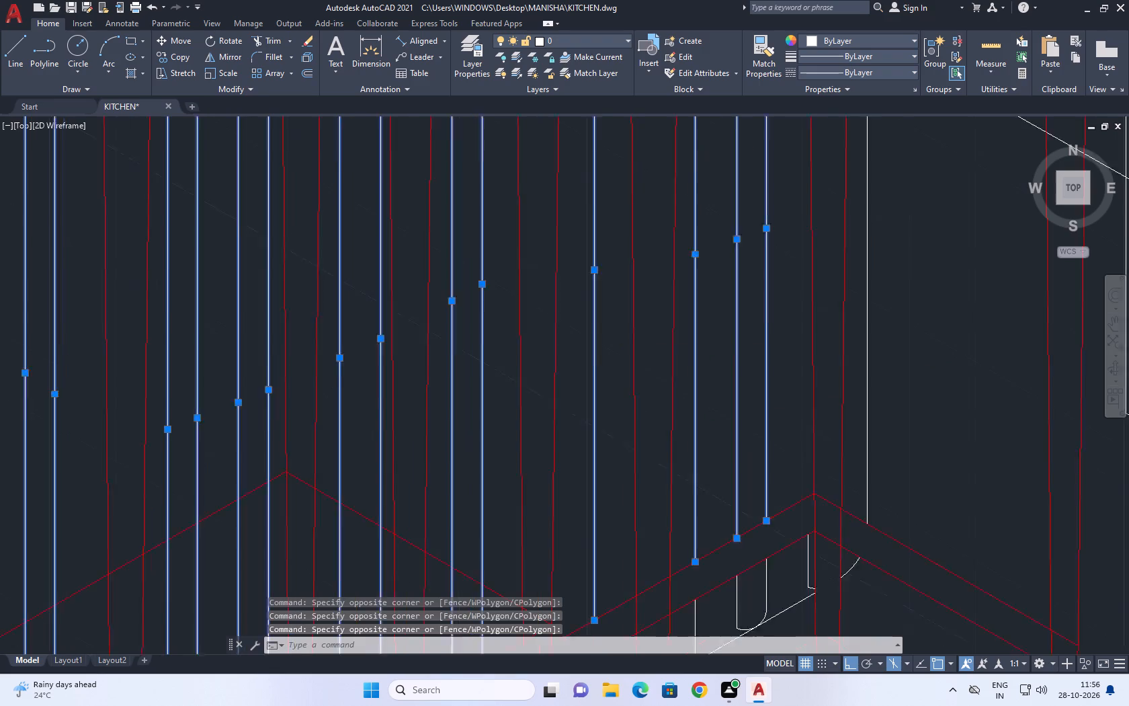
{"action": "scroll", "coordinate": [799, 358], "scroll_direction": "down", "scroll_amount": 1}
{"action": "left_click", "coordinate": [828, 368]}
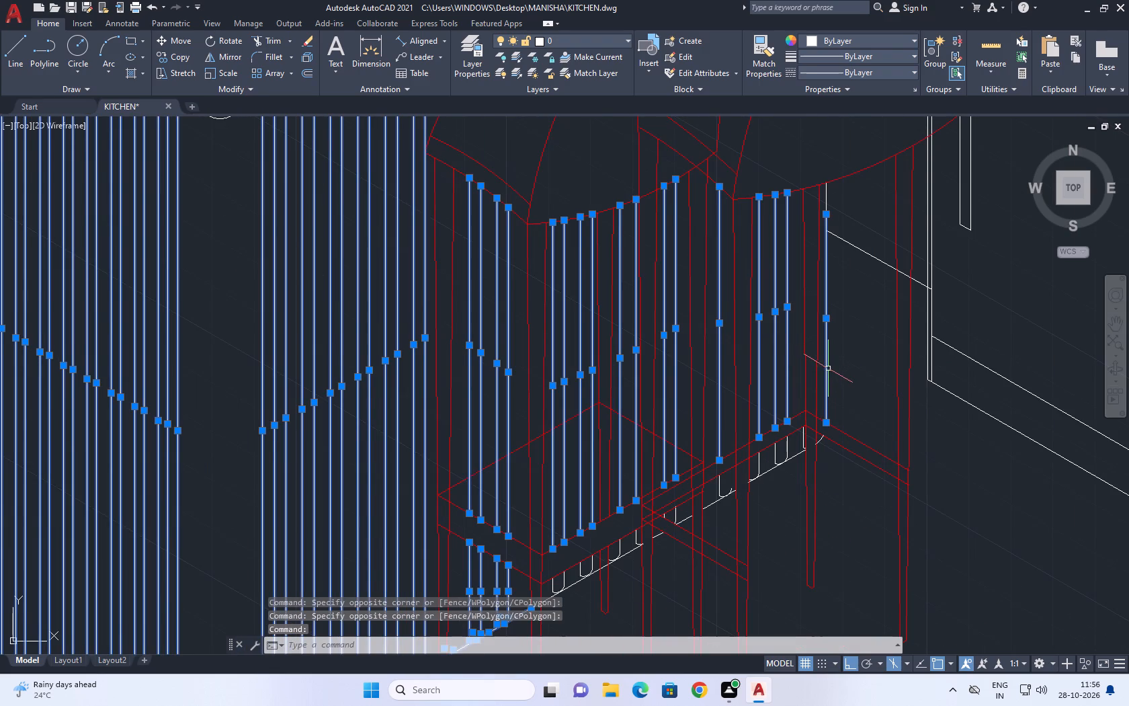
Add the lower slat pieces, rounded ends and bottom edge from the front stool's nearest leg to just past the rear stool's first leg.
{"action": "middle_click_drag", "start_coordinate": [819, 456], "coordinate": [771, 313]}
{"action": "middle_click_drag", "start_coordinate": [454, 448], "coordinate": [459, 375]}
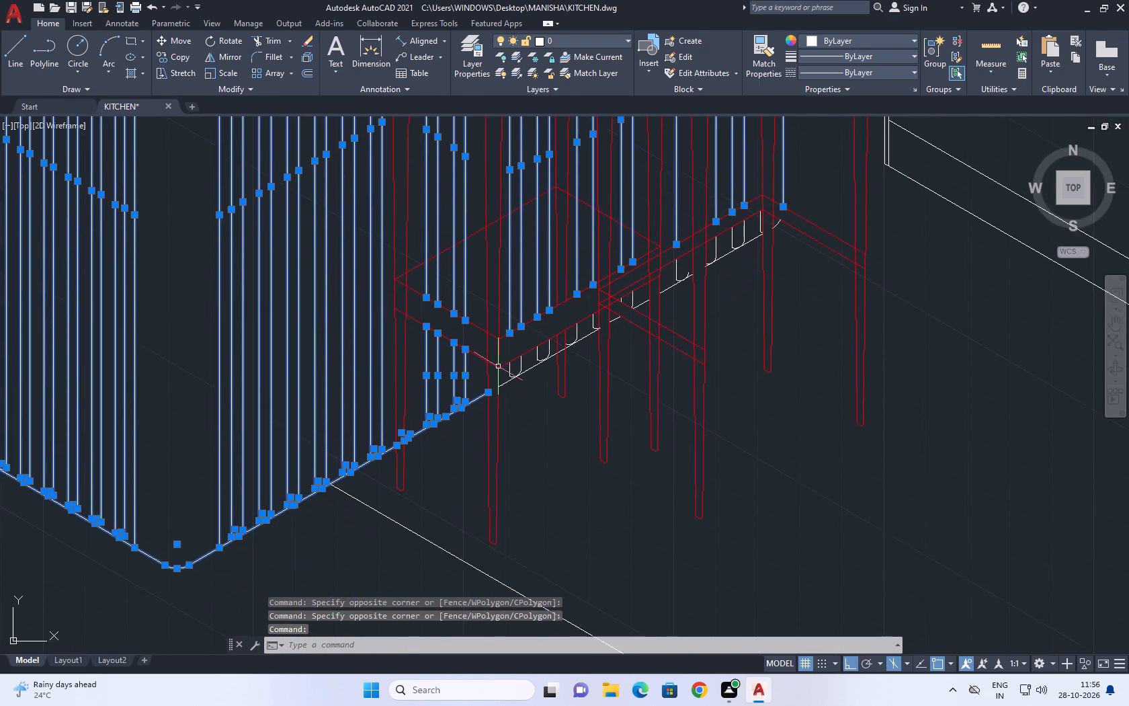
{"action": "scroll", "coordinate": [507, 373], "scroll_direction": "up", "scroll_amount": 2}
{"action": "left_click_drag", "start_coordinate": [478, 229], "coordinate": [497, 249]}
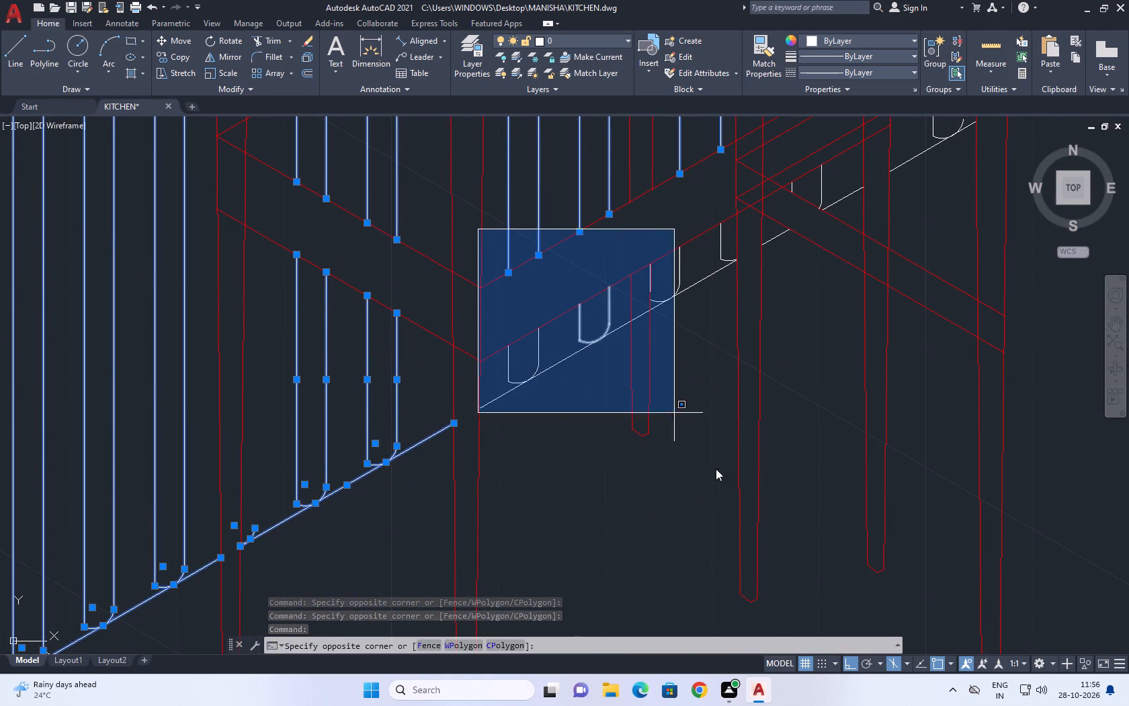
{"action": "left_click", "coordinate": [773, 525]}
{"action": "scroll", "coordinate": [732, 266], "scroll_direction": "up", "scroll_amount": 2}
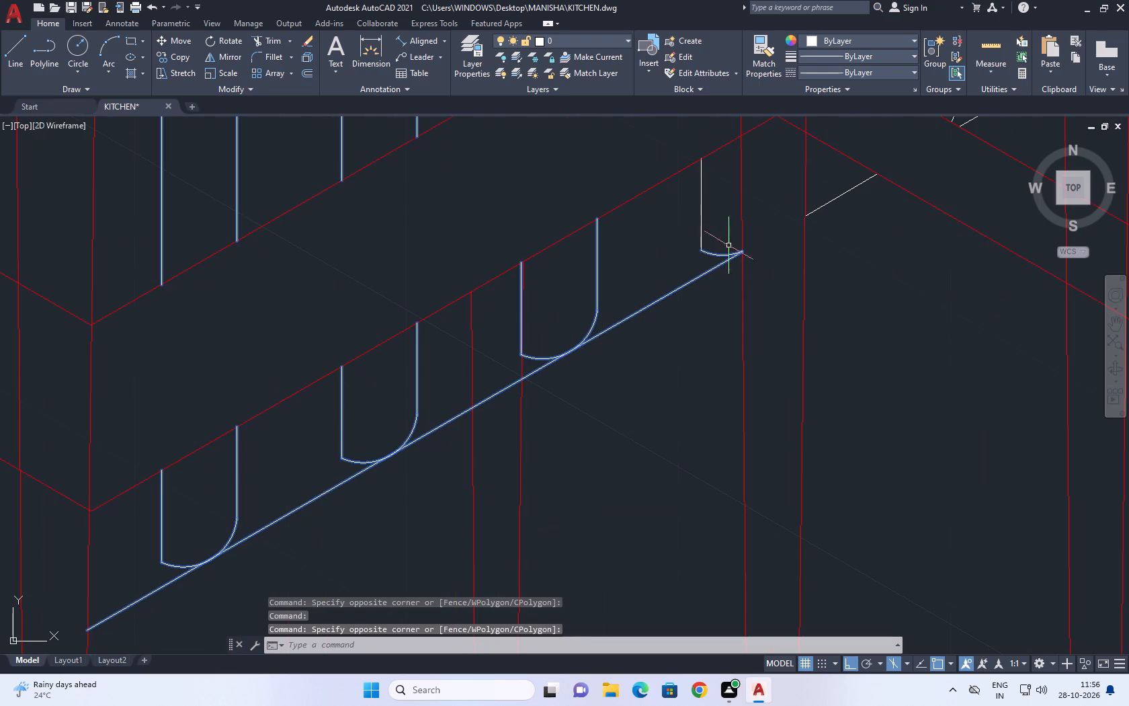
{"action": "left_click", "coordinate": [716, 190]}
{"action": "left_click", "coordinate": [685, 230]}
{"action": "scroll", "coordinate": [722, 258], "scroll_direction": "down", "scroll_amount": 3}
{"action": "scroll", "coordinate": [729, 236], "scroll_direction": "up", "scroll_amount": 2}
{"action": "left_click", "coordinate": [788, 252]}
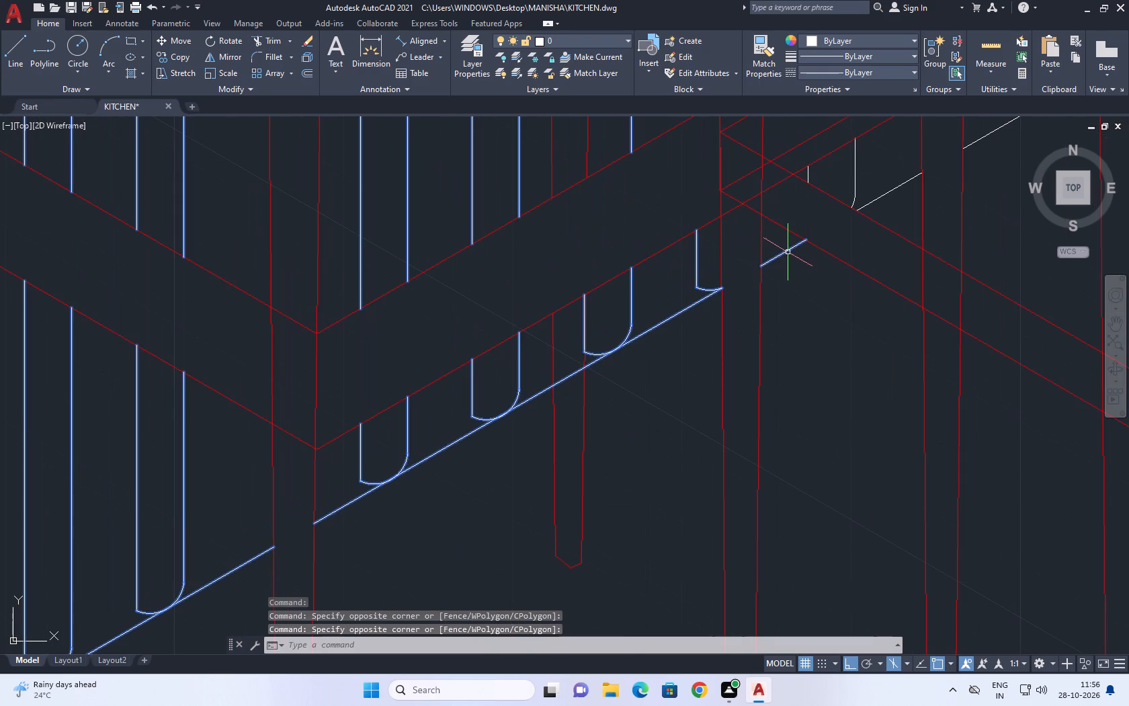
Add the lower slat pieces, arcs and bottom-edge segments between the rear stool's first and nearest legs, keeping the stool out of the selection.
{"action": "middle_click_drag", "start_coordinate": [798, 287], "coordinate": [368, 463]}
{"action": "middle_click_drag", "start_coordinate": [583, 262], "coordinate": [620, 333]}
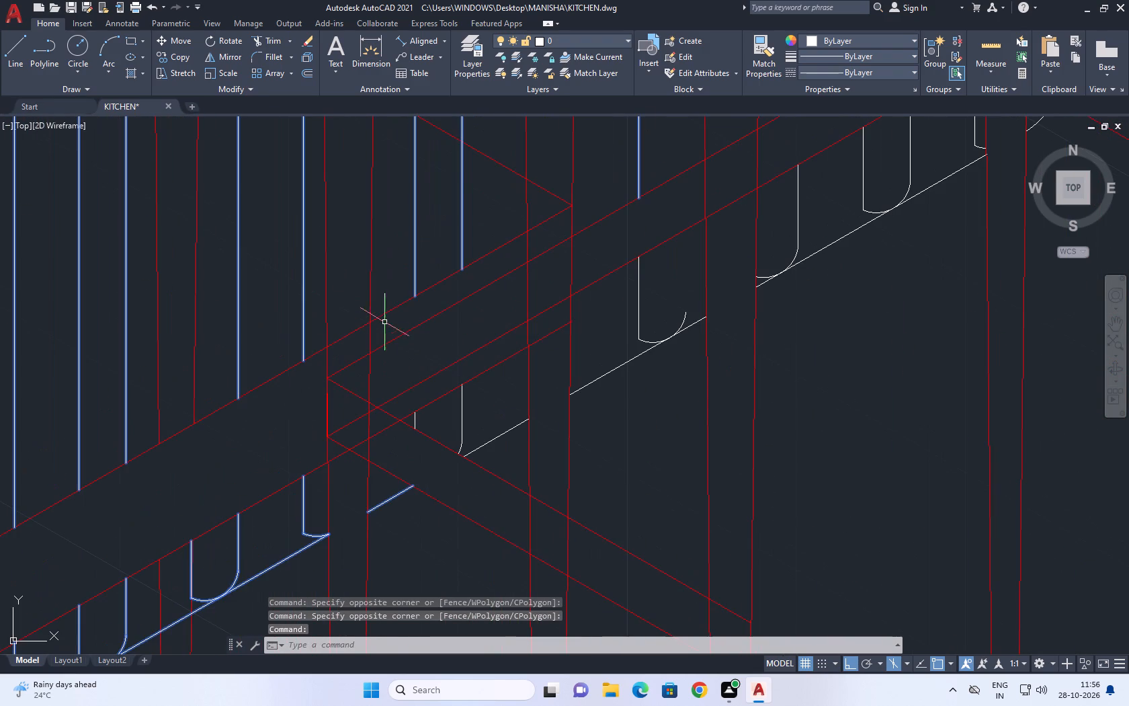
{"action": "left_click_drag", "start_coordinate": [392, 266], "coordinate": [392, 284]}
{"action": "left_click", "coordinate": [621, 503]}
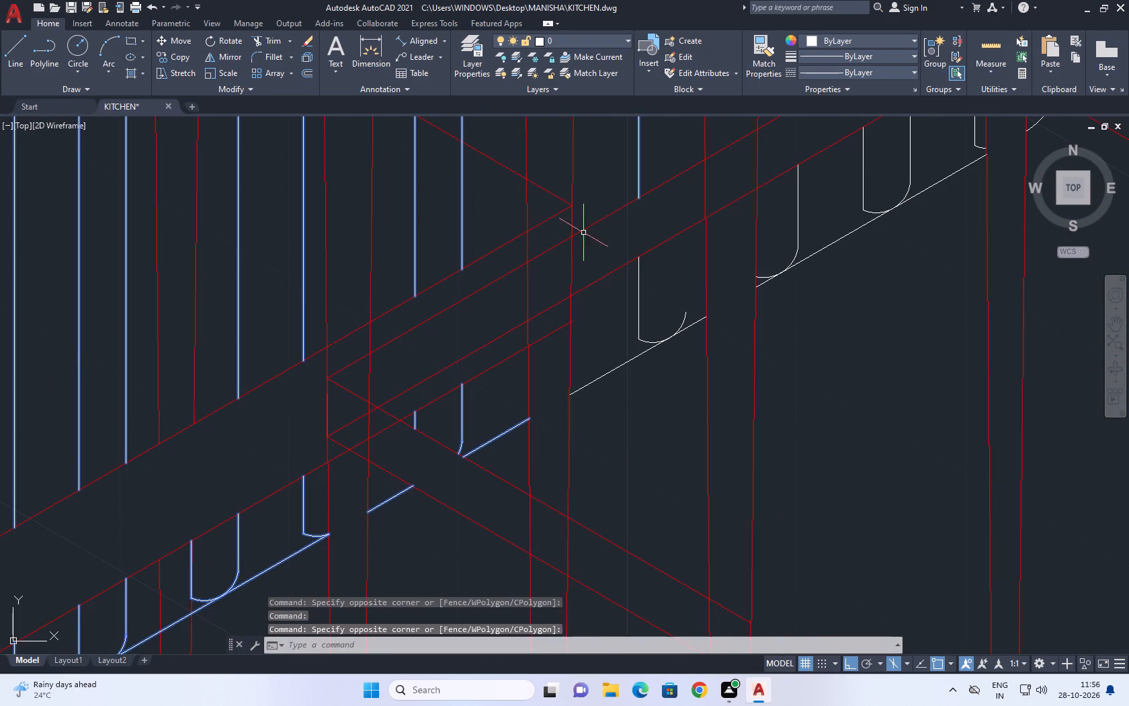
{"action": "left_click", "coordinate": [576, 233]}
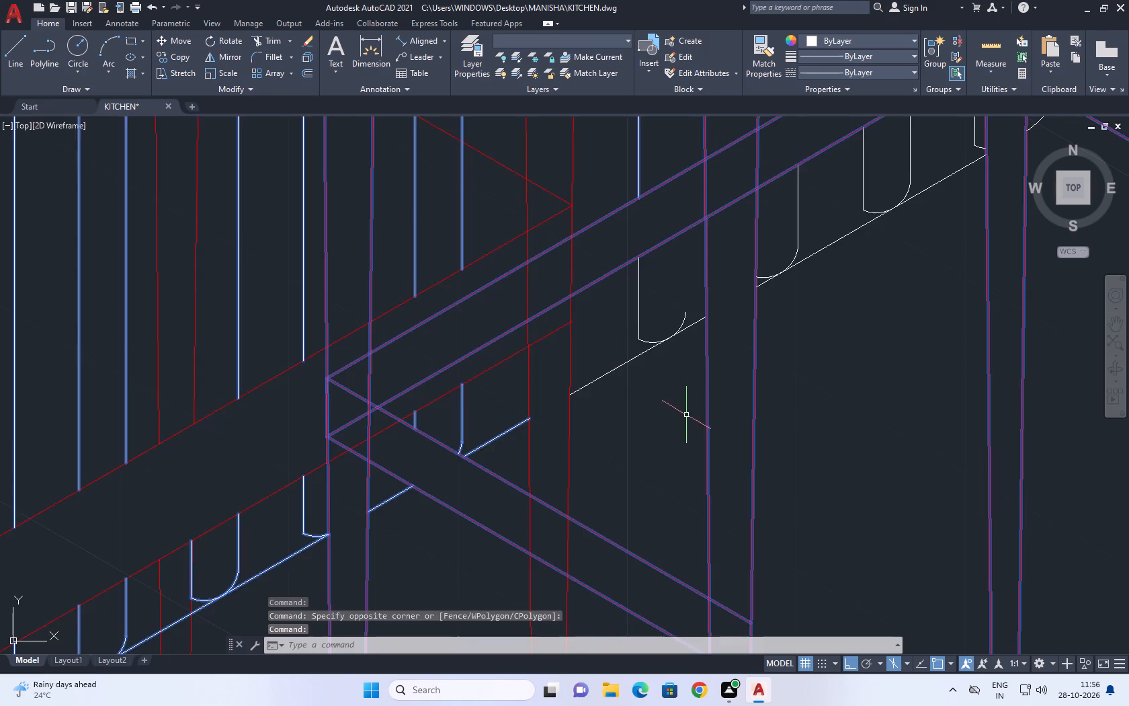
{"action": "middle_click_drag", "start_coordinate": [686, 415], "coordinate": [688, 283]}
{"action": "left_click_drag", "start_coordinate": [806, 336], "coordinate": [653, 375], "text": "shift"}
{"action": "left_click", "coordinate": [629, 388], "text": "shift"}
{"action": "scroll", "coordinate": [692, 425], "scroll_direction": "down", "scroll_amount": 1}
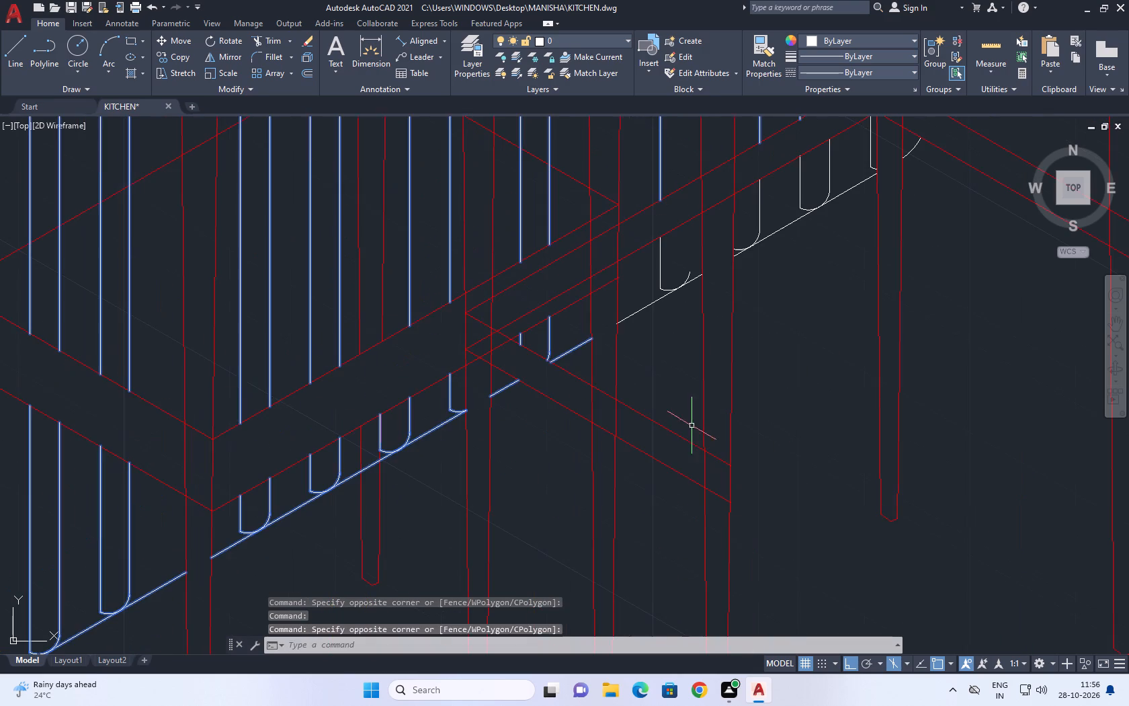
{"action": "scroll", "coordinate": [659, 307], "scroll_direction": "up", "scroll_amount": 2}
{"action": "left_click_drag", "start_coordinate": [689, 307], "coordinate": [673, 275]}
{"action": "left_click", "coordinate": [640, 183]}
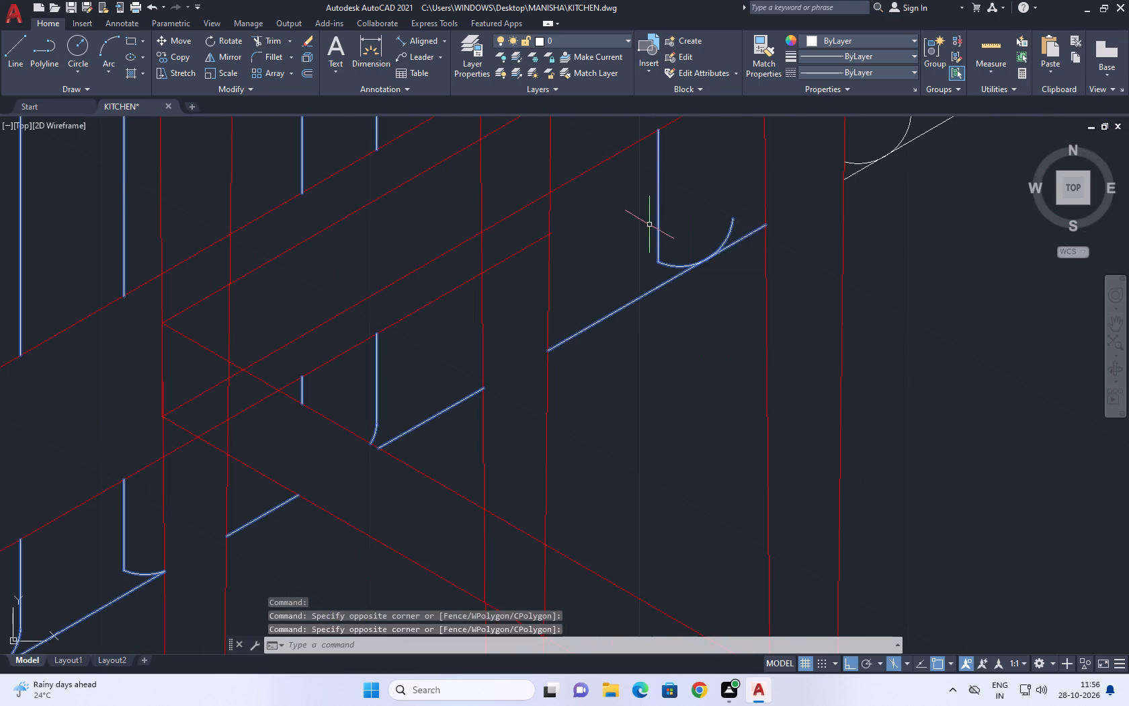
Add the lower slats, rounded ends and bottom edge beyond the rear stool's nearest leg, plus the island's far corner arc, to the selection.
{"action": "middle_click_drag", "start_coordinate": [651, 232], "coordinate": [540, 421]}
{"action": "middle_click", "coordinate": [540, 421]}
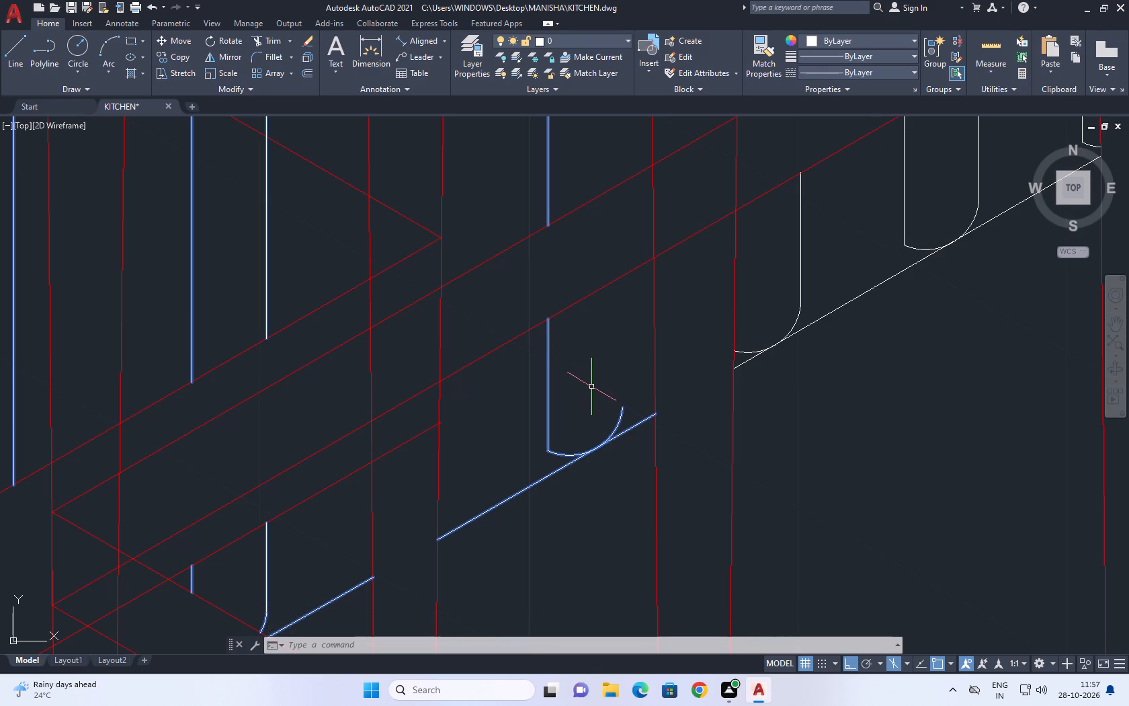
{"action": "middle_click_drag", "start_coordinate": [881, 281], "coordinate": [643, 417]}
{"action": "left_click_drag", "start_coordinate": [786, 322], "coordinate": [780, 328]}
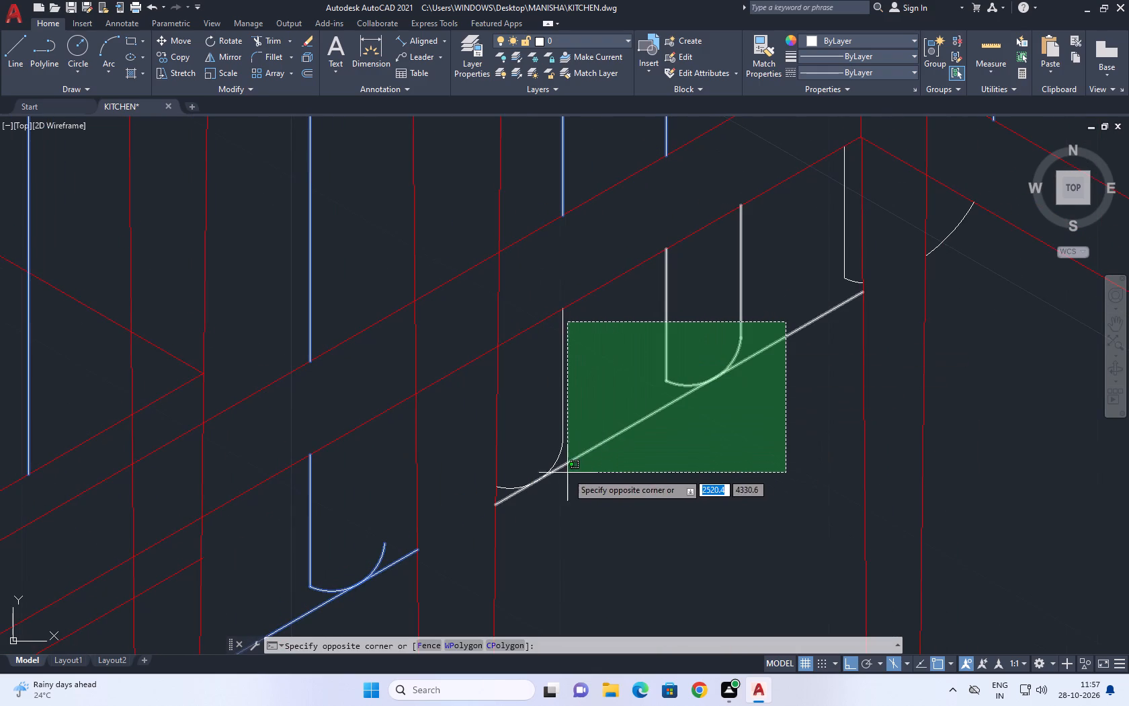
{"action": "left_click", "coordinate": [556, 477]}
{"action": "scroll", "coordinate": [857, 276], "scroll_direction": "up", "scroll_amount": 3}
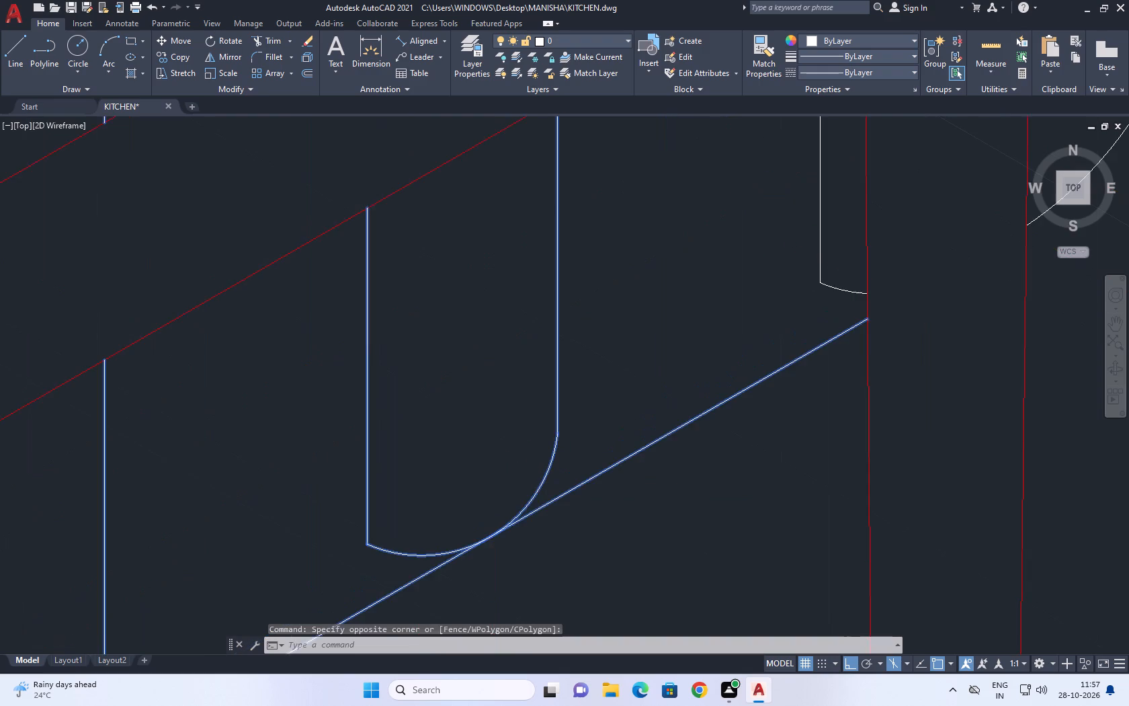
{"action": "scroll", "coordinate": [851, 275], "scroll_direction": "up", "scroll_amount": 1}
{"action": "left_click_drag", "start_coordinate": [845, 249], "coordinate": [827, 251]}
{"action": "left_click_drag", "start_coordinate": [736, 365], "coordinate": [736, 373]}
{"action": "scroll", "coordinate": [735, 375], "scroll_direction": "down", "scroll_amount": 4}
{"action": "middle_click_drag", "start_coordinate": [764, 261], "coordinate": [670, 465]}
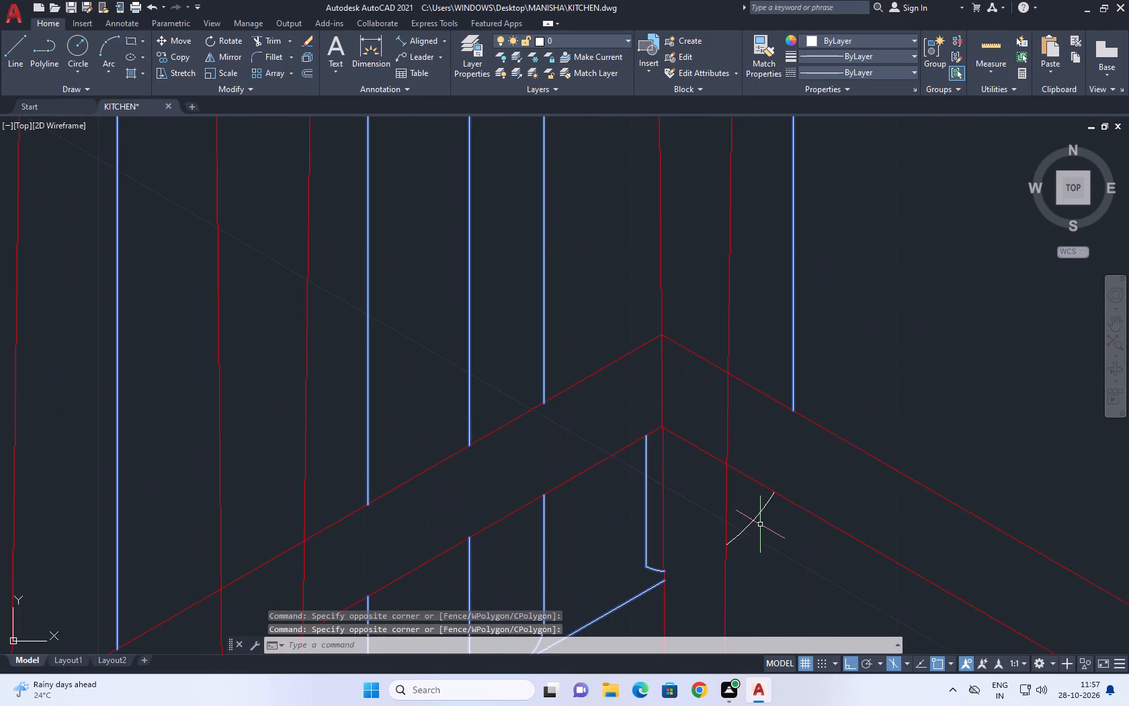
{"action": "left_click", "coordinate": [760, 524]}
{"action": "left_click", "coordinate": [751, 508]}
Add the missed segment of the island's far vertical edge just beneath the rear stool's seat to the selection.
{"action": "scroll", "coordinate": [752, 509], "scroll_direction": "down", "scroll_amount": 5}
{"action": "middle_click_drag", "start_coordinate": [778, 385], "coordinate": [684, 471]}
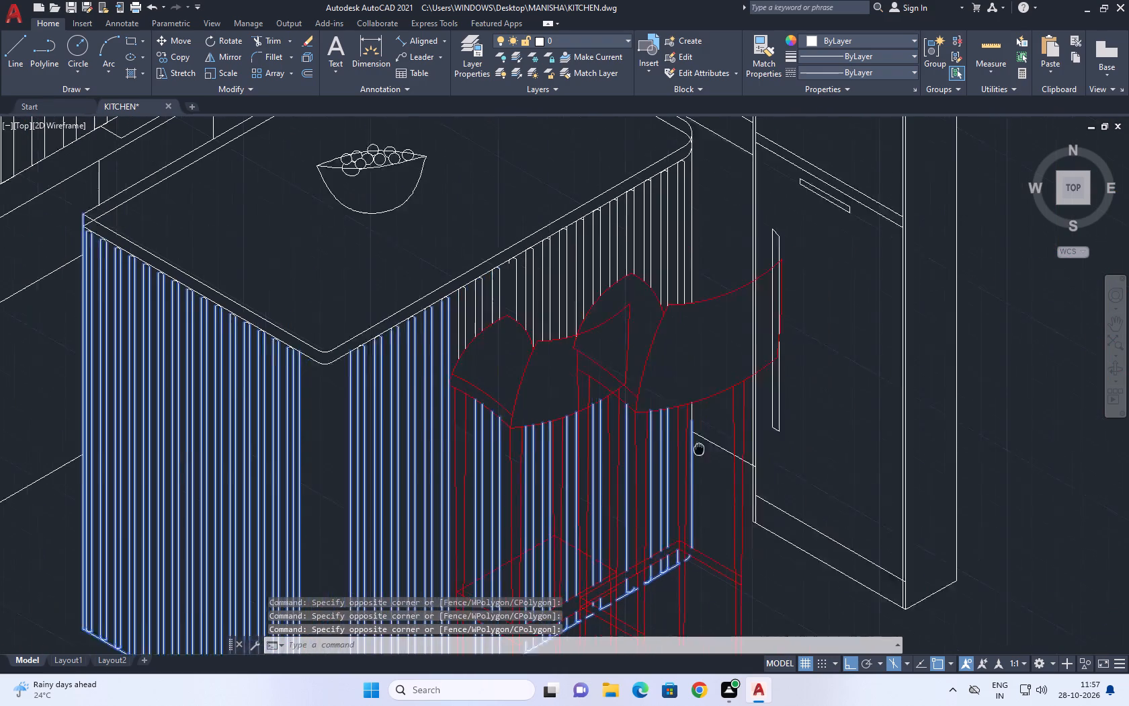
{"action": "middle_click_drag", "start_coordinate": [684, 471], "coordinate": [667, 500]}
{"action": "scroll", "coordinate": [656, 487], "scroll_direction": "up", "scroll_amount": 4}
{"action": "left_click", "coordinate": [624, 446]}
{"action": "left_click_drag", "start_coordinate": [601, 484], "coordinate": [601, 494]}
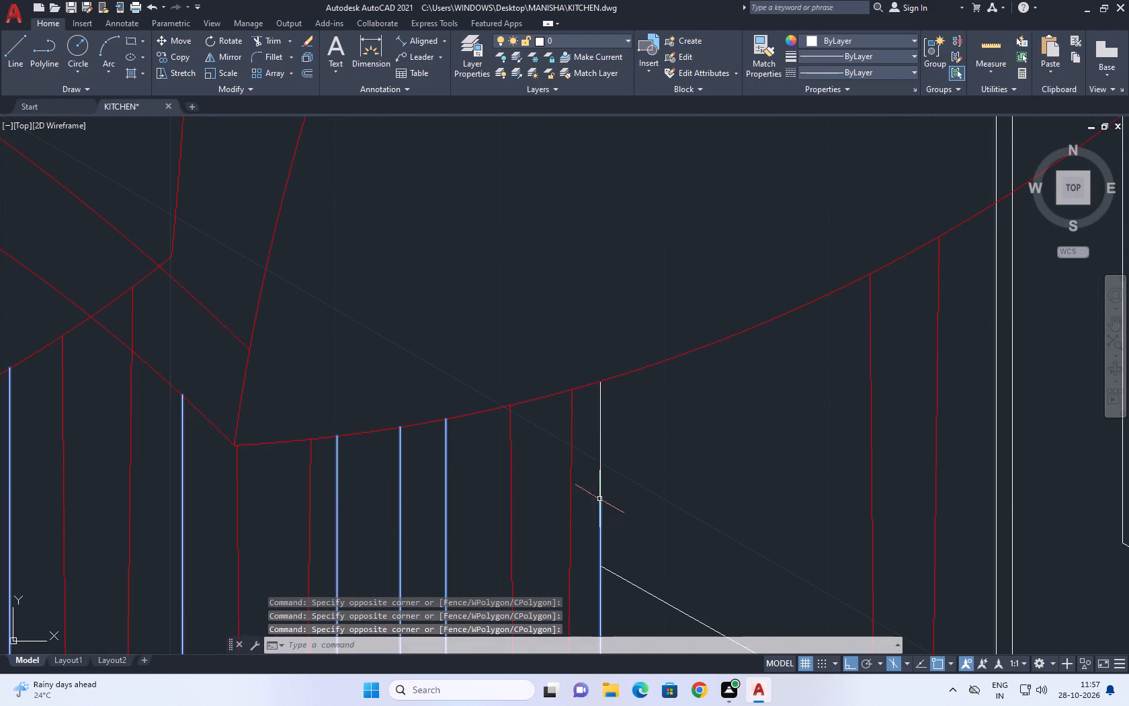
{"action": "left_click", "coordinate": [609, 488]}
{"action": "left_click", "coordinate": [597, 464]}
Add the countertop outline and the right face's upper slats above both stools to the island selection.
{"action": "scroll", "coordinate": [642, 475], "scroll_direction": "down", "scroll_amount": 4}
{"action": "middle_click_drag", "start_coordinate": [666, 454], "coordinate": [653, 514]}
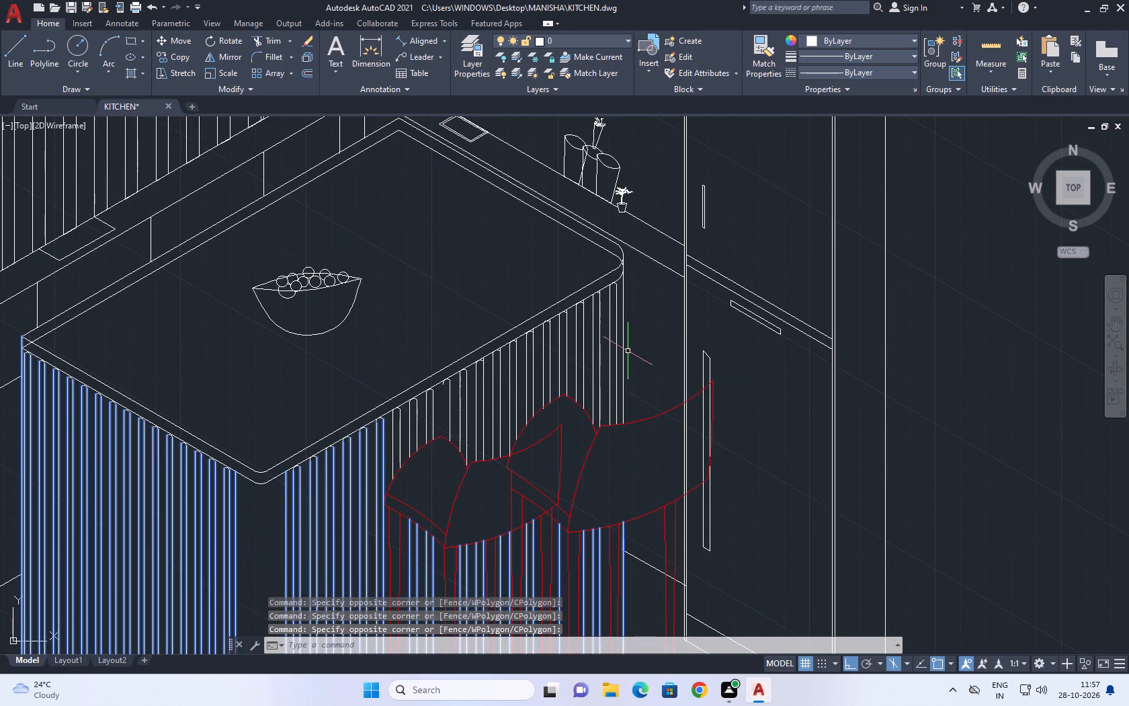
{"action": "left_click", "coordinate": [649, 320]}
{"action": "left_click", "coordinate": [456, 320]}
{"action": "scroll", "coordinate": [530, 372], "scroll_direction": "up", "scroll_amount": 3}
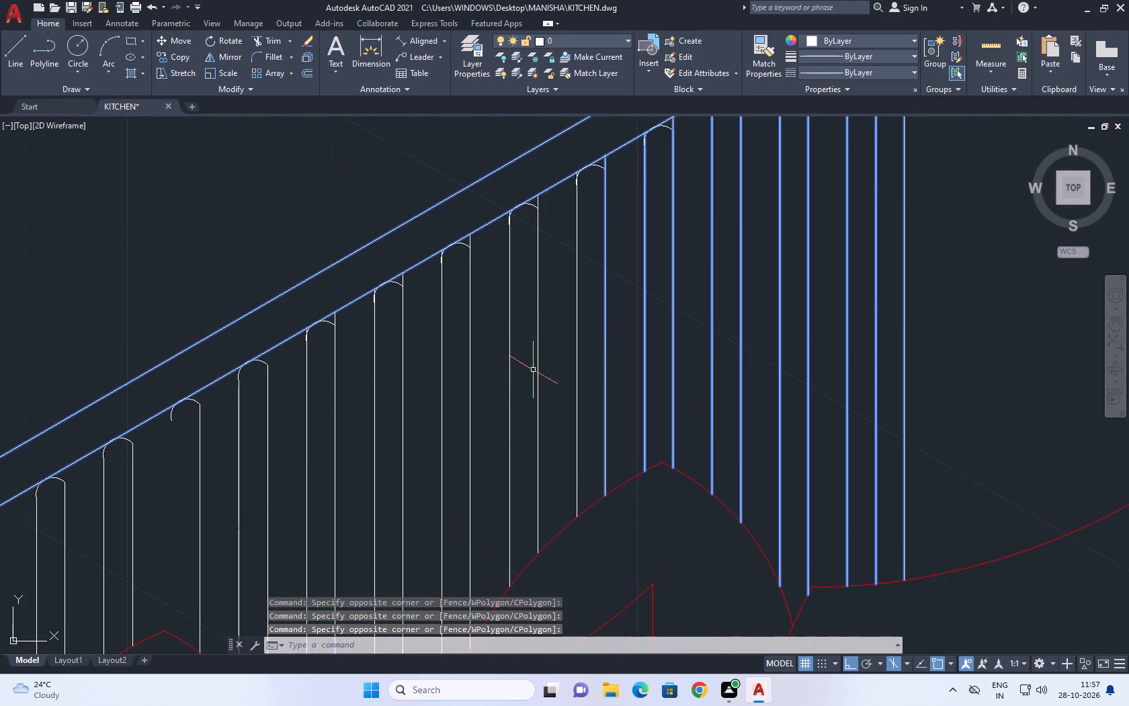
{"action": "left_click", "coordinate": [597, 327]}
{"action": "scroll", "coordinate": [494, 358], "scroll_direction": "down", "scroll_amount": 2}
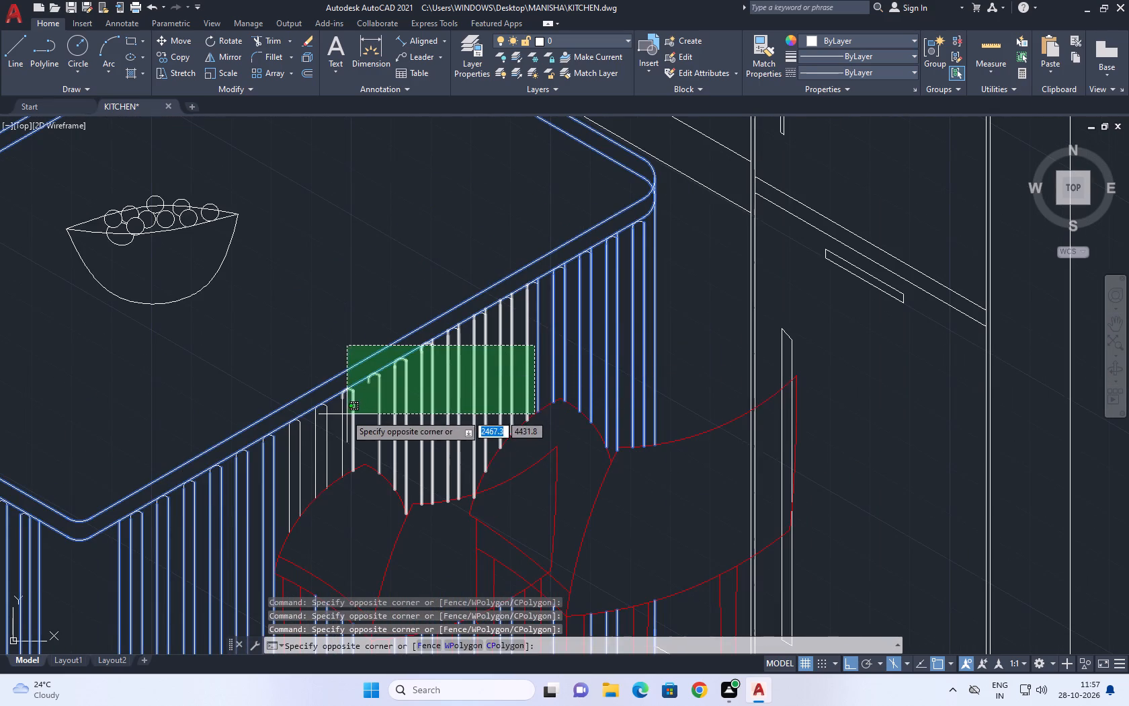
{"action": "left_click", "coordinate": [351, 398]}
{"action": "scroll", "coordinate": [299, 453], "scroll_direction": "up", "scroll_amount": 2}
{"action": "middle_click_drag", "start_coordinate": [299, 438], "coordinate": [478, 364]}
{"action": "left_click", "coordinate": [607, 308]}
{"action": "left_click", "coordinate": [425, 359]}
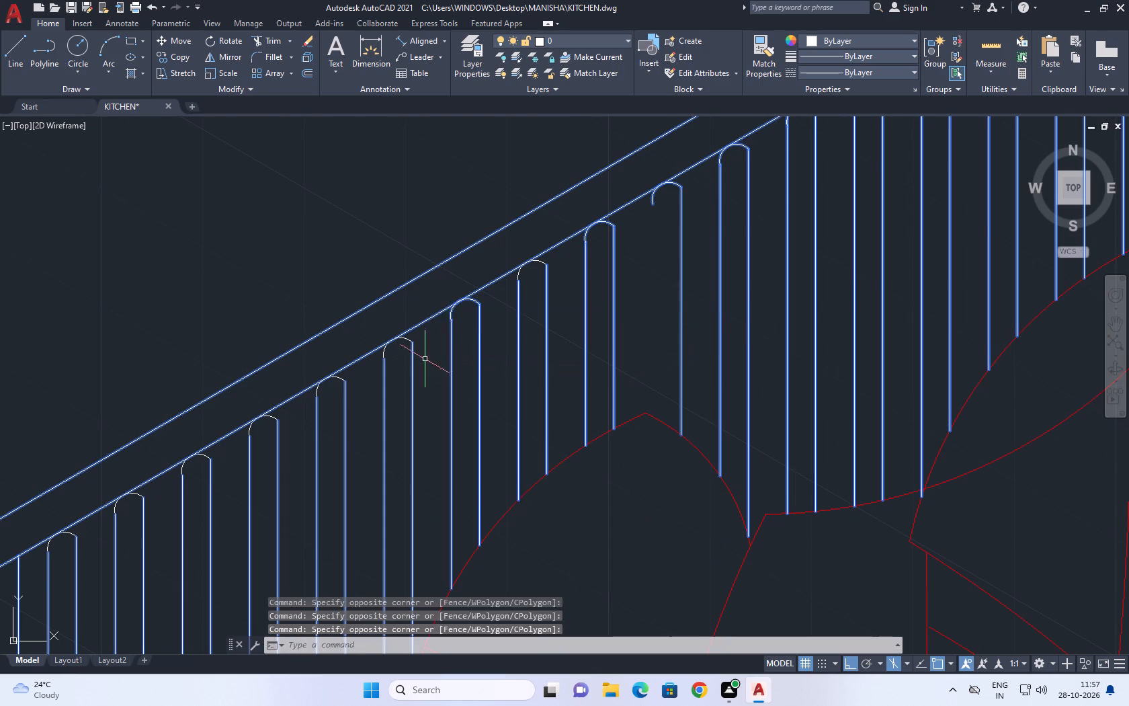
Add the rounded upper slat ends along the right face, from the near corner to the far corner, to the selection.
{"action": "middle_click_drag", "start_coordinate": [558, 325], "coordinate": [861, 285]}
{"action": "middle_click_drag", "start_coordinate": [694, 266], "coordinate": [751, 243]}
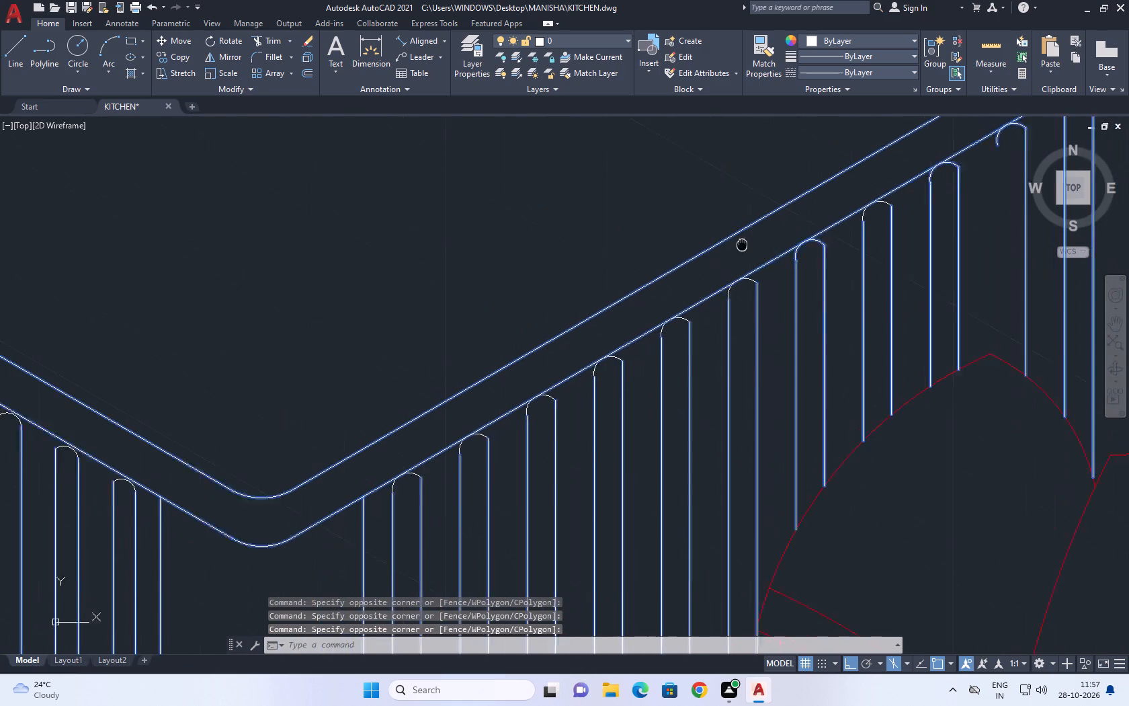
{"action": "middle_click_drag", "start_coordinate": [751, 243], "coordinate": [784, 233]}
{"action": "left_click_drag", "start_coordinate": [310, 338], "coordinate": [342, 348]}
{"action": "left_click_drag", "start_coordinate": [552, 518], "coordinate": [566, 522]}
{"action": "left_click", "coordinate": [505, 315]}
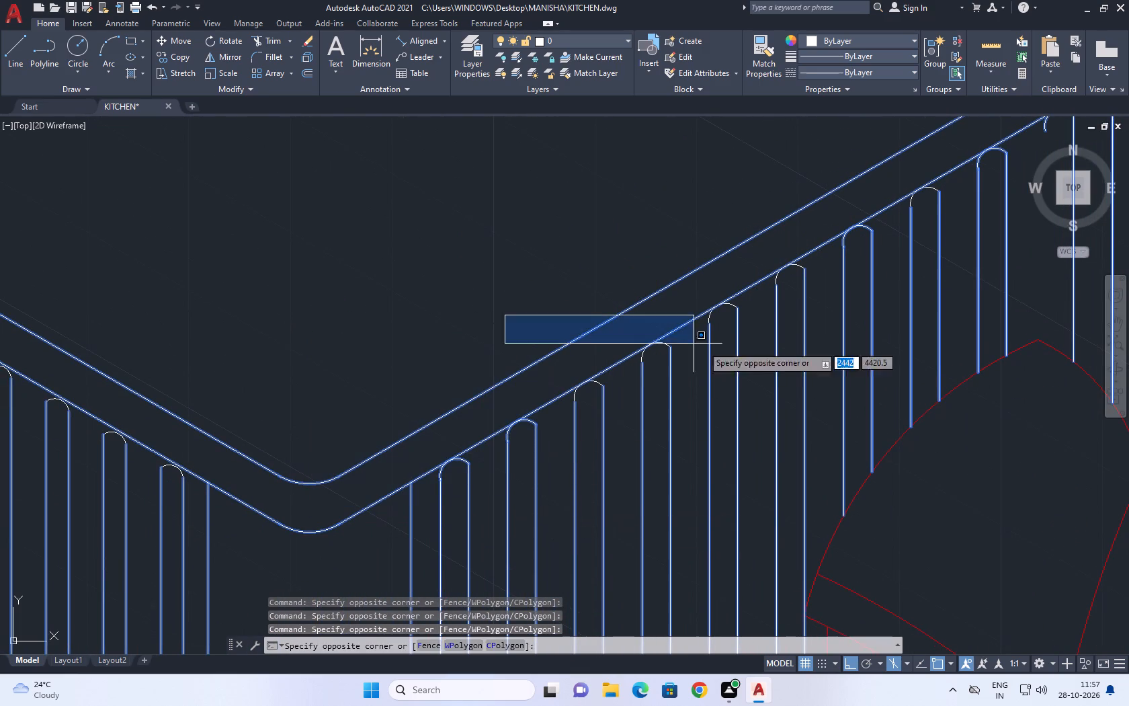
{"action": "left_click", "coordinate": [700, 485]}
{"action": "left_click", "coordinate": [673, 181]}
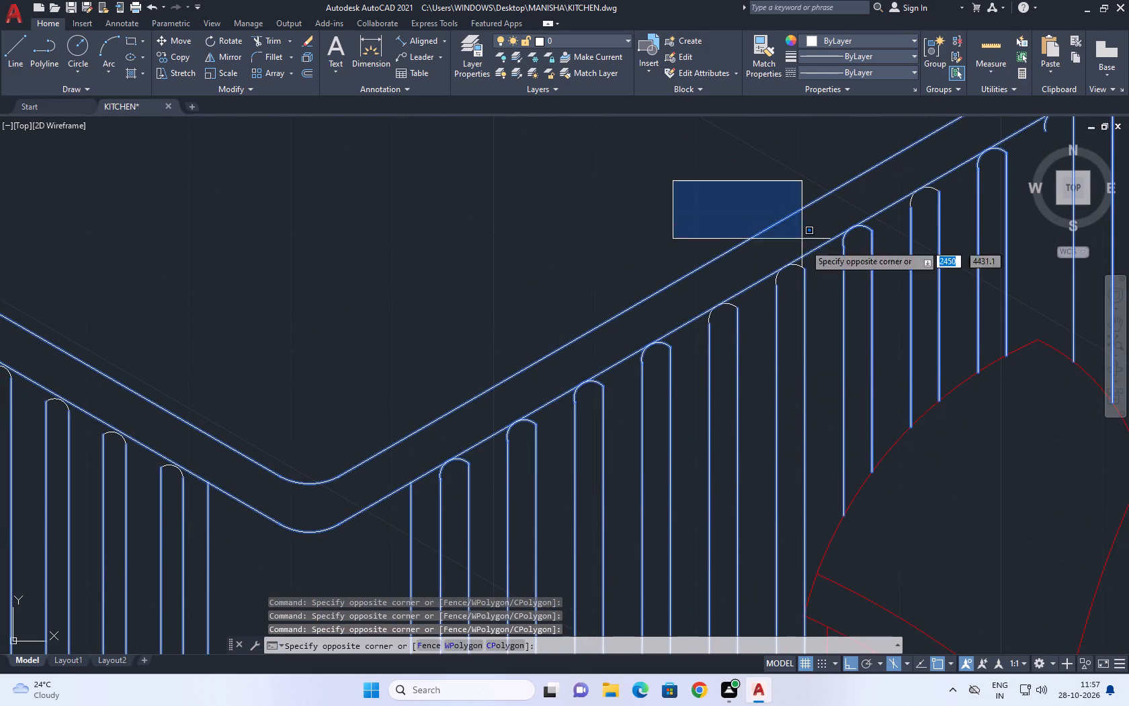
{"action": "left_click_drag", "start_coordinate": [823, 340], "coordinate": [821, 348]}
{"action": "middle_click_drag", "start_coordinate": [745, 313], "coordinate": [478, 469]}
{"action": "middle_click_drag", "start_coordinate": [460, 483], "coordinate": [444, 498]}
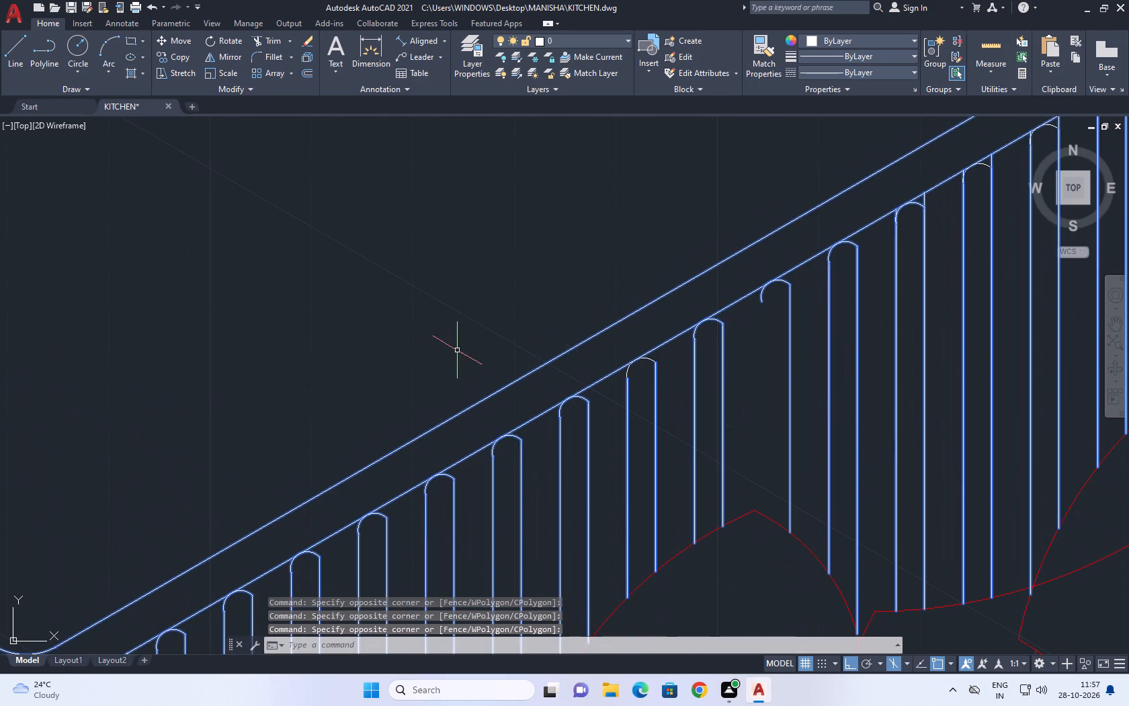
{"action": "left_click", "coordinate": [541, 214]}
{"action": "left_click", "coordinate": [901, 423]}
{"action": "middle_click_drag", "start_coordinate": [884, 348], "coordinate": [463, 531]}
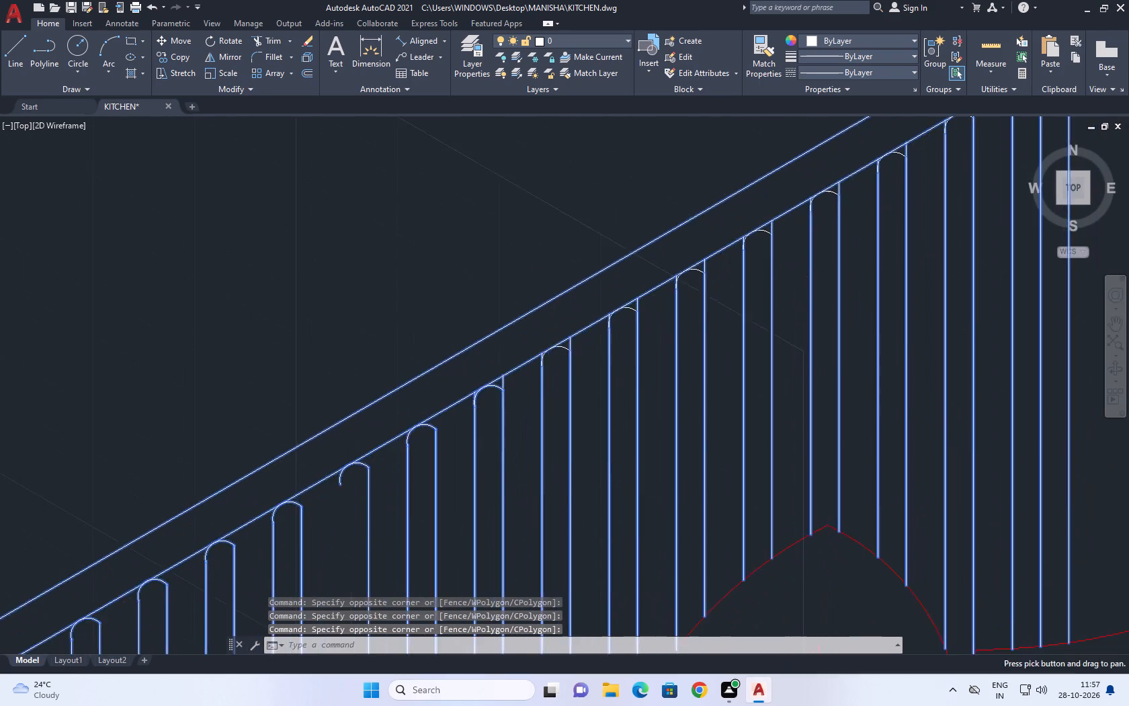
{"action": "scroll", "coordinate": [459, 538], "scroll_direction": "down", "scroll_amount": 2}
{"action": "left_click_drag", "start_coordinate": [449, 320], "coordinate": [460, 333]}
{"action": "left_click", "coordinate": [772, 543]}
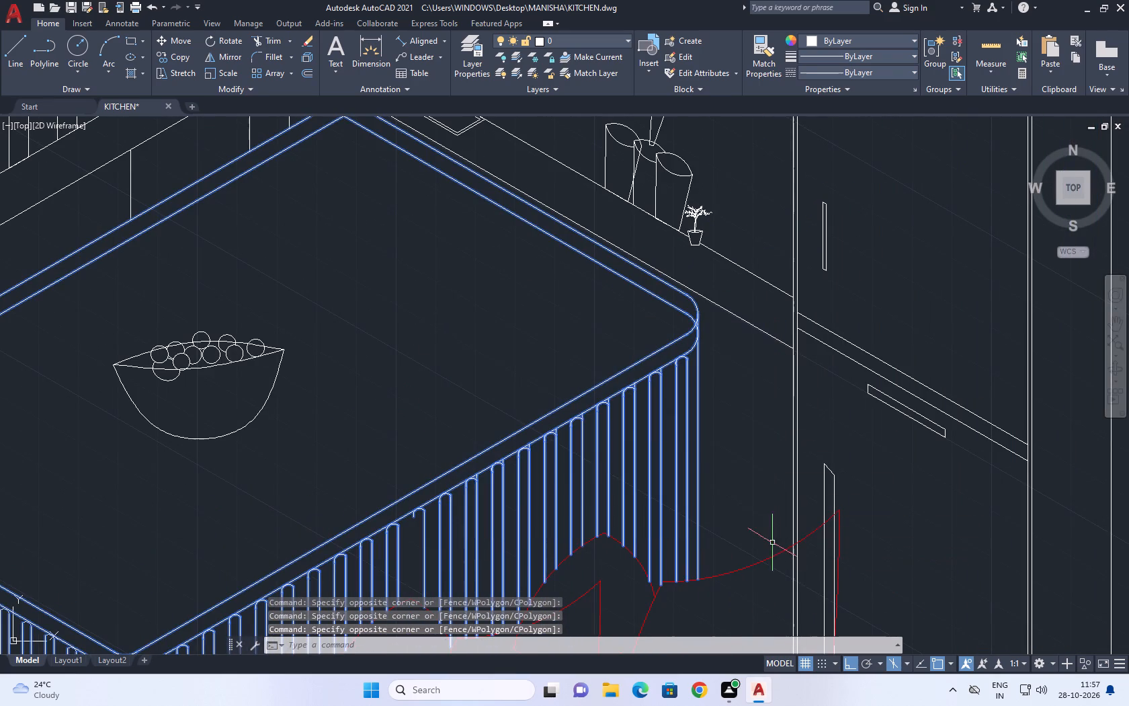
{"action": "middle_click_drag", "start_coordinate": [443, 500], "coordinate": [622, 353]}
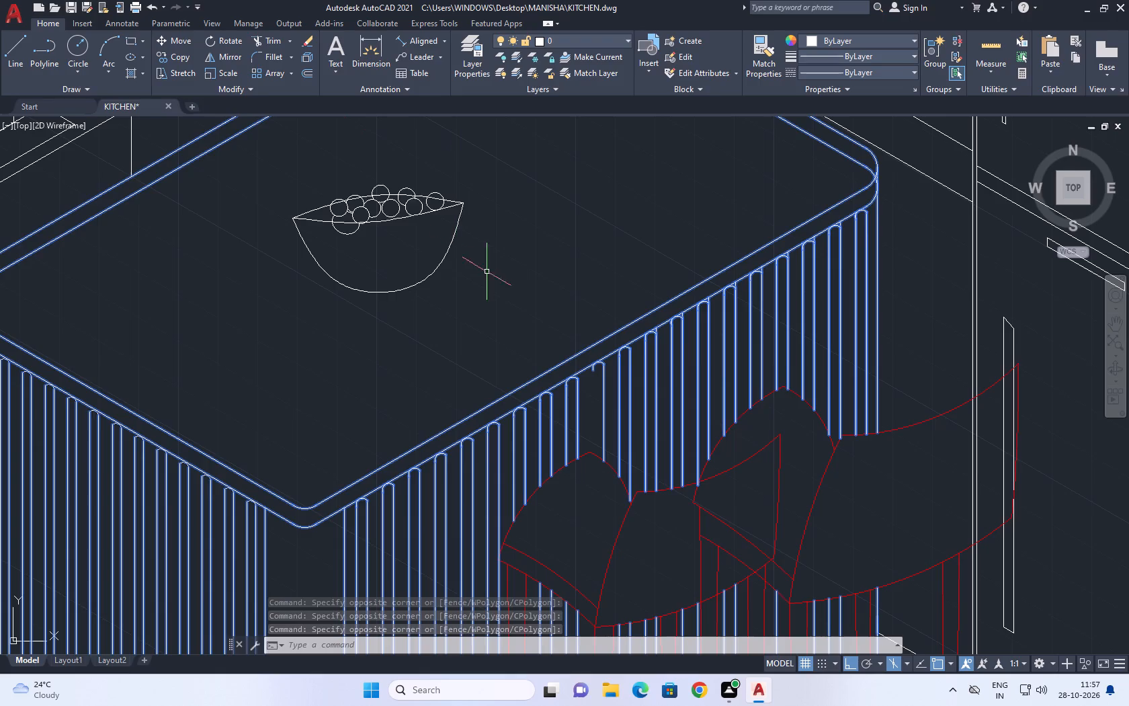
Examine the highlighted island from the countertop down to its bottom edge and behind the stools for missed pieces.
{"action": "scroll", "coordinate": [563, 347], "scroll_direction": "down", "scroll_amount": 2}
{"action": "middle_click_drag", "start_coordinate": [526, 324], "coordinate": [570, 367]}
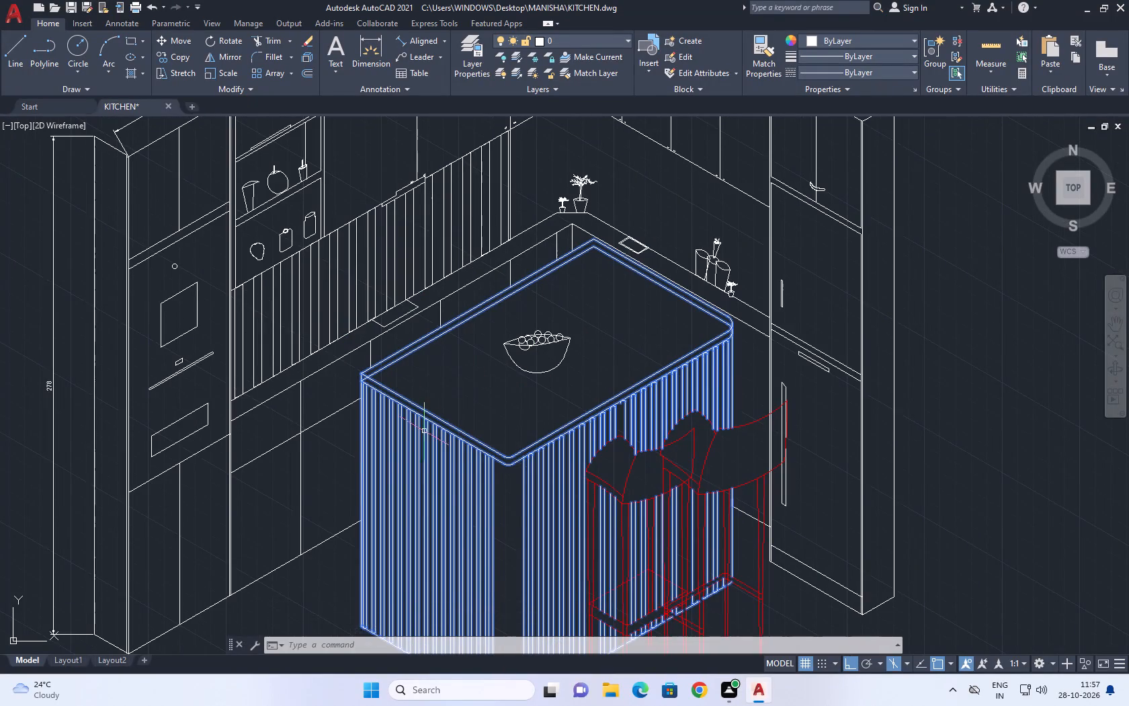
{"action": "middle_click_drag", "start_coordinate": [435, 443], "coordinate": [506, 221]}
{"action": "scroll", "coordinate": [575, 457], "scroll_direction": "up", "scroll_amount": 1}
{"action": "middle_click_drag", "start_coordinate": [545, 398], "coordinate": [552, 411]}
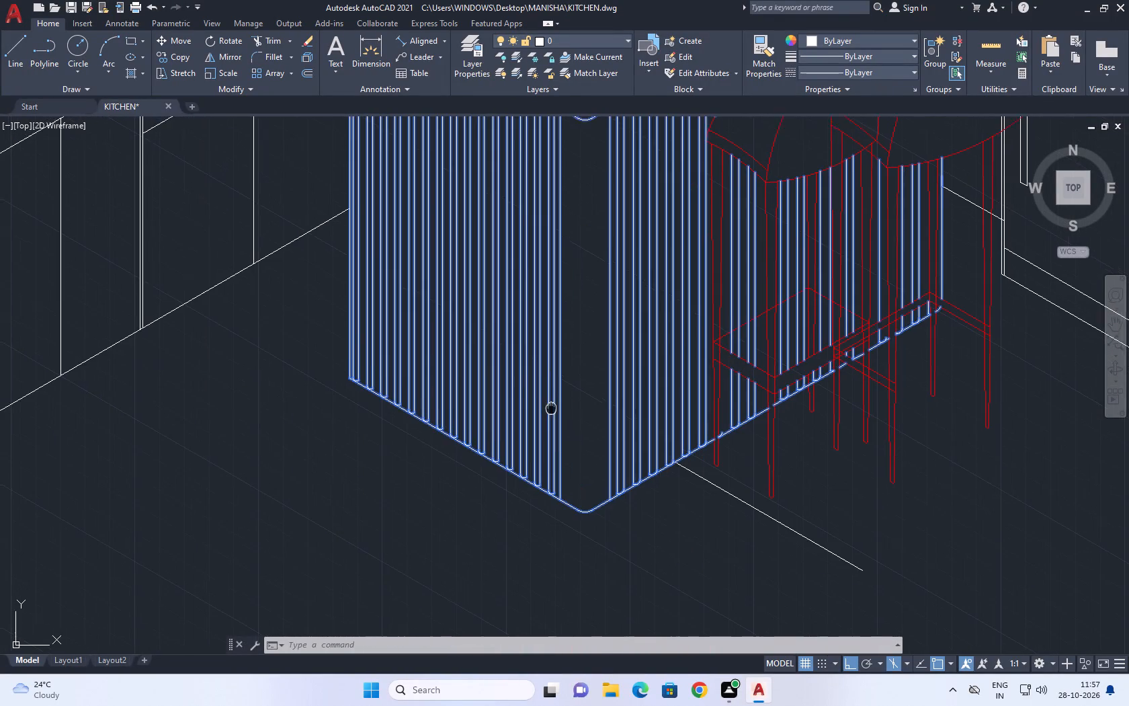
{"action": "middle_click_drag", "start_coordinate": [552, 411], "coordinate": [411, 509]}
{"action": "scroll", "coordinate": [519, 599], "scroll_direction": "up", "scroll_amount": 1}
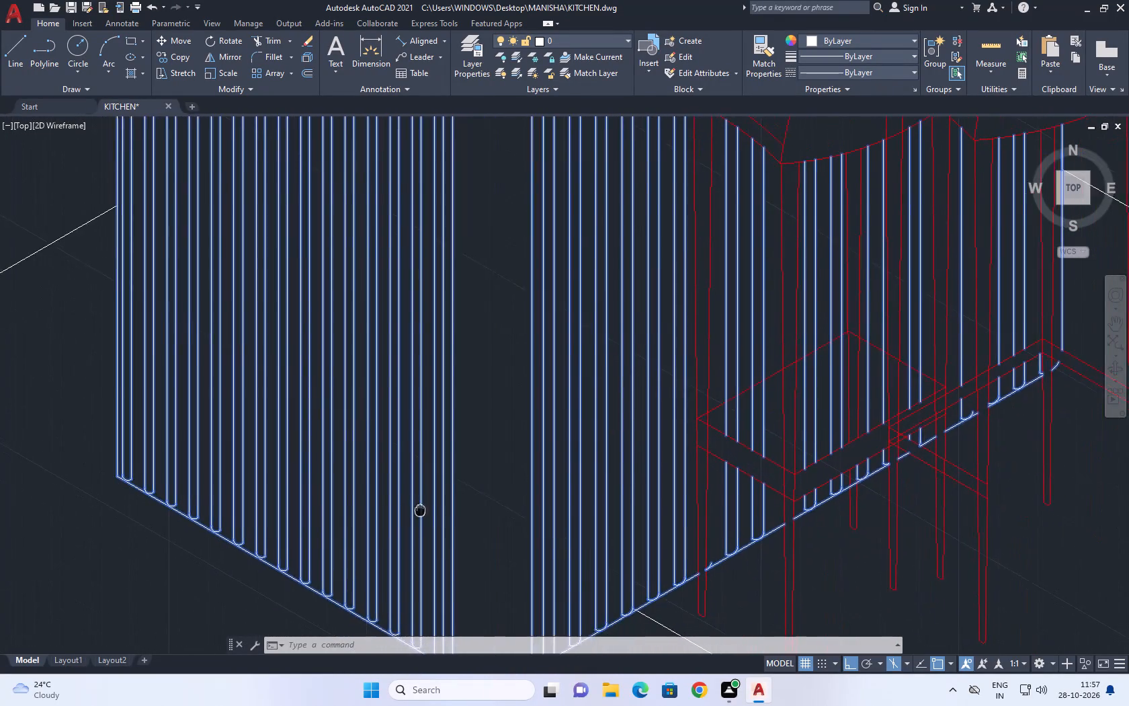
{"action": "middle_click_drag", "start_coordinate": [411, 509], "coordinate": [375, 507]}
{"action": "scroll", "coordinate": [465, 519], "scroll_direction": "down", "scroll_amount": 2}
{"action": "middle_click_drag", "start_coordinate": [667, 419], "coordinate": [692, 494]}
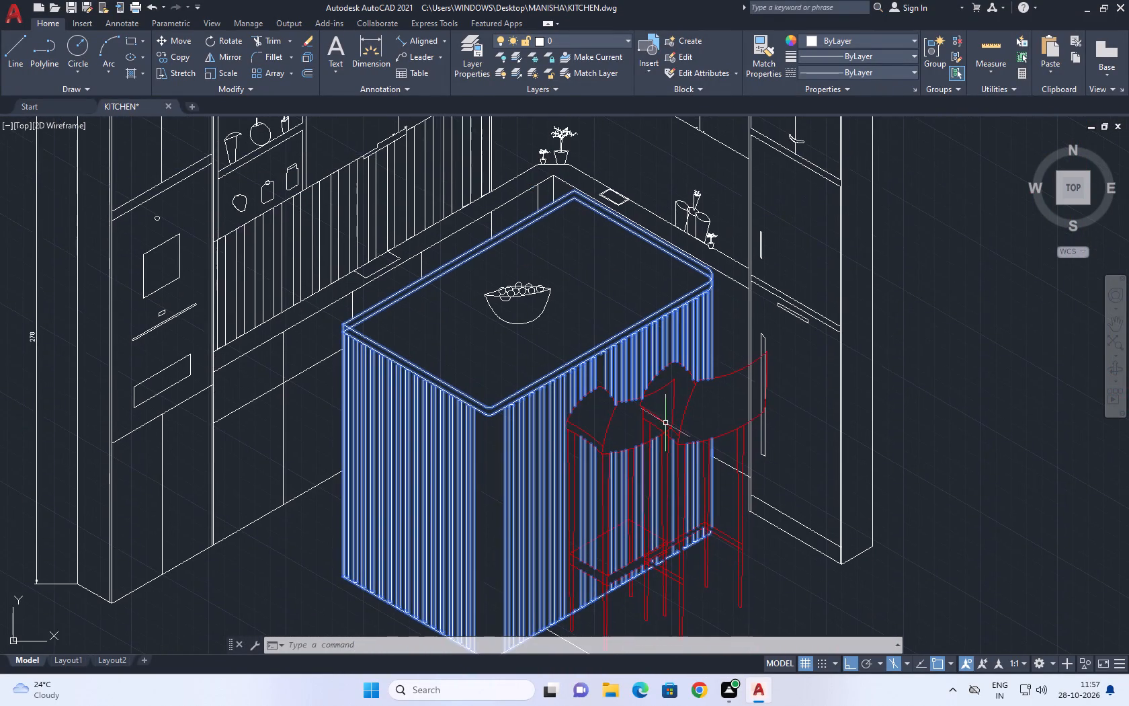
Add the fruit bowl on the countertop to the island selection and define everything selected as a block named TABLE 3.
{"action": "scroll", "coordinate": [582, 310], "scroll_direction": "up", "scroll_amount": 2}
{"action": "left_click", "coordinate": [568, 221]}
{"action": "left_click", "coordinate": [303, 368]}
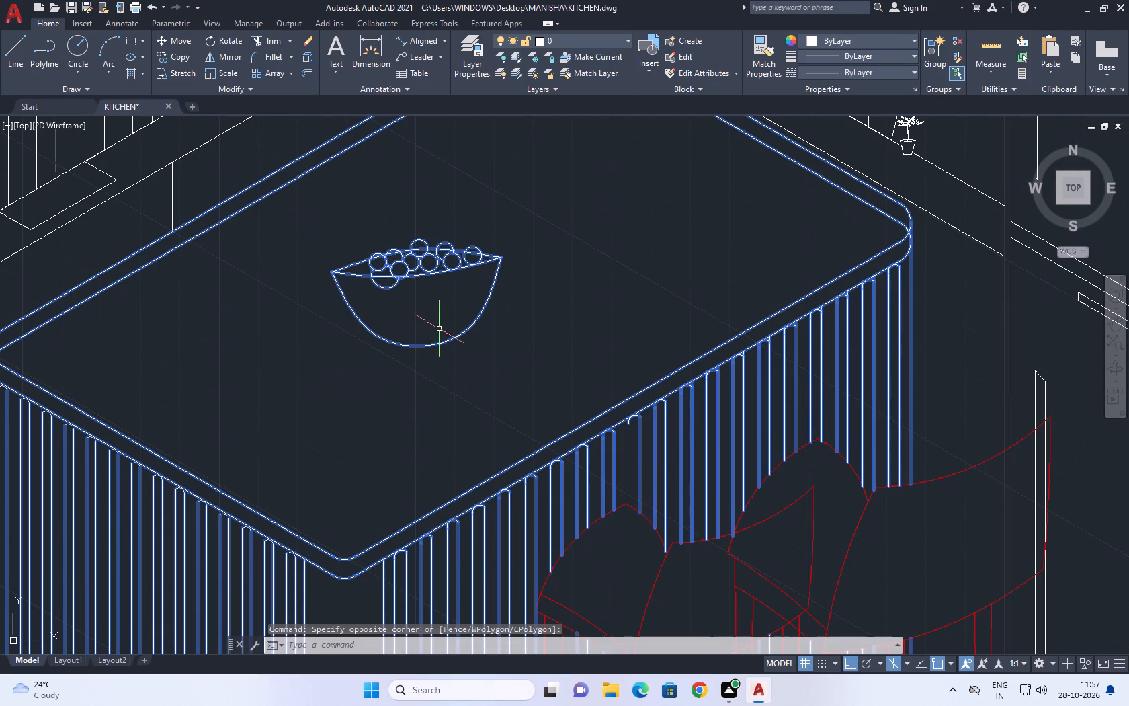
{"action": "middle_click_drag", "start_coordinate": [342, 360], "coordinate": [527, 460]}
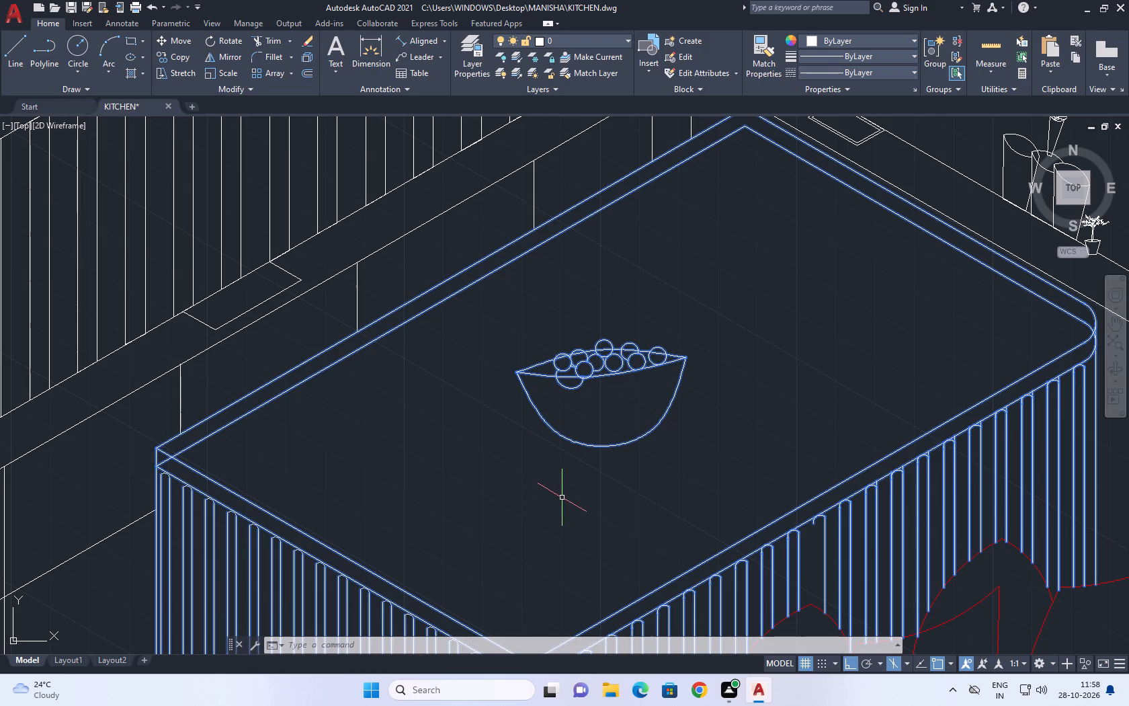
{"action": "key", "text": "b"}
{"action": "key", "text": "space"}
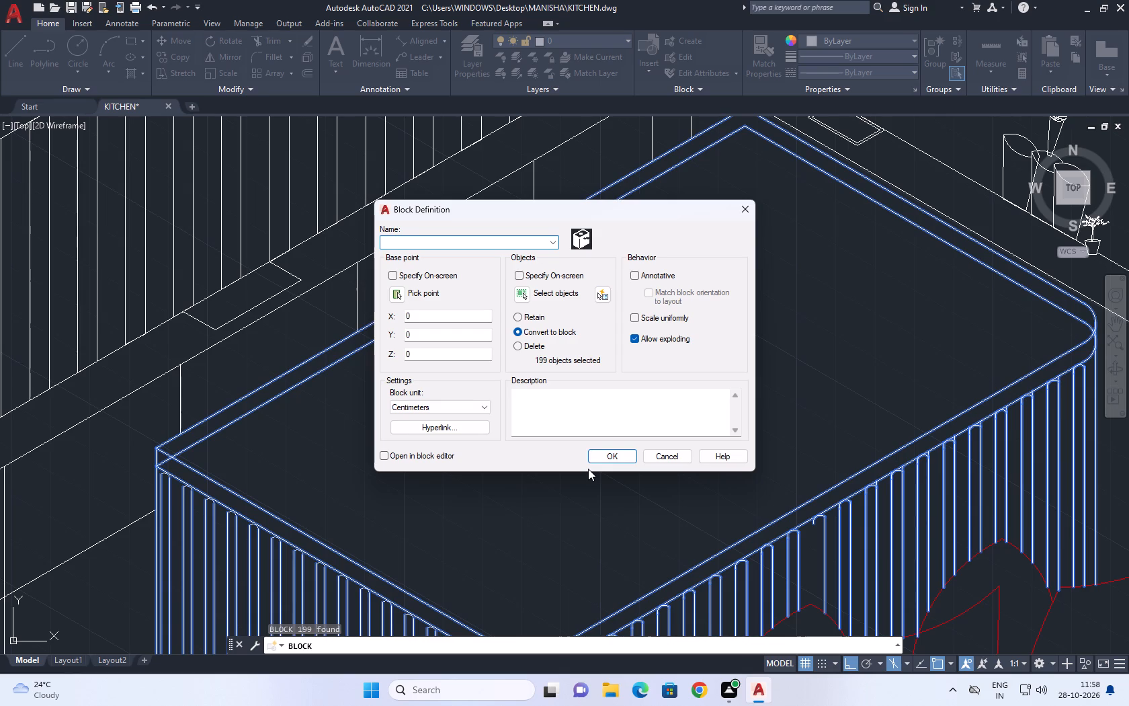
{"action": "type", "text": "TABLE 3"}
{"action": "left_click", "coordinate": [622, 453]}
Select the new island block to check which parts it includes, especially around the stool legs, and clear the selection.
{"action": "left_click", "coordinate": [727, 276]}
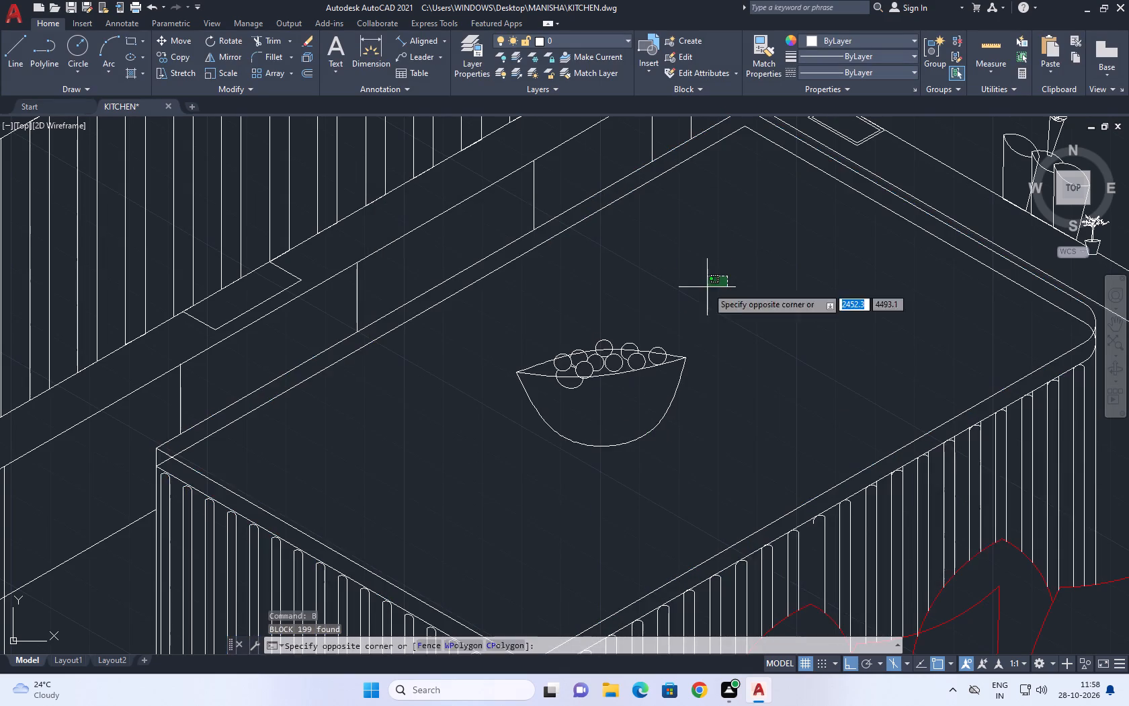
{"action": "left_click", "coordinate": [642, 364]}
{"action": "scroll", "coordinate": [582, 285], "scroll_direction": "down", "scroll_amount": 2}
{"action": "scroll", "coordinate": [622, 520], "scroll_direction": "down", "scroll_amount": 1}
{"action": "middle_click_drag", "start_coordinate": [640, 495], "coordinate": [570, 418]}
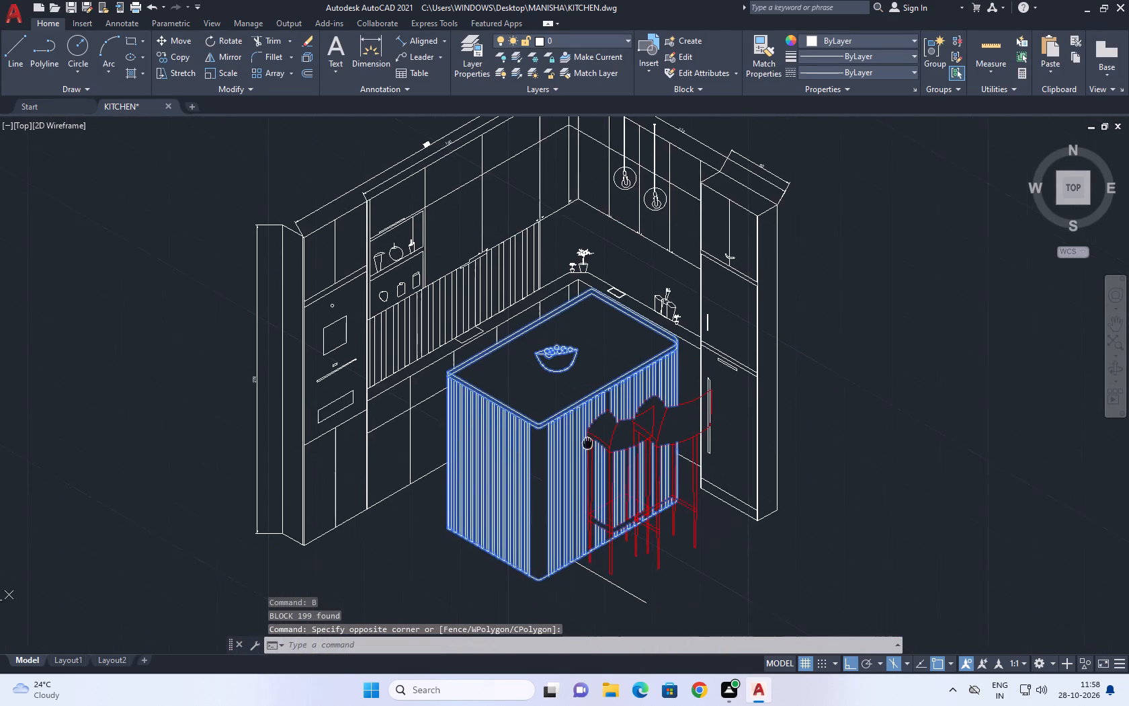
{"action": "middle_click_drag", "start_coordinate": [570, 418], "coordinate": [534, 362]}
{"action": "scroll", "coordinate": [553, 438], "scroll_direction": "up", "scroll_amount": 3}
{"action": "middle_click_drag", "start_coordinate": [591, 416], "coordinate": [460, 347]}
{"action": "scroll", "coordinate": [403, 304], "scroll_direction": "up", "scroll_amount": 1}
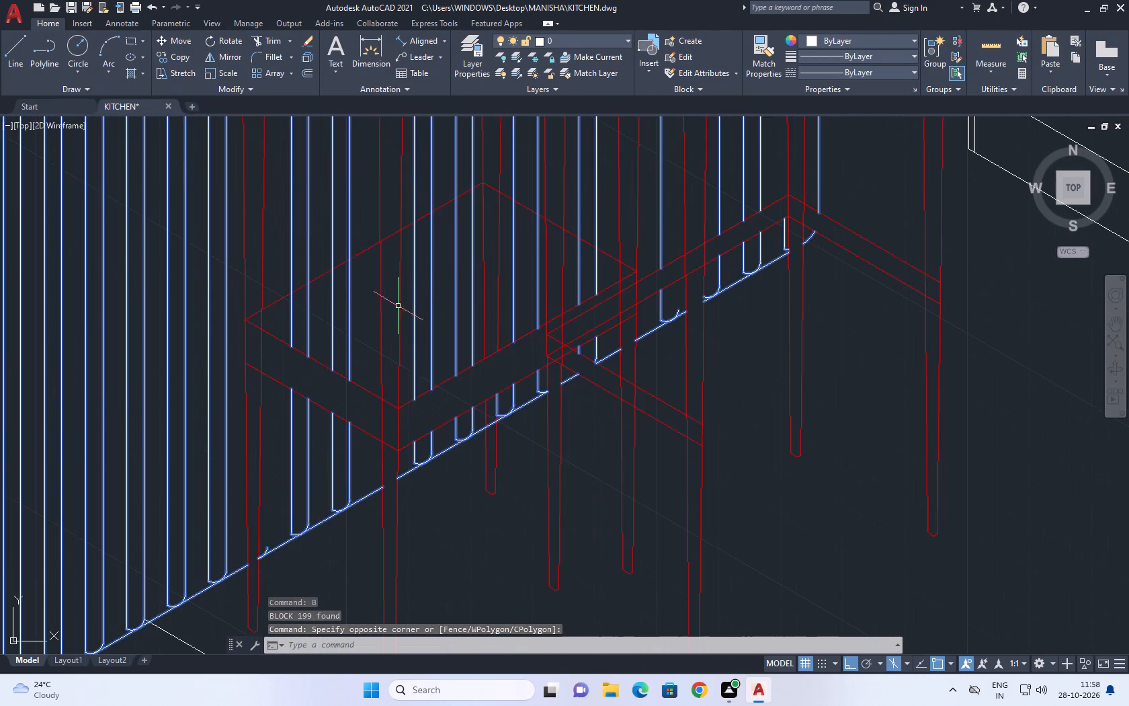
{"action": "right_click", "coordinate": [453, 258]}
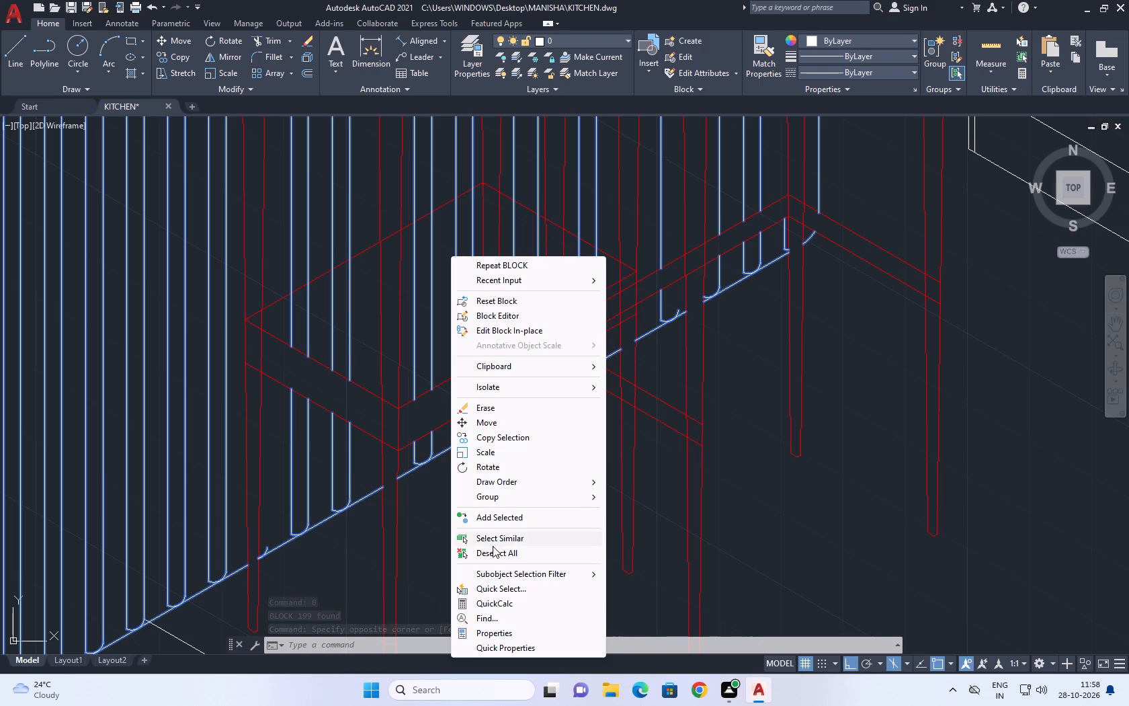
{"action": "left_click", "coordinate": [493, 548]}
Erase the stray diagonal floor line extending outward from the island's bottom edge near the front stool.
{"action": "scroll", "coordinate": [472, 452], "scroll_direction": "down", "scroll_amount": 3}
{"action": "middle_click_drag", "start_coordinate": [492, 543], "coordinate": [510, 354]}
{"action": "left_click", "coordinate": [542, 414]}
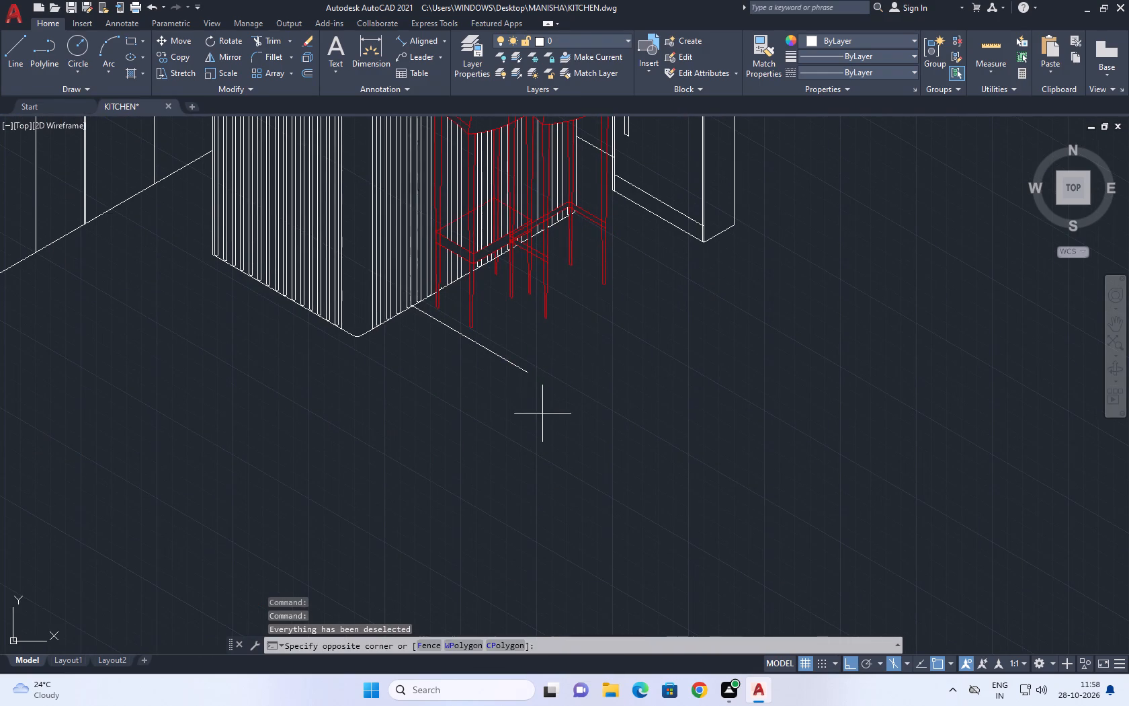
{"action": "left_click", "coordinate": [509, 365]}
{"action": "right_click_drag", "start_coordinate": [723, 437], "coordinate": [724, 431]}
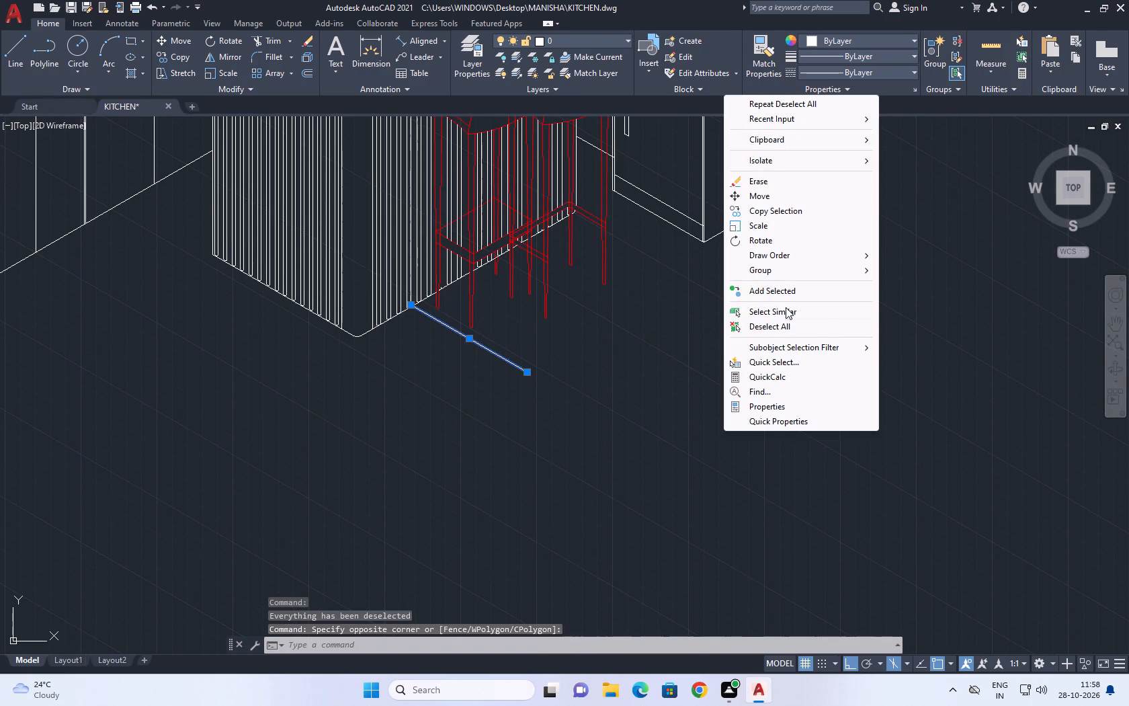
{"action": "left_click", "coordinate": [772, 183]}
Select the island block once more to check it within the whole kitchen, and clear the selection.
{"action": "scroll", "coordinate": [794, 235], "scroll_direction": "down", "scroll_amount": 2}
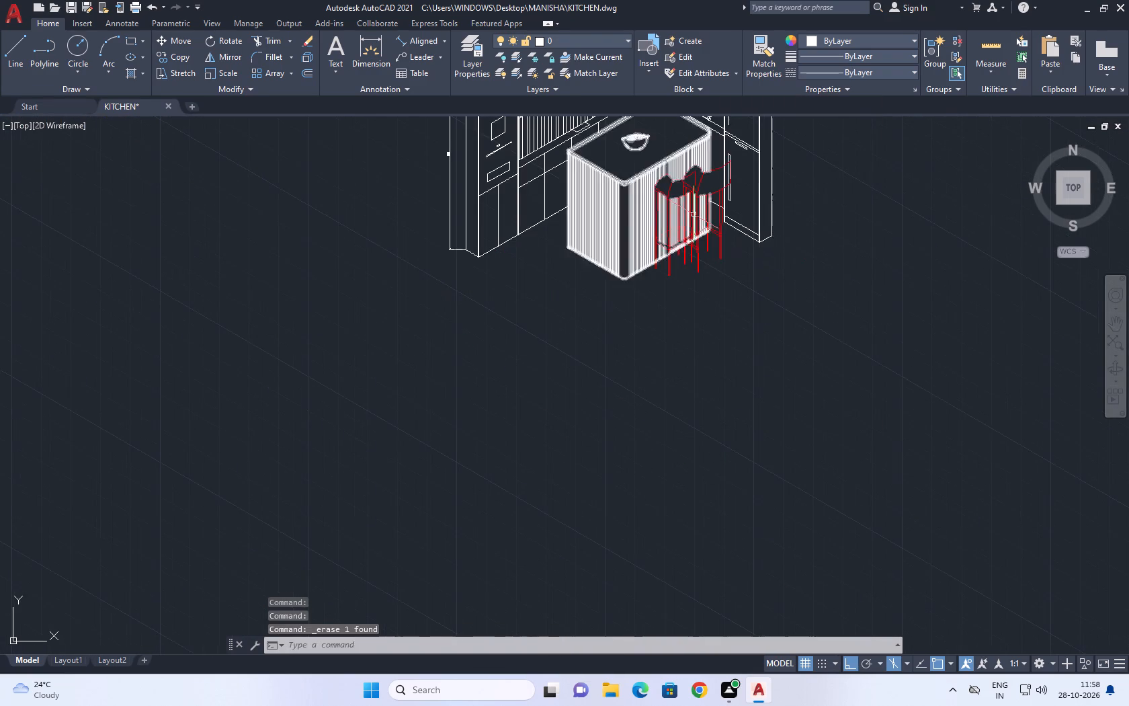
{"action": "middle_click_drag", "start_coordinate": [694, 214], "coordinate": [707, 395]}
{"action": "scroll", "coordinate": [649, 417], "scroll_direction": "up", "scroll_amount": 1}
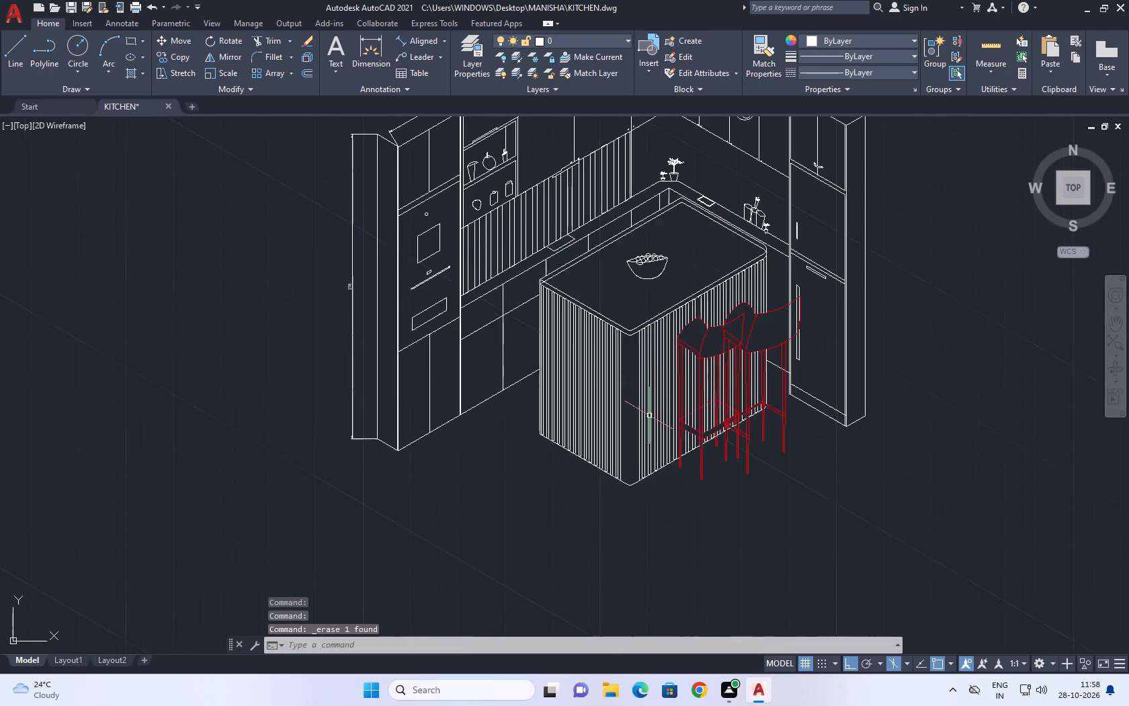
{"action": "middle_click_drag", "start_coordinate": [640, 363], "coordinate": [632, 405]}
{"action": "left_click_drag", "start_coordinate": [633, 403], "coordinate": [627, 403]}
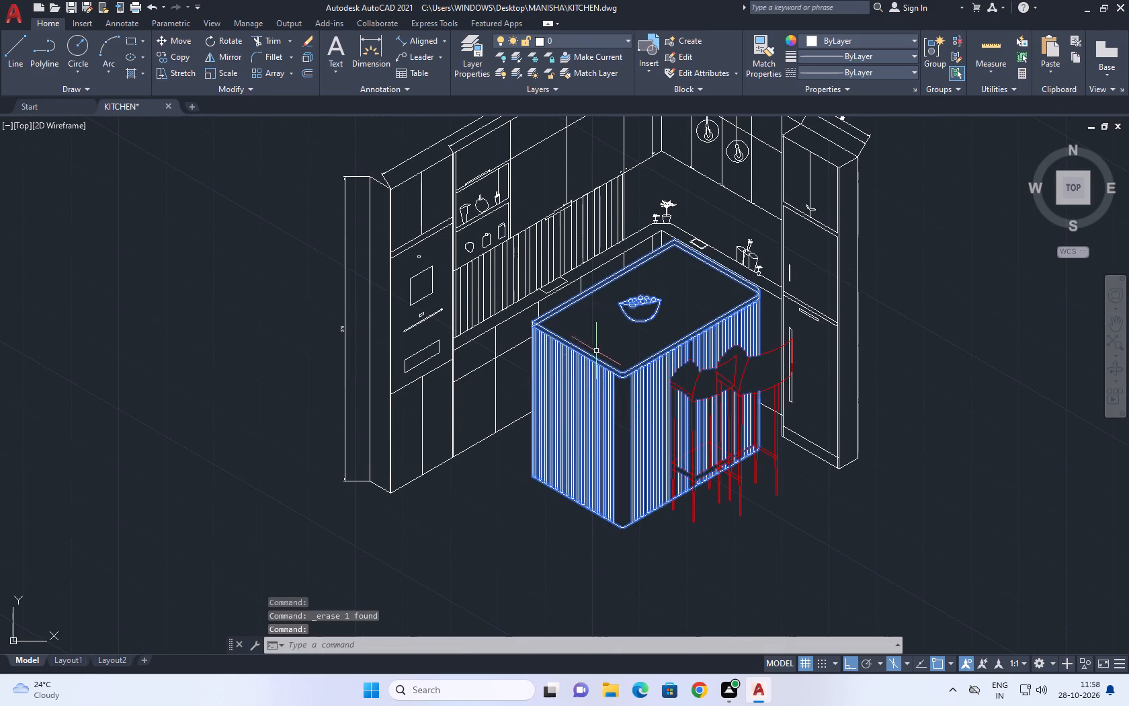
{"action": "key", "text": "Escape"}
{"action": "middle_click_drag", "start_coordinate": [595, 422], "coordinate": [613, 435]}
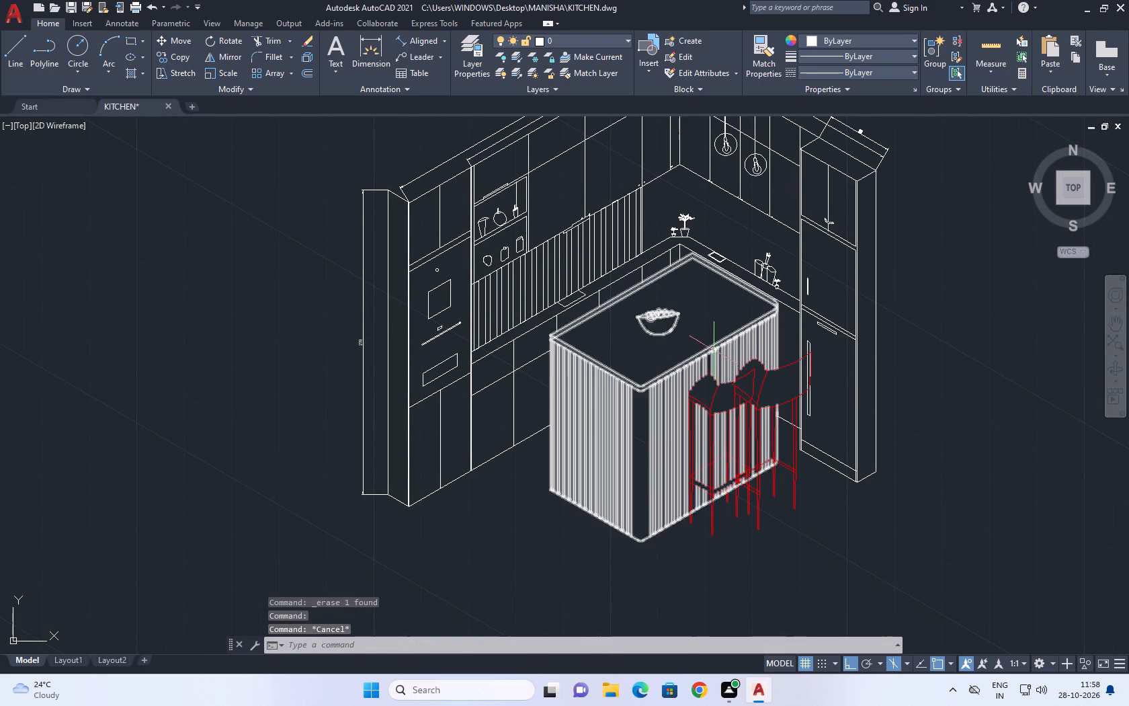
{"action": "middle_click", "coordinate": [698, 325]}
{"action": "scroll", "coordinate": [575, 342], "scroll_direction": "up", "scroll_amount": 1}
{"action": "middle_click_drag", "start_coordinate": [630, 297], "coordinate": [617, 331]}
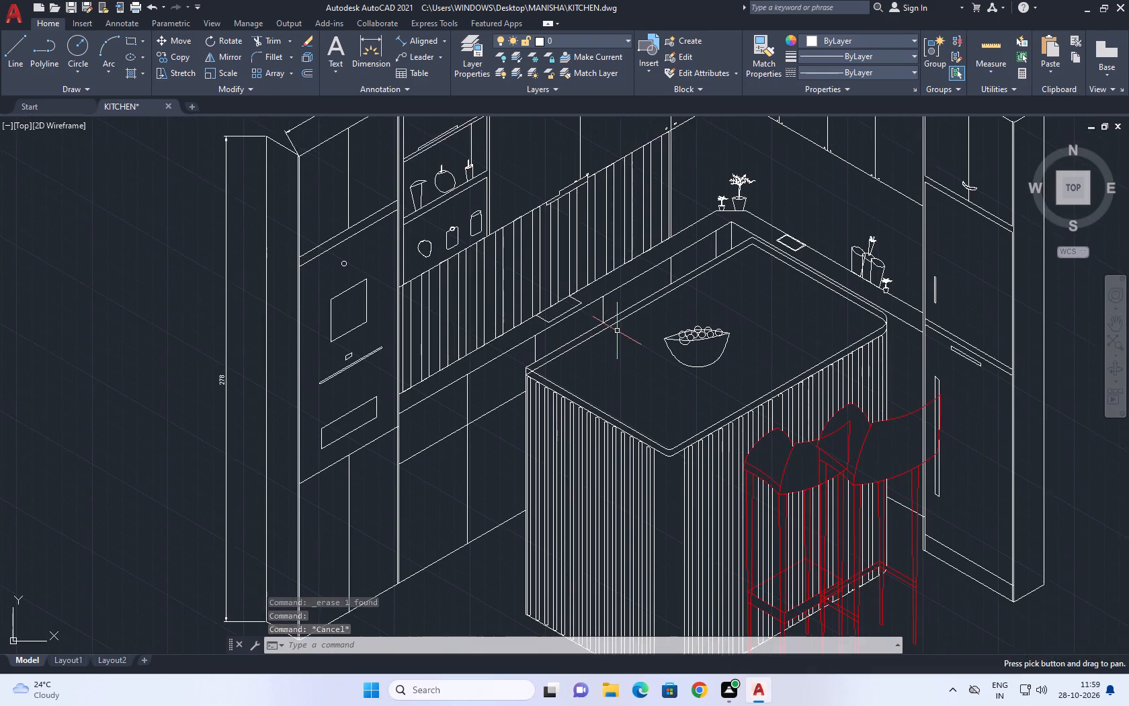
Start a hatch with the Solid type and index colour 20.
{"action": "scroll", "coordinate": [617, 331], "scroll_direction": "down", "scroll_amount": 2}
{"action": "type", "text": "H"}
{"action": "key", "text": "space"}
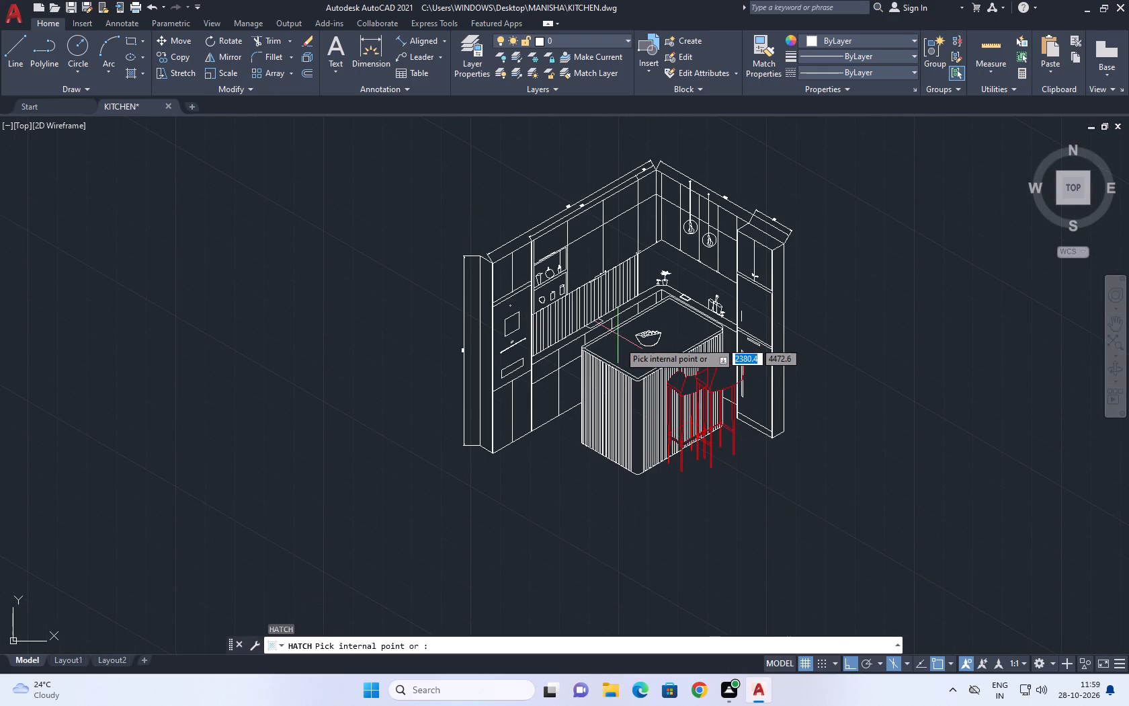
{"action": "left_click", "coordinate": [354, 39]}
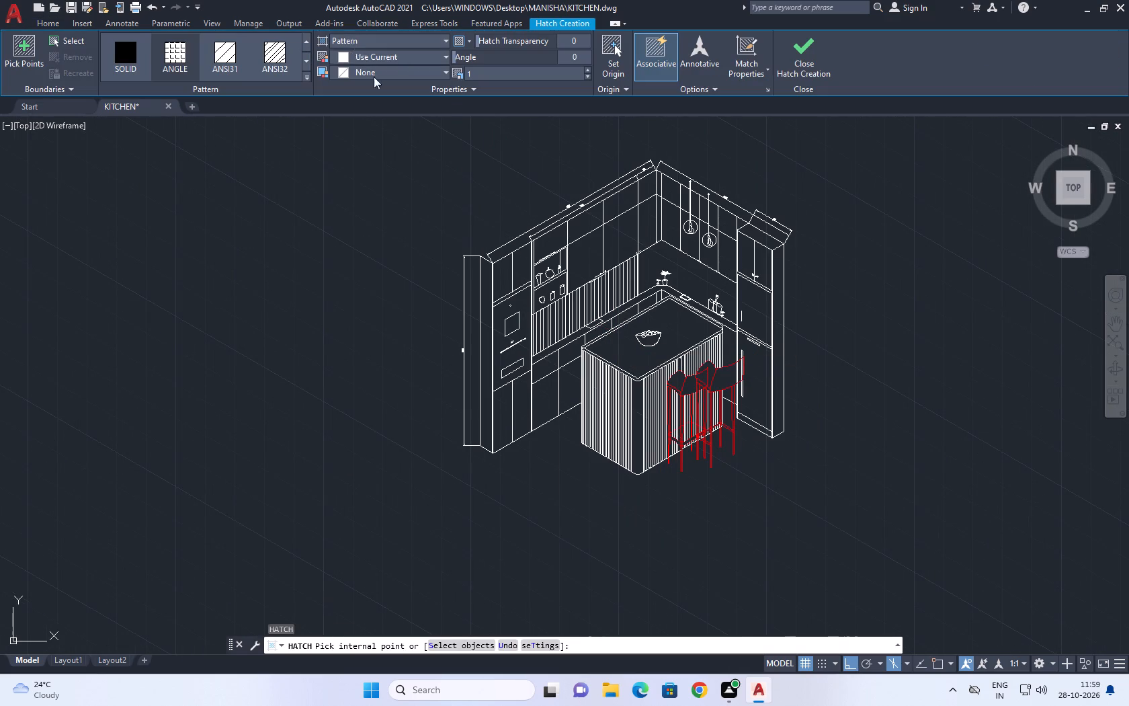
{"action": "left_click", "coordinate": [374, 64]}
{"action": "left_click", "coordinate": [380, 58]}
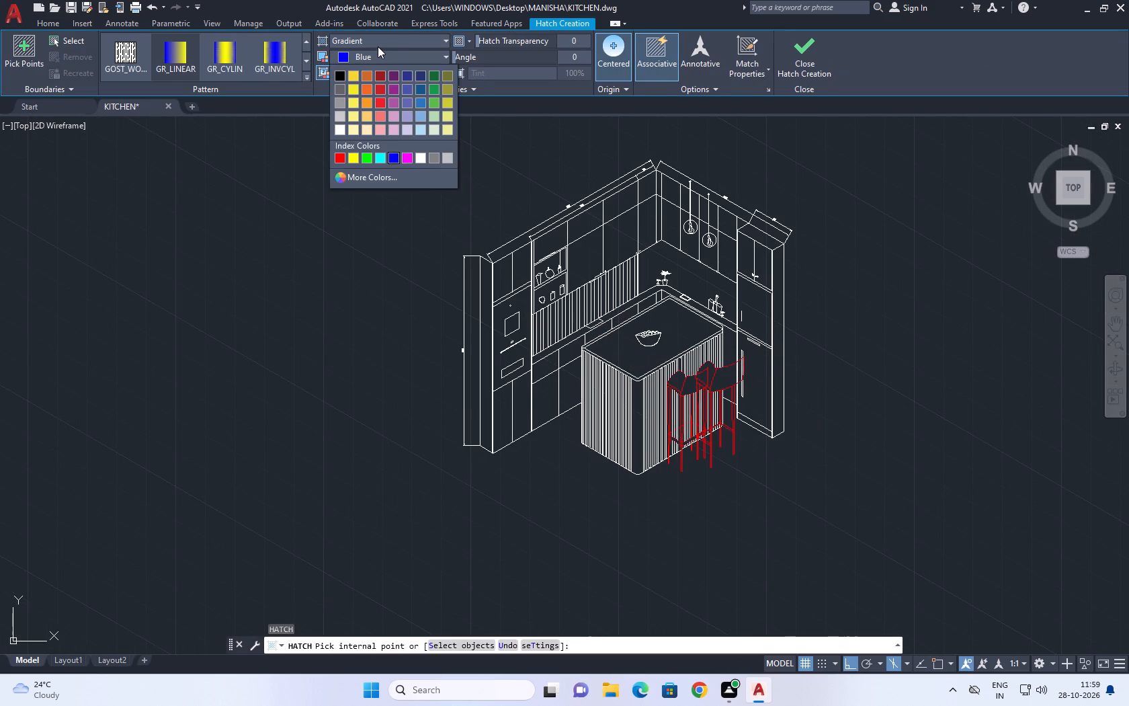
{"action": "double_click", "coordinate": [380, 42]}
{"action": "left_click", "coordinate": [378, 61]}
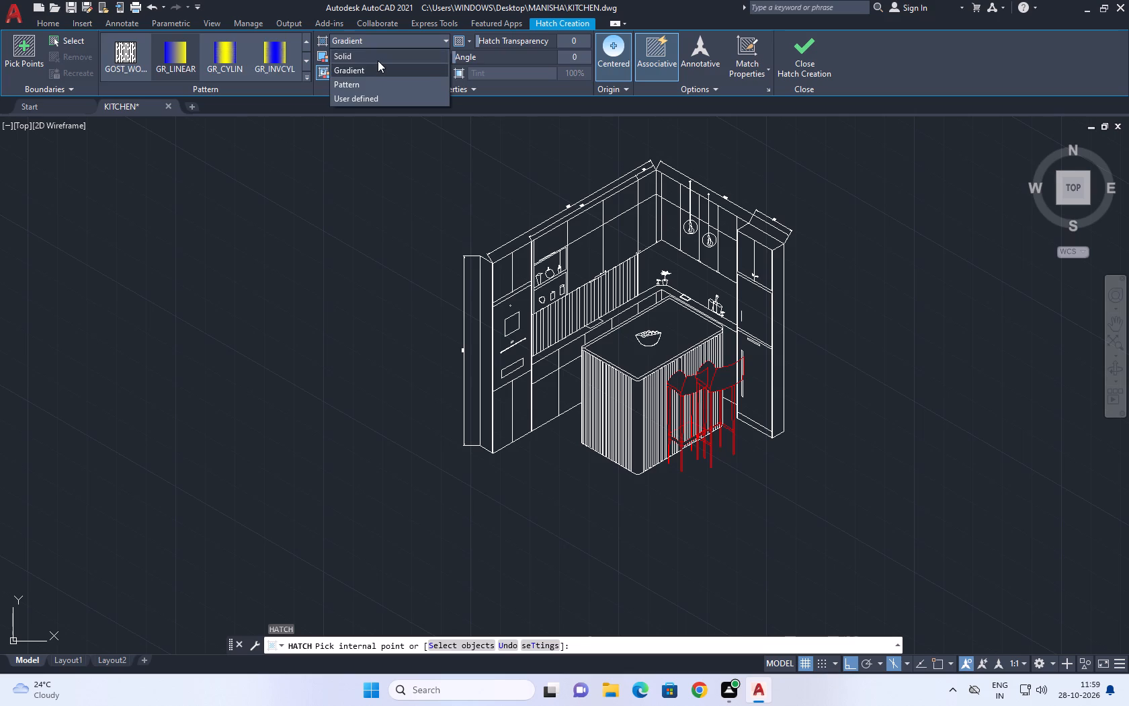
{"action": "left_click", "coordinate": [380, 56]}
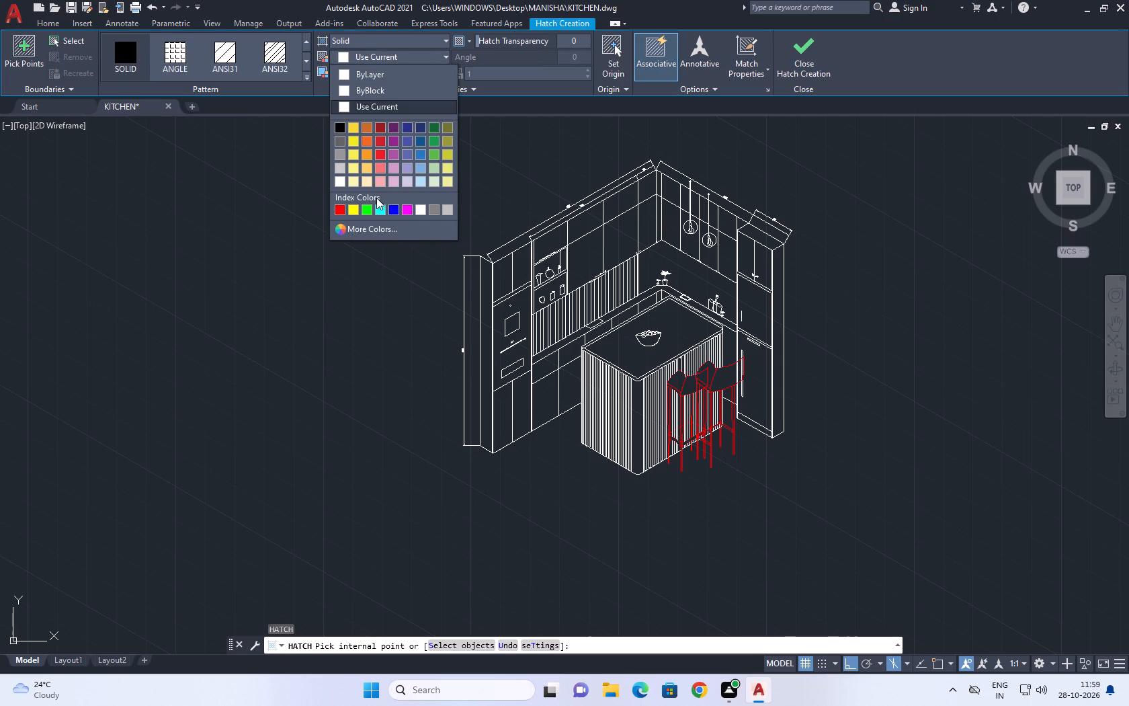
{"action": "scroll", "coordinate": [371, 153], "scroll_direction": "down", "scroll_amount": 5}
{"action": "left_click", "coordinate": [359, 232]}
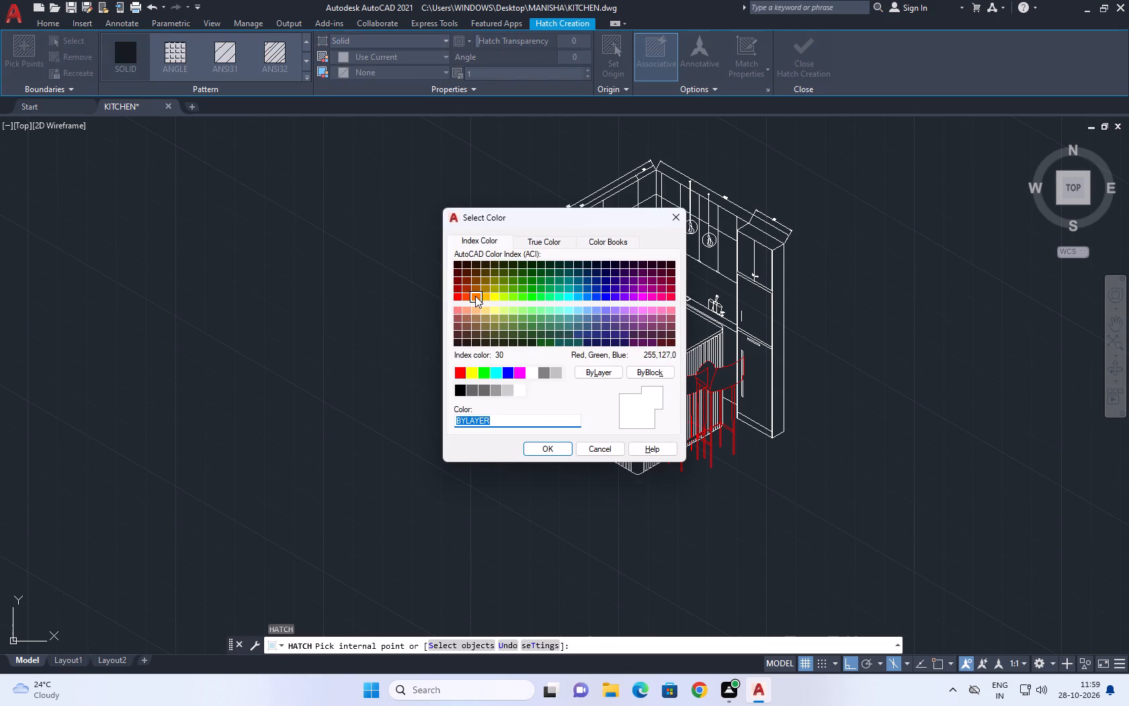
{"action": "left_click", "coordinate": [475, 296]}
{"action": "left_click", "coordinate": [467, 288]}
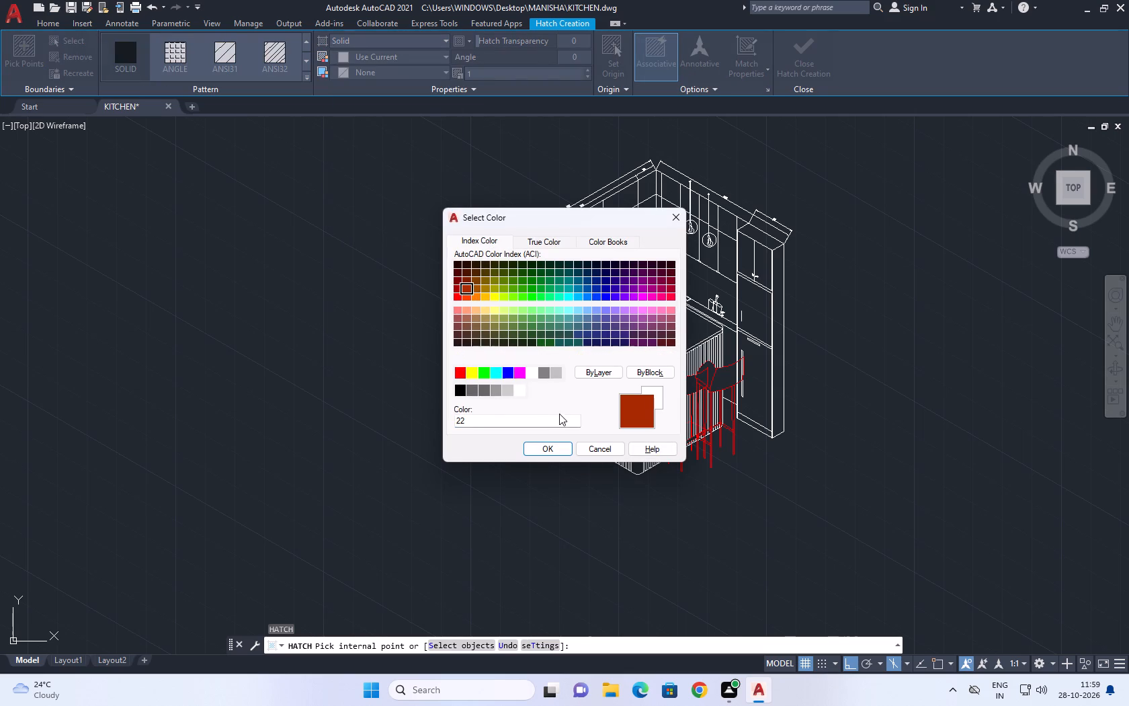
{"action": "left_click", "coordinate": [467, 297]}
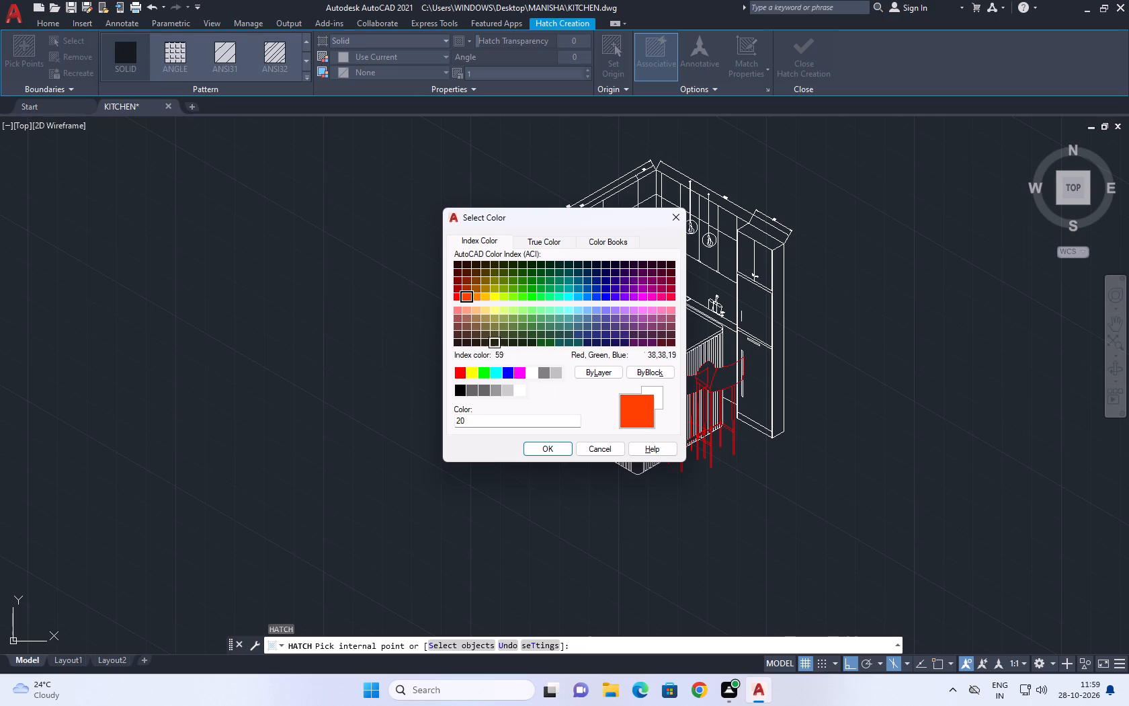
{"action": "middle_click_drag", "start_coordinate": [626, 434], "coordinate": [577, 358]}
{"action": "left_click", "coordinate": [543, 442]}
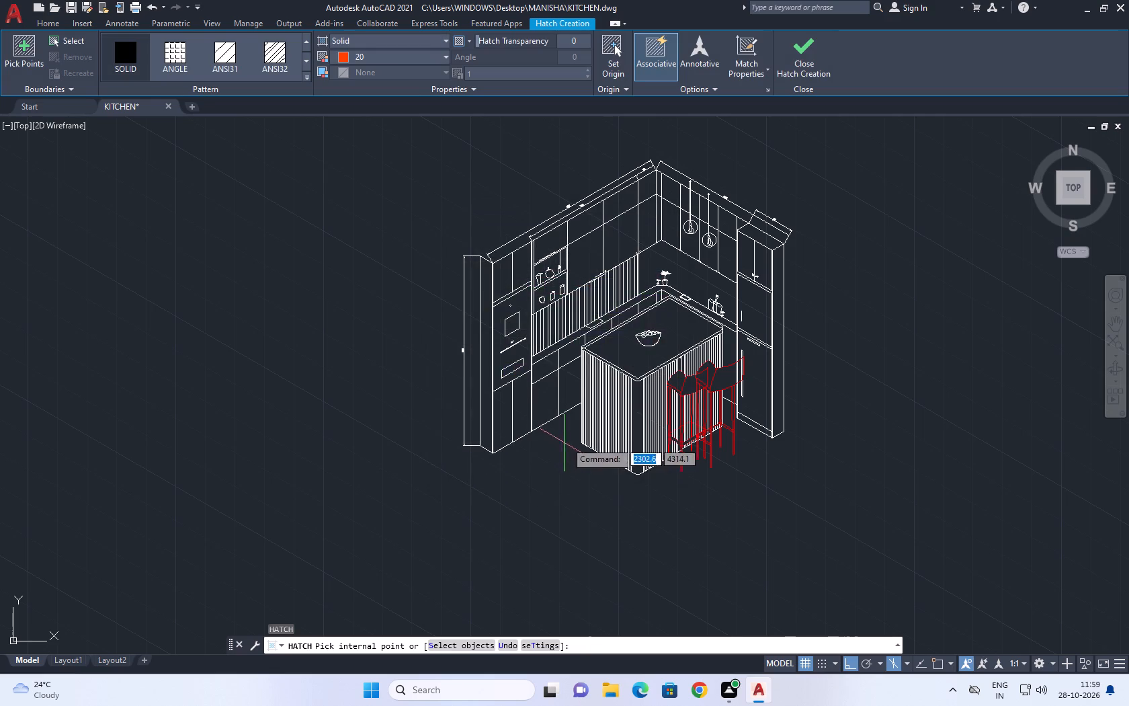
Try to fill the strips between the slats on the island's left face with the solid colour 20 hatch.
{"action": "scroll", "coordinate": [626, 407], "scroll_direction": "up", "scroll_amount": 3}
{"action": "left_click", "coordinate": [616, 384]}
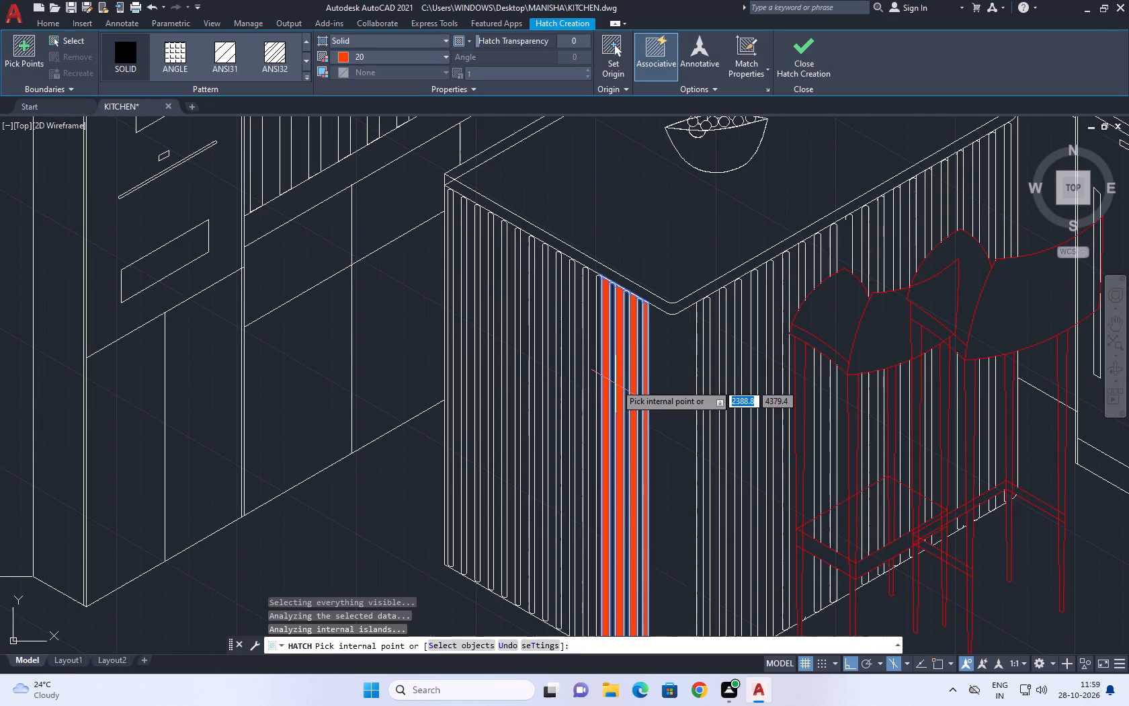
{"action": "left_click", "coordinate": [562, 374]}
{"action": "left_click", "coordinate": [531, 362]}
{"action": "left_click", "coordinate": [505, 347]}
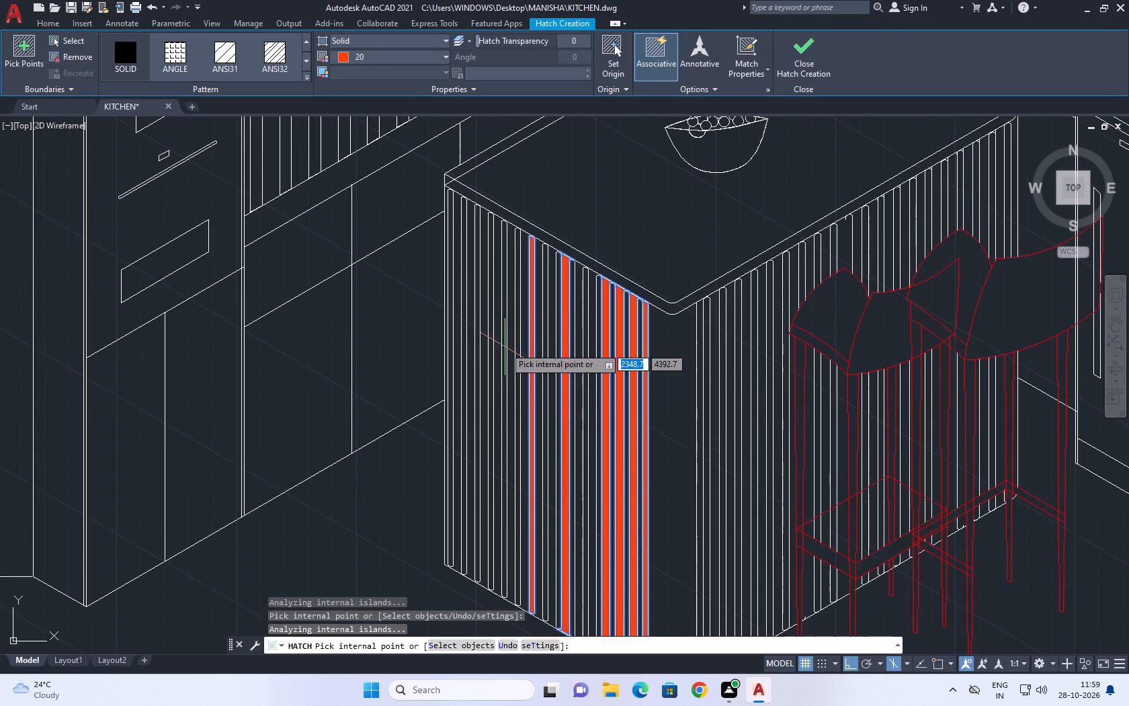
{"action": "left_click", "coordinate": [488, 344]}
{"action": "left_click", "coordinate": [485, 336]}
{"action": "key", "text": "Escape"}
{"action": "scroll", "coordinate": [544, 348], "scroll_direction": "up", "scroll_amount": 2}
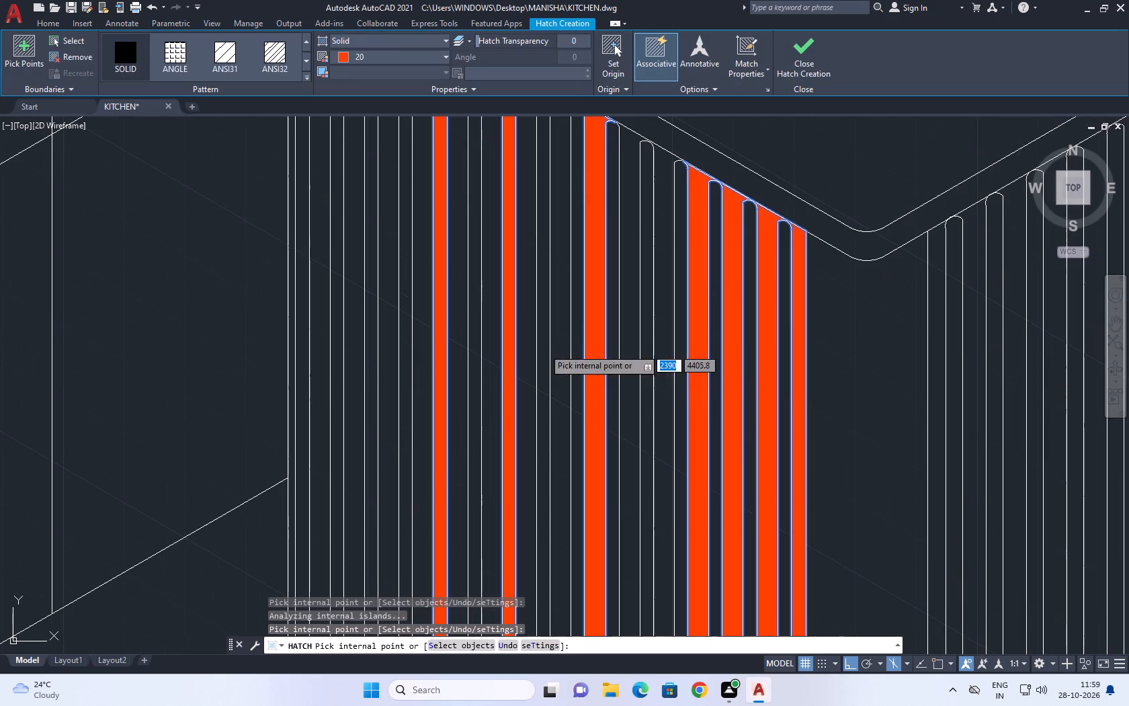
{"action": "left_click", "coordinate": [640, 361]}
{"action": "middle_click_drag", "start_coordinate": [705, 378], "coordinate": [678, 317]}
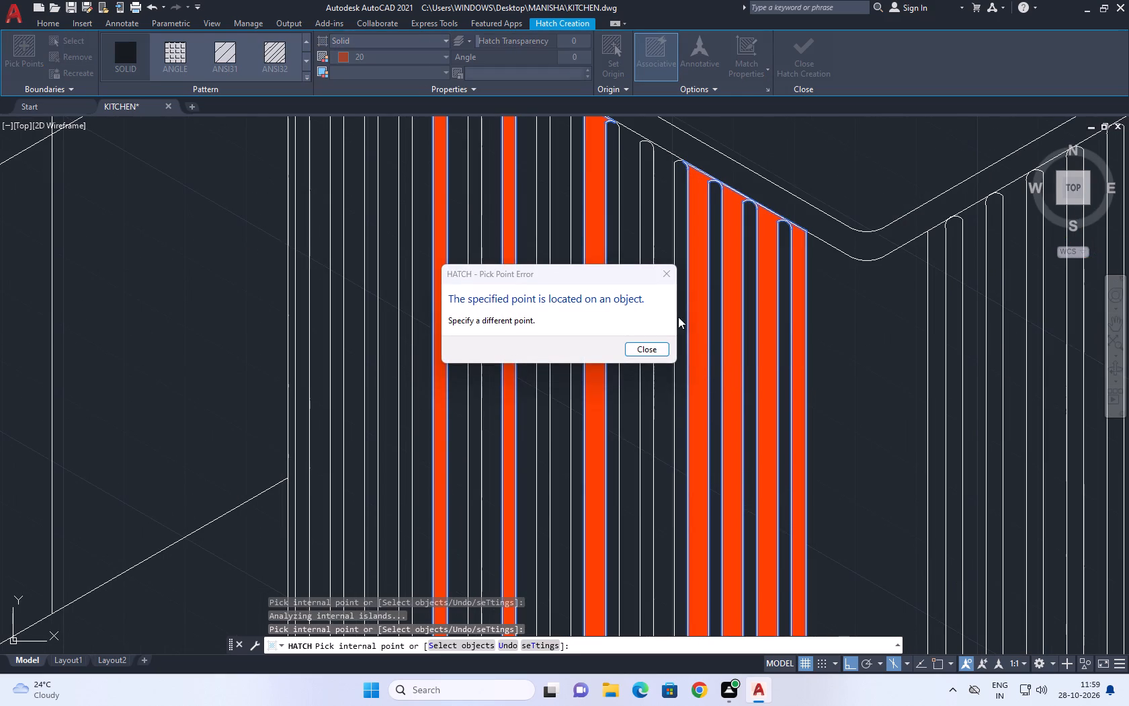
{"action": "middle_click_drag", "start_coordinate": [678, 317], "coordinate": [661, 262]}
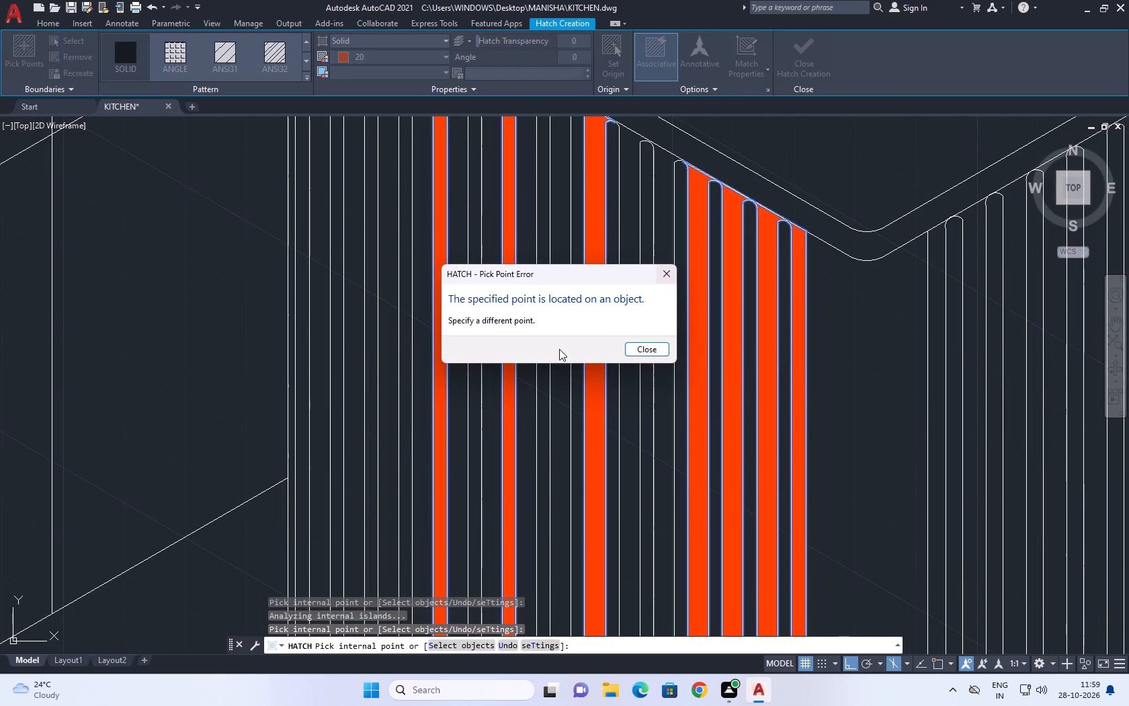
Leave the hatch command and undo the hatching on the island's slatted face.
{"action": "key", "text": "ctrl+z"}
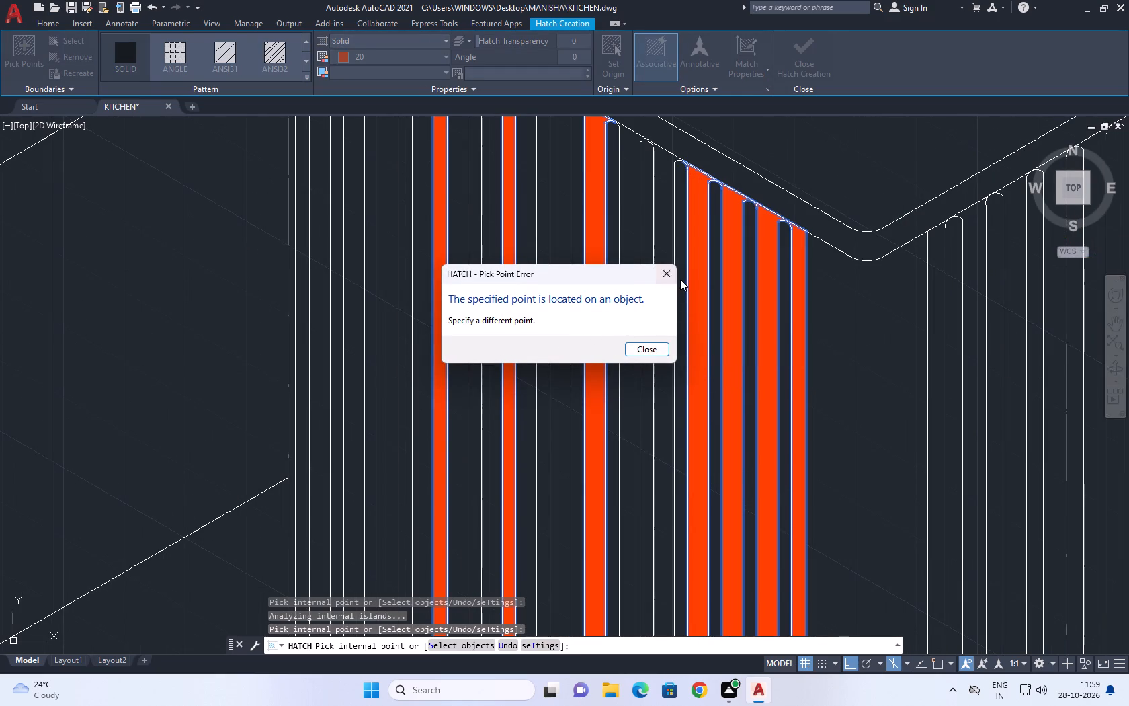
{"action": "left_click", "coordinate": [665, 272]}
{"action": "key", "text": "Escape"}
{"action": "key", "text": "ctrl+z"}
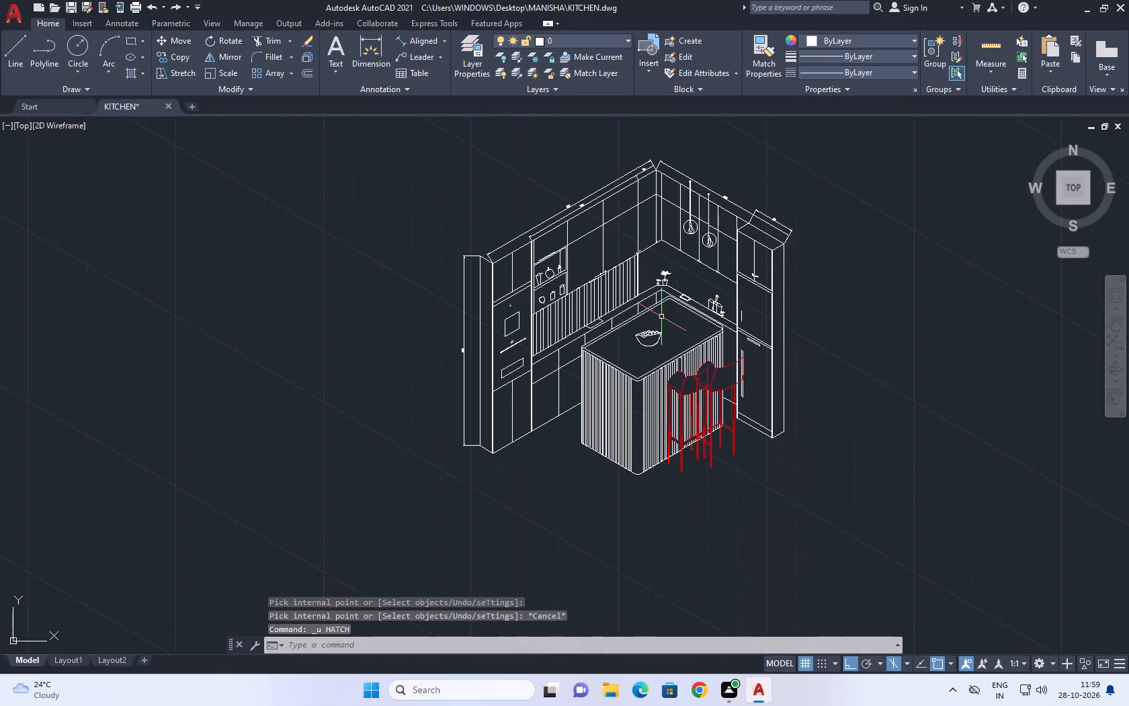
Start a hatch with the Solid type and the orange colour 242,103,34.
{"action": "key", "text": "g"}
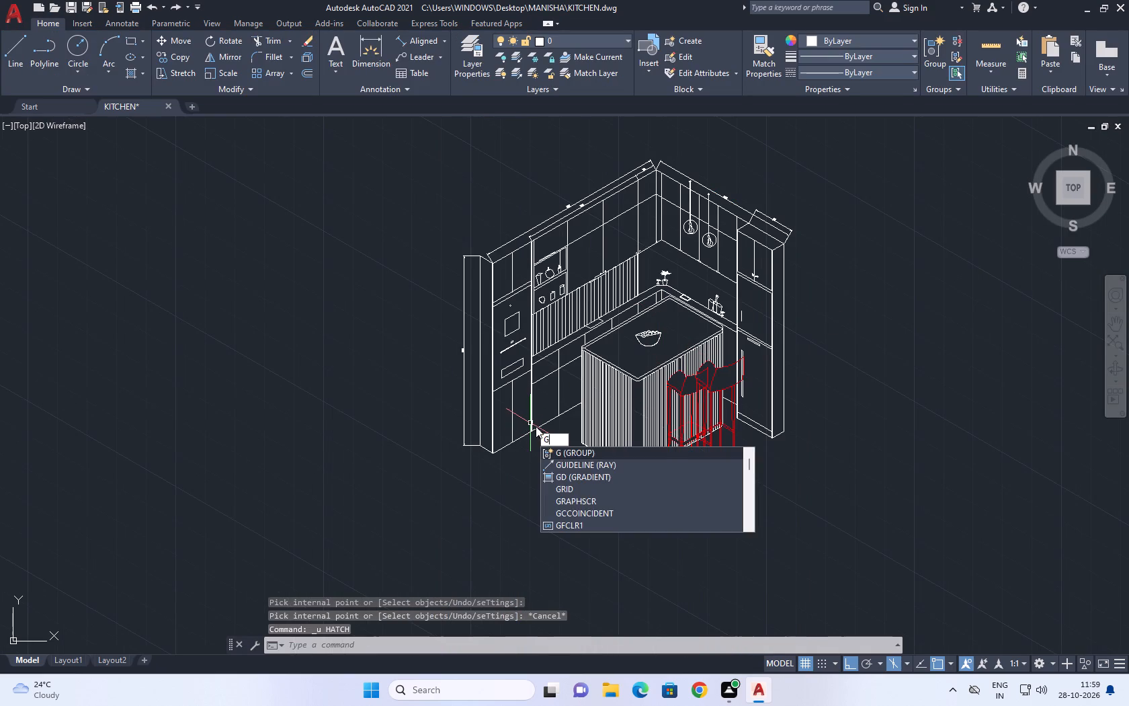
{"action": "key", "text": "Escape"}
{"action": "type", "text": "H"}
{"action": "key", "text": "space"}
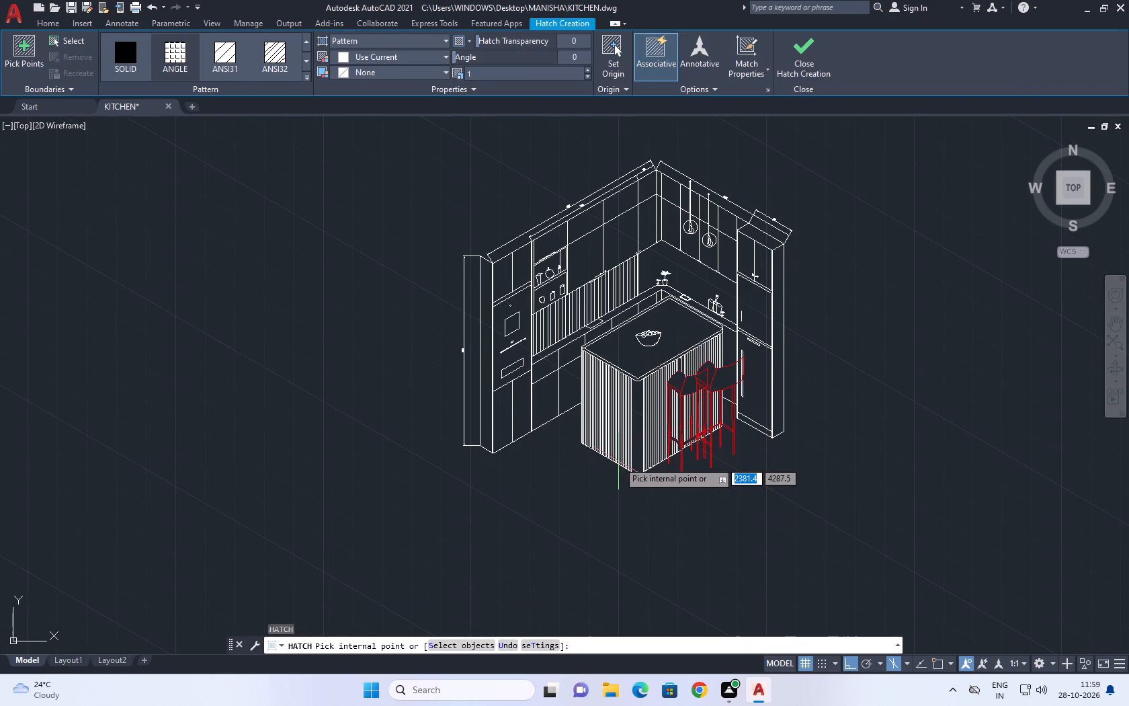
{"action": "left_click", "coordinate": [430, 62]}
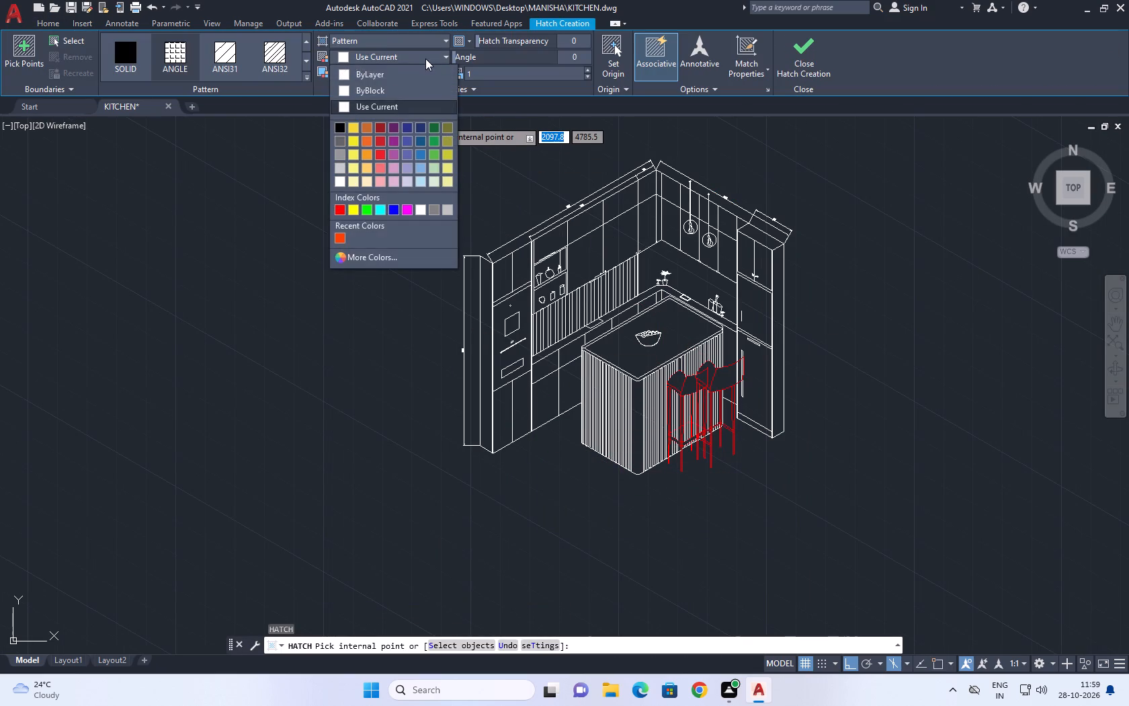
{"action": "left_click", "coordinate": [382, 34]}
{"action": "left_click", "coordinate": [379, 46]}
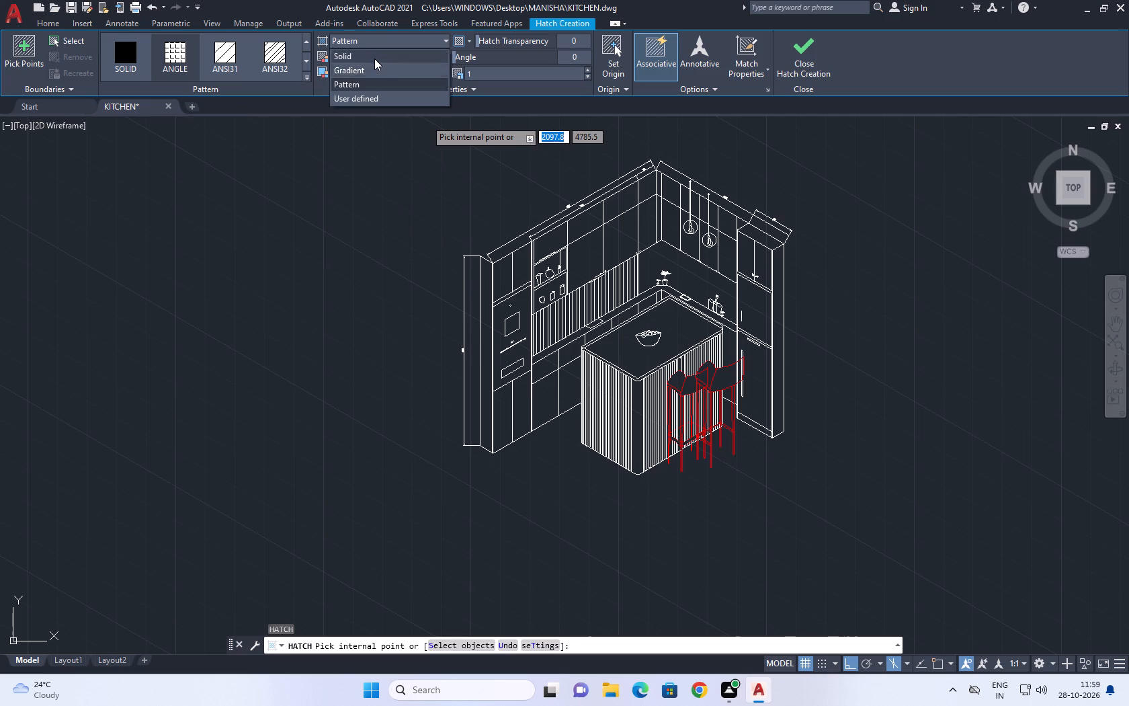
{"action": "left_click", "coordinate": [374, 58]}
{"action": "left_click", "coordinate": [375, 58]}
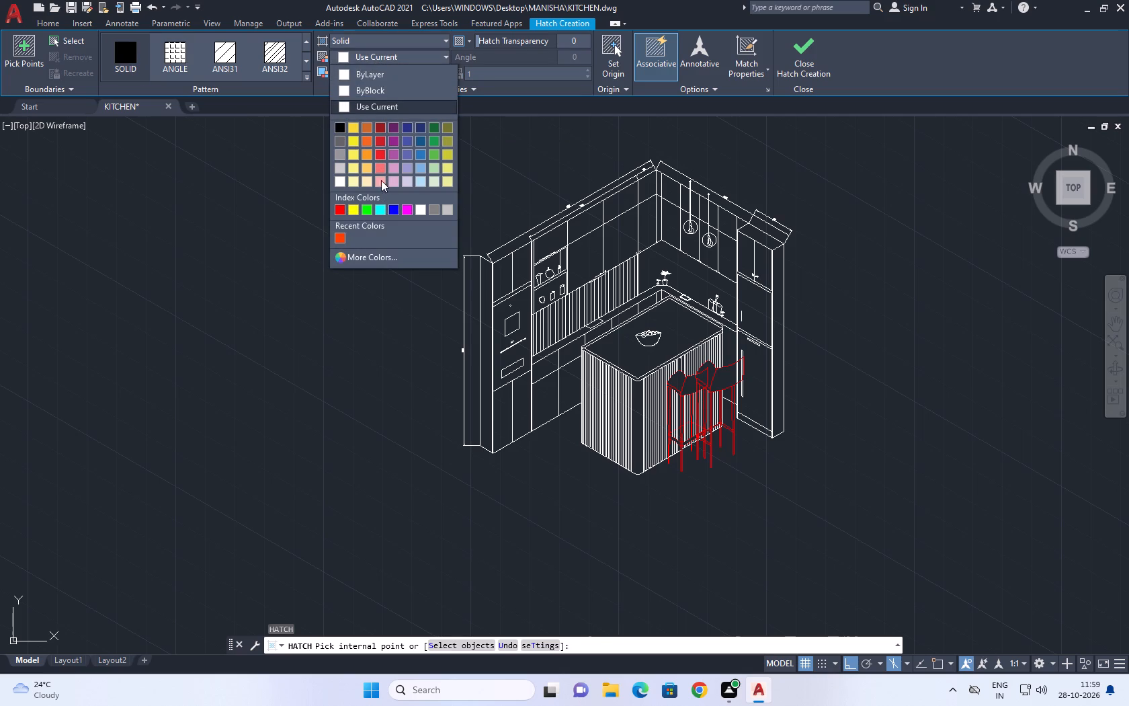
{"action": "left_click_drag", "start_coordinate": [364, 132], "coordinate": [364, 139]}
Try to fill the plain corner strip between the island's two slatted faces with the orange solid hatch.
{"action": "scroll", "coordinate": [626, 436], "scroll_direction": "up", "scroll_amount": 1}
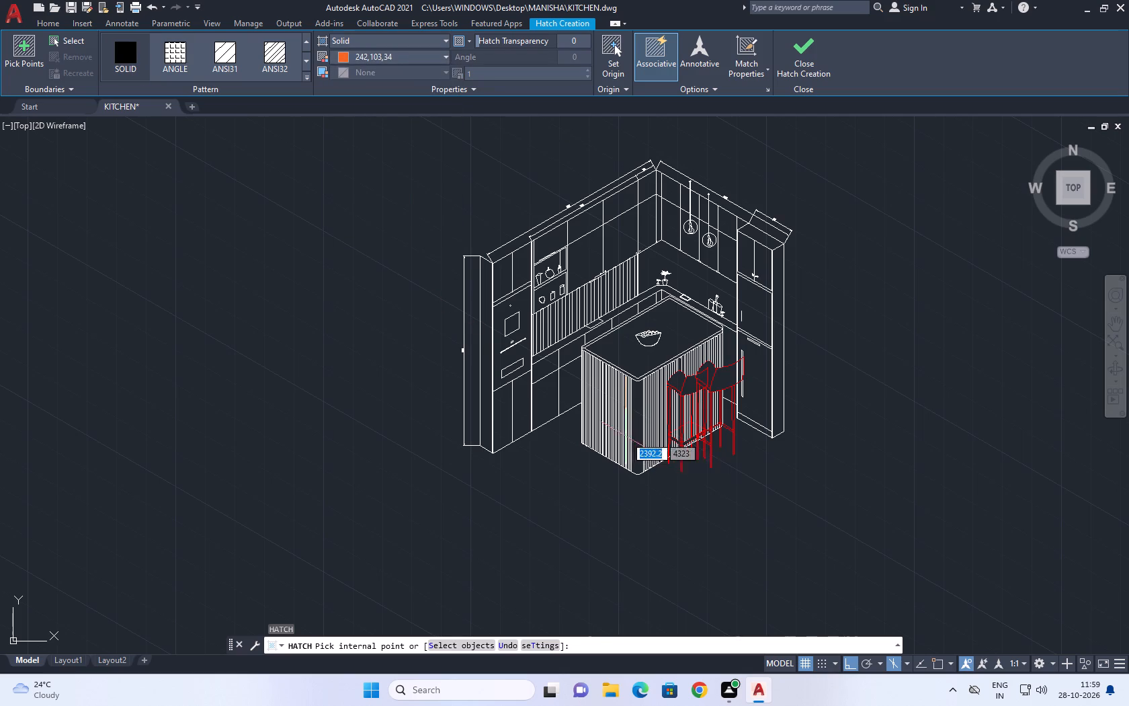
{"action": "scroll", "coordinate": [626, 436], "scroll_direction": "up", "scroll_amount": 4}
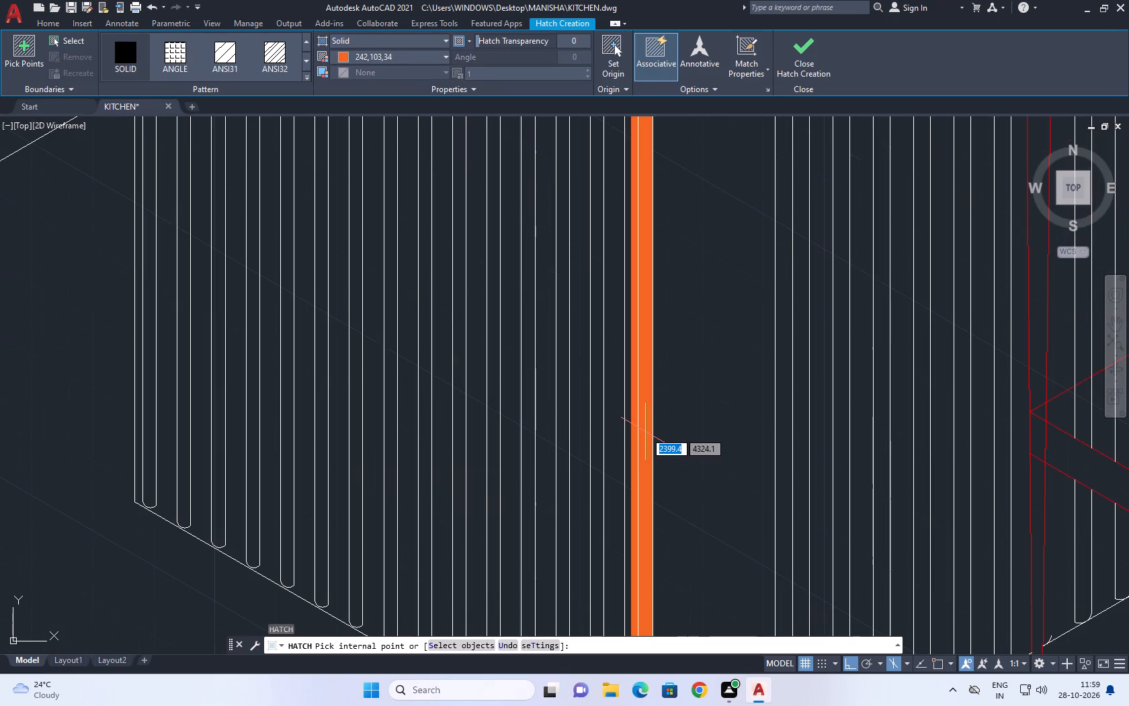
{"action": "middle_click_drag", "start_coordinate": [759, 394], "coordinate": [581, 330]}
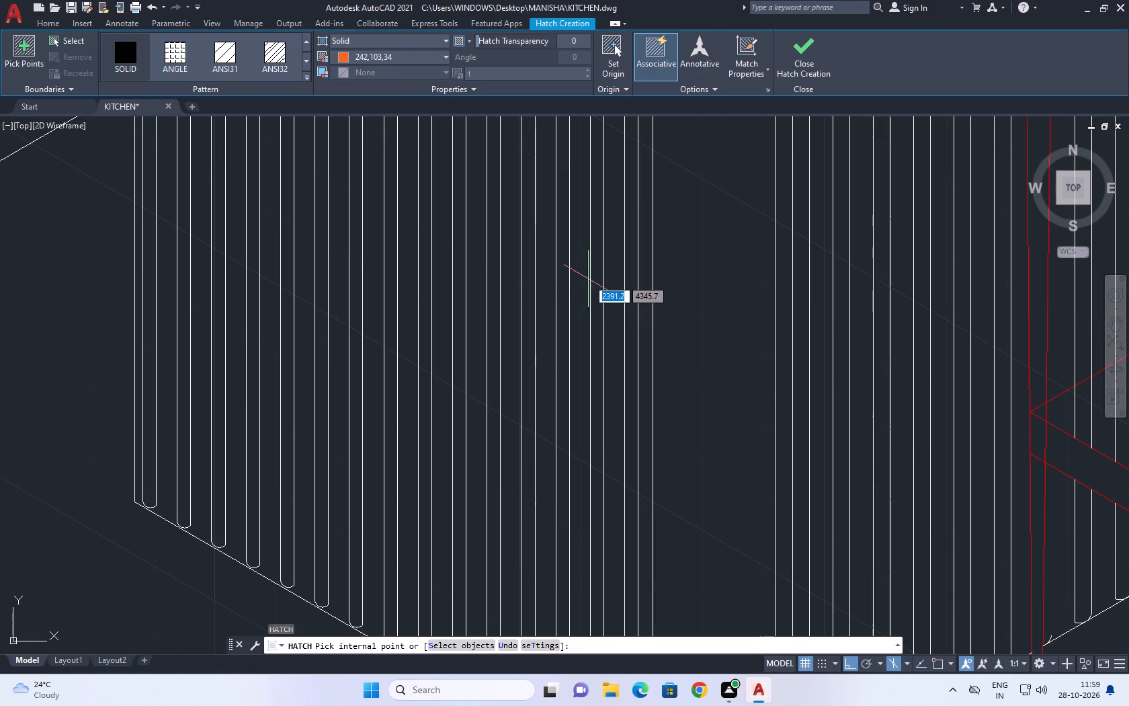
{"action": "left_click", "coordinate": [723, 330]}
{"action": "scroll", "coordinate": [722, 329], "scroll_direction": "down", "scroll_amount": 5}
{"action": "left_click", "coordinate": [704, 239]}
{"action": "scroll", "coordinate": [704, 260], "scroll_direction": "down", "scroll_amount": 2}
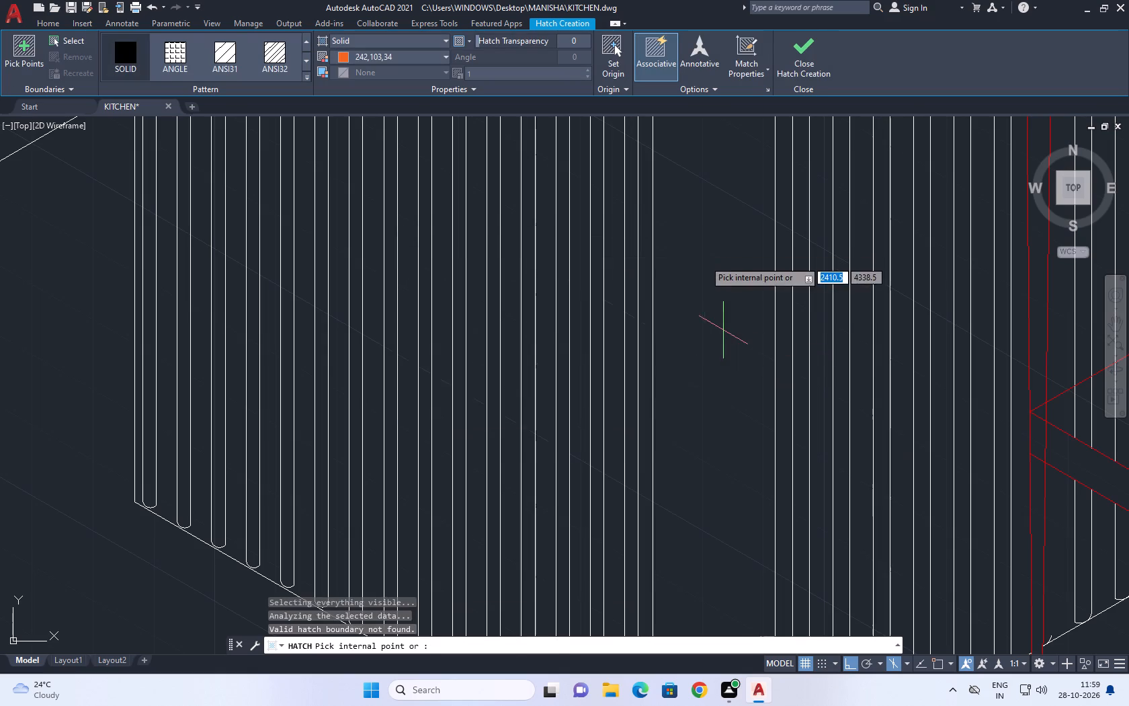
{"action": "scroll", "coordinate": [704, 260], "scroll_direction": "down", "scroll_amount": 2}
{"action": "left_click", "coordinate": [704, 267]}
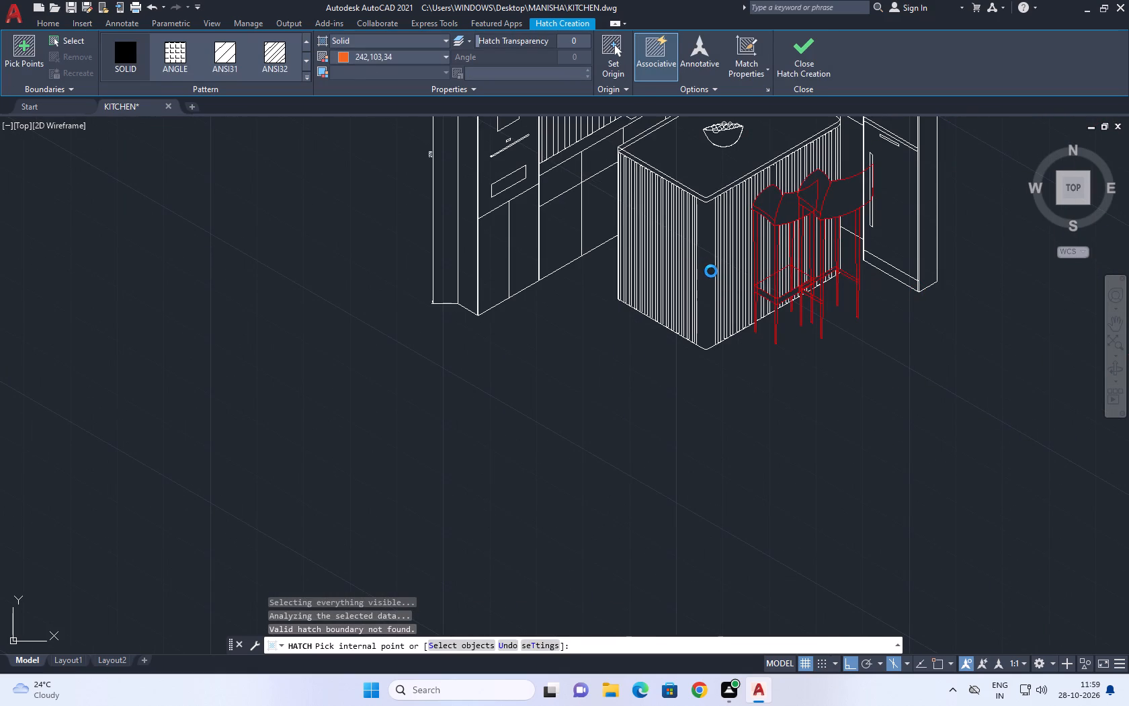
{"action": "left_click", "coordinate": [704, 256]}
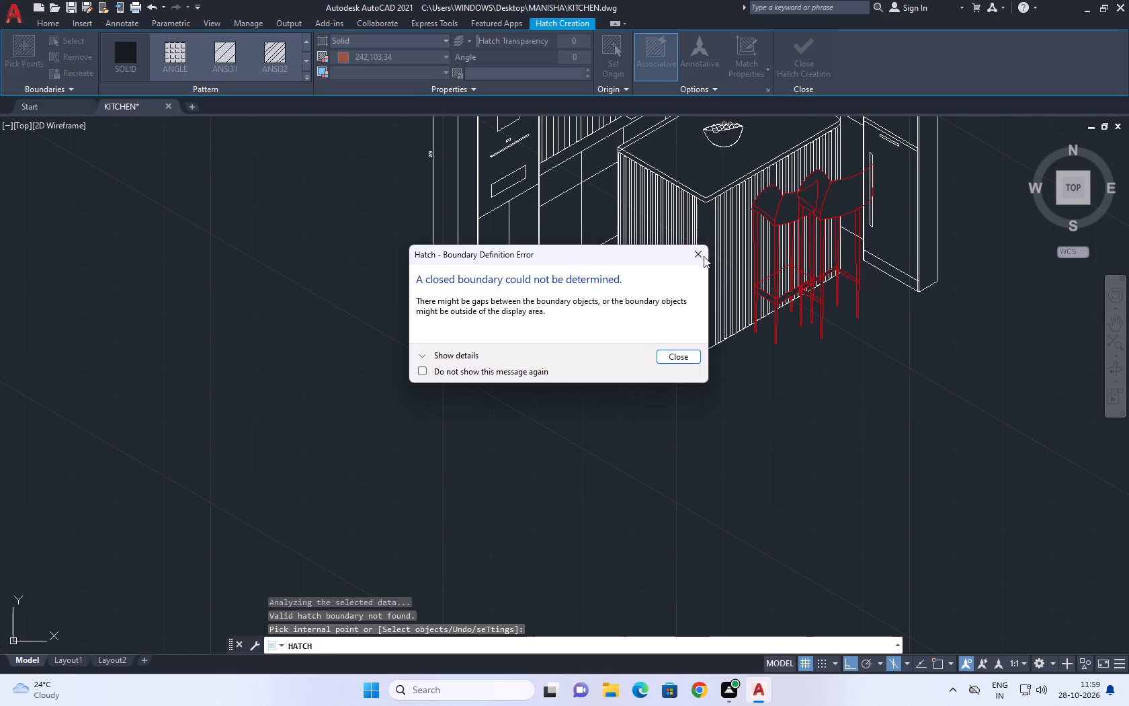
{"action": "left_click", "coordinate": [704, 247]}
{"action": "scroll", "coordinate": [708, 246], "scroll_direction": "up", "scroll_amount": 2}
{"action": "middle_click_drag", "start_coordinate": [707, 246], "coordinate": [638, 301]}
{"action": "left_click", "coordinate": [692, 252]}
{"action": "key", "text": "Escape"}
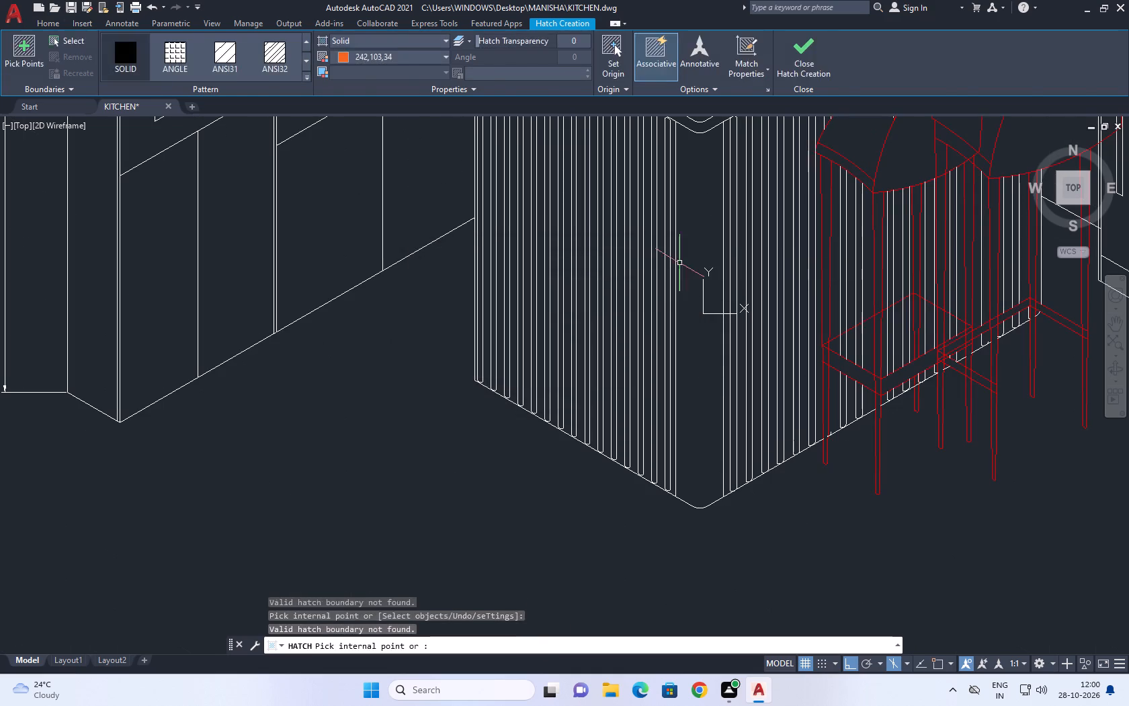
Open the island's TABLE 3 block for editing in the block editor.
{"action": "double_click", "coordinate": [667, 282]}
{"action": "left_click", "coordinate": [653, 278]}
{"action": "double_click", "coordinate": [665, 288]}
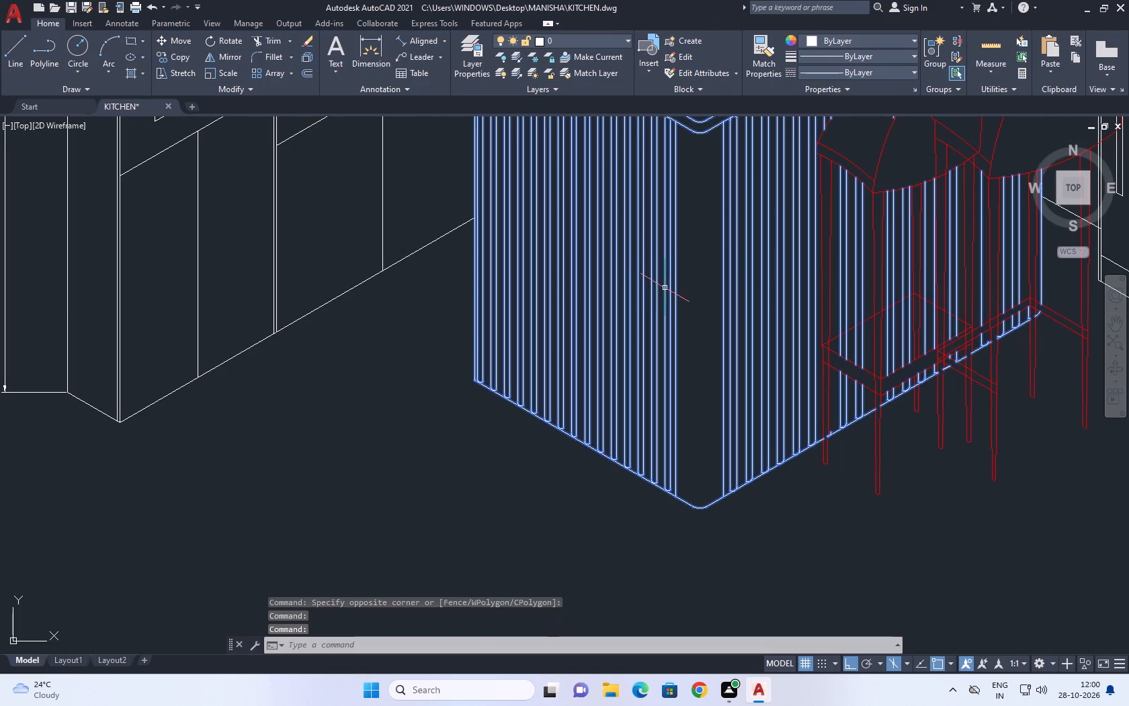
{"action": "left_click", "coordinate": [557, 434]}
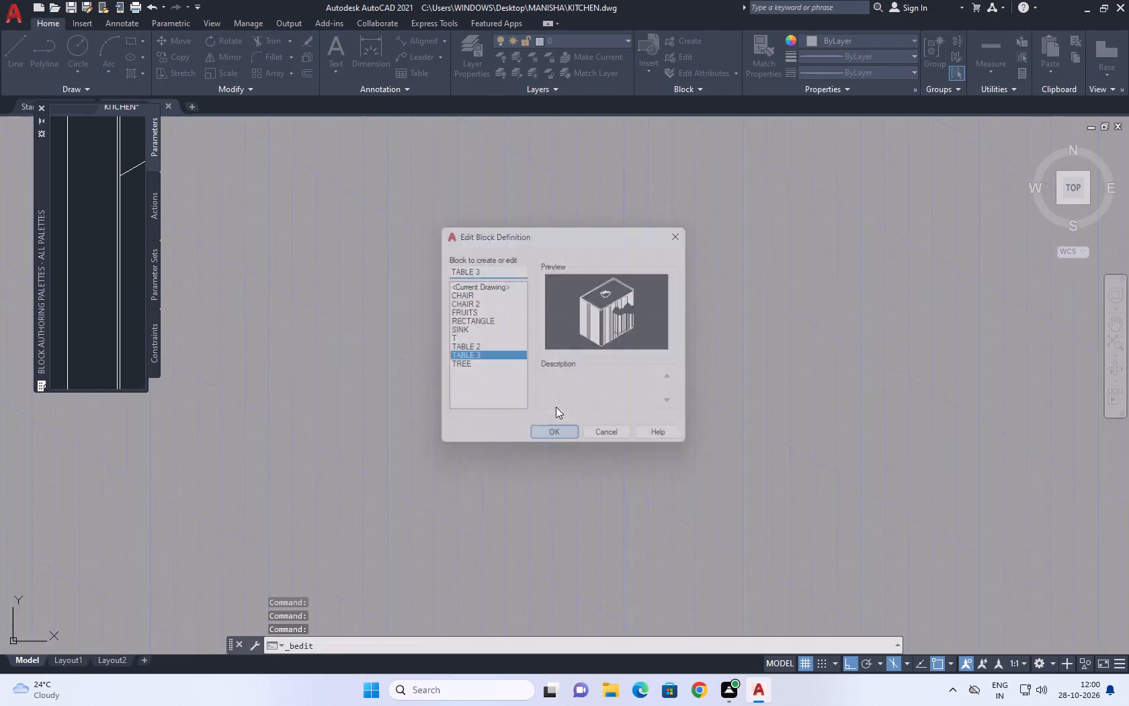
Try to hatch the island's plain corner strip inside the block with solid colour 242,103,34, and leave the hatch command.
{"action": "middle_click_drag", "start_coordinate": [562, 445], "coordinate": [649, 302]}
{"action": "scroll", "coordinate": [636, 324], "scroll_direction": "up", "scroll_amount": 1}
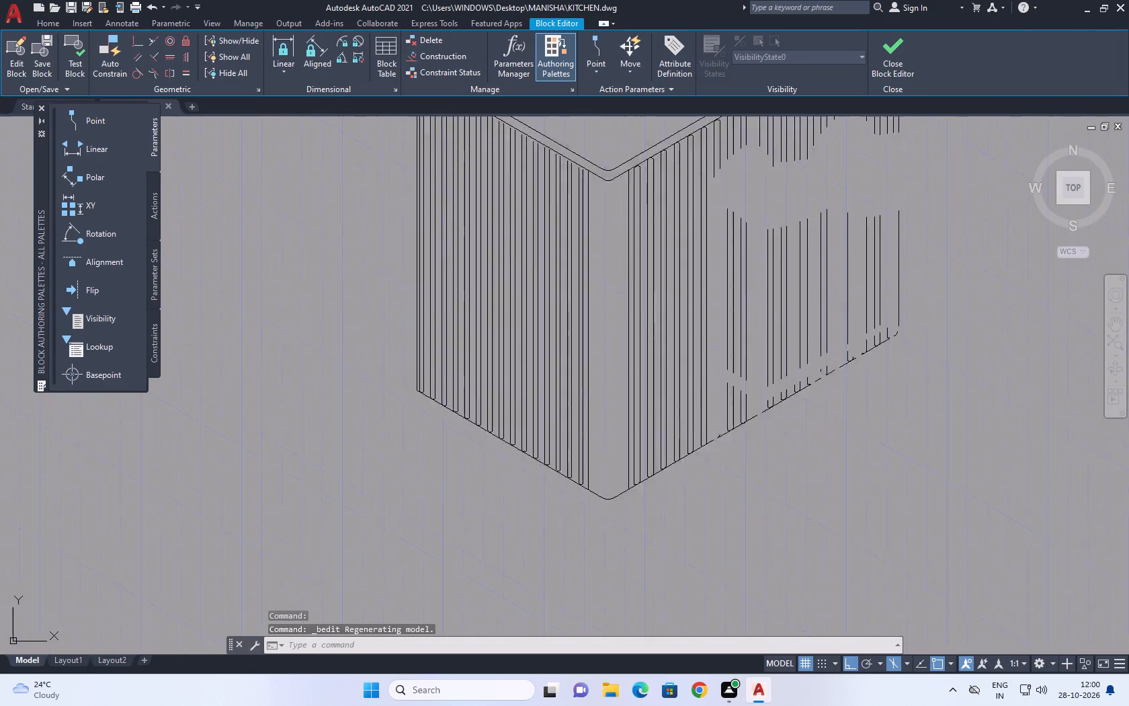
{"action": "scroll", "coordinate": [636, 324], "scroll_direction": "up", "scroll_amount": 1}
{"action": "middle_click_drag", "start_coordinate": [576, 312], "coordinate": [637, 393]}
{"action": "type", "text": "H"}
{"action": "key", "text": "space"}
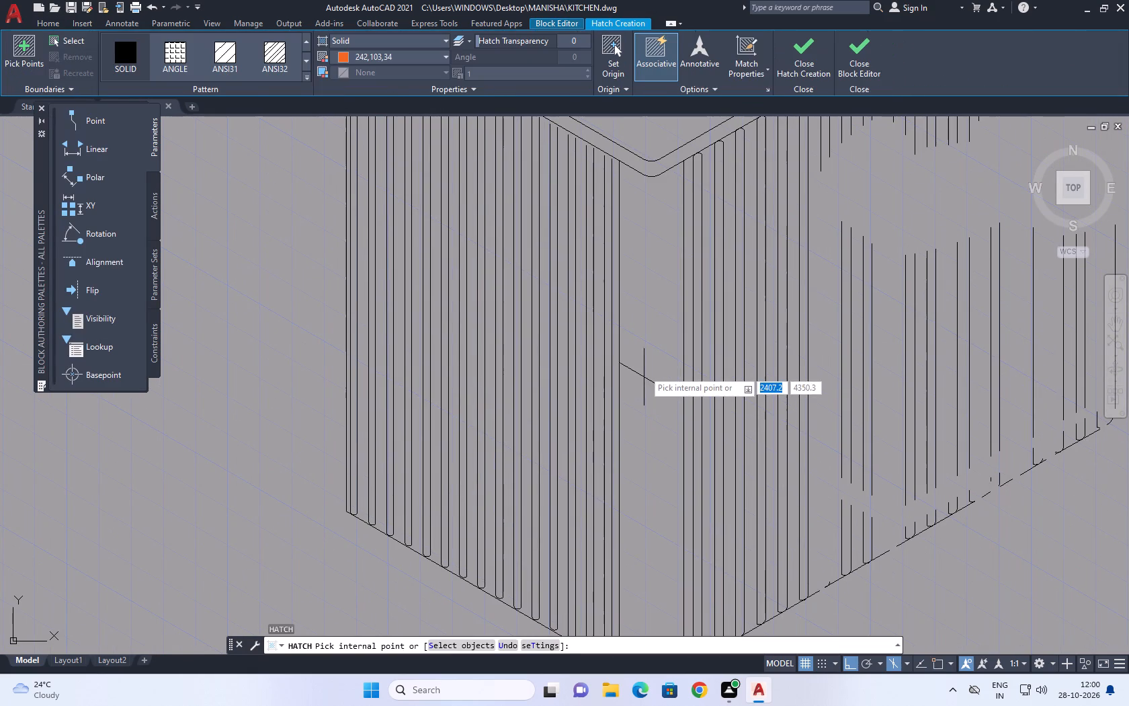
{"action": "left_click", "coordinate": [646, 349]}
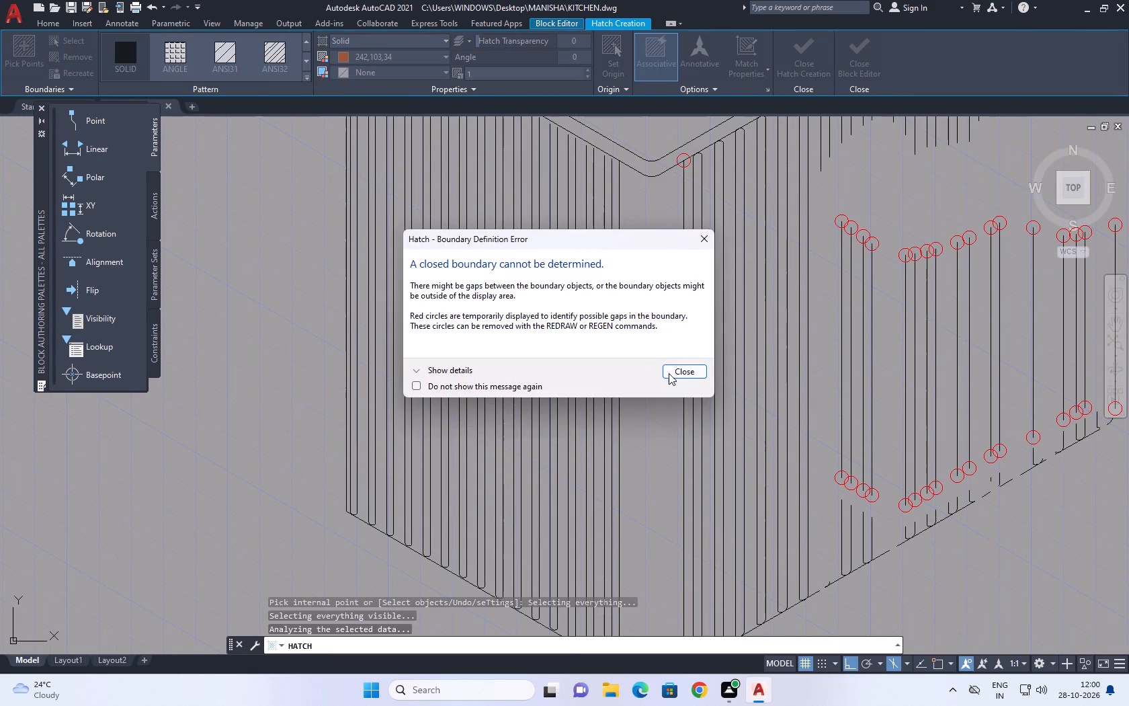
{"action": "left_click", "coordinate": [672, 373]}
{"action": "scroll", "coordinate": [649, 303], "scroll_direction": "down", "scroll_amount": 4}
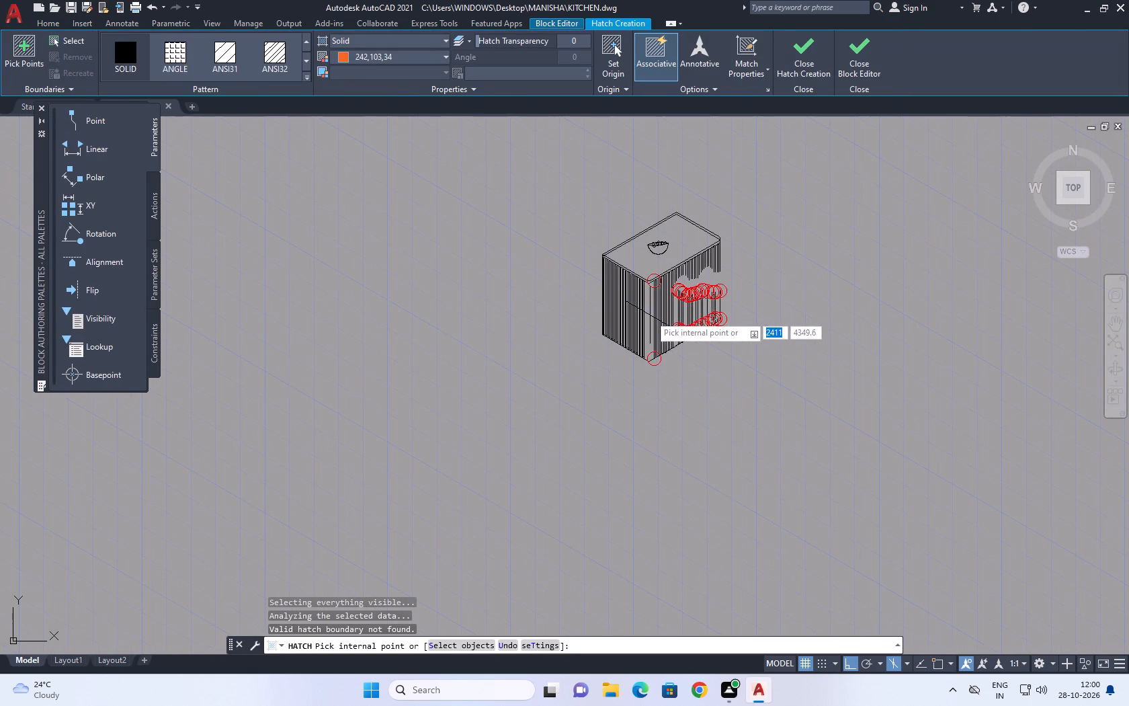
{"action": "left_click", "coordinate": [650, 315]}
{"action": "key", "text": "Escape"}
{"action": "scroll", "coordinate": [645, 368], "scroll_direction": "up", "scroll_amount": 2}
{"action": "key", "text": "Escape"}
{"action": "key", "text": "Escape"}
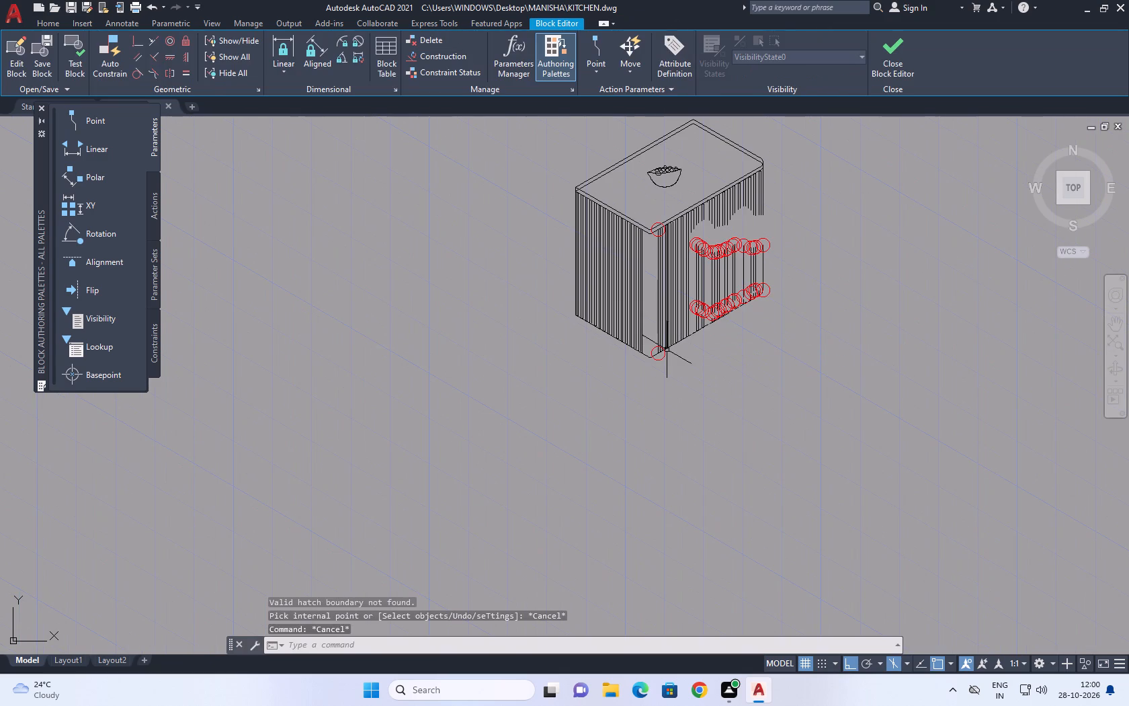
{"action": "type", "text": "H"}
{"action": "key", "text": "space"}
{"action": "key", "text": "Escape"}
Extend the vertical line between the corner strip and the island's right face at its upper and lower ends.
{"action": "scroll", "coordinate": [672, 242], "scroll_direction": "up", "scroll_amount": 1}
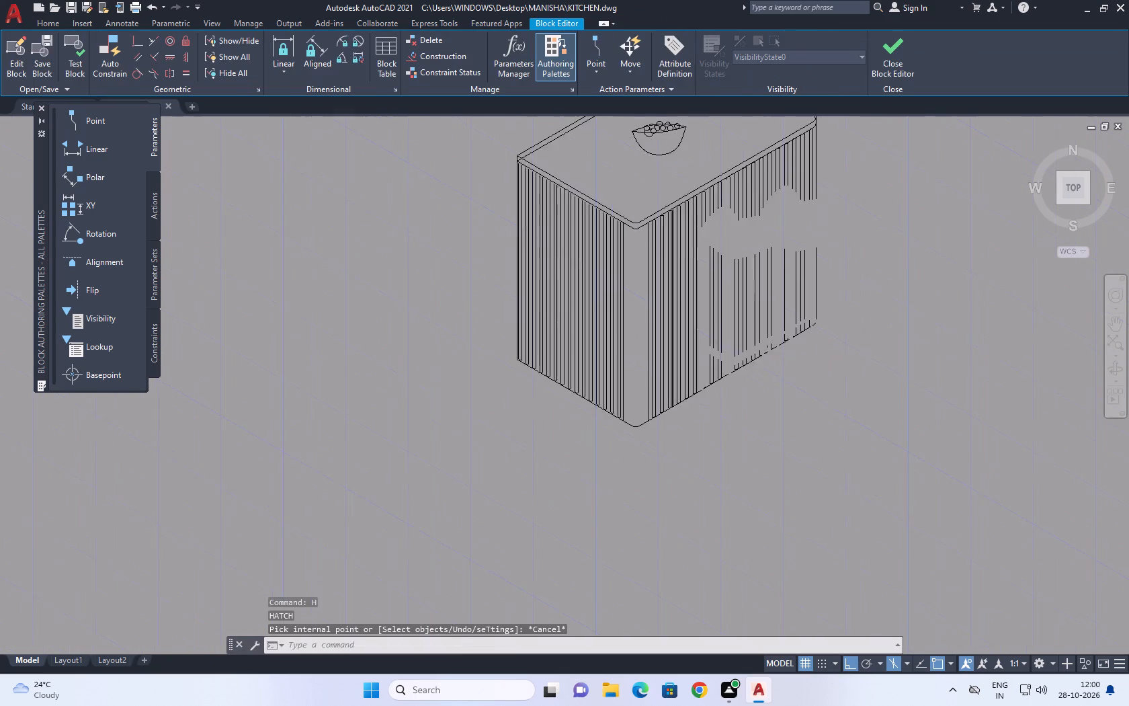
{"action": "scroll", "coordinate": [671, 241], "scroll_direction": "up", "scroll_amount": 2}
{"action": "middle_click_drag", "start_coordinate": [608, 237], "coordinate": [708, 262]}
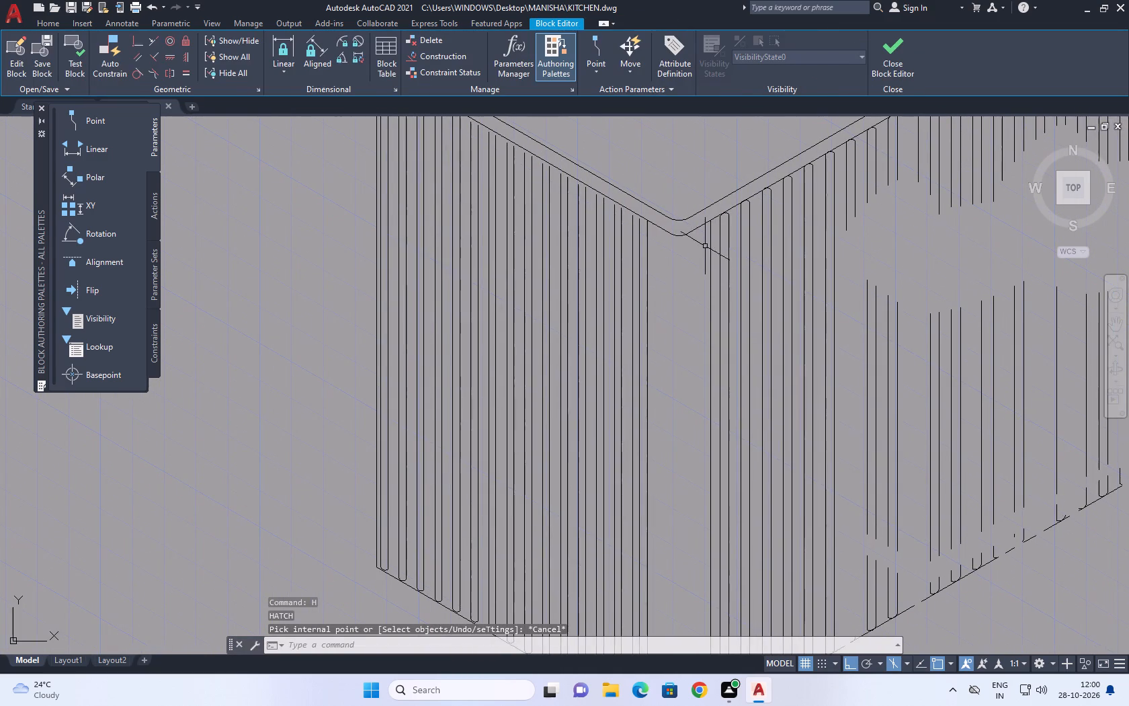
{"action": "scroll", "coordinate": [708, 247], "scroll_direction": "down", "scroll_amount": 2}
{"action": "key", "text": "e"}
{"action": "key", "text": "x"}
{"action": "key", "text": "space"}
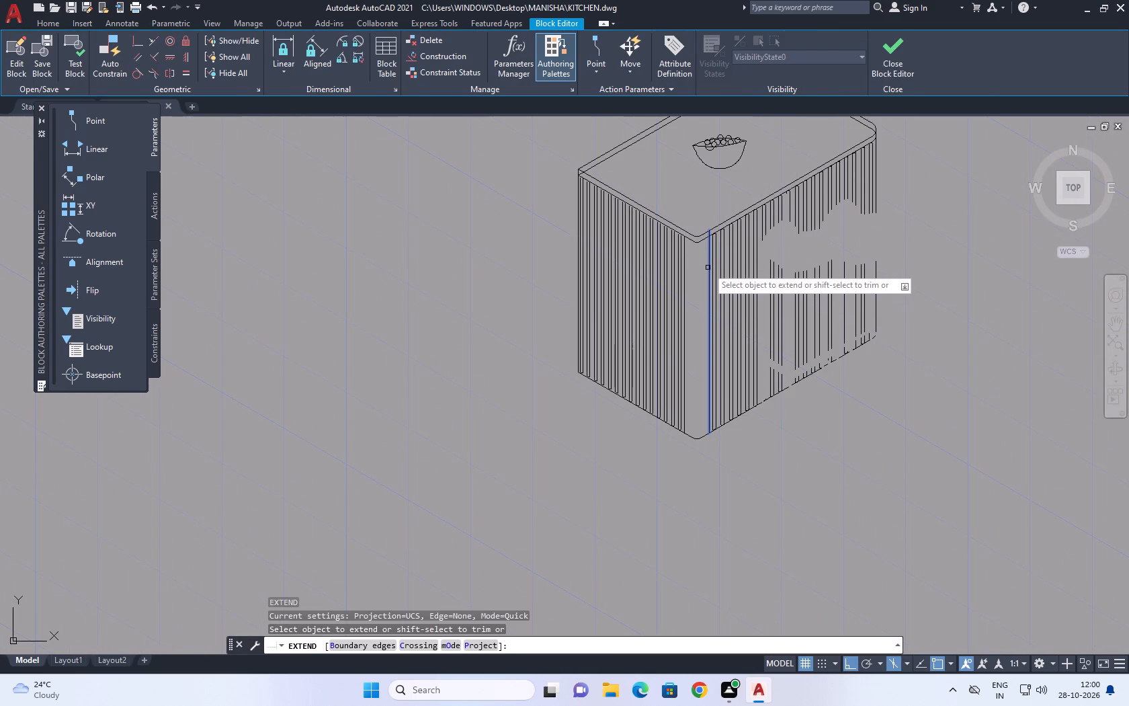
{"action": "left_click", "coordinate": [708, 266]}
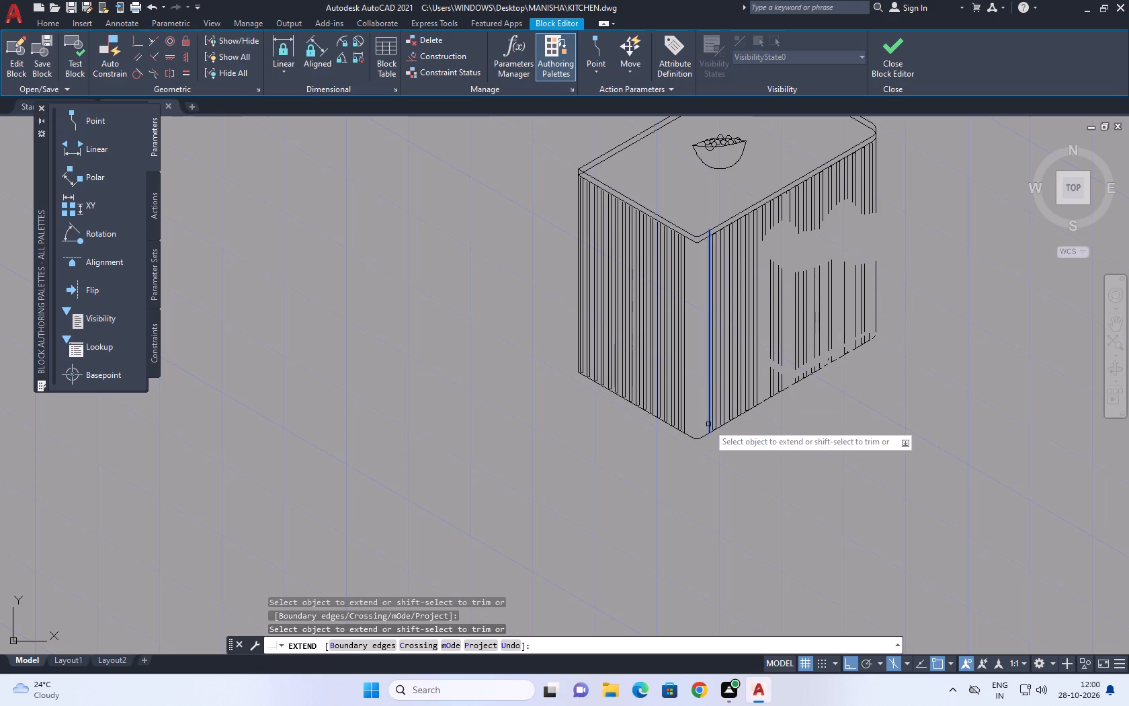
{"action": "left_click", "coordinate": [708, 424]}
{"action": "key", "text": "Escape"}
Fill the island's plain corner strip with the solid 242,103,34 hatch.
{"action": "key", "text": "h"}
{"action": "key", "text": "space"}
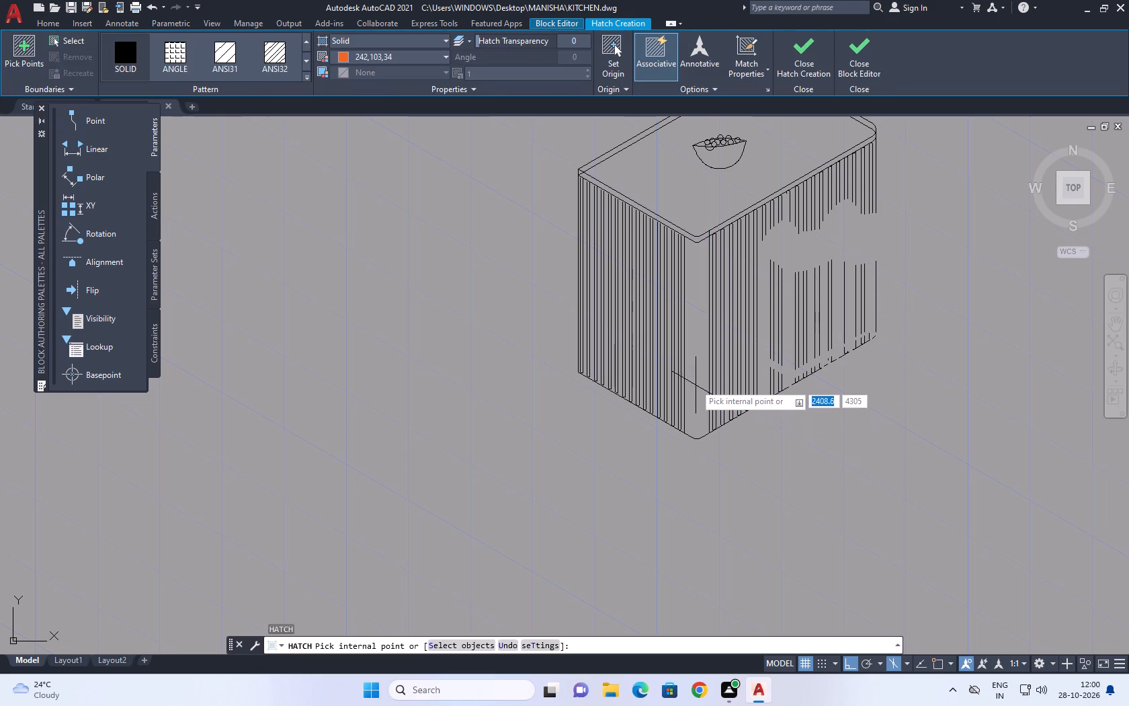
{"action": "left_click", "coordinate": [698, 380]}
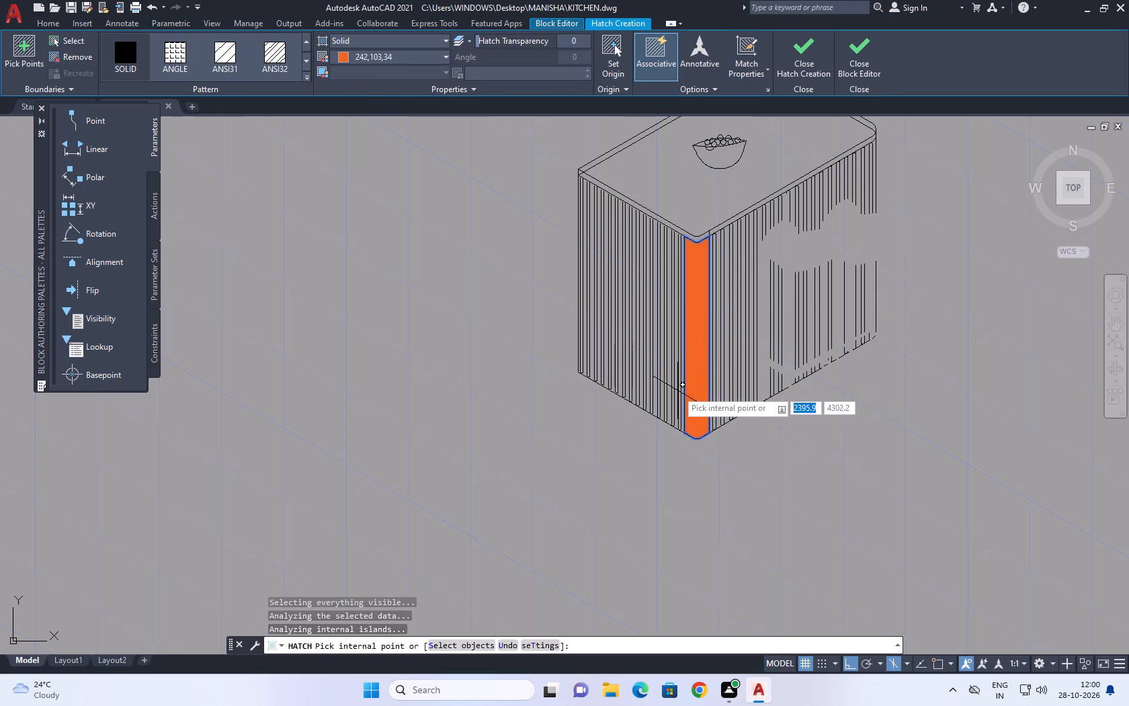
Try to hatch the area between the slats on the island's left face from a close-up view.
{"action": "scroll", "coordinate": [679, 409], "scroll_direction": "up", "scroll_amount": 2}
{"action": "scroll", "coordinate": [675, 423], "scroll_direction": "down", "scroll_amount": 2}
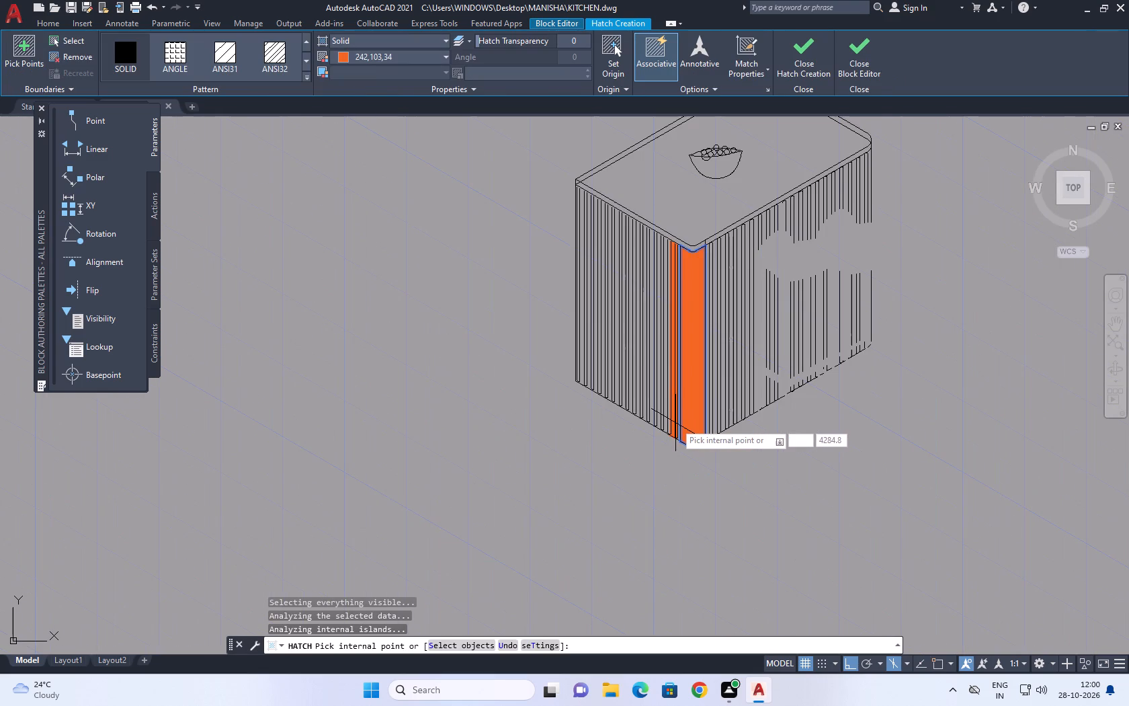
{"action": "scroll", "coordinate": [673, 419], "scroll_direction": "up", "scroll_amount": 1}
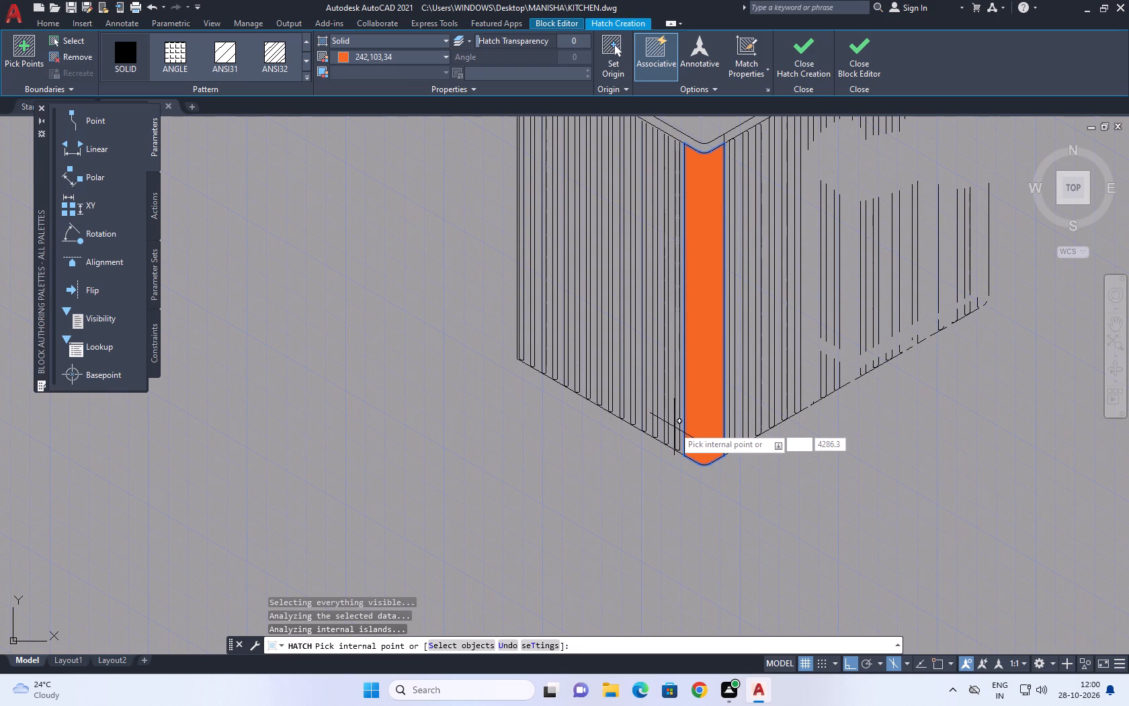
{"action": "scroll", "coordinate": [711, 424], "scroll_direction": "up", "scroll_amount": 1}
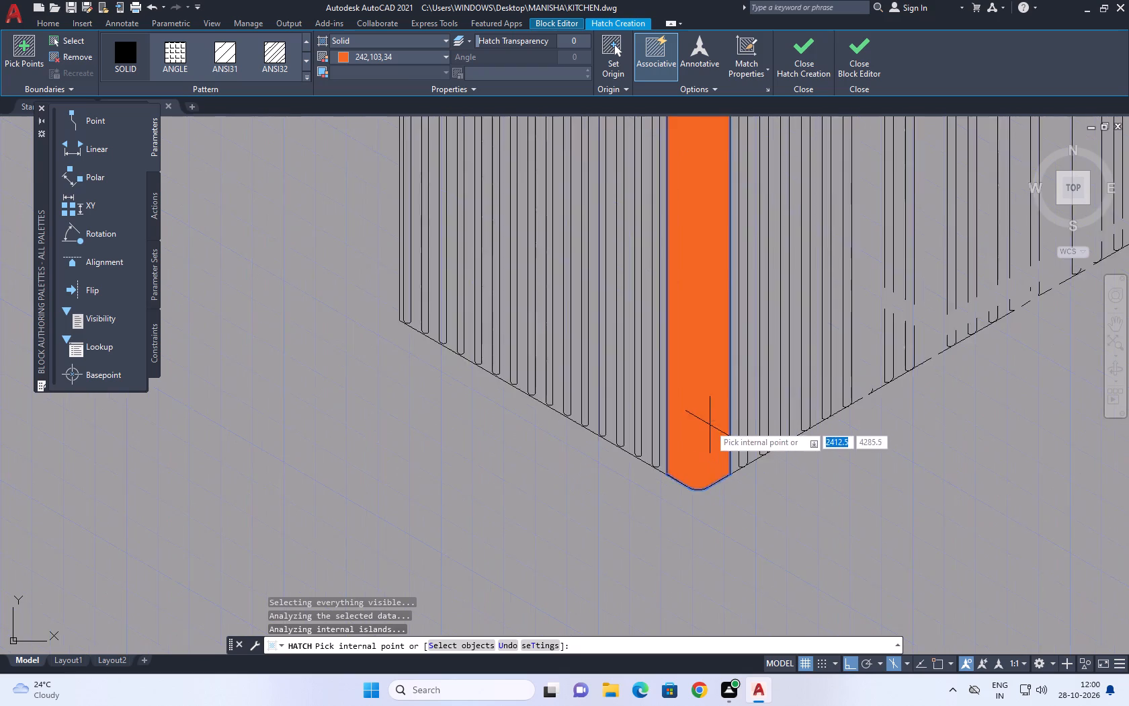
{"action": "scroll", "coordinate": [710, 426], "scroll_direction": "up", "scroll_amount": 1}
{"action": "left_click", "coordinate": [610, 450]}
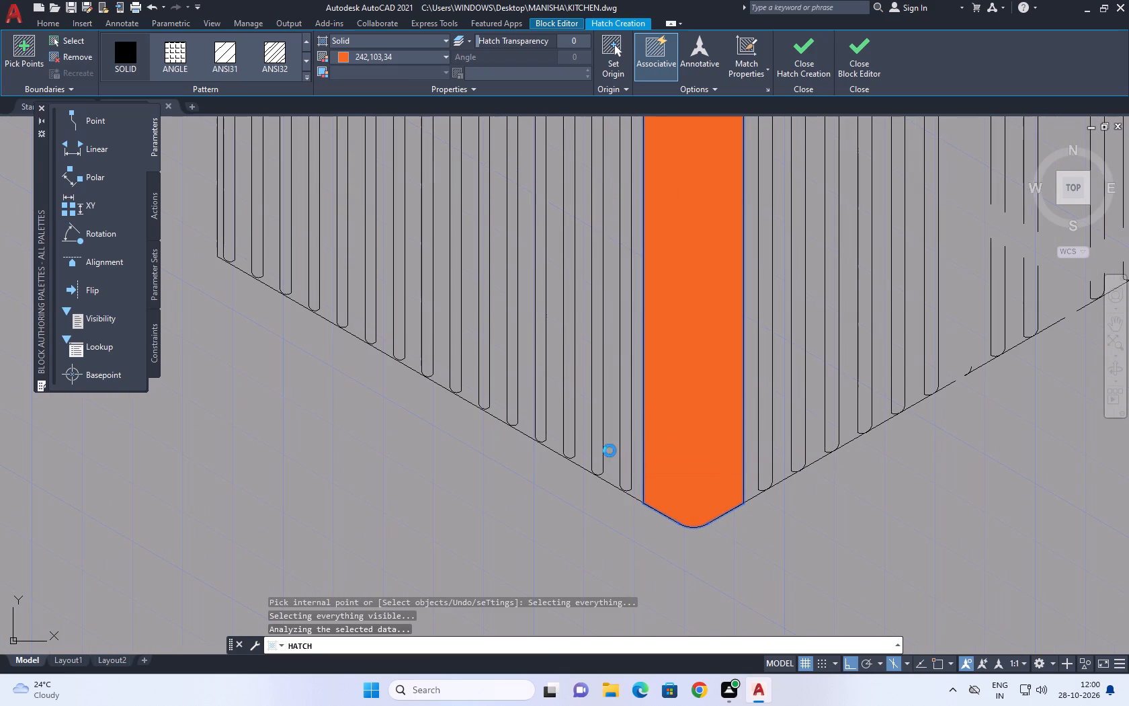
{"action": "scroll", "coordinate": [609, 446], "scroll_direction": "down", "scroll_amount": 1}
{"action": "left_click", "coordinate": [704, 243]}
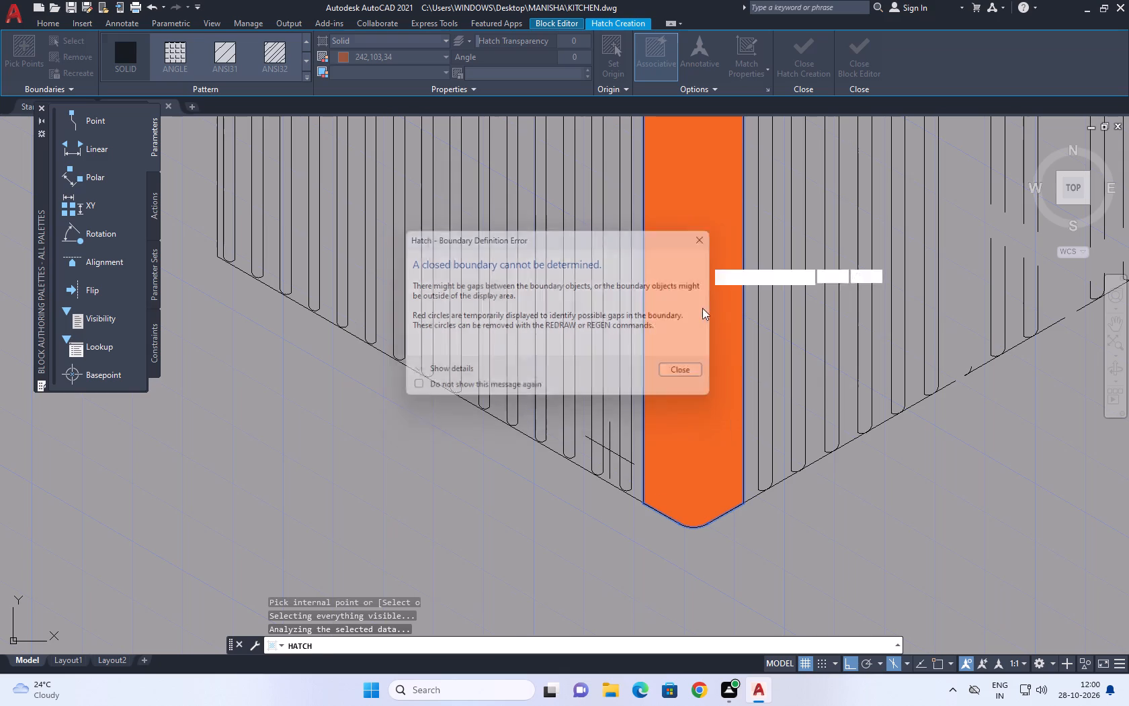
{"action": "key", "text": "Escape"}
Restart the hatch and fill the area between the slats on the island's left face with solid colour 242,103,34.
{"action": "scroll", "coordinate": [736, 446], "scroll_direction": "down", "scroll_amount": 3}
{"action": "key", "text": "space"}
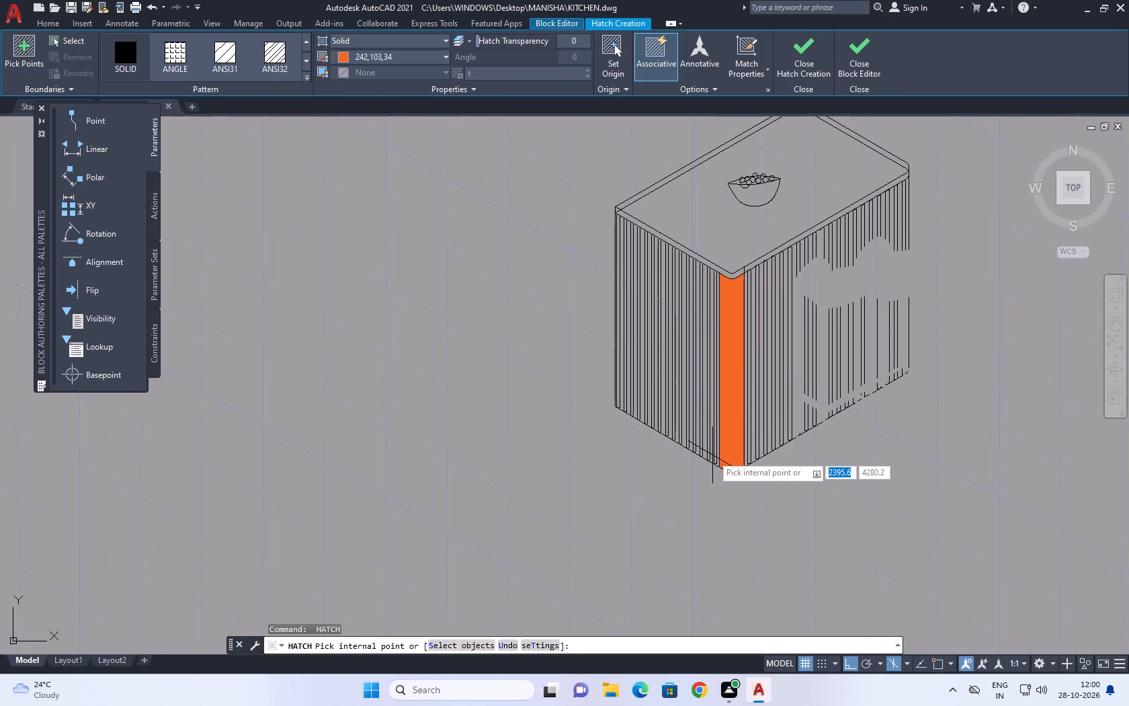
{"action": "left_click", "coordinate": [711, 454]}
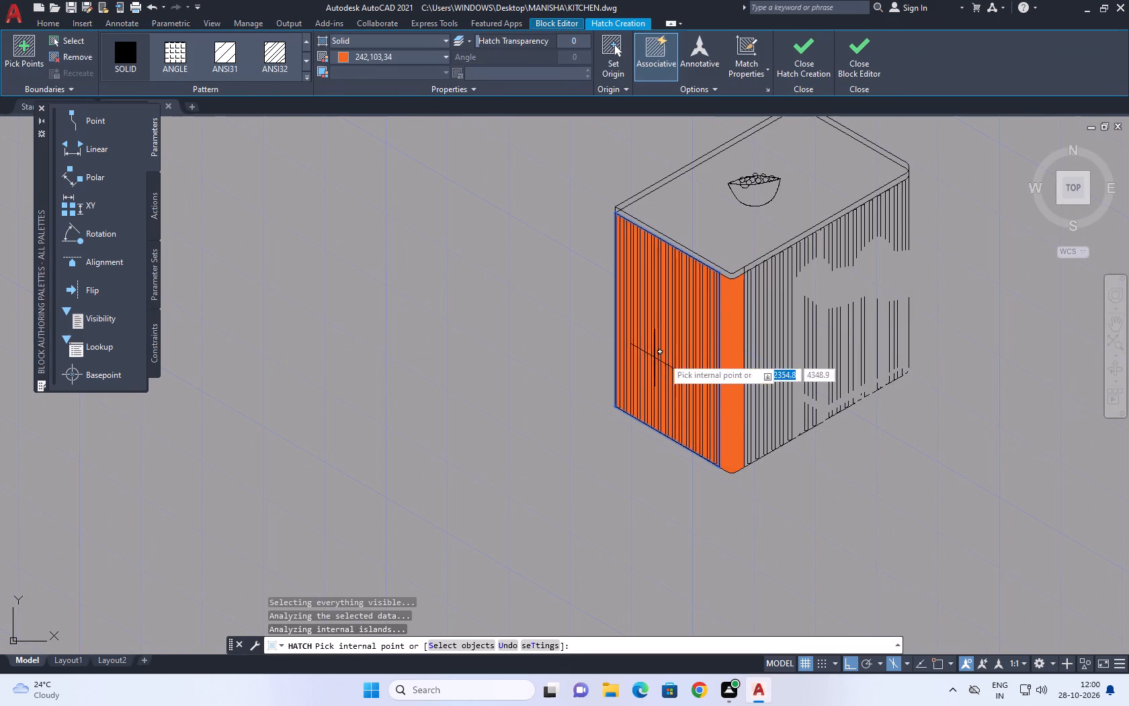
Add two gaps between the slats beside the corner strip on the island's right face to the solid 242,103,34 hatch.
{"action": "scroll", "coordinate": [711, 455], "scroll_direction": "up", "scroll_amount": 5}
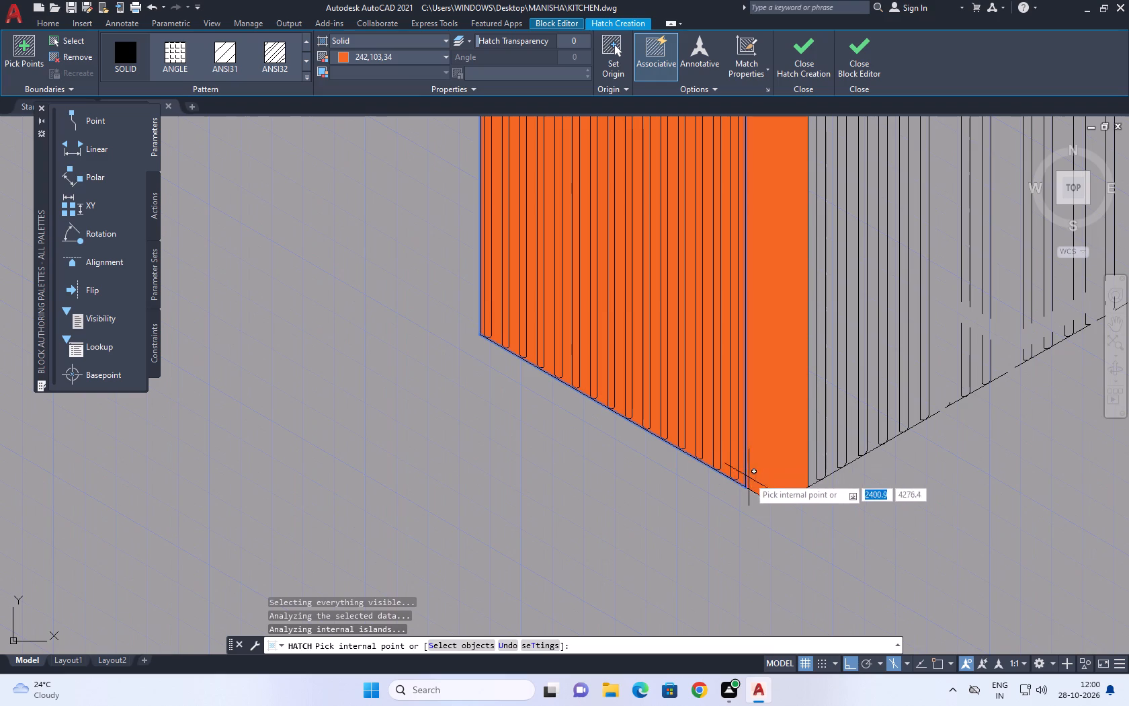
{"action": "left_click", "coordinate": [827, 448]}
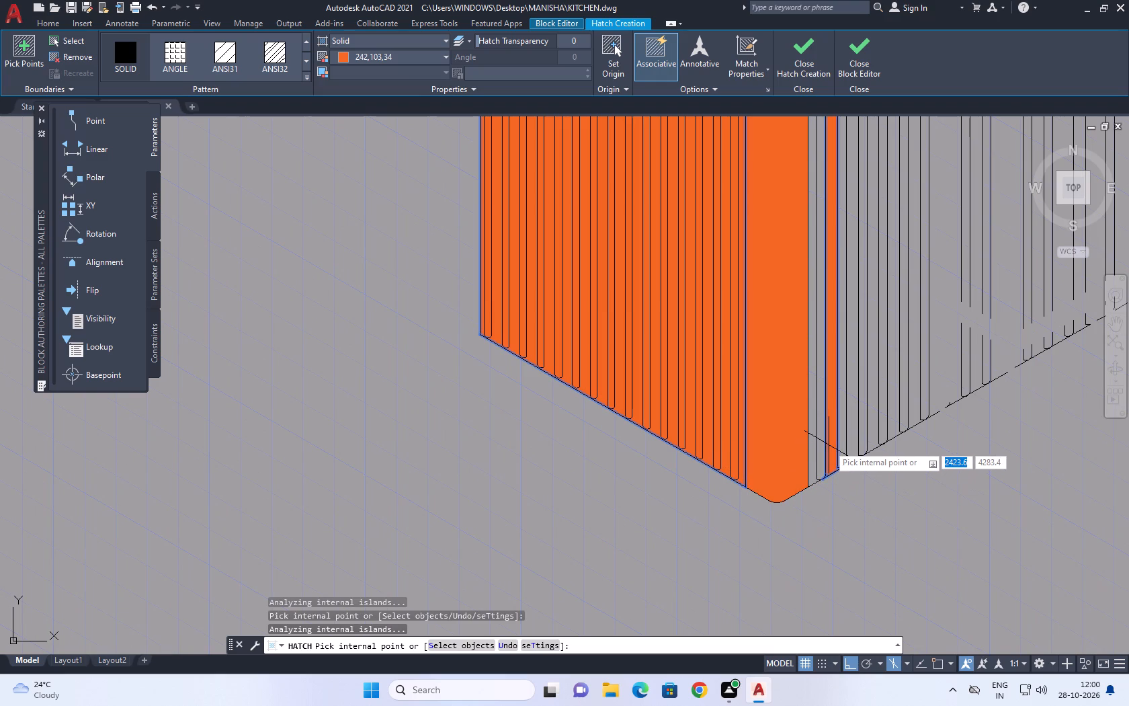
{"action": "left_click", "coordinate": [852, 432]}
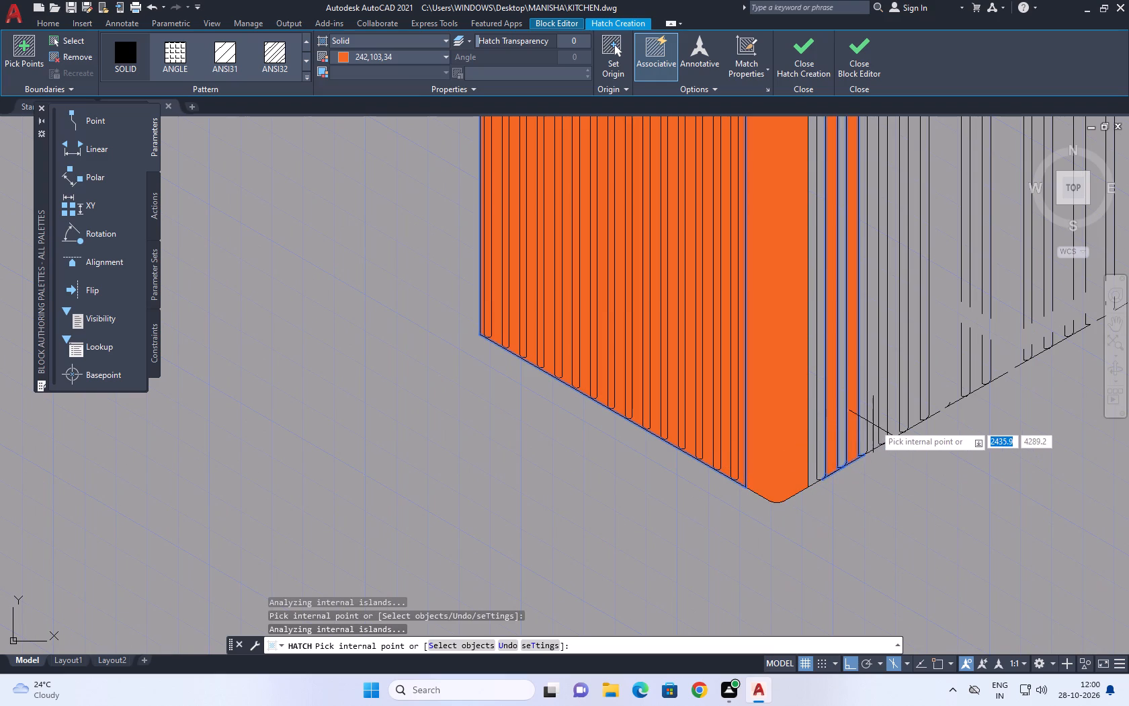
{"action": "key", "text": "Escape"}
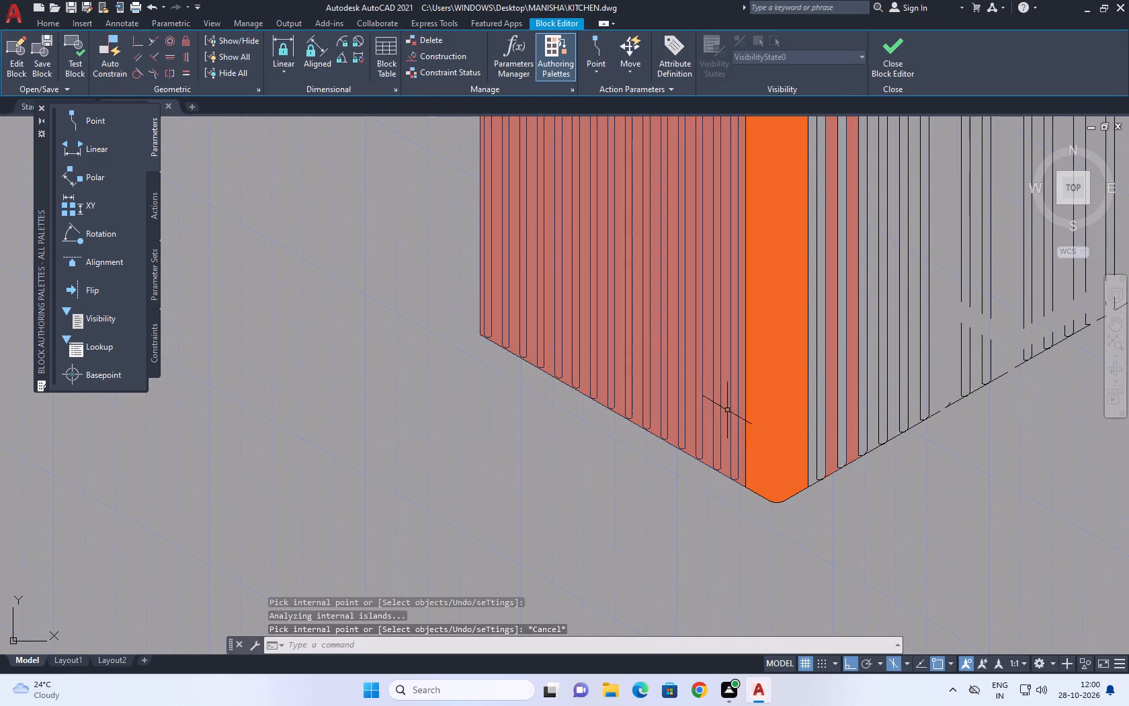
Erase the orange hatch covering the island's left face and the two right-face gaps, keeping the corner strip's fill.
{"action": "left_click", "coordinate": [726, 410]}
{"action": "key", "text": "Delete"}
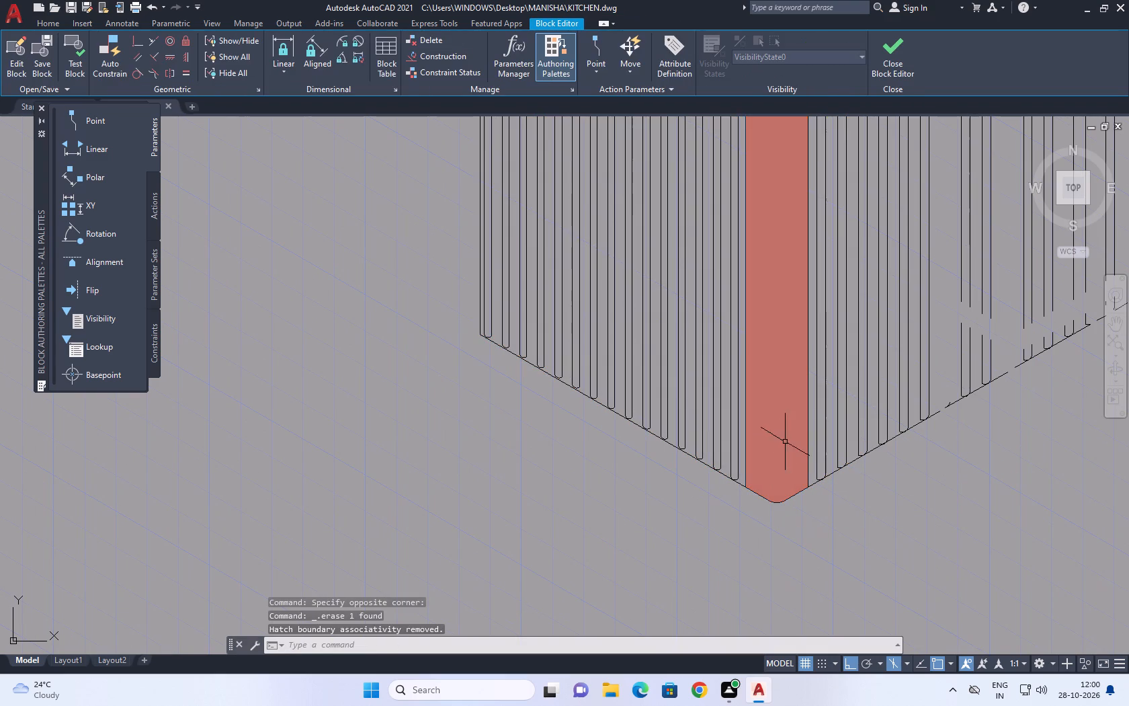
Fill the gaps between the complete slats beside the corner strip on the island's right face with solid hatch 242,103,34.
{"action": "middle_click_drag", "start_coordinate": [785, 440], "coordinate": [640, 430]}
{"action": "key", "text": "h"}
{"action": "key", "text": "space"}
{"action": "scroll", "coordinate": [681, 422], "scroll_direction": "down", "scroll_amount": 4}
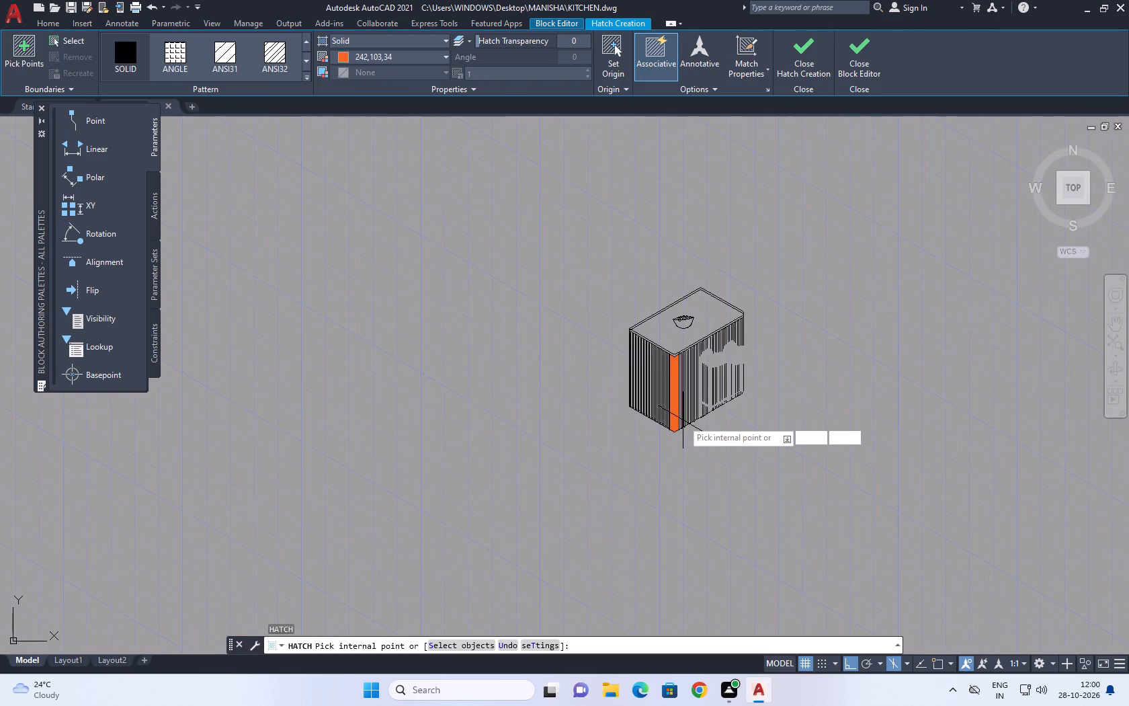
{"action": "scroll", "coordinate": [689, 409], "scroll_direction": "up", "scroll_amount": 6}
{"action": "left_click", "coordinate": [673, 422]}
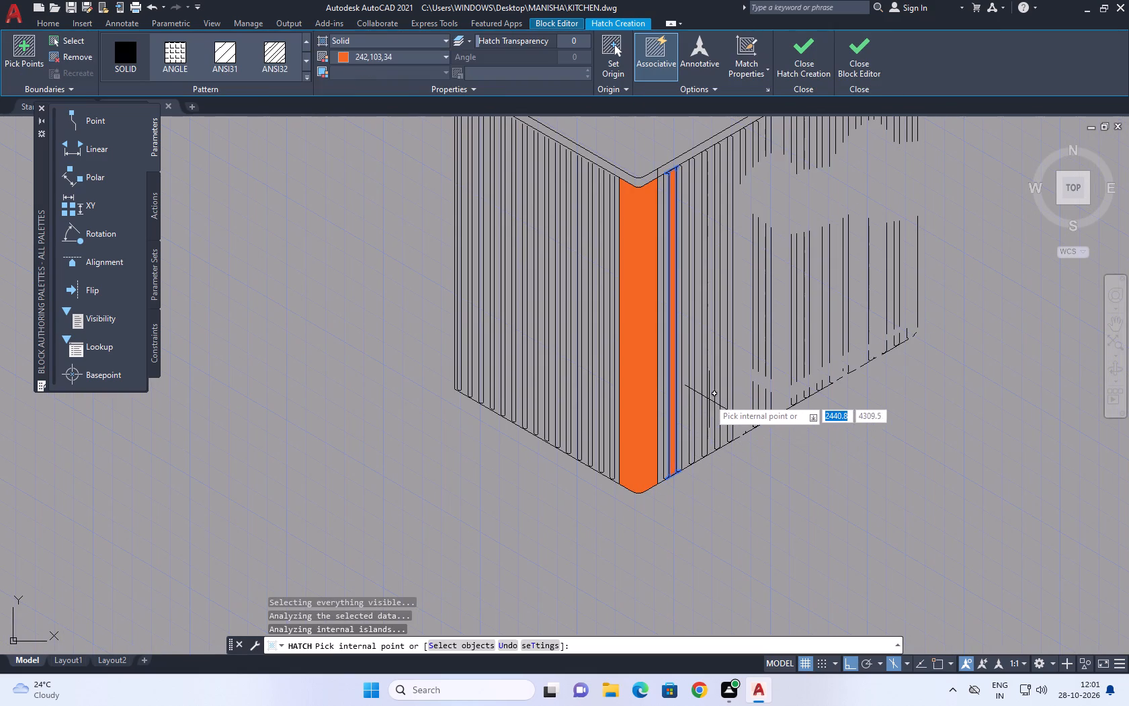
{"action": "scroll", "coordinate": [685, 405], "scroll_direction": "up", "scroll_amount": 2}
{"action": "scroll", "coordinate": [685, 405], "scroll_direction": "down", "scroll_amount": 2}
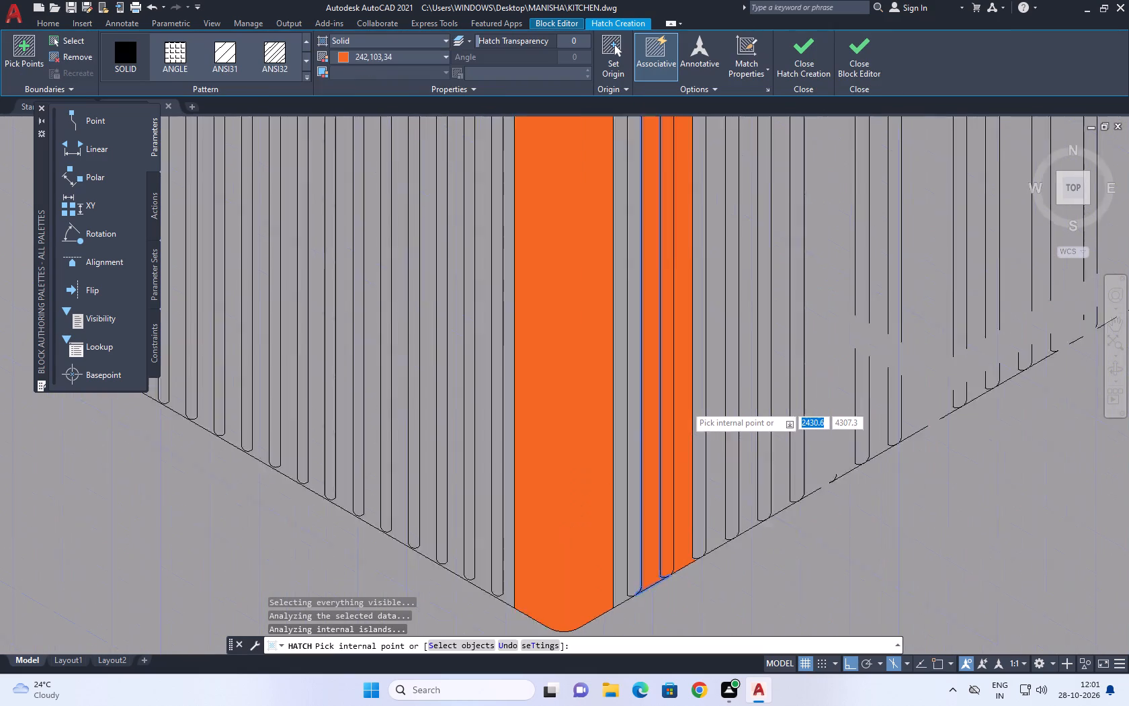
{"action": "scroll", "coordinate": [685, 405], "scroll_direction": "down", "scroll_amount": 1}
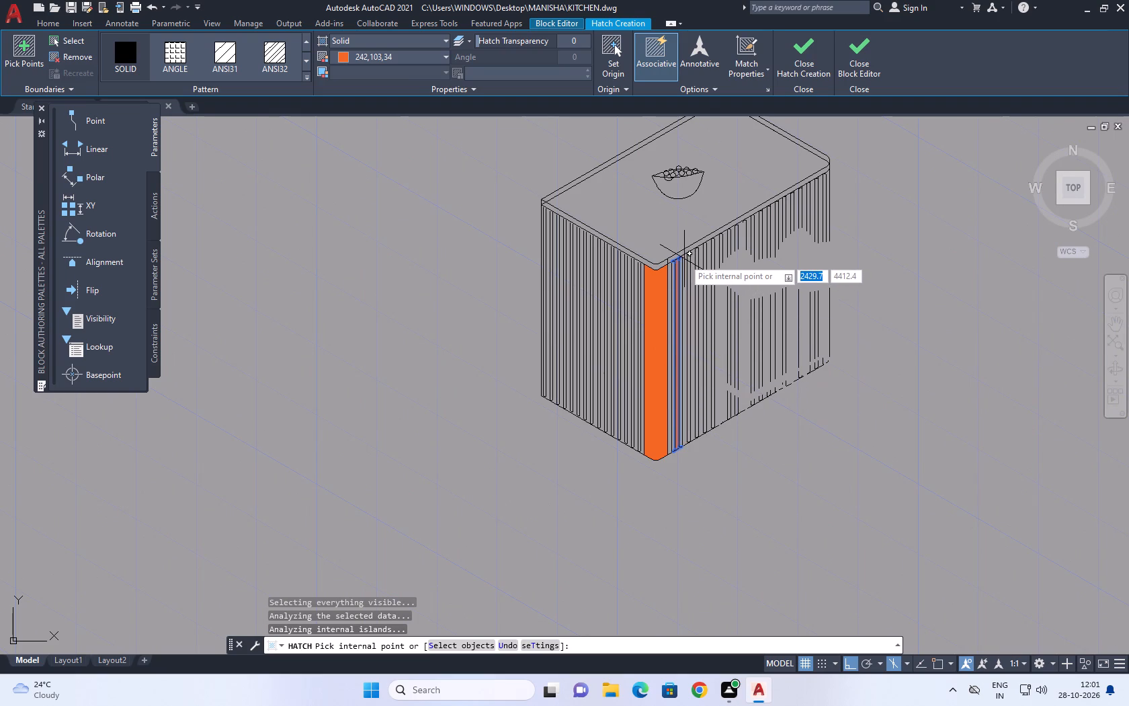
{"action": "left_click", "coordinate": [683, 259]}
{"action": "scroll", "coordinate": [699, 259], "scroll_direction": "up", "scroll_amount": 1}
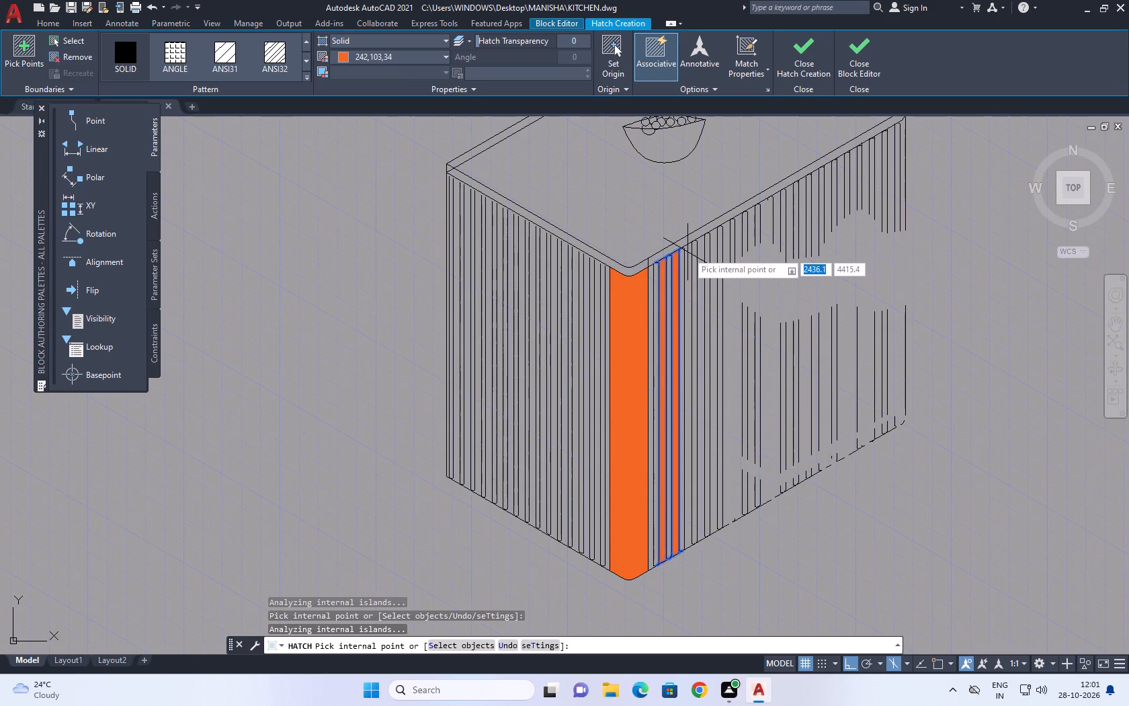
{"action": "left_click", "coordinate": [687, 252]}
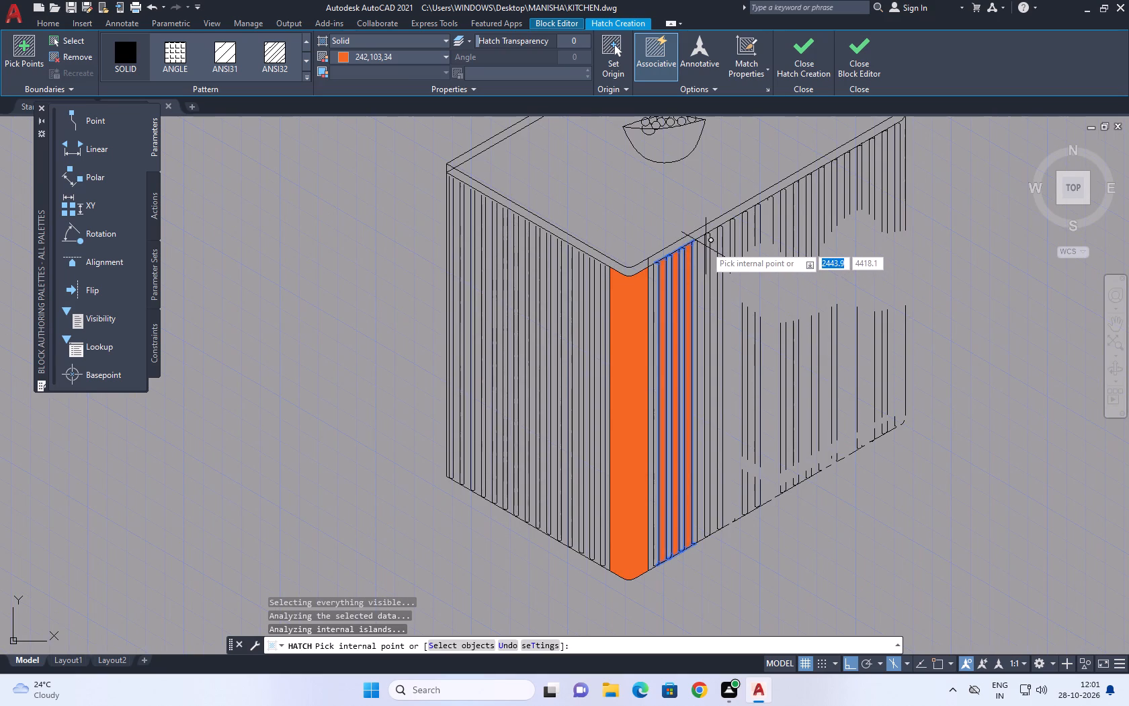
{"action": "left_click", "coordinate": [706, 246]}
{"action": "left_click", "coordinate": [703, 245]}
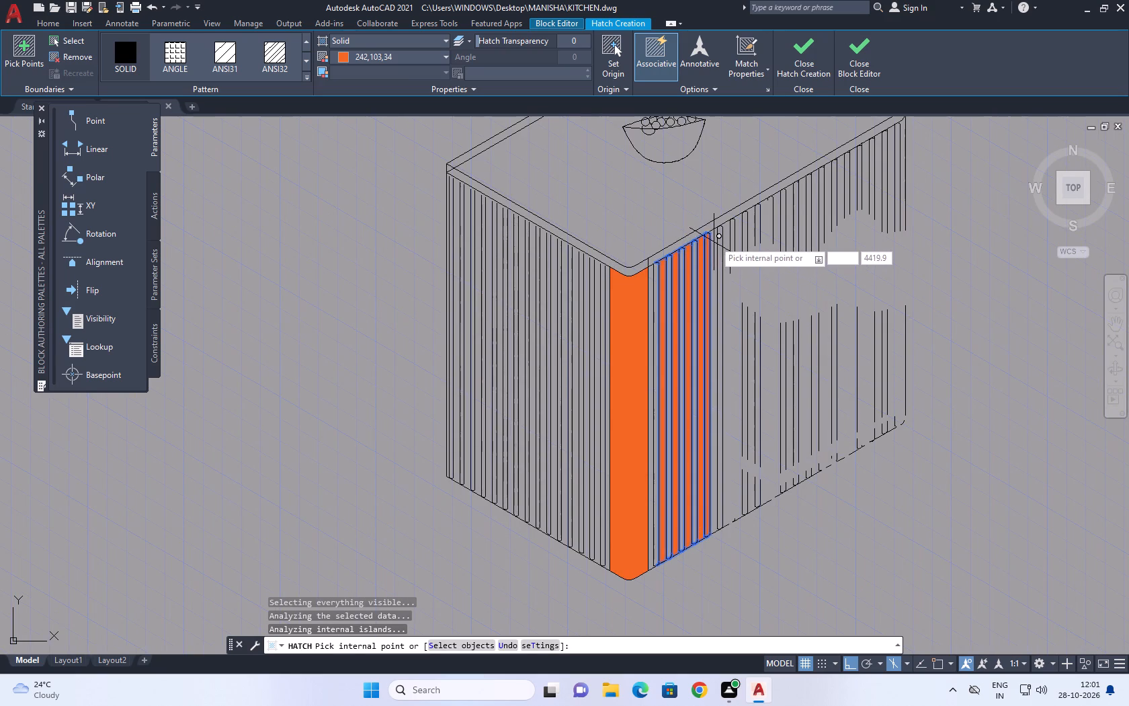
{"action": "left_click", "coordinate": [714, 240]}
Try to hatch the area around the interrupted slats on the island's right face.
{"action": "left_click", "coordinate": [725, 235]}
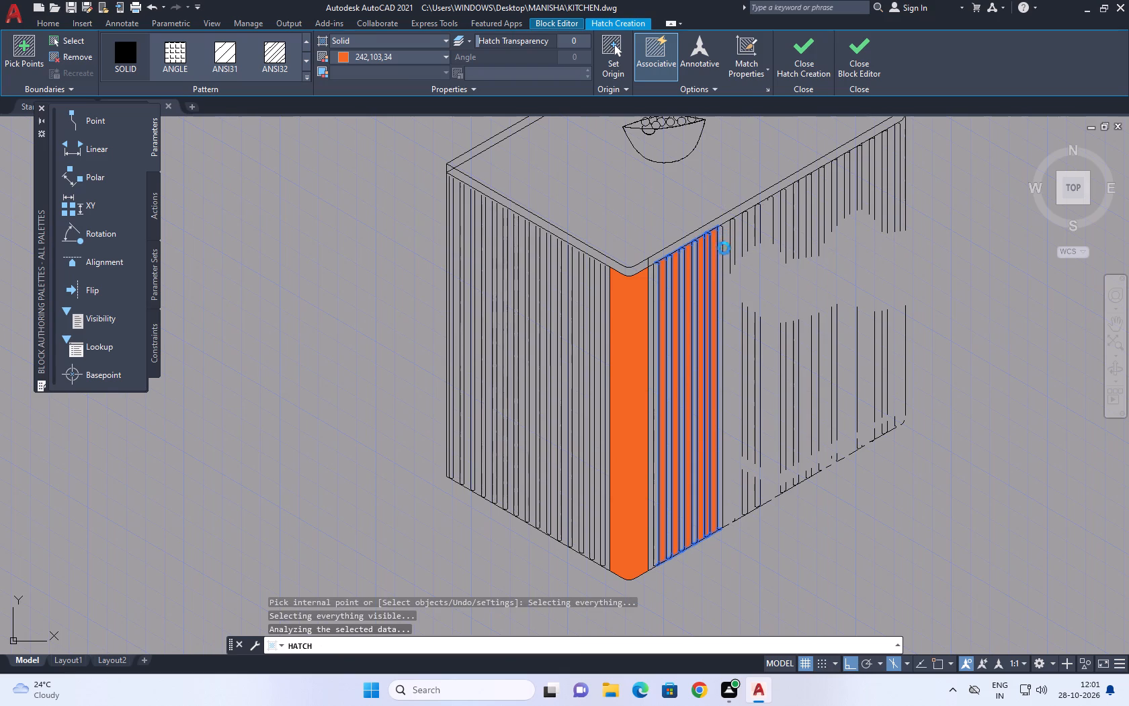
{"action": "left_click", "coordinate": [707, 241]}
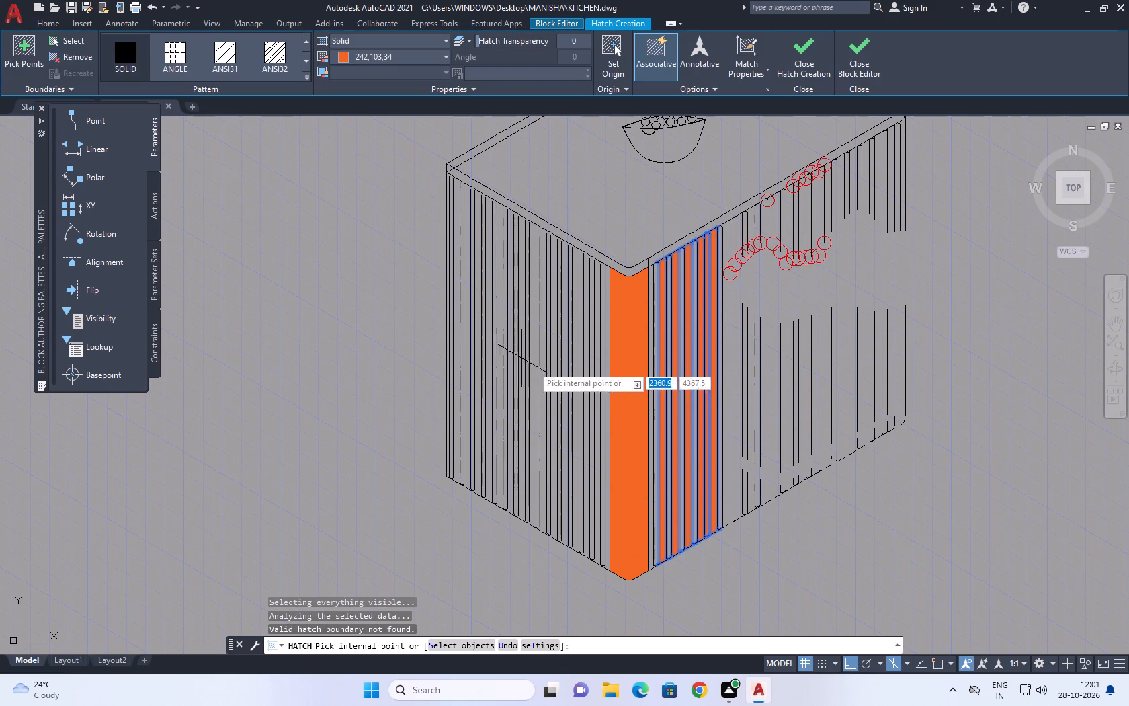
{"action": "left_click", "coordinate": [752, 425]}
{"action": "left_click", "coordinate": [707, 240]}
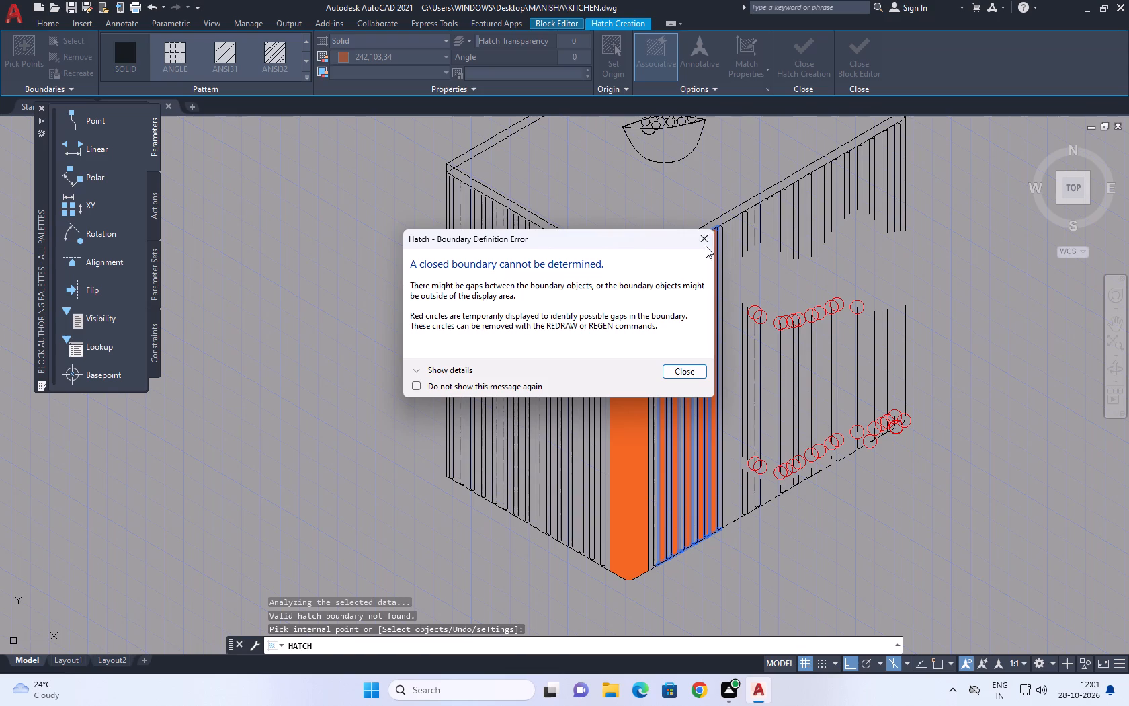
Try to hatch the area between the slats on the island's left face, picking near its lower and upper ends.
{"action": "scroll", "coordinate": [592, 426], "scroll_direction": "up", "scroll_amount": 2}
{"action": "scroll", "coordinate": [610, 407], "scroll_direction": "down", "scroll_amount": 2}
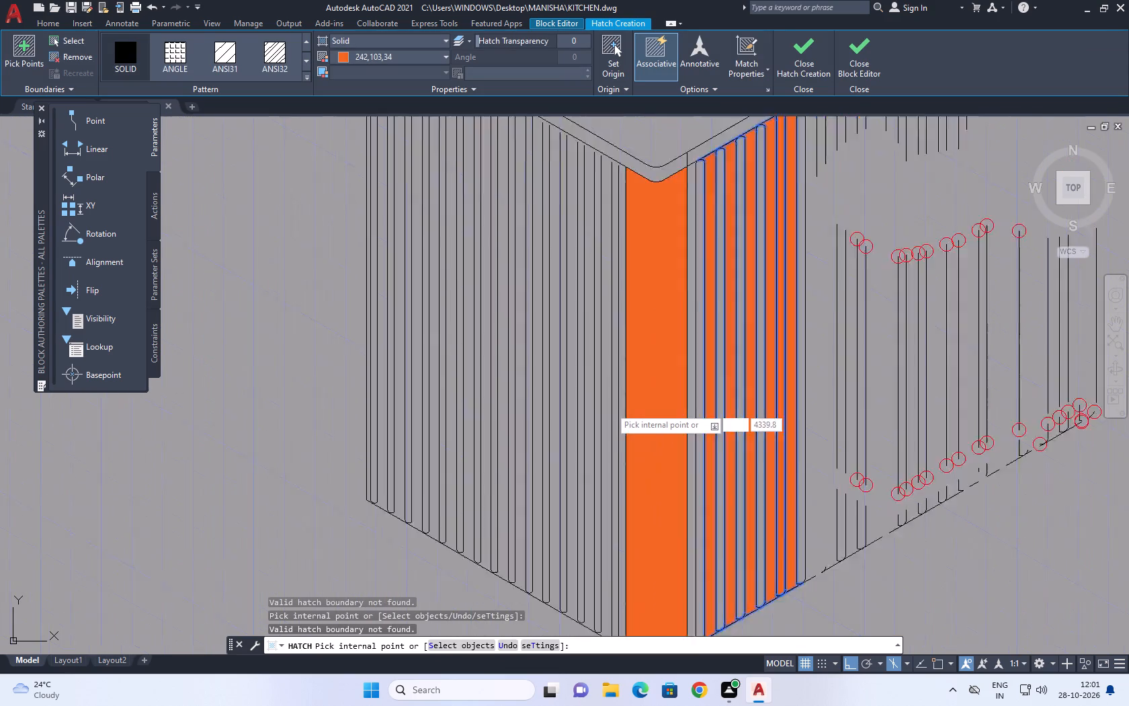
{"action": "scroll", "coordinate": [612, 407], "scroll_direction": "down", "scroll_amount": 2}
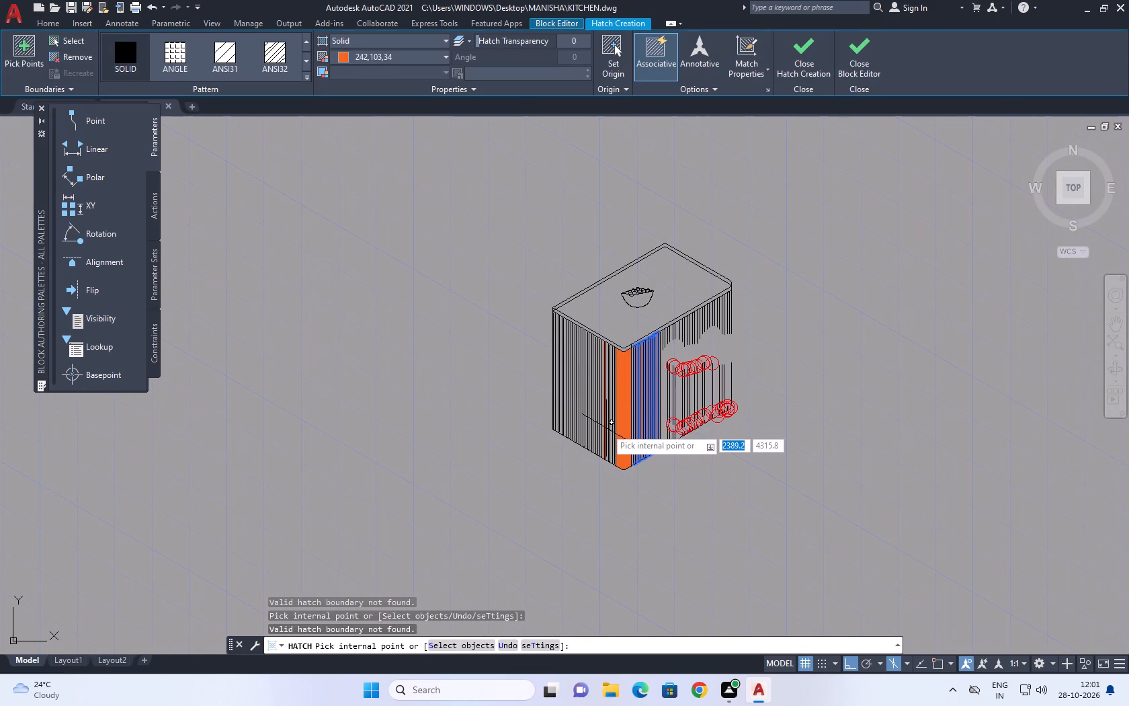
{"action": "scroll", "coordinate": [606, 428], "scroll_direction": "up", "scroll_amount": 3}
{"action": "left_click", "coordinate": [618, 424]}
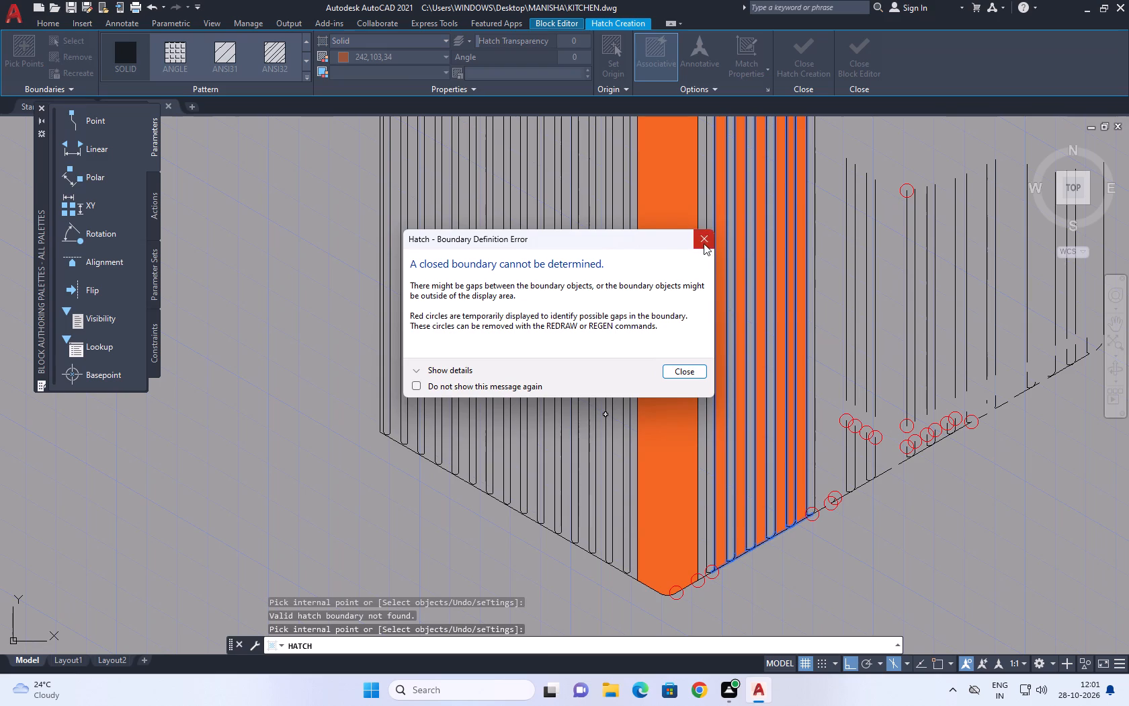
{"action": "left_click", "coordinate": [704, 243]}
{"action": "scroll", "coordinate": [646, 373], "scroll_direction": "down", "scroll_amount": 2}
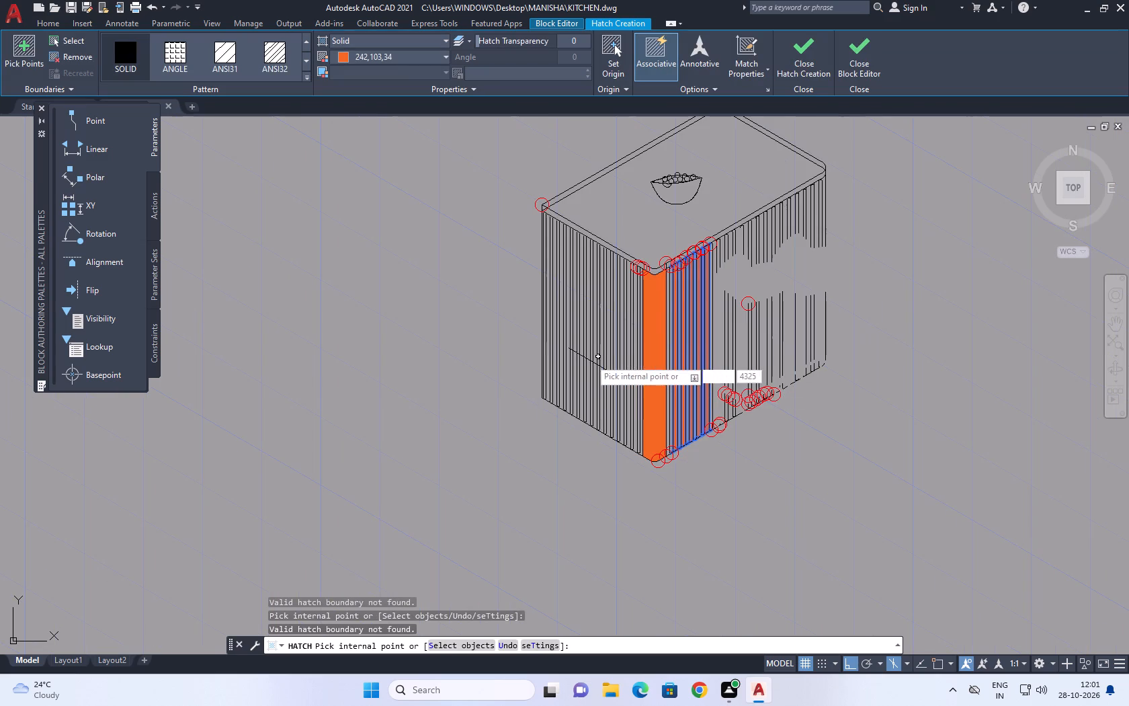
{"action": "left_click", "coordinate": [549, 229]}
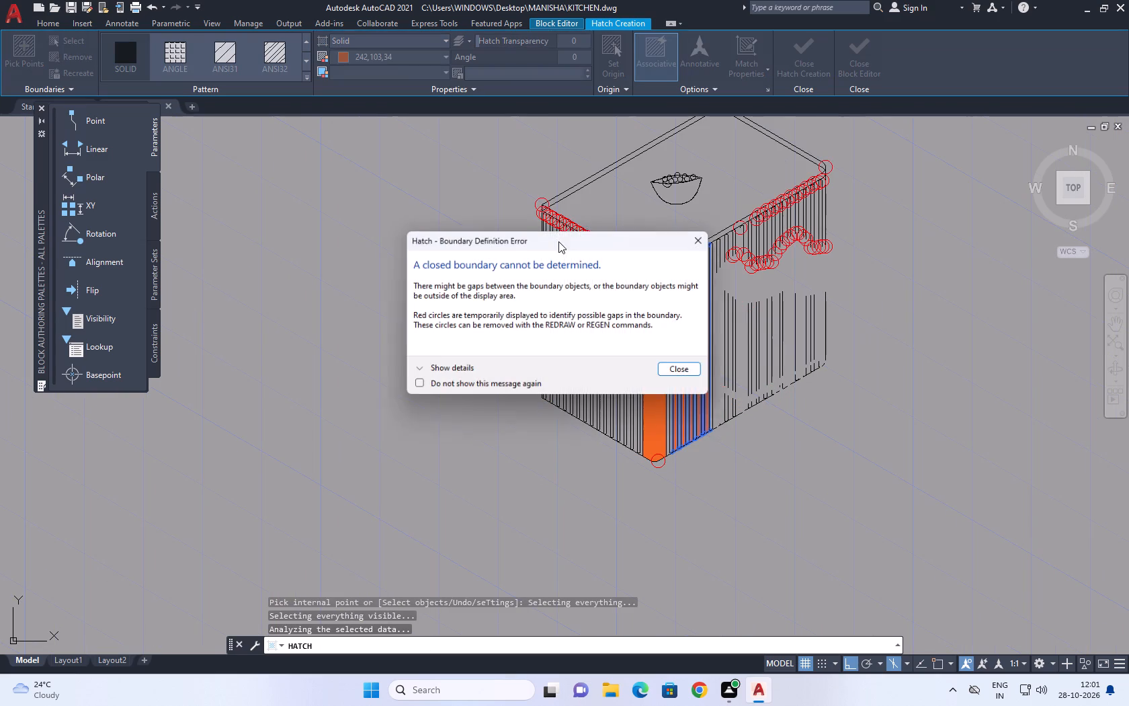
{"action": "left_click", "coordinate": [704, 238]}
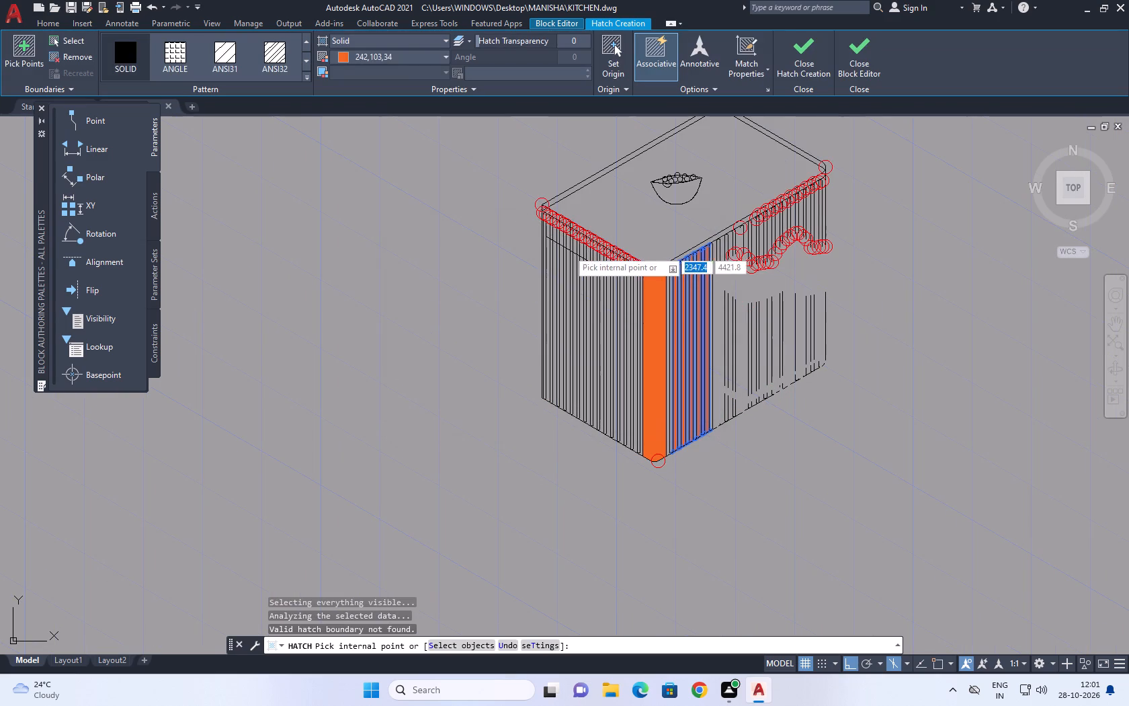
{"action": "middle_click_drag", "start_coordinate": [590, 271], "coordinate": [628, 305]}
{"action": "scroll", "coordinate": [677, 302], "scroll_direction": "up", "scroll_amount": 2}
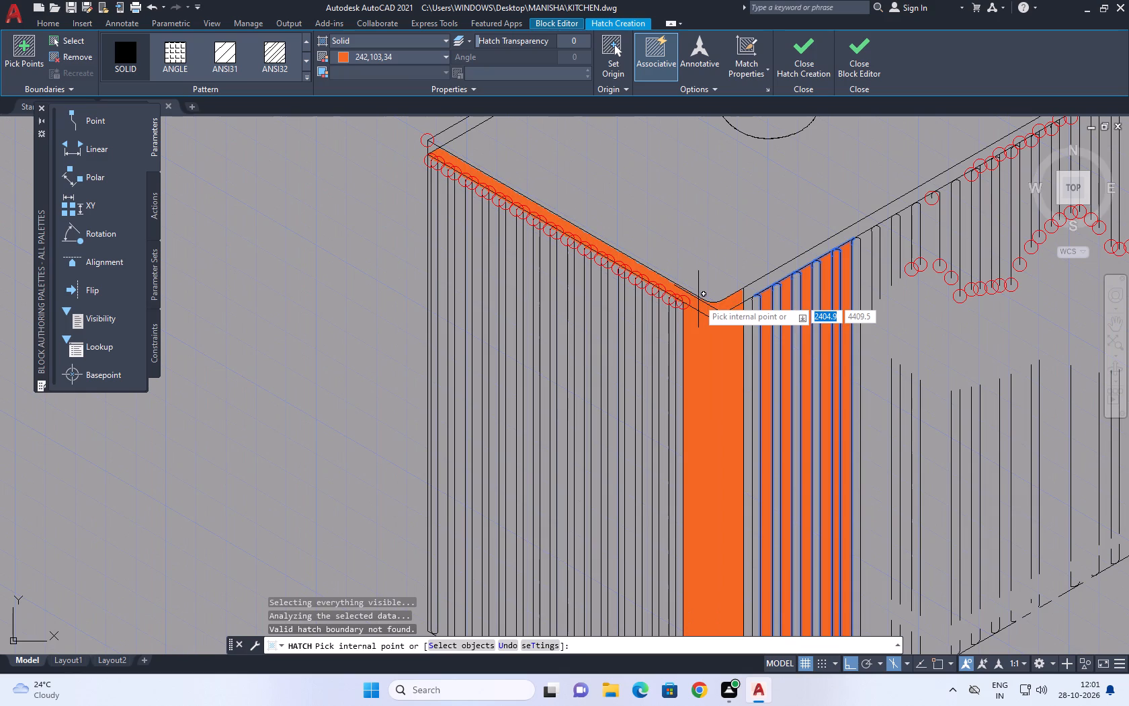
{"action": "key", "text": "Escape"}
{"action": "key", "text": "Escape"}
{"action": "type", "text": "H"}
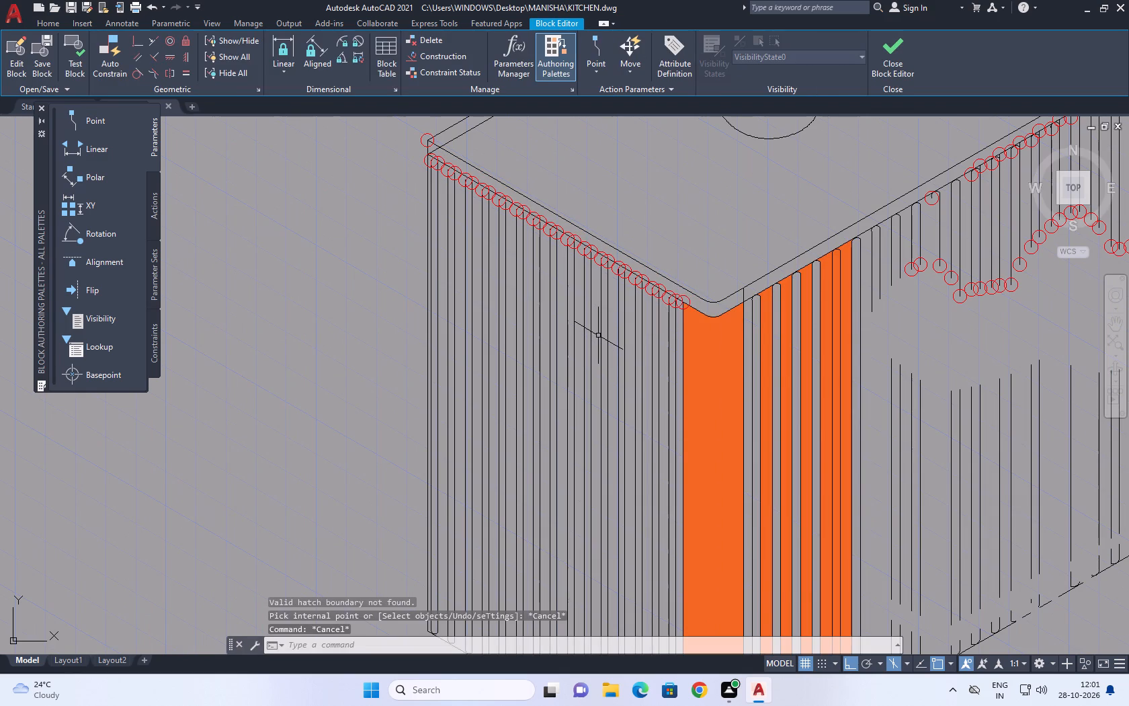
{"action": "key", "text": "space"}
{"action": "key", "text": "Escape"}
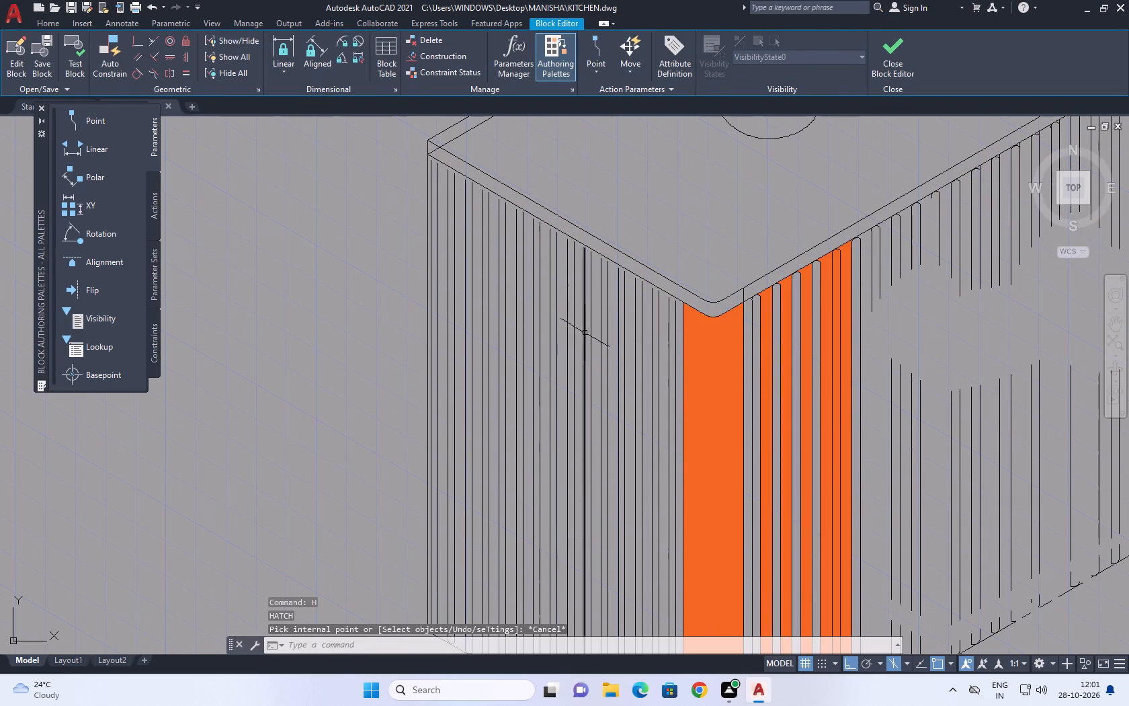
Draw a three-point arc joining the upper ends of the left face's slat lines nearest the corner strip.
{"action": "middle_click_drag", "start_coordinate": [585, 334], "coordinate": [659, 357]}
{"action": "key", "text": "a"}
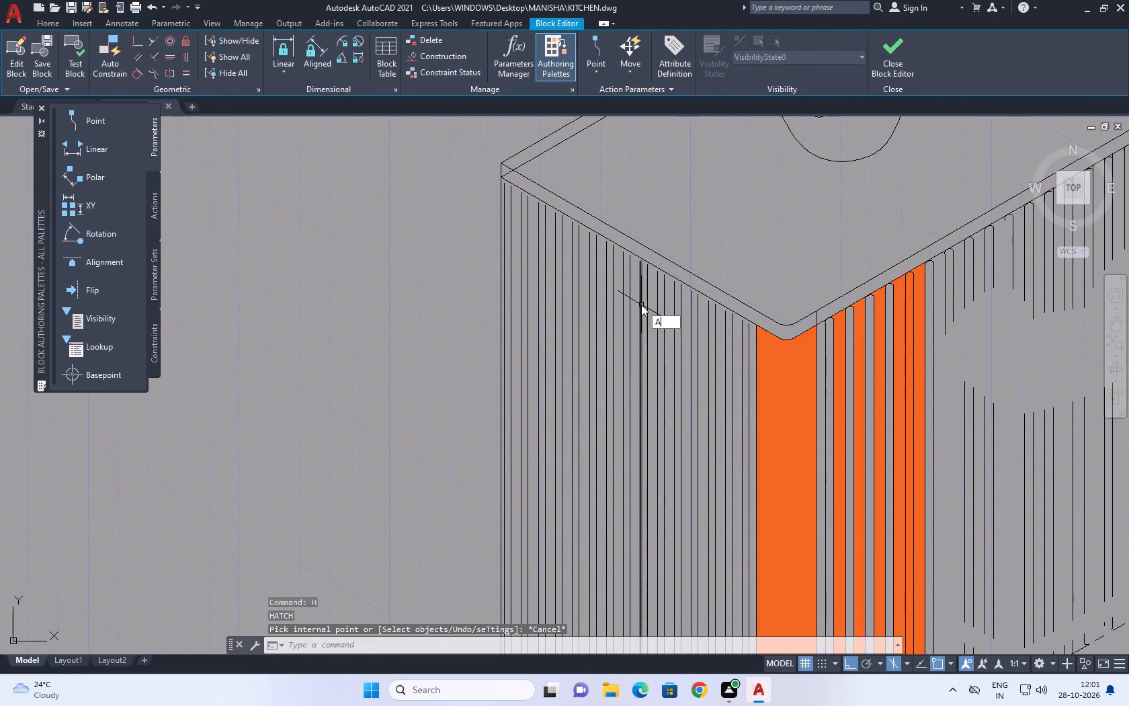
{"action": "key", "text": "space"}
{"action": "scroll", "coordinate": [723, 346], "scroll_direction": "up", "scroll_amount": 2}
{"action": "scroll", "coordinate": [776, 292], "scroll_direction": "up", "scroll_amount": 2}
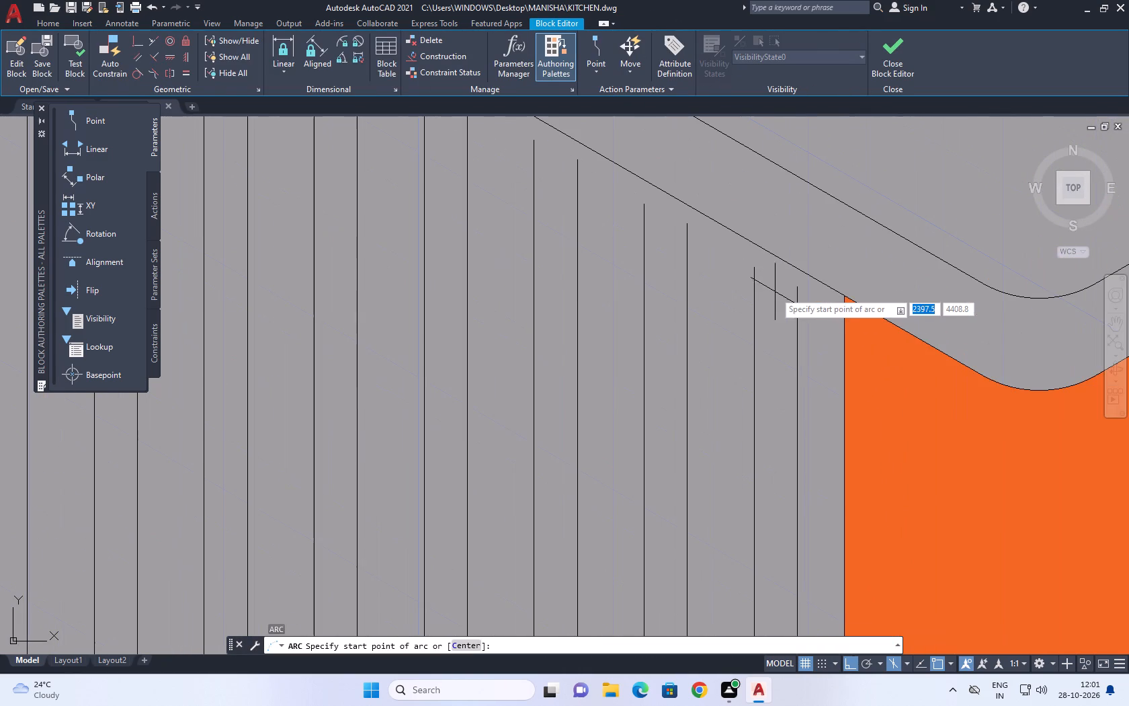
{"action": "left_click", "coordinate": [755, 267]}
{"action": "left_click", "coordinate": [773, 263]}
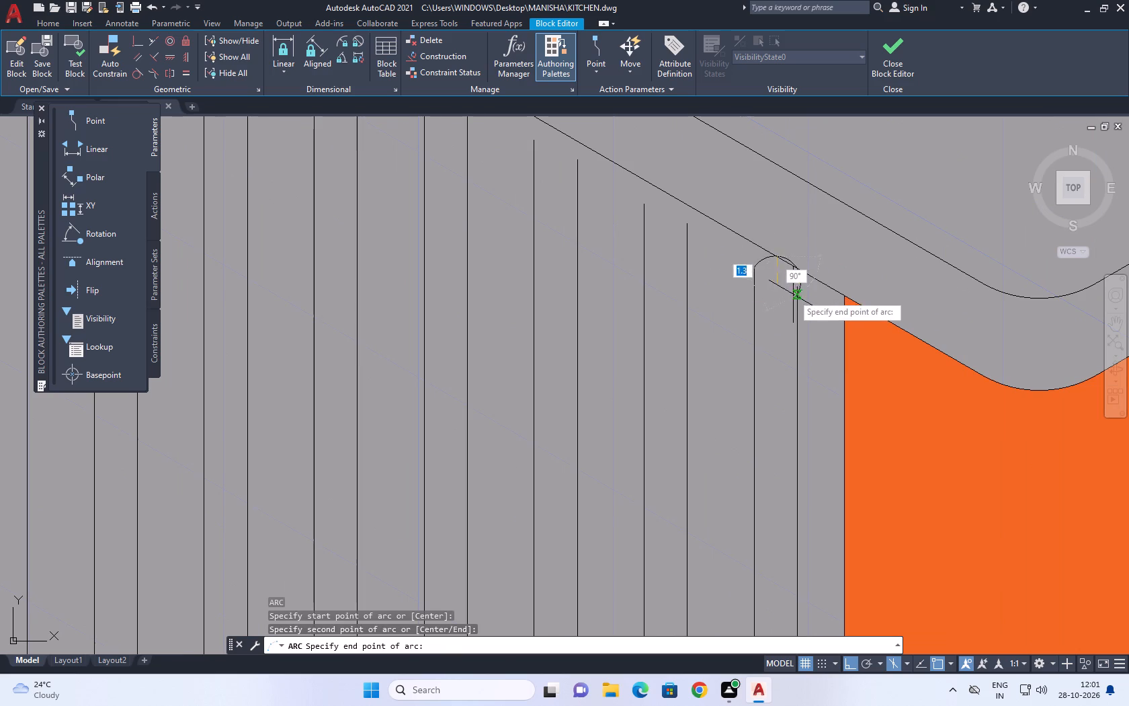
{"action": "left_click", "coordinate": [798, 294]}
Reshape the arc so its crown sits below the countertop edge and its end meets the slat line's upper endpoint.
{"action": "scroll", "coordinate": [785, 292], "scroll_direction": "up", "scroll_amount": 1}
{"action": "left_click", "coordinate": [821, 276]}
{"action": "scroll", "coordinate": [821, 276], "scroll_direction": "up", "scroll_amount": 1}
{"action": "left_click_drag", "start_coordinate": [796, 272], "coordinate": [778, 268]}
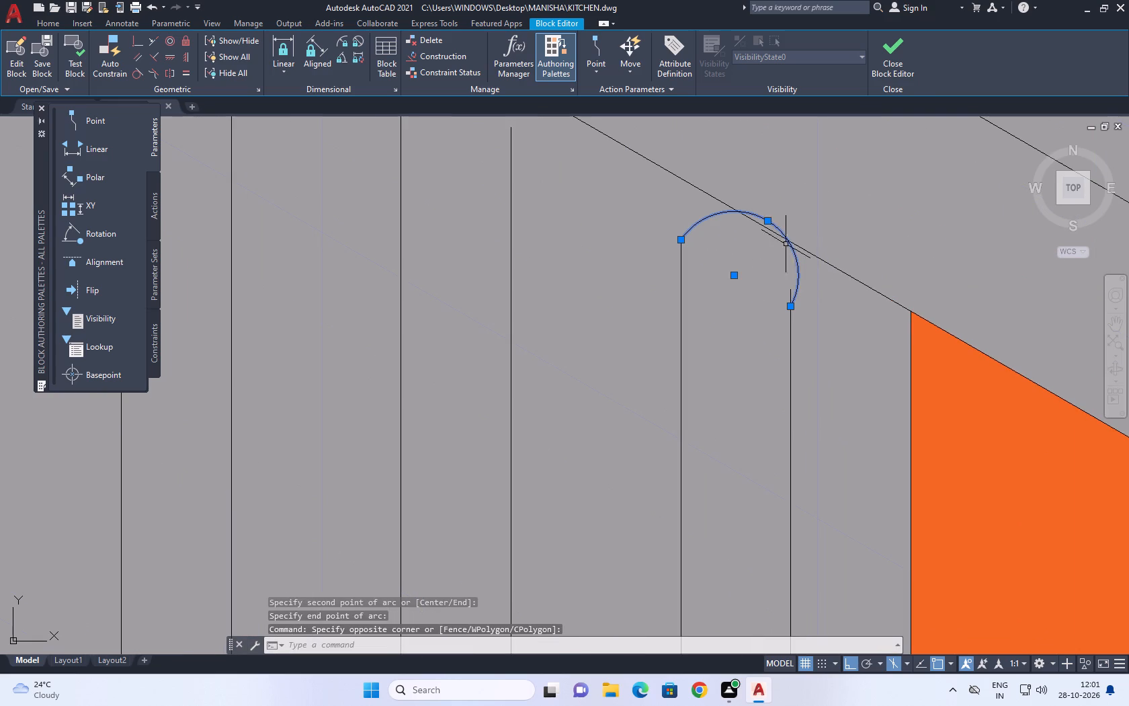
{"action": "left_click", "coordinate": [767, 221]}
{"action": "left_click", "coordinate": [751, 237]}
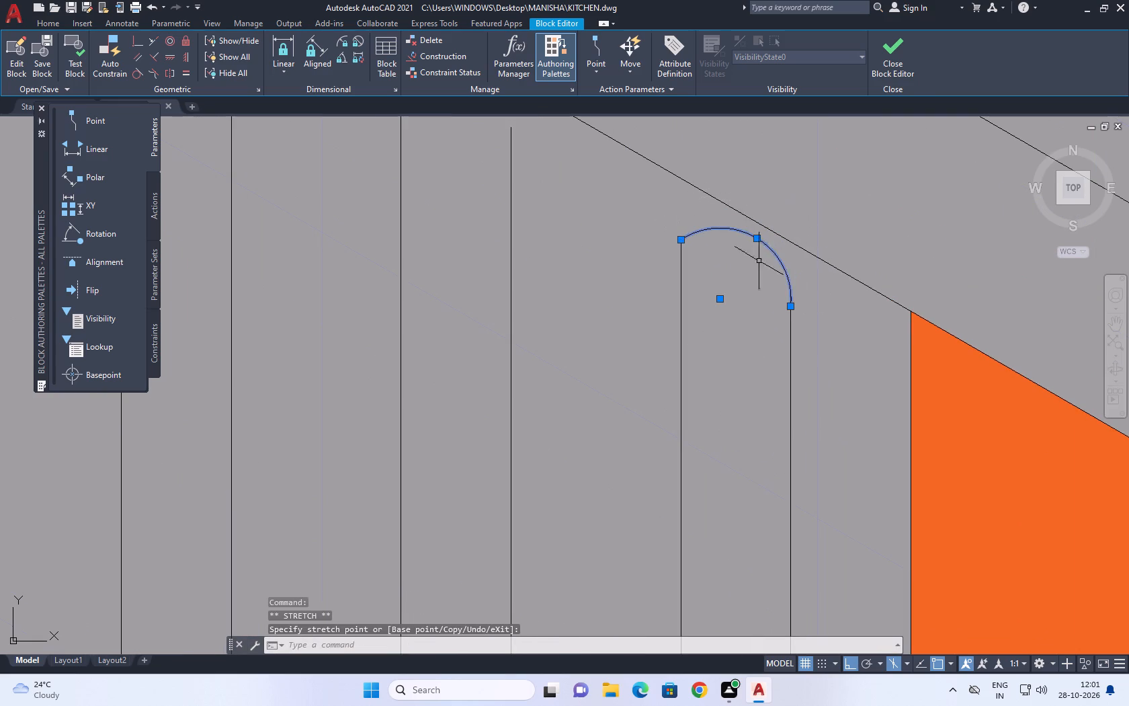
{"action": "scroll", "coordinate": [796, 291], "scroll_direction": "up", "scroll_amount": 3}
{"action": "left_click_drag", "start_coordinate": [782, 329], "coordinate": [782, 320]}
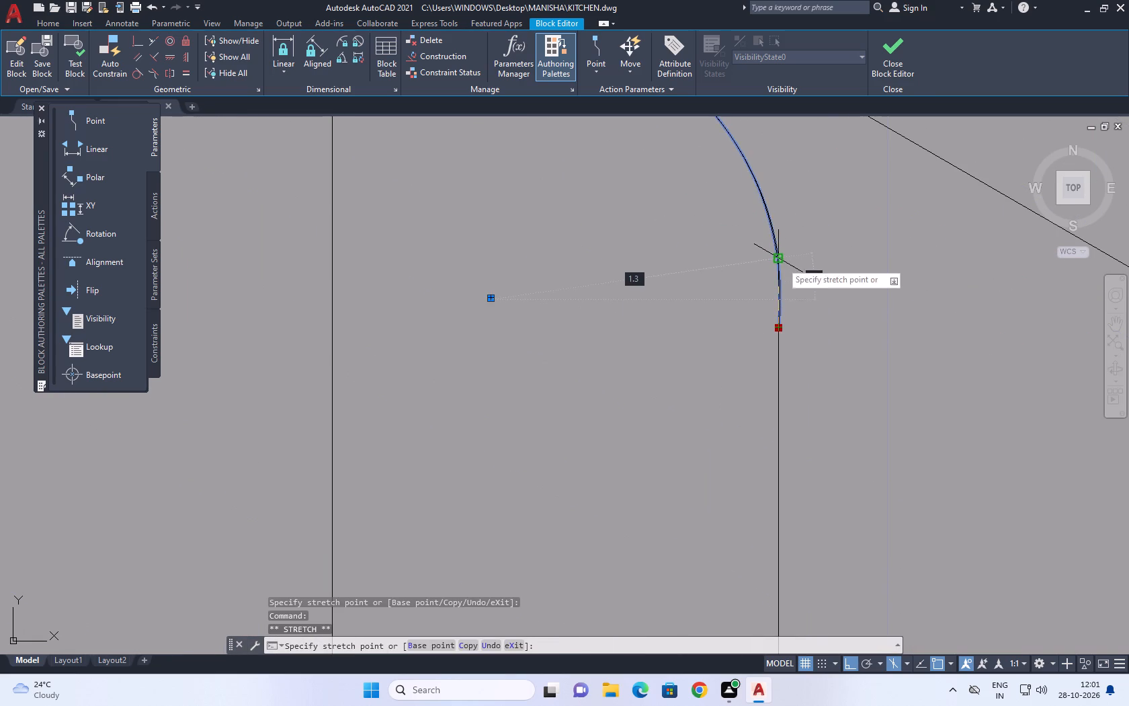
{"action": "left_click_drag", "start_coordinate": [780, 259], "coordinate": [780, 267]}
Copy the arc from its slat-line endpoint onto the tops of the next four slats along the island's left face.
{"action": "scroll", "coordinate": [811, 325], "scroll_direction": "down", "scroll_amount": 4}
{"action": "key", "text": "c"}
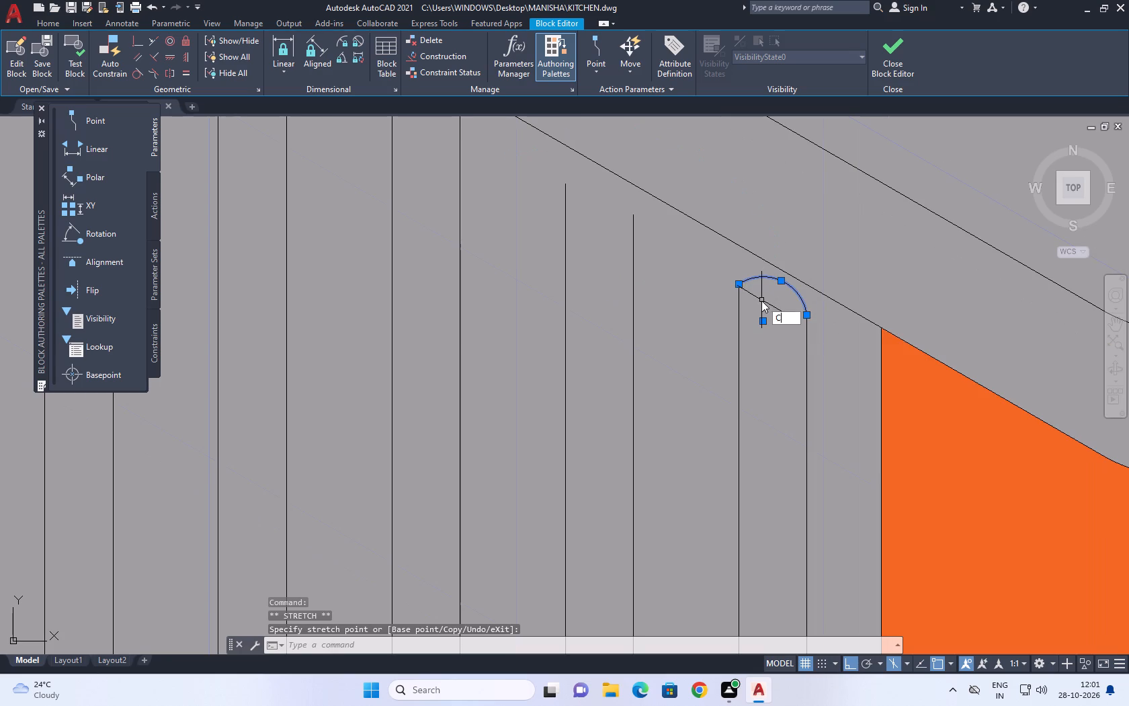
{"action": "key", "text": "o"}
{"action": "key", "text": "space"}
{"action": "left_click", "coordinate": [803, 317]}
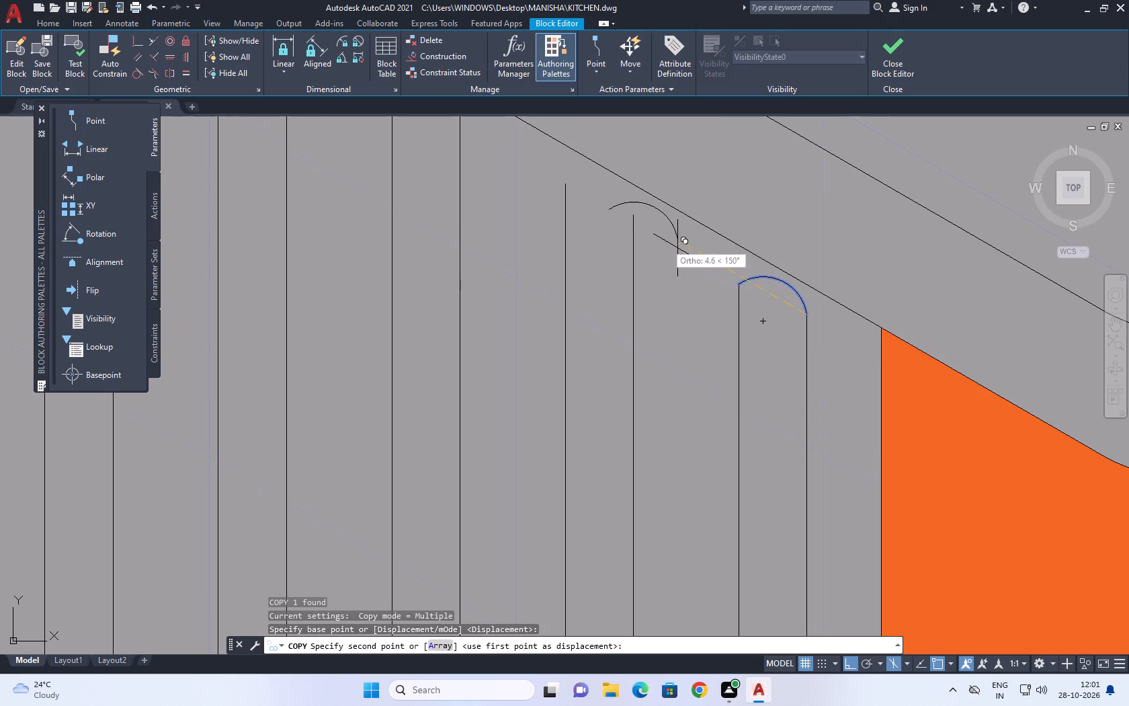
{"action": "left_click", "coordinate": [630, 214]}
{"action": "middle_click_drag", "start_coordinate": [630, 212], "coordinate": [862, 392]}
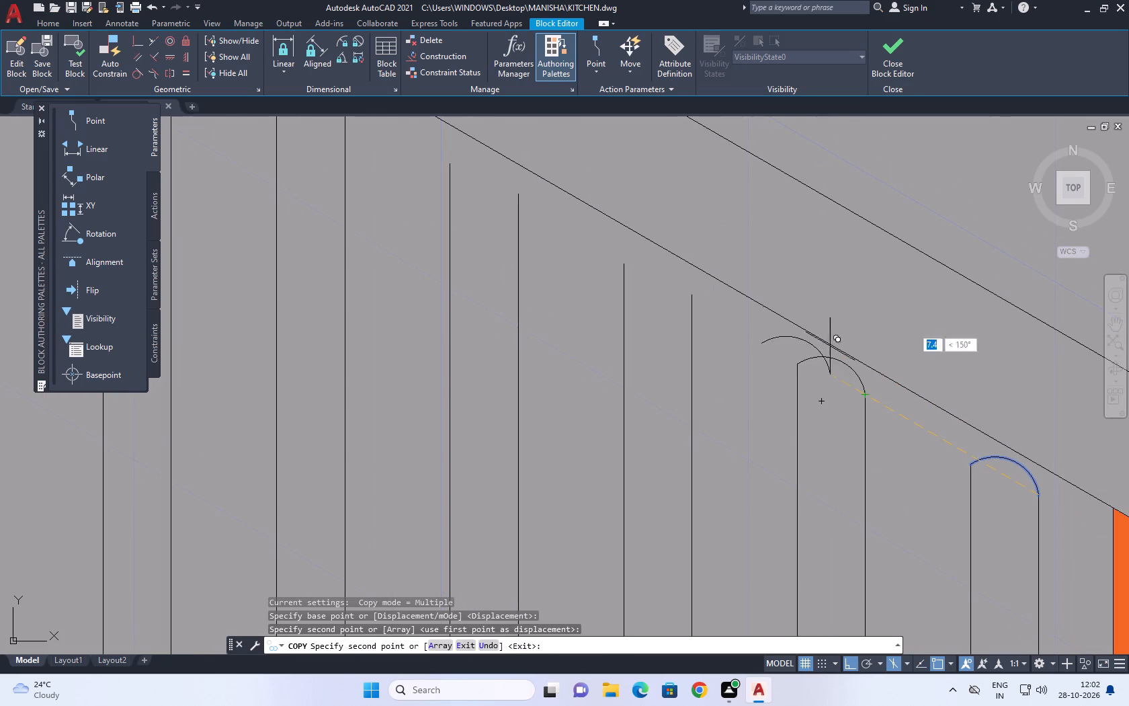
{"action": "left_click", "coordinate": [694, 293]}
{"action": "middle_click_drag", "start_coordinate": [636, 216], "coordinate": [765, 379]}
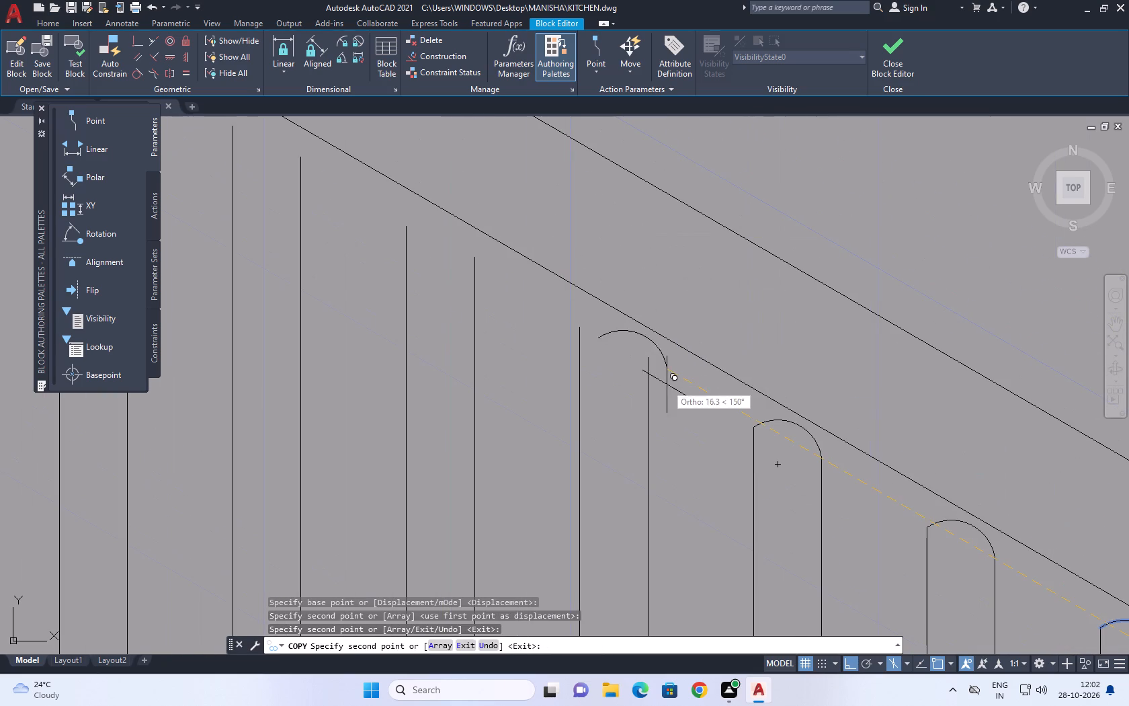
{"action": "left_click", "coordinate": [649, 354]}
{"action": "scroll", "coordinate": [708, 311], "scroll_direction": "down", "scroll_amount": 3}
{"action": "scroll", "coordinate": [657, 316], "scroll_direction": "up", "scroll_amount": 1}
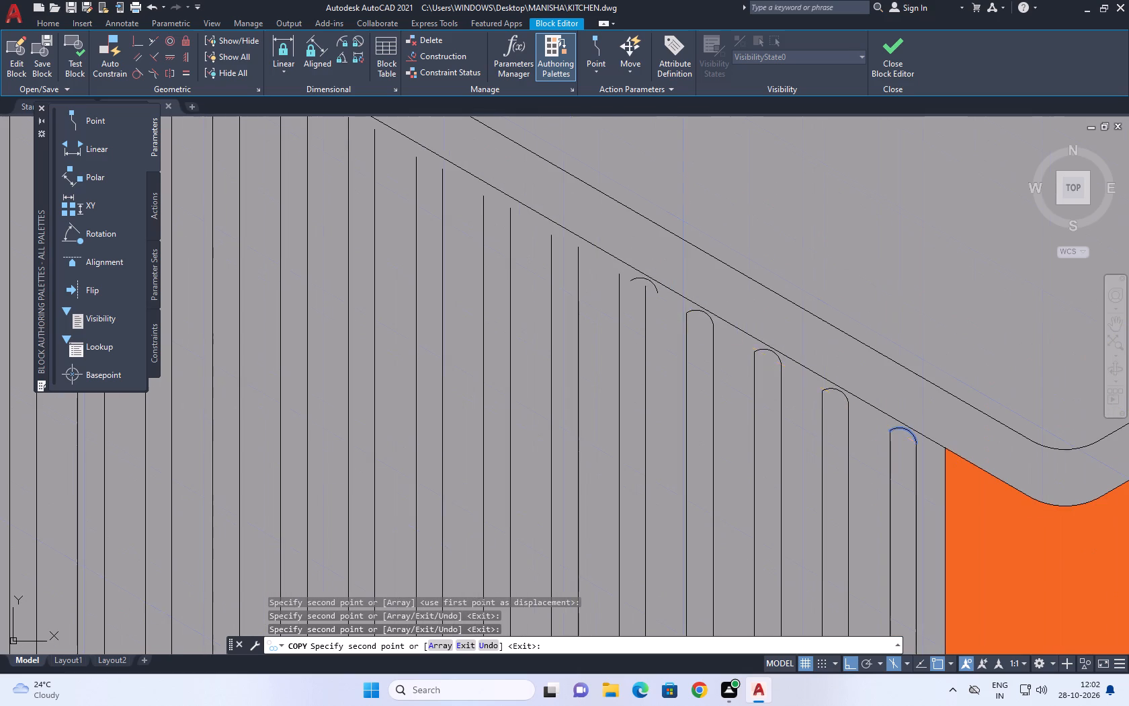
{"action": "left_click", "coordinate": [646, 290]}
Continue copying the arc onto the open slat tops through the middle of the left face, matching each slat line's upper endpoint.
{"action": "middle_click_drag", "start_coordinate": [597, 263], "coordinate": [687, 367]}
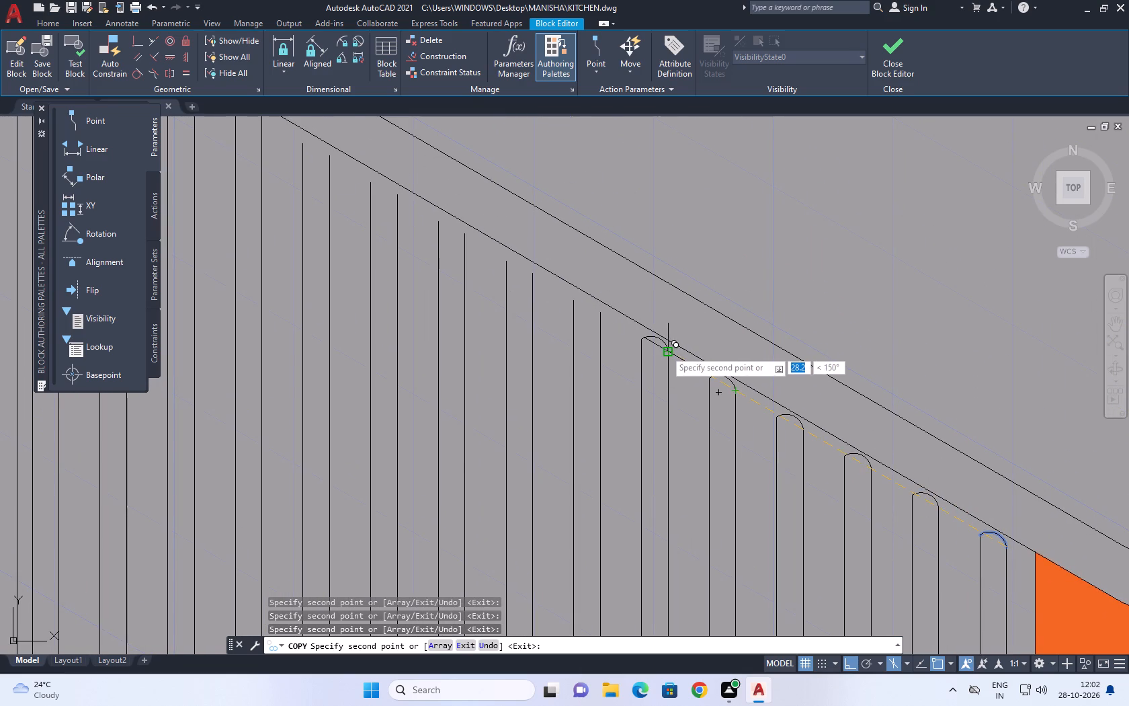
{"action": "left_click", "coordinate": [665, 350]}
{"action": "left_click", "coordinate": [596, 315]}
{"action": "middle_click_drag", "start_coordinate": [569, 280], "coordinate": [696, 426]}
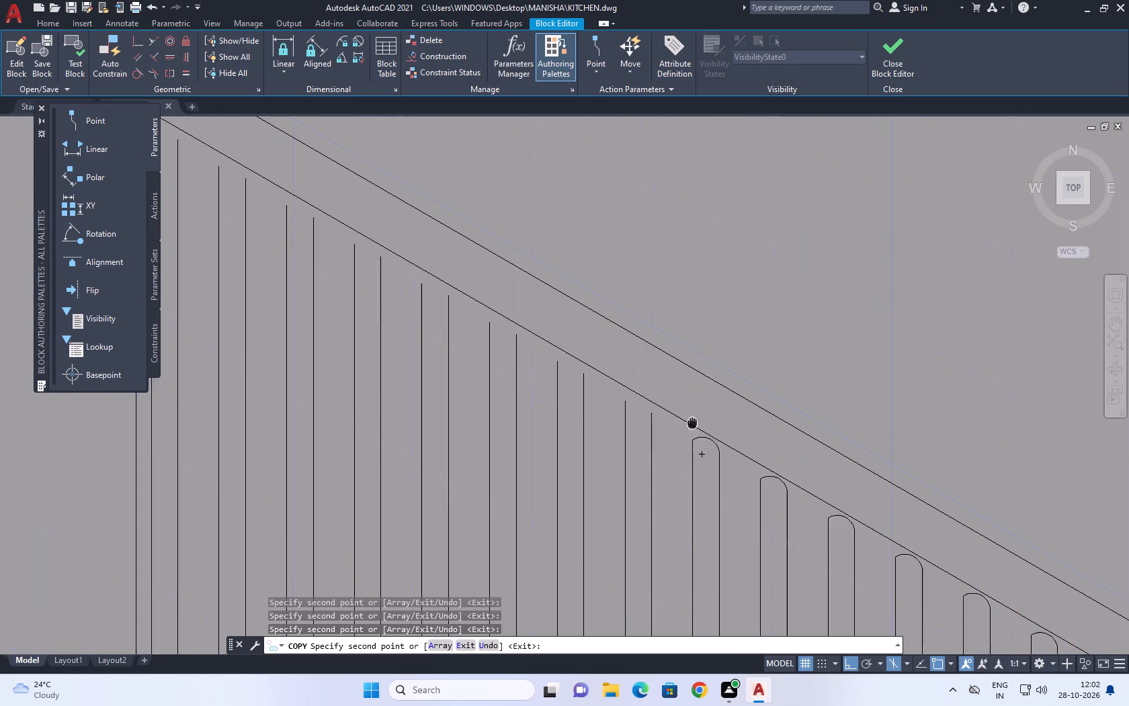
{"action": "left_click", "coordinate": [653, 419]}
{"action": "scroll", "coordinate": [653, 420], "scroll_direction": "up", "scroll_amount": 2}
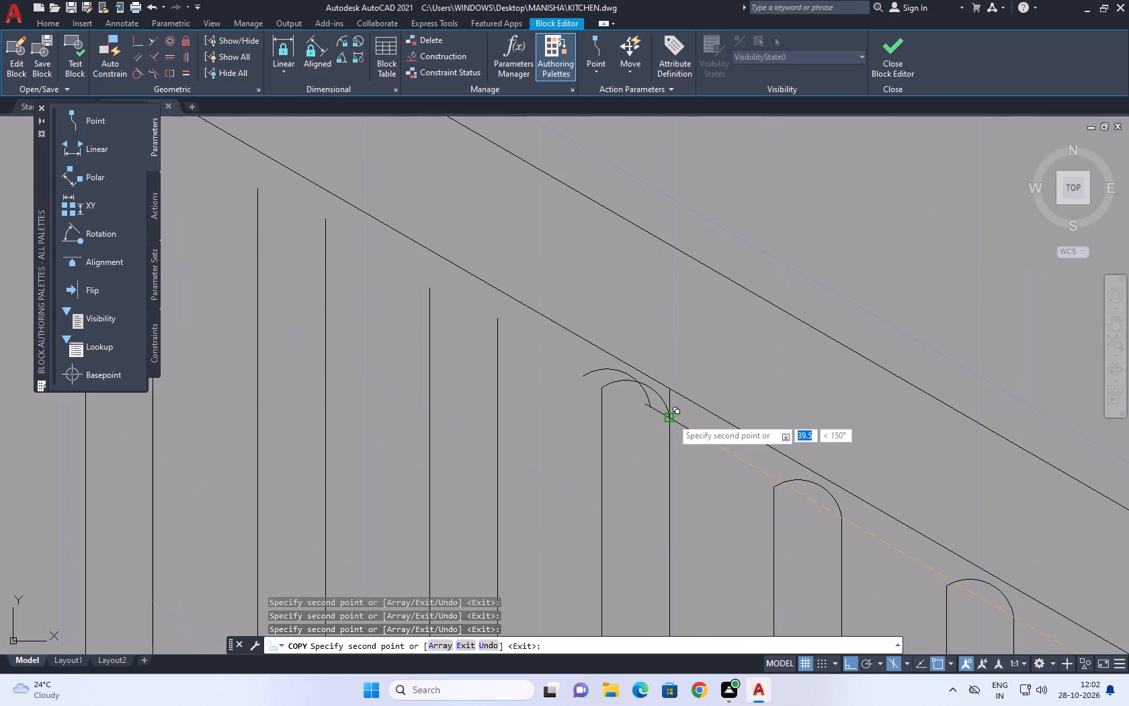
{"action": "left_click", "coordinate": [672, 416]}
{"action": "left_click_drag", "start_coordinate": [495, 319], "coordinate": [501, 325]}
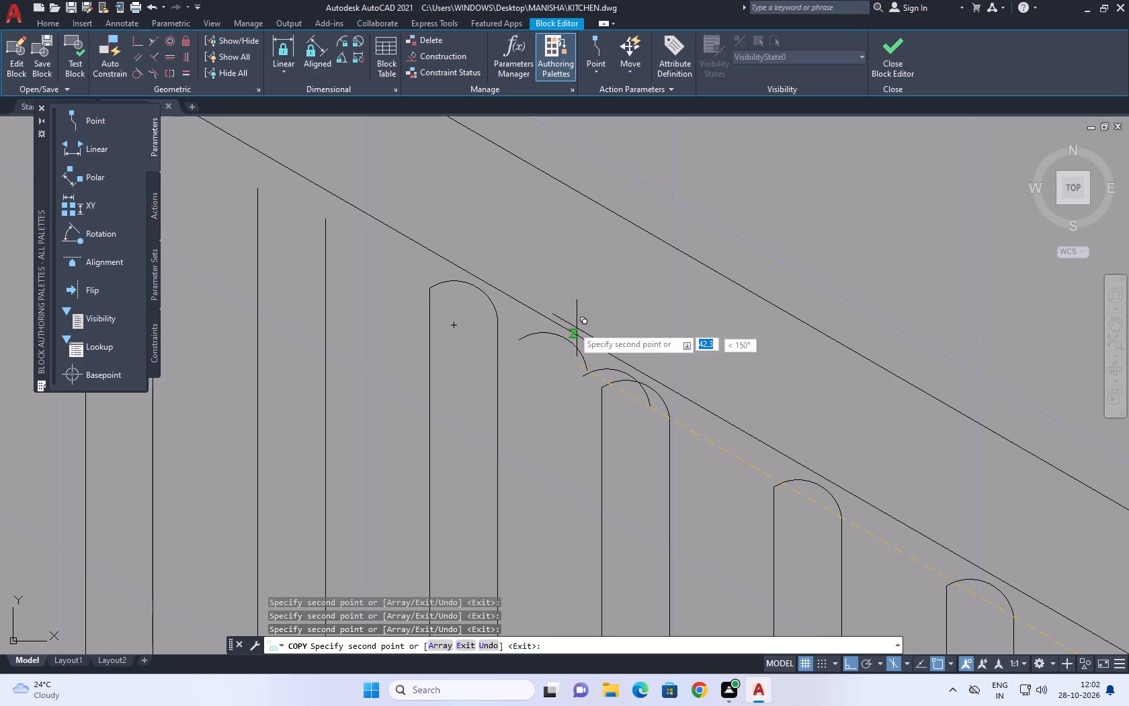
{"action": "middle_click_drag", "start_coordinate": [506, 312], "coordinate": [763, 555]}
{"action": "left_click", "coordinate": [581, 463]}
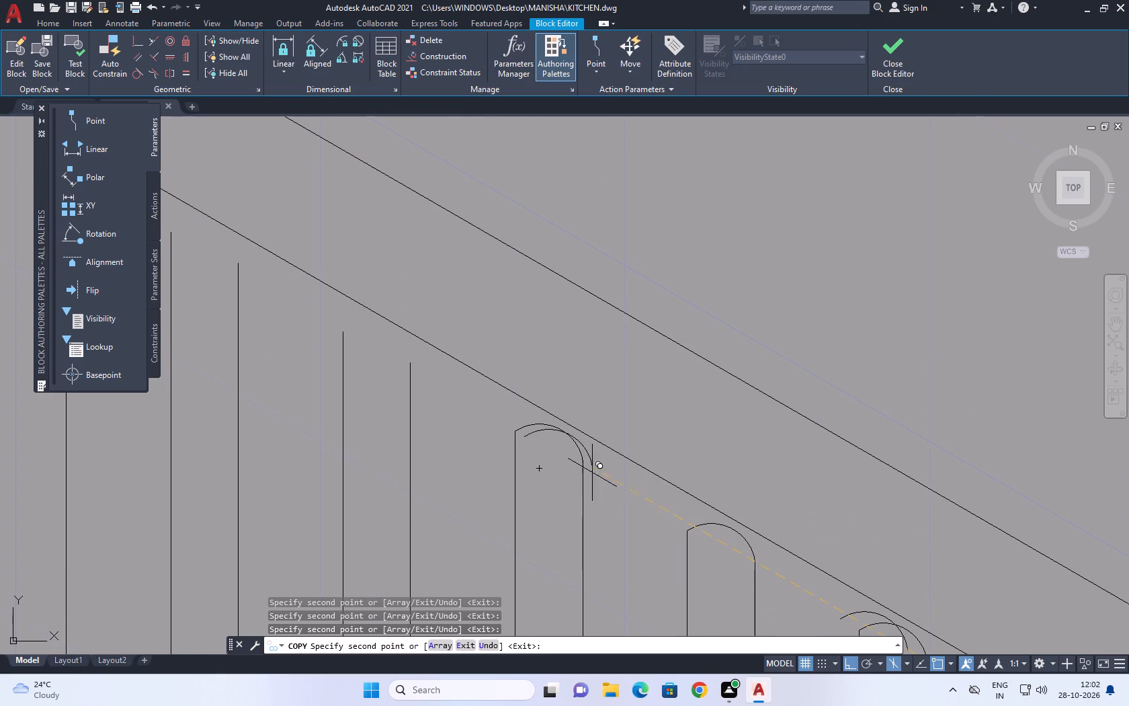
{"action": "left_click", "coordinate": [411, 367]}
Copy the arc onto the remaining open slat tops up to the left face's far corner and finish copying.
{"action": "scroll", "coordinate": [487, 339], "scroll_direction": "down", "scroll_amount": 2}
{"action": "scroll", "coordinate": [513, 350], "scroll_direction": "up", "scroll_amount": 1}
{"action": "middle_click_drag", "start_coordinate": [521, 352], "coordinate": [642, 436]}
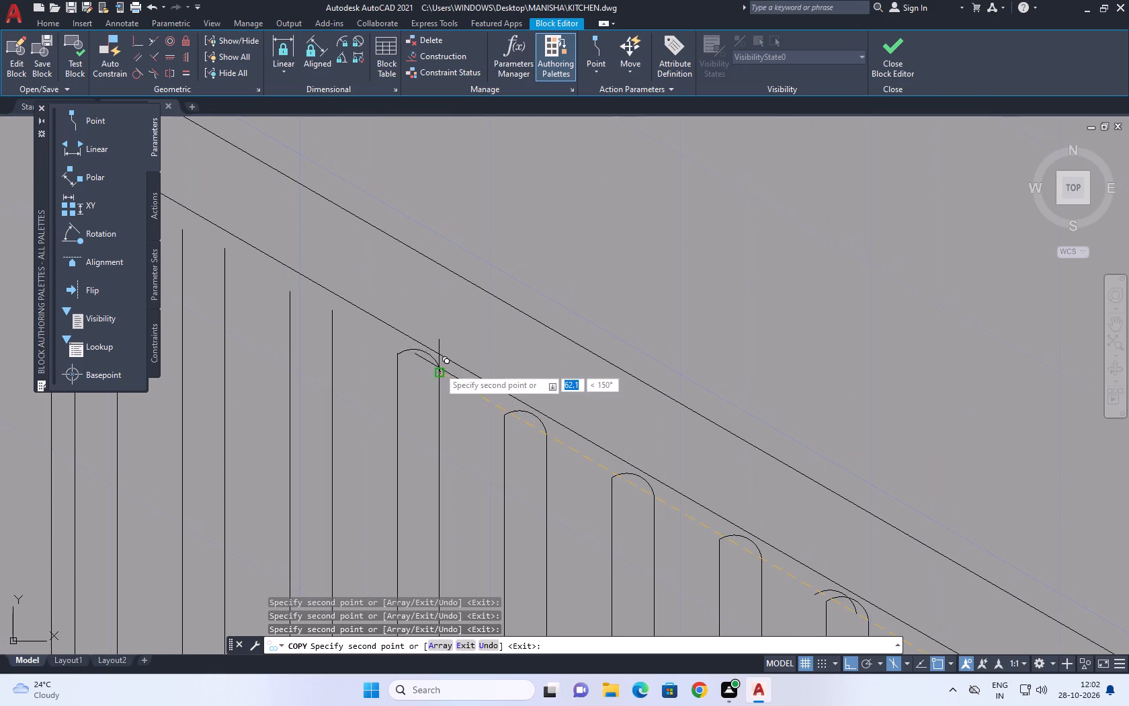
{"action": "left_click", "coordinate": [434, 368]}
{"action": "middle_click_drag", "start_coordinate": [381, 322], "coordinate": [675, 416]}
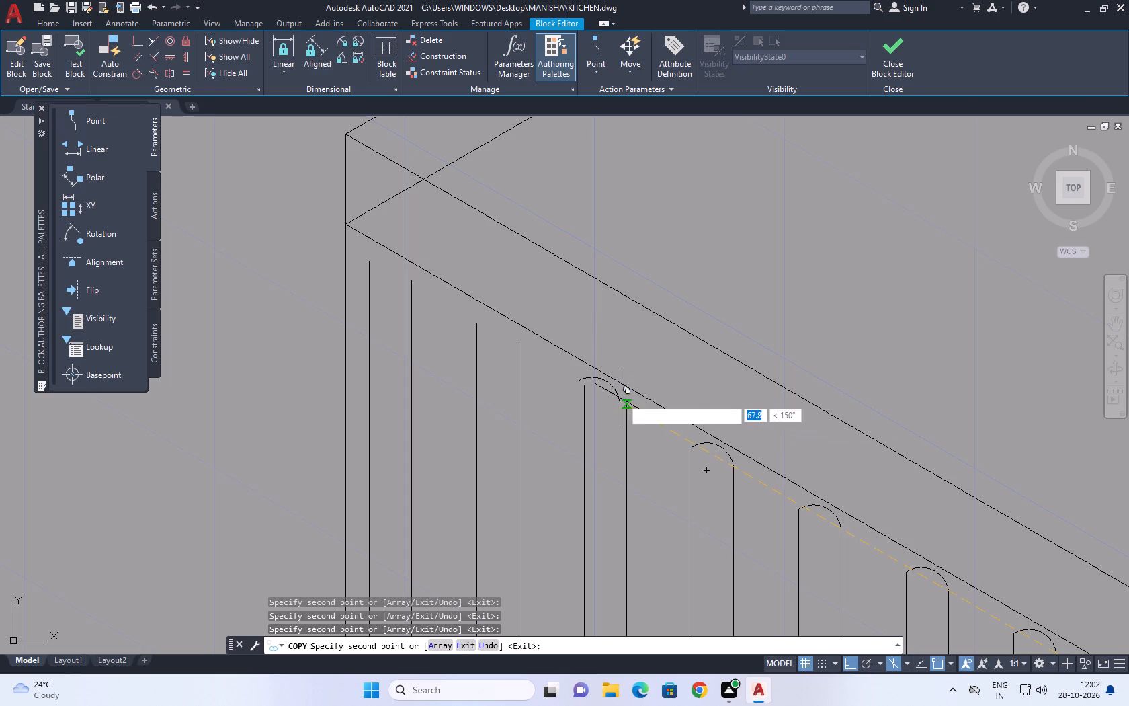
{"action": "left_click", "coordinate": [624, 403]}
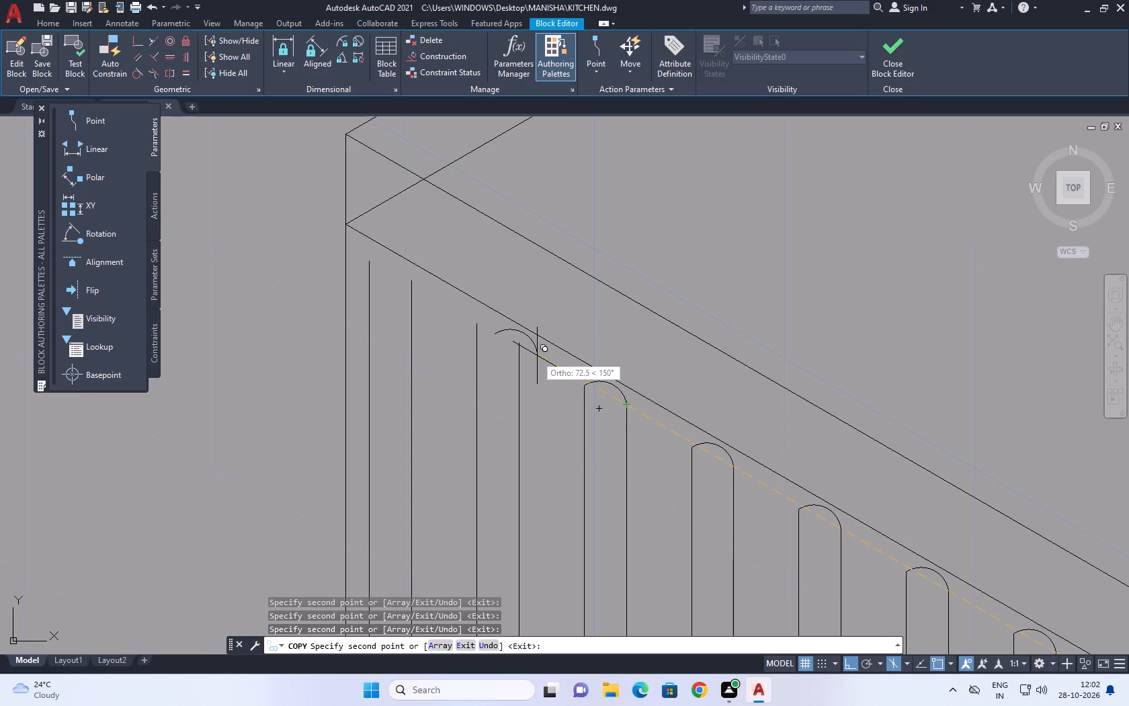
{"action": "left_click", "coordinate": [520, 342]}
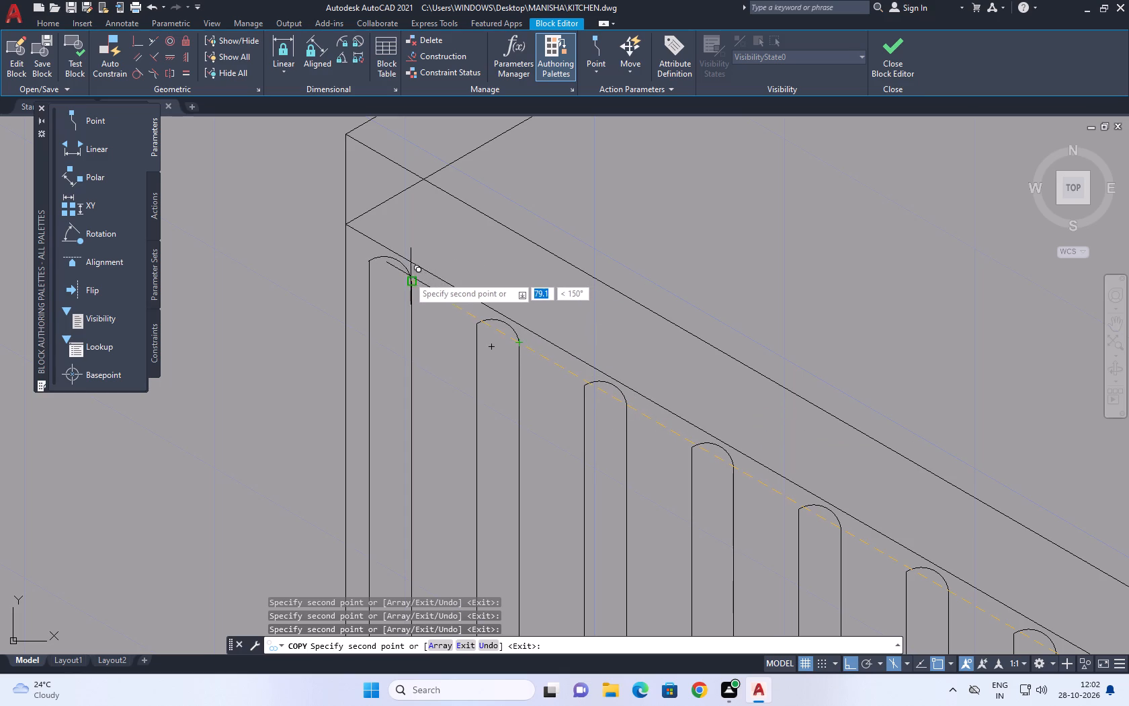
{"action": "left_click", "coordinate": [409, 276]}
{"action": "right_click", "coordinate": [480, 250]}
{"action": "left_click", "coordinate": [524, 274]}
Erase the stray arc copy overlapping one of the left face's rounded slat tops.
{"action": "middle_click_drag", "start_coordinate": [782, 502], "coordinate": [435, 276]}
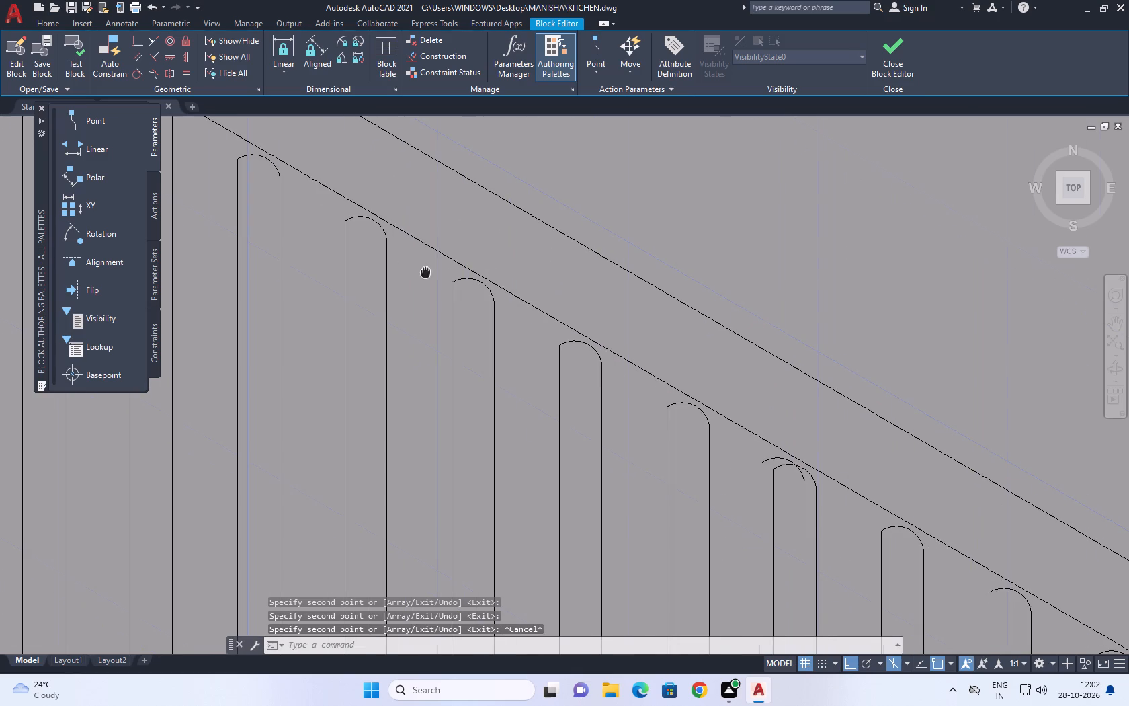
{"action": "scroll", "coordinate": [810, 481], "scroll_direction": "up", "scroll_amount": 2}
{"action": "scroll", "coordinate": [711, 442], "scroll_direction": "up", "scroll_amount": 1}
{"action": "left_click", "coordinate": [688, 422]}
{"action": "right_click", "coordinate": [619, 444]}
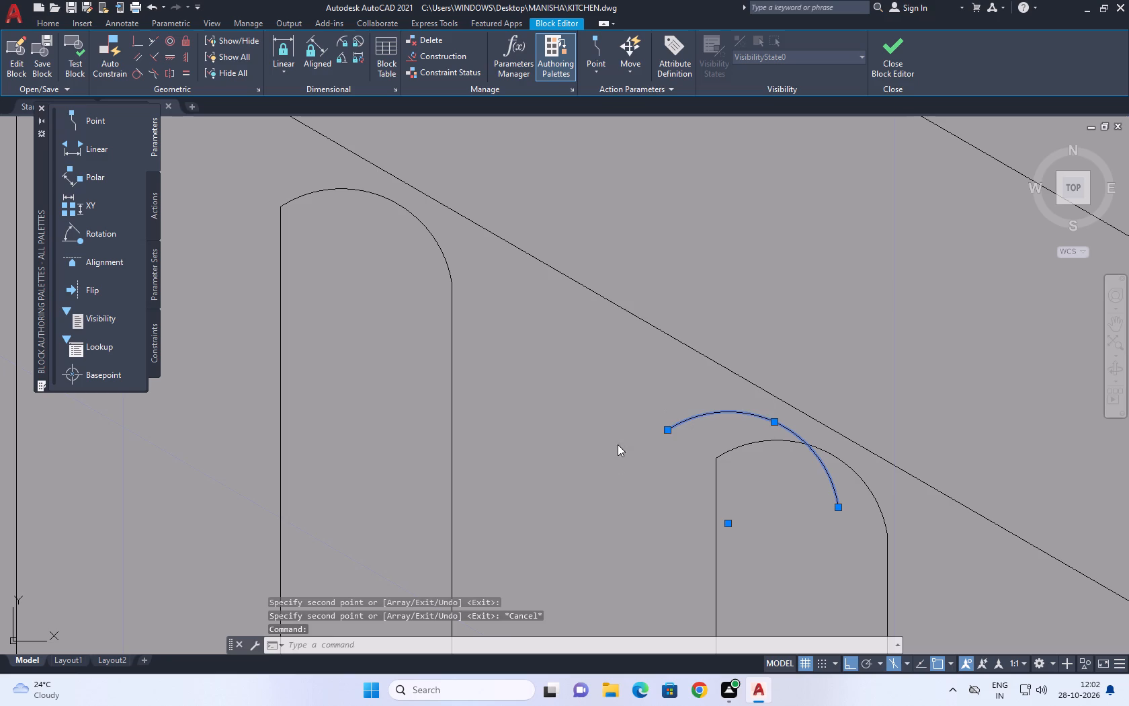
{"action": "left_click", "coordinate": [671, 195]}
Hatch the area between the left face's slats with the solid colour 242,103,34.
{"action": "scroll", "coordinate": [645, 228], "scroll_direction": "down", "scroll_amount": 3}
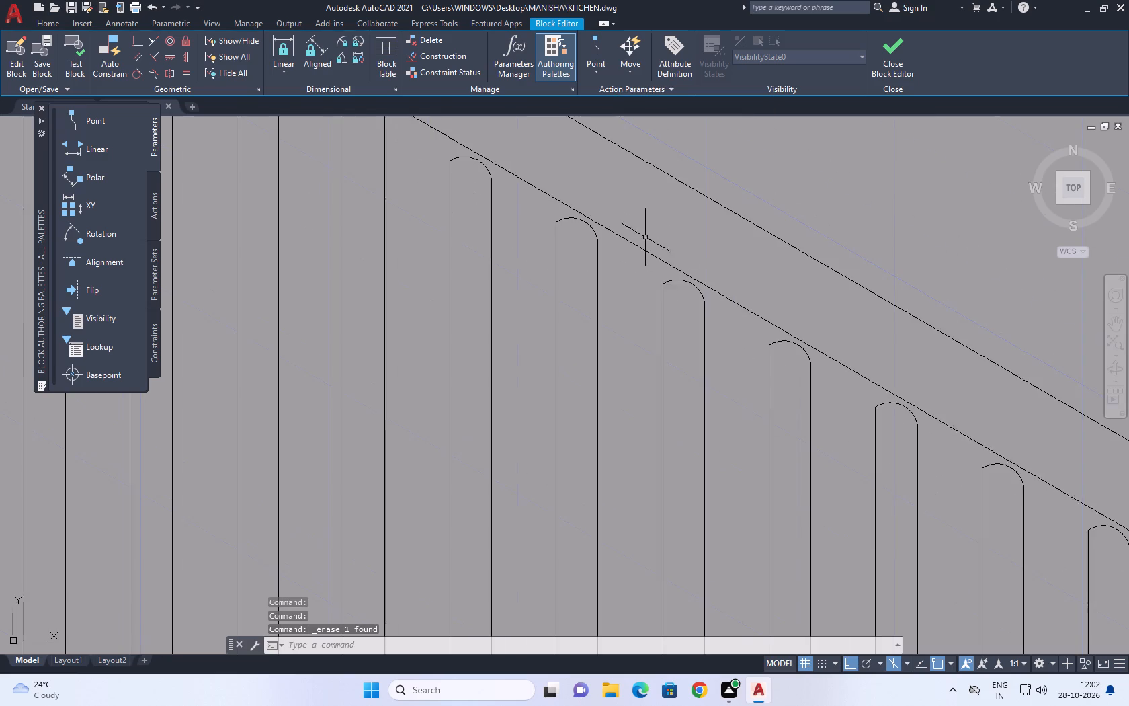
{"action": "scroll", "coordinate": [650, 243], "scroll_direction": "down", "scroll_amount": 4}
{"action": "middle_click_drag", "start_coordinate": [774, 346], "coordinate": [713, 316]}
{"action": "key", "text": "h"}
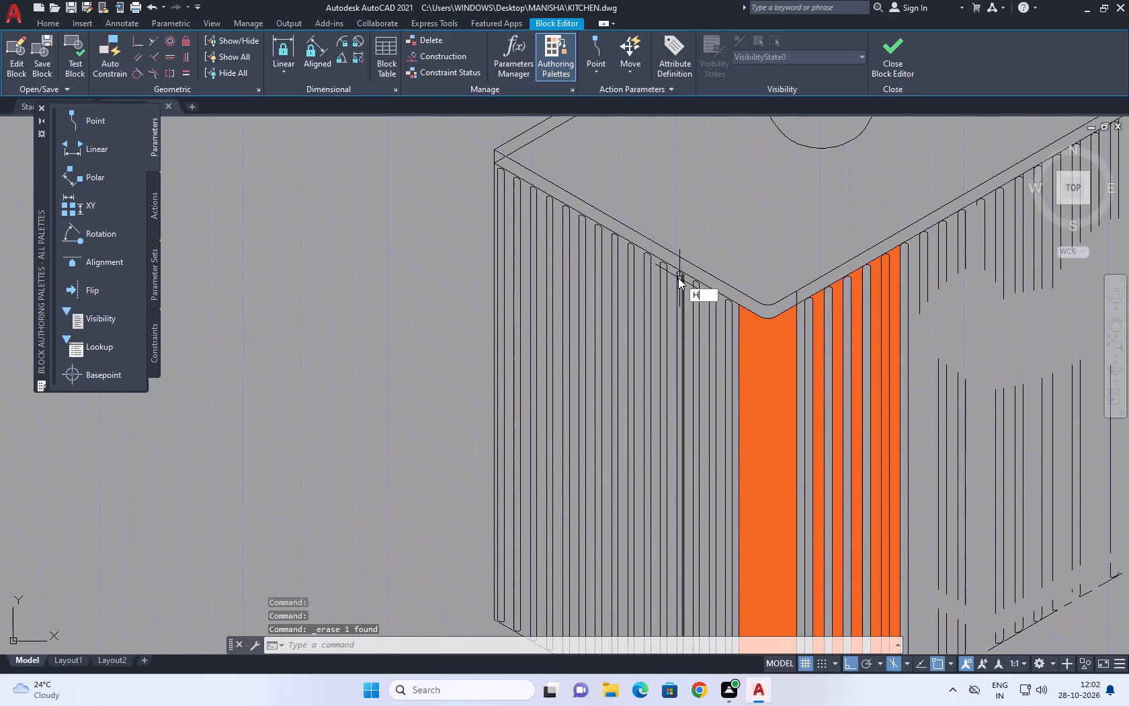
{"action": "key", "text": "space"}
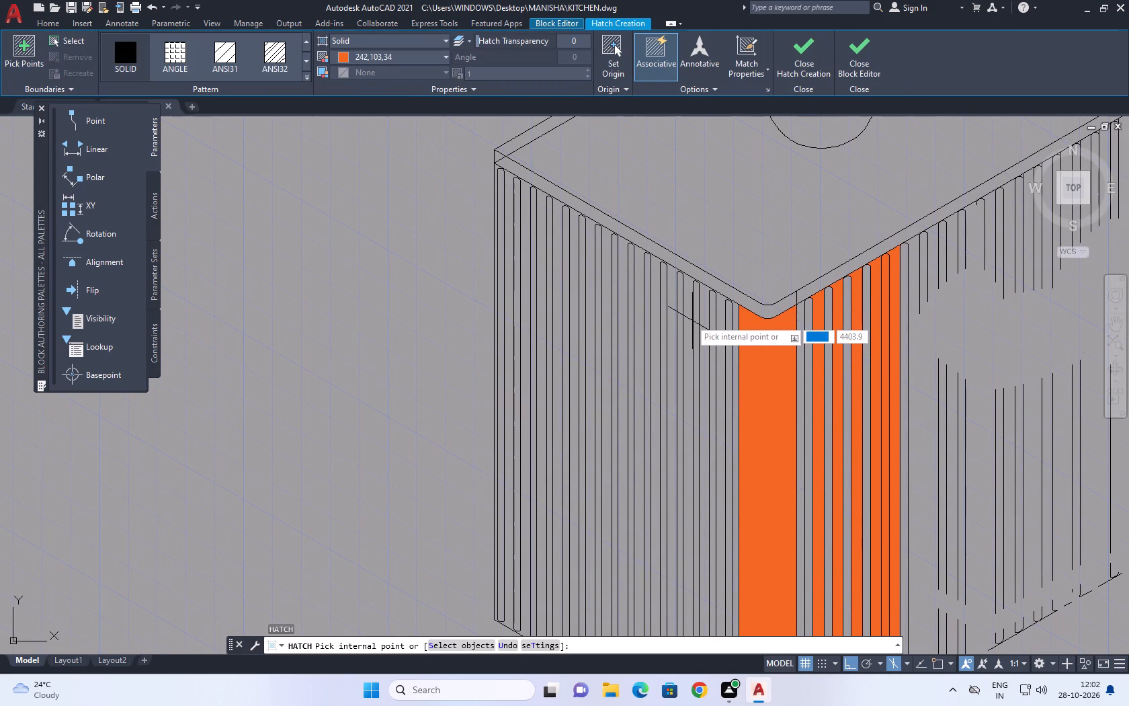
{"action": "left_click", "coordinate": [690, 319]}
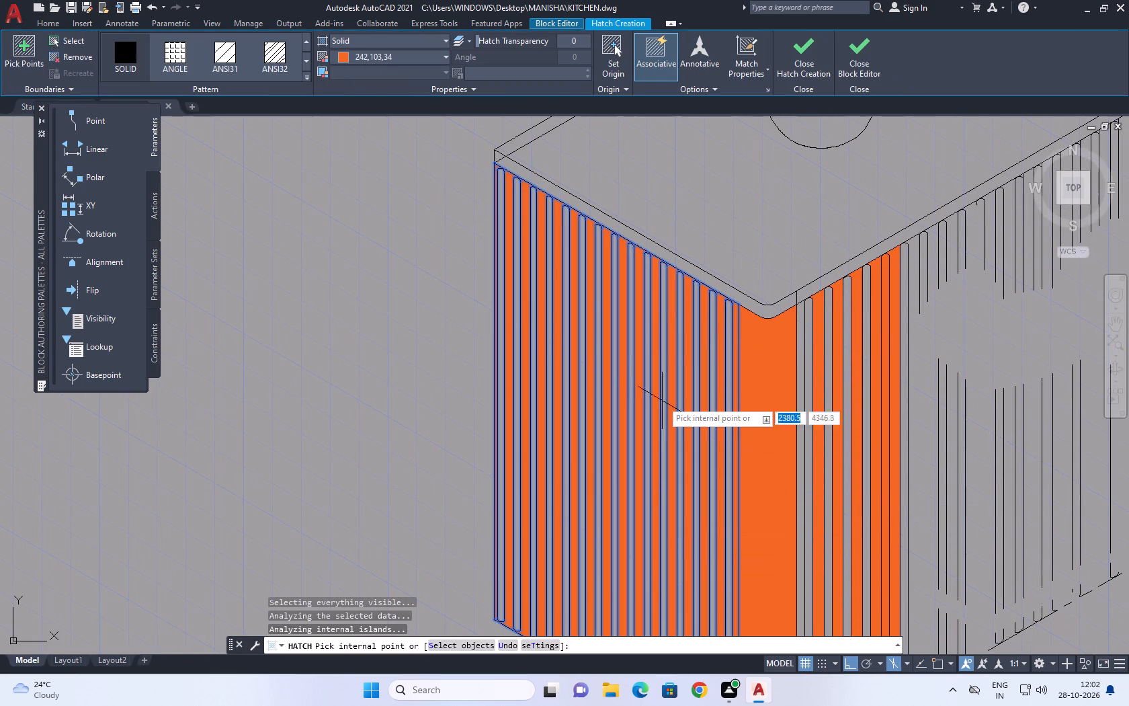
{"action": "key", "text": "Escape"}
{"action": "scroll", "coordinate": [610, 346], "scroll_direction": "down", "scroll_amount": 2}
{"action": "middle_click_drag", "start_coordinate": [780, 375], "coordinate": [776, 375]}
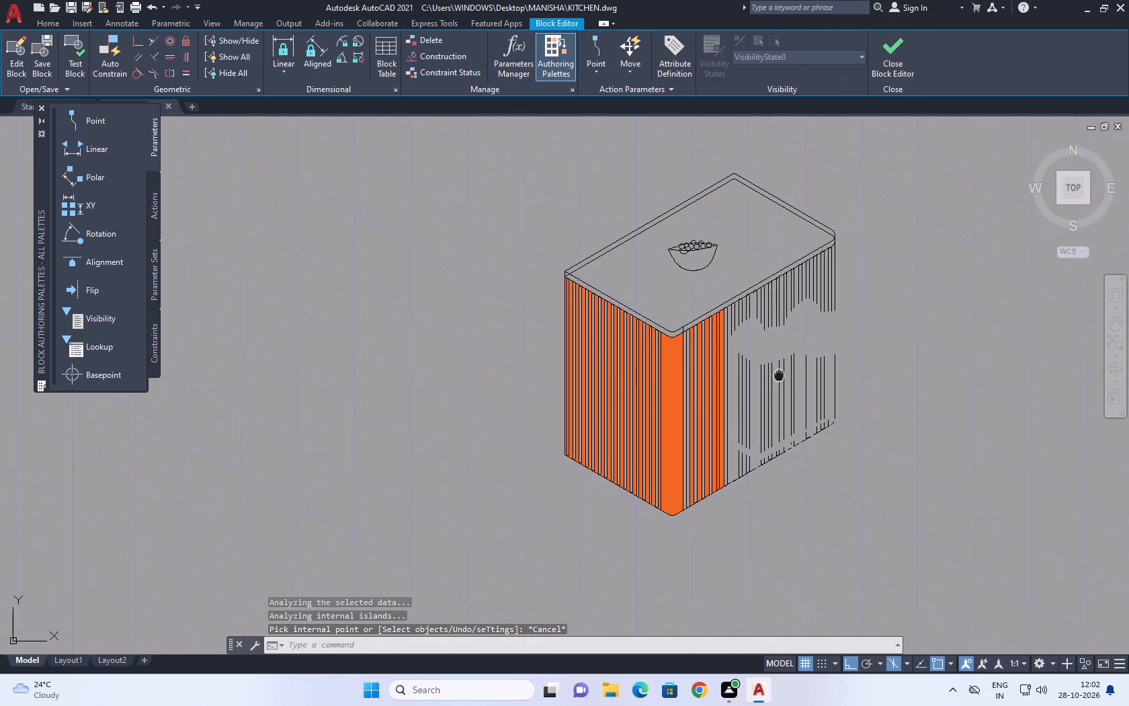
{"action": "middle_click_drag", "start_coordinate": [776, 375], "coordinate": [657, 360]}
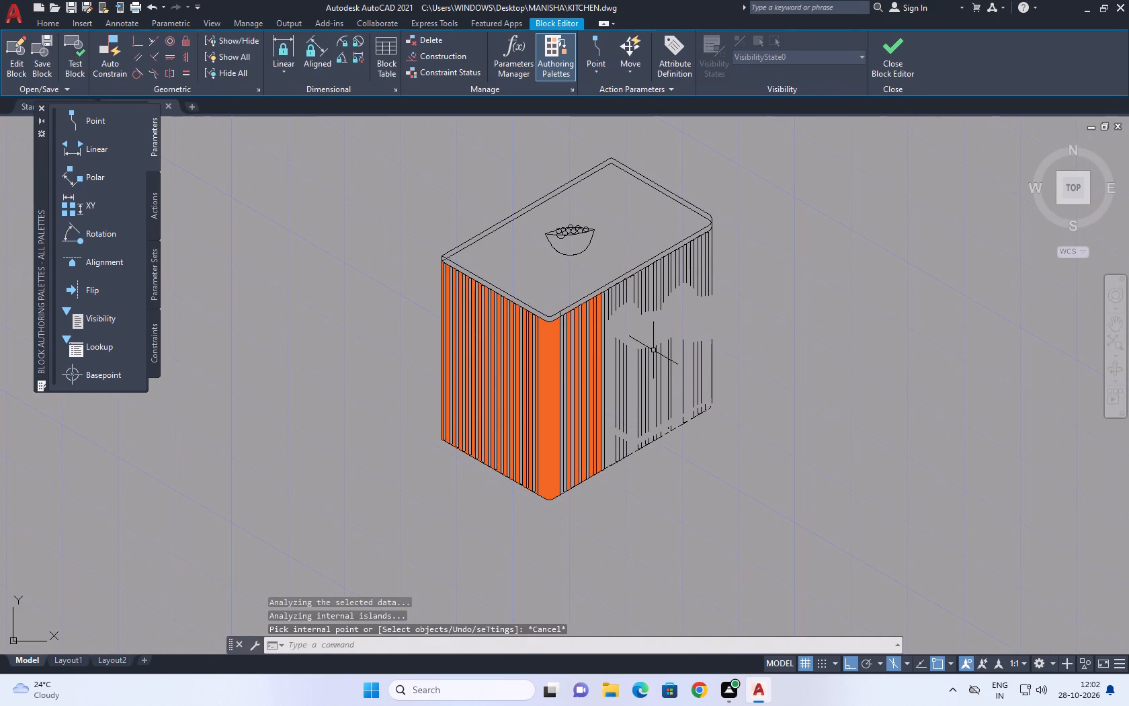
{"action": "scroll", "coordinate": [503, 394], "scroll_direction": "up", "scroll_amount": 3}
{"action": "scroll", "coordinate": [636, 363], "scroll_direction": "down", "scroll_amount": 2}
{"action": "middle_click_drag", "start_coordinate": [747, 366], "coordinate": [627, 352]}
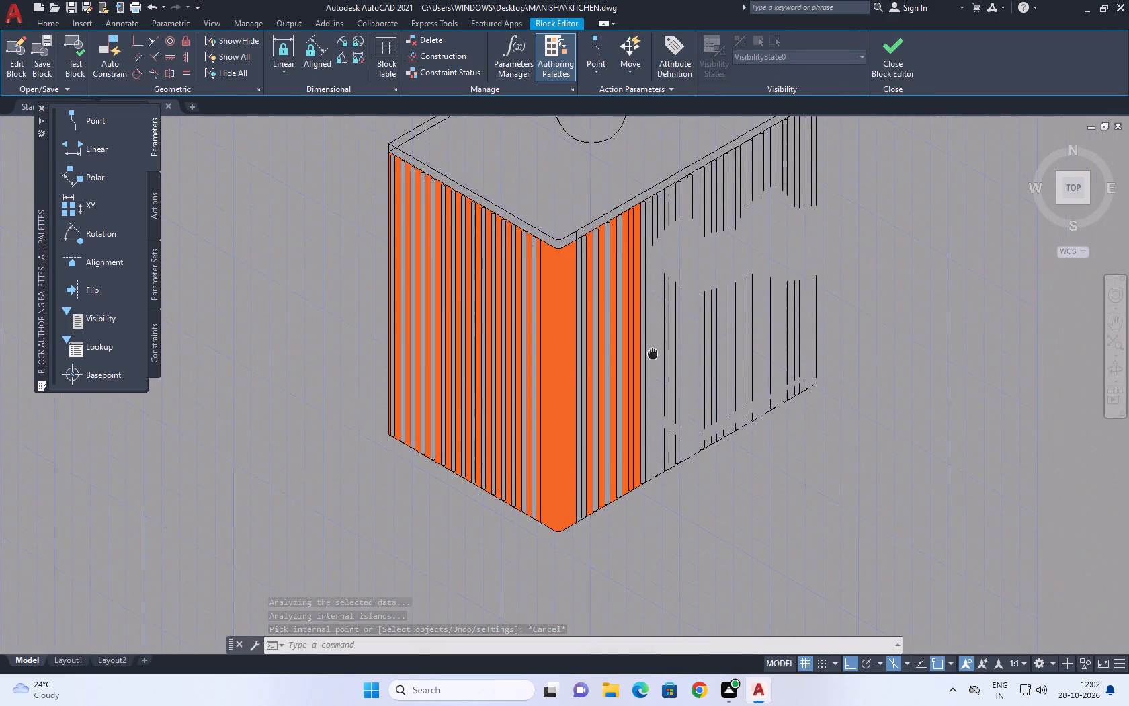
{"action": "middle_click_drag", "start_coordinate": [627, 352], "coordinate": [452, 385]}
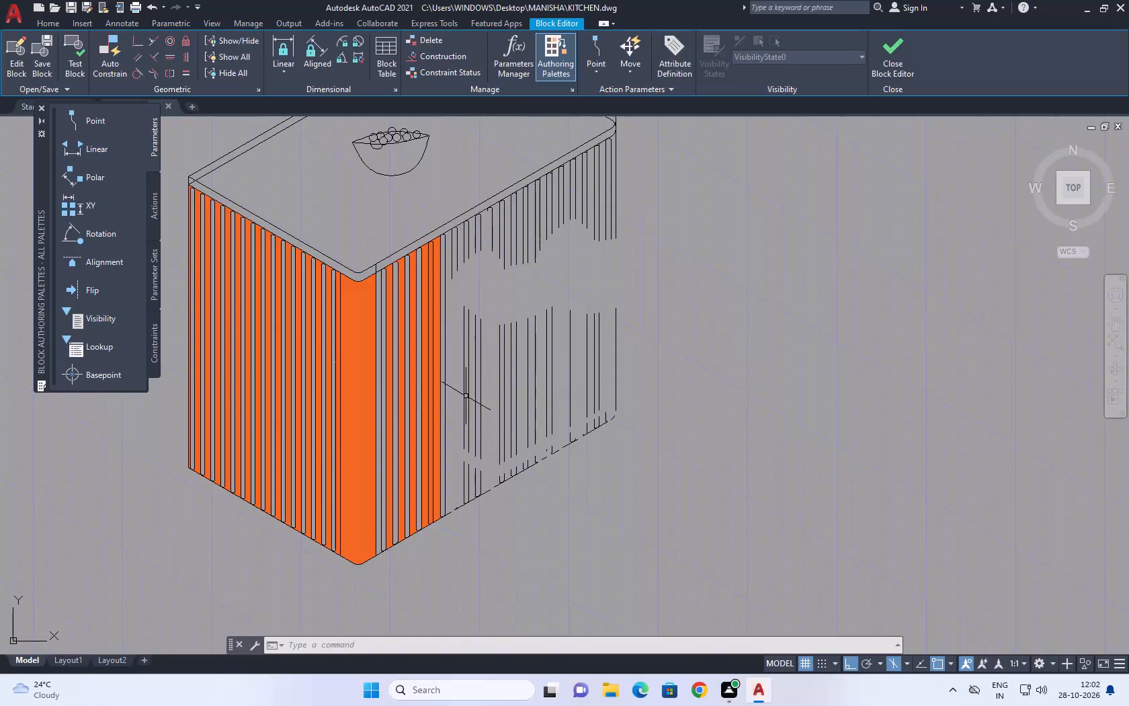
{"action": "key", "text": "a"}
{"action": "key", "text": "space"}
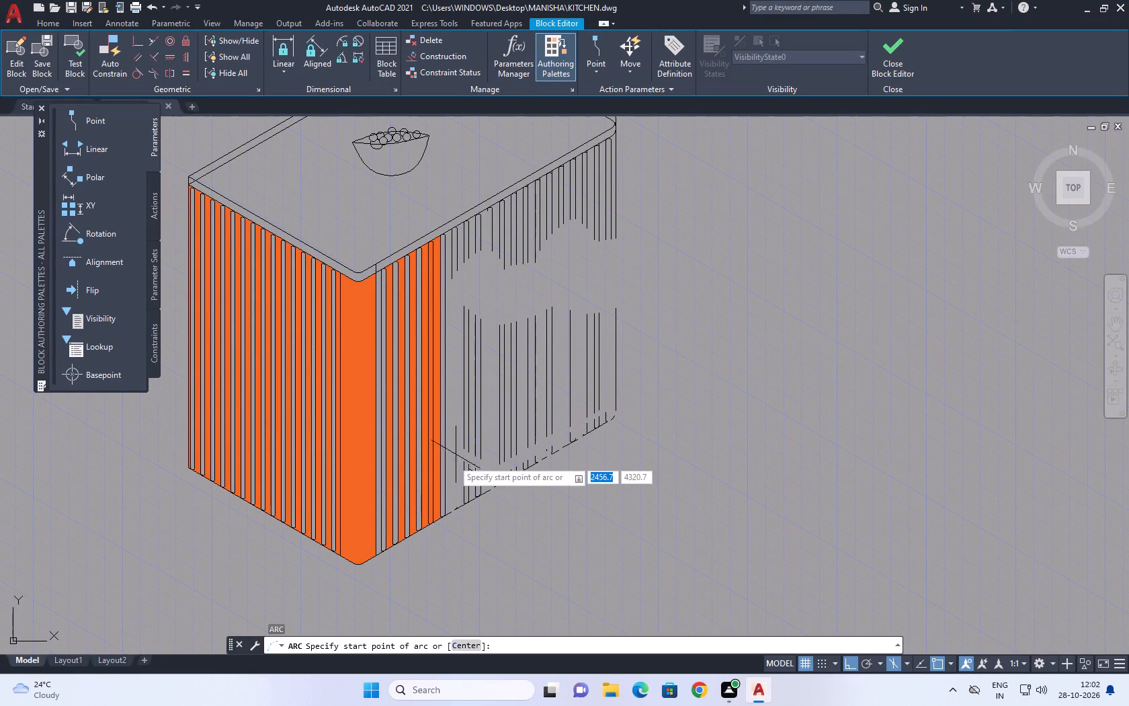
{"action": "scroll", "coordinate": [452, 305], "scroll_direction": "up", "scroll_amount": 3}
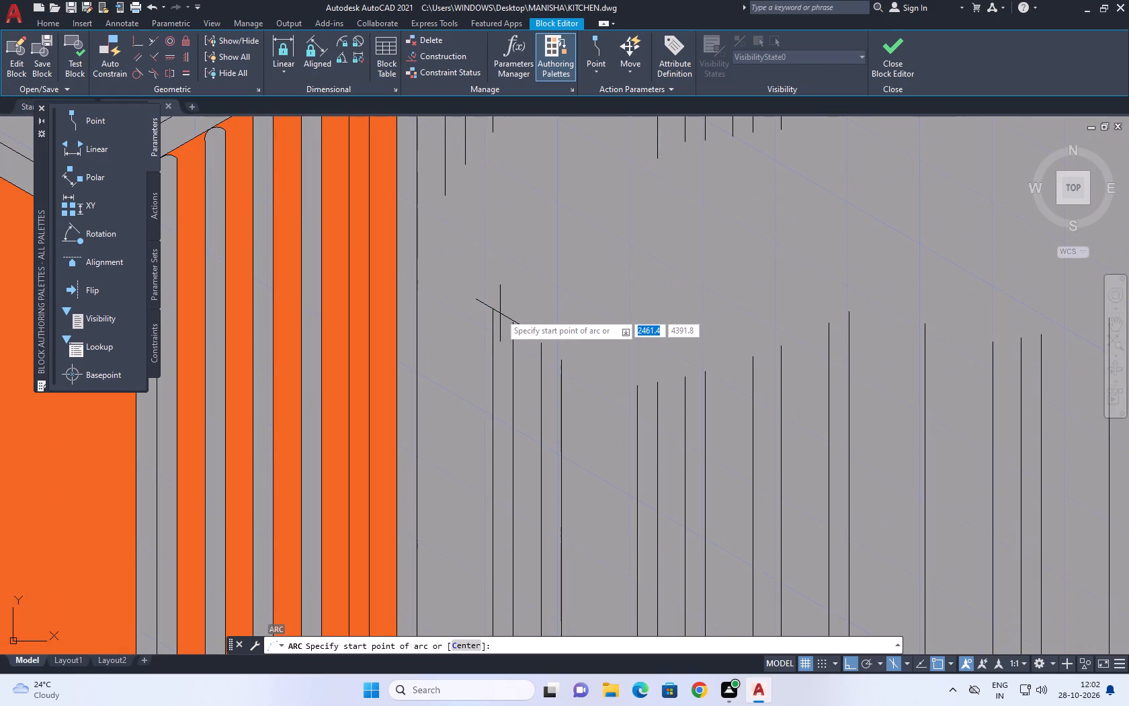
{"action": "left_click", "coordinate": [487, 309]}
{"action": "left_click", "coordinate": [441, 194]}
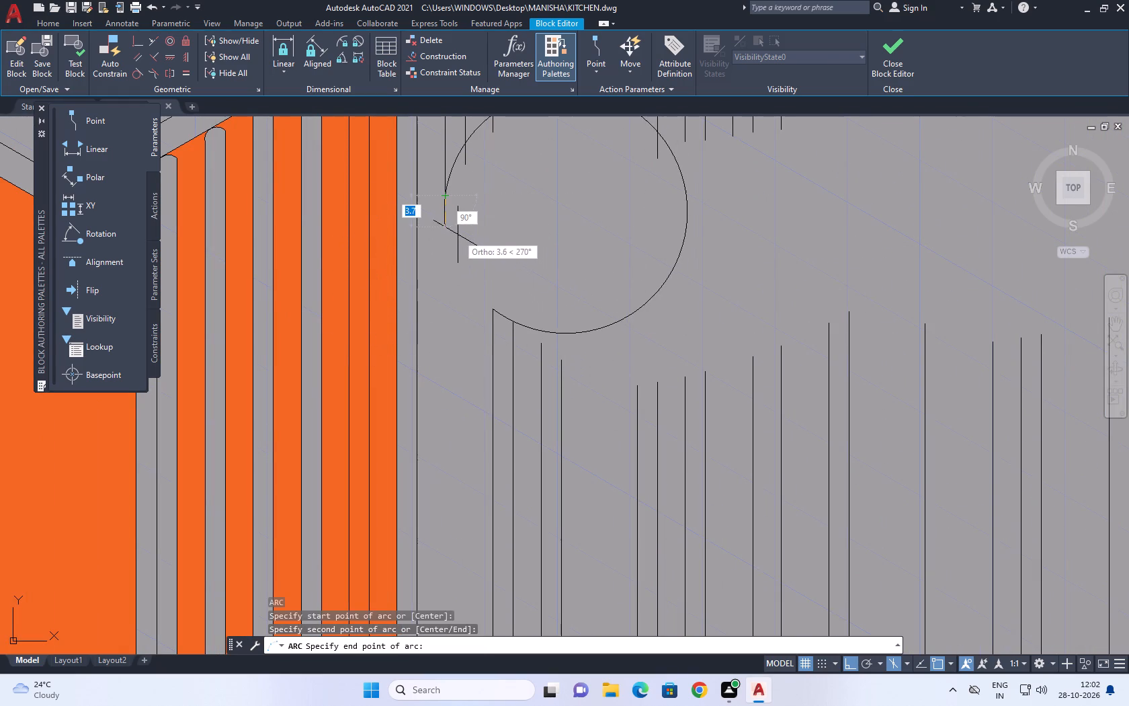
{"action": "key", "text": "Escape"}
Draw a three-point spline joining the first interrupted slat line's upper segment to the nearest lower segment on the right face.
{"action": "key", "text": "s"}
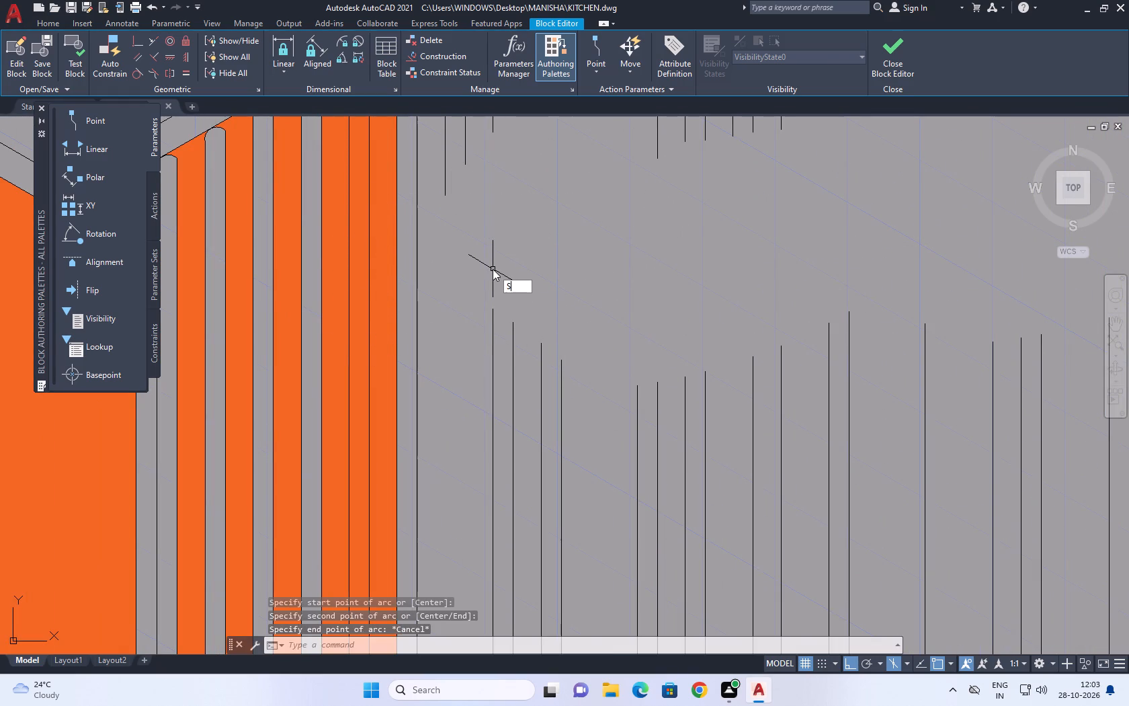
{"action": "type", "text": "PL"}
{"action": "key", "text": "space"}
{"action": "left_click", "coordinate": [446, 200]}
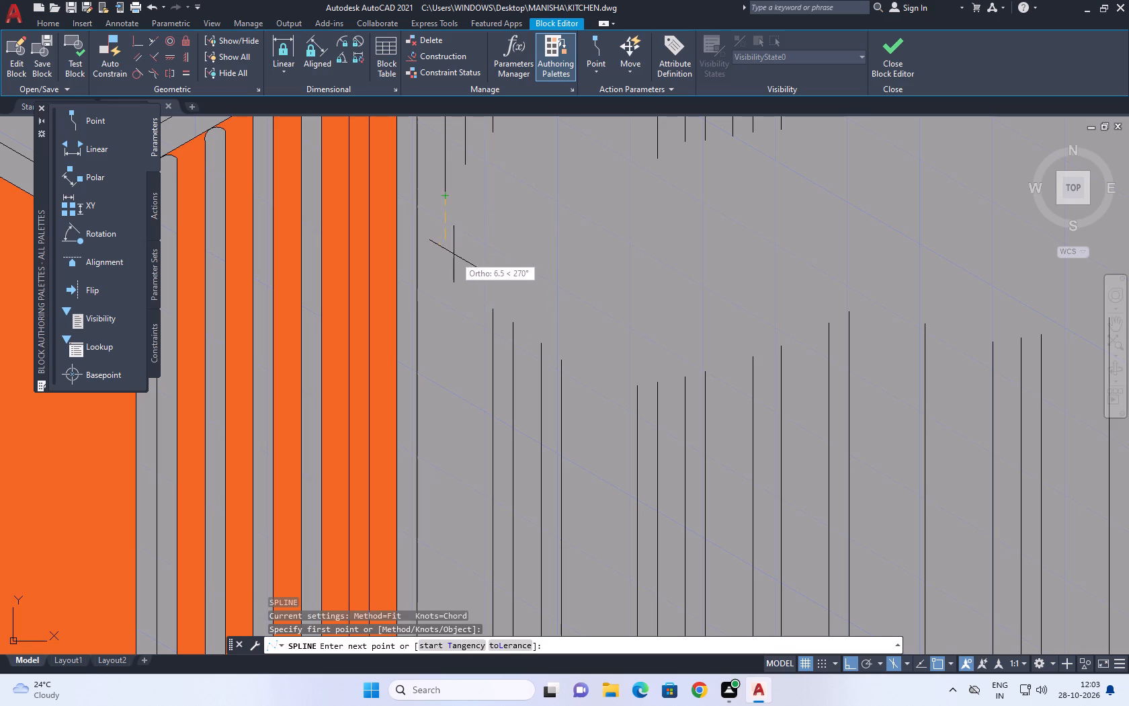
{"action": "left_click", "coordinate": [462, 231]}
{"action": "left_click", "coordinate": [492, 307]}
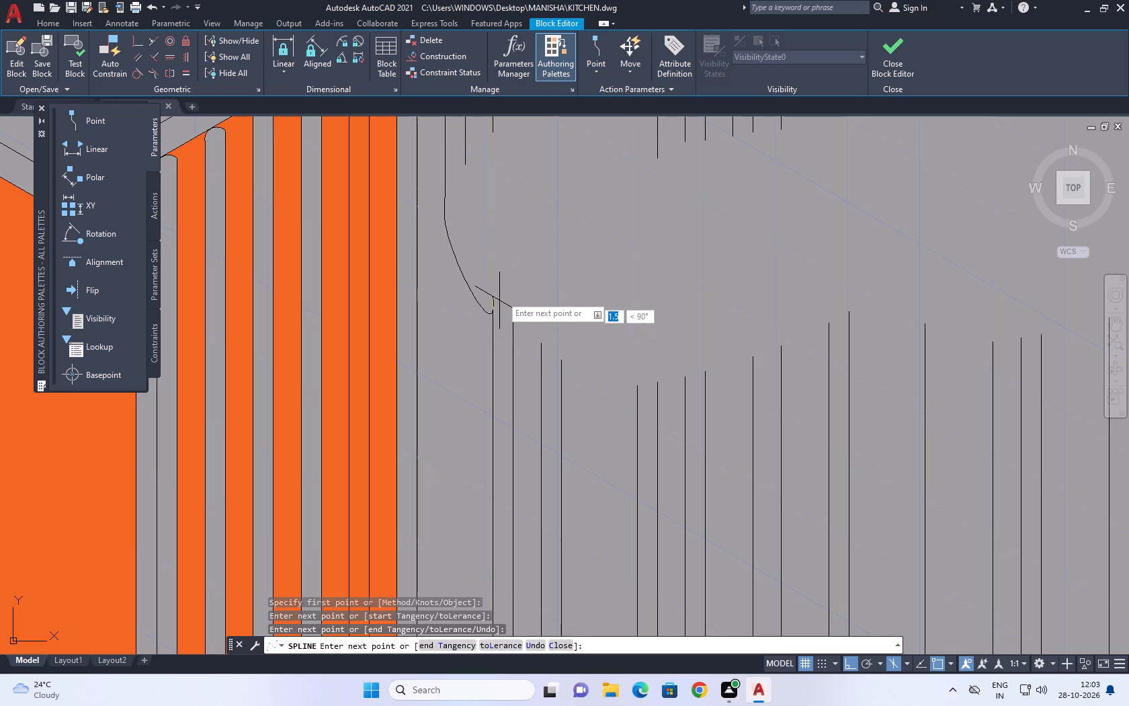
{"action": "key", "text": "space"}
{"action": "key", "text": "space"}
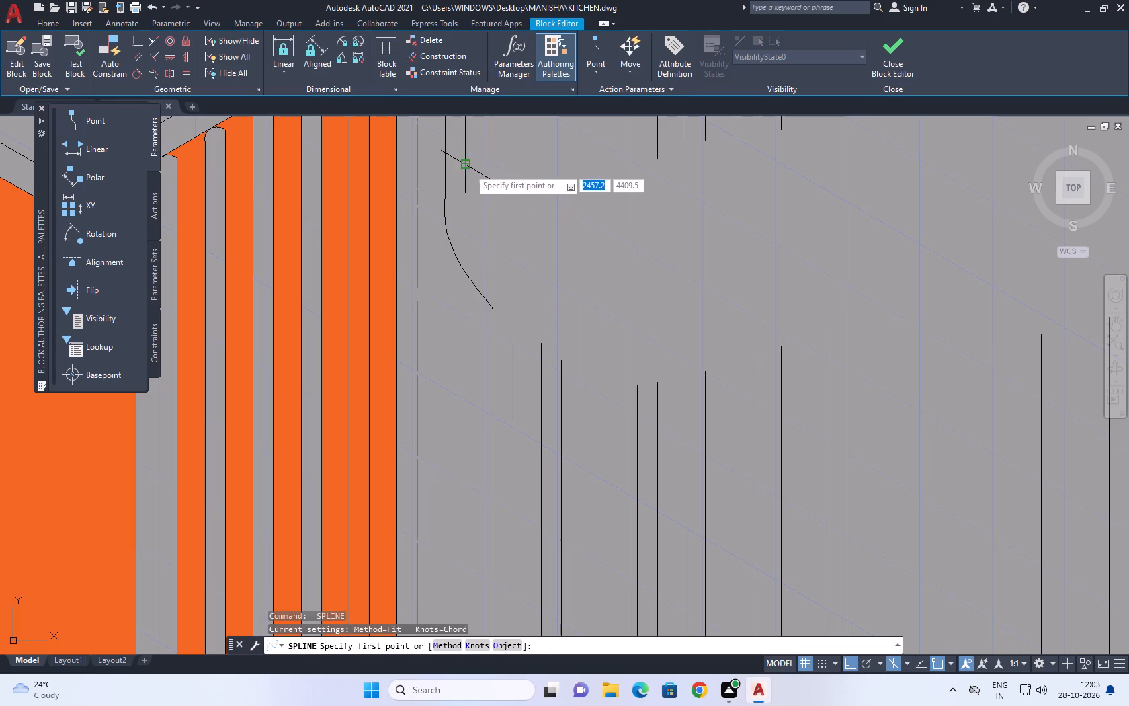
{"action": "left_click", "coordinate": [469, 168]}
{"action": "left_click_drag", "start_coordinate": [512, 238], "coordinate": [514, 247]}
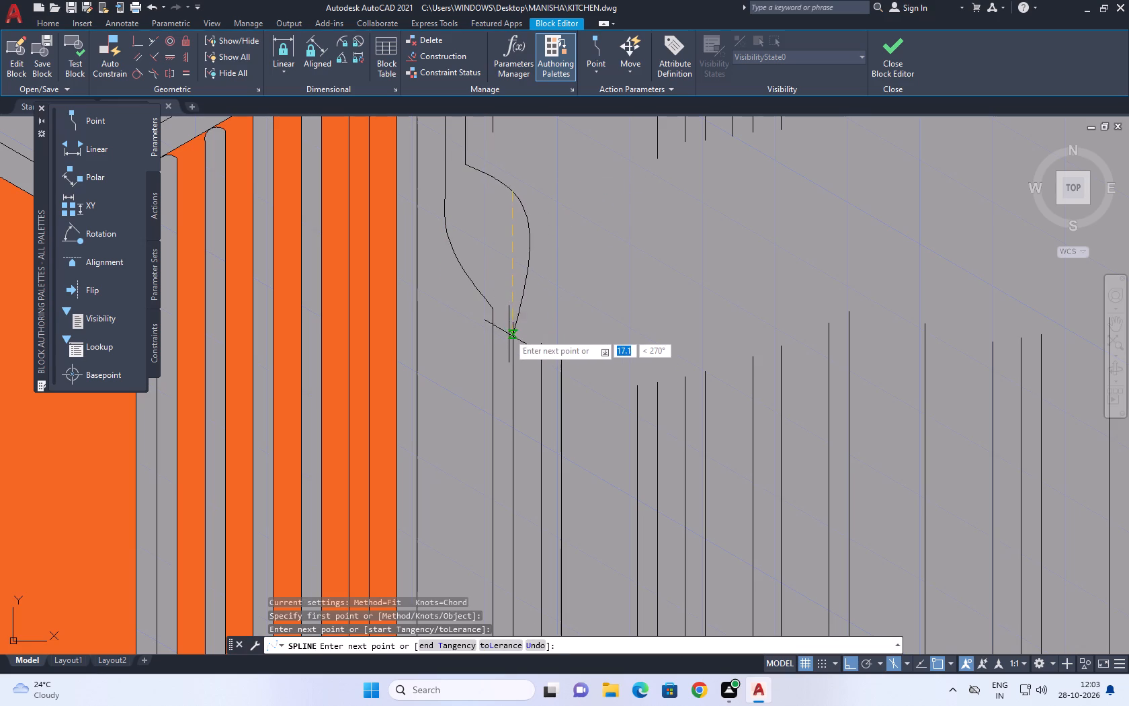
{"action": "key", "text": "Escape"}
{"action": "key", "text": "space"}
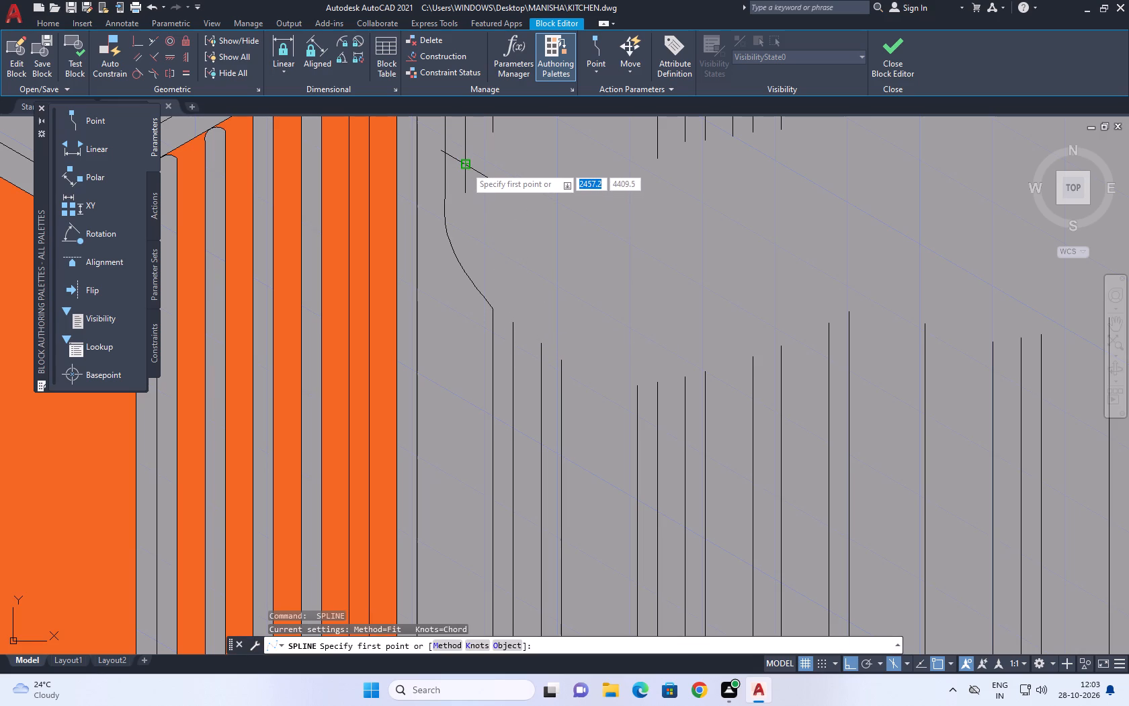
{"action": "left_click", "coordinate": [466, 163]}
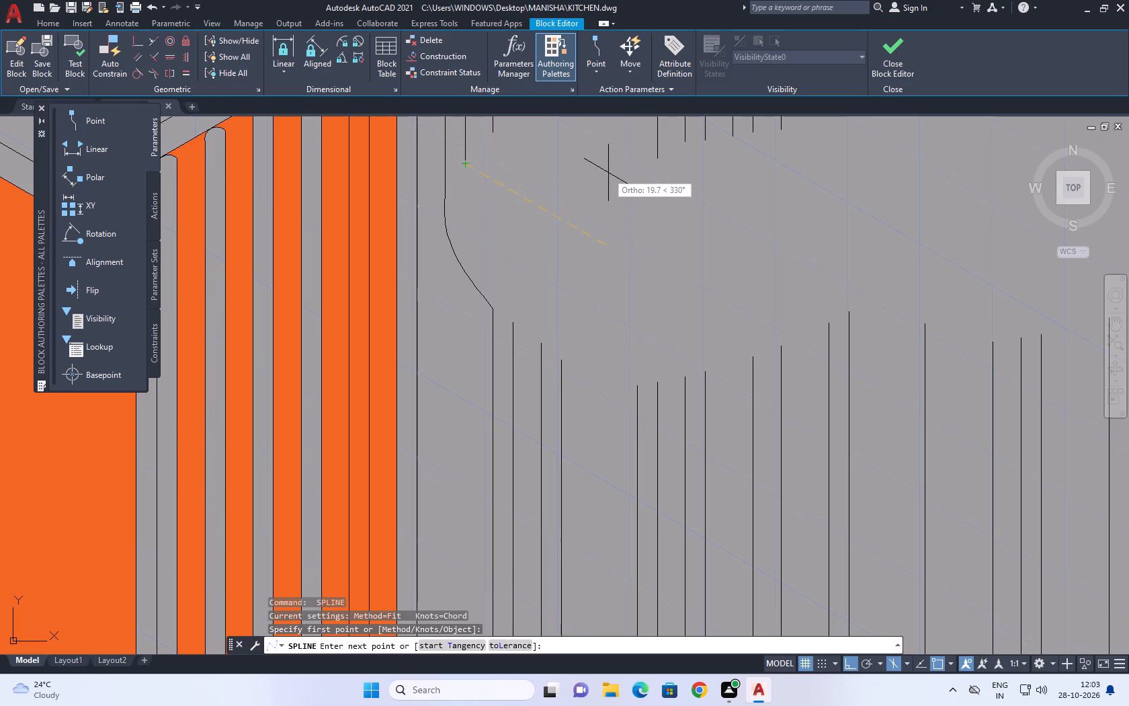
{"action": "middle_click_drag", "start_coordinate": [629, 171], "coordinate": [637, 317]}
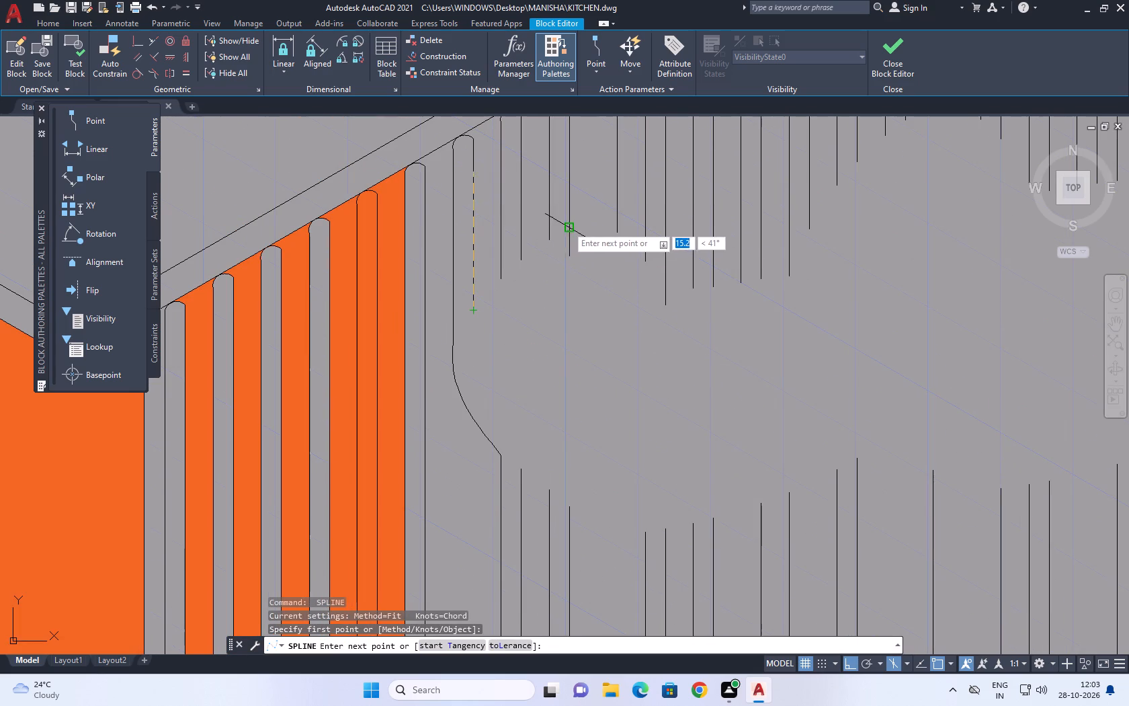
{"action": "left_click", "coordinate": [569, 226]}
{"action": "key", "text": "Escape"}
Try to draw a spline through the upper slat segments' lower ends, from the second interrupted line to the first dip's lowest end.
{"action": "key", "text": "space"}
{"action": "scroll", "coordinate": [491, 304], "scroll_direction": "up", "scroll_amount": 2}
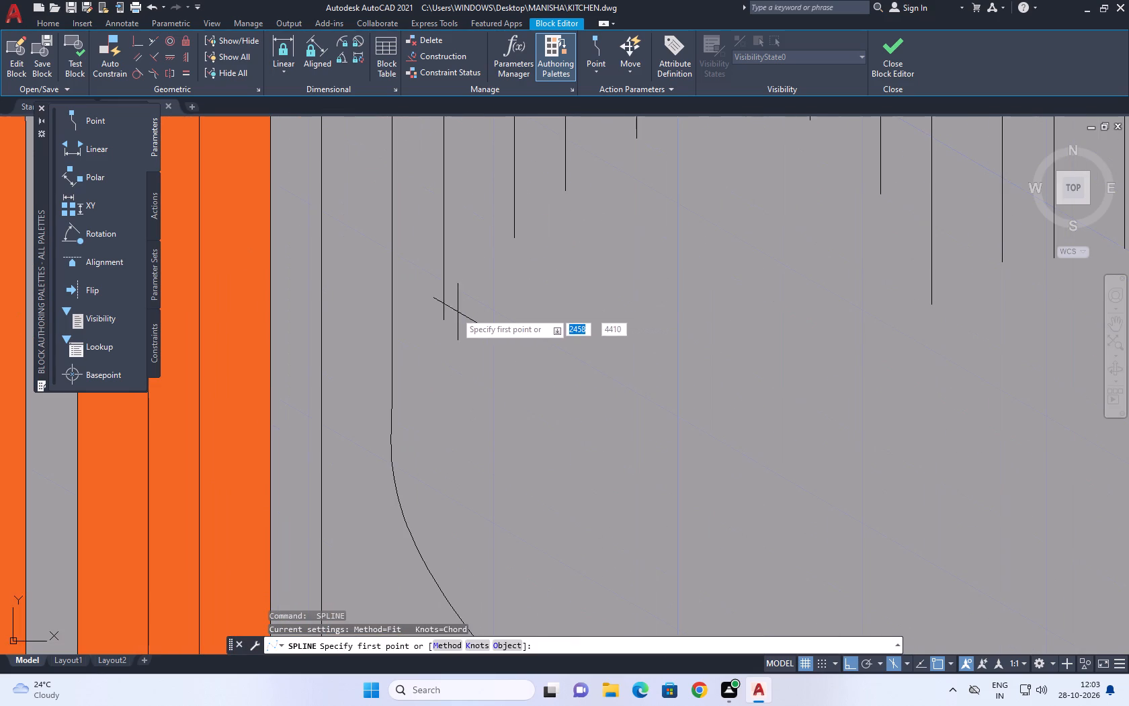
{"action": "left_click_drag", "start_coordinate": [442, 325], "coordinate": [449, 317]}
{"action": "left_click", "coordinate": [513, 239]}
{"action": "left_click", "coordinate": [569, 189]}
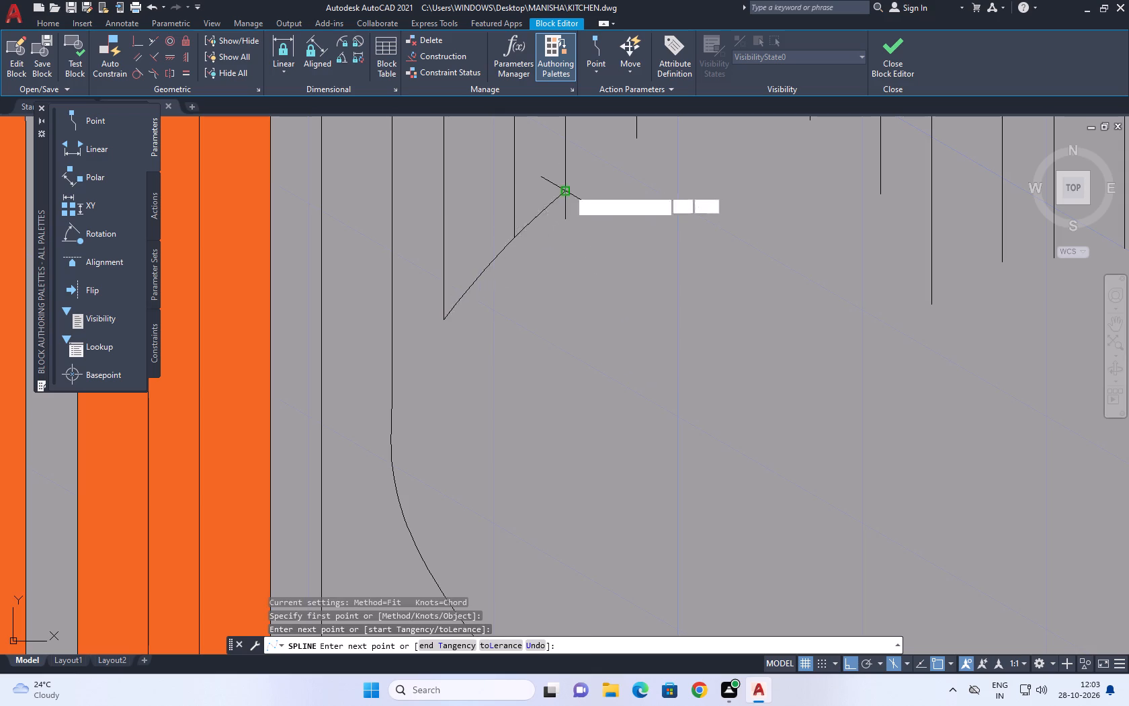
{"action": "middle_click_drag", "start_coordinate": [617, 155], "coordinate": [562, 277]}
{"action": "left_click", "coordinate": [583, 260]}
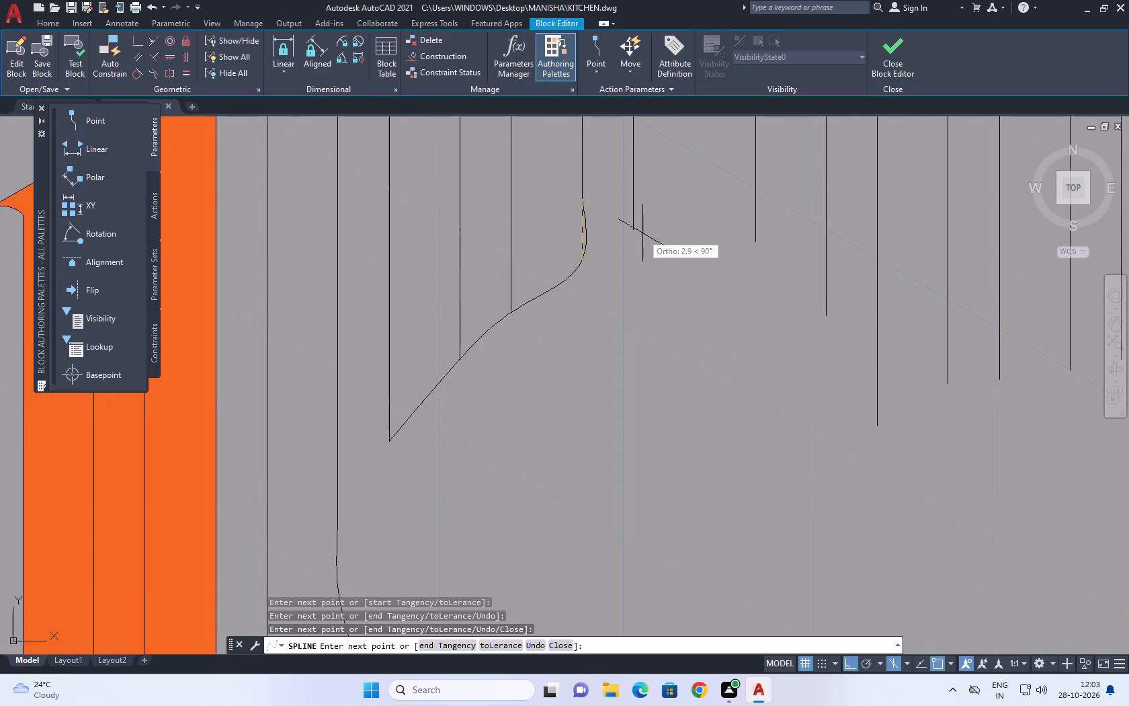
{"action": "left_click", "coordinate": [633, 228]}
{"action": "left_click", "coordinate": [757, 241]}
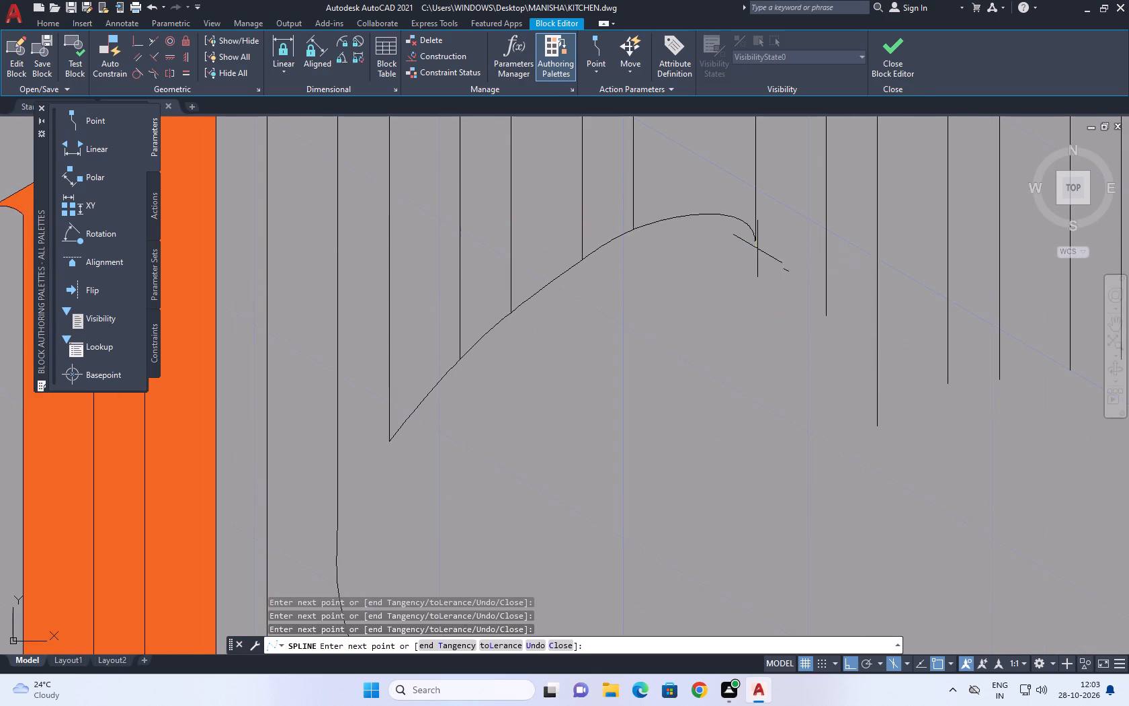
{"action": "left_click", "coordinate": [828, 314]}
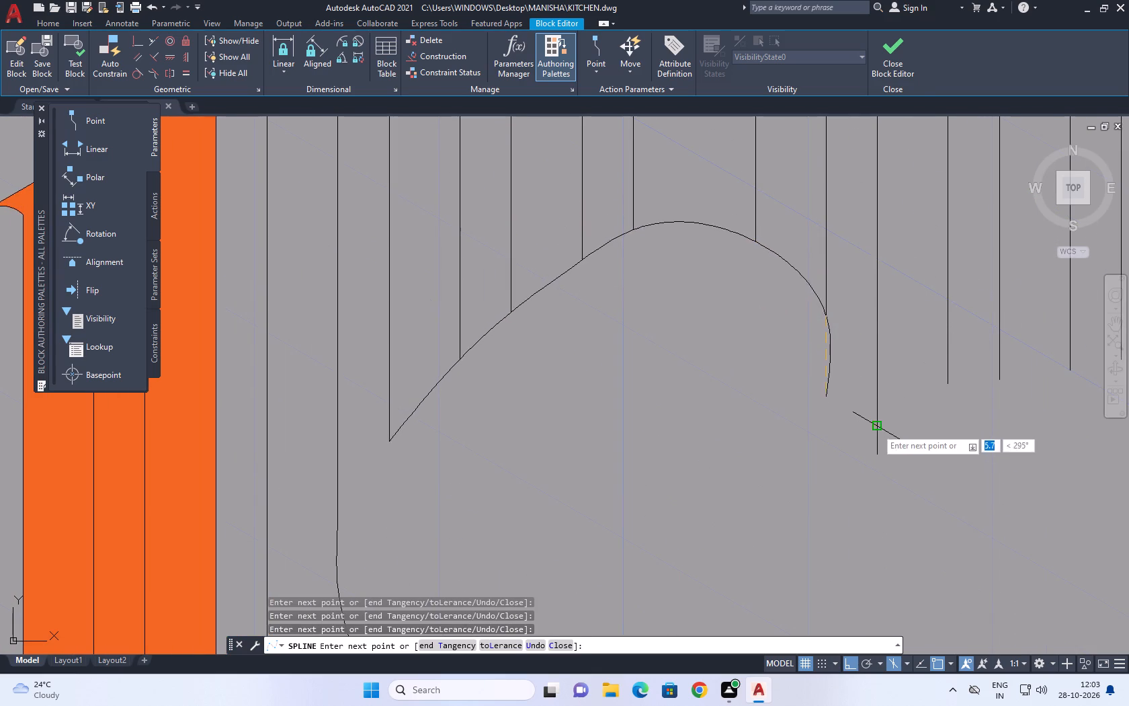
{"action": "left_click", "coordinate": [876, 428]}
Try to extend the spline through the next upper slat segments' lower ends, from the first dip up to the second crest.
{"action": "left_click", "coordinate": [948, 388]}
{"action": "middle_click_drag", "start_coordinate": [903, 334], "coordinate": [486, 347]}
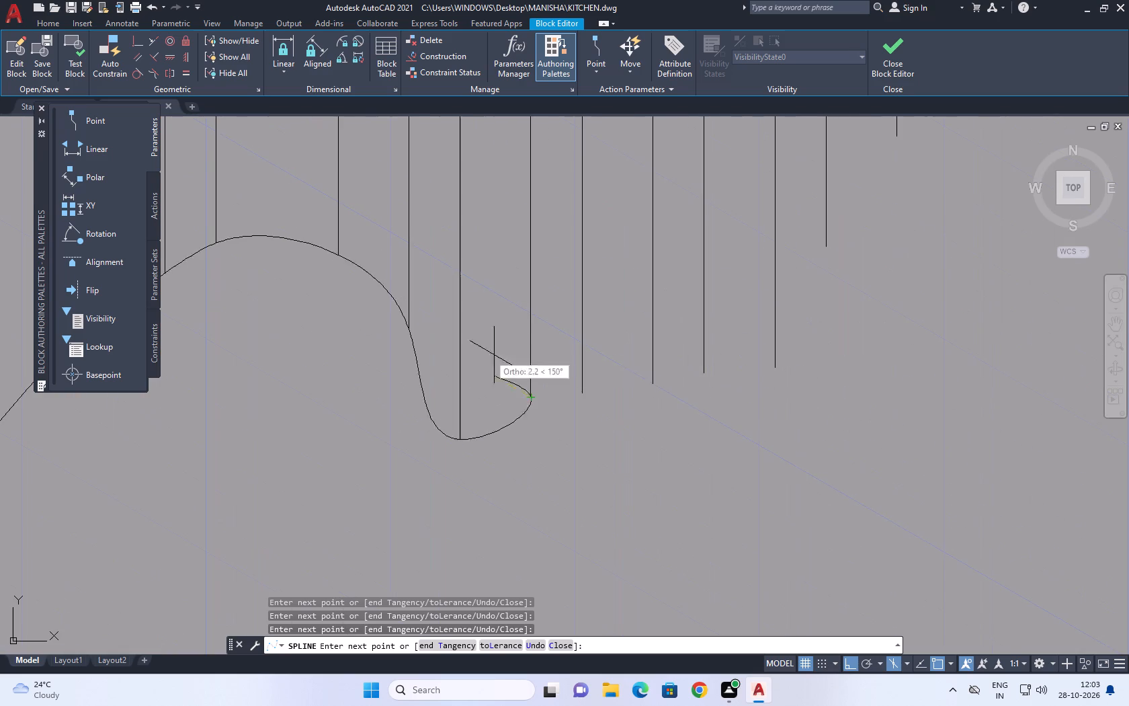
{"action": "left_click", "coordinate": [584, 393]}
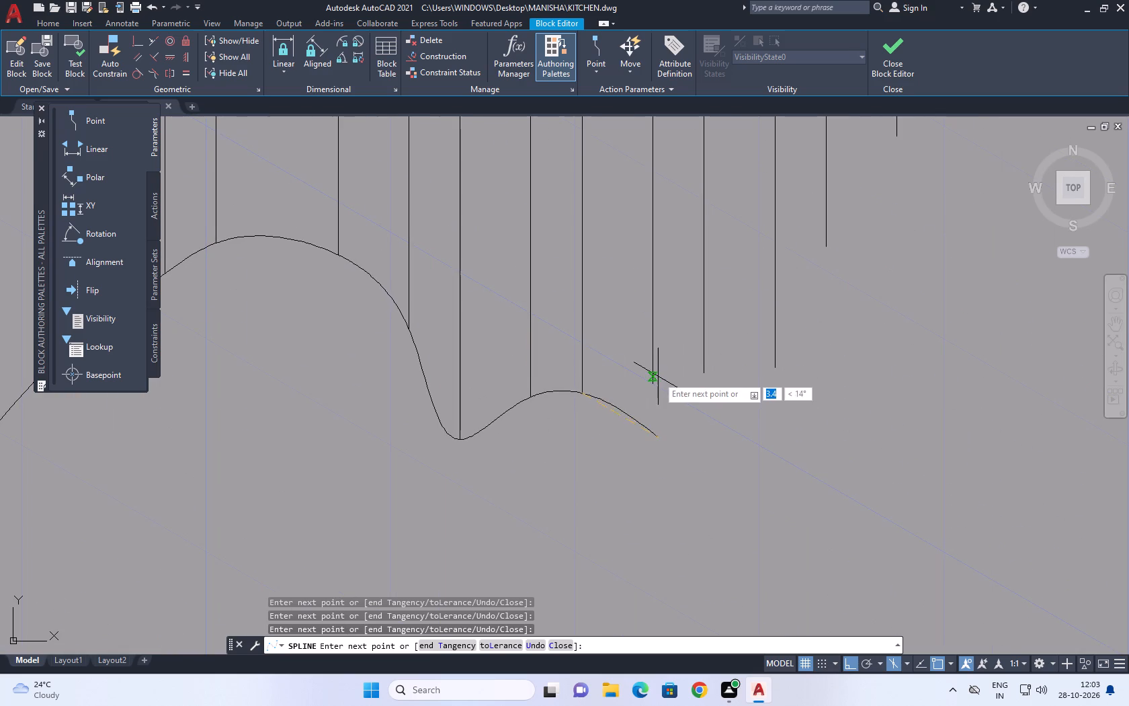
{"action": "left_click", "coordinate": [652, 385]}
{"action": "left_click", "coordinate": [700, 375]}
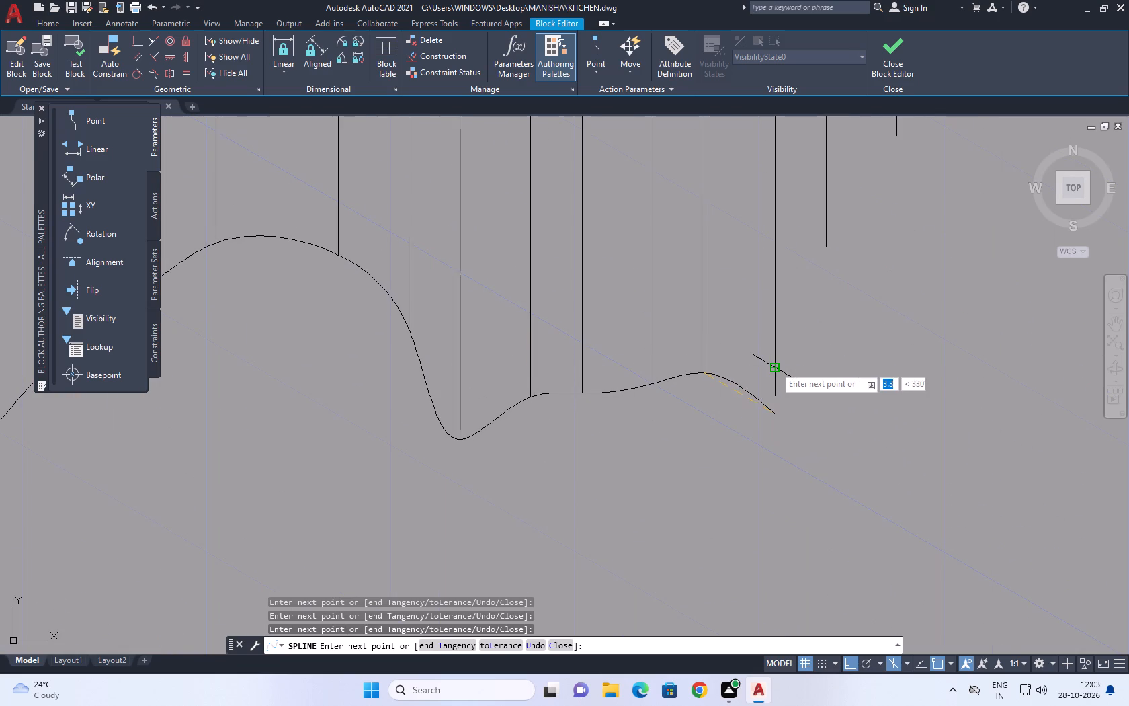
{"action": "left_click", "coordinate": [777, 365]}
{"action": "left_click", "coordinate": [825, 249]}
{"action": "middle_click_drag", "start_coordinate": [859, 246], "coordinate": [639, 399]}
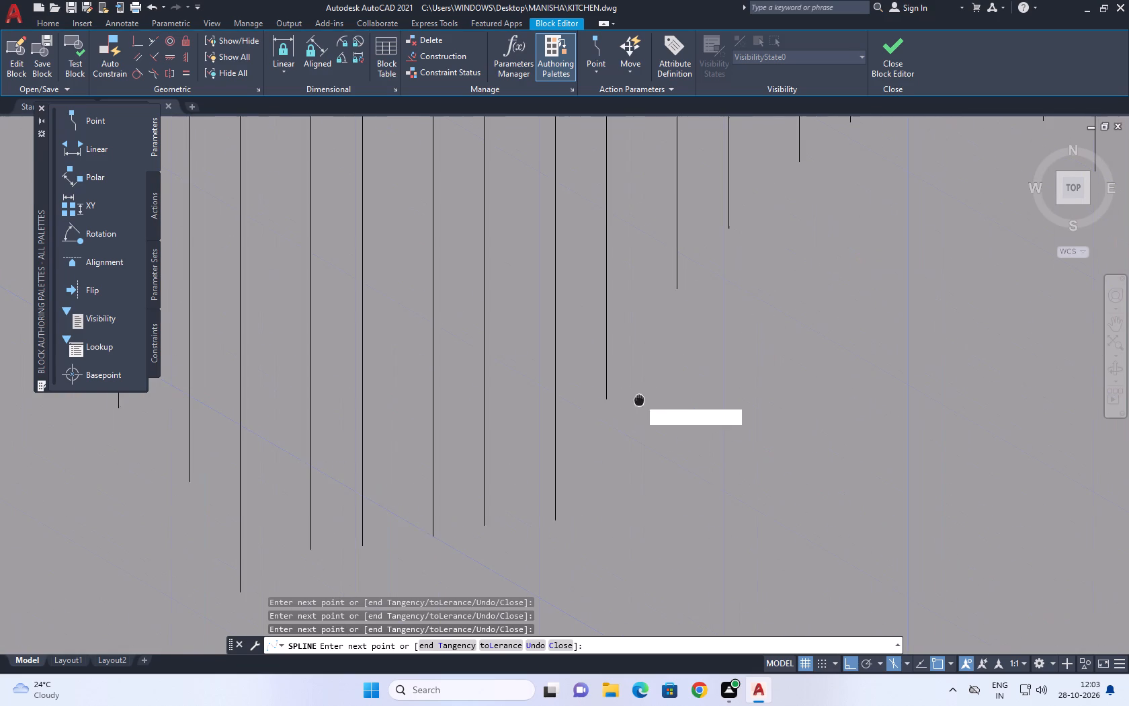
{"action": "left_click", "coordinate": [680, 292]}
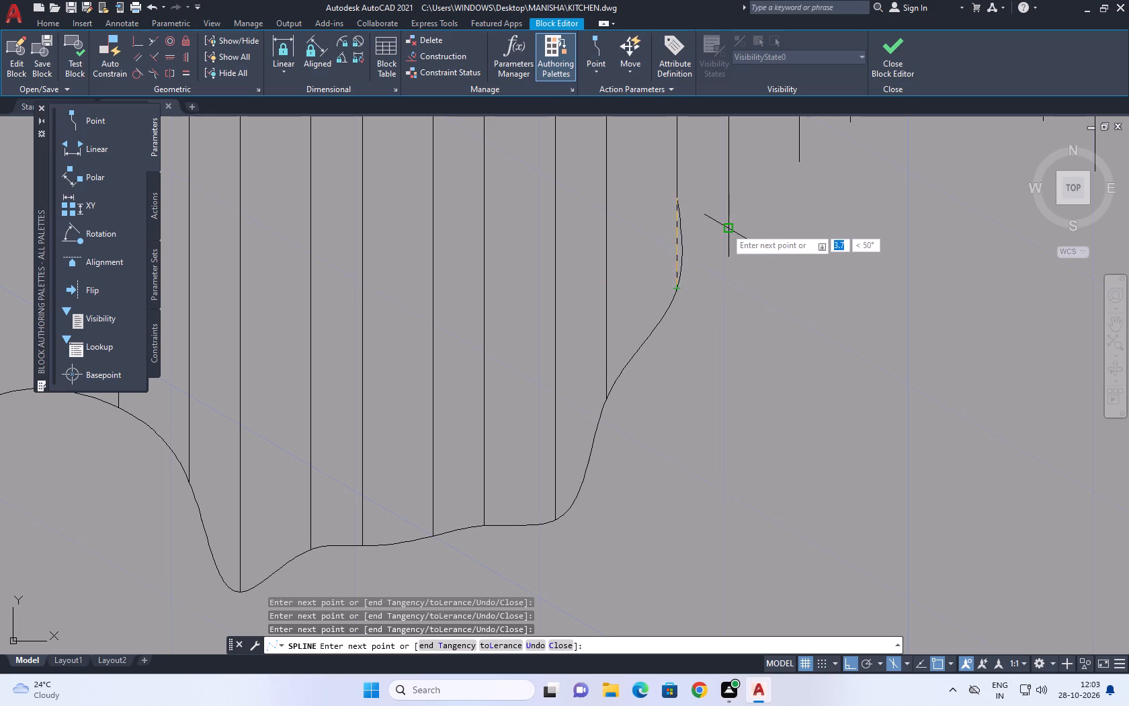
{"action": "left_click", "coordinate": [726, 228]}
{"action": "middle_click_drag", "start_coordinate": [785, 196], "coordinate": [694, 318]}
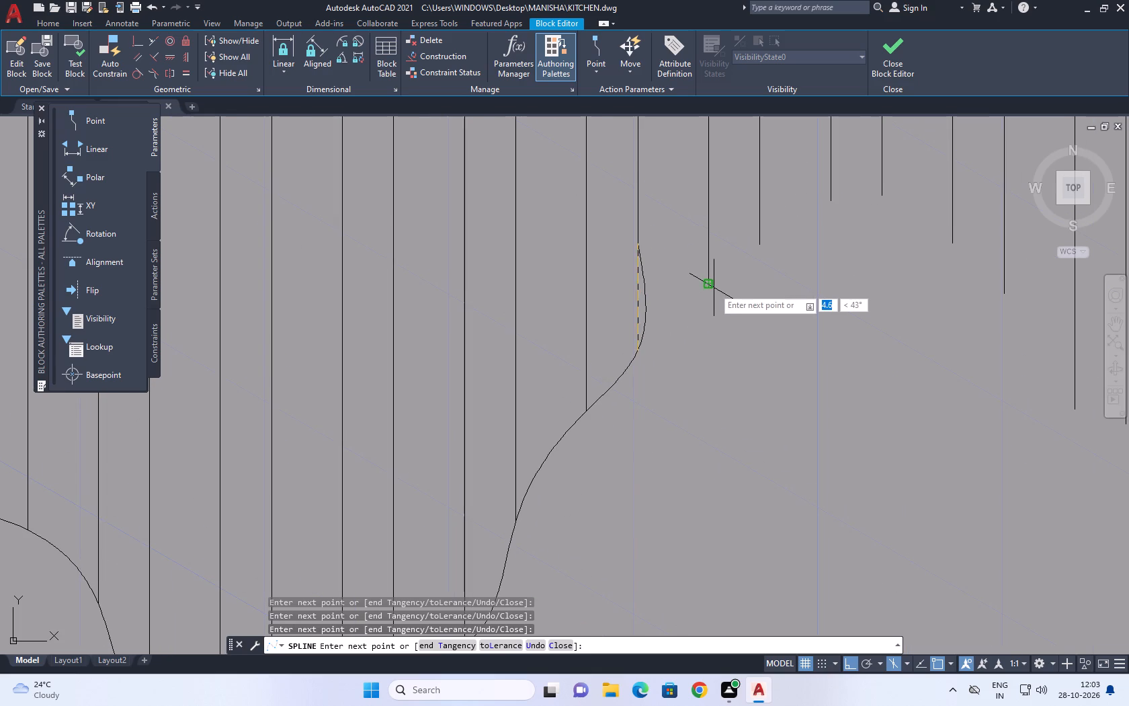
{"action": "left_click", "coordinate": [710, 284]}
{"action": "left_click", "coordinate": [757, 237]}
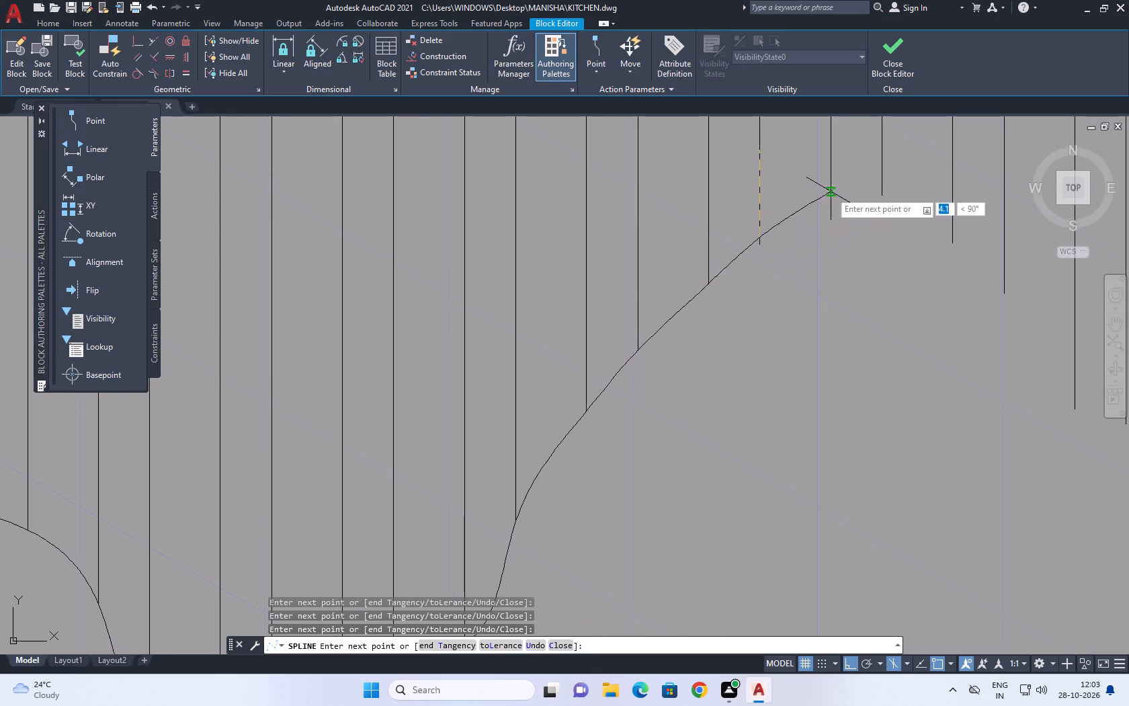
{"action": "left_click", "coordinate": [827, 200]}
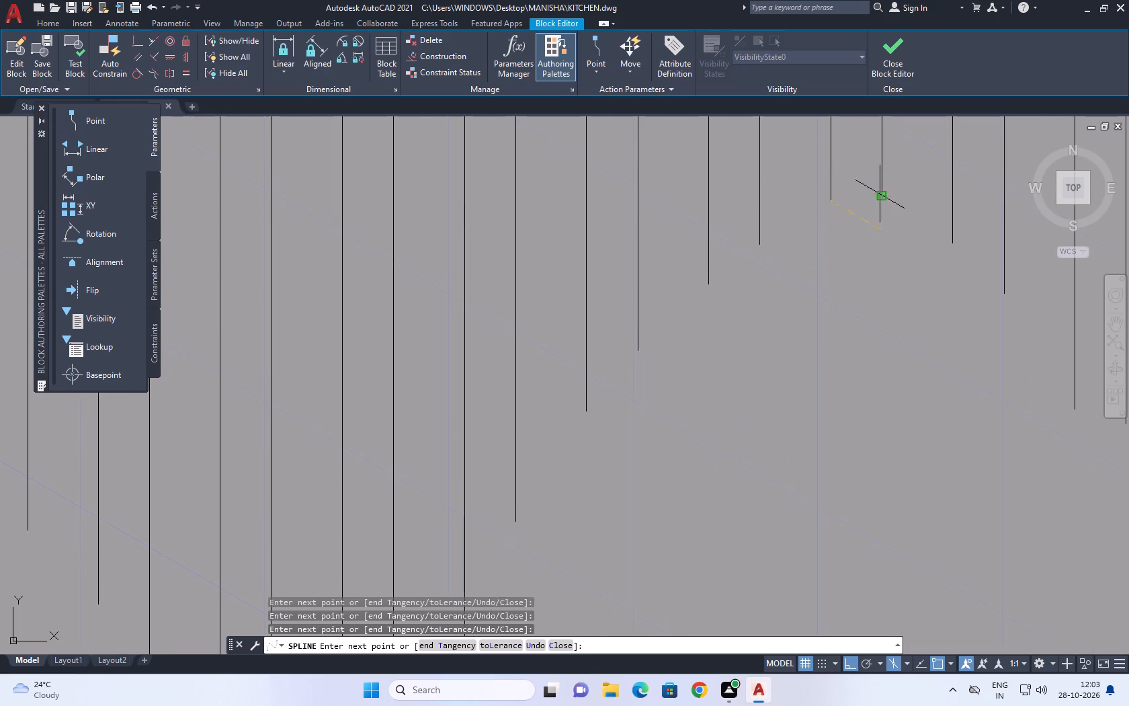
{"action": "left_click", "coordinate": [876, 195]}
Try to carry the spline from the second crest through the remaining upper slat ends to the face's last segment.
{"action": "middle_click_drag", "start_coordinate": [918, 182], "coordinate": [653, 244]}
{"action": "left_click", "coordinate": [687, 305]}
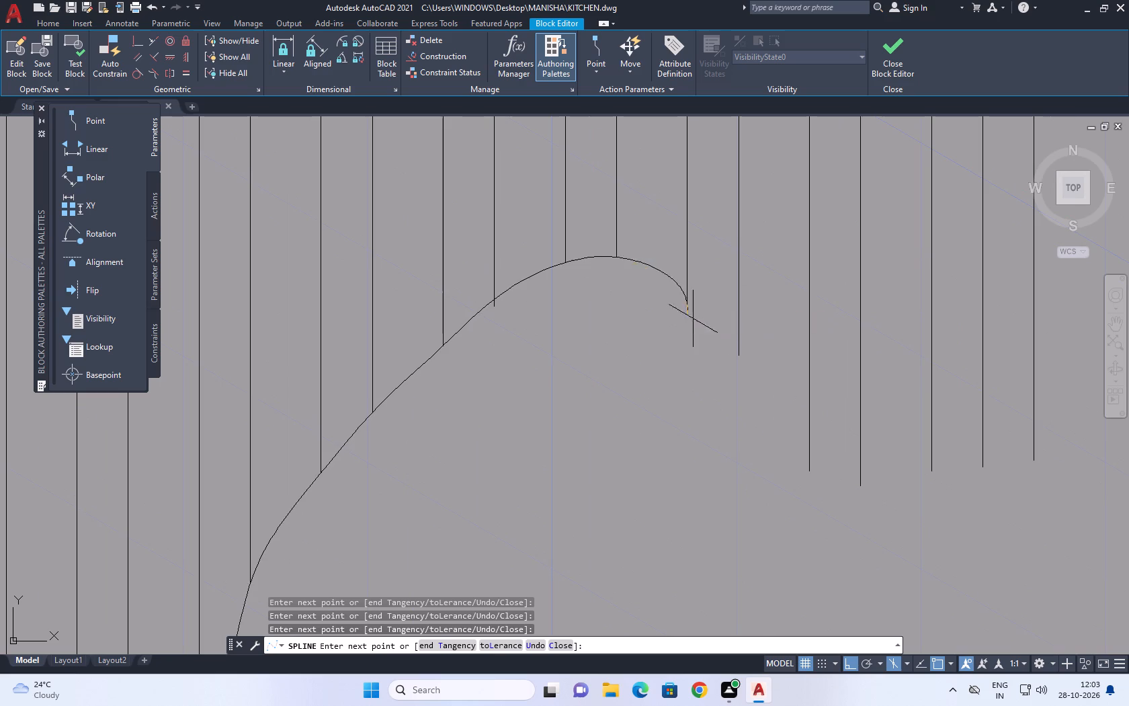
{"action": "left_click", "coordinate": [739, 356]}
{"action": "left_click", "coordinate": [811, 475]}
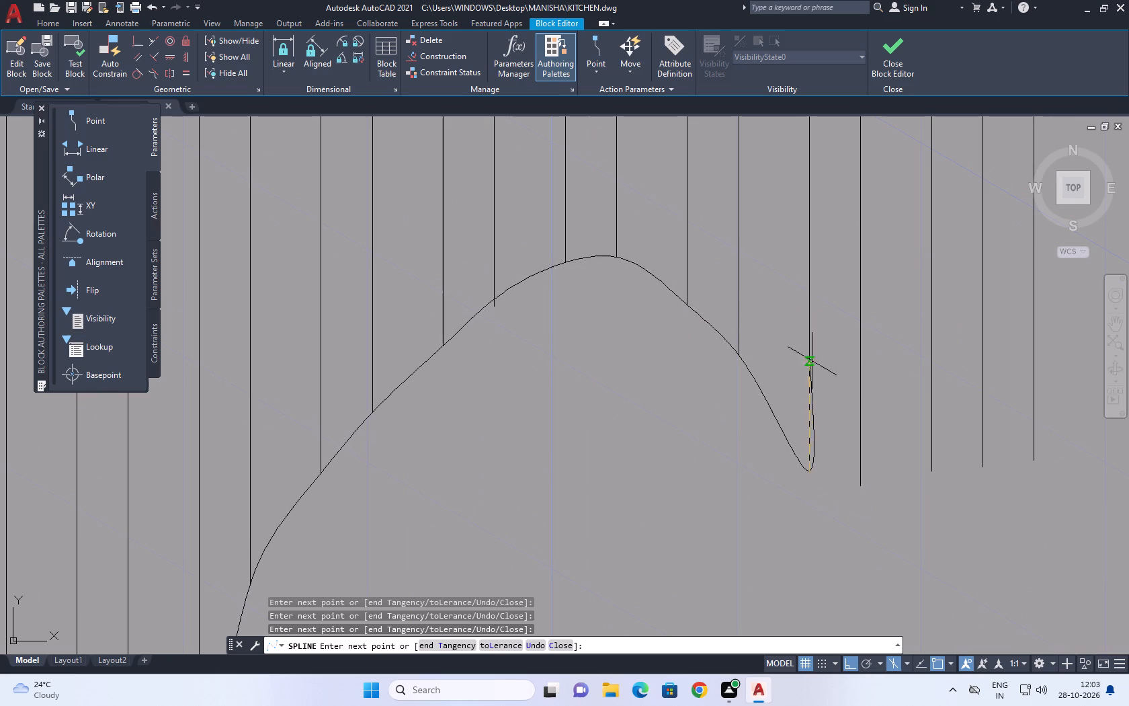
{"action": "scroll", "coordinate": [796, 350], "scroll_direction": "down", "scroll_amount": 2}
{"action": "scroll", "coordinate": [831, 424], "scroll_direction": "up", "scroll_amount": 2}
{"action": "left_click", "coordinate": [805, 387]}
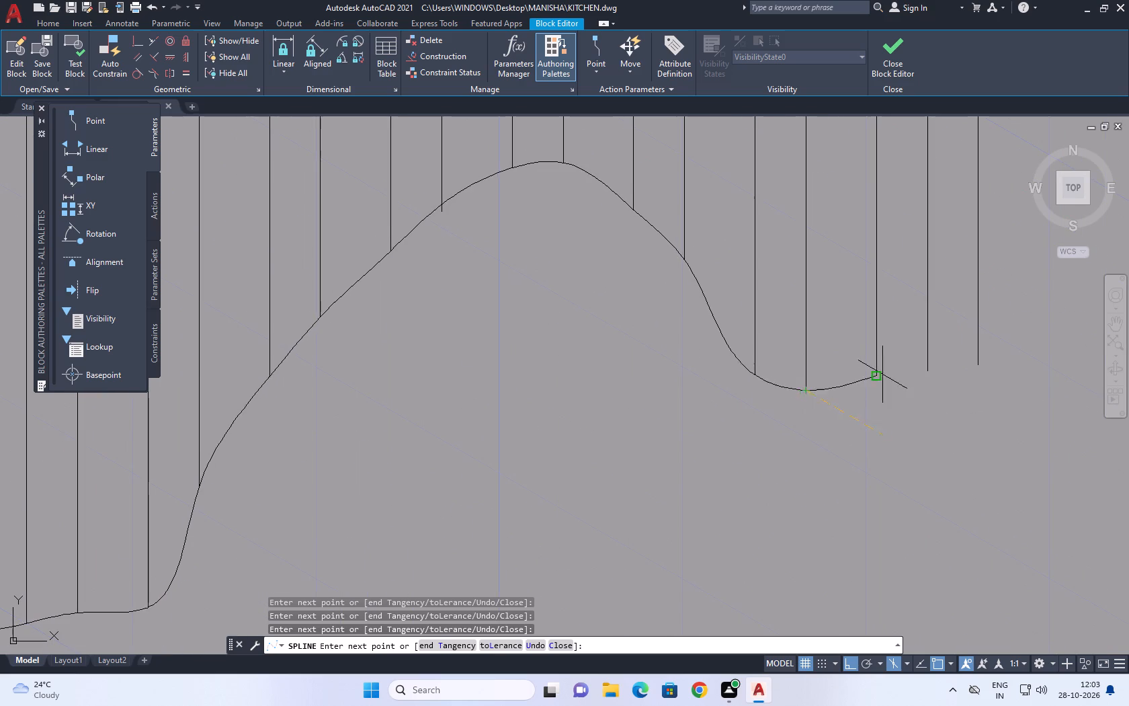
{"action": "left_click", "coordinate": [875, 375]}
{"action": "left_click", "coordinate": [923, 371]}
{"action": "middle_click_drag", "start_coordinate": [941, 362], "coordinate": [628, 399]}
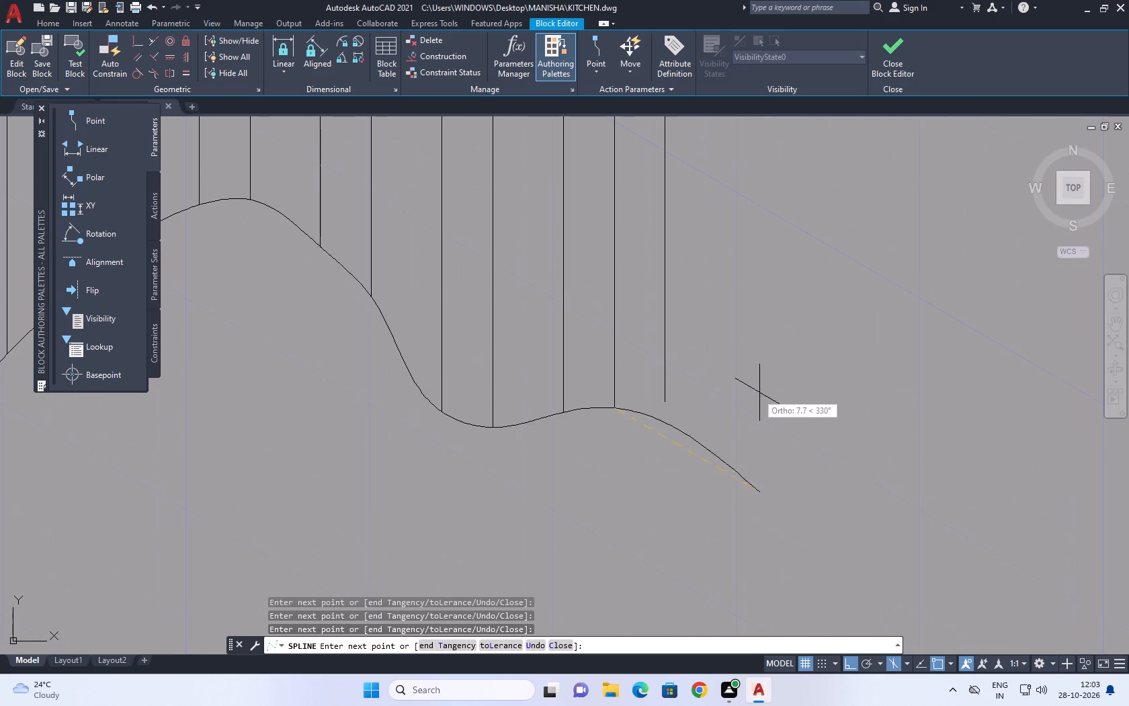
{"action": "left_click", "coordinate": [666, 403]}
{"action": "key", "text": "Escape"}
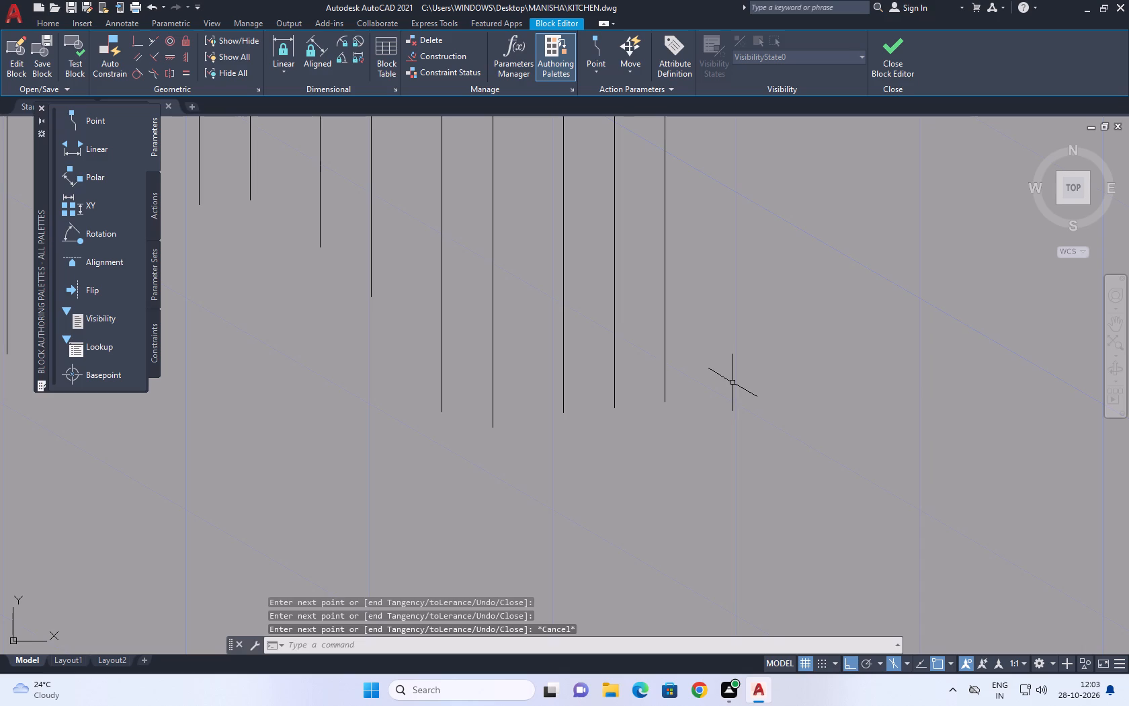
Start a spline at the existing joining curve's upper end and fit it through the upper slat segments' lower ends to the first dip.
{"action": "scroll", "coordinate": [682, 388], "scroll_direction": "down", "scroll_amount": 5}
{"action": "key", "text": "space"}
{"action": "scroll", "coordinate": [539, 441], "scroll_direction": "up", "scroll_amount": 3}
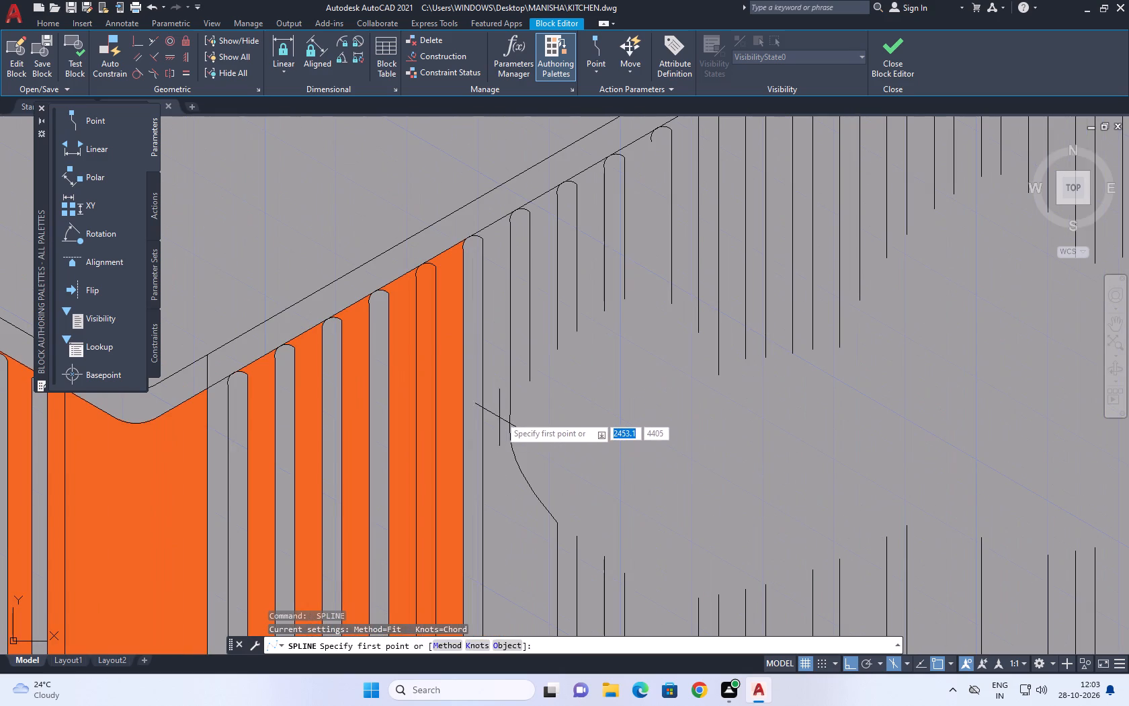
{"action": "left_click", "coordinate": [509, 414]}
{"action": "left_click", "coordinate": [528, 382]}
{"action": "left_click", "coordinate": [558, 352]}
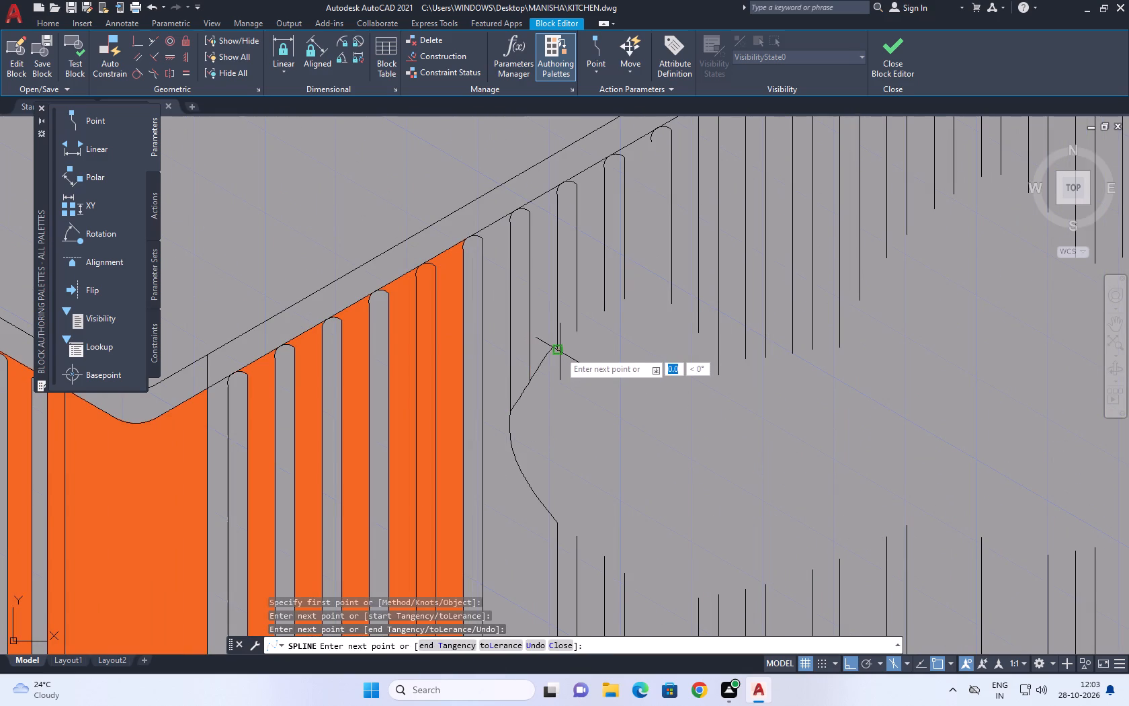
{"action": "left_click", "coordinate": [574, 334]}
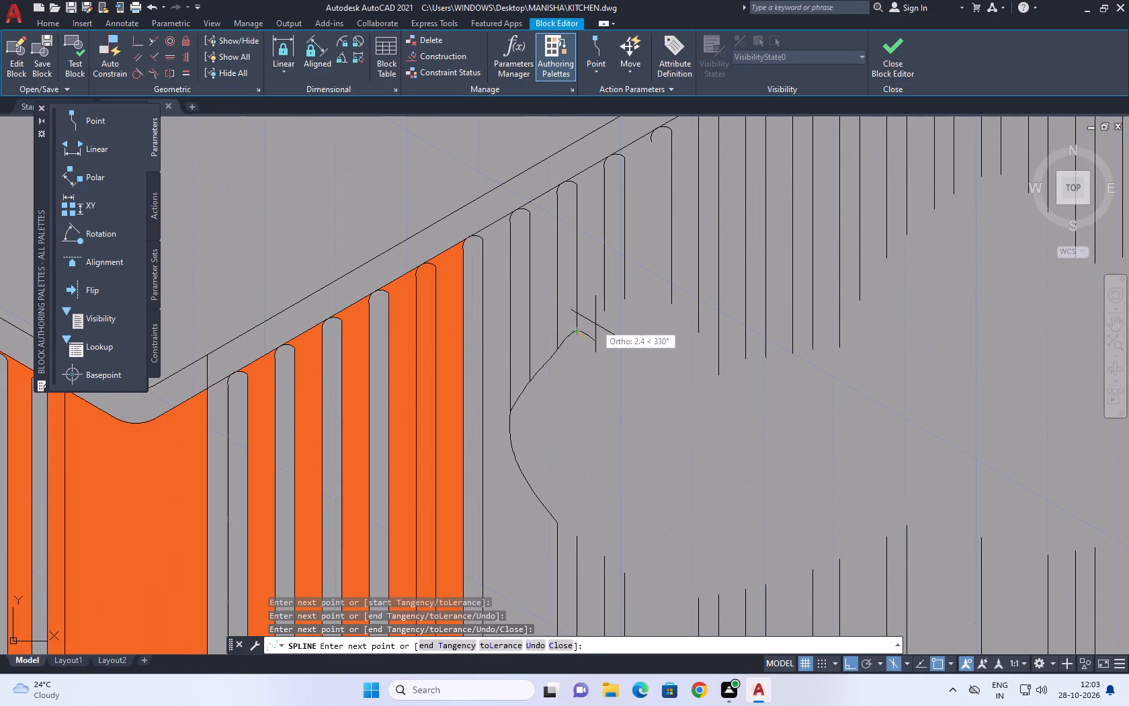
{"action": "left_click", "coordinate": [606, 313]}
{"action": "left_click", "coordinate": [624, 297]}
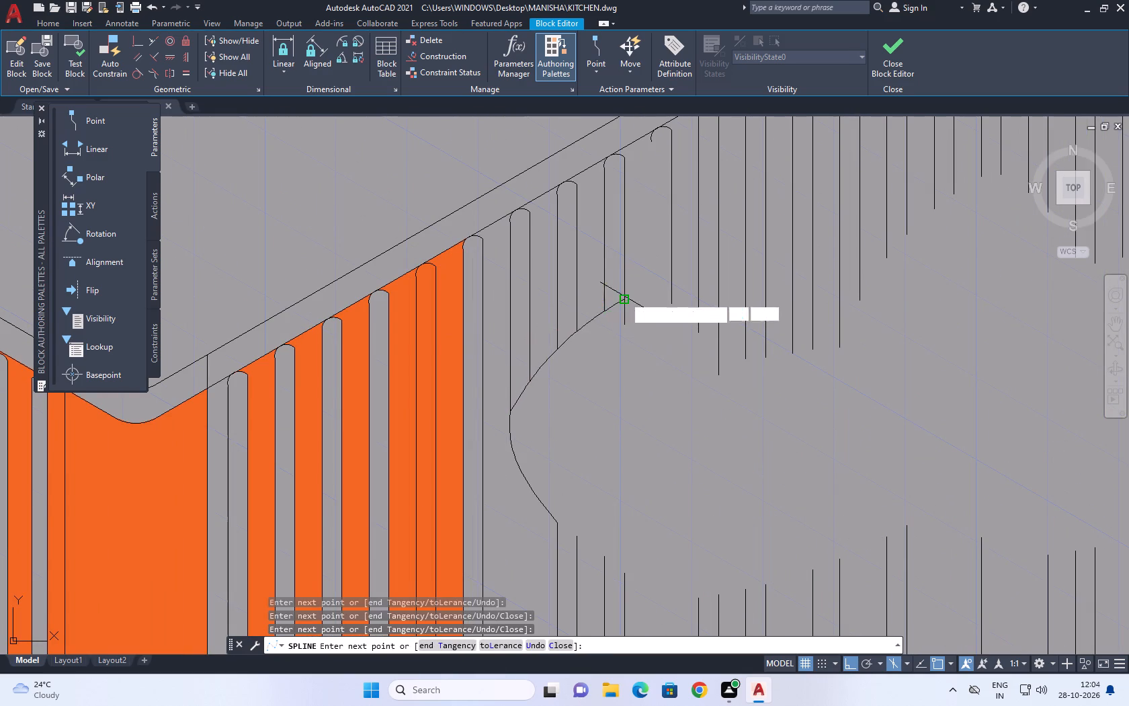
{"action": "scroll", "coordinate": [641, 301], "scroll_direction": "up", "scroll_amount": 2}
{"action": "left_click", "coordinate": [713, 310]}
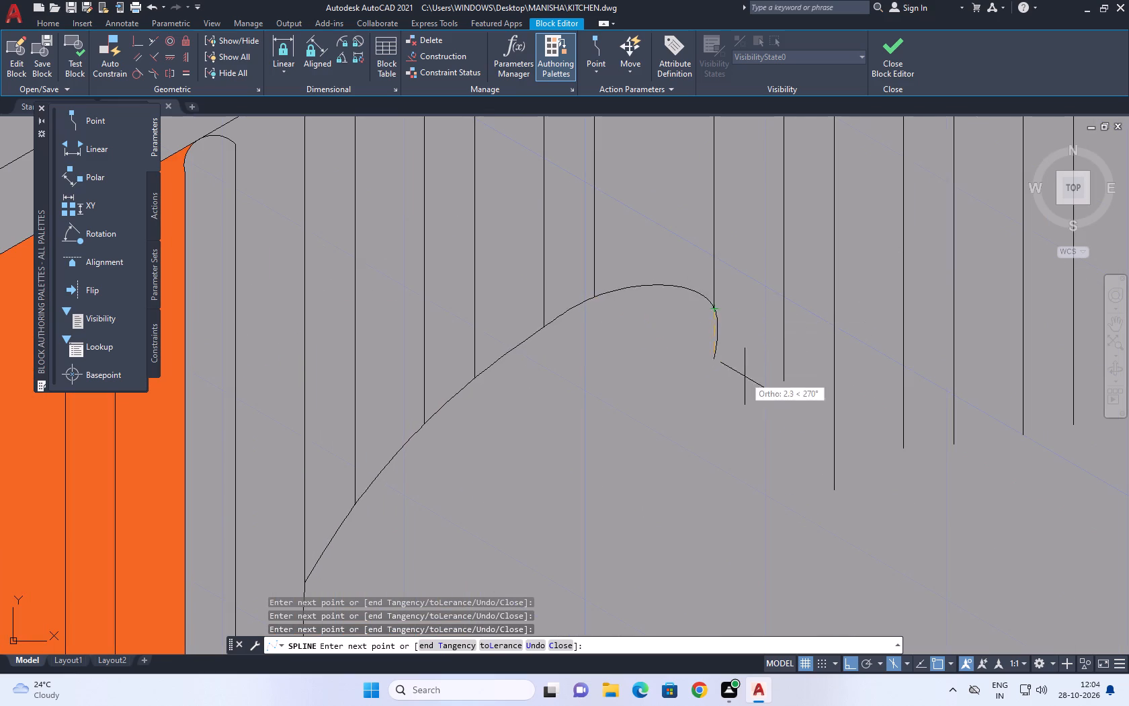
{"action": "left_click", "coordinate": [784, 380]}
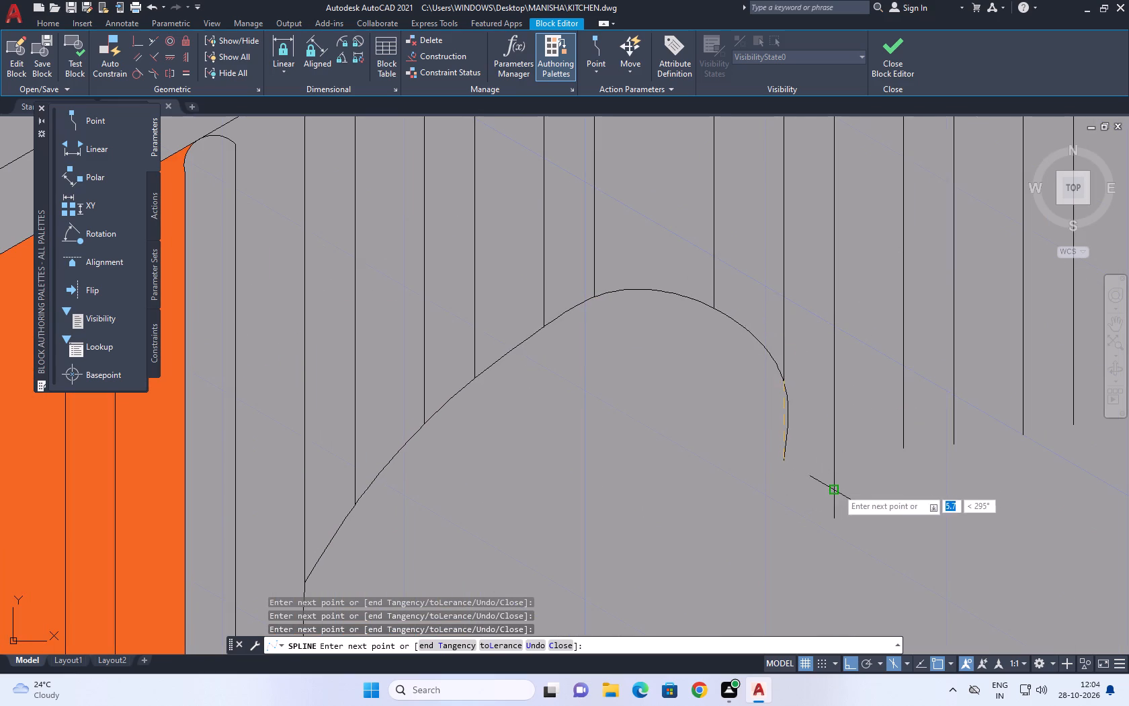
{"action": "left_click", "coordinate": [837, 489]}
Continue the spline beyond the first dip through the lower ends of the near-level run of upper slat segments.
{"action": "left_click", "coordinate": [910, 452]}
{"action": "middle_click_drag", "start_coordinate": [886, 435], "coordinate": [470, 468]}
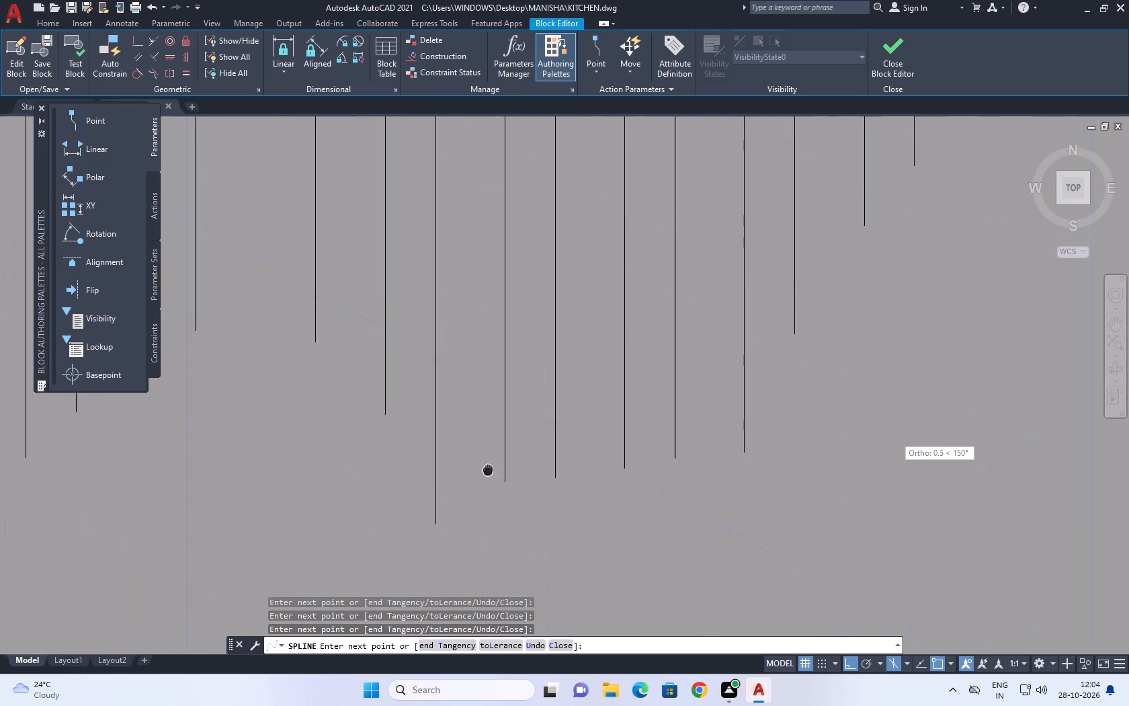
{"action": "middle_click_drag", "start_coordinate": [470, 468], "coordinate": [427, 463]}
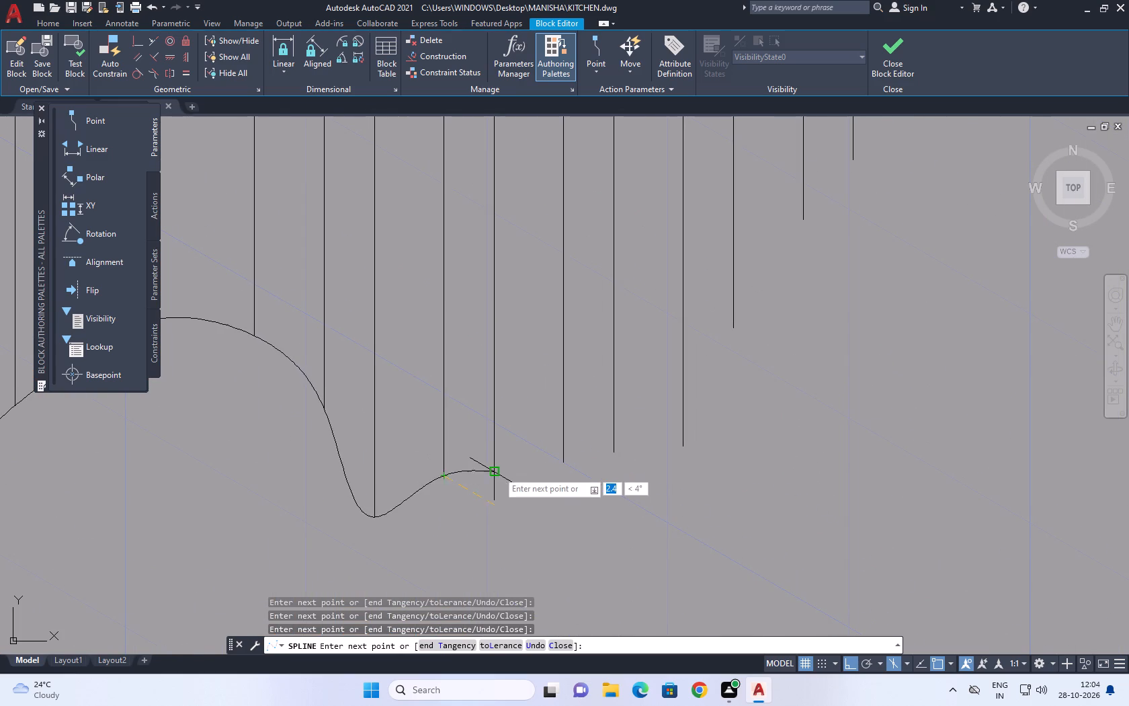
{"action": "left_click_drag", "start_coordinate": [493, 473], "coordinate": [499, 473]}
{"action": "left_click", "coordinate": [558, 463]}
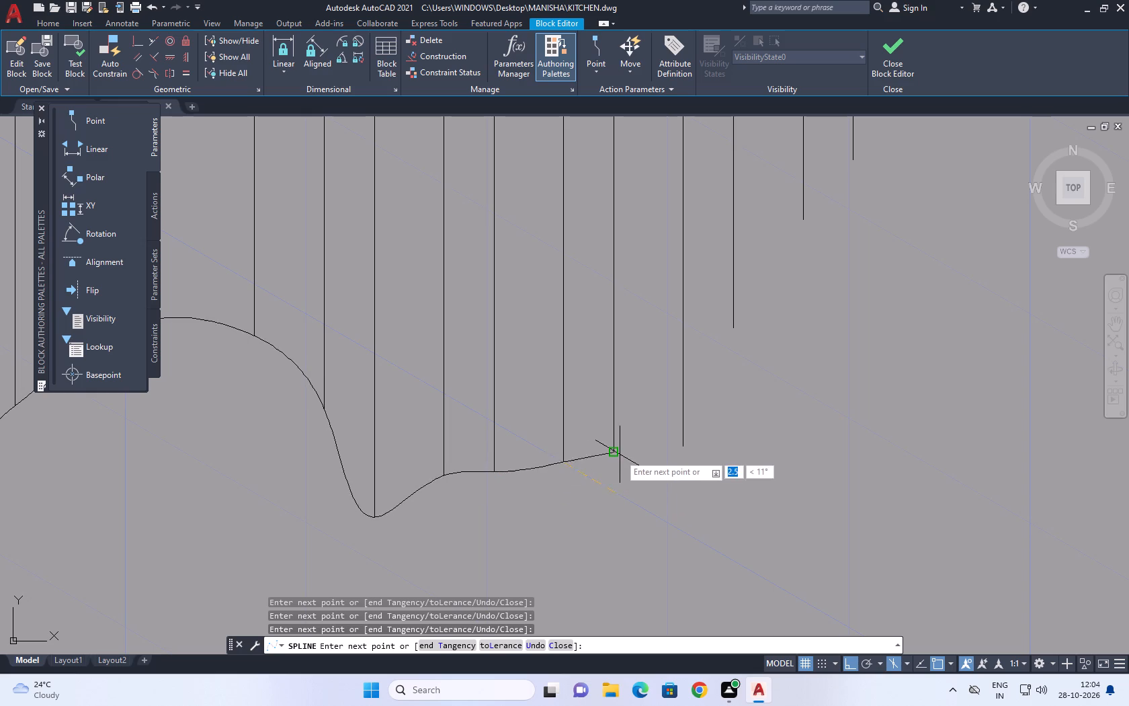
{"action": "left_click", "coordinate": [615, 454]}
{"action": "left_click", "coordinate": [683, 448]}
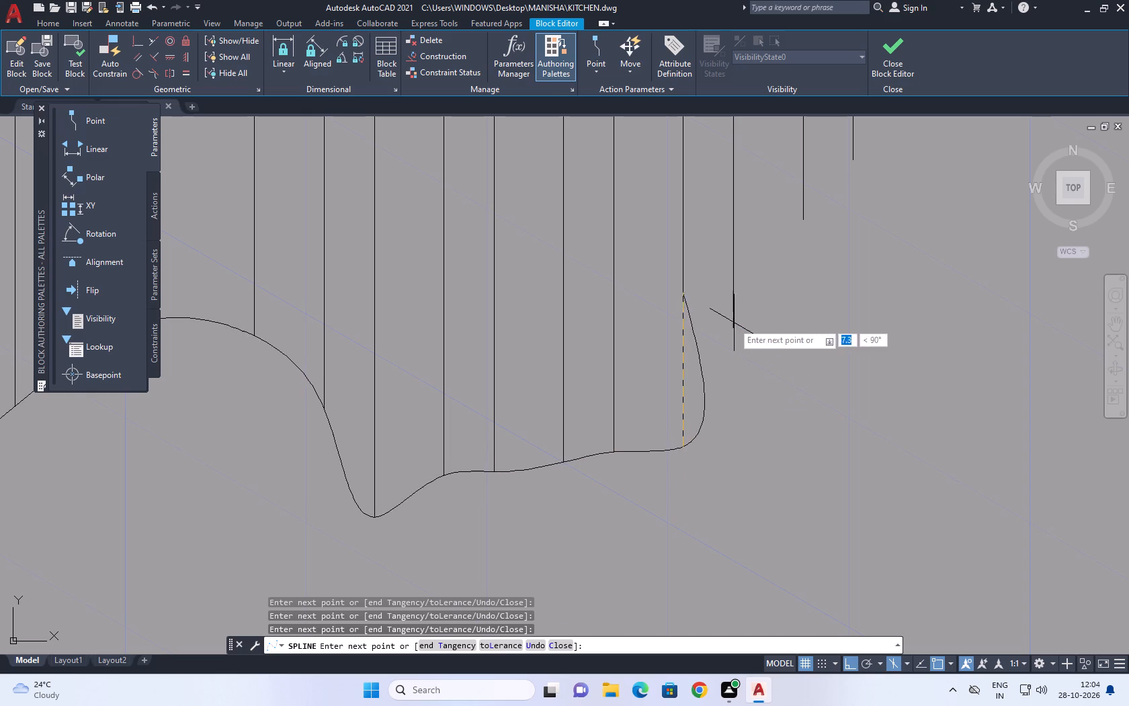
Carry the spline up through the rising lower ends of the upper slat segments to the second crest.
{"action": "left_click", "coordinate": [733, 323]}
{"action": "middle_click_drag", "start_coordinate": [761, 310], "coordinate": [640, 442]}
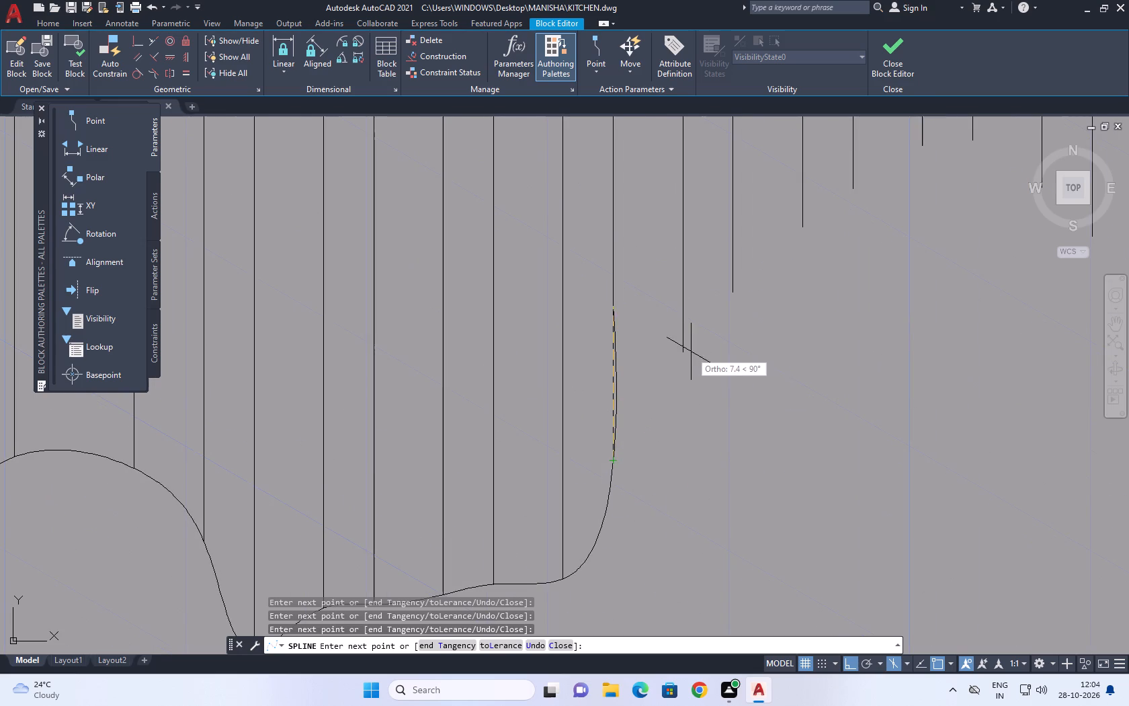
{"action": "left_click", "coordinate": [676, 352]}
{"action": "left_click", "coordinate": [733, 291]}
{"action": "middle_click_drag", "start_coordinate": [704, 302], "coordinate": [444, 465]}
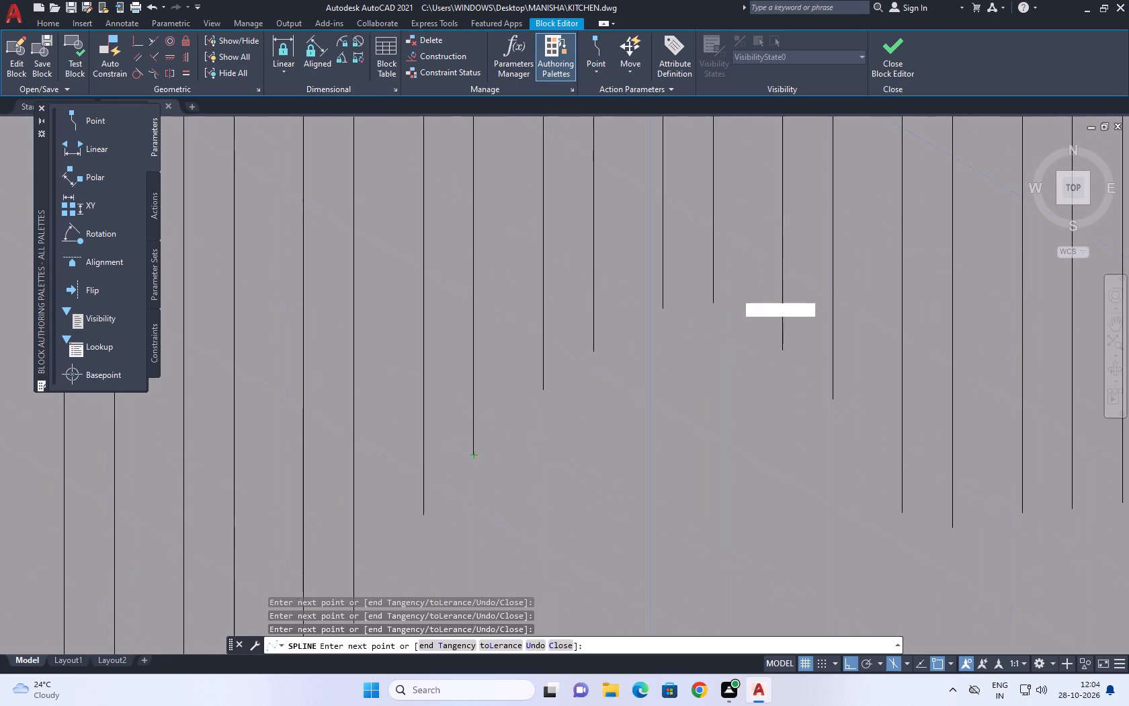
{"action": "left_click", "coordinate": [545, 389]}
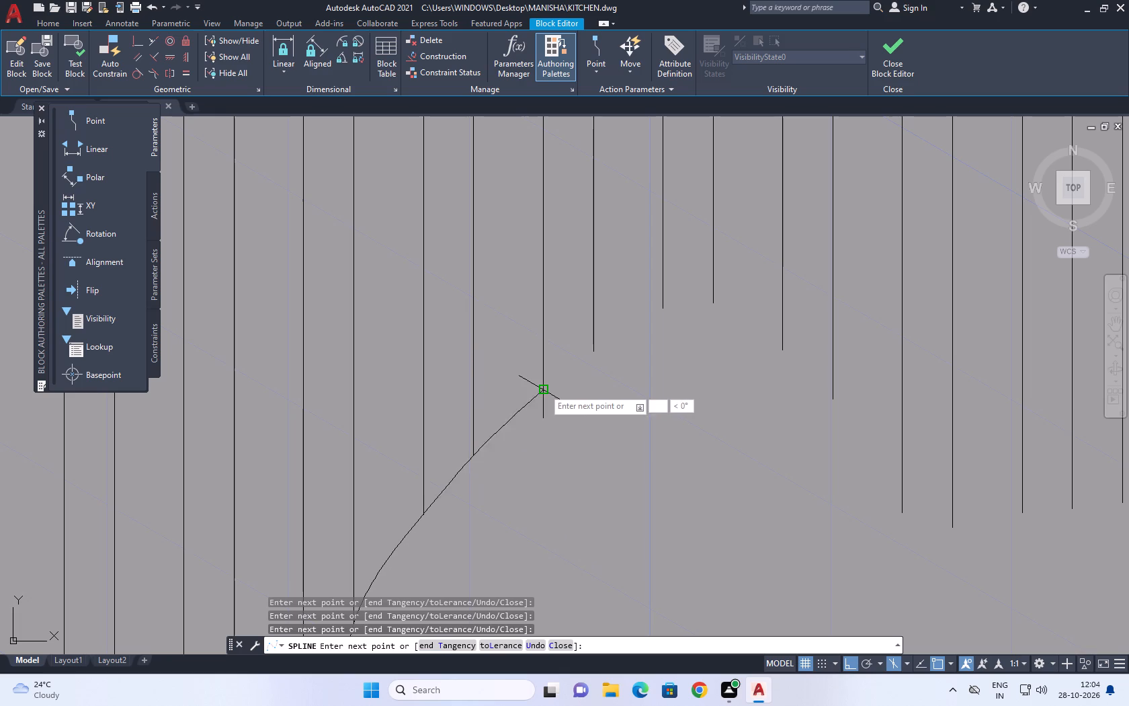
{"action": "left_click", "coordinate": [597, 347]}
{"action": "left_click", "coordinate": [667, 311]}
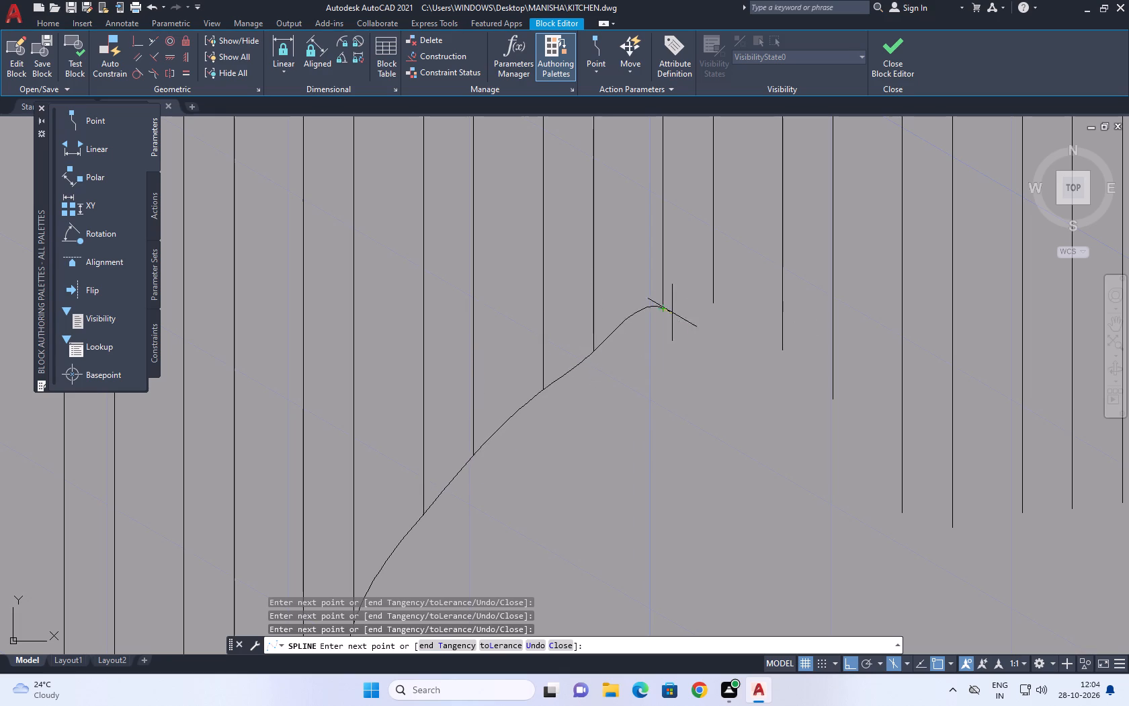
{"action": "left_click", "coordinate": [708, 298]}
Fit the spline from the second crest through the remaining upper slat ends and finish it at the face's last segment.
{"action": "left_click", "coordinate": [783, 350]}
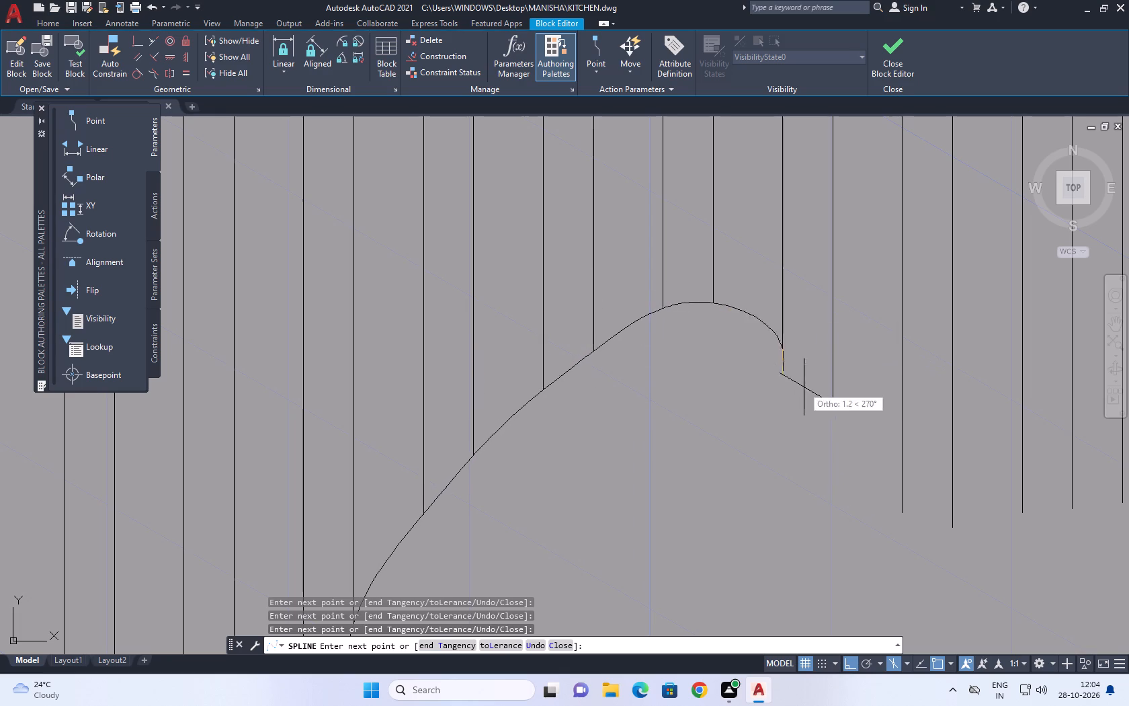
{"action": "left_click", "coordinate": [834, 399]}
{"action": "middle_click_drag", "start_coordinate": [827, 398], "coordinate": [540, 353]}
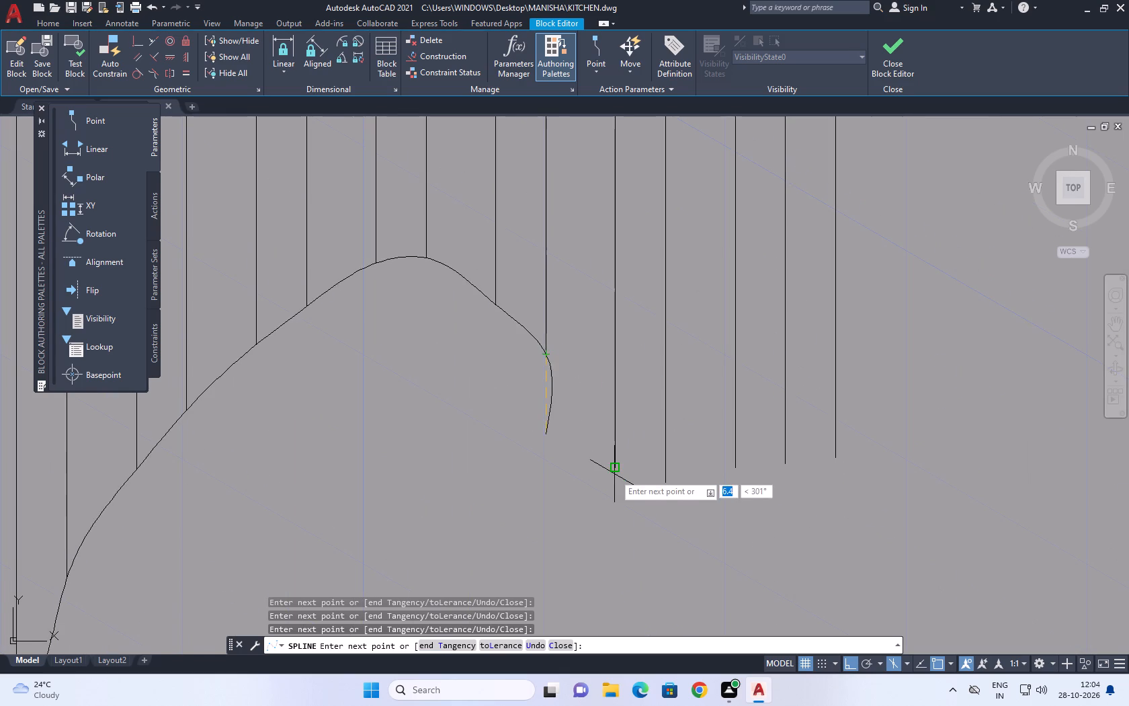
{"action": "left_click", "coordinate": [616, 468]}
{"action": "left_click_drag", "start_coordinate": [665, 481], "coordinate": [674, 485]}
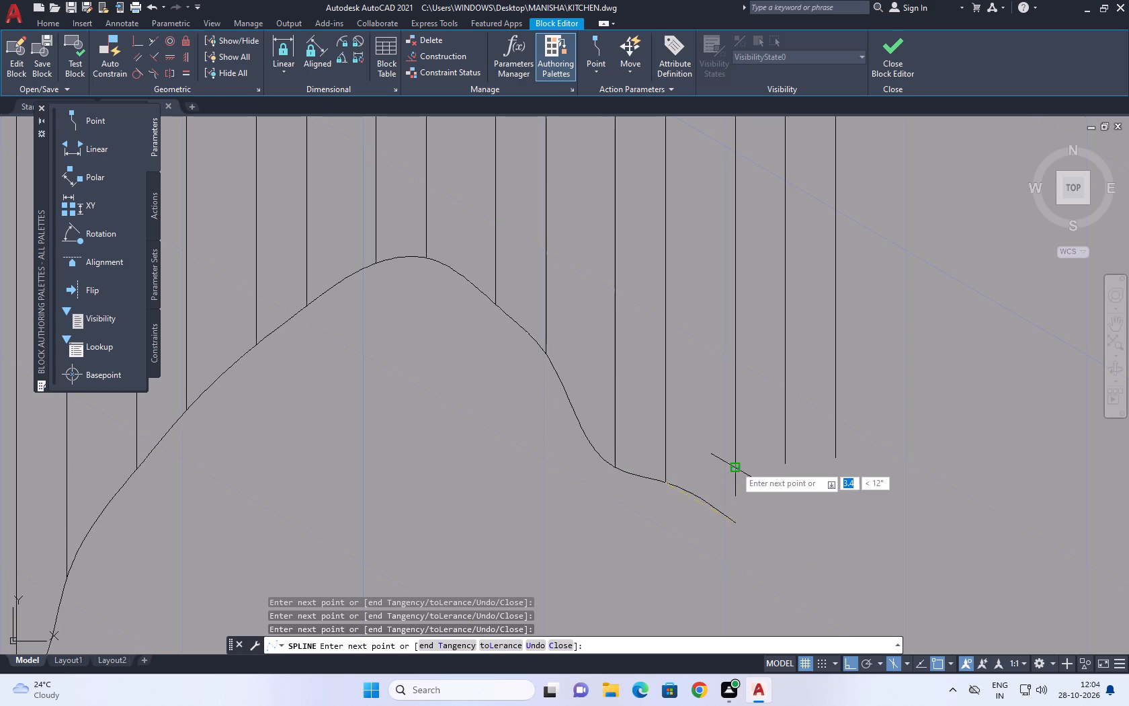
{"action": "left_click", "coordinate": [735, 466]}
{"action": "left_click_drag", "start_coordinate": [783, 463], "coordinate": [800, 466]}
{"action": "left_click", "coordinate": [841, 456]}
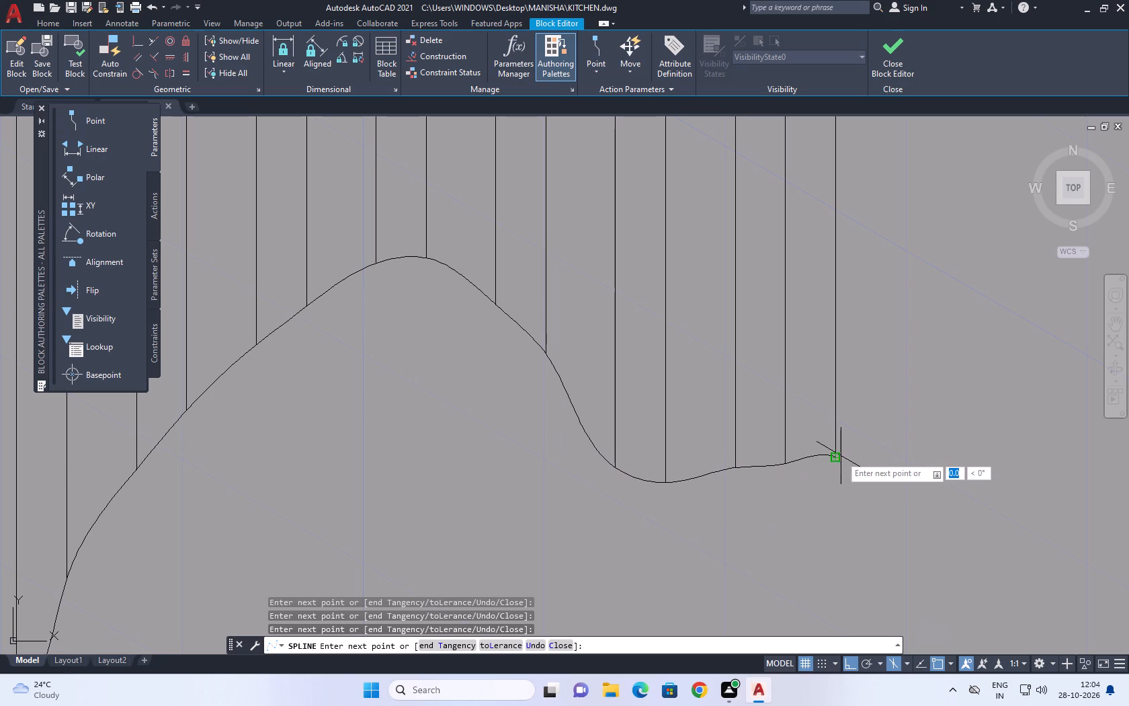
{"action": "key", "text": "Return"}
Start another spline at the joining curve's lower end and fit it through the upper ends of the next three lower slat segments.
{"action": "scroll", "coordinate": [792, 427], "scroll_direction": "down", "scroll_amount": 2}
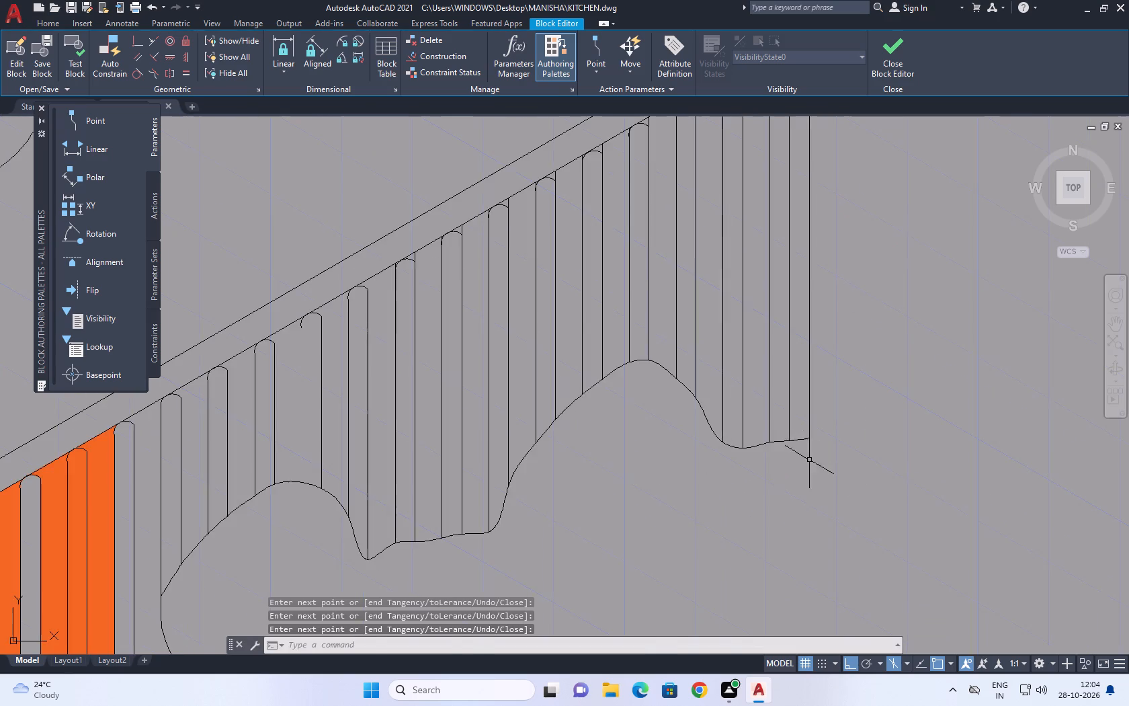
{"action": "scroll", "coordinate": [780, 470], "scroll_direction": "down", "scroll_amount": 2}
{"action": "middle_click_drag", "start_coordinate": [773, 472], "coordinate": [702, 274]}
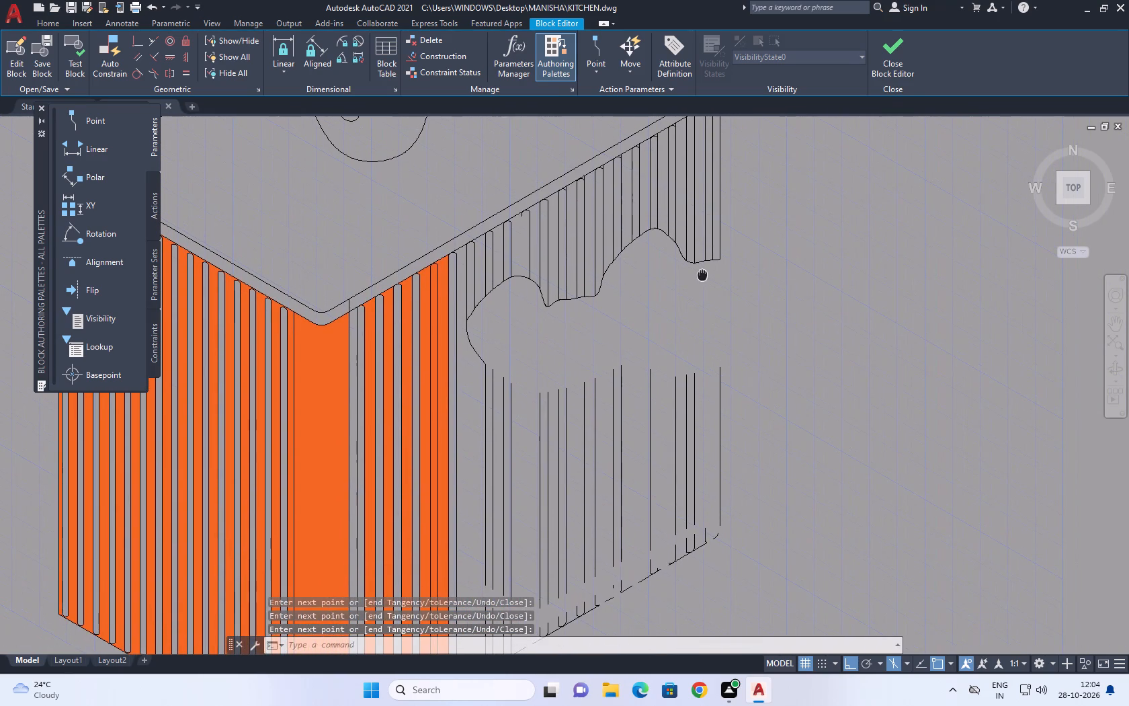
{"action": "middle_click_drag", "start_coordinate": [702, 274], "coordinate": [705, 278]}
{"action": "middle_click_drag", "start_coordinate": [705, 283], "coordinate": [707, 291]}
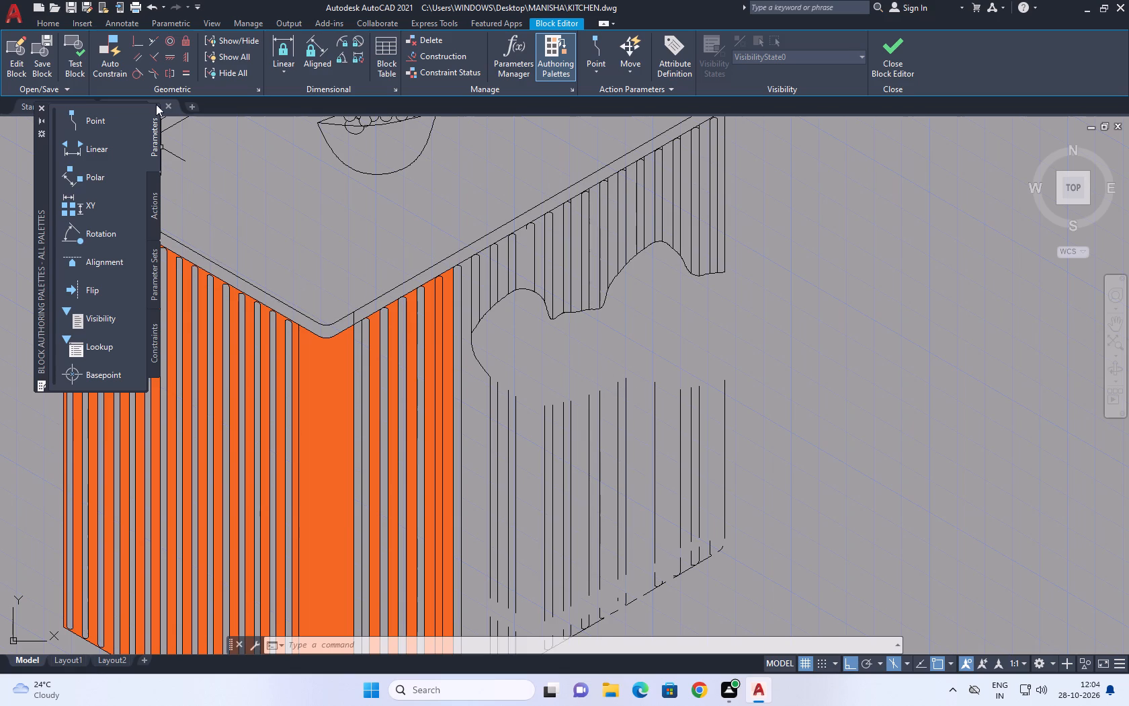
{"action": "right_click_drag", "start_coordinate": [376, 235], "coordinate": [370, 227]}
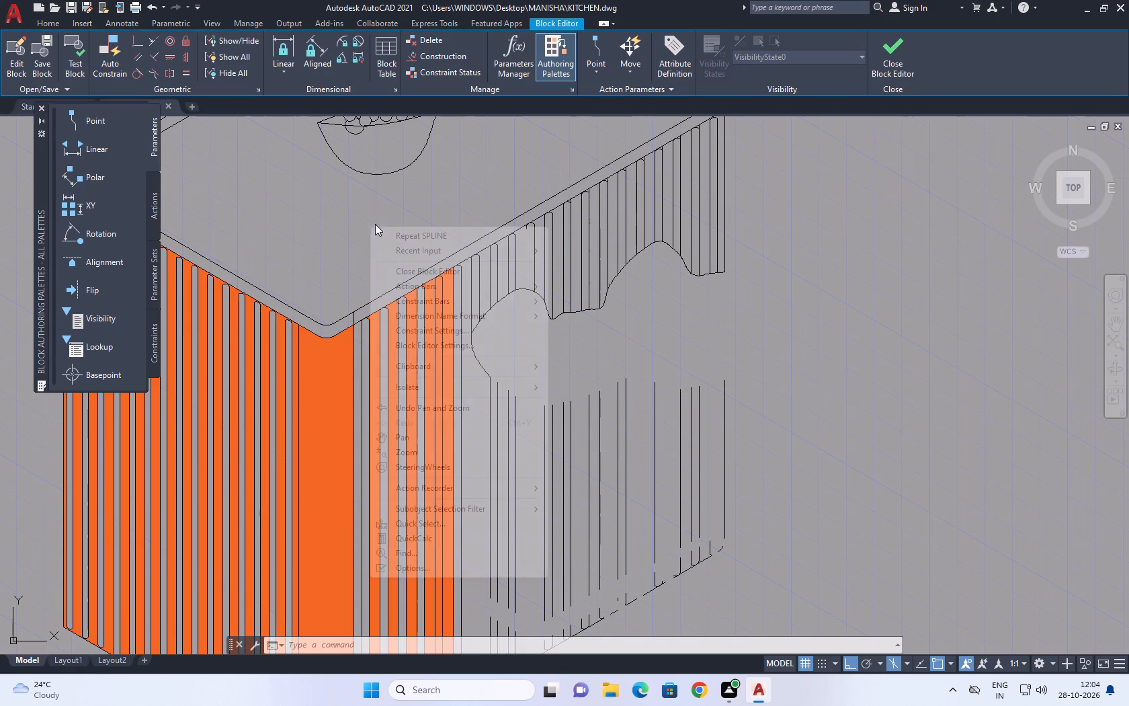
{"action": "left_click", "coordinate": [417, 231]}
{"action": "scroll", "coordinate": [472, 391], "scroll_direction": "up", "scroll_amount": 1}
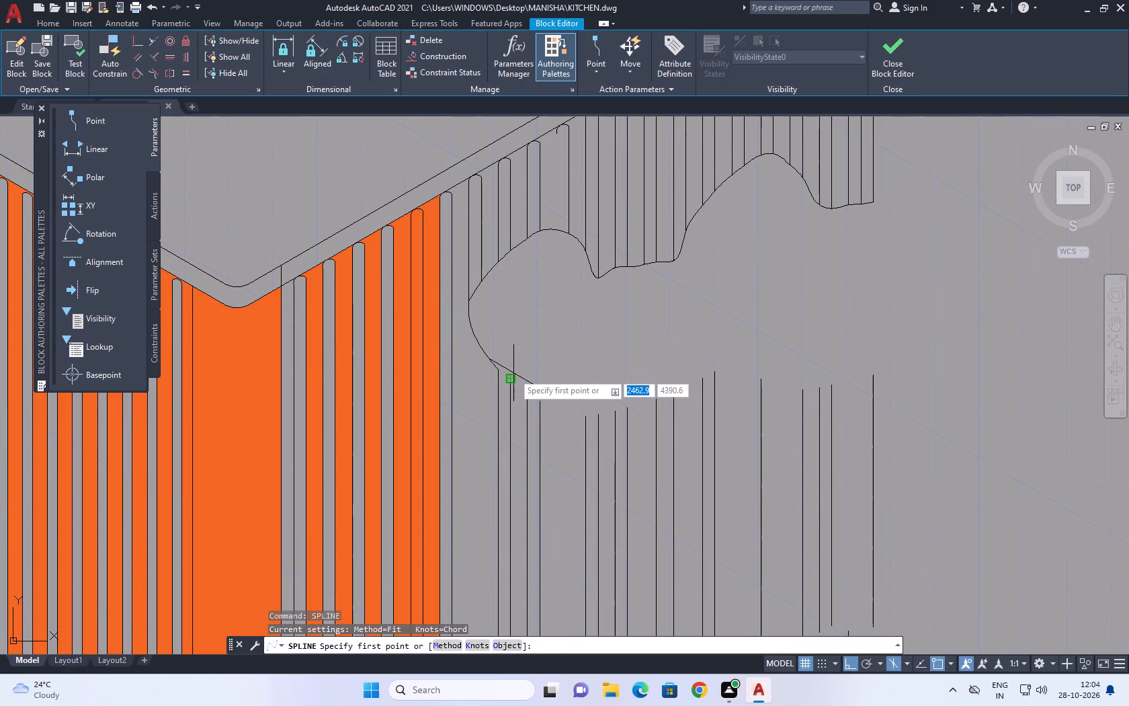
{"action": "scroll", "coordinate": [500, 375], "scroll_direction": "up", "scroll_amount": 2}
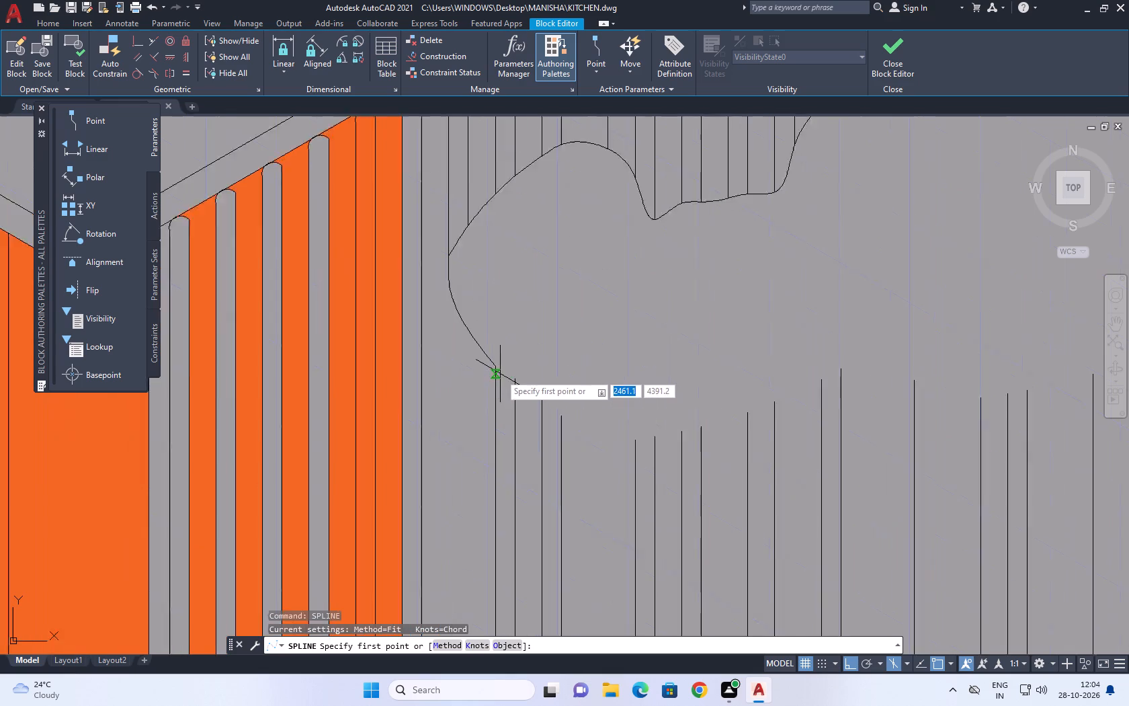
{"action": "left_click", "coordinate": [489, 361]}
{"action": "scroll", "coordinate": [515, 379], "scroll_direction": "up", "scroll_amount": 1}
{"action": "left_click", "coordinate": [519, 379]}
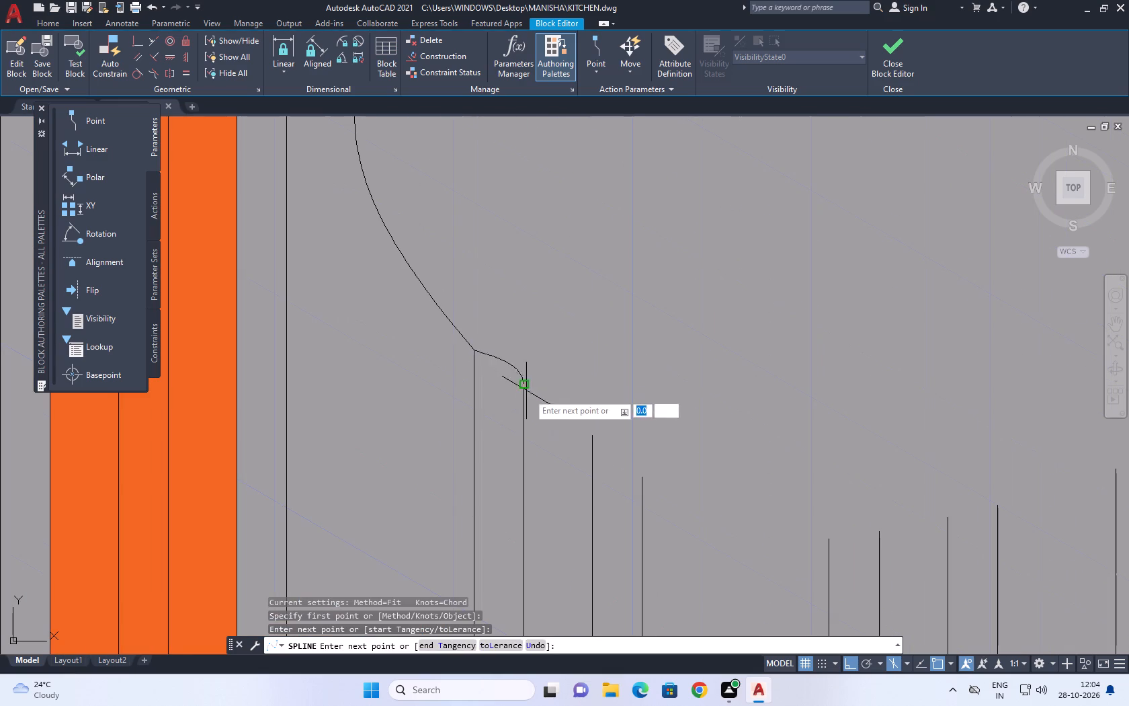
{"action": "left_click", "coordinate": [593, 434]}
{"action": "left_click", "coordinate": [642, 476]}
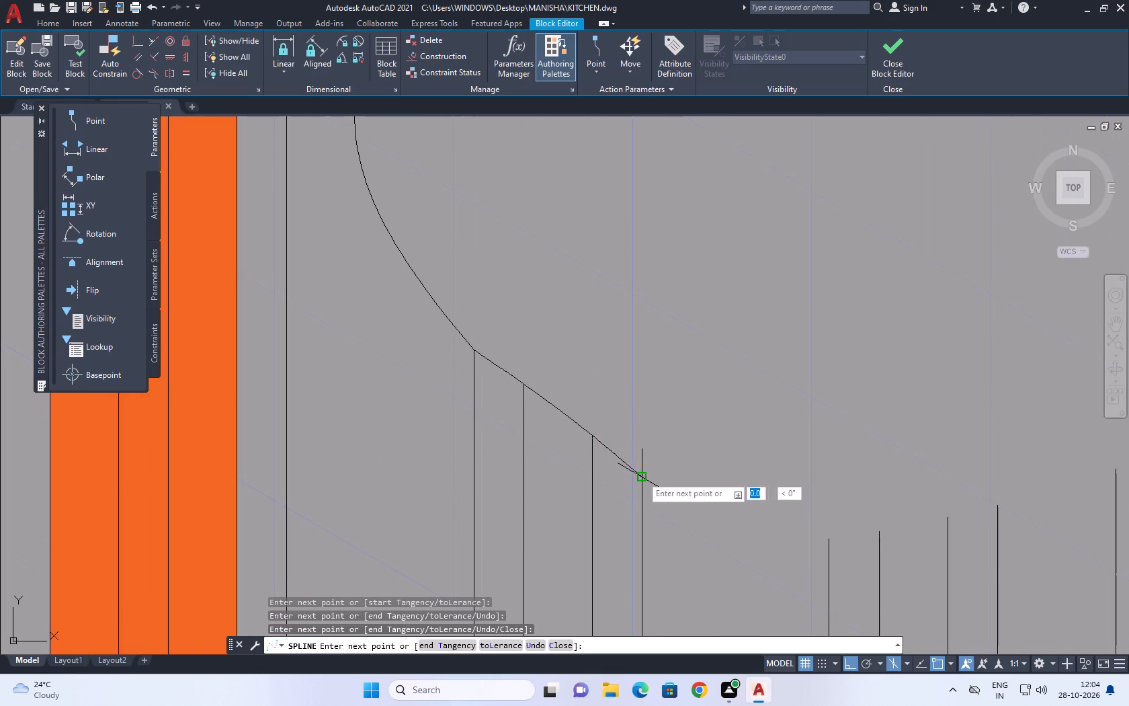
Continue the lower spline through the slat segments' upper ends, across the dip and up to the crest.
{"action": "scroll", "coordinate": [662, 450], "scroll_direction": "down", "scroll_amount": 1}
{"action": "left_click", "coordinate": [761, 504]}
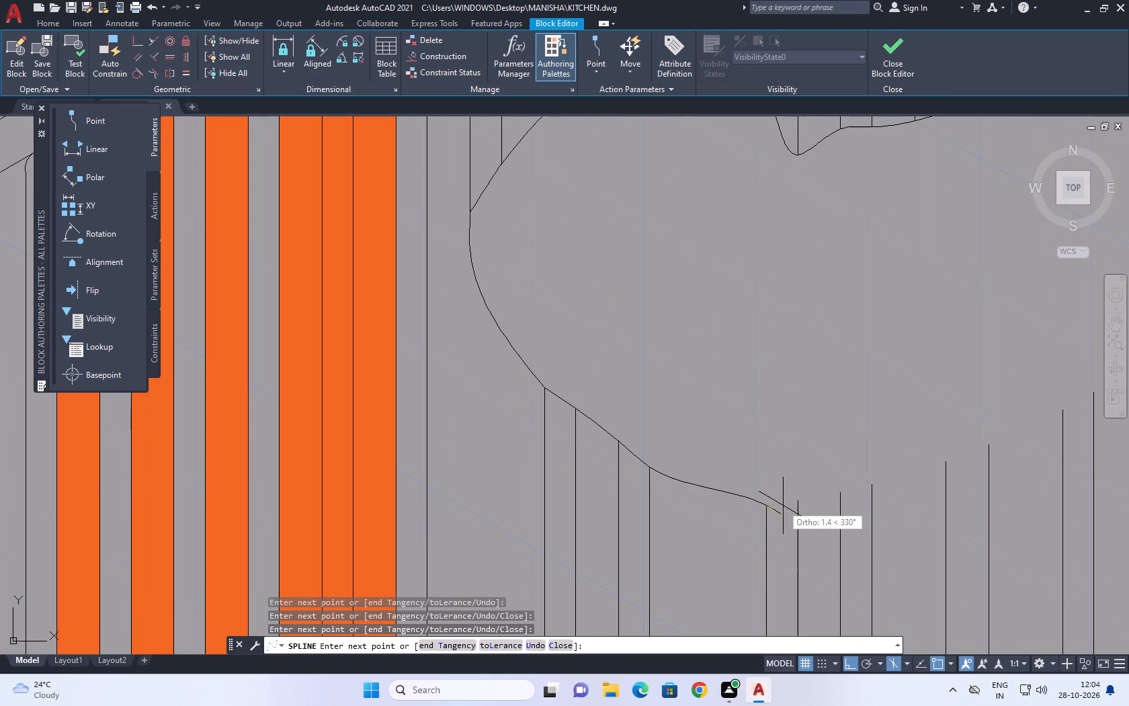
{"action": "left_click", "coordinate": [792, 501]}
{"action": "left_click", "coordinate": [843, 495]}
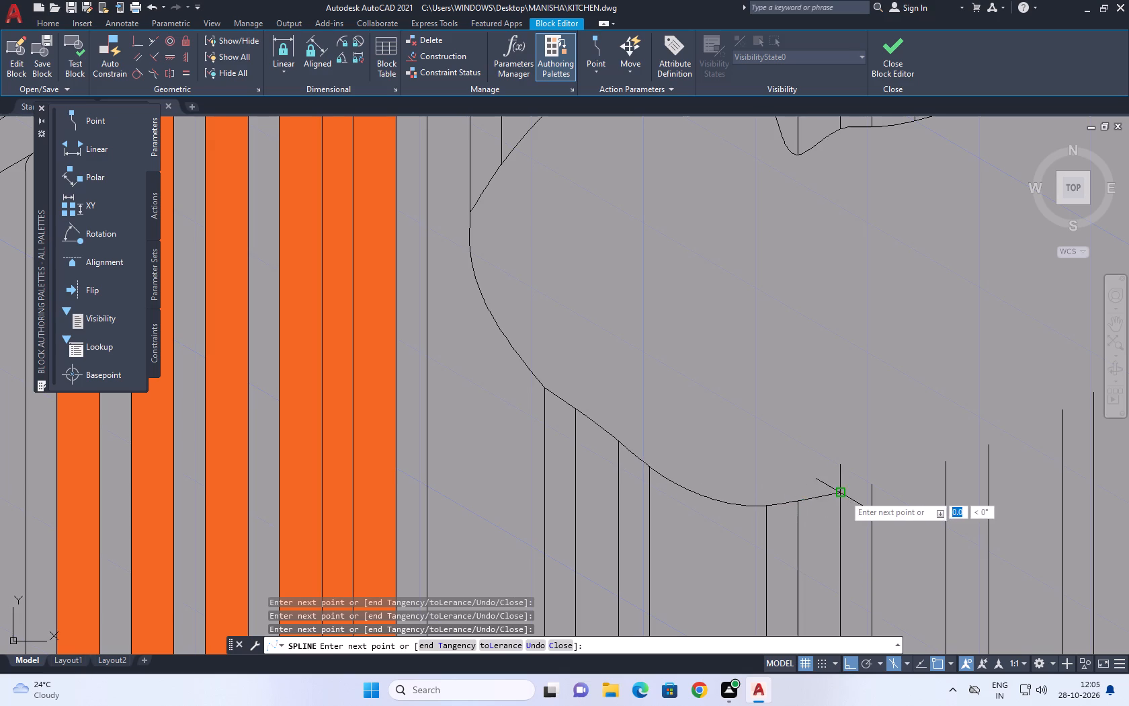
{"action": "left_click", "coordinate": [877, 487]}
{"action": "middle_click_drag", "start_coordinate": [870, 451], "coordinate": [556, 467]}
{"action": "scroll", "coordinate": [581, 489], "scroll_direction": "down", "scroll_amount": 1}
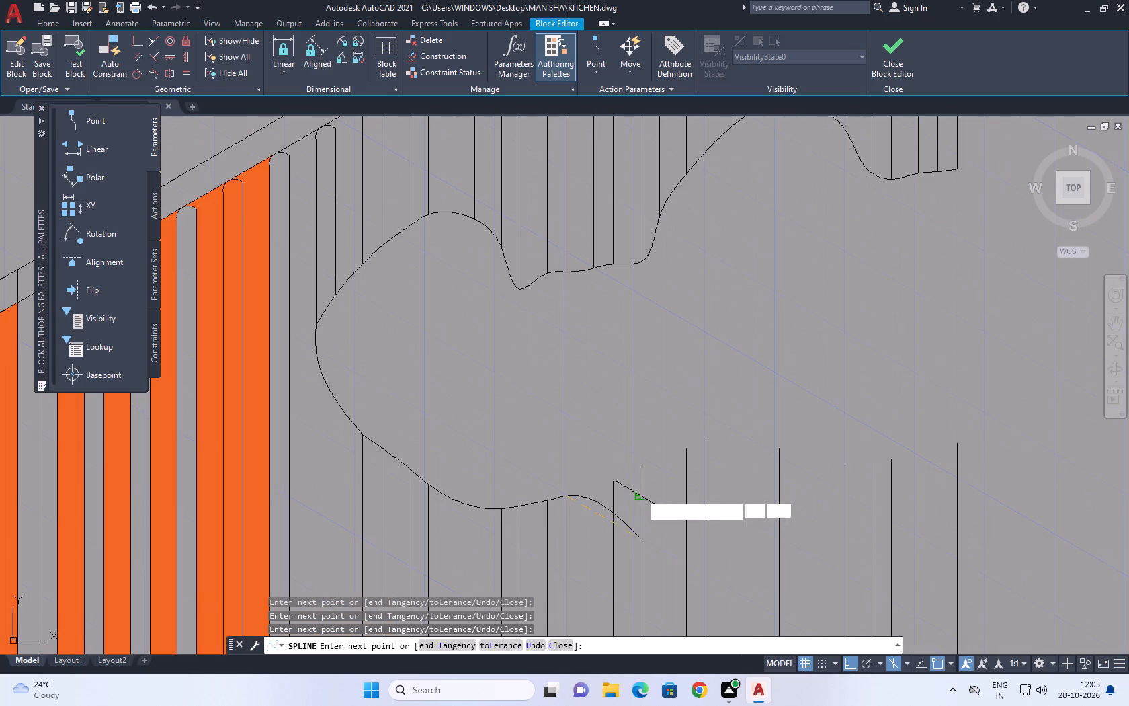
{"action": "left_click", "coordinate": [616, 481]}
{"action": "left_click", "coordinate": [640, 473]}
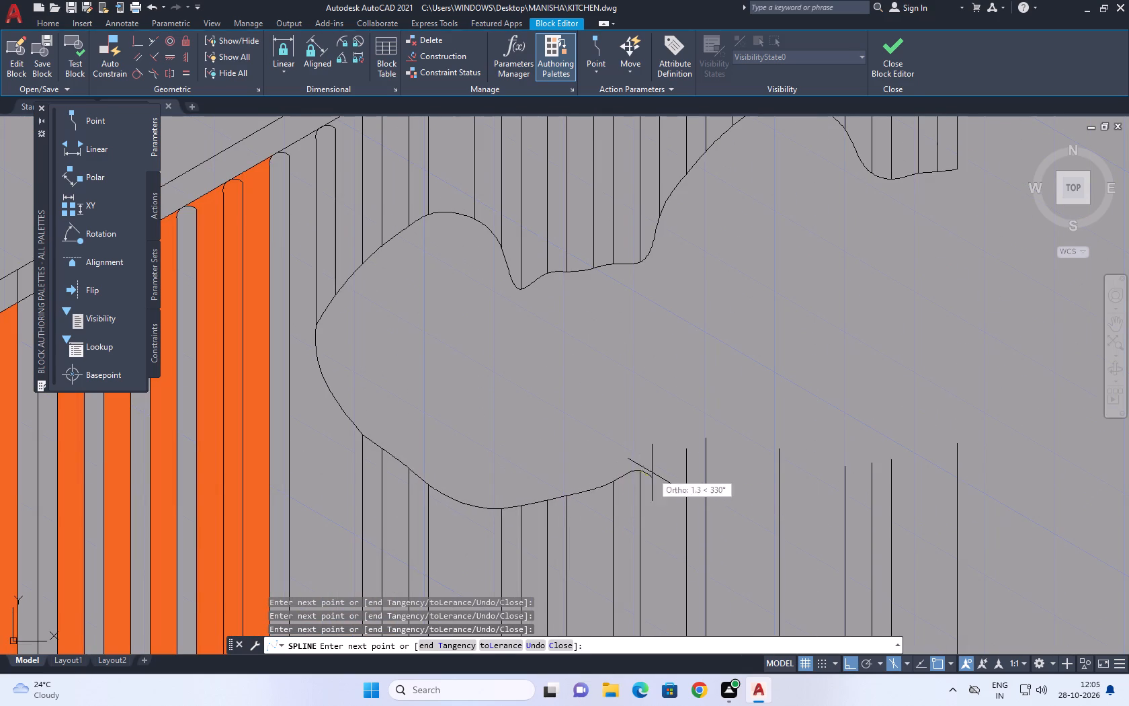
{"action": "left_click", "coordinate": [687, 452]}
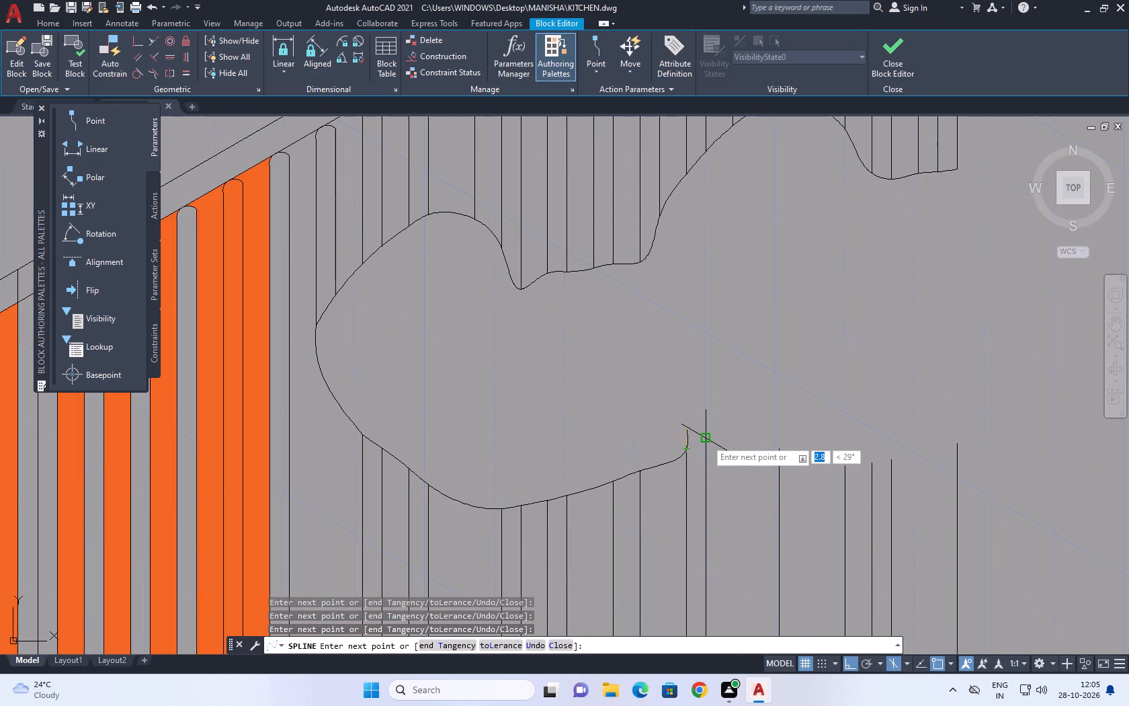
{"action": "left_click", "coordinate": [706, 440]}
Fit the lower spline from the crest through the remaining lower slat ends and finish it at the face's last segment.
{"action": "left_click", "coordinate": [780, 452]}
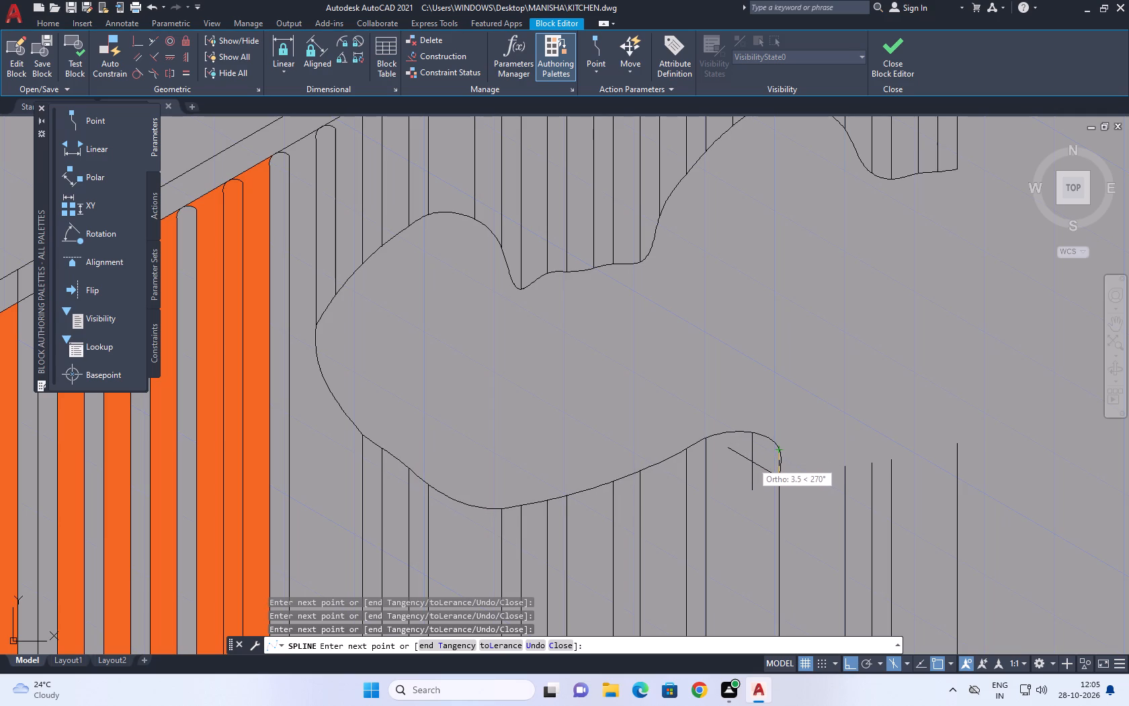
{"action": "left_click", "coordinate": [845, 471]}
{"action": "left_click", "coordinate": [871, 465]}
{"action": "left_click", "coordinate": [892, 462]}
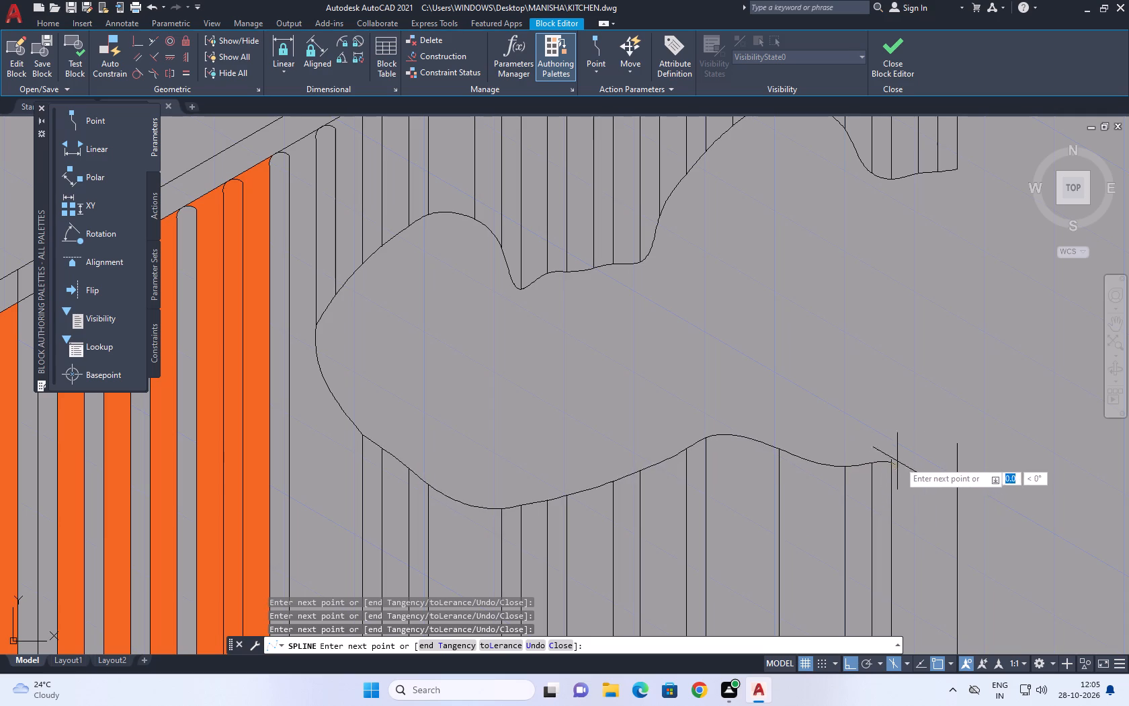
{"action": "left_click_drag", "start_coordinate": [954, 444], "coordinate": [948, 444]}
{"action": "middle_click_drag", "start_coordinate": [872, 421], "coordinate": [751, 476]}
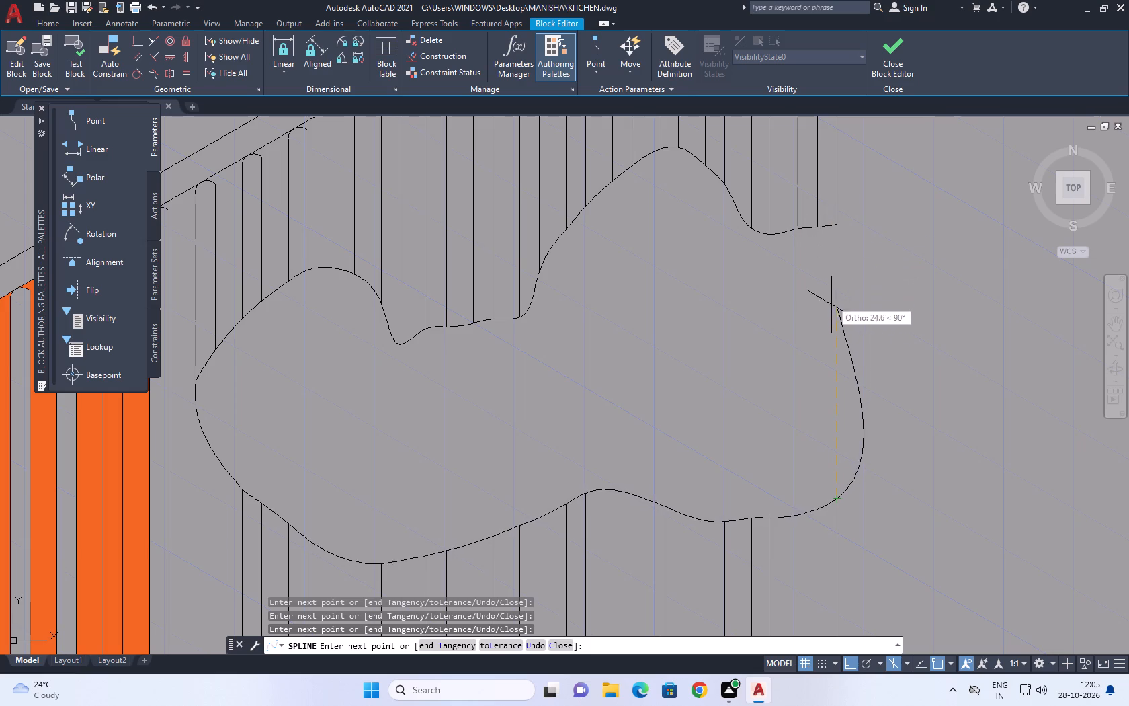
{"action": "key", "text": "Return"}
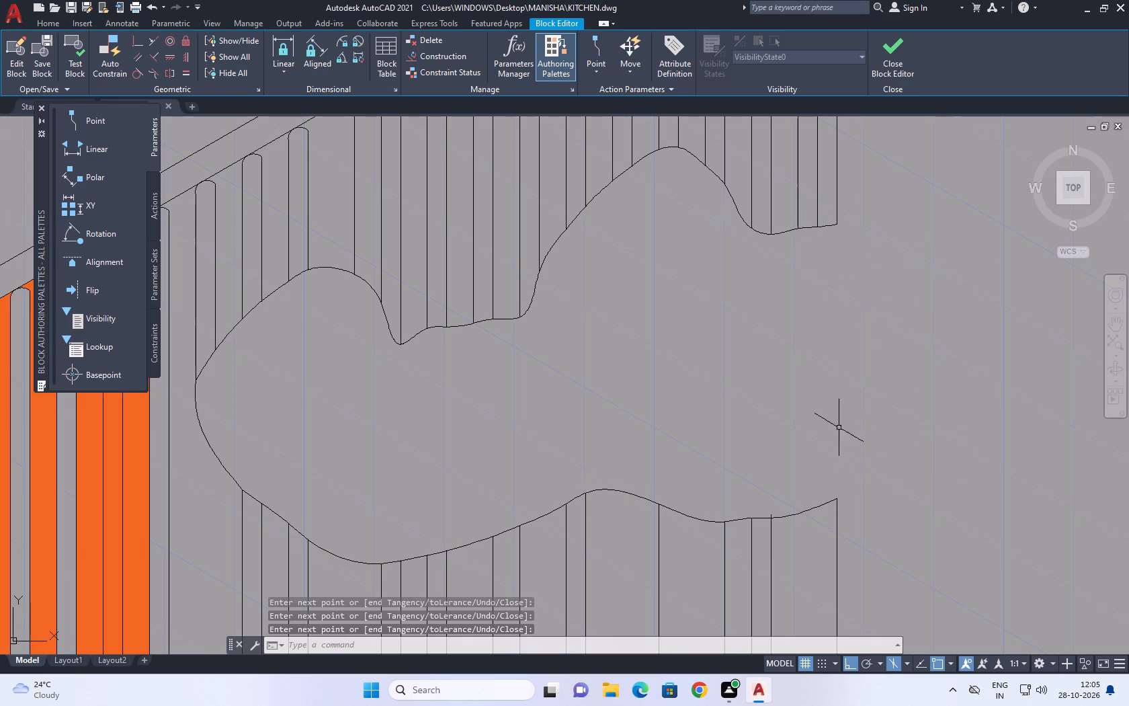
Draw a vertical line about 34.4 long joining the outer ends of the two splines along the face's far edge.
{"action": "key", "text": "l"}
{"action": "key", "text": "space"}
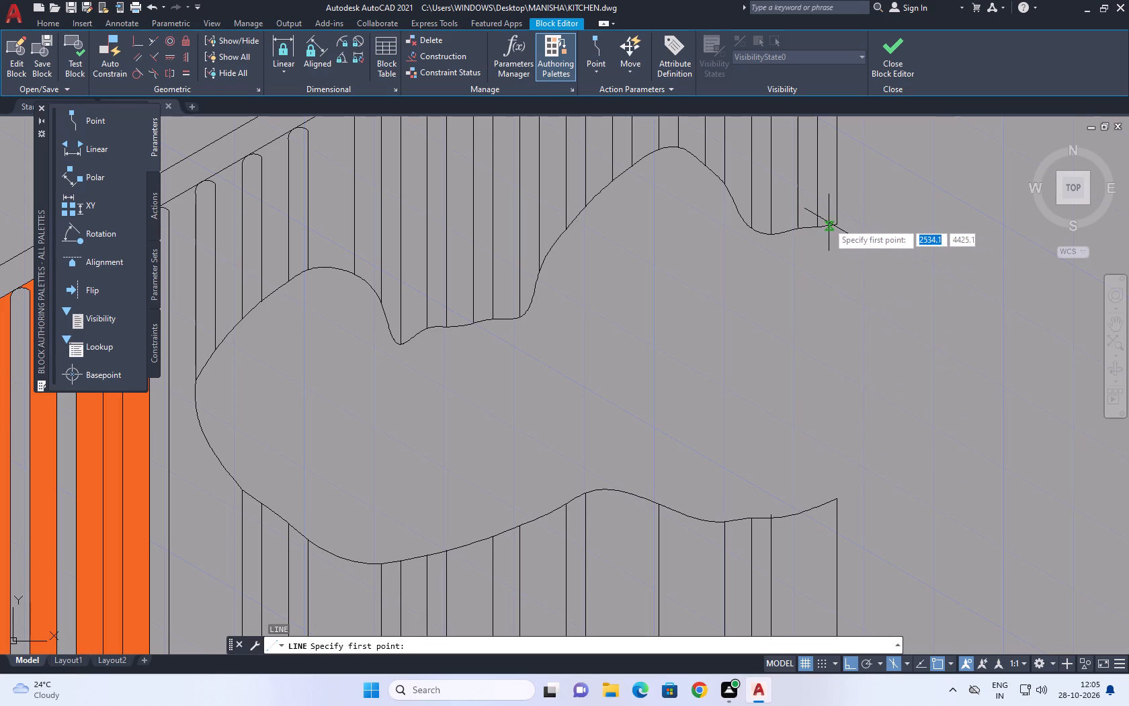
{"action": "left_click", "coordinate": [840, 221]}
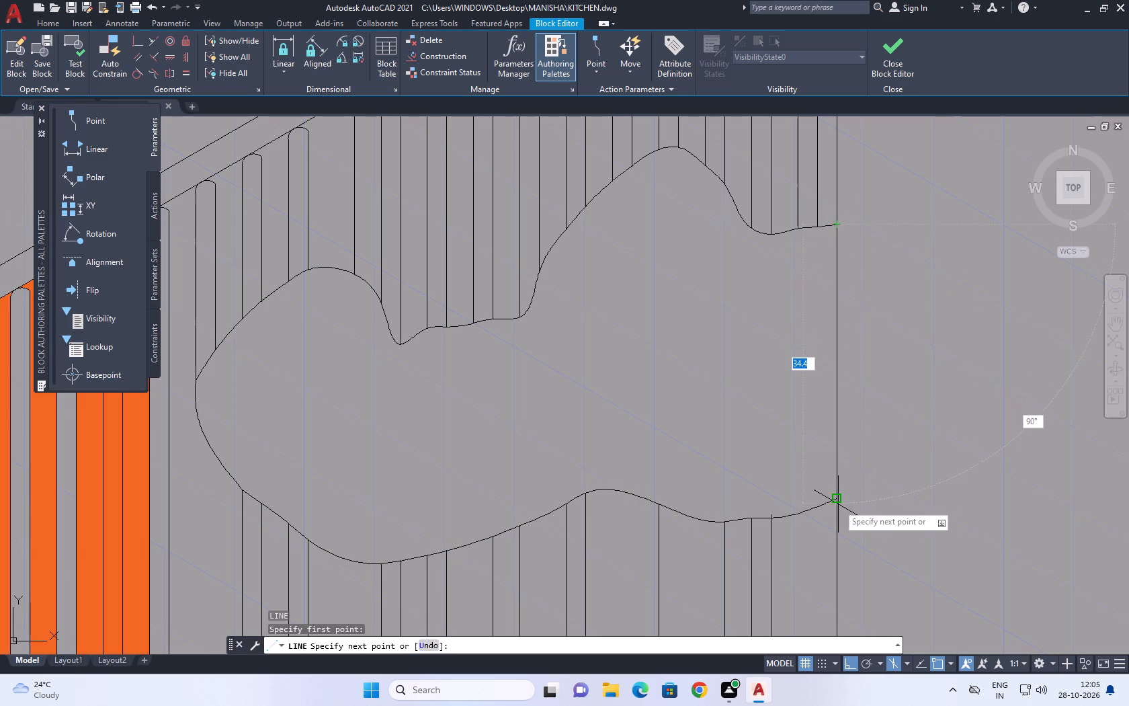
{"action": "left_click", "coordinate": [838, 504]}
{"action": "key", "text": "space"}
Start a spline at the first broken slat line's lower end near the right face's base and fit it through the next three ends.
{"action": "scroll", "coordinate": [819, 414], "scroll_direction": "down", "scroll_amount": 4}
{"action": "middle_click_drag", "start_coordinate": [831, 361], "coordinate": [708, 467]}
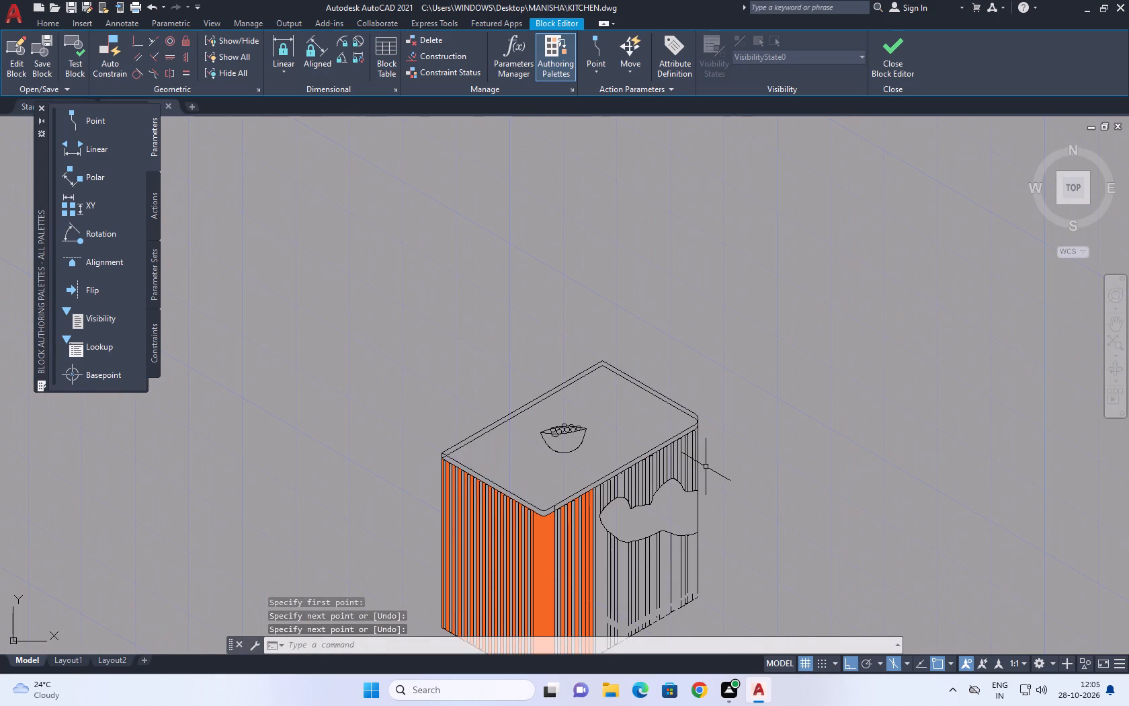
{"action": "middle_click_drag", "start_coordinate": [701, 474], "coordinate": [634, 315]}
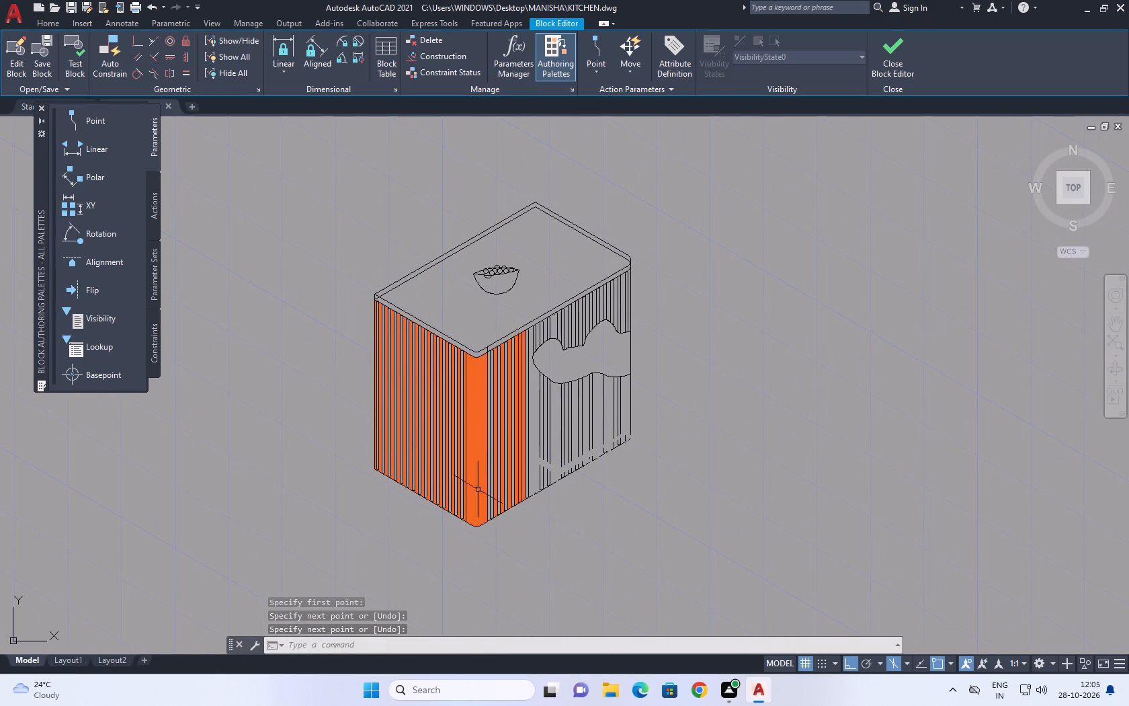
{"action": "scroll", "coordinate": [474, 487], "scroll_direction": "up", "scroll_amount": 2}
{"action": "scroll", "coordinate": [640, 436], "scroll_direction": "up", "scroll_amount": 1}
{"action": "middle_click_drag", "start_coordinate": [578, 436], "coordinate": [539, 433]}
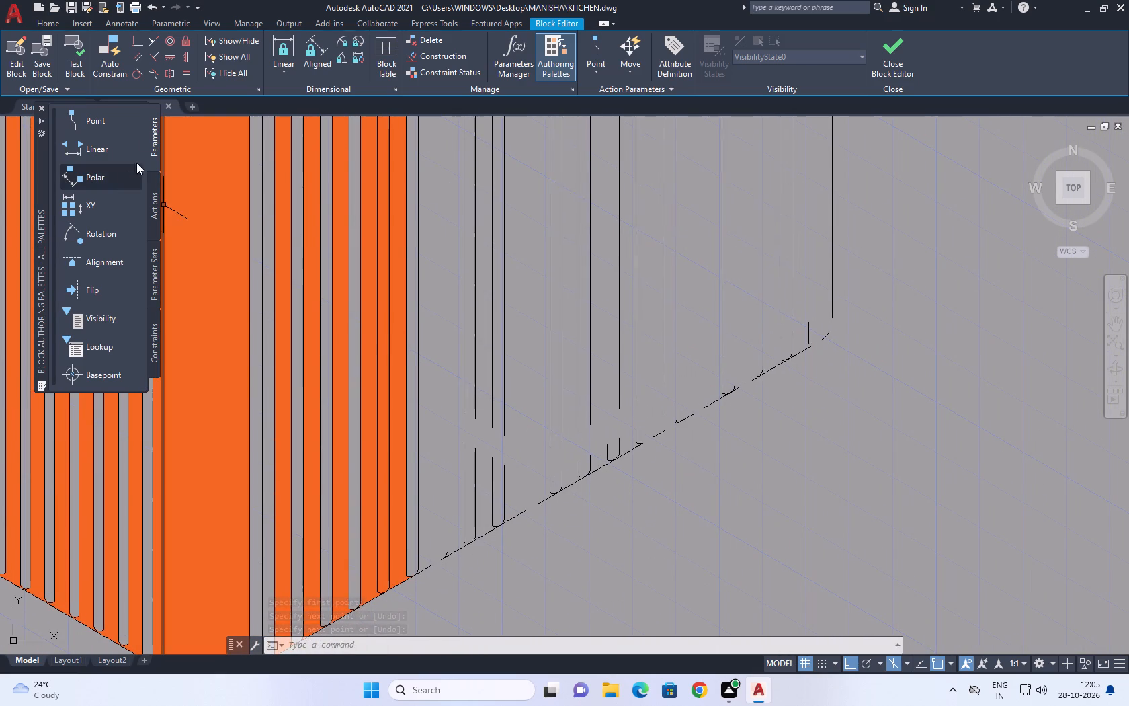
{"action": "right_click", "coordinate": [532, 261]}
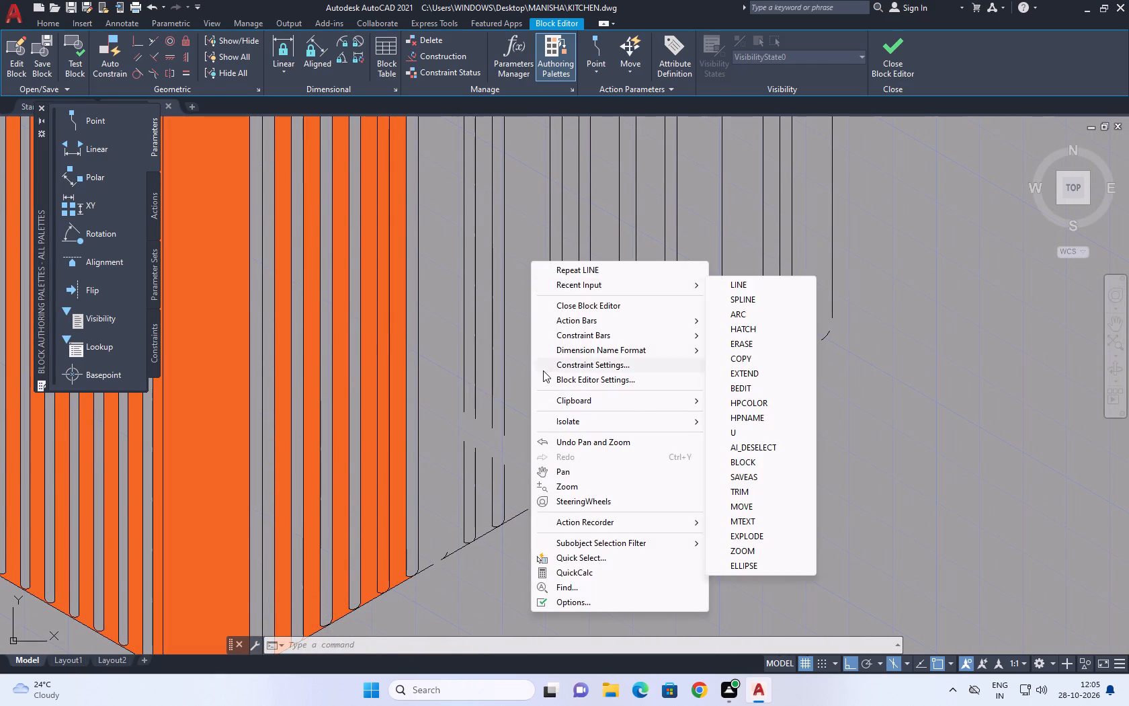
{"action": "left_click", "coordinate": [519, 377]}
{"action": "left_click", "coordinate": [515, 386]}
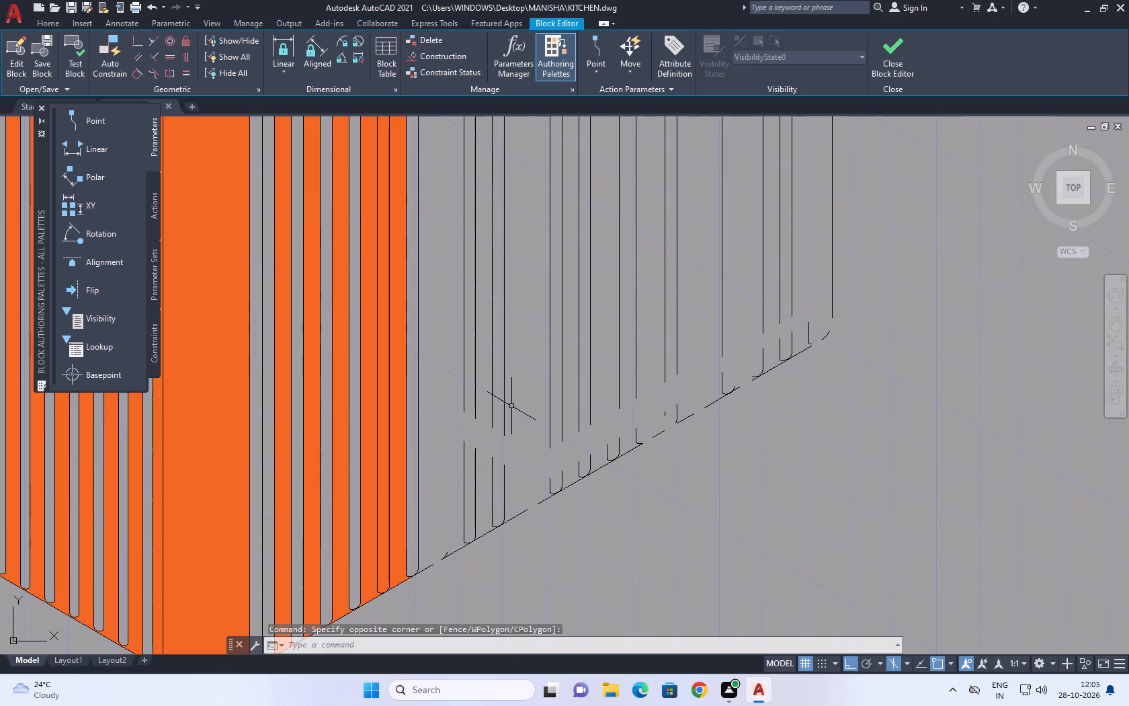
{"action": "key", "text": "s"}
{"action": "key", "text": "p"}
{"action": "type", "text": "L"}
{"action": "key", "text": "space"}
{"action": "scroll", "coordinate": [473, 420], "scroll_direction": "up", "scroll_amount": 2}
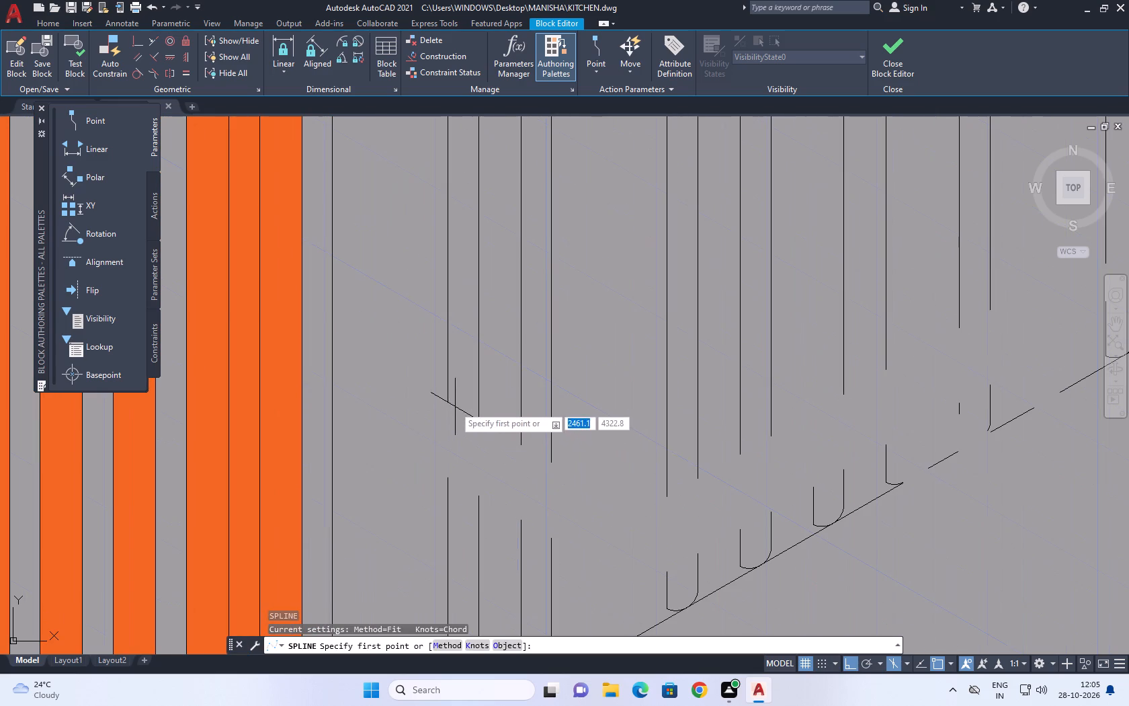
{"action": "left_click", "coordinate": [450, 398]}
{"action": "left_click", "coordinate": [477, 418]}
{"action": "left_click", "coordinate": [523, 444]}
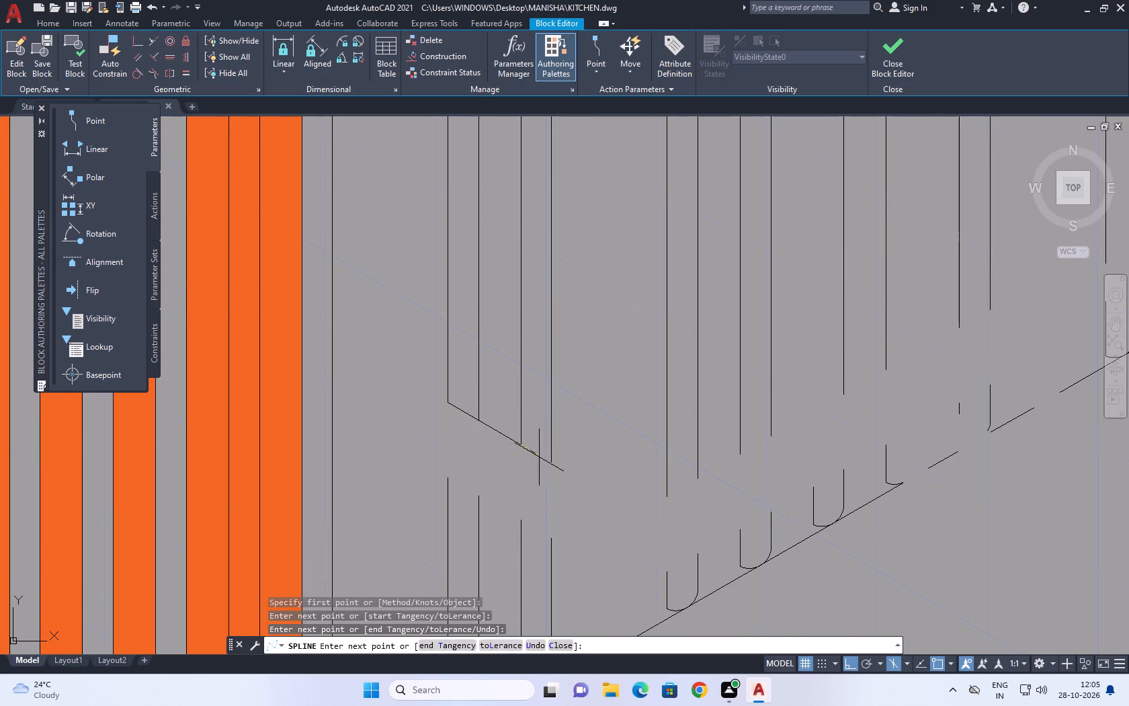
{"action": "left_click", "coordinate": [554, 463]}
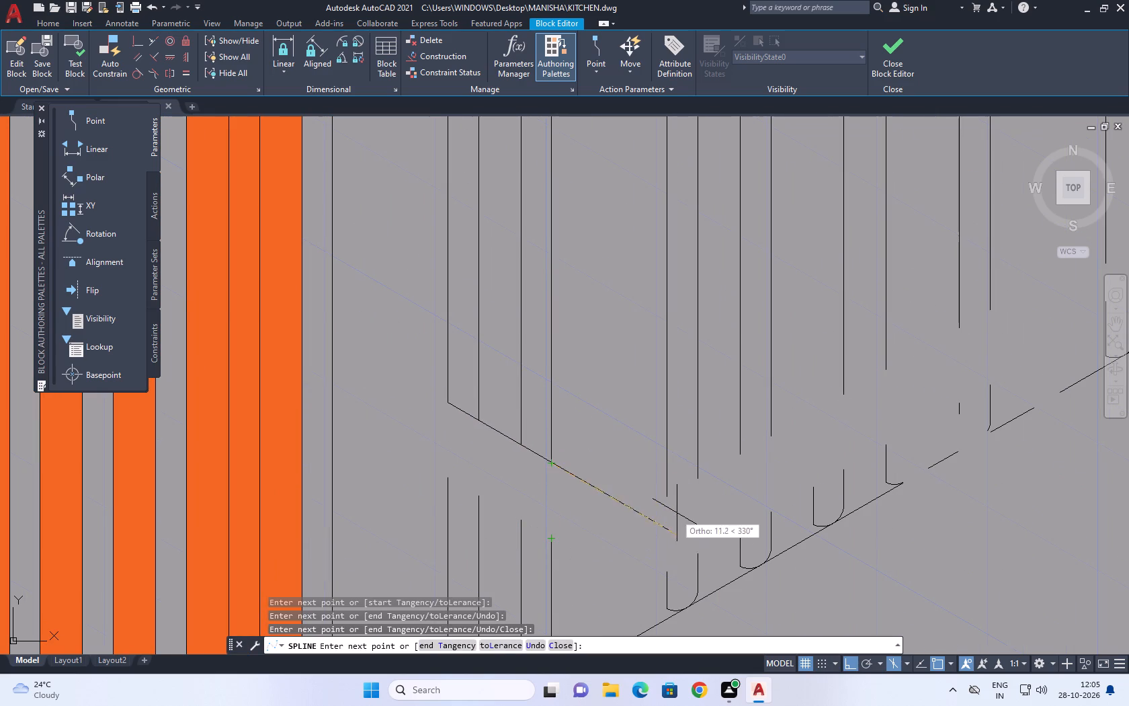
Continue the spline along the base break through the lower ends of the middle slat lines.
{"action": "left_click", "coordinate": [671, 498]}
{"action": "left_click", "coordinate": [700, 477]}
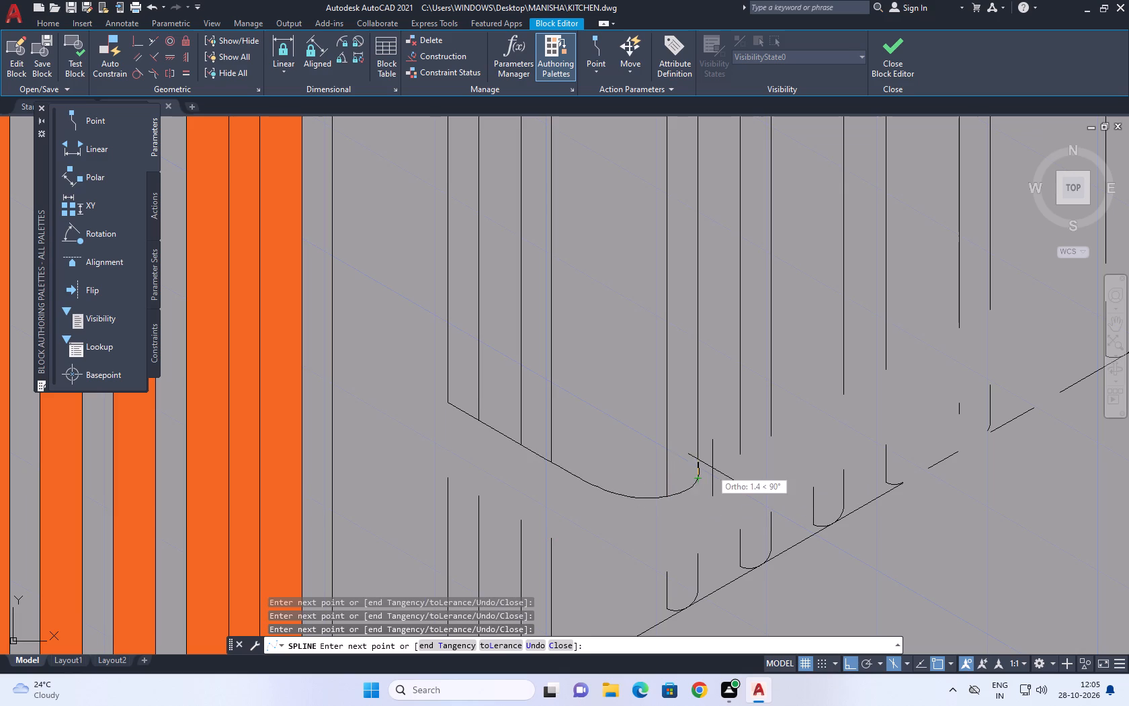
{"action": "left_click", "coordinate": [730, 455]}
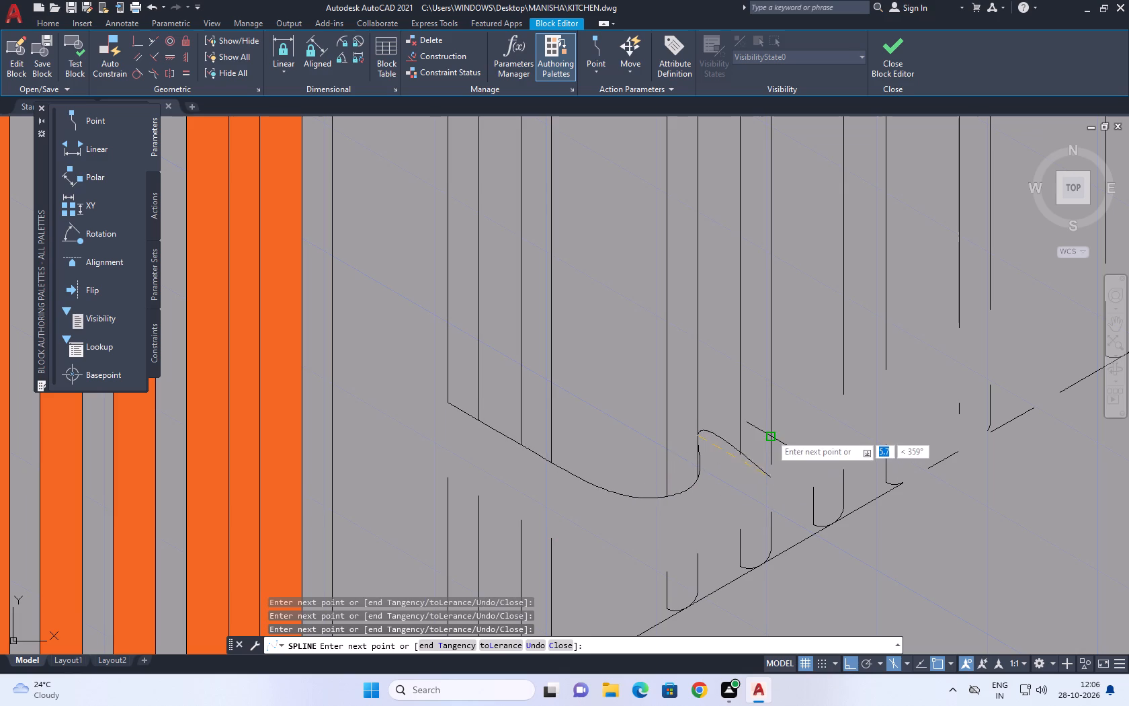
{"action": "left_click", "coordinate": [744, 456]}
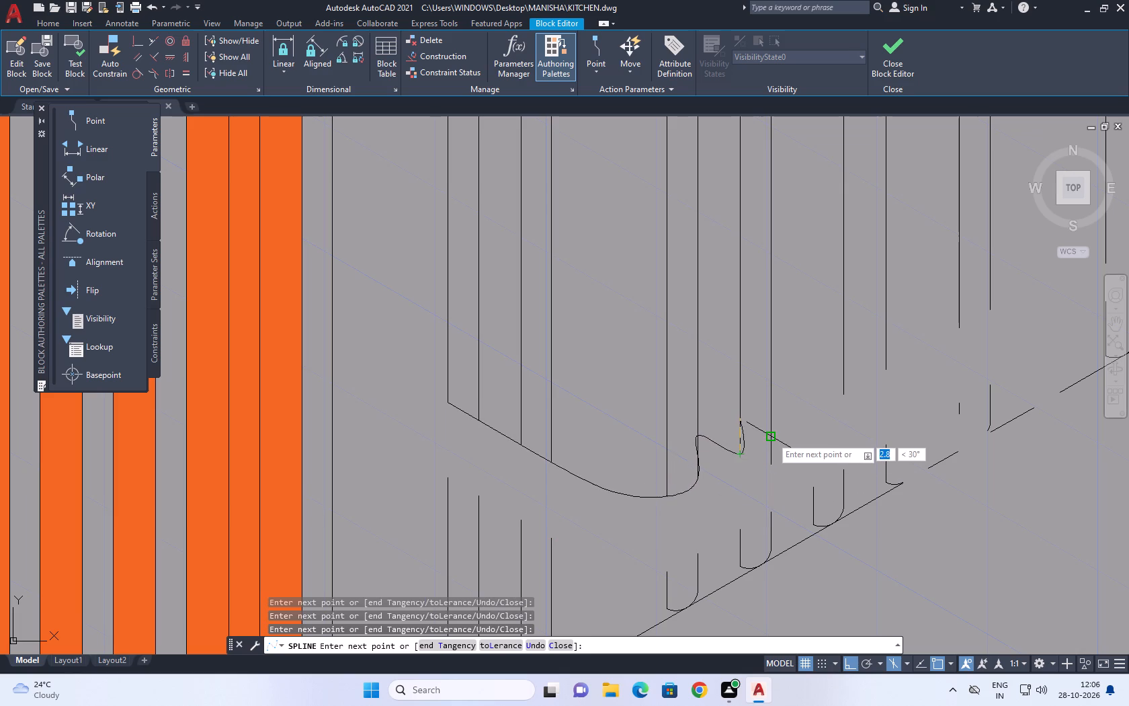
{"action": "left_click", "coordinate": [773, 437]}
{"action": "left_click", "coordinate": [847, 393]}
{"action": "middle_click_drag", "start_coordinate": [880, 357], "coordinate": [611, 439]}
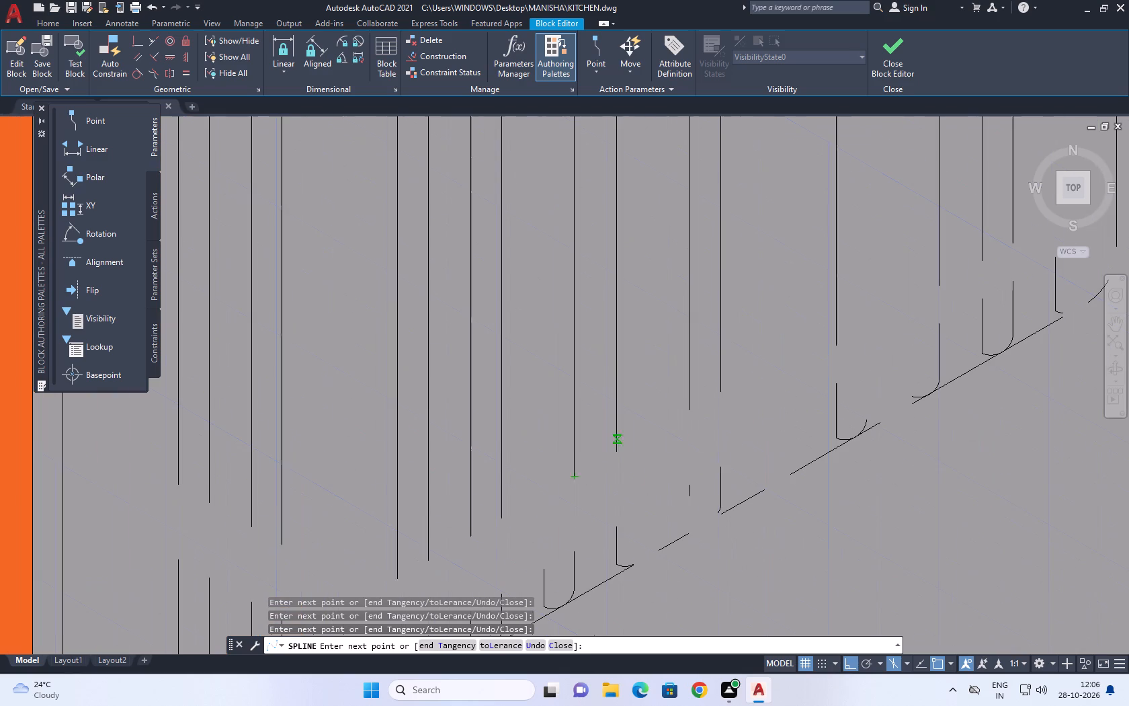
{"action": "left_click", "coordinate": [620, 448]}
{"action": "left_click_drag", "start_coordinate": [693, 412], "coordinate": [702, 416]}
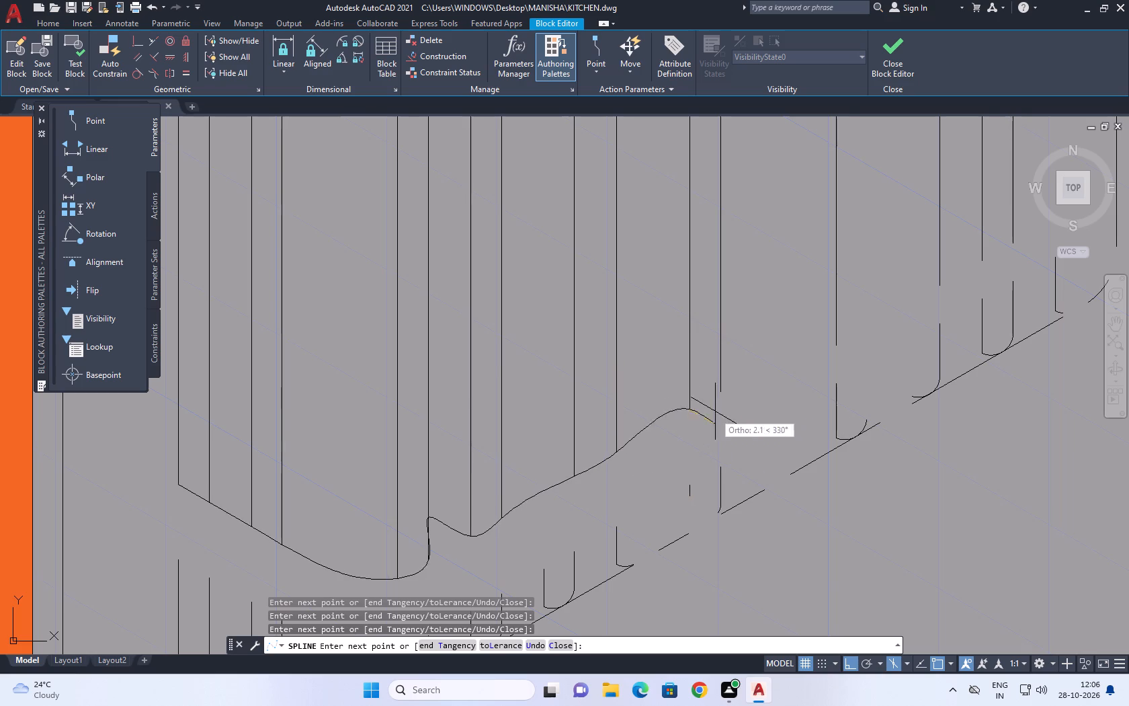
{"action": "left_click", "coordinate": [722, 391]}
Extend the spline through the remaining slat lines' lower ends to the lower end of the face's outer edge.
{"action": "middle_click_drag", "start_coordinate": [758, 381], "coordinate": [531, 477]}
{"action": "left_click", "coordinate": [612, 446]}
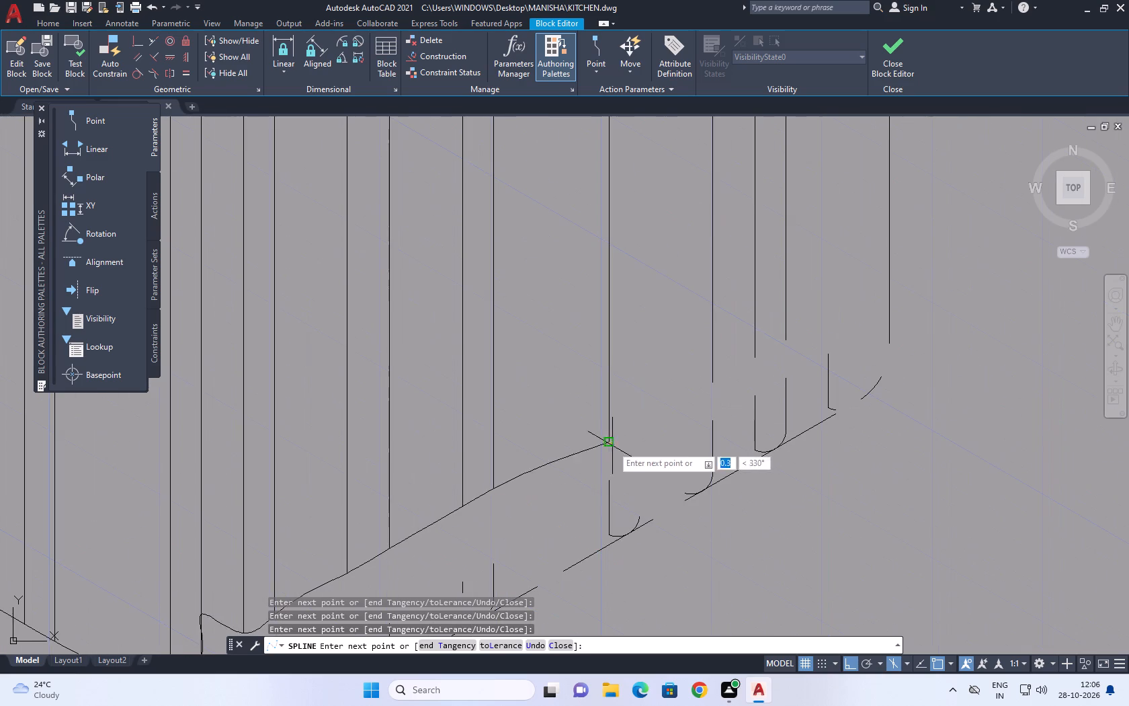
{"action": "left_click", "coordinate": [712, 379]}
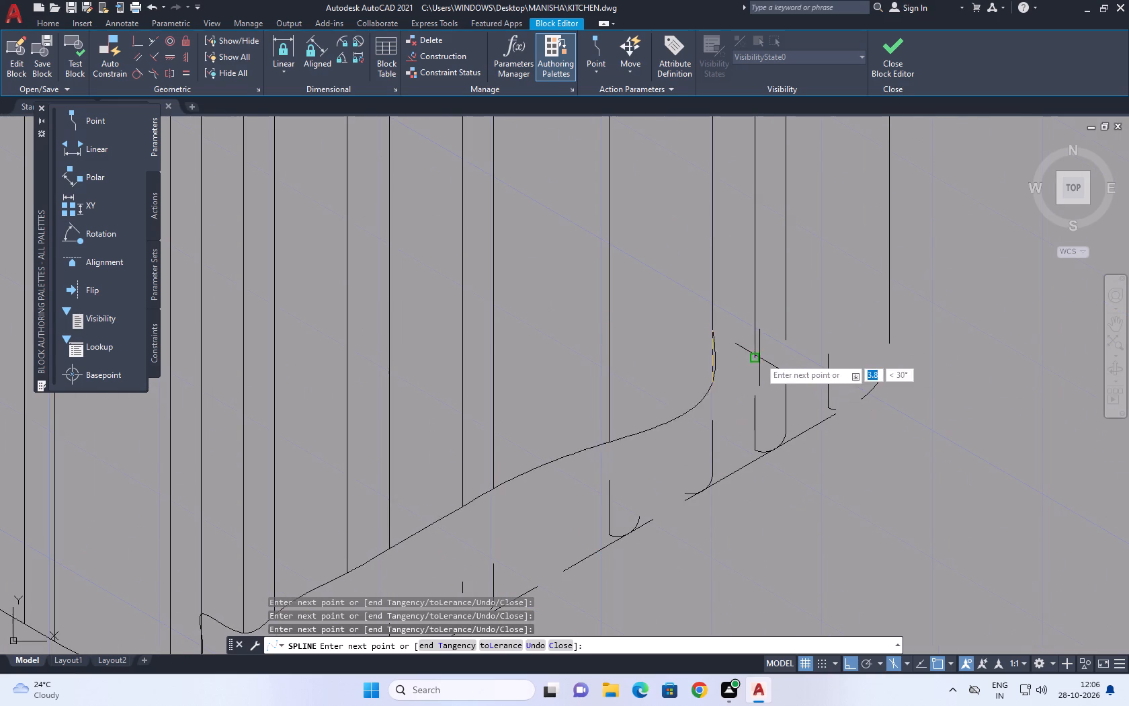
{"action": "left_click", "coordinate": [758, 359]}
{"action": "left_click", "coordinate": [784, 340]}
{"action": "middle_click_drag", "start_coordinate": [813, 320], "coordinate": [689, 350]}
{"action": "scroll", "coordinate": [710, 362], "scroll_direction": "down", "scroll_amount": 2}
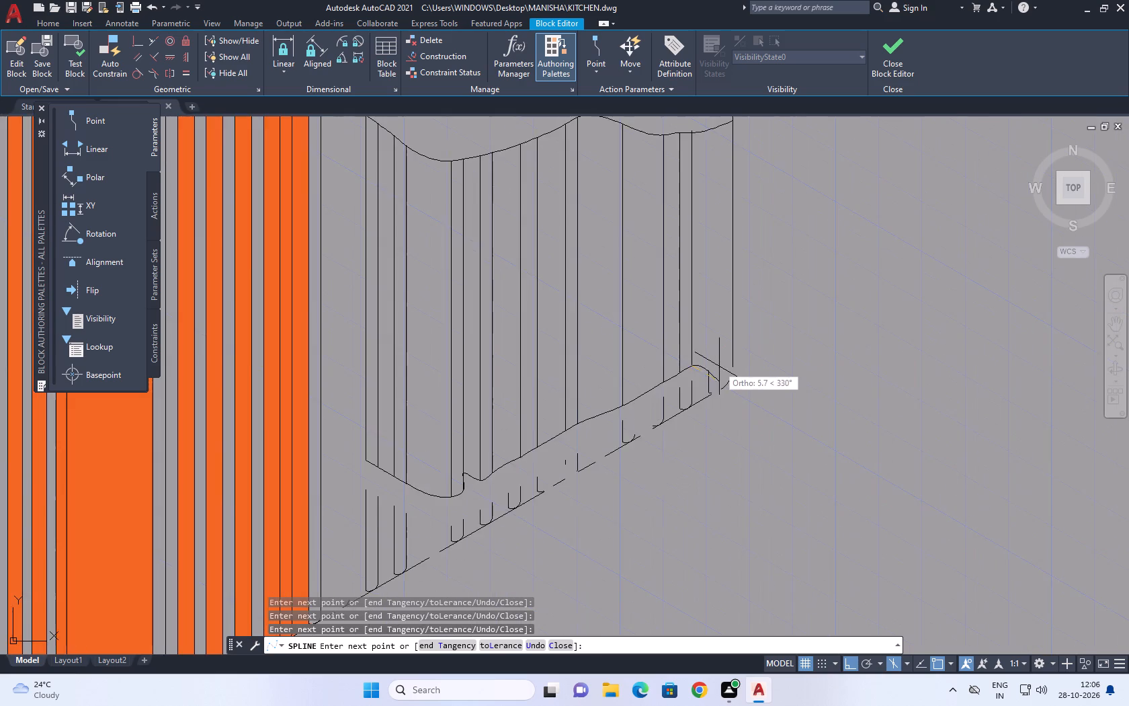
{"action": "scroll", "coordinate": [724, 368], "scroll_direction": "up", "scroll_amount": 1}
{"action": "left_click", "coordinate": [738, 364]}
Turn the spline back through the corner arc's upper end and the tops of the four nearest slat stubs, undoing misplaced fit points.
{"action": "scroll", "coordinate": [741, 389], "scroll_direction": "up", "scroll_amount": 3}
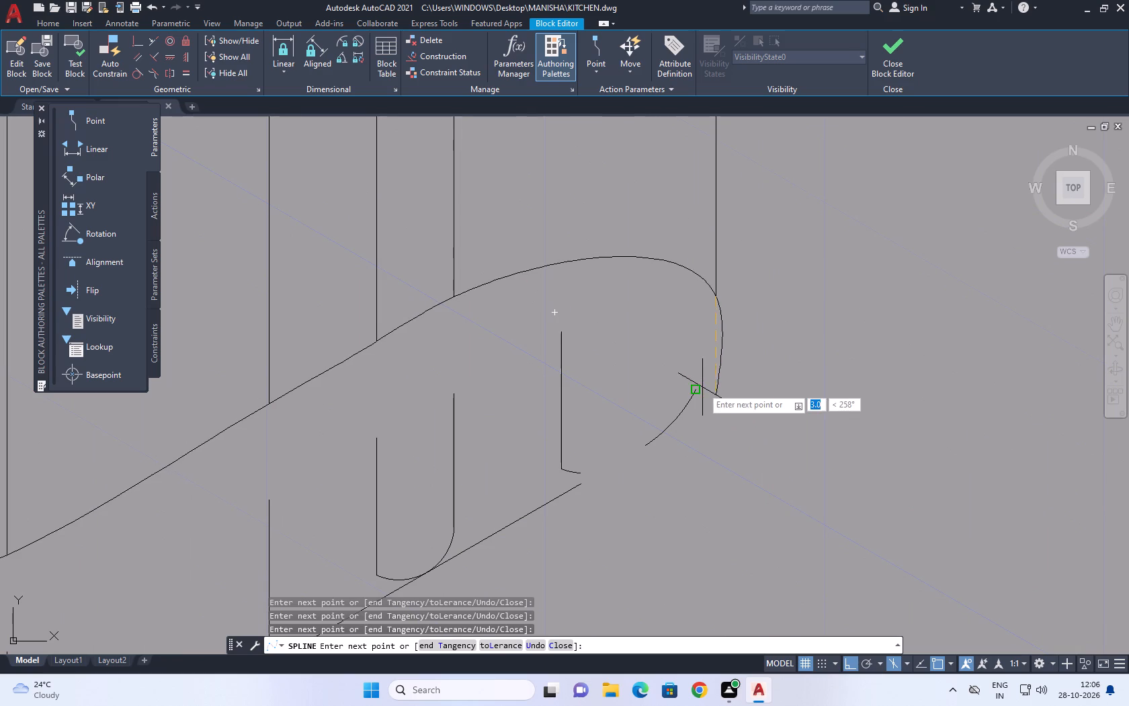
{"action": "left_click", "coordinate": [696, 389]}
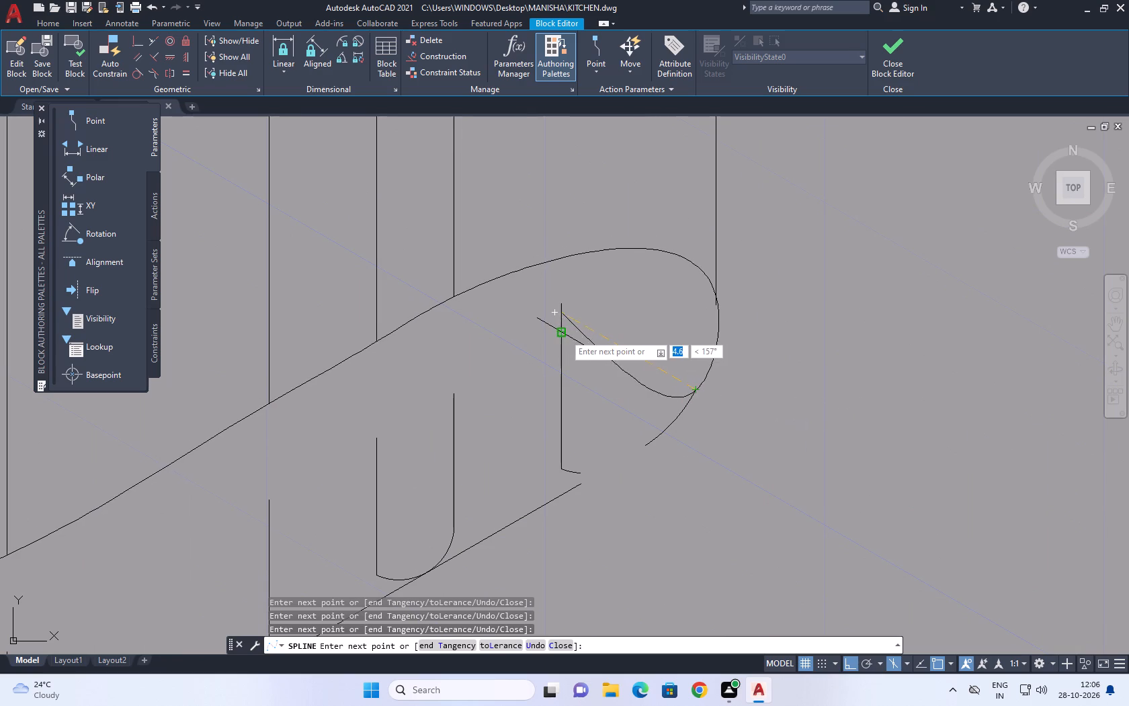
{"action": "left_click", "coordinate": [564, 334]}
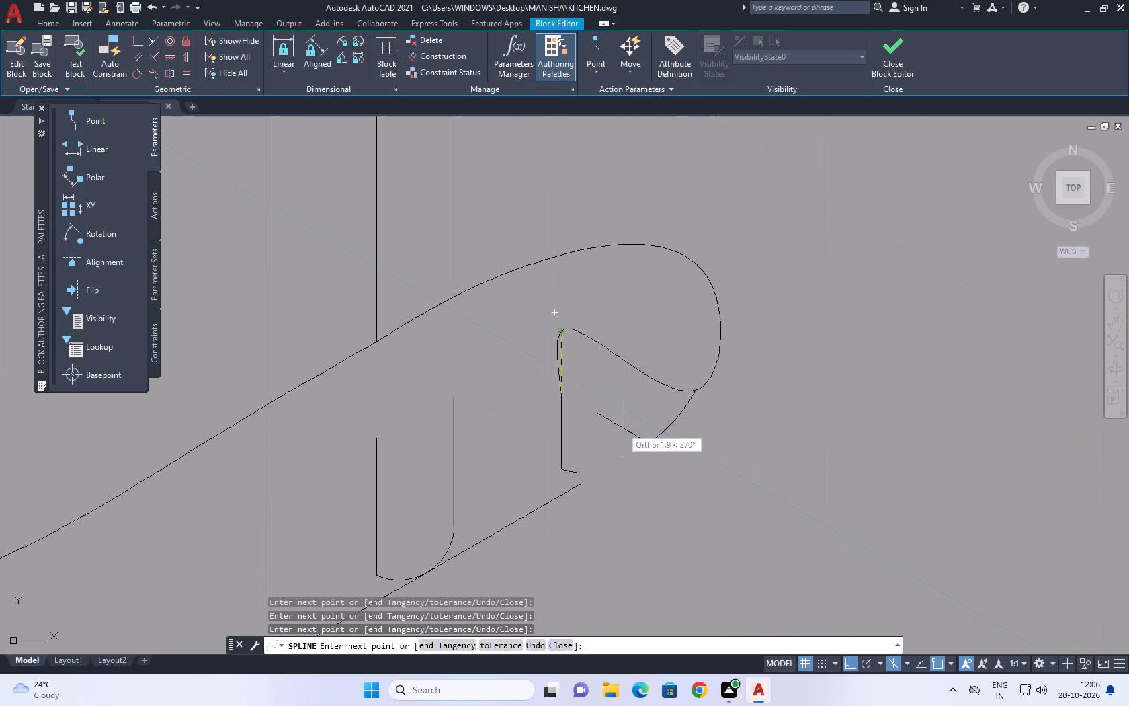
{"action": "left_click", "coordinate": [446, 393]}
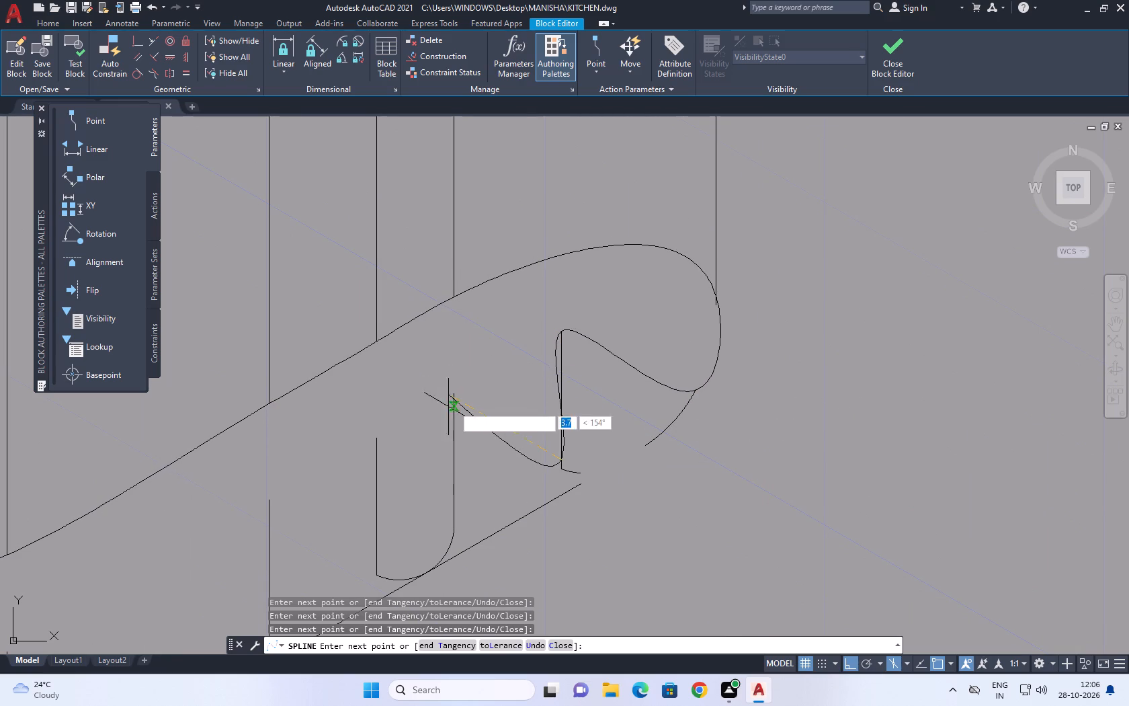
{"action": "left_click", "coordinate": [454, 391]}
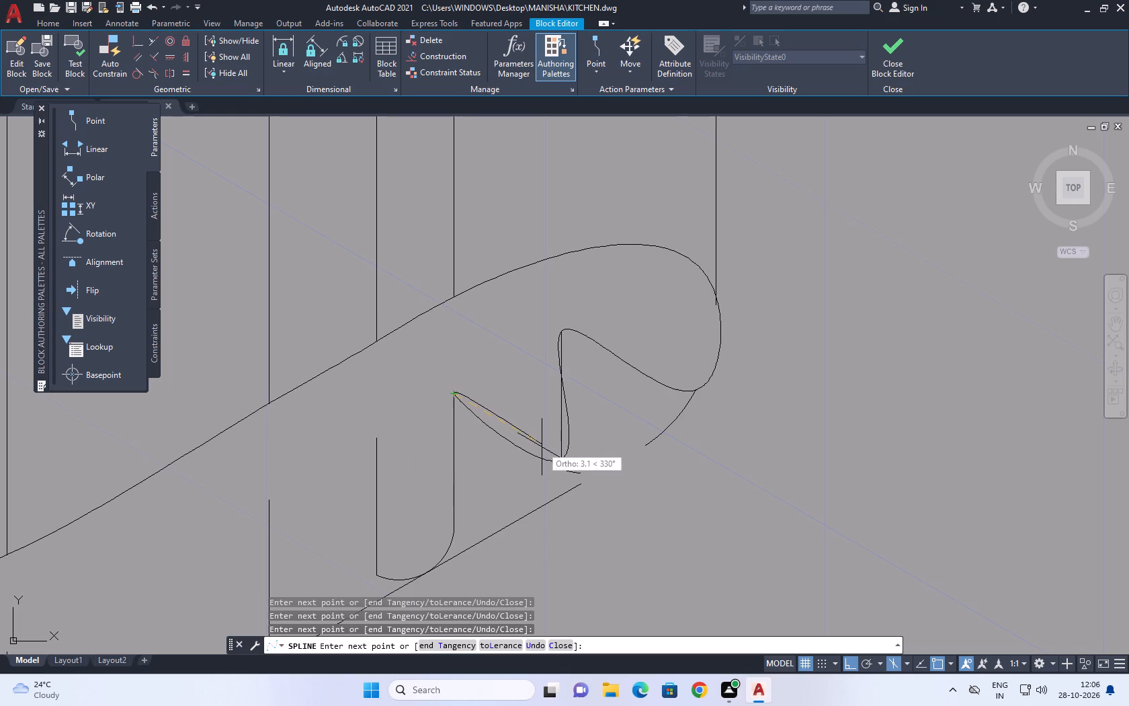
{"action": "key", "text": "ctrl+z"}
{"action": "key", "text": "ctrl+z"}
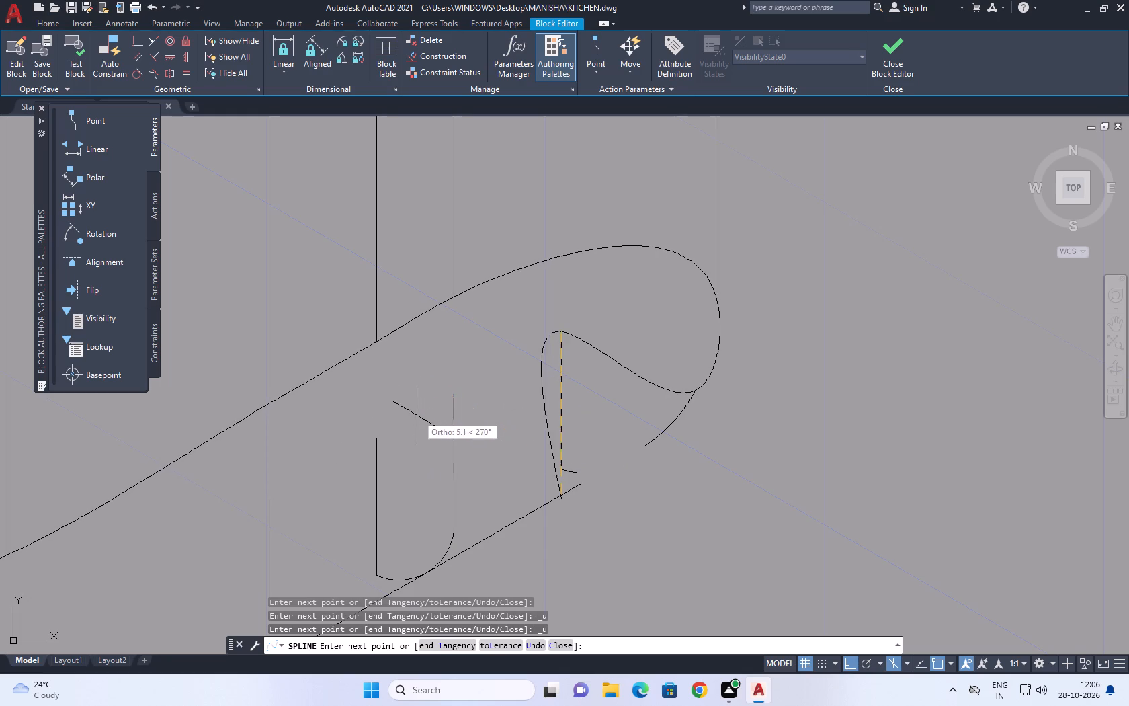
{"action": "left_click", "coordinate": [454, 395]}
{"action": "left_click", "coordinate": [380, 438]}
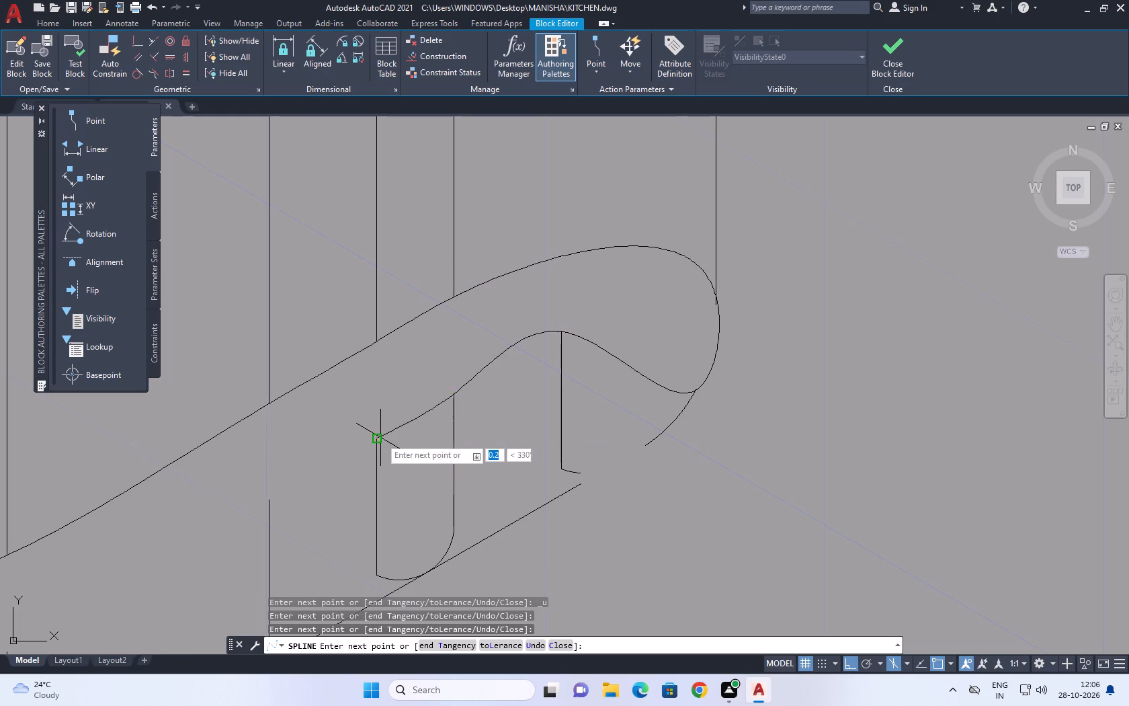
{"action": "middle_click_drag", "start_coordinate": [321, 436], "coordinate": [639, 342]}
{"action": "left_click", "coordinate": [586, 406]}
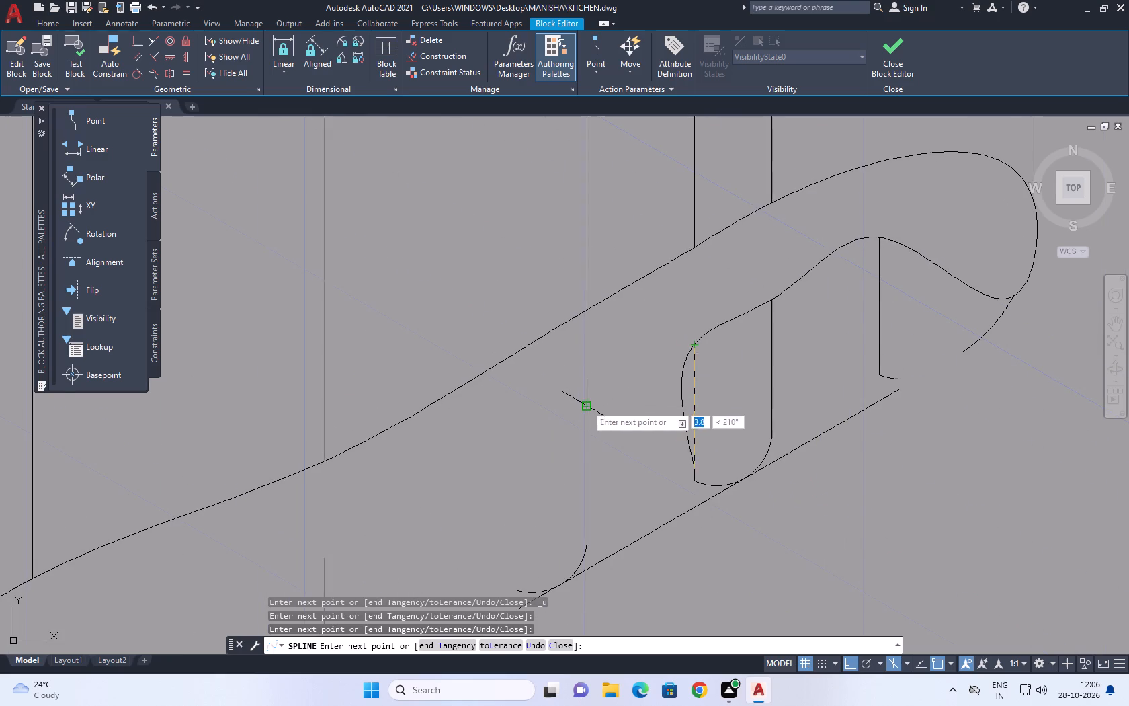
Continue the spline down through the rounded slat end and baseline fragment's end, and up to the next slat stub's top.
{"action": "scroll", "coordinate": [490, 424], "scroll_direction": "down", "scroll_amount": 2}
{"action": "scroll", "coordinate": [511, 491], "scroll_direction": "up", "scroll_amount": 1}
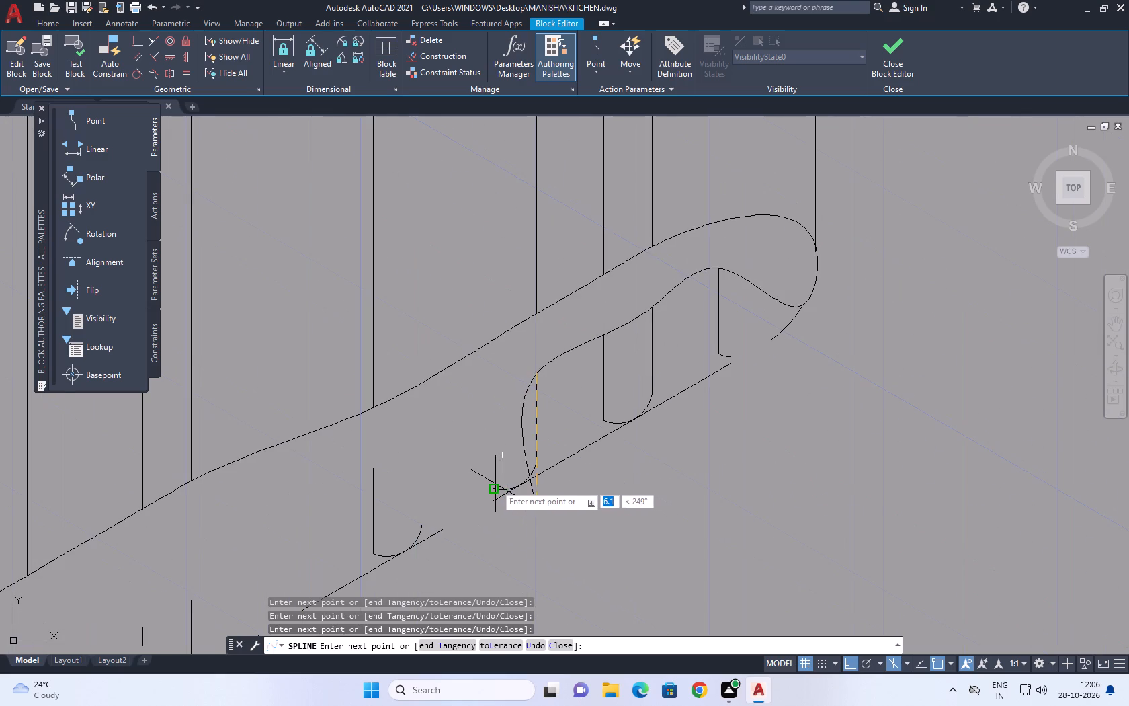
{"action": "left_click", "coordinate": [493, 484]}
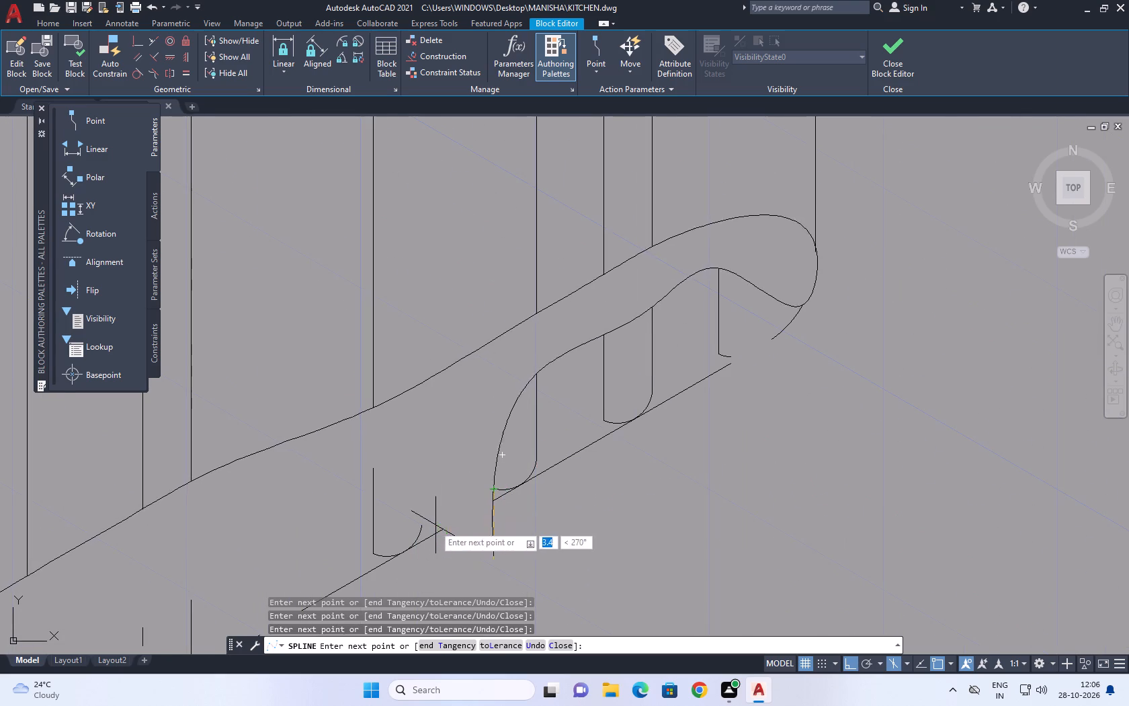
{"action": "left_click", "coordinate": [439, 527]}
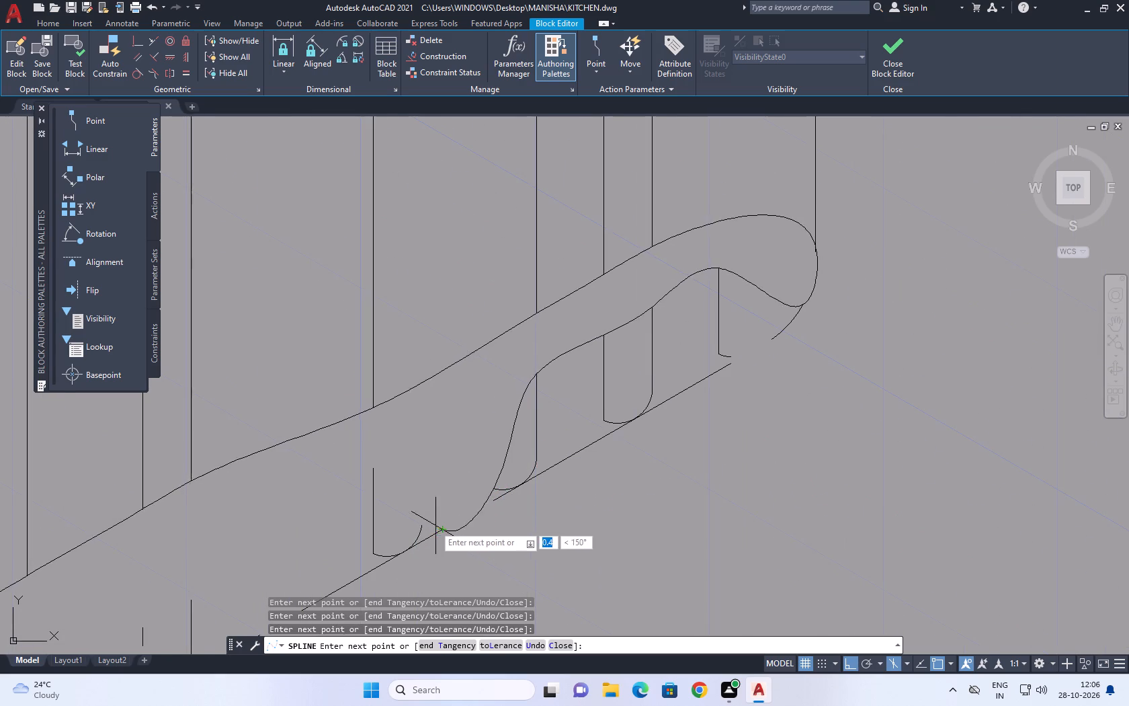
{"action": "left_click", "coordinate": [420, 520]}
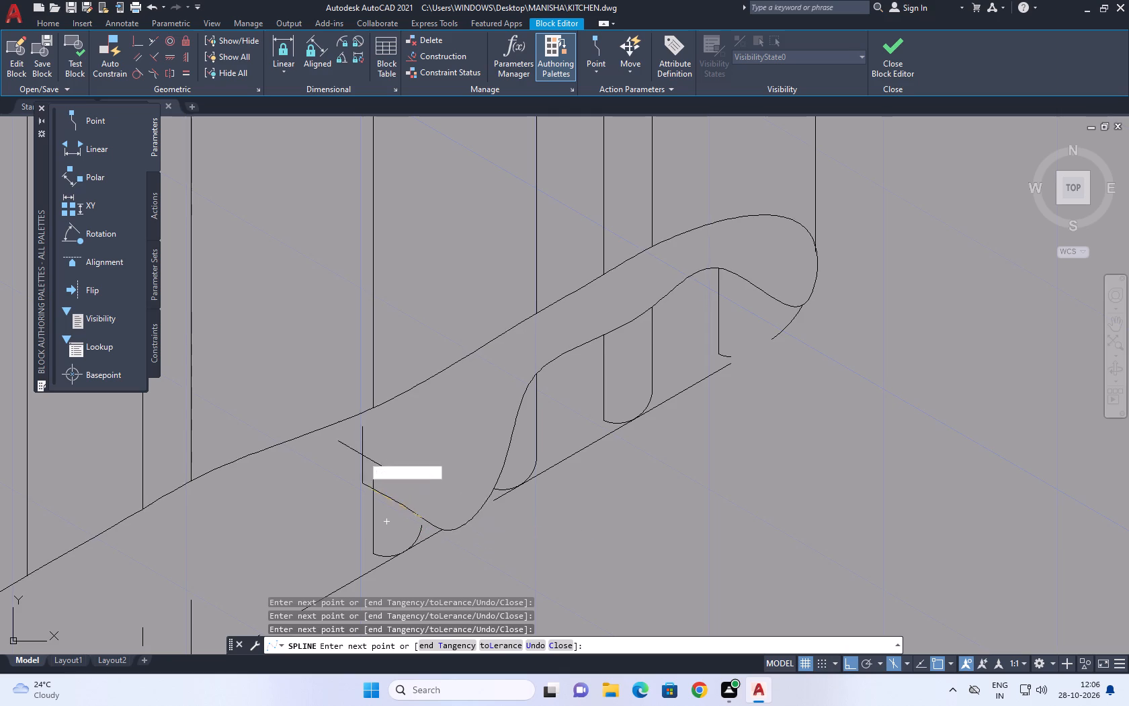
{"action": "left_click", "coordinate": [374, 472]}
{"action": "middle_click_drag", "start_coordinate": [379, 486], "coordinate": [589, 334]}
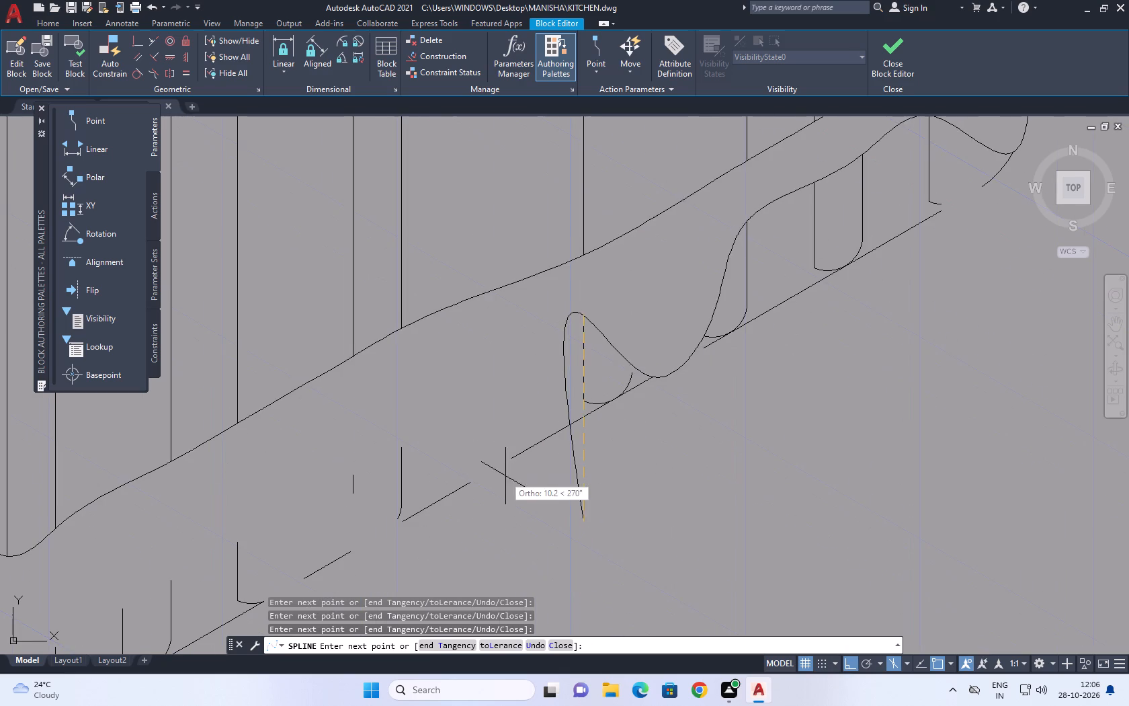
Fit the spline across the next baseline gap, over the following slat stub and short fragment, and back down to the baseline.
{"action": "left_click", "coordinate": [511, 455]}
{"action": "left_click", "coordinate": [470, 486]}
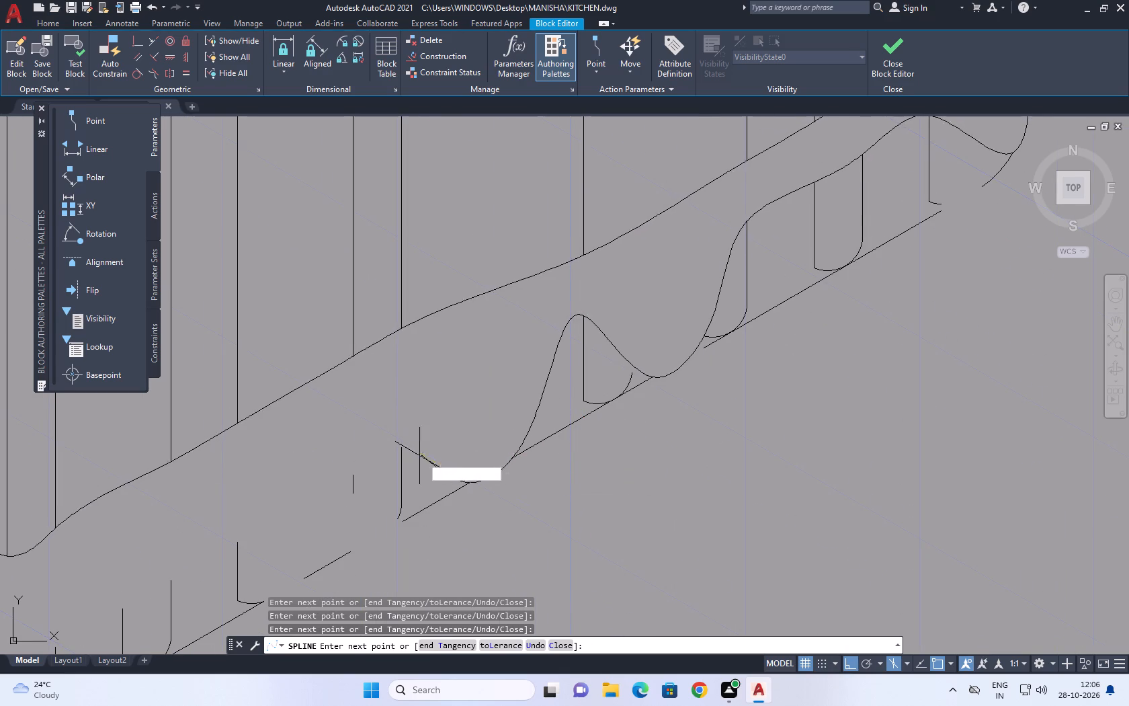
{"action": "left_click", "coordinate": [403, 450]}
{"action": "left_click", "coordinate": [356, 473]}
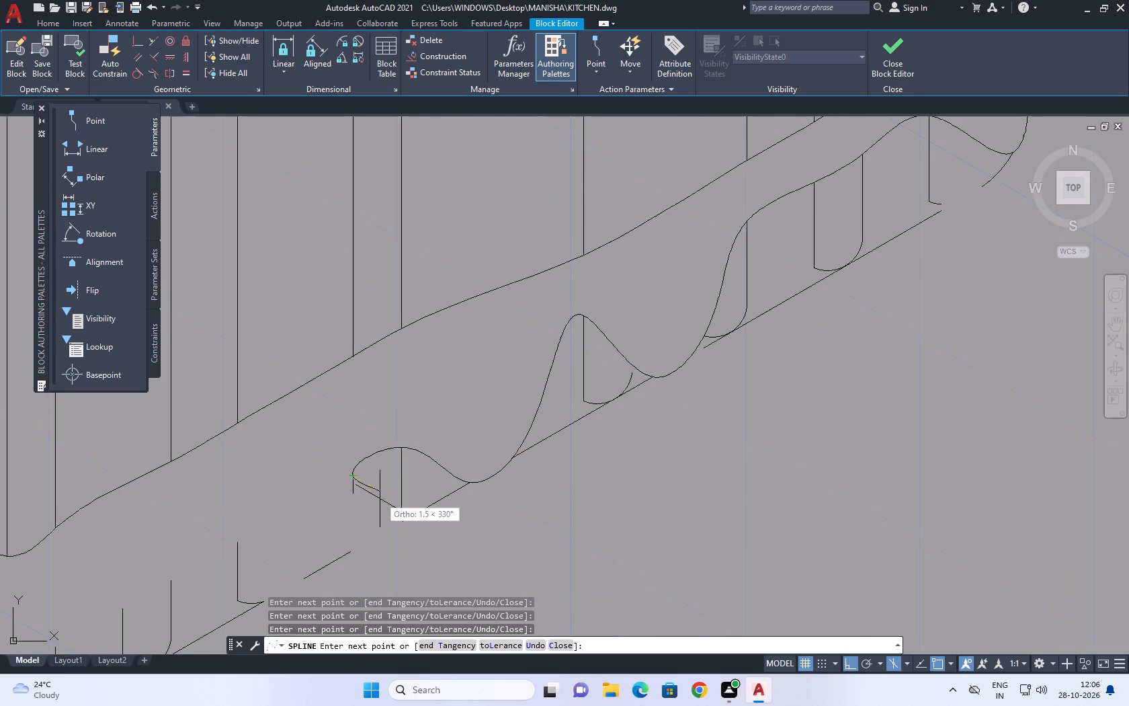
{"action": "left_click", "coordinate": [405, 523]}
Undo the misplaced fit point, turn Ortho off, and fit the spline across the gap to the next baseline fragment's upper end.
{"action": "left_click", "coordinate": [358, 553]}
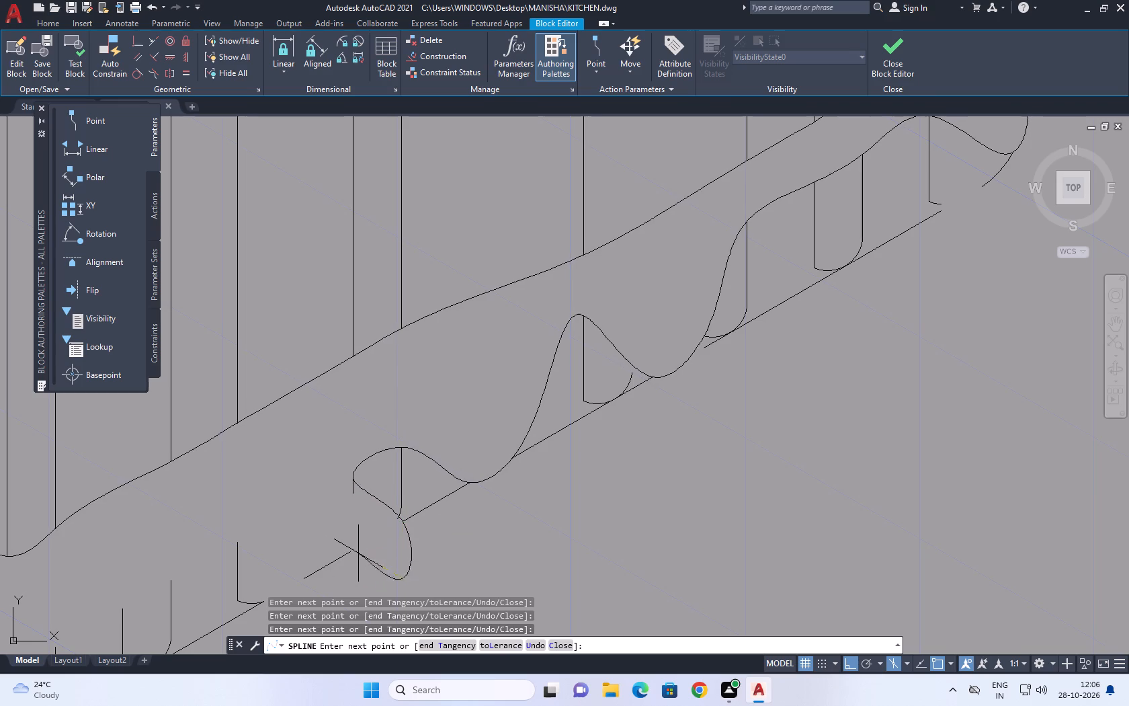
{"action": "middle_click_drag", "start_coordinate": [321, 525], "coordinate": [374, 454]}
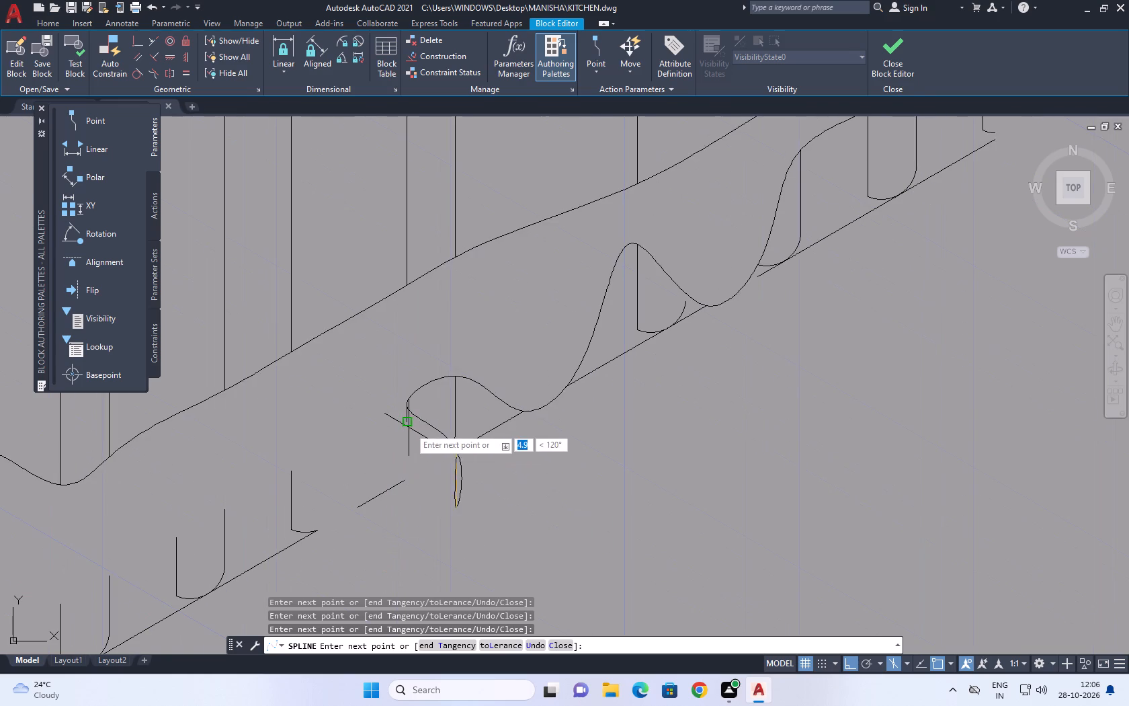
{"action": "key", "text": "ctrl+z"}
{"action": "scroll", "coordinate": [409, 477], "scroll_direction": "up", "scroll_amount": 2}
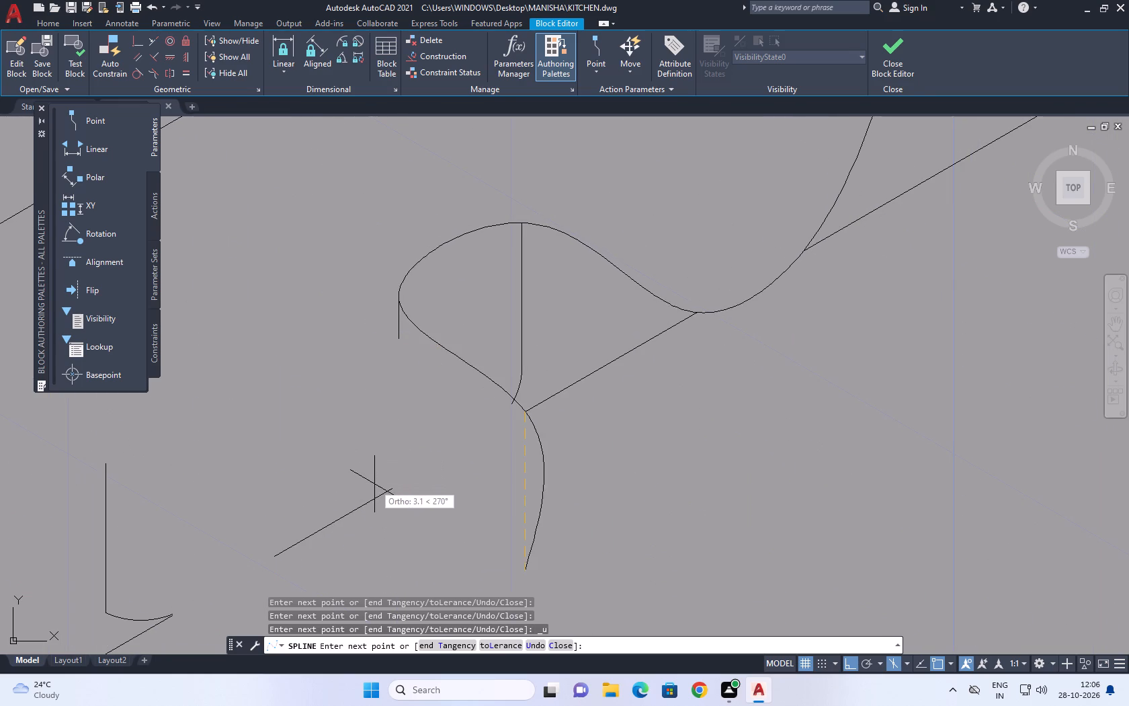
{"action": "key", "text": "F8"}
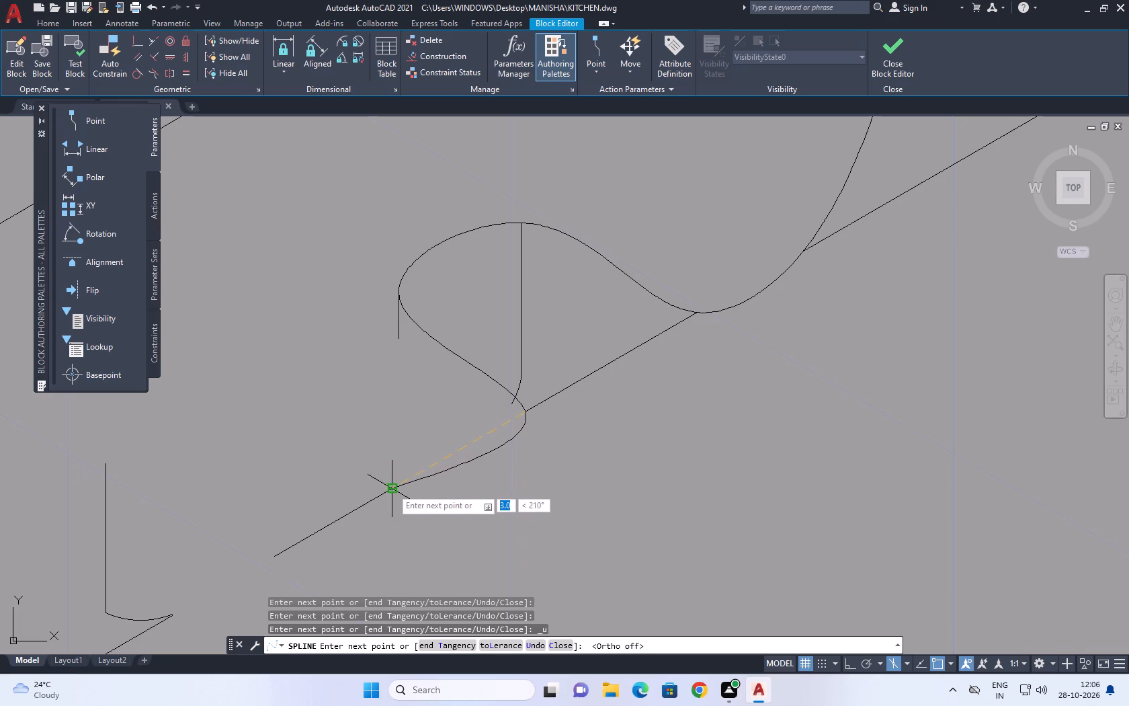
{"action": "left_click", "coordinate": [333, 448]}
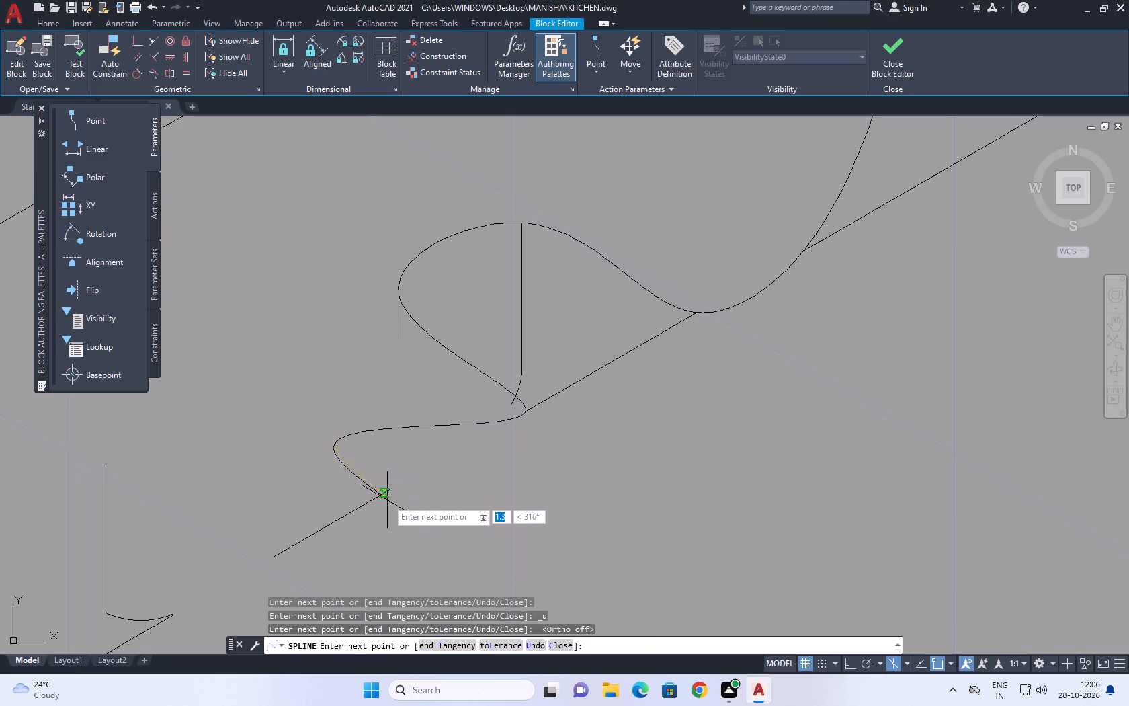
{"action": "left_click", "coordinate": [390, 486]}
Continue the spline through the tops of the next seven slat stubs along the base of the right face.
{"action": "middle_click_drag", "start_coordinate": [325, 514], "coordinate": [481, 309]}
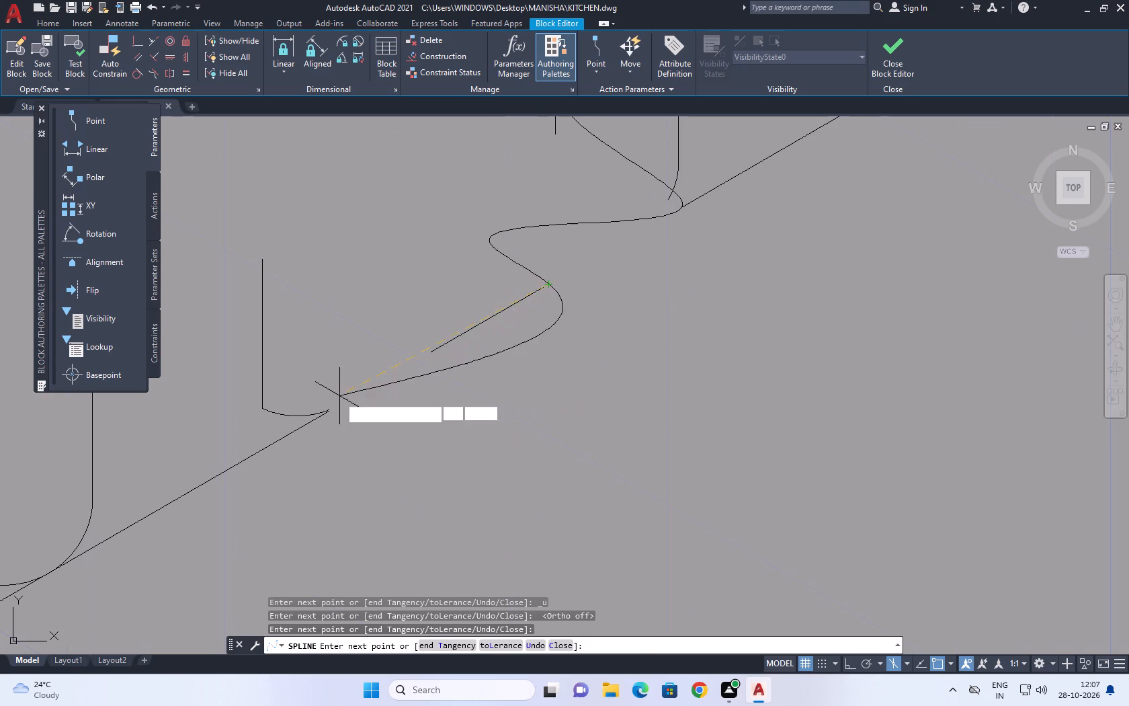
{"action": "left_click", "coordinate": [261, 256]}
{"action": "middle_click_drag", "start_coordinate": [268, 251], "coordinate": [448, 294]}
{"action": "scroll", "coordinate": [483, 282], "scroll_direction": "down", "scroll_amount": 2}
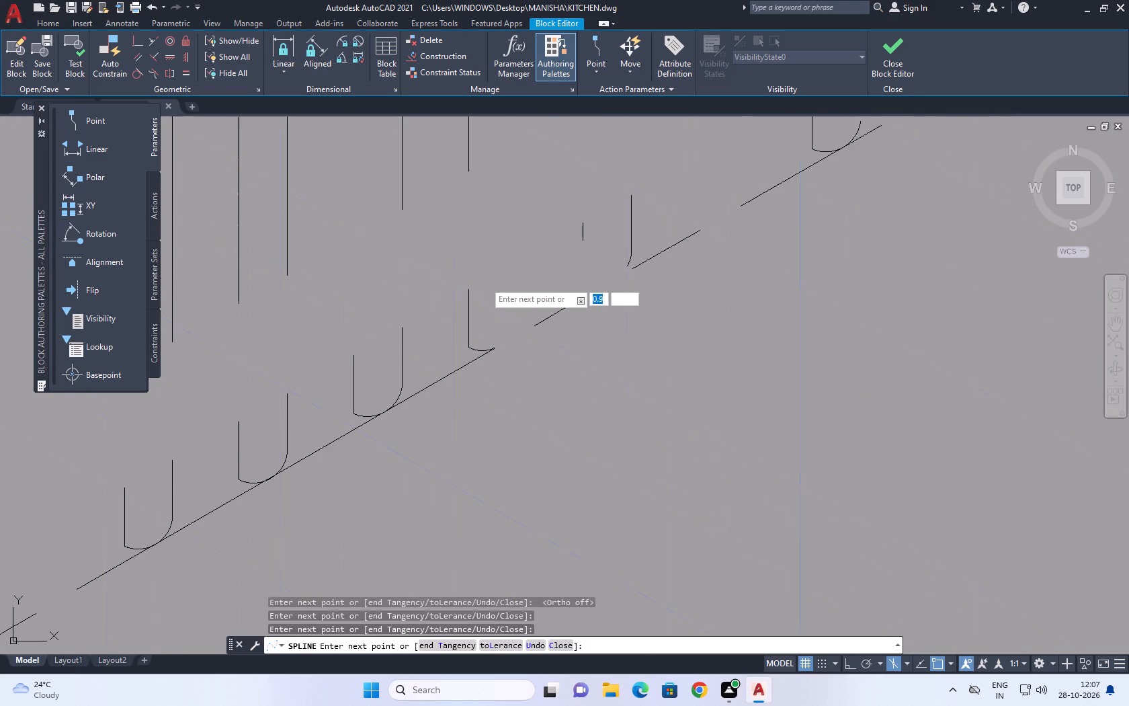
{"action": "scroll", "coordinate": [429, 297], "scroll_direction": "up", "scroll_amount": 1}
{"action": "left_click", "coordinate": [384, 348]}
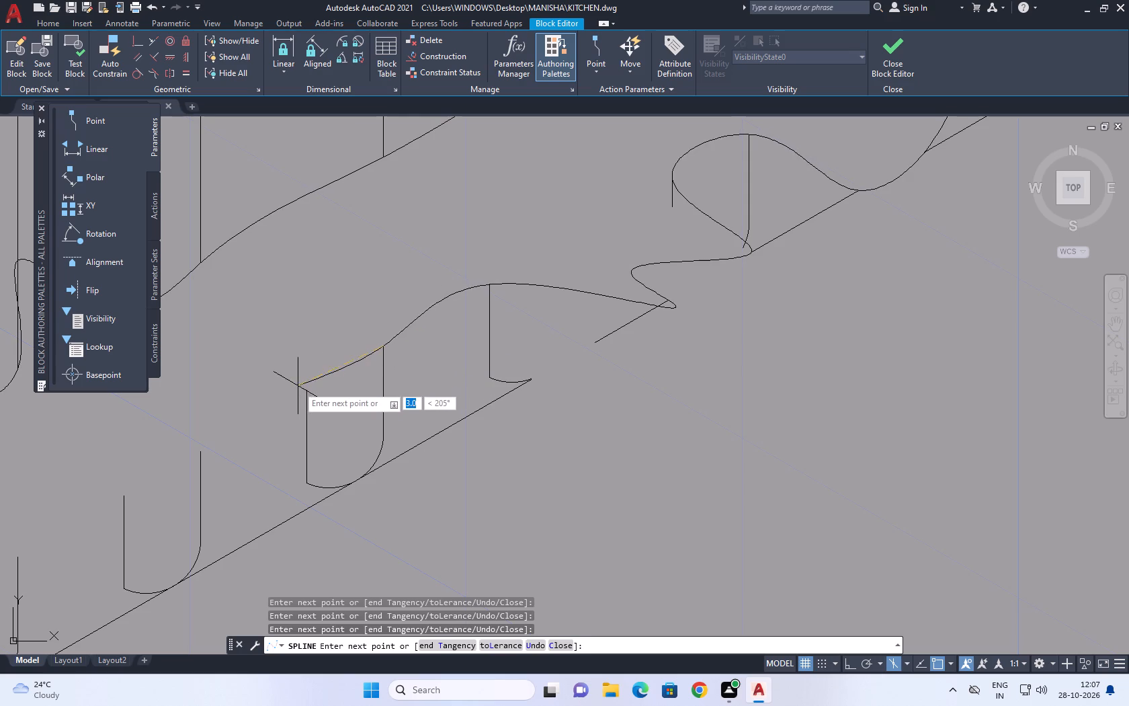
{"action": "left_click", "coordinate": [308, 388]}
{"action": "middle_click_drag", "start_coordinate": [307, 391], "coordinate": [597, 260]}
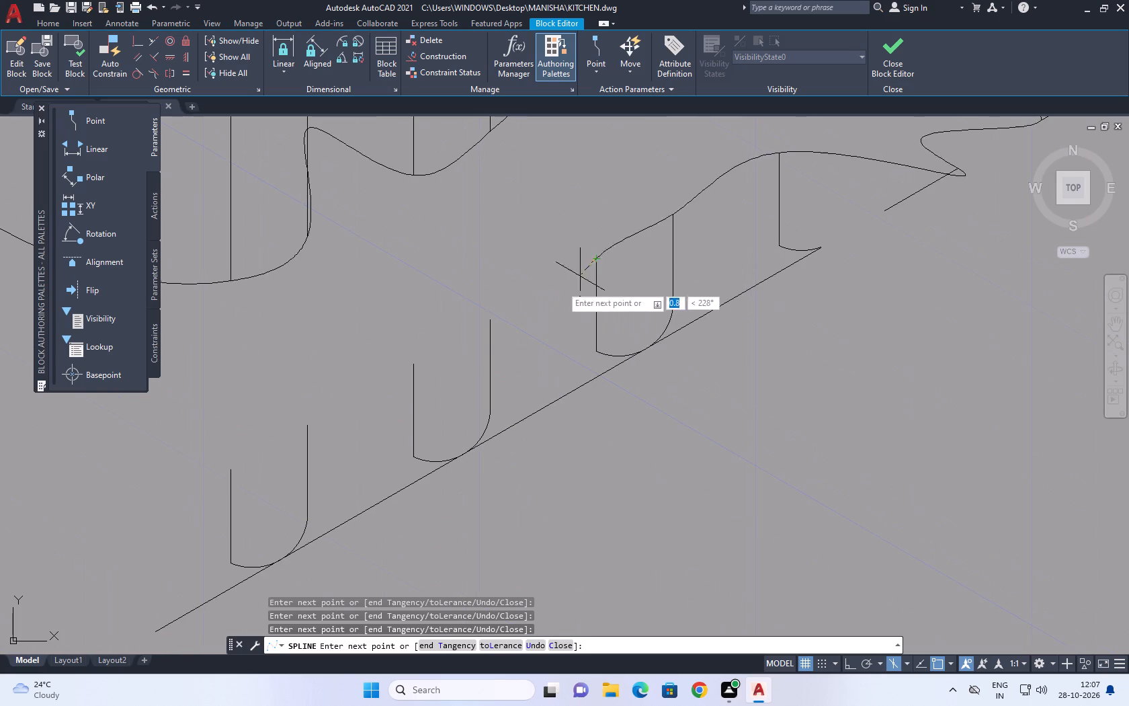
{"action": "left_click", "coordinate": [487, 319]}
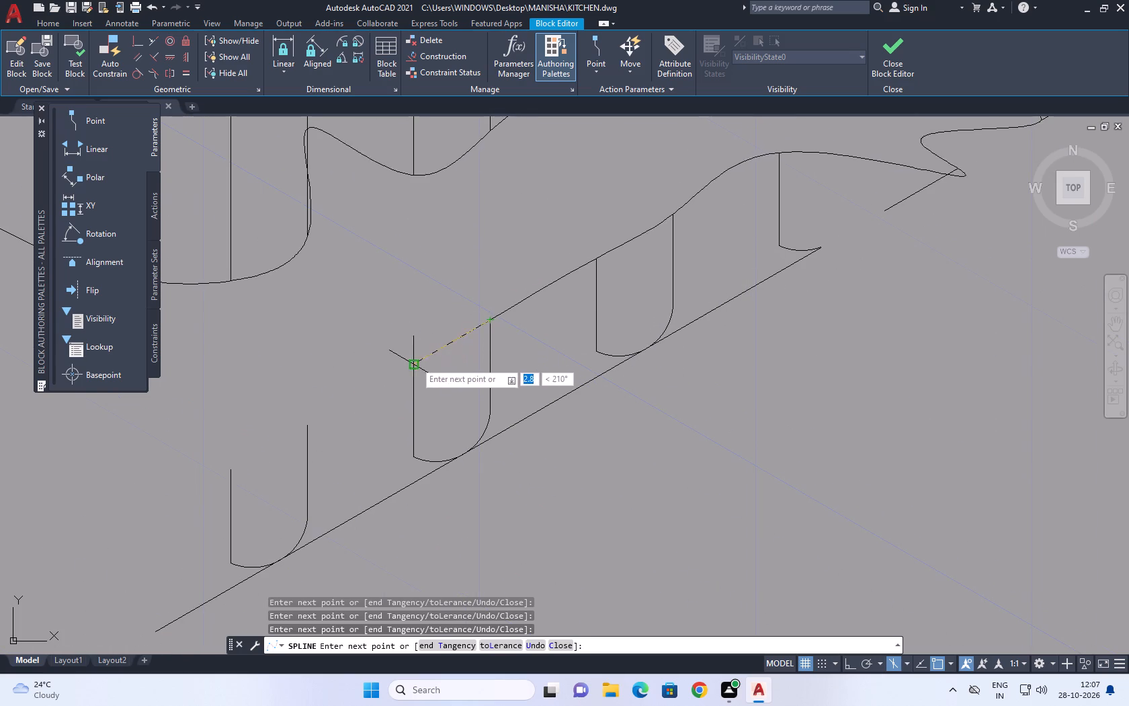
{"action": "left_click", "coordinate": [415, 360]}
{"action": "left_click", "coordinate": [308, 428]}
{"action": "middle_click_drag", "start_coordinate": [309, 405], "coordinate": [675, 308]}
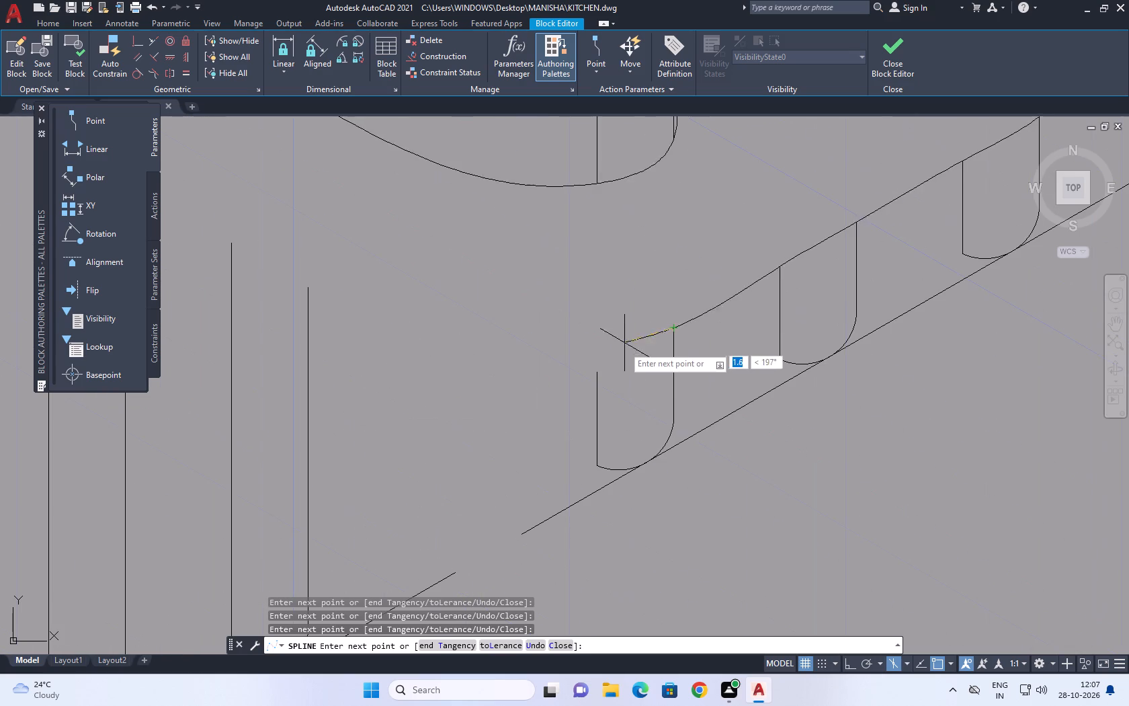
{"action": "left_click", "coordinate": [593, 374]}
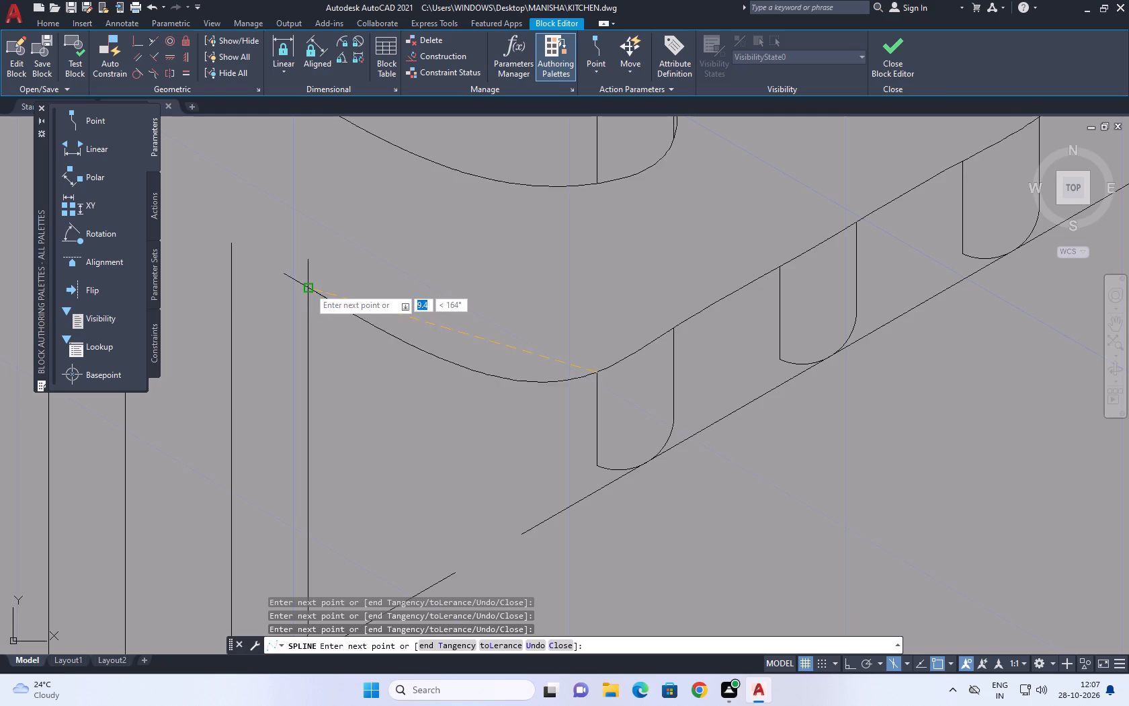
Fit the spline through the four remaining slat line ends and finish it at the break's upper edge, closing the base outline.
{"action": "left_click", "coordinate": [308, 288]}
{"action": "scroll", "coordinate": [470, 304], "scroll_direction": "down", "scroll_amount": 3}
{"action": "middle_click_drag", "start_coordinate": [486, 276], "coordinate": [790, 276]}
{"action": "scroll", "coordinate": [736, 286], "scroll_direction": "up", "scroll_amount": 1}
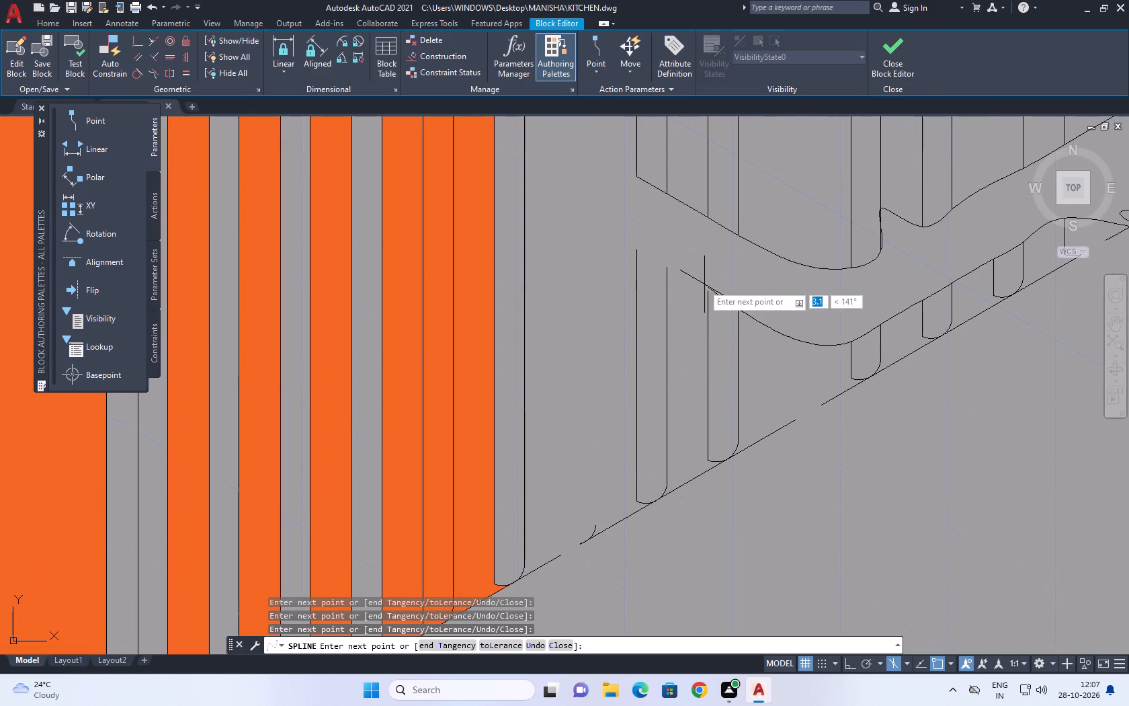
{"action": "left_click", "coordinate": [706, 294]}
{"action": "left_click", "coordinate": [667, 265]}
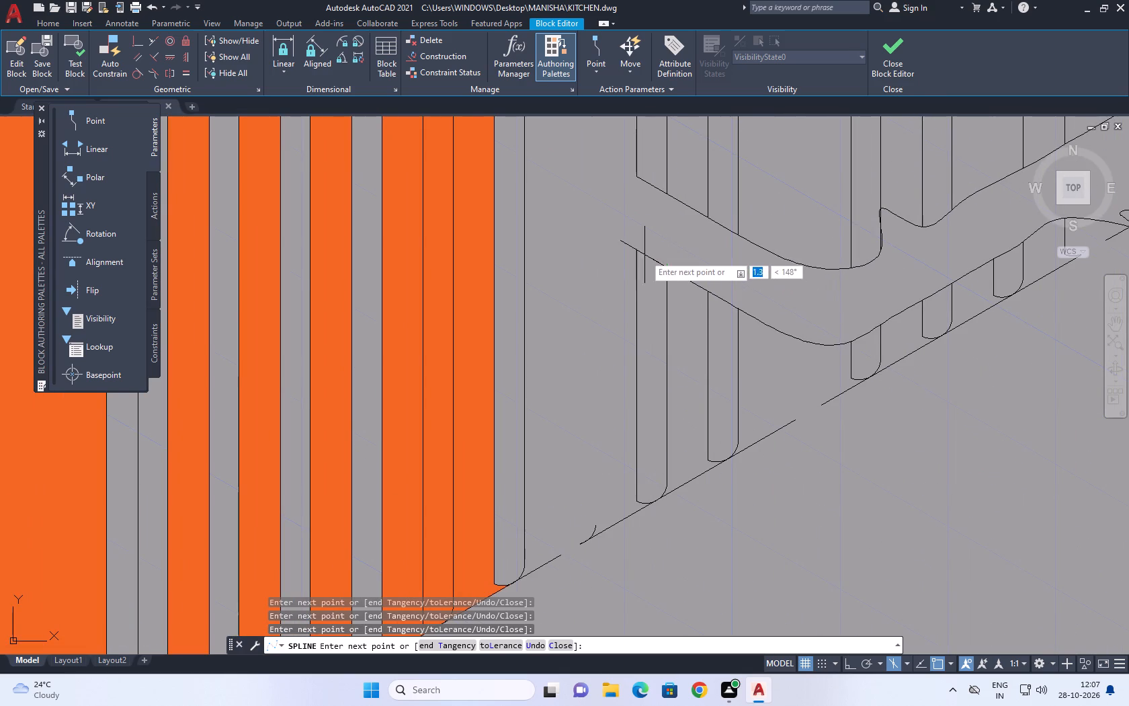
{"action": "left_click", "coordinate": [640, 253]}
{"action": "middle_click_drag", "start_coordinate": [610, 201], "coordinate": [632, 279]}
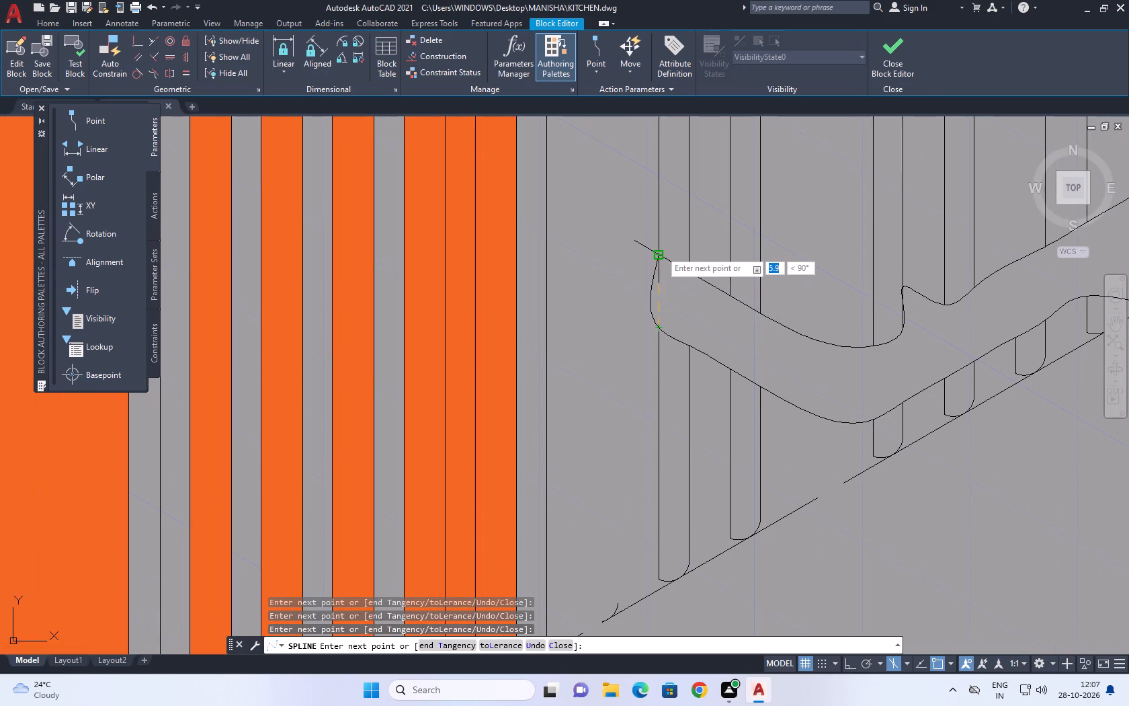
{"action": "left_click", "coordinate": [661, 251]}
{"action": "key", "text": "Return"}
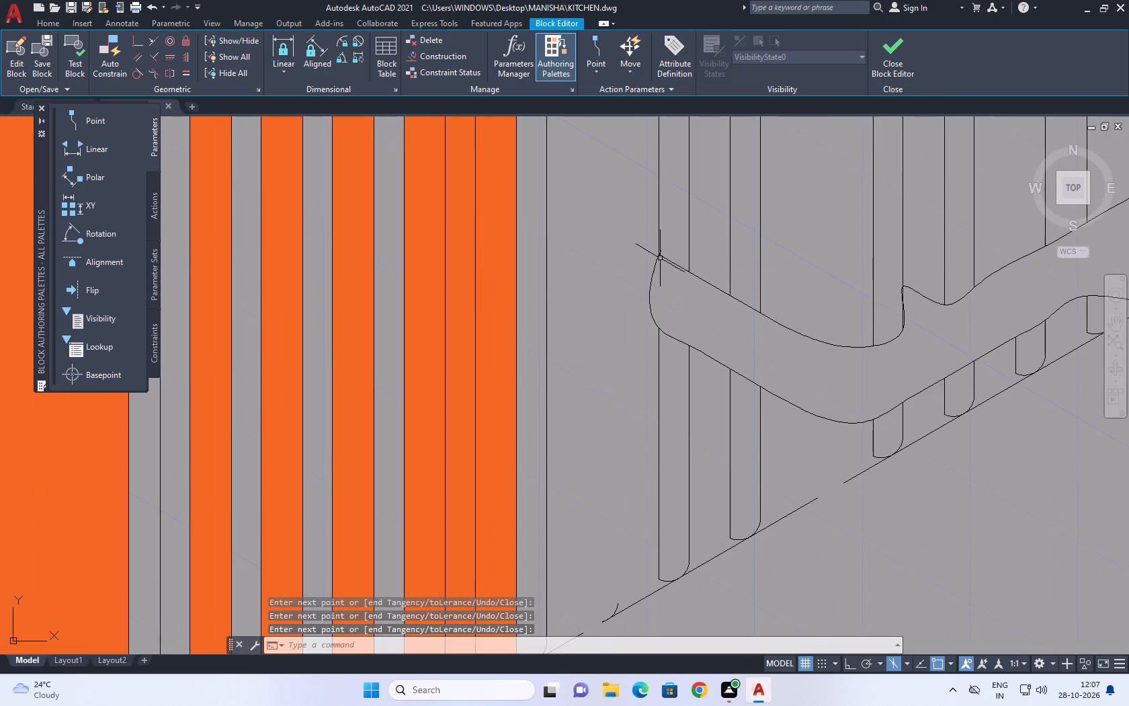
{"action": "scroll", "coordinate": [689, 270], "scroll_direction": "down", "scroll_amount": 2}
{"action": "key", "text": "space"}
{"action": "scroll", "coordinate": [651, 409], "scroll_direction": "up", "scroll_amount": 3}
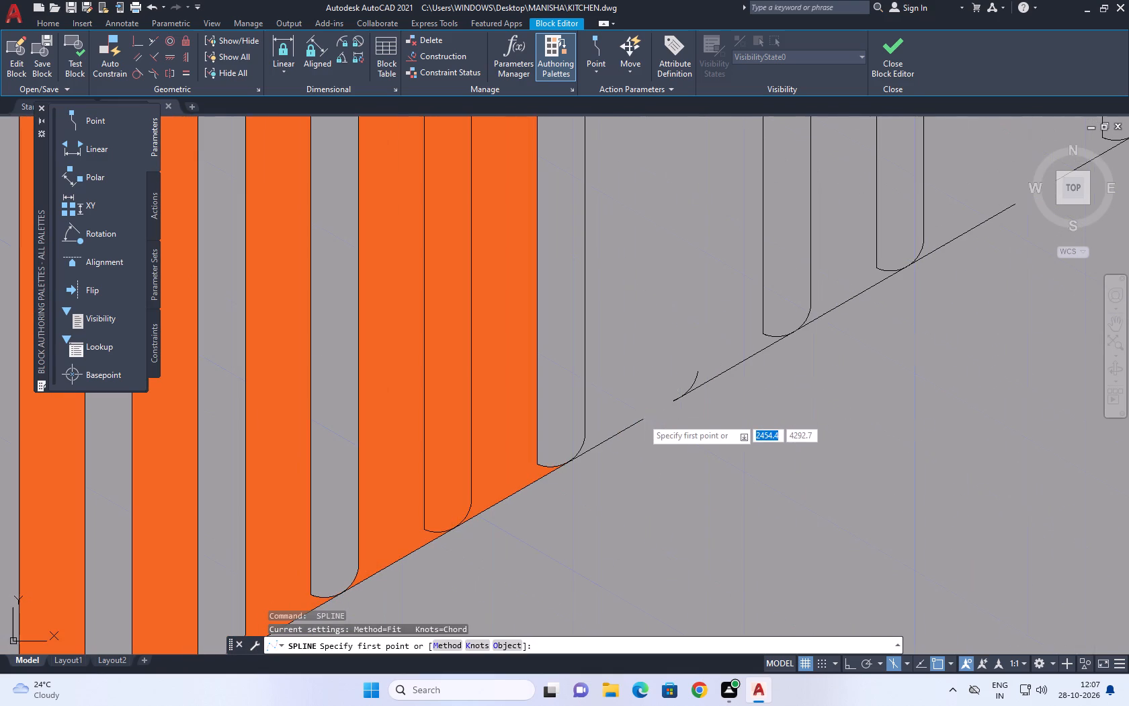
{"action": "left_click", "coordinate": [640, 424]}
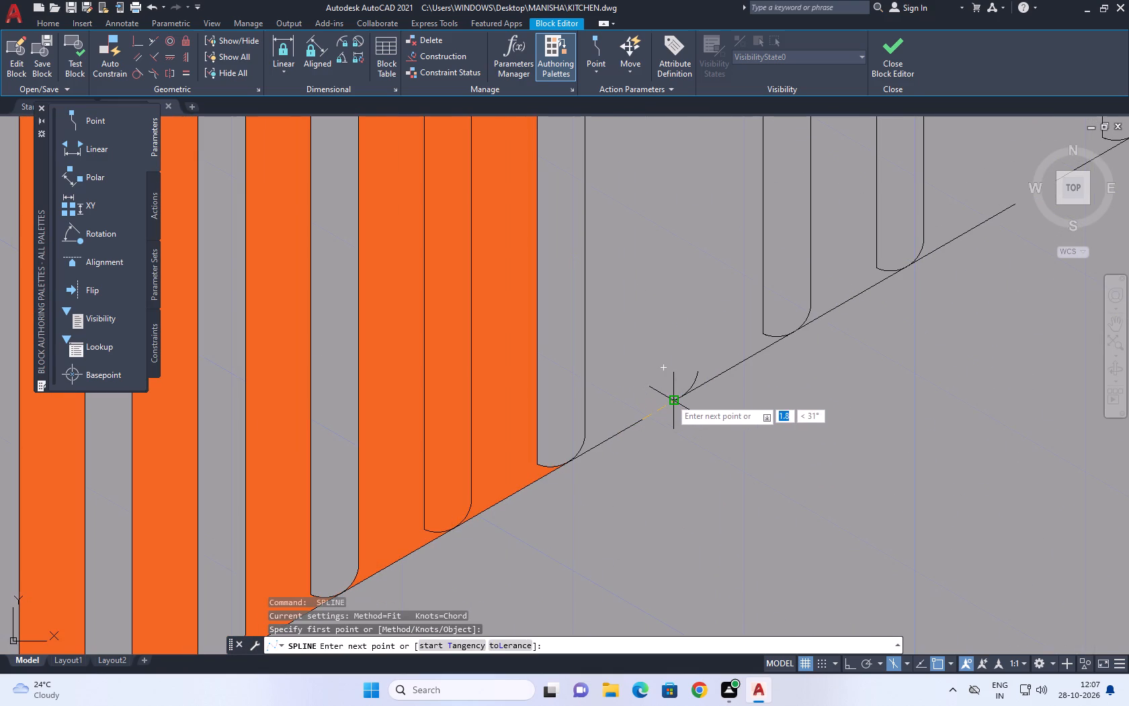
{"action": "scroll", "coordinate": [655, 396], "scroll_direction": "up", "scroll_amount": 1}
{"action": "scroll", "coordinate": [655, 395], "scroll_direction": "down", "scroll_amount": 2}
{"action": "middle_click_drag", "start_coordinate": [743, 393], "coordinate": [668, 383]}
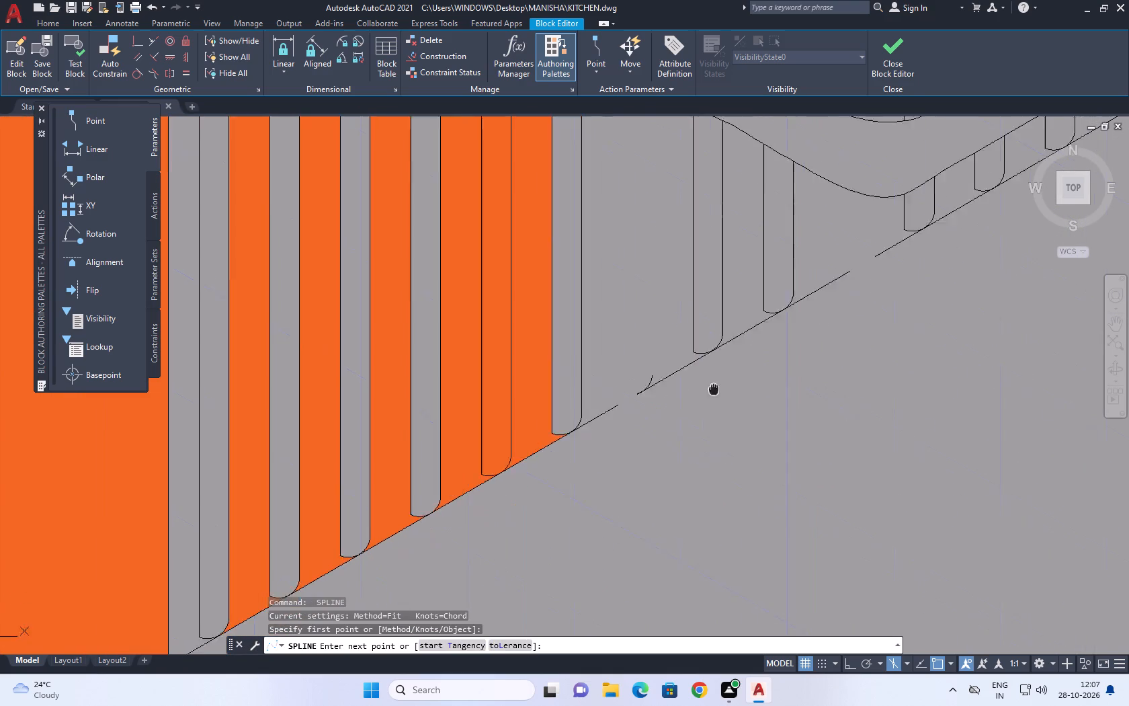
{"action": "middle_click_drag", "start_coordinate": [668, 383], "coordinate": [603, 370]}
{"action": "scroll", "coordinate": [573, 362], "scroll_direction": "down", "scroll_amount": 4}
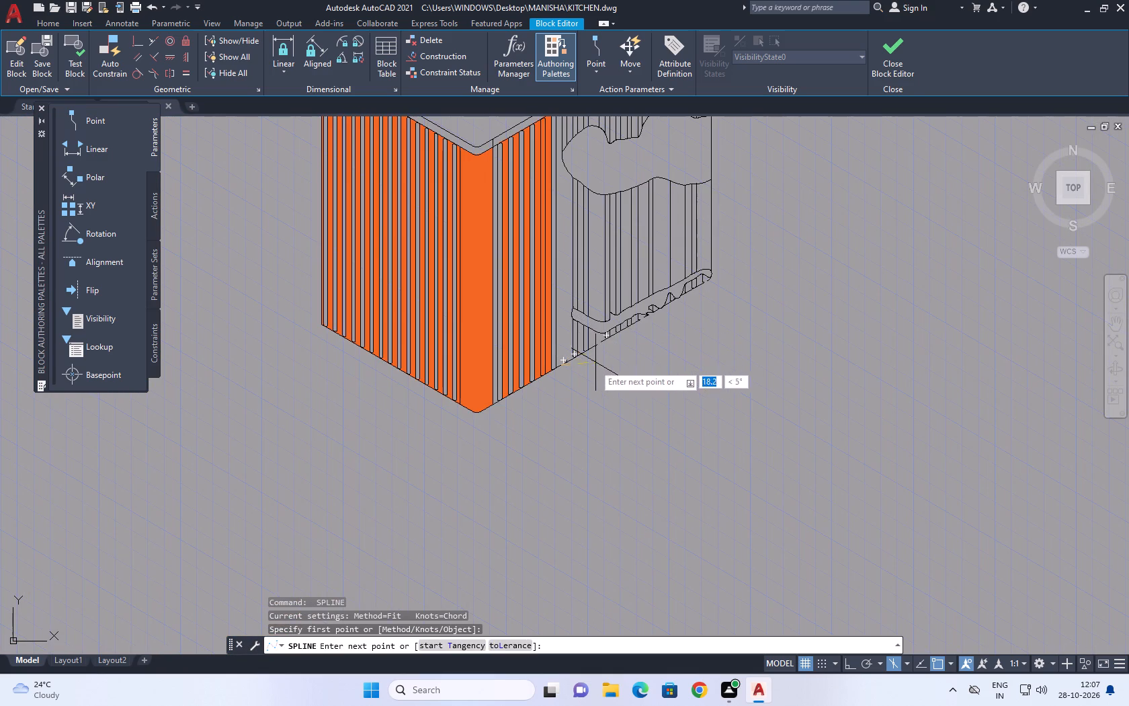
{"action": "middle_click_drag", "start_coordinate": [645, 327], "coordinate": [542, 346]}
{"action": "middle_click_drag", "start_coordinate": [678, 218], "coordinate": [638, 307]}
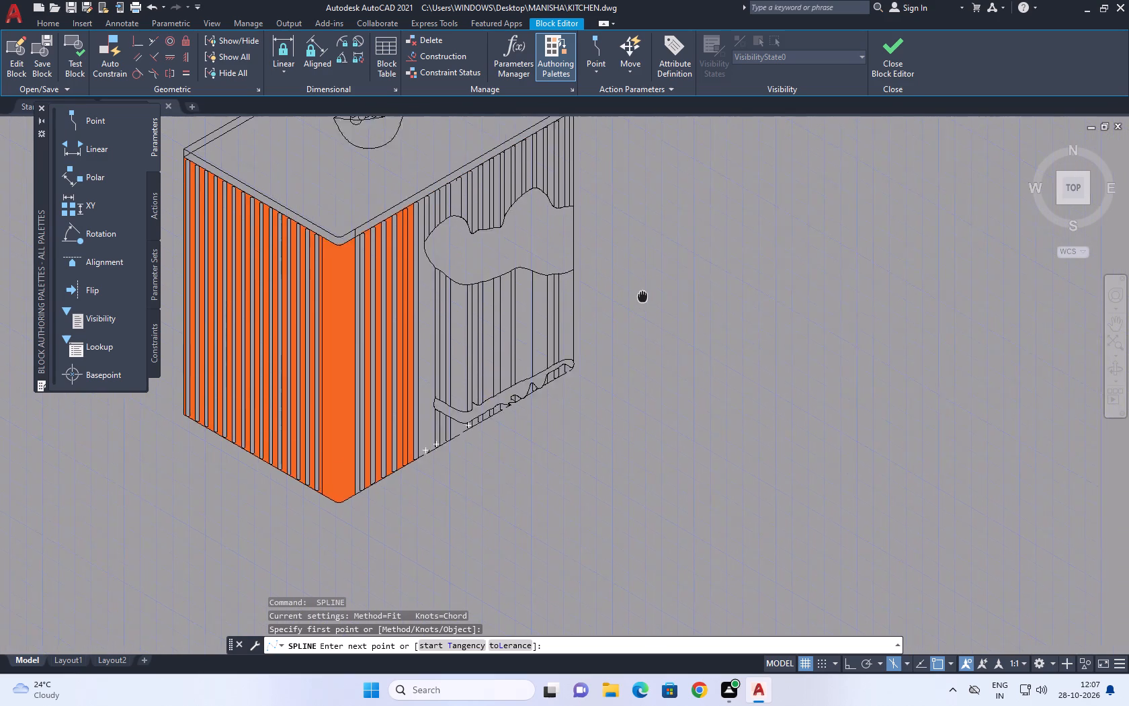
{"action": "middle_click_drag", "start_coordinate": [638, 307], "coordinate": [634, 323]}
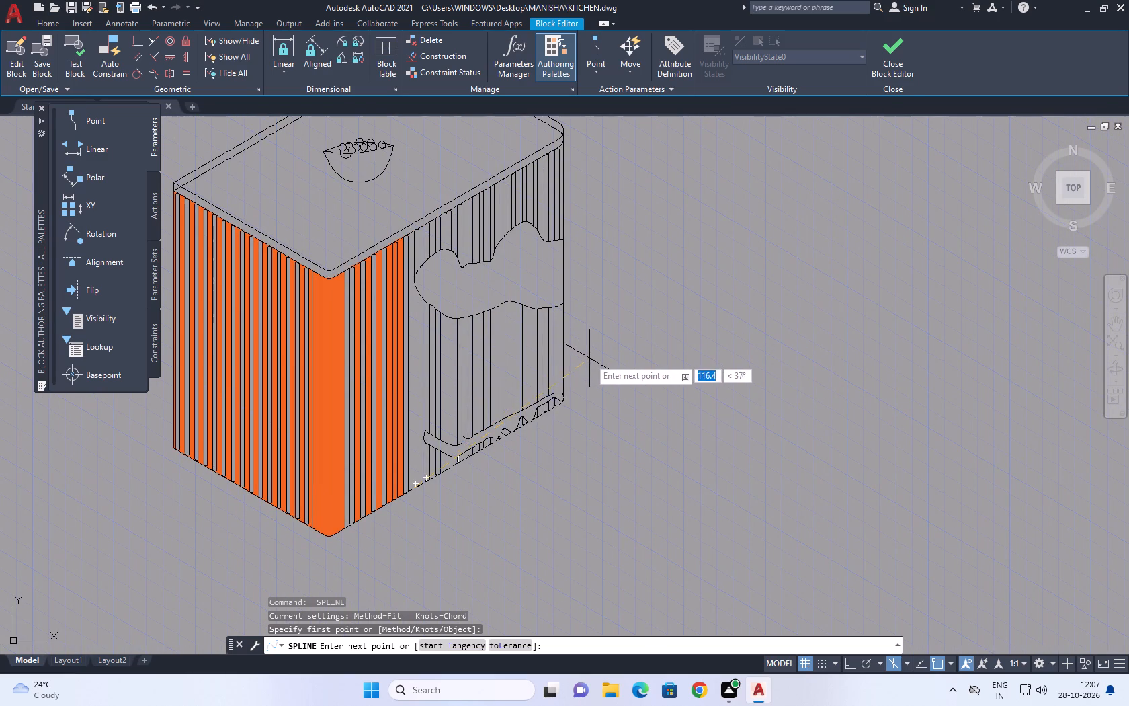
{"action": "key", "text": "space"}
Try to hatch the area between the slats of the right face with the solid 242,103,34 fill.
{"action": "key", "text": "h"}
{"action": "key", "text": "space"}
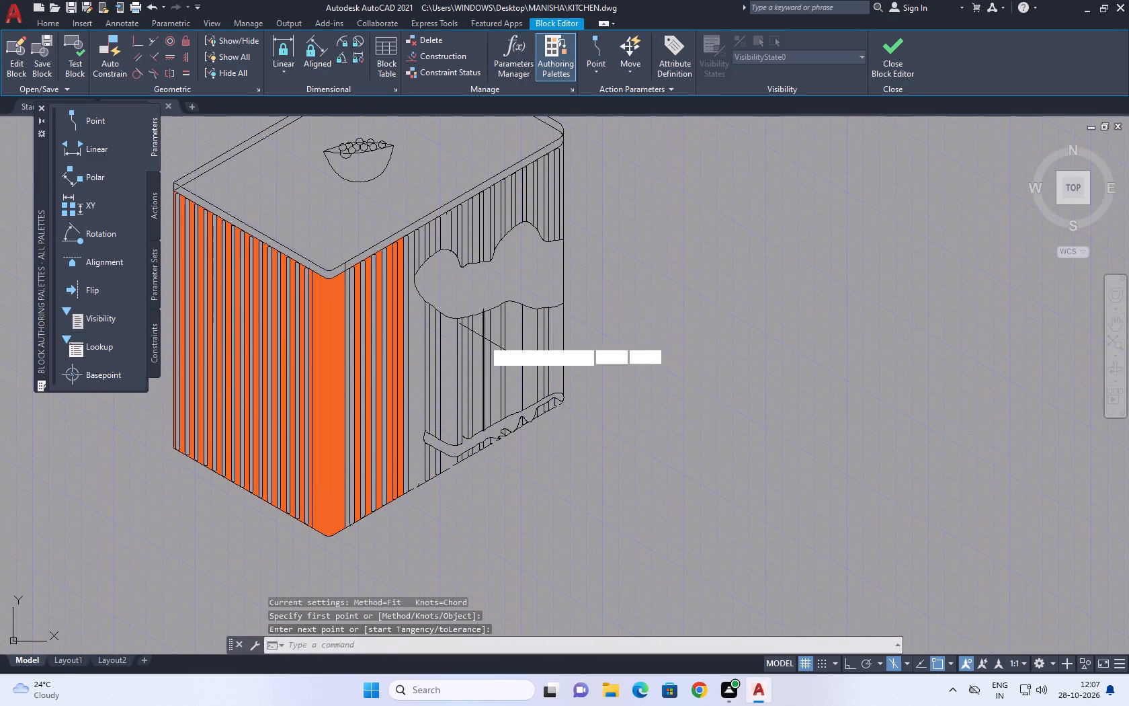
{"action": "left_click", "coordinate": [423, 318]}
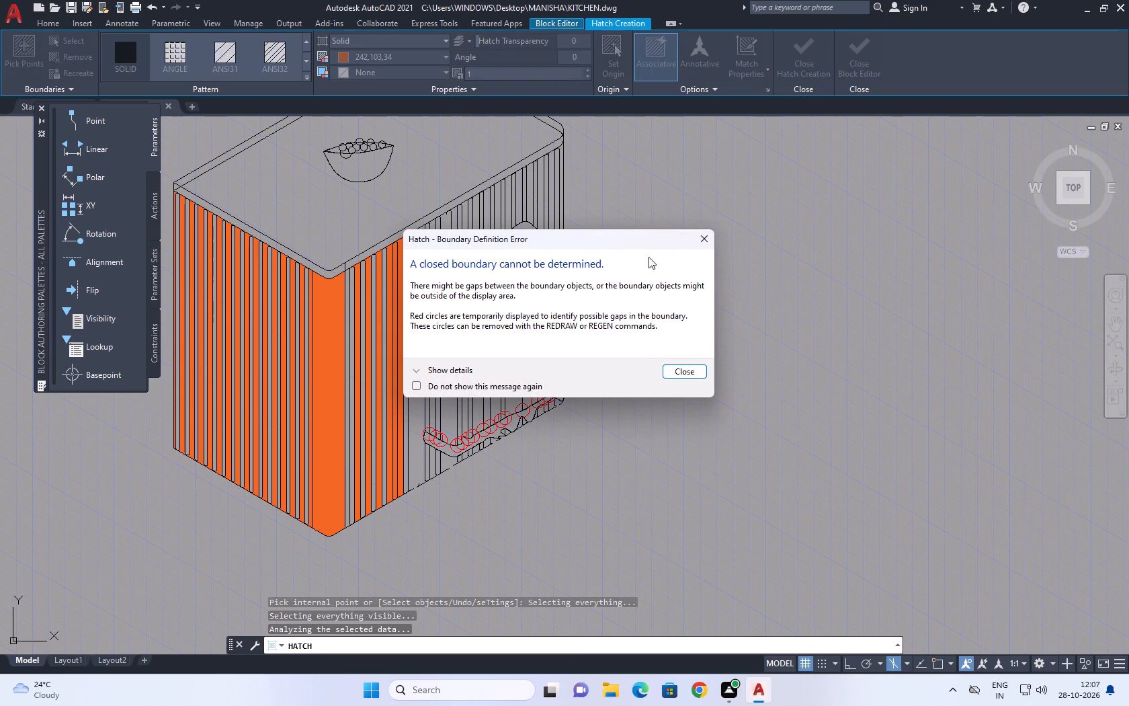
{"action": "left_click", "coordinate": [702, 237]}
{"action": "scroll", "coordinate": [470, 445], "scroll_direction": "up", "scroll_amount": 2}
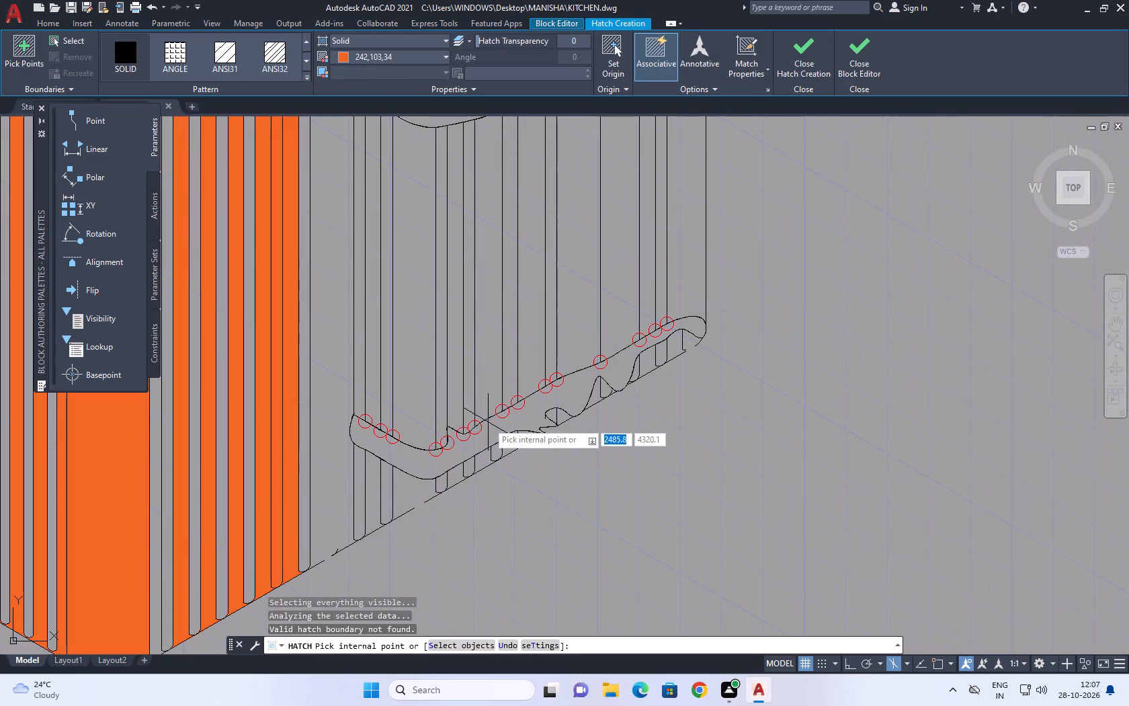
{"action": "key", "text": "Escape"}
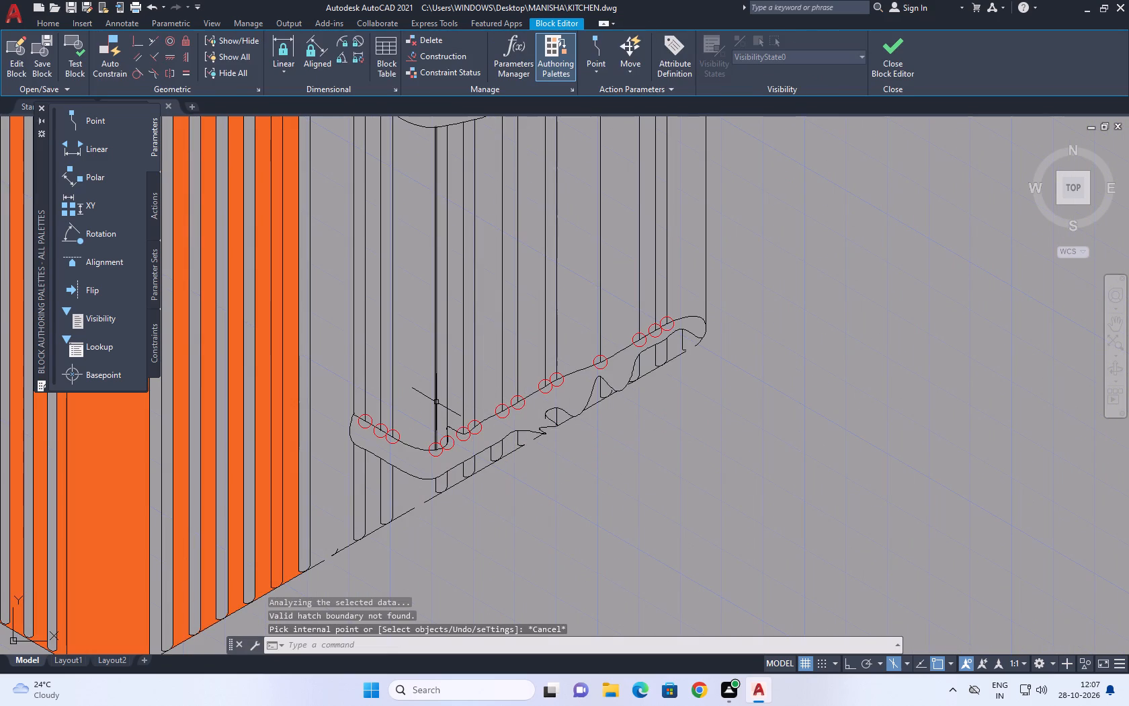
Extend all the right face's slat lines down across the base break, using one fence per group of lines.
{"action": "type", "text": "EX"}
{"action": "key", "text": "space"}
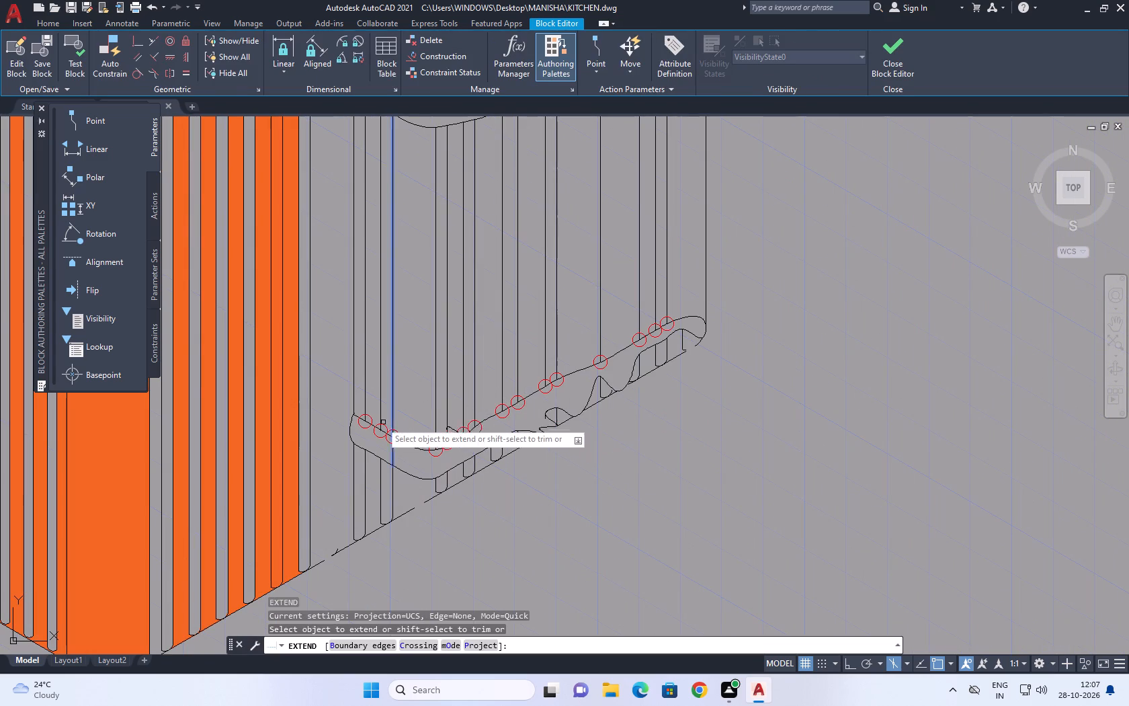
{"action": "left_click", "coordinate": [337, 374]}
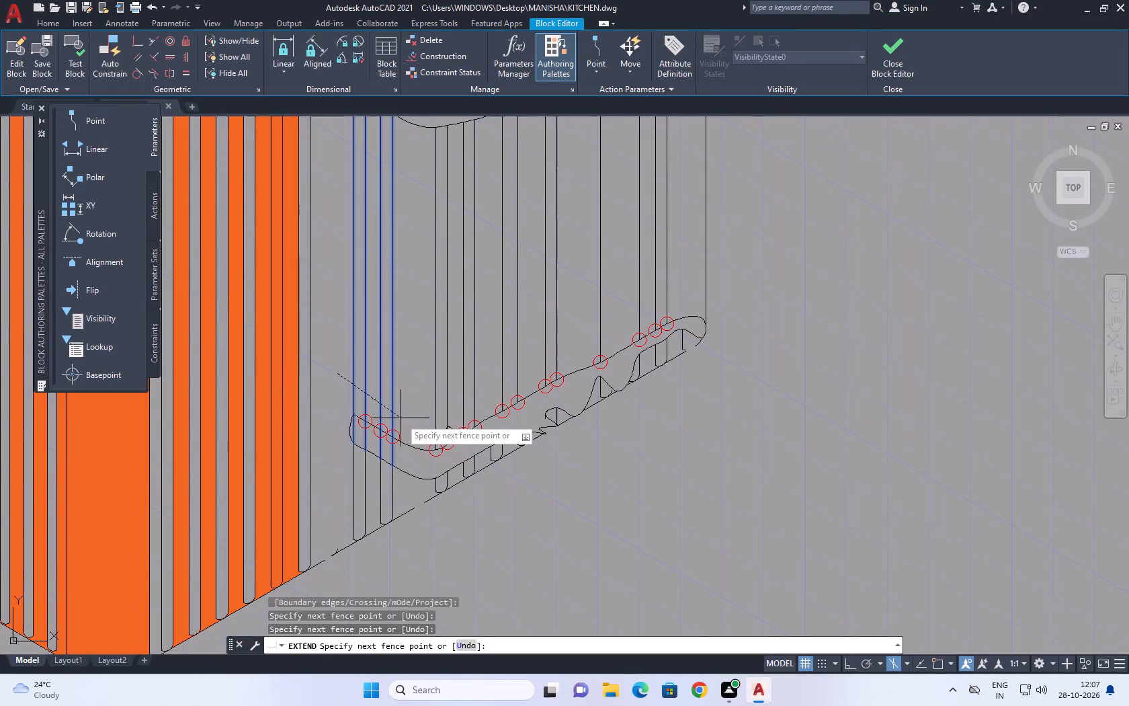
{"action": "left_click", "coordinate": [401, 418]}
{"action": "left_click", "coordinate": [418, 424]}
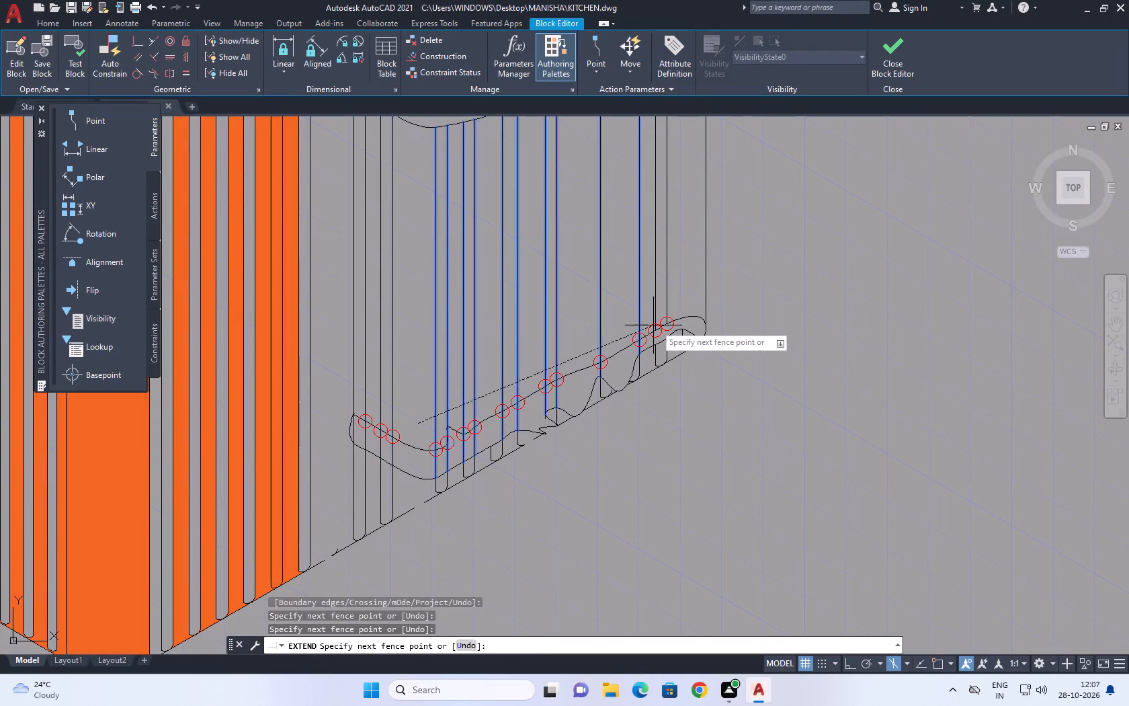
{"action": "left_click", "coordinate": [685, 307]}
{"action": "key", "text": "Escape"}
Extend the slat lines below the large middle break upward across it to meet the upper slat lines.
{"action": "scroll", "coordinate": [714, 379], "scroll_direction": "down", "scroll_amount": 2}
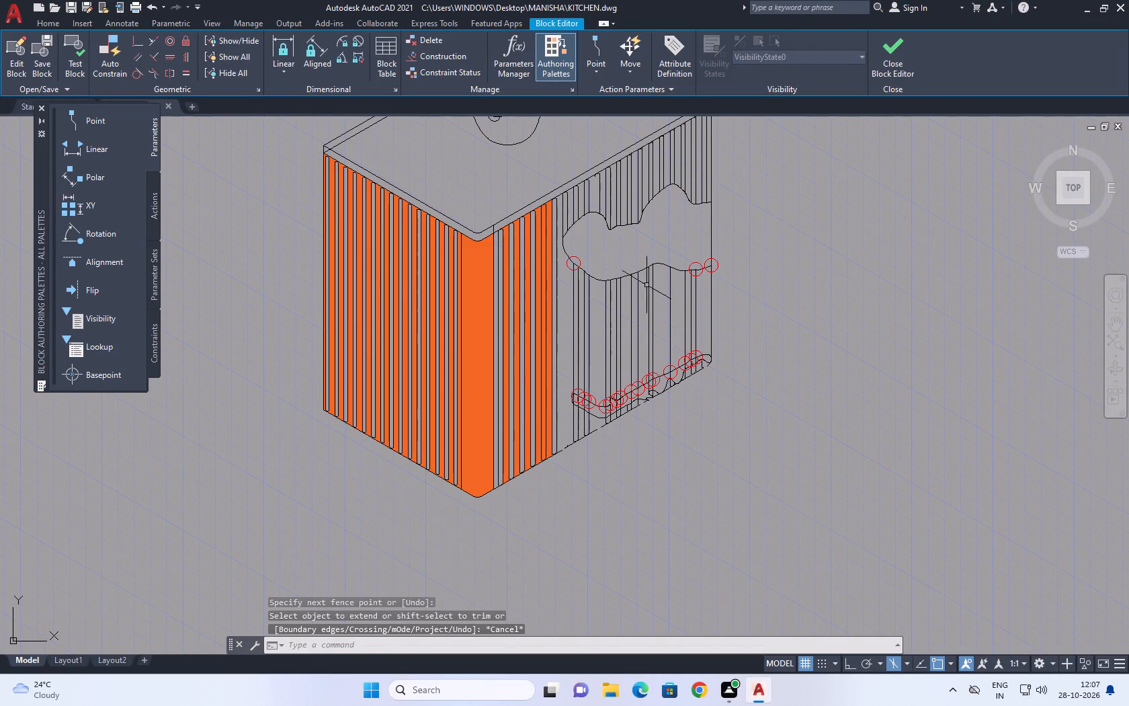
{"action": "key", "text": "space"}
{"action": "left_click", "coordinate": [706, 291]}
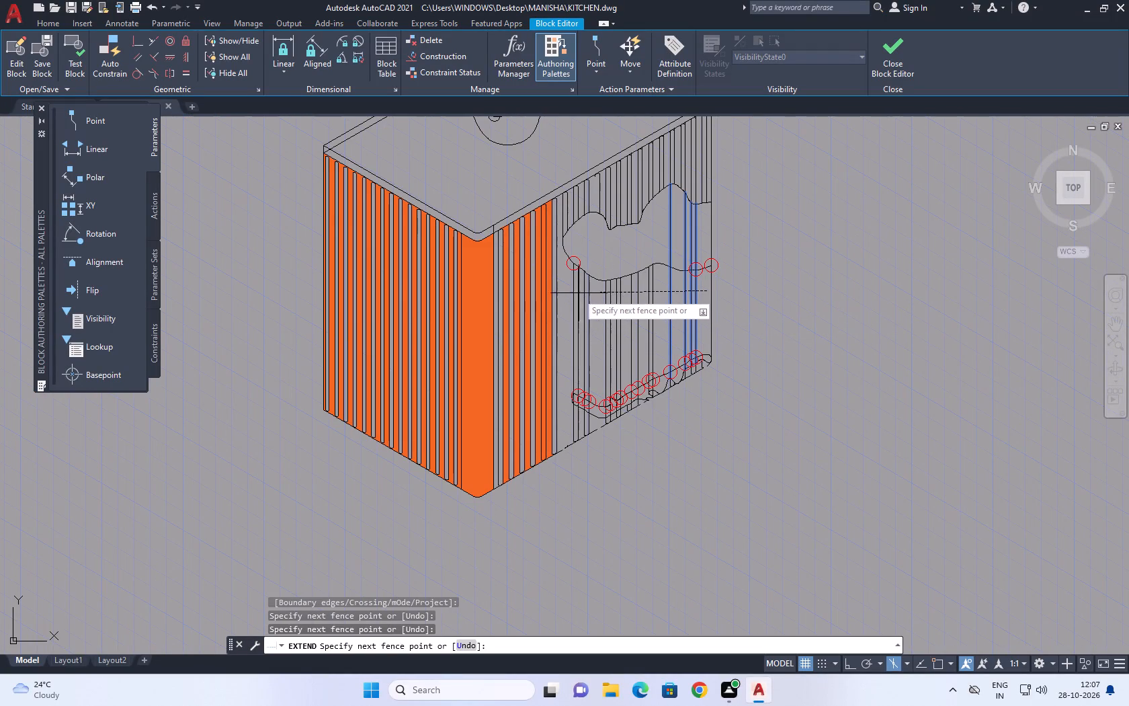
{"action": "left_click", "coordinate": [572, 282]}
{"action": "key", "text": "Escape"}
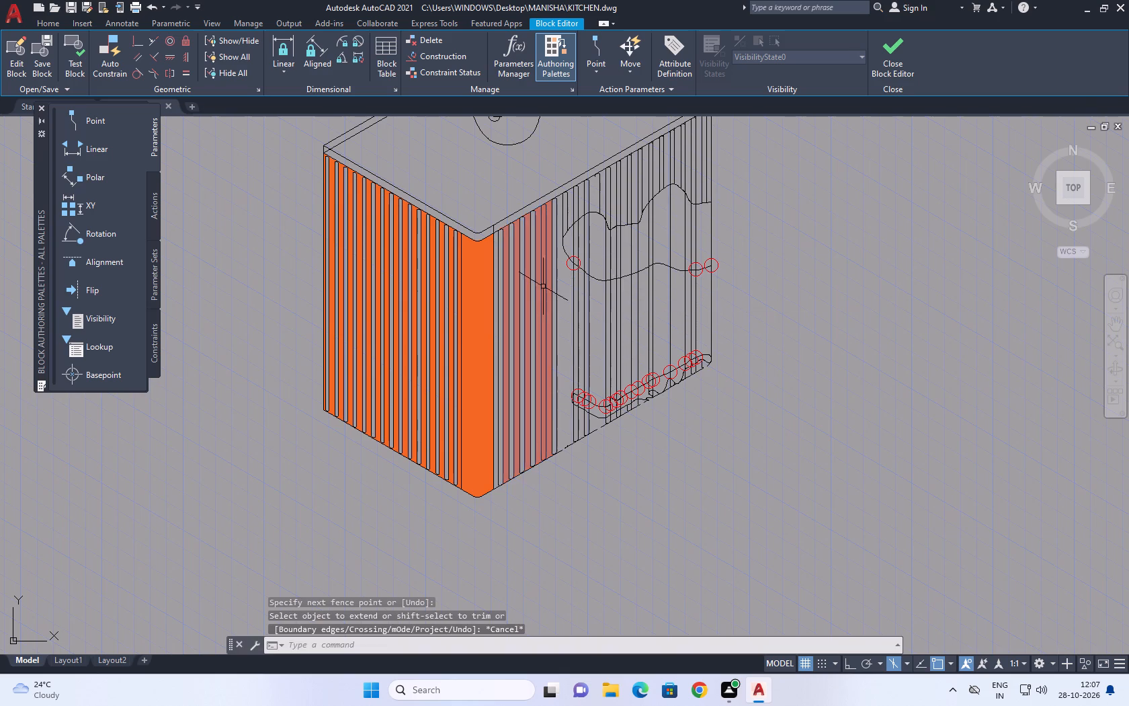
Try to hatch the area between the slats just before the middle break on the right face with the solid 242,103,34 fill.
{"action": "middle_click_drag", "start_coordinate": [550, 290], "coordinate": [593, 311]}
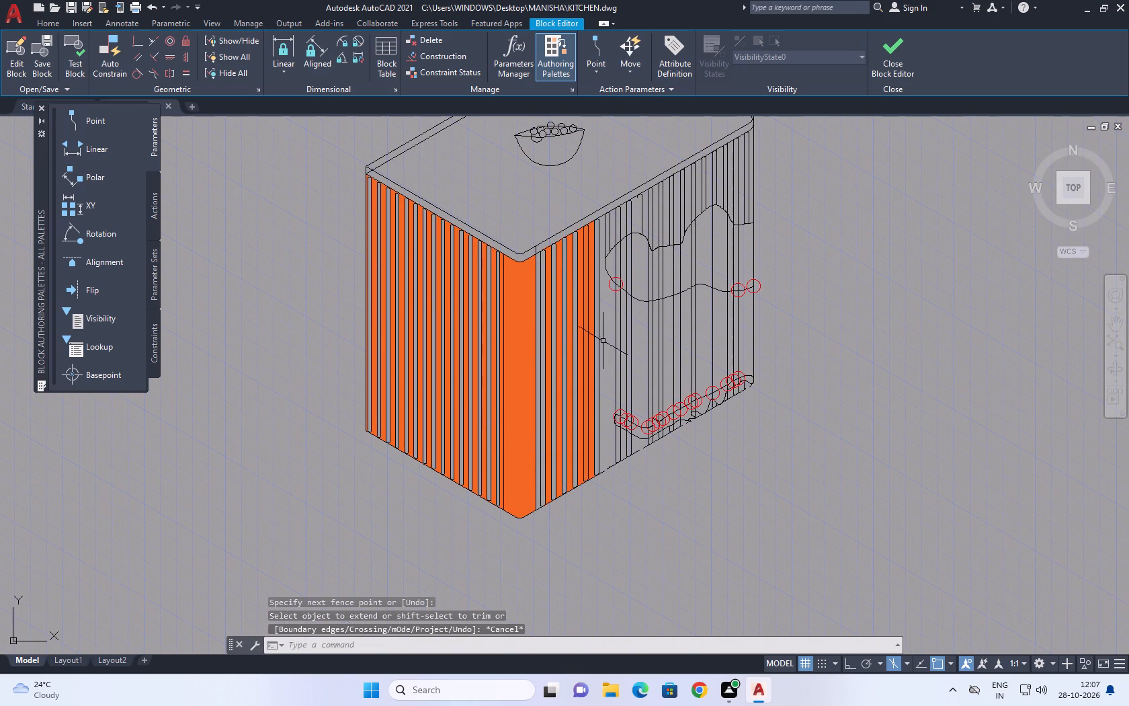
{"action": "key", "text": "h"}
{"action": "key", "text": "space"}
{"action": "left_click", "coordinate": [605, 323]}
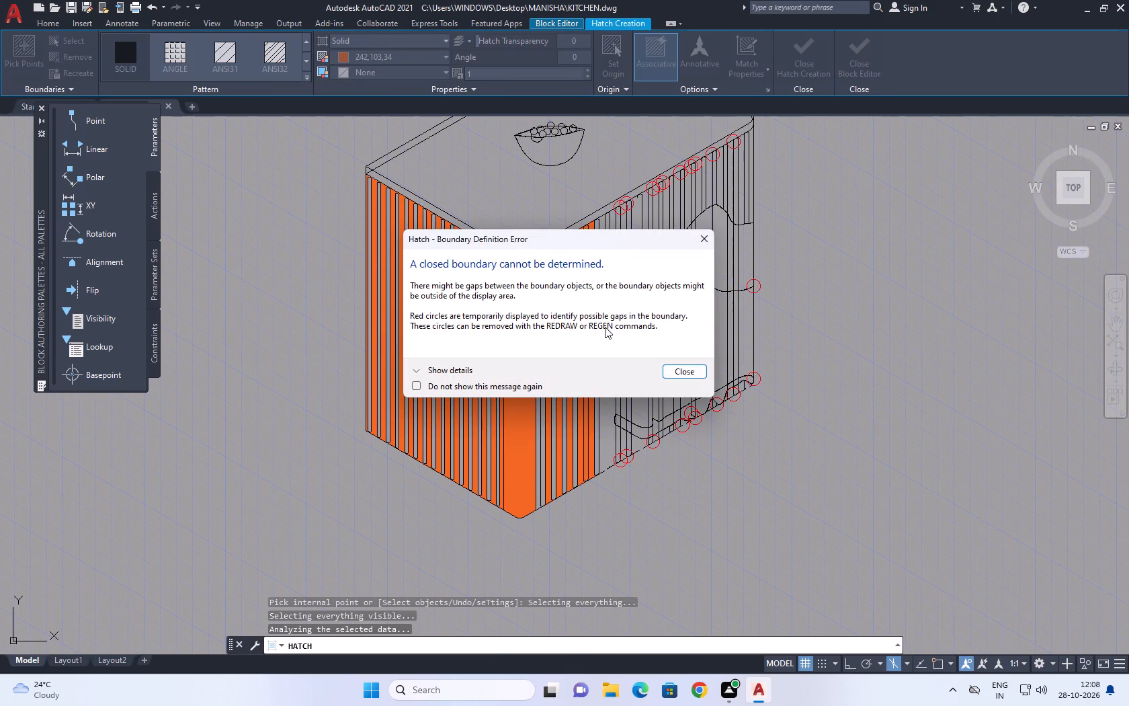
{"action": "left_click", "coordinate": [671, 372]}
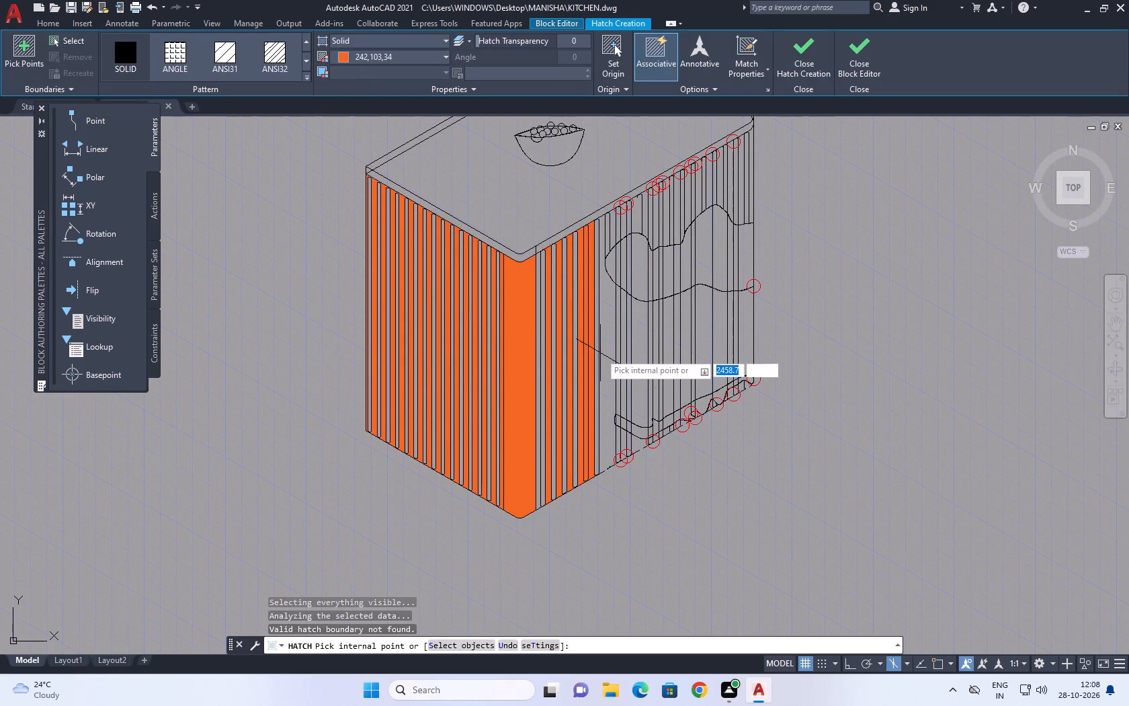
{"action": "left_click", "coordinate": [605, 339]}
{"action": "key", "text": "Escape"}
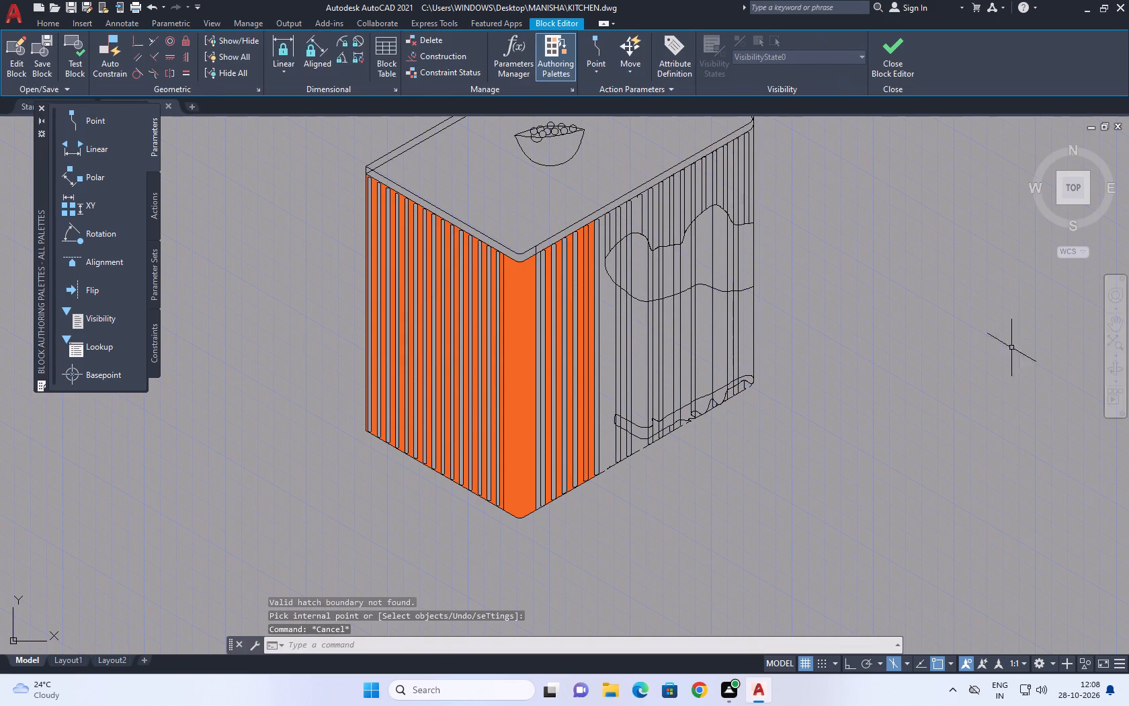
Extend the right face's bottom edge segments across the first two gaps beyond the hatched slats.
{"action": "scroll", "coordinate": [618, 481], "scroll_direction": "up", "scroll_amount": 3}
{"action": "middle_click_drag", "start_coordinate": [602, 454], "coordinate": [572, 435]}
{"action": "scroll", "coordinate": [570, 434], "scroll_direction": "down", "scroll_amount": 1}
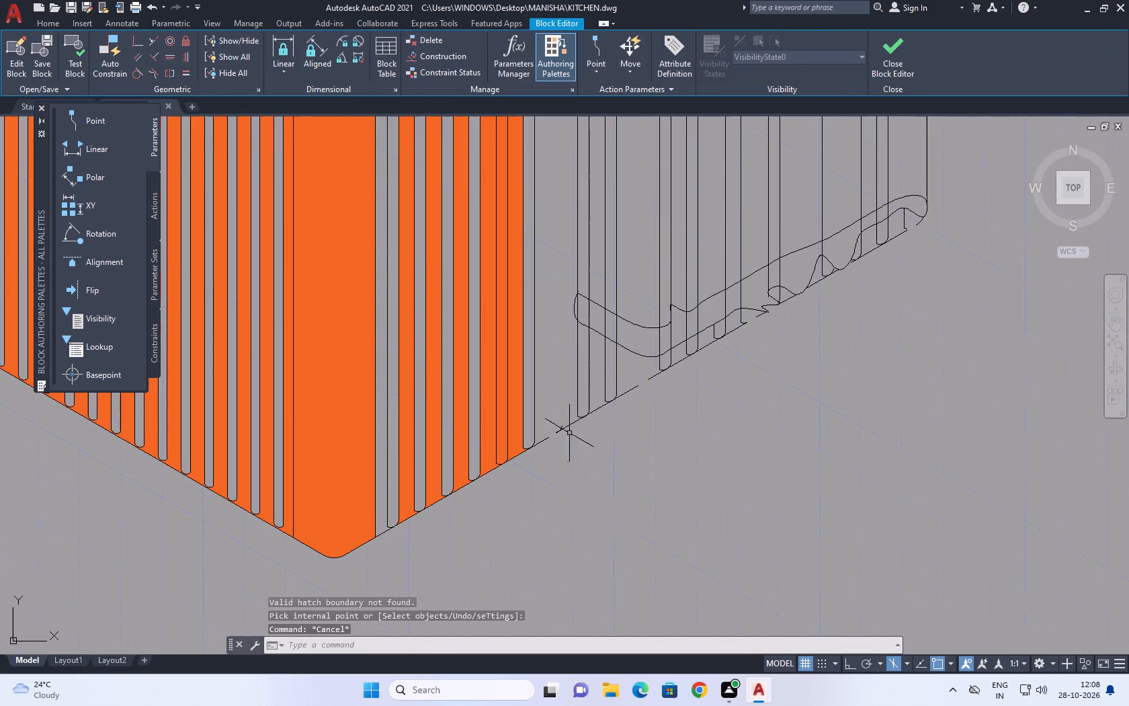
{"action": "scroll", "coordinate": [583, 444], "scroll_direction": "up", "scroll_amount": 2}
{"action": "middle_click_drag", "start_coordinate": [509, 443], "coordinate": [525, 490]}
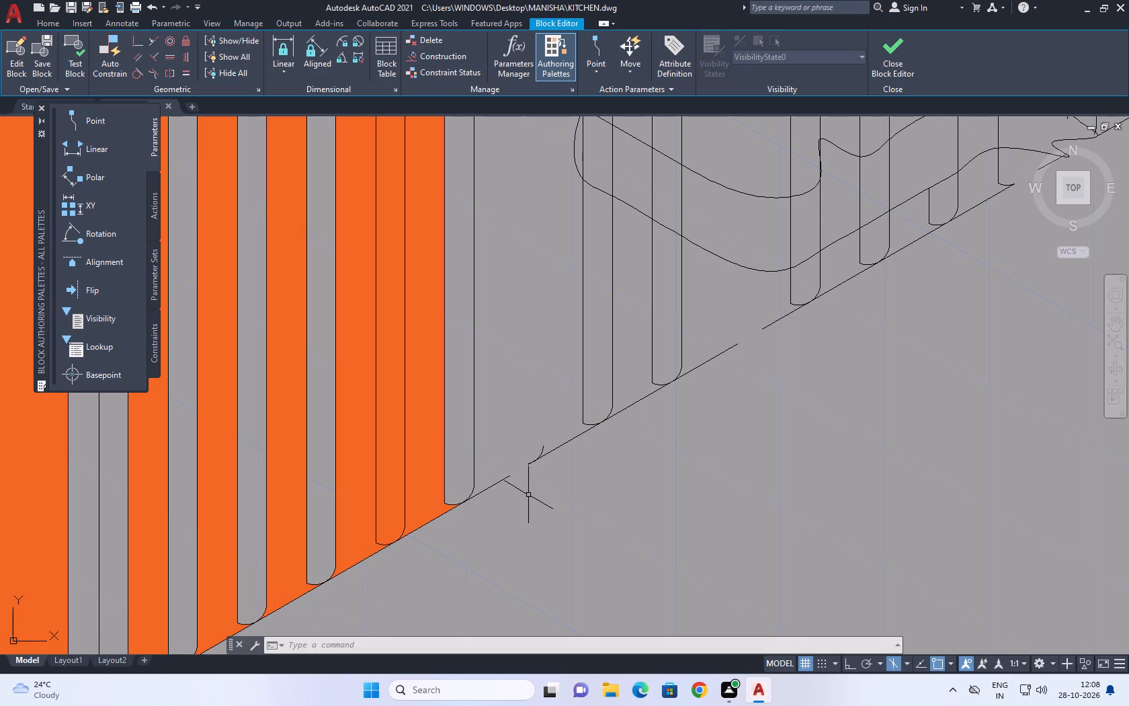
{"action": "key", "text": "e"}
{"action": "key", "text": "x"}
{"action": "key", "text": "space"}
{"action": "left_click", "coordinate": [489, 467]}
{"action": "left_click", "coordinate": [513, 517]}
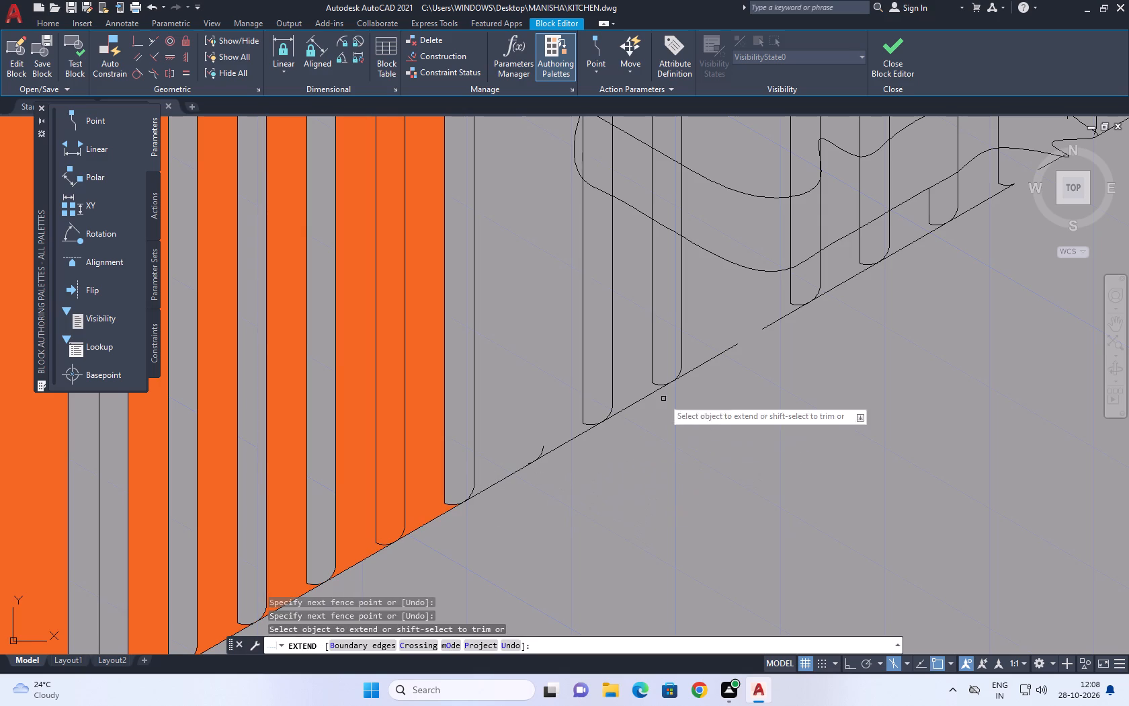
{"action": "left_click_drag", "start_coordinate": [694, 350], "coordinate": [700, 350]}
{"action": "left_click", "coordinate": [761, 386]}
Extend the remaining bottom edge segments and the rear corner arc to close the base outline of the right face.
{"action": "middle_click_drag", "start_coordinate": [790, 322], "coordinate": [567, 473]}
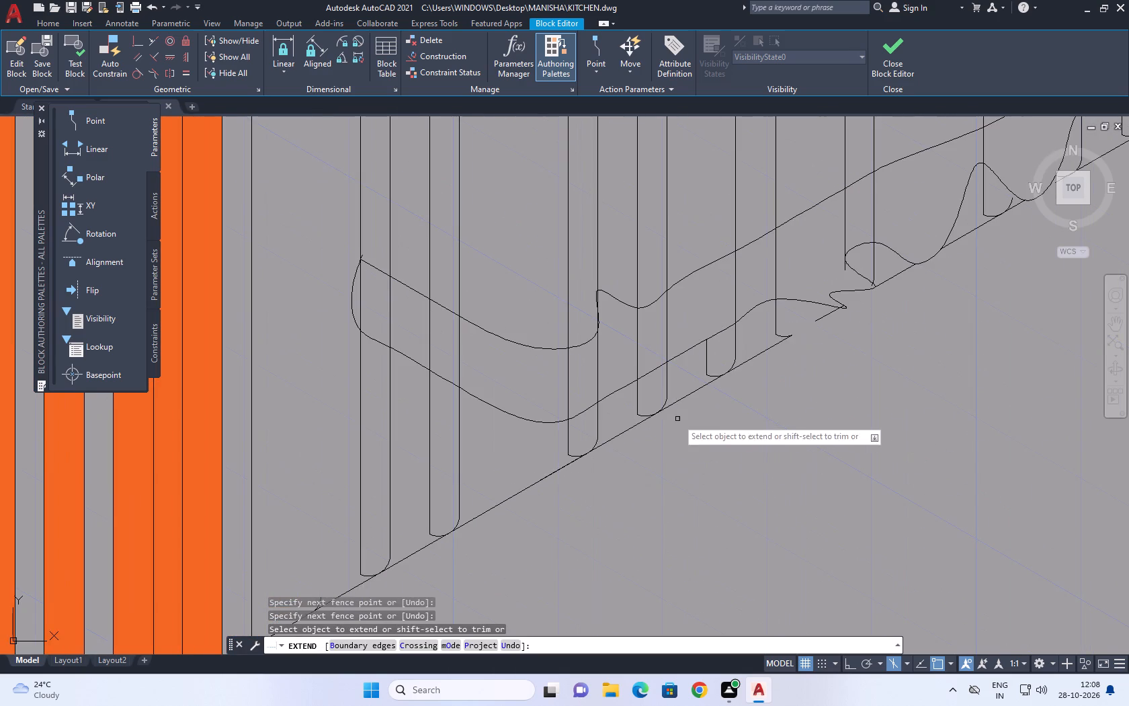
{"action": "middle_click_drag", "start_coordinate": [766, 356], "coordinate": [675, 502]}
{"action": "left_click", "coordinate": [737, 461]}
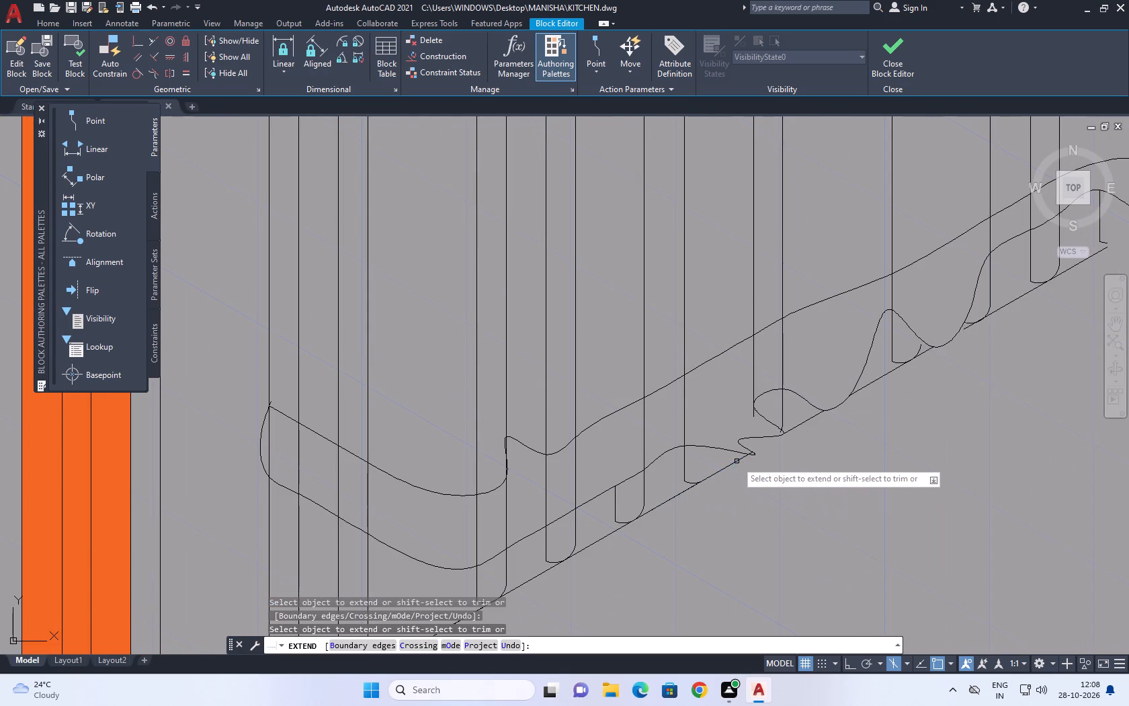
{"action": "double_click", "coordinate": [793, 426]}
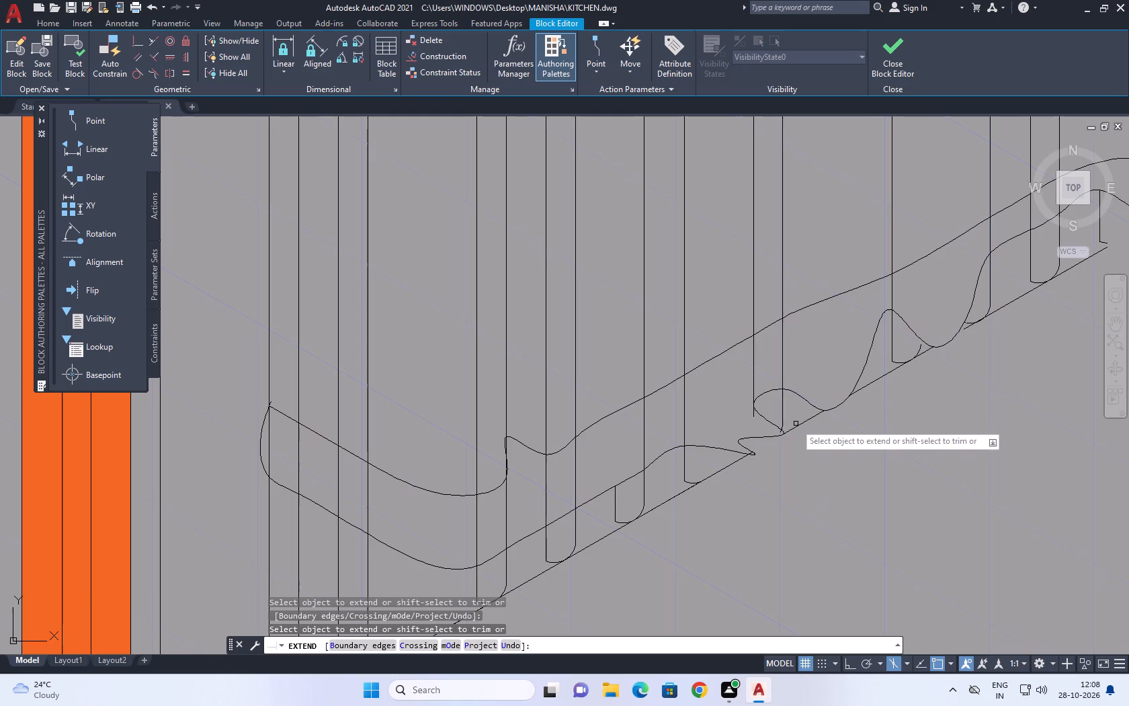
{"action": "middle_click_drag", "start_coordinate": [832, 405], "coordinate": [644, 498]}
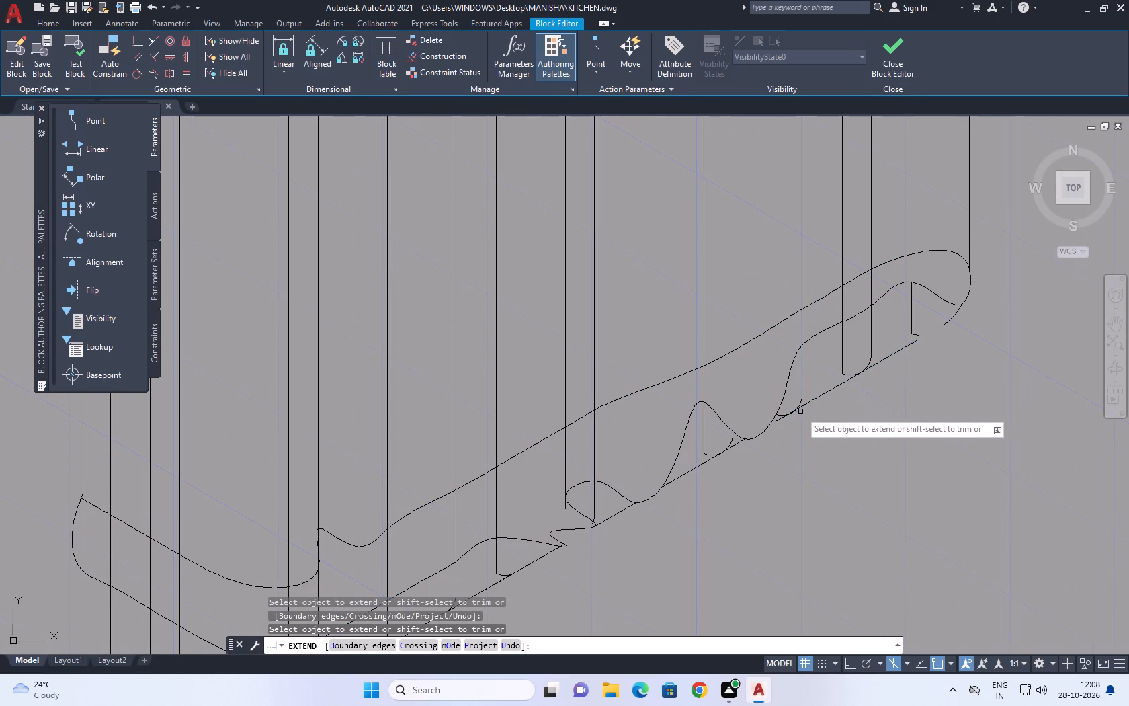
{"action": "left_click", "coordinate": [780, 421]}
{"action": "left_click", "coordinate": [888, 353]}
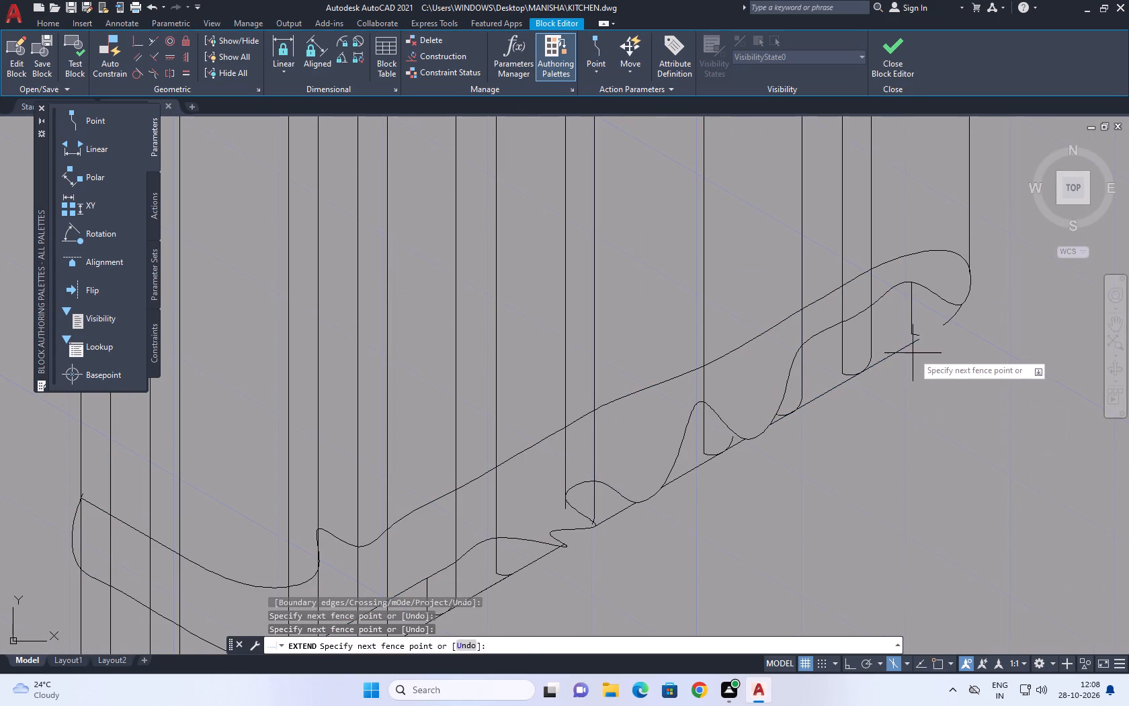
{"action": "left_click", "coordinate": [917, 352]}
{"action": "left_click", "coordinate": [944, 325]}
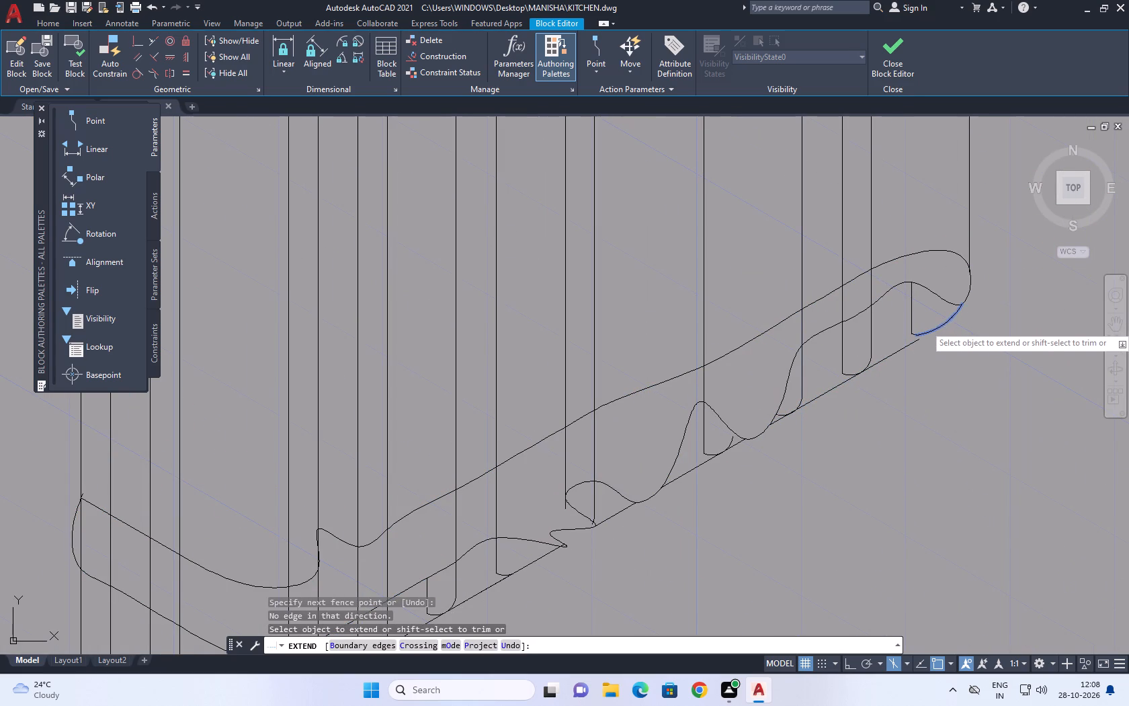
{"action": "left_click", "coordinate": [915, 343]}
{"action": "middle_click_drag", "start_coordinate": [919, 337], "coordinate": [876, 386]}
{"action": "scroll", "coordinate": [872, 410], "scroll_direction": "down", "scroll_amount": 4}
{"action": "key", "text": "Escape"}
Hatch the full-height area beside the middle break and four slat areas below that break with the solid 242,103,34 fill.
{"action": "middle_click_drag", "start_coordinate": [819, 428], "coordinate": [735, 370]}
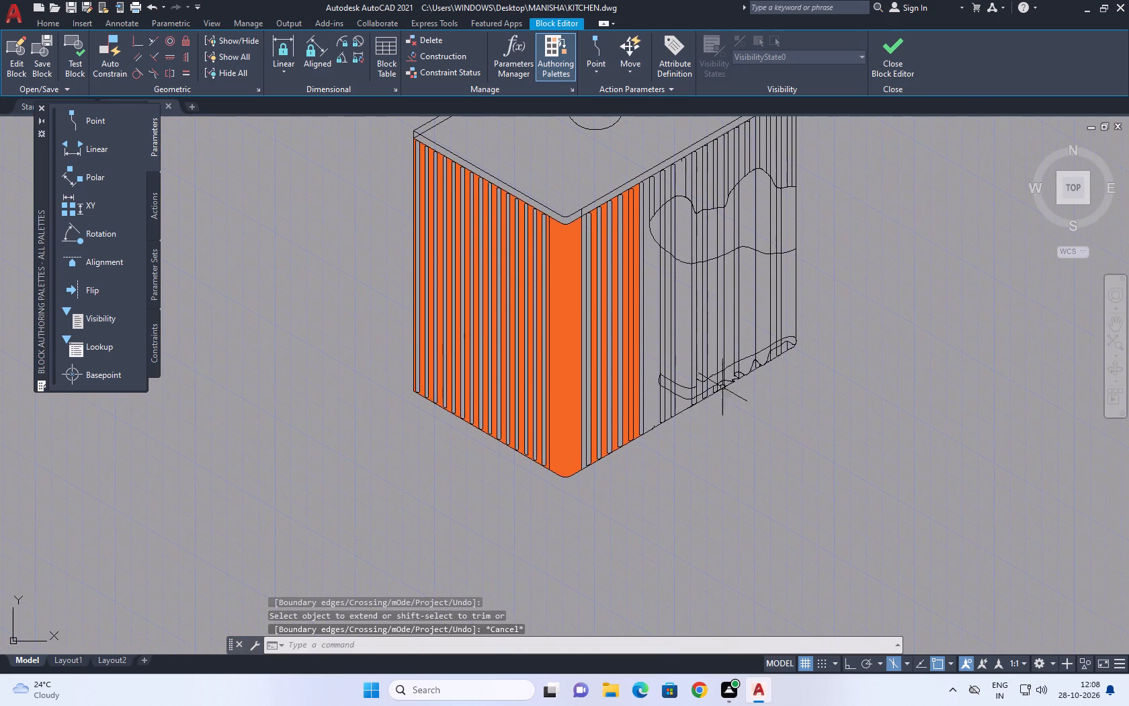
{"action": "middle_click_drag", "start_coordinate": [780, 422], "coordinate": [699, 404]}
{"action": "type", "text": "H"}
{"action": "key", "text": "space"}
{"action": "middle_click_drag", "start_coordinate": [736, 434], "coordinate": [691, 385]}
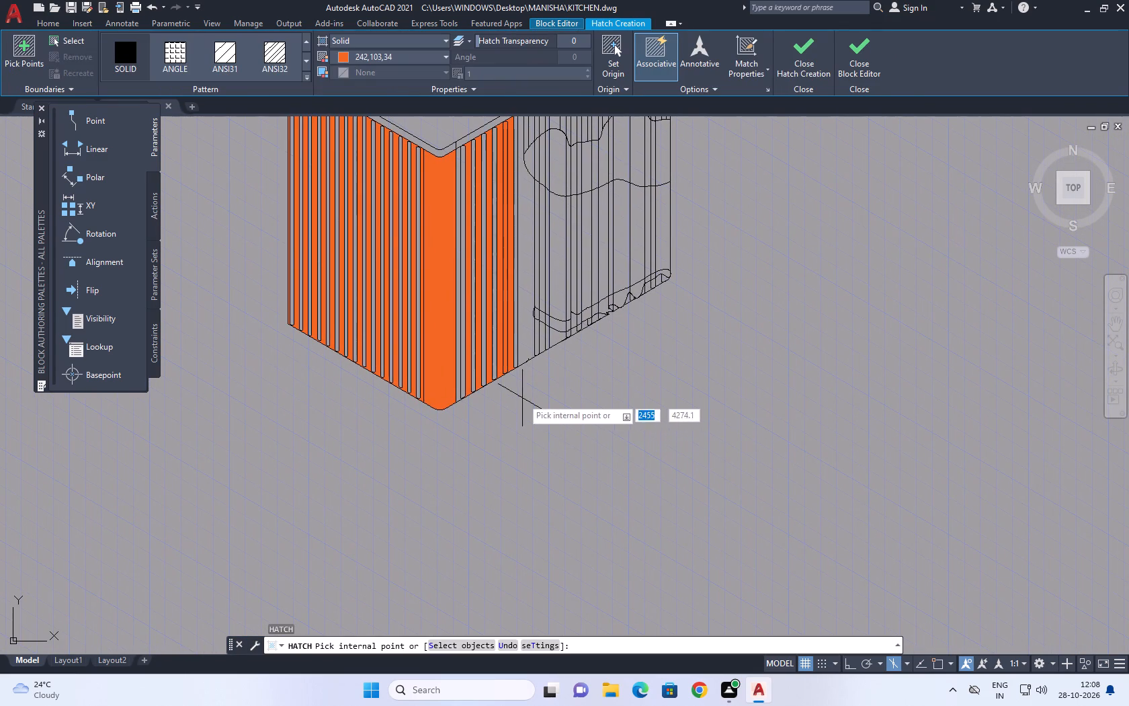
{"action": "middle_click_drag", "start_coordinate": [529, 312], "coordinate": [594, 434]}
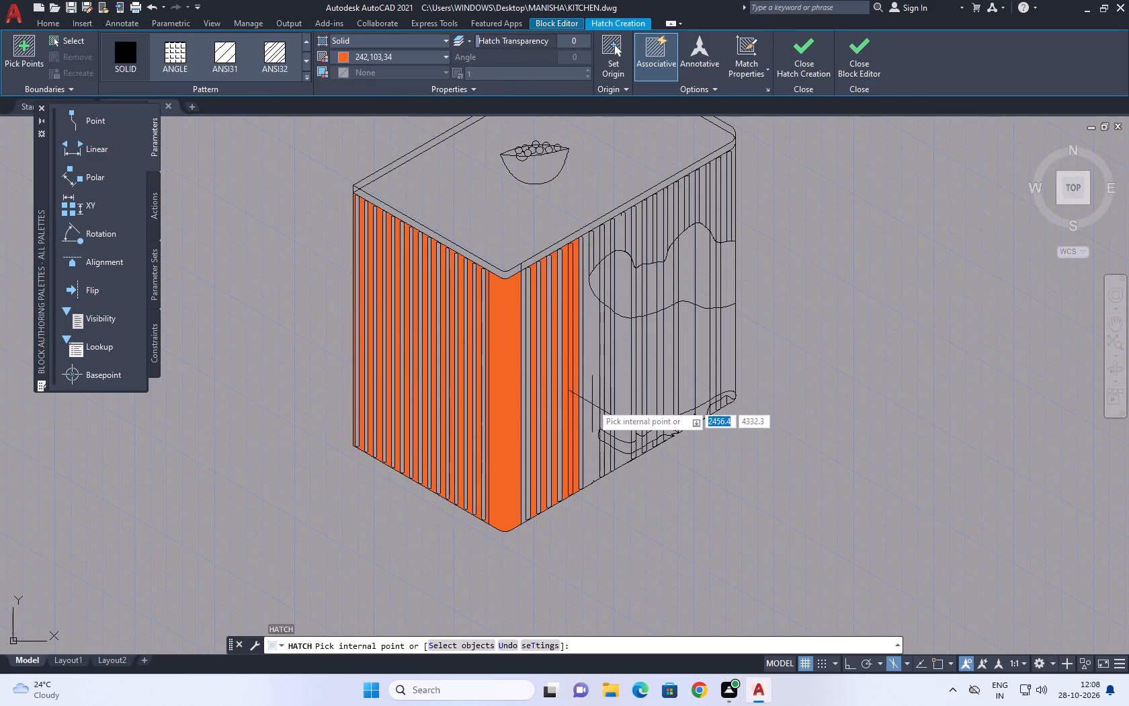
{"action": "left_click", "coordinate": [594, 383]}
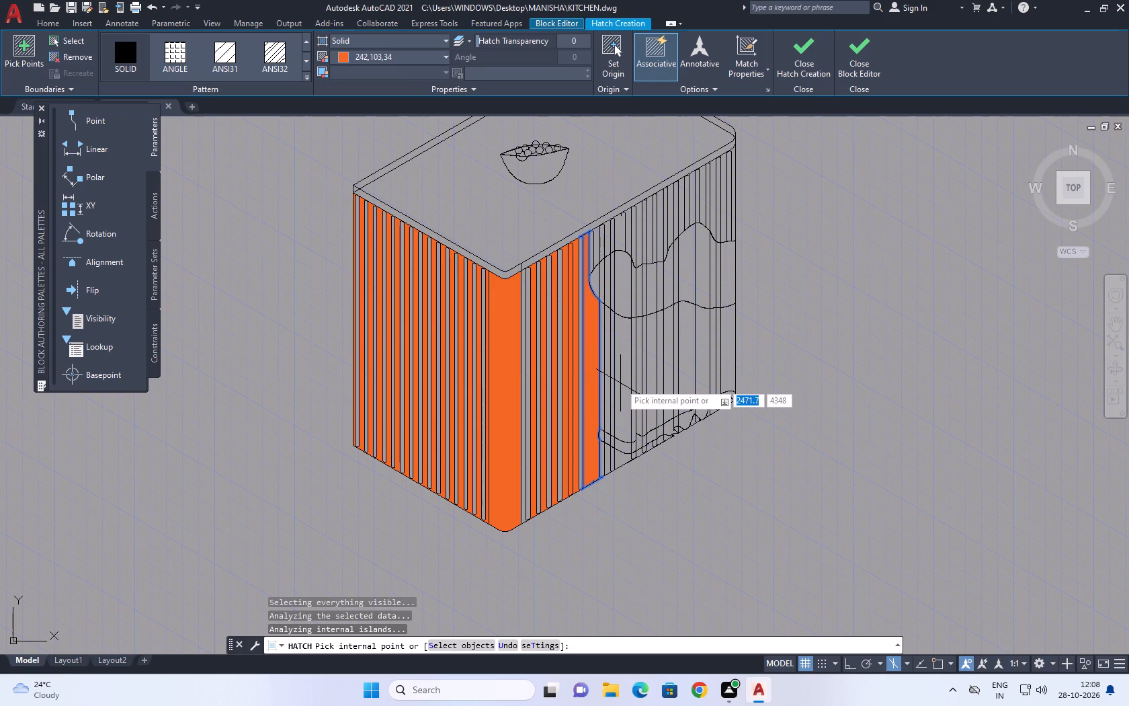
{"action": "left_click", "coordinate": [621, 383]}
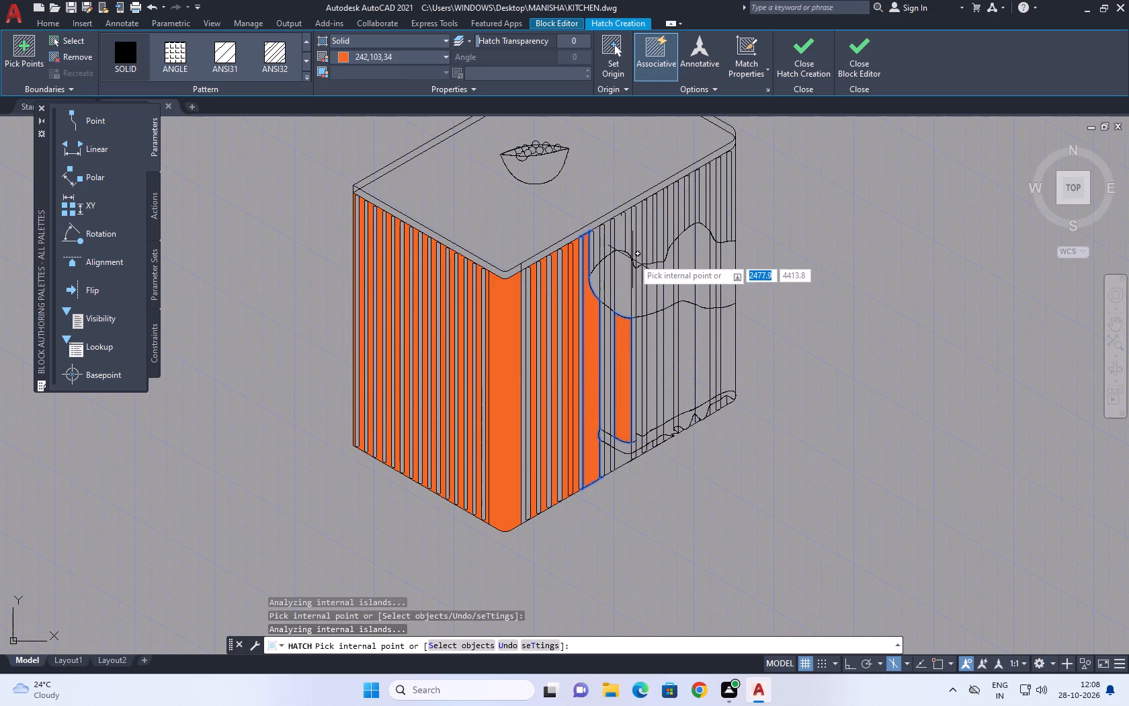
{"action": "scroll", "coordinate": [652, 388], "scroll_direction": "up", "scroll_amount": 1}
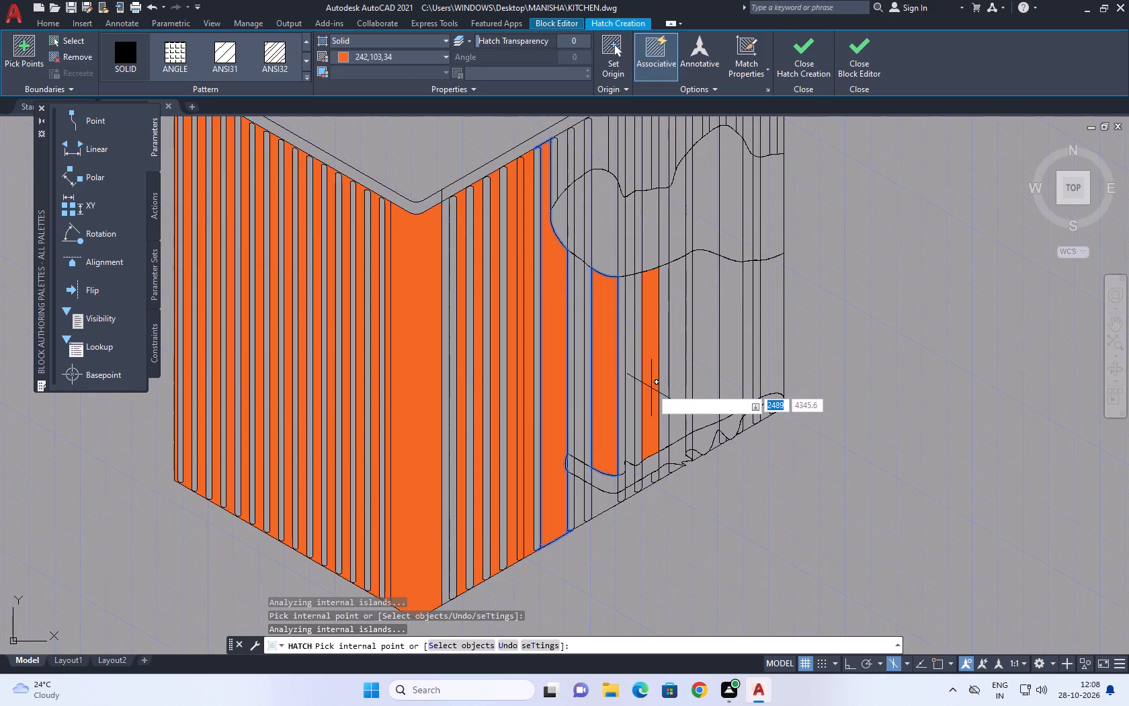
{"action": "left_click", "coordinate": [630, 377]}
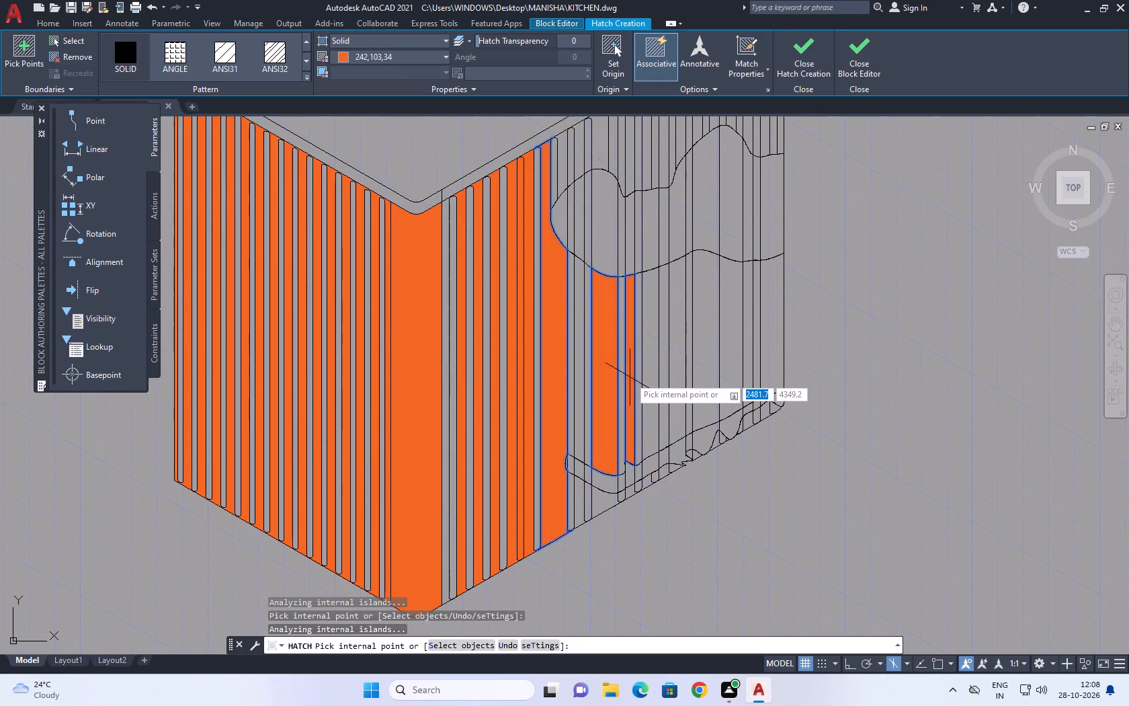
{"action": "left_click", "coordinate": [653, 375]}
{"action": "left_click", "coordinate": [685, 375]}
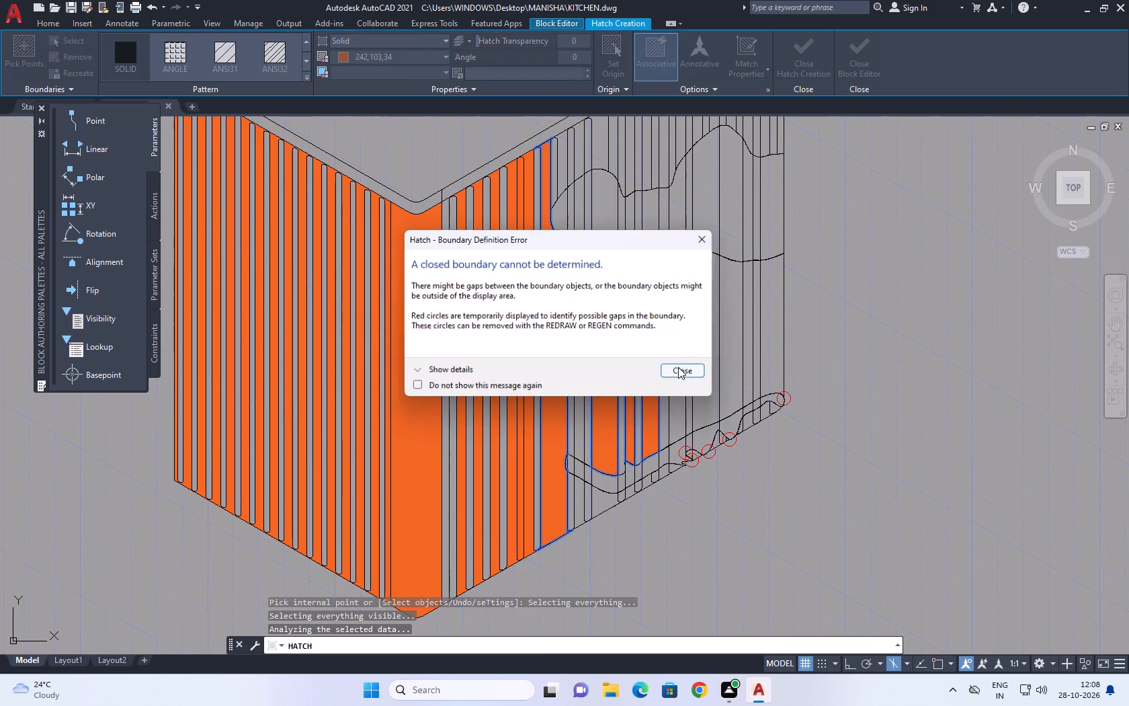
{"action": "key", "text": "Escape"}
{"action": "left_click", "coordinate": [675, 368]}
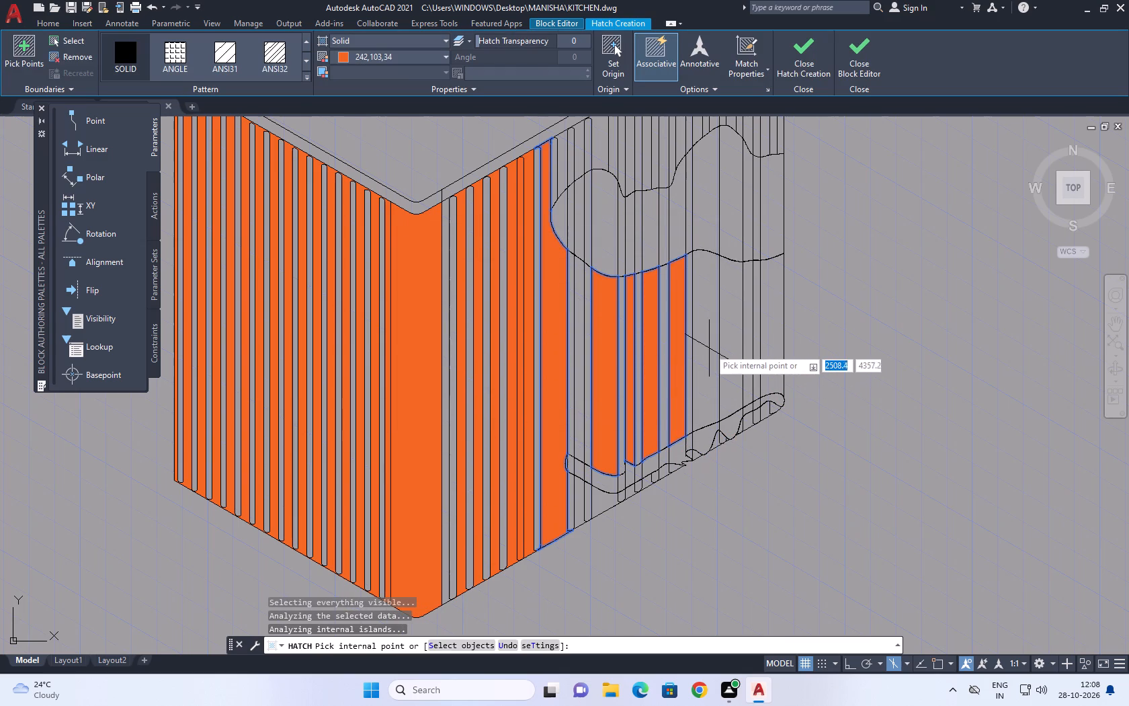
{"action": "left_click", "coordinate": [708, 345]}
{"action": "key", "text": "Escape"}
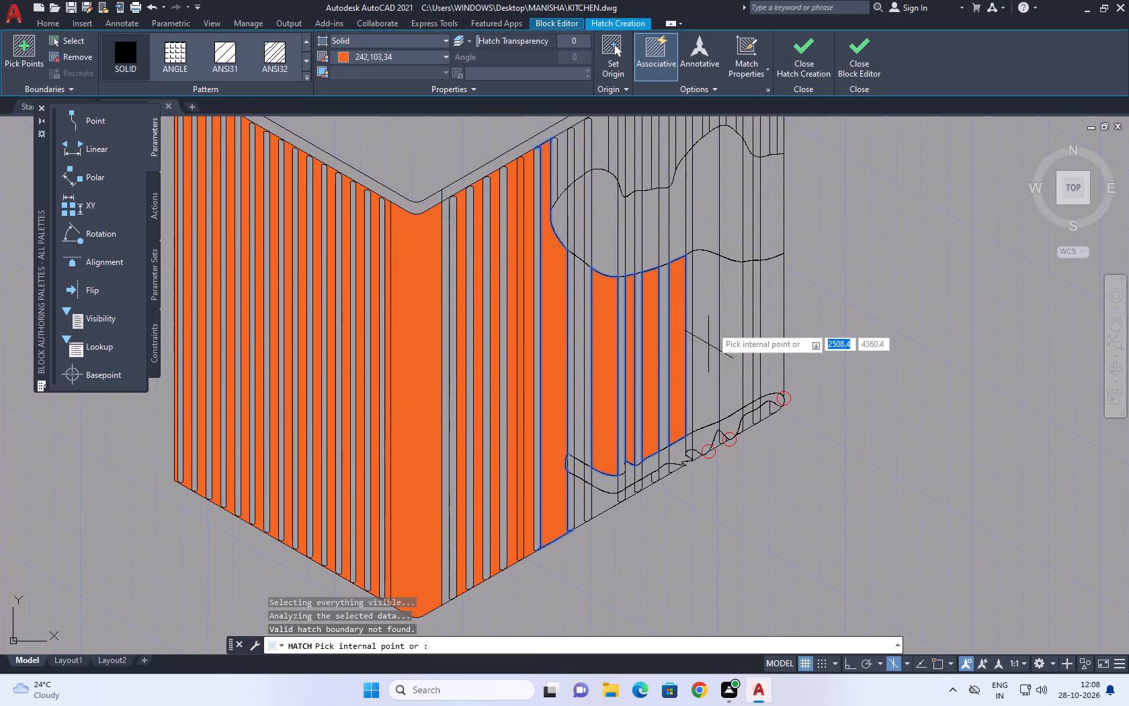
{"action": "key", "text": "Escape"}
Hatch three more slat areas below the middle break toward the rear edge with the same solid 242,103,34 fill.
{"action": "key", "text": "space"}
{"action": "left_click", "coordinate": [709, 343]}
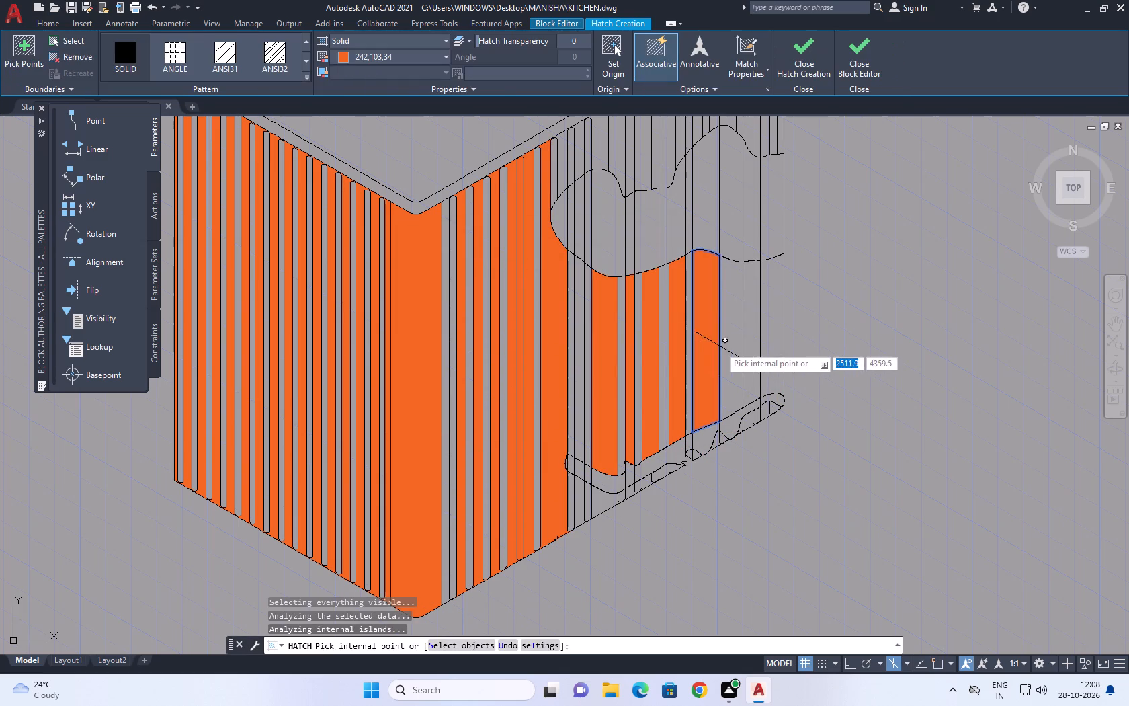
{"action": "left_click", "coordinate": [745, 315]}
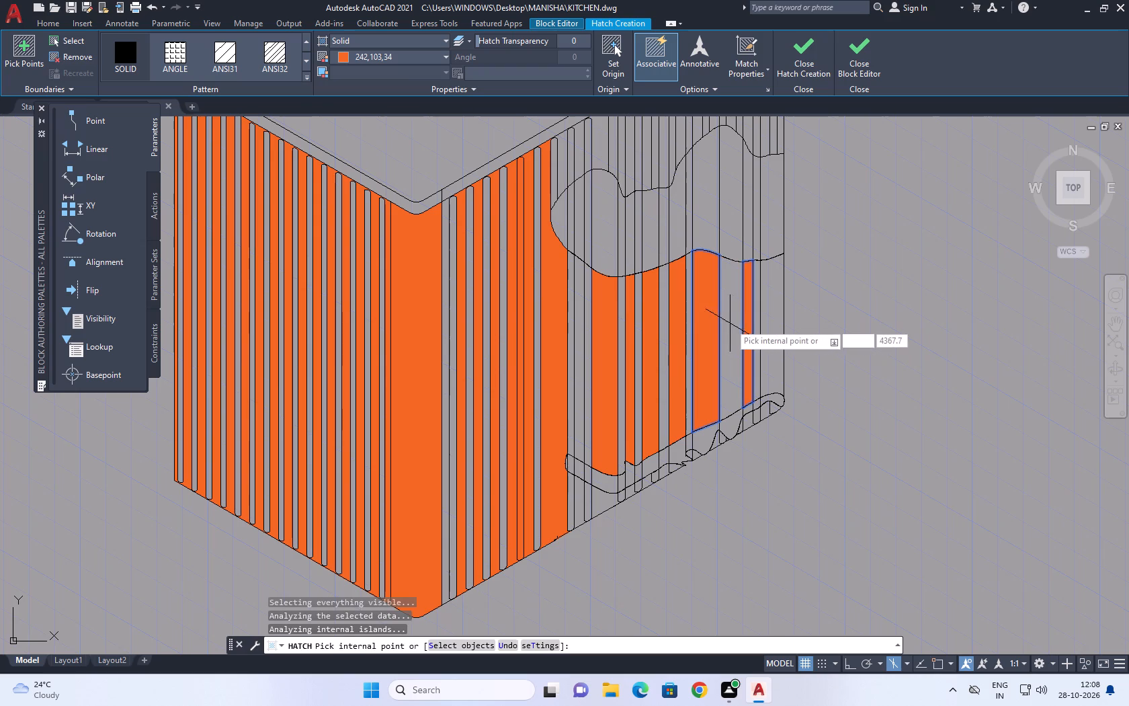
{"action": "left_click", "coordinate": [730, 323]}
{"action": "left_click", "coordinate": [771, 305]}
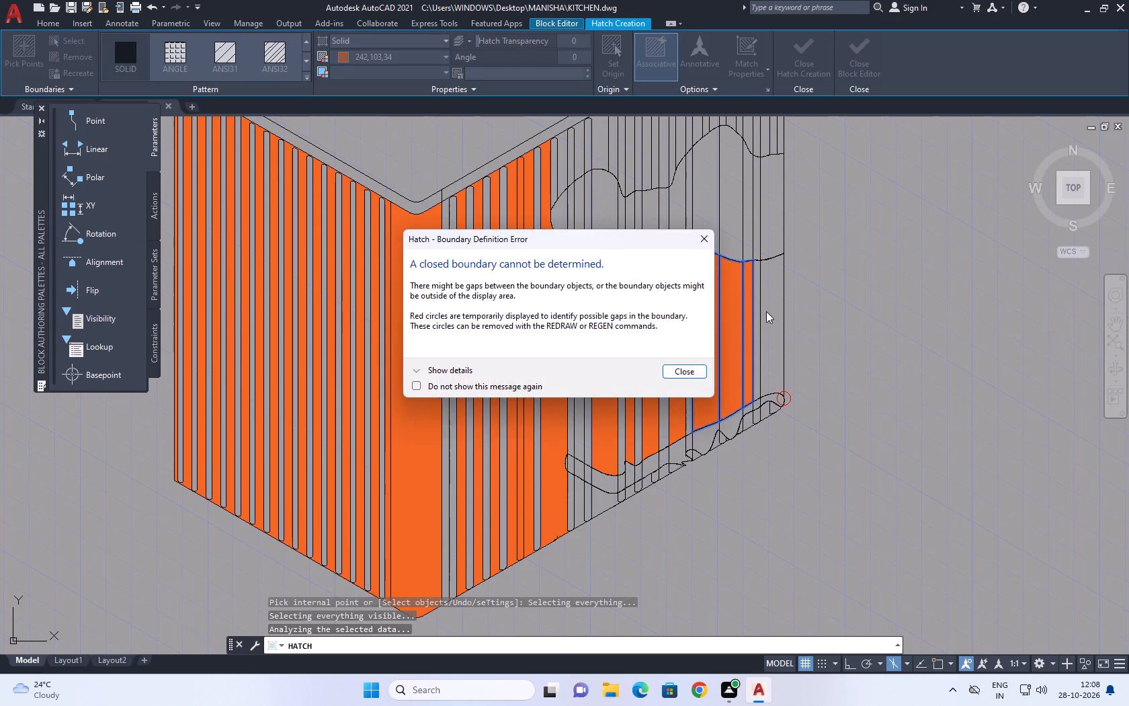
{"action": "key", "text": "Escape"}
{"action": "key", "text": "space"}
{"action": "key", "text": "Escape"}
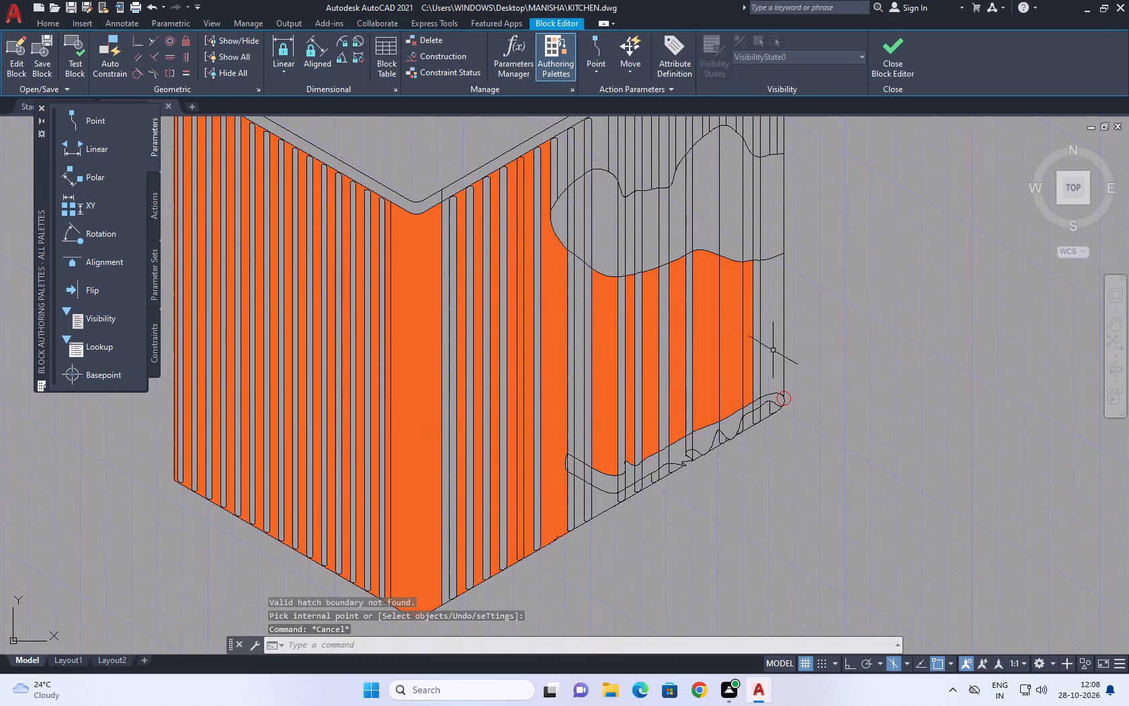
Stretch the lower end of the right face's rear vertical edge line onto the base break's curve.
{"action": "scroll", "coordinate": [785, 420], "scroll_direction": "up", "scroll_amount": 3}
{"action": "key", "text": "Escape"}
{"action": "scroll", "coordinate": [763, 335], "scroll_direction": "up", "scroll_amount": 2}
{"action": "scroll", "coordinate": [776, 325], "scroll_direction": "down", "scroll_amount": 1}
{"action": "scroll", "coordinate": [776, 325], "scroll_direction": "up", "scroll_amount": 4}
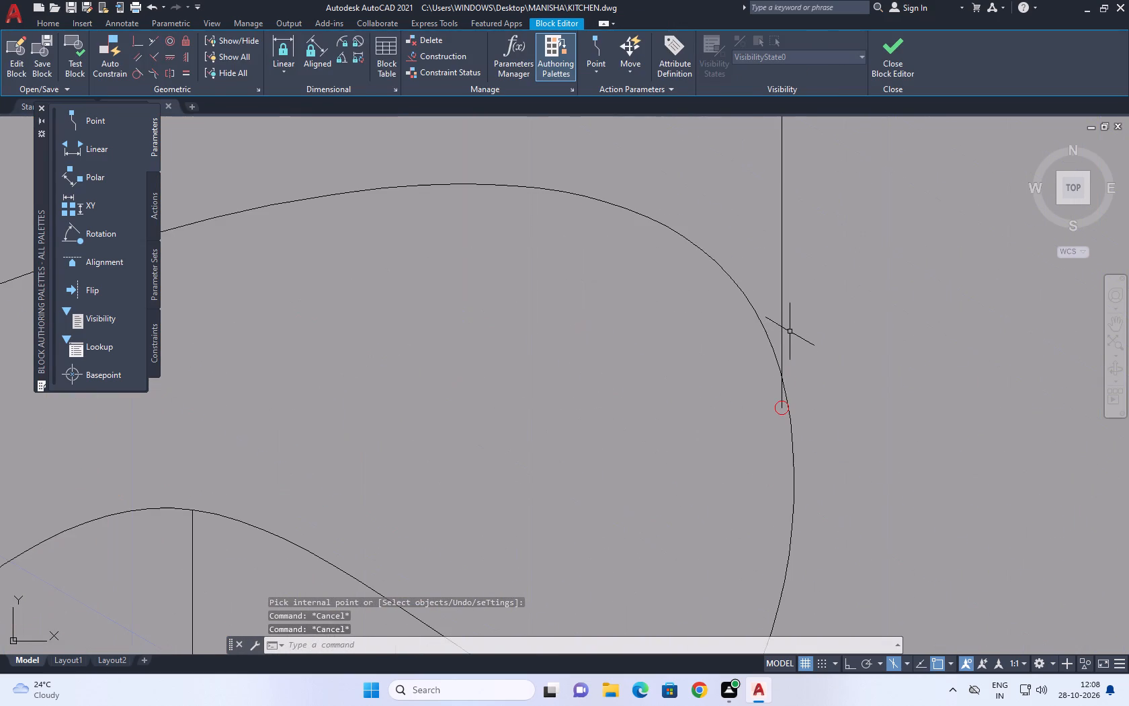
{"action": "scroll", "coordinate": [801, 412], "scroll_direction": "up", "scroll_amount": 1}
{"action": "left_click", "coordinate": [776, 397]}
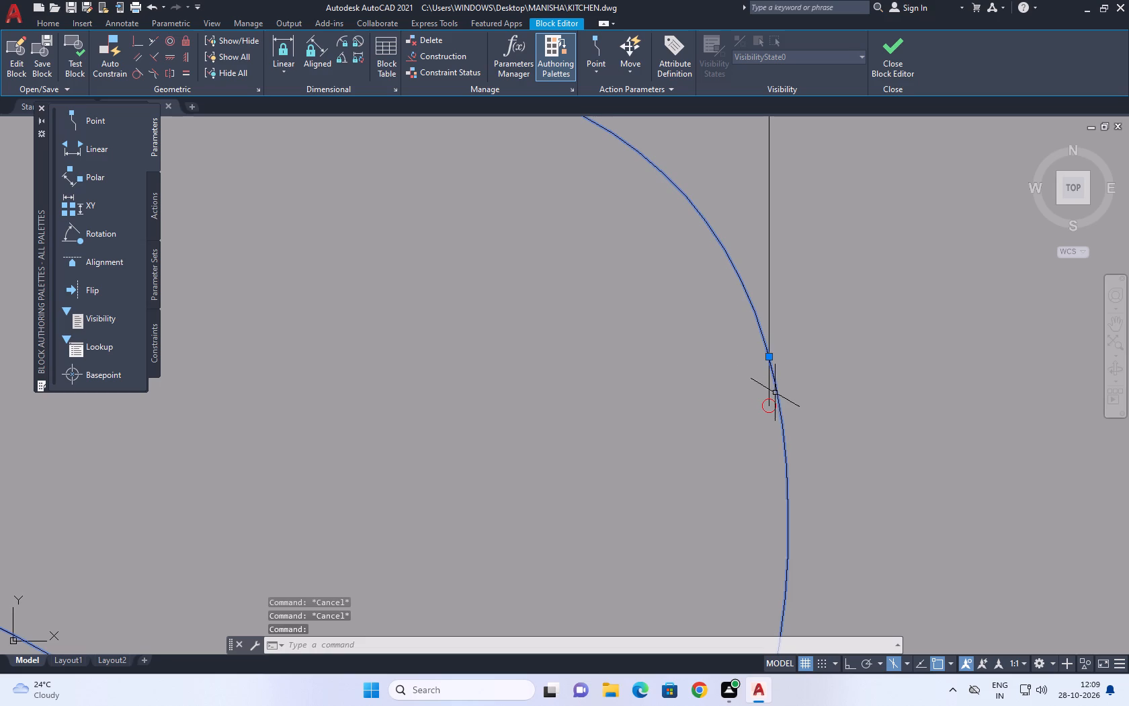
{"action": "key", "text": "Escape"}
{"action": "left_click", "coordinate": [771, 430]}
{"action": "left_click", "coordinate": [743, 375]}
{"action": "scroll", "coordinate": [772, 412], "scroll_direction": "up", "scroll_amount": 1}
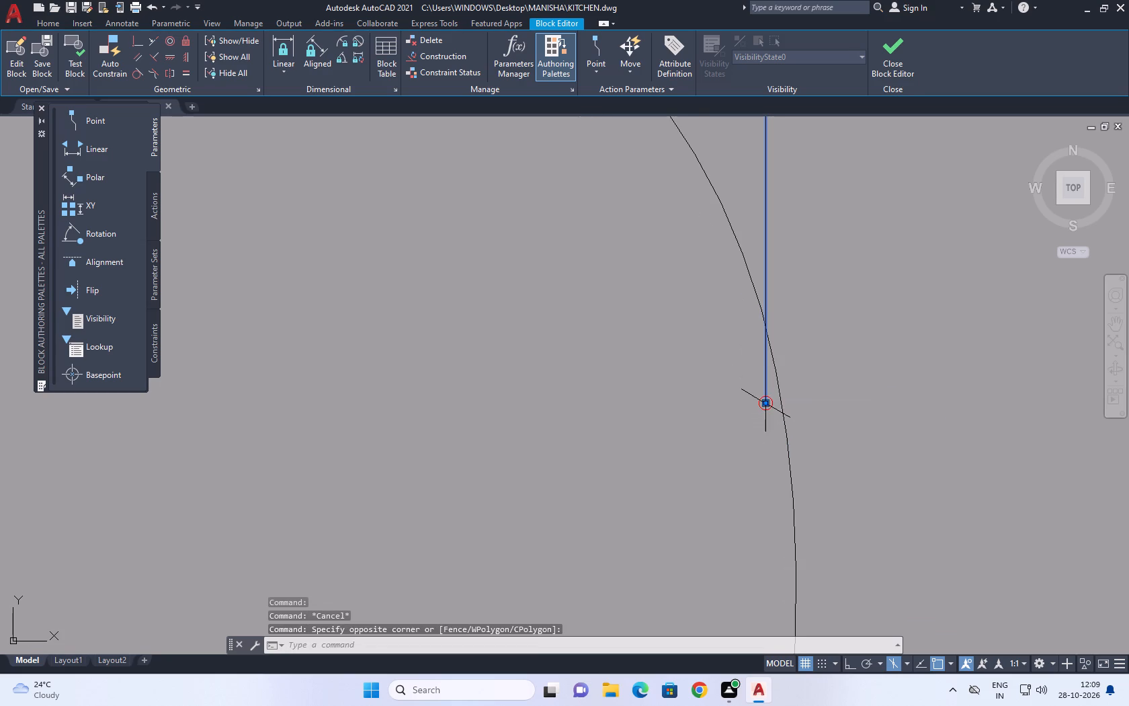
{"action": "left_click", "coordinate": [767, 402]}
{"action": "left_click", "coordinate": [777, 404]}
{"action": "scroll", "coordinate": [795, 407], "scroll_direction": "down", "scroll_amount": 5}
{"action": "key", "text": "Escape"}
{"action": "scroll", "coordinate": [796, 409], "scroll_direction": "down", "scroll_amount": 5}
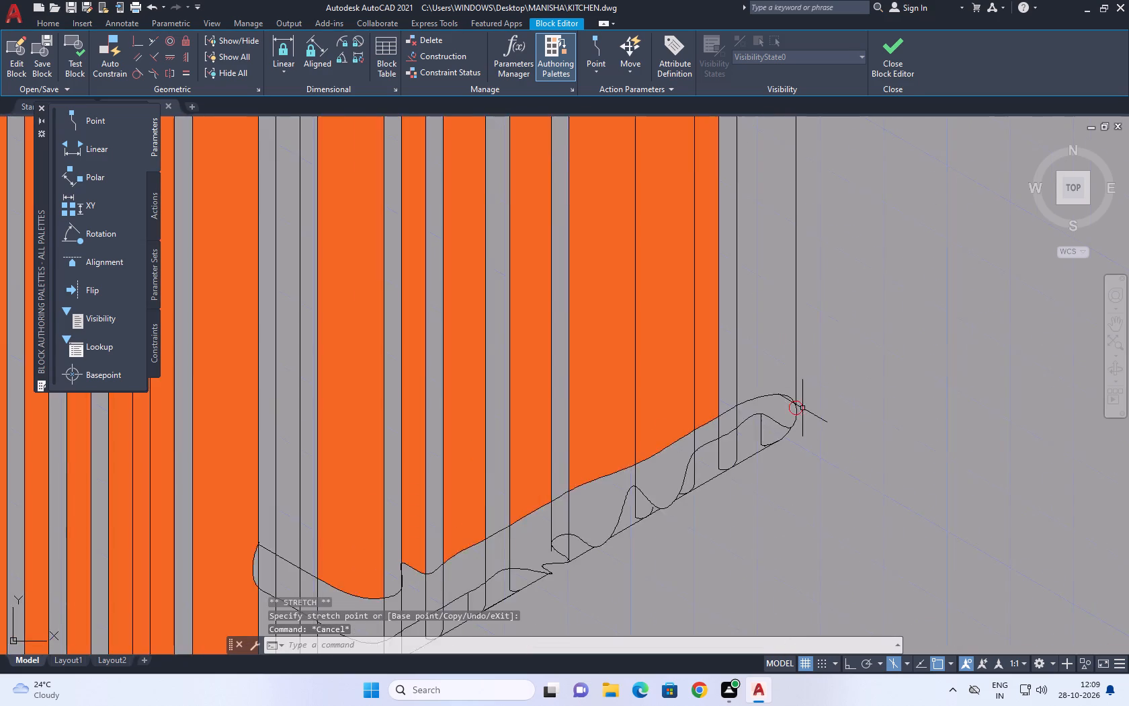
Hatch the last slat area below the middle break, beside the rear vertical edge, with the solid 242,103,34 fill.
{"action": "scroll", "coordinate": [802, 407], "scroll_direction": "down", "scroll_amount": 2}
{"action": "middle_click_drag", "start_coordinate": [767, 366], "coordinate": [768, 428]}
{"action": "key", "text": "h"}
{"action": "key", "text": "space"}
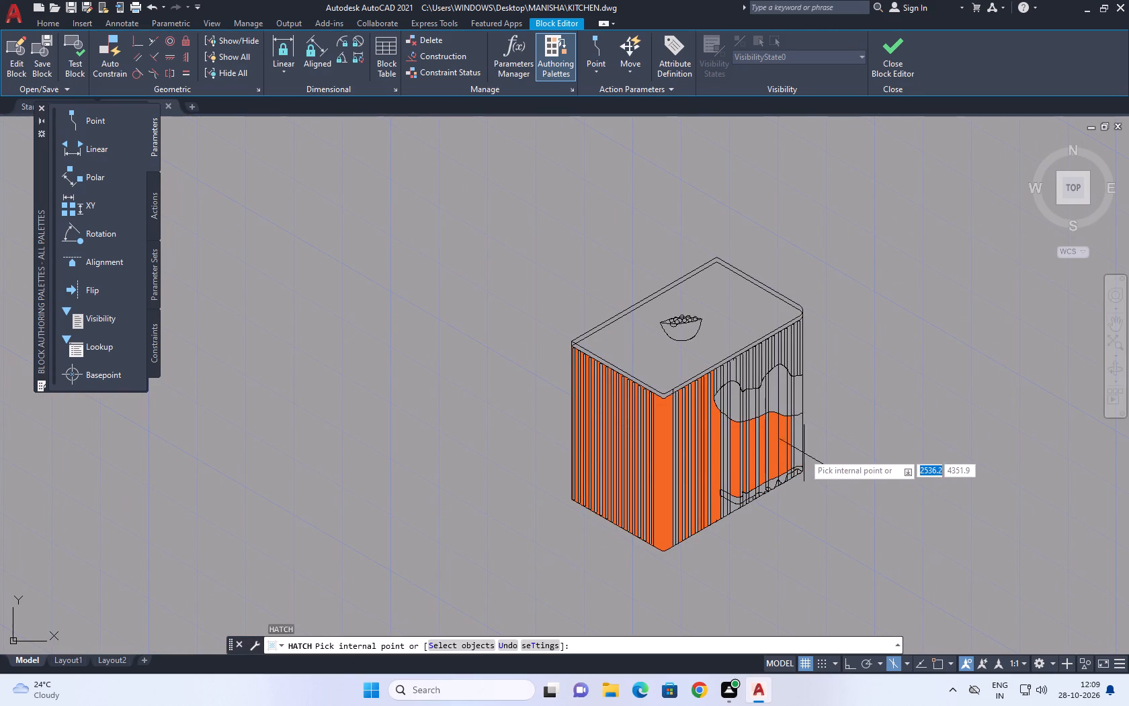
{"action": "left_click", "coordinate": [798, 440]}
Hatch the wide slat area above the middle break's first hump in 242,103,34 and try the slat area beyond it.
{"action": "scroll", "coordinate": [736, 379], "scroll_direction": "up", "scroll_amount": 2}
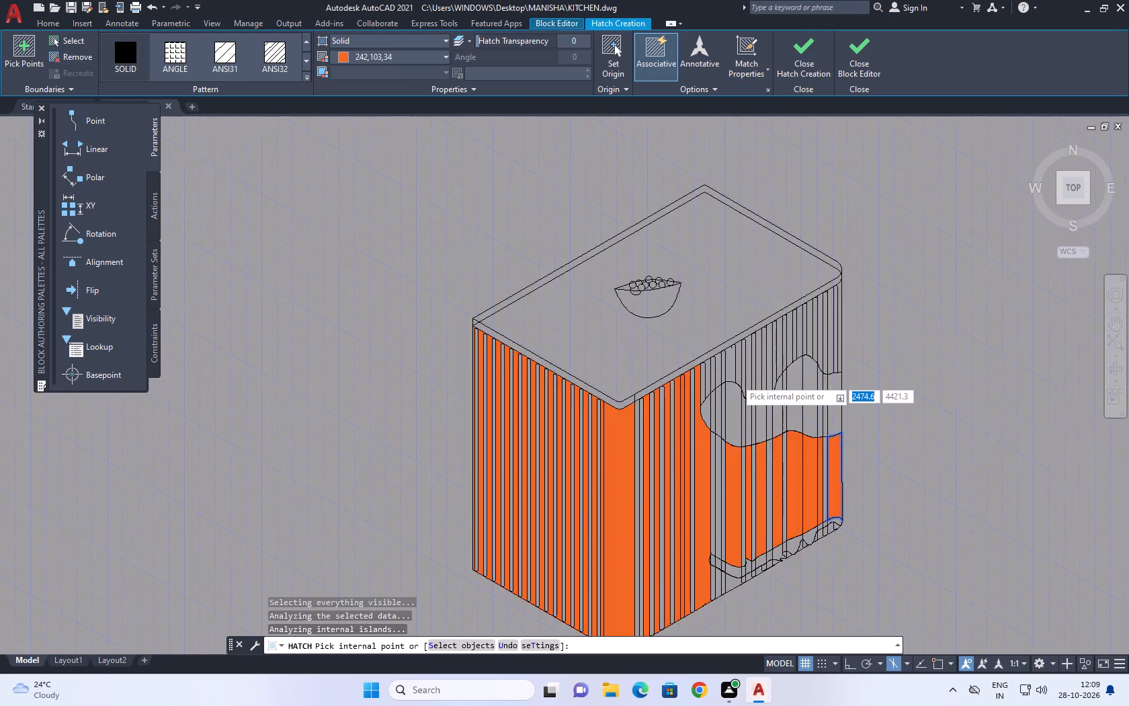
{"action": "left_click", "coordinate": [730, 365]}
{"action": "left_click", "coordinate": [755, 352]}
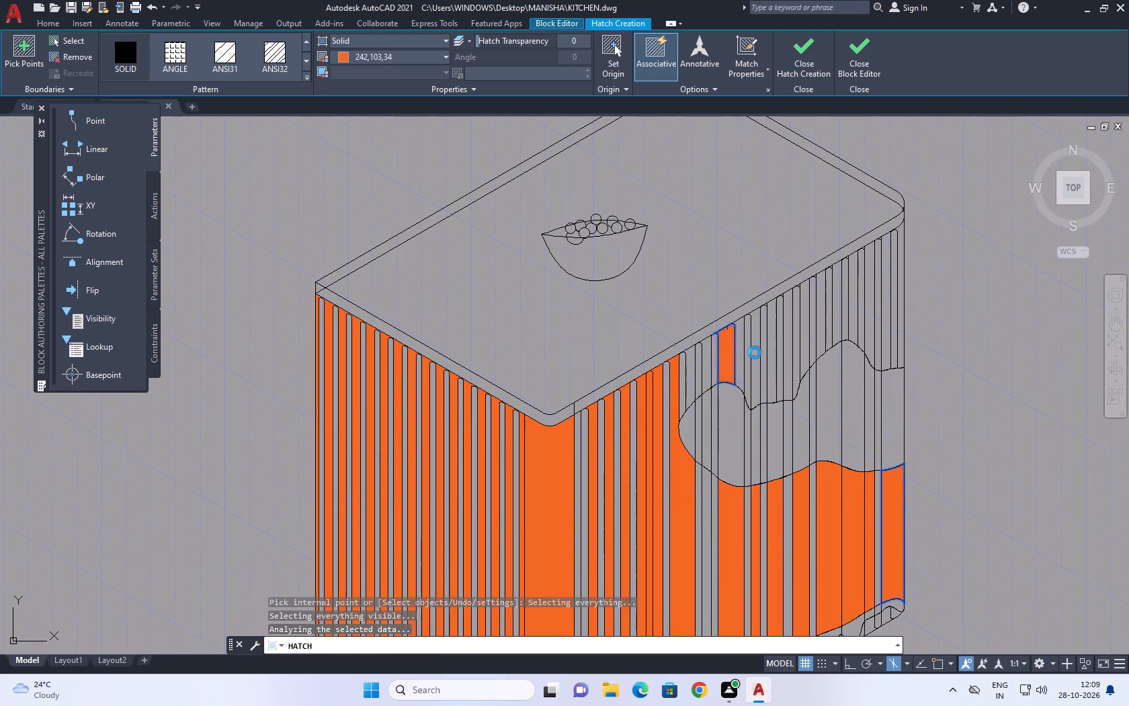
{"action": "key", "text": "Escape"}
{"action": "key", "text": "Escape"}
{"action": "key", "text": "Escape"}
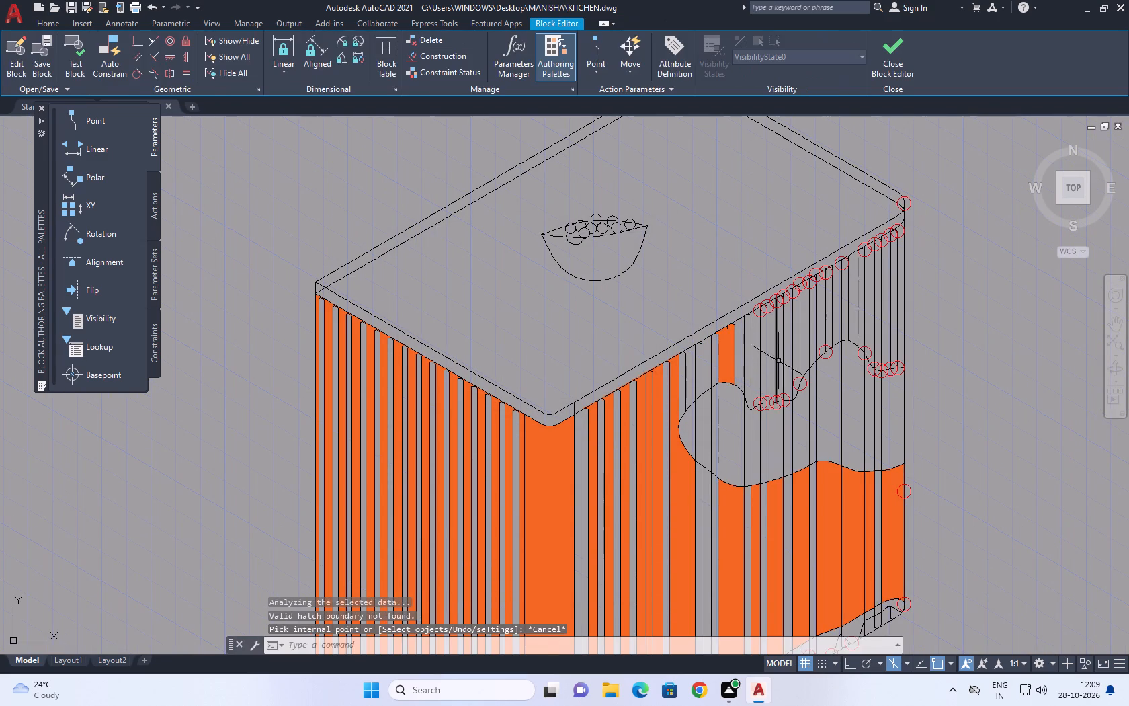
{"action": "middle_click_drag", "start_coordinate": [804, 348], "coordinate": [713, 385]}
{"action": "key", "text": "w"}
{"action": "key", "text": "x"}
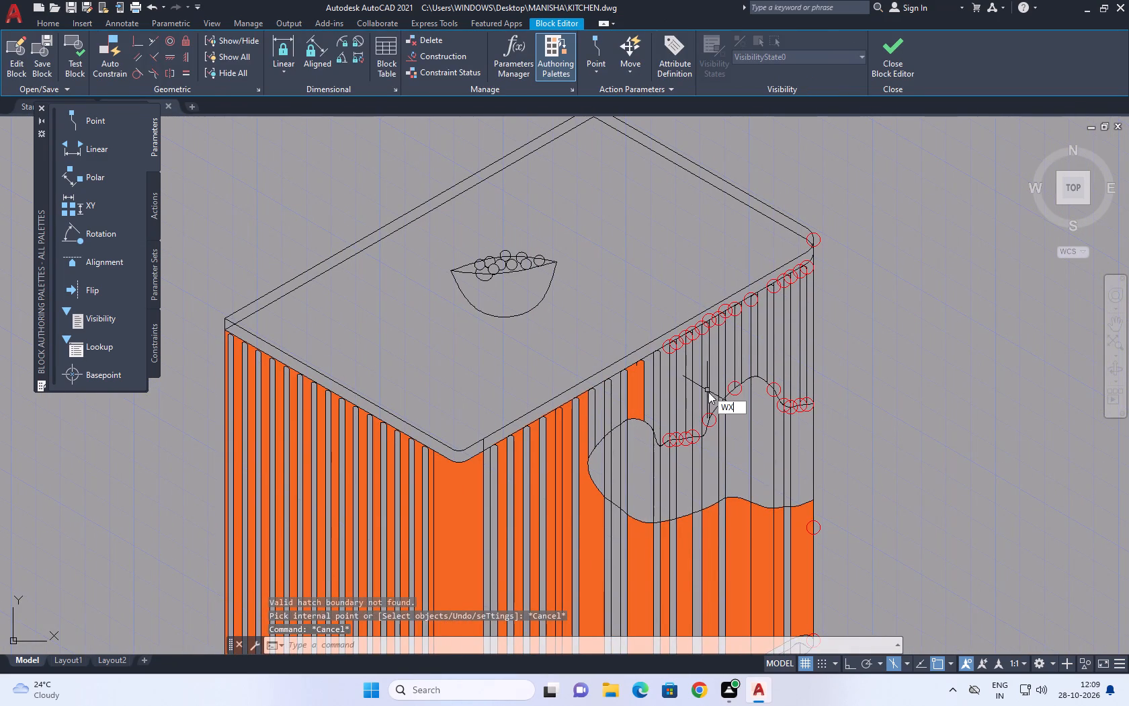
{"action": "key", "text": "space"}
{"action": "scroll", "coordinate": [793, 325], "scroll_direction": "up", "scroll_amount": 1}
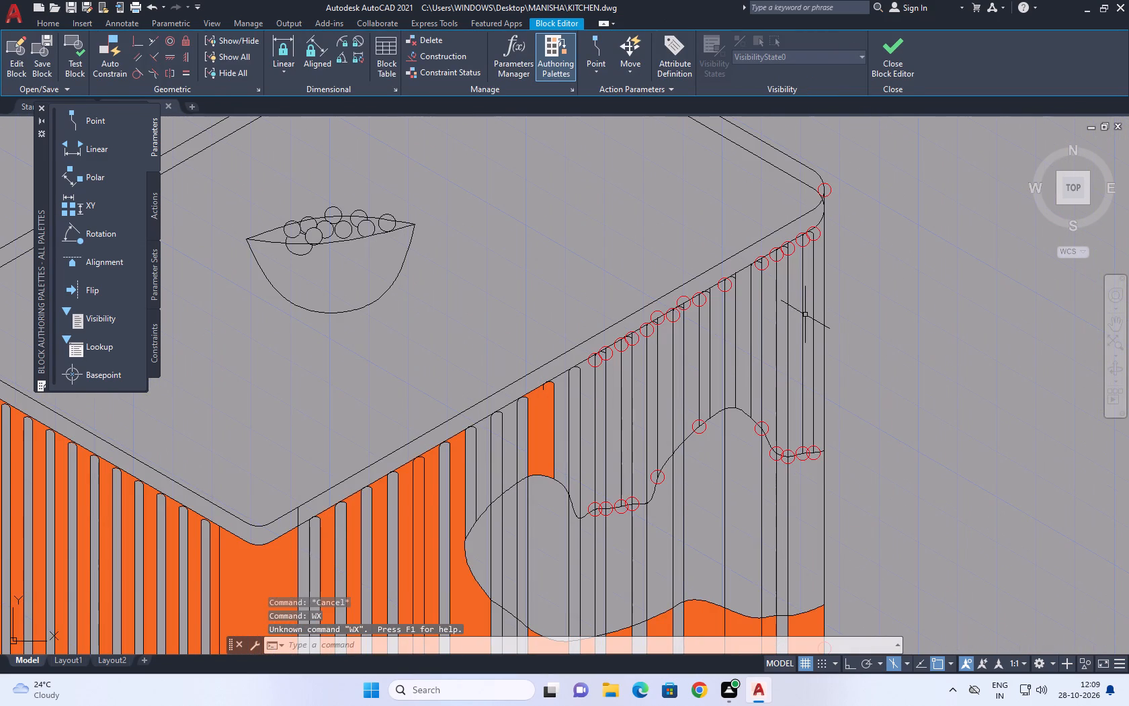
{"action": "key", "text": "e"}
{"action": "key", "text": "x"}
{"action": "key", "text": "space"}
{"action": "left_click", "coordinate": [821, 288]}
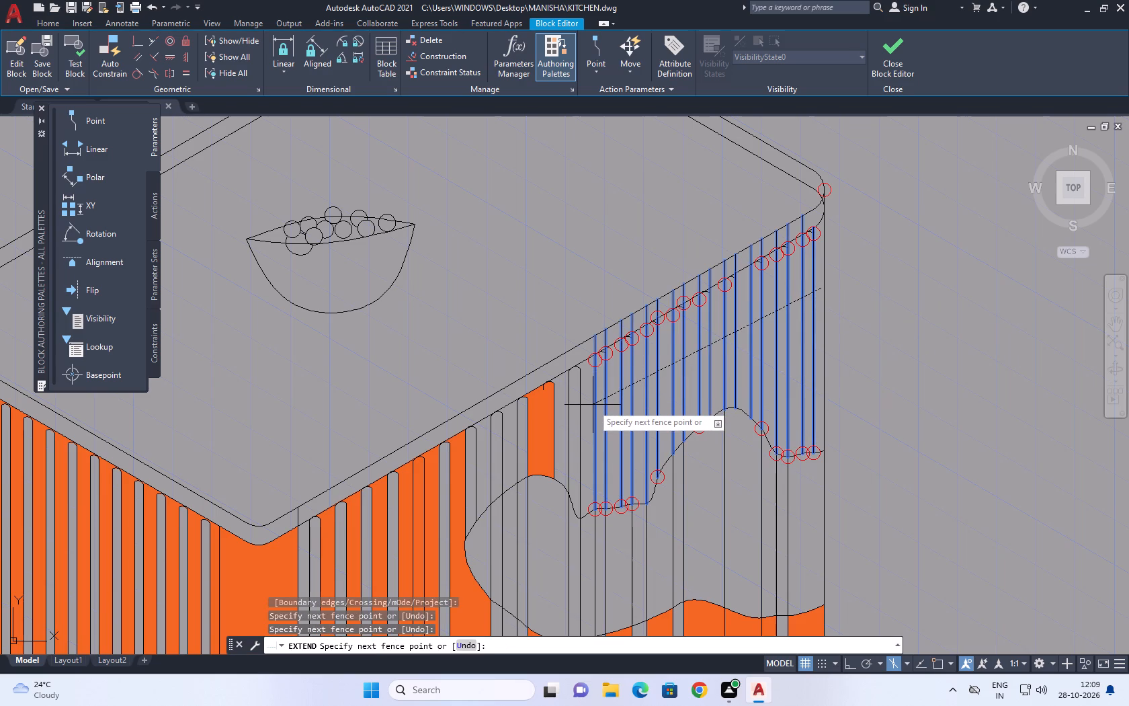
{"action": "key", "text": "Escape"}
Extend the unhatched slat lines above the middle break up to the tabletop's lower edge line, along the right face.
{"action": "scroll", "coordinate": [620, 361], "scroll_direction": "up", "scroll_amount": 1}
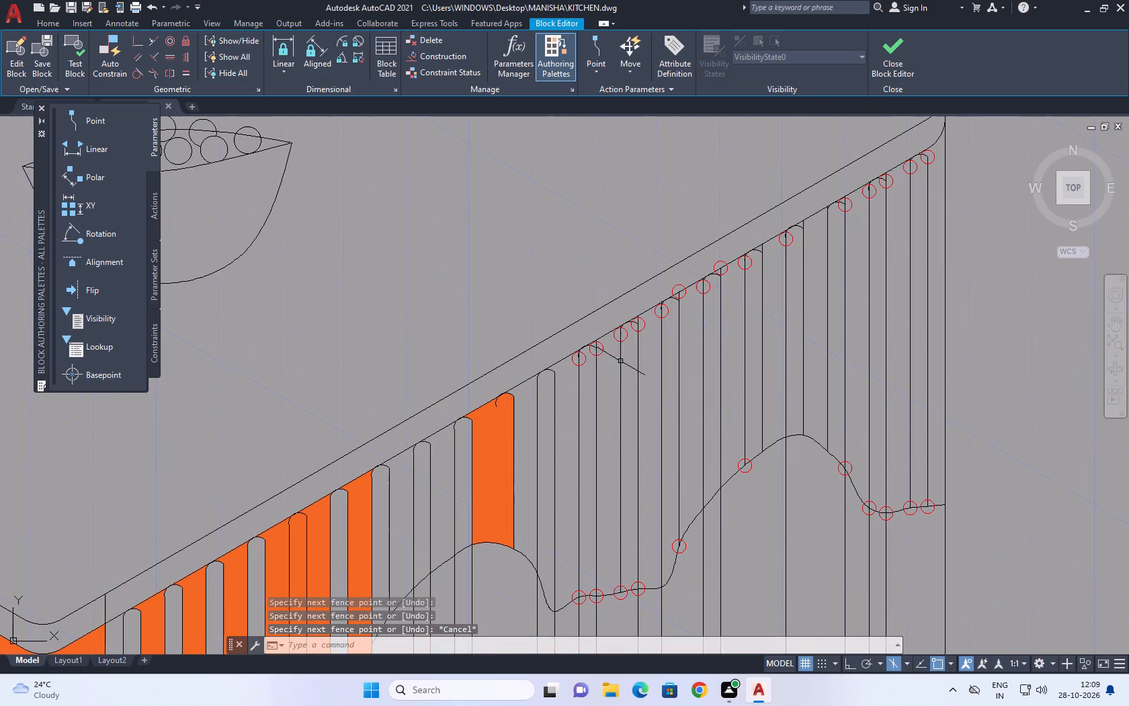
{"action": "scroll", "coordinate": [605, 353], "scroll_direction": "up", "scroll_amount": 2}
{"action": "middle_click_drag", "start_coordinate": [640, 339], "coordinate": [637, 347]}
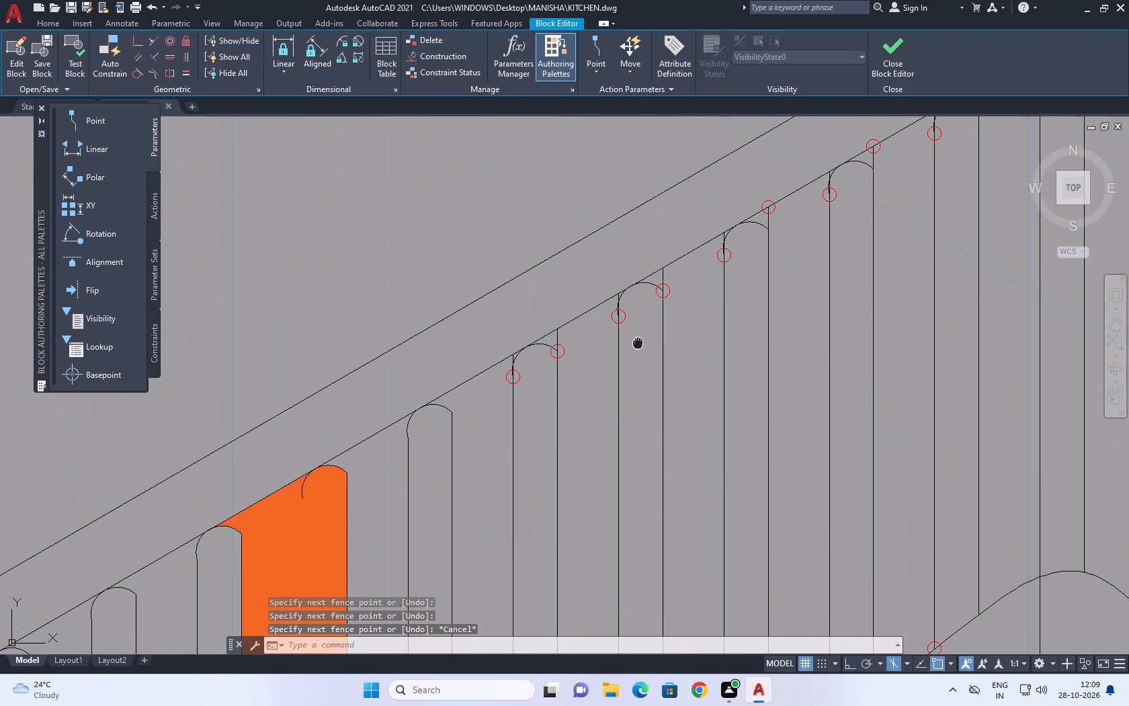
{"action": "middle_click_drag", "start_coordinate": [637, 347], "coordinate": [608, 390]}
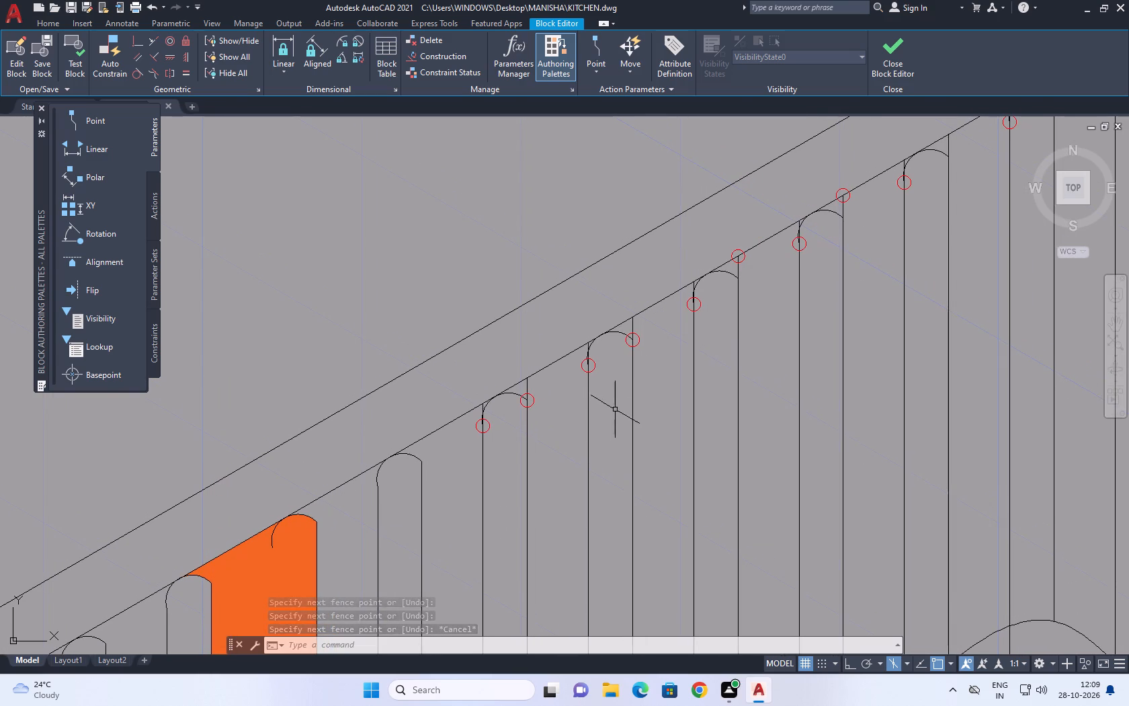
{"action": "scroll", "coordinate": [617, 413], "scroll_direction": "down", "scroll_amount": 1}
{"action": "type", "text": "EX"}
{"action": "key", "text": "space"}
{"action": "scroll", "coordinate": [624, 412], "scroll_direction": "down", "scroll_amount": 3}
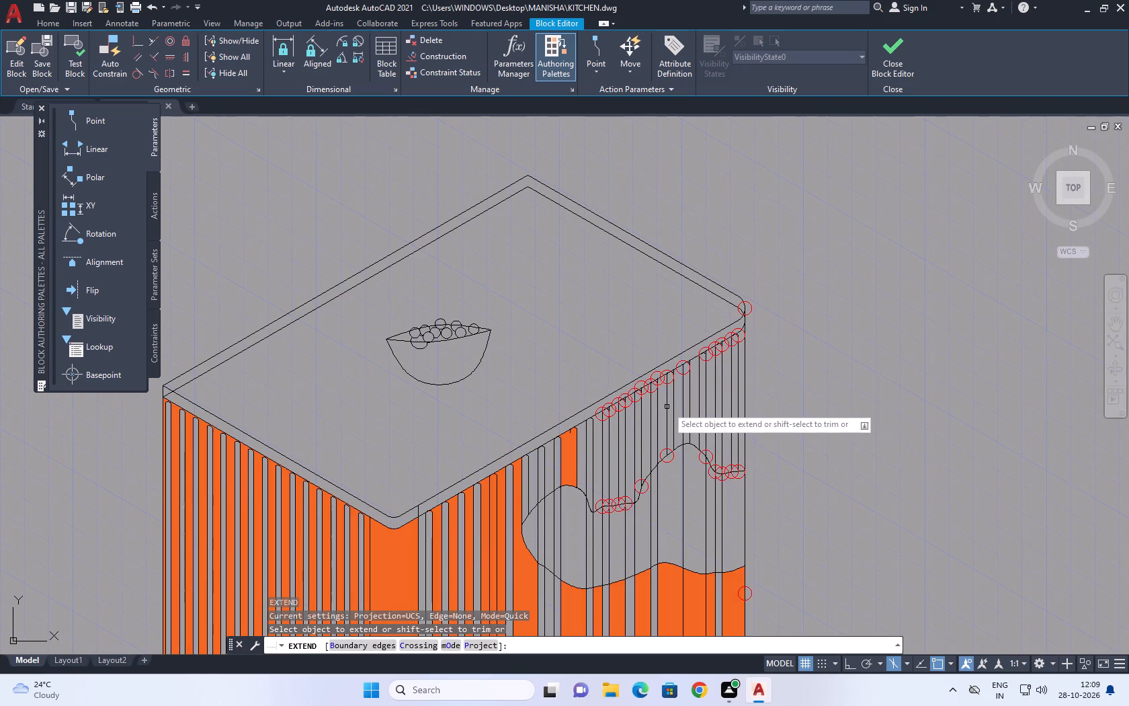
{"action": "scroll", "coordinate": [737, 381], "scroll_direction": "up", "scroll_amount": 2}
{"action": "left_click", "coordinate": [762, 319]}
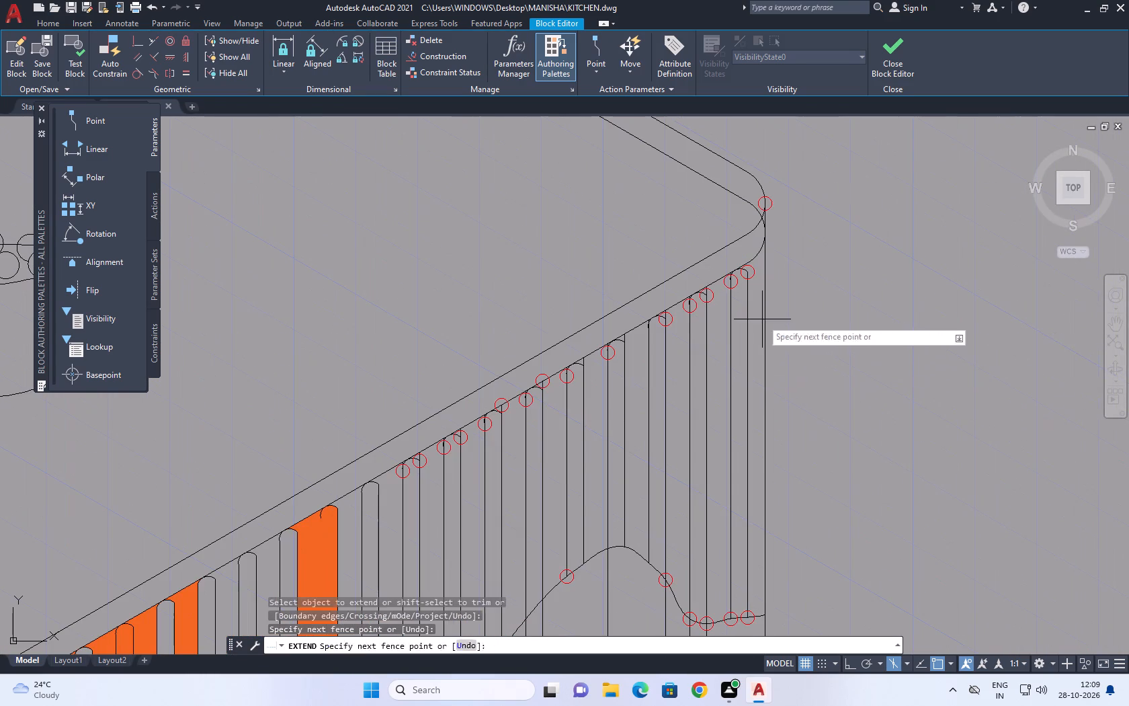
{"action": "middle_click_drag", "start_coordinate": [504, 482], "coordinate": [728, 338]}
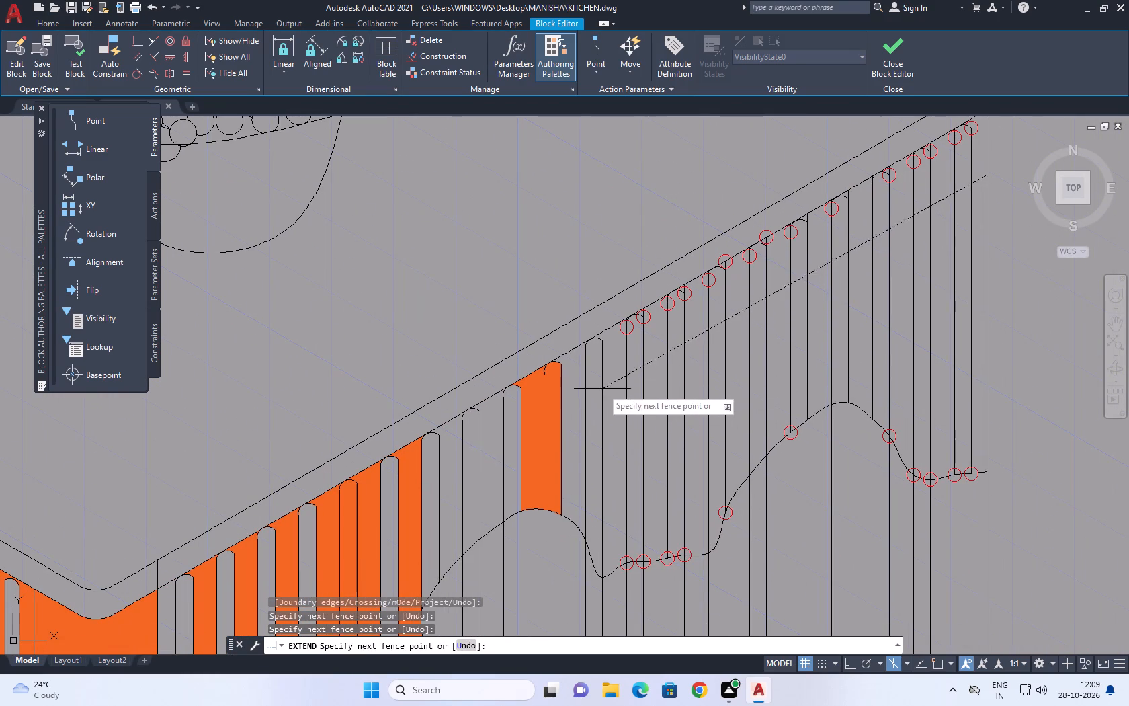
{"action": "left_click", "coordinate": [604, 383]}
{"action": "key", "text": "Escape"}
{"action": "middle_click_drag", "start_coordinate": [741, 341], "coordinate": [732, 372]}
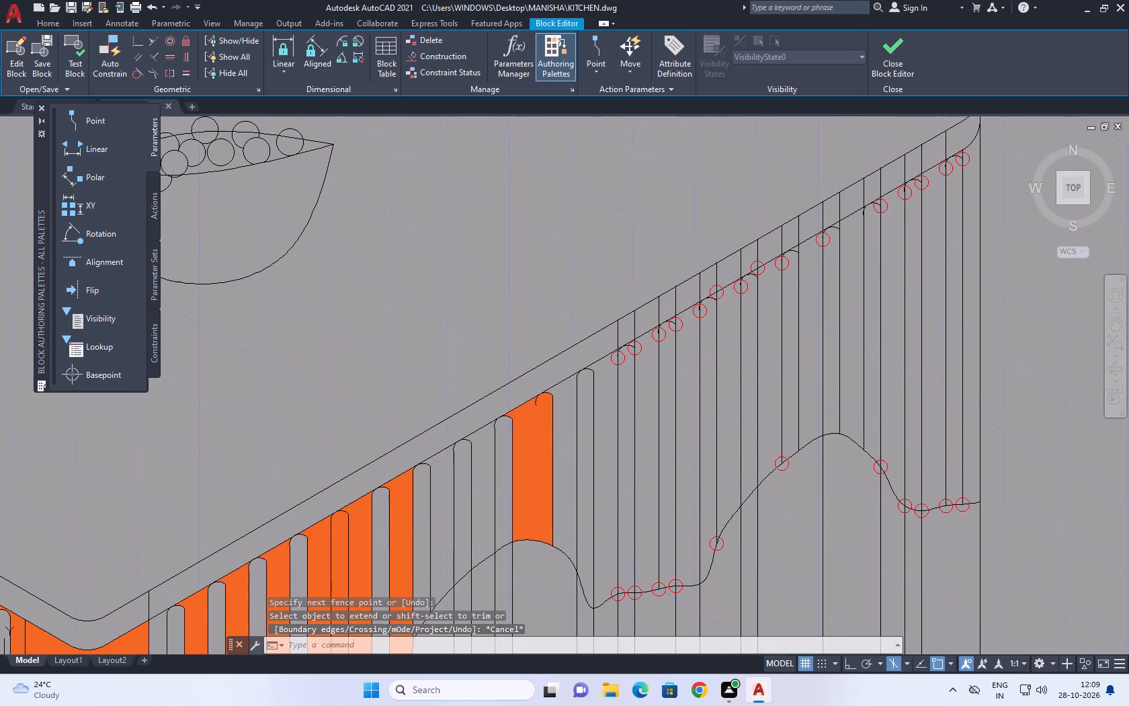
Hatch eight slat areas above the middle break, from beyond the first hump toward the rear edge, with solid 242,103,34 fill.
{"action": "key", "text": "h"}
{"action": "key", "text": "space"}
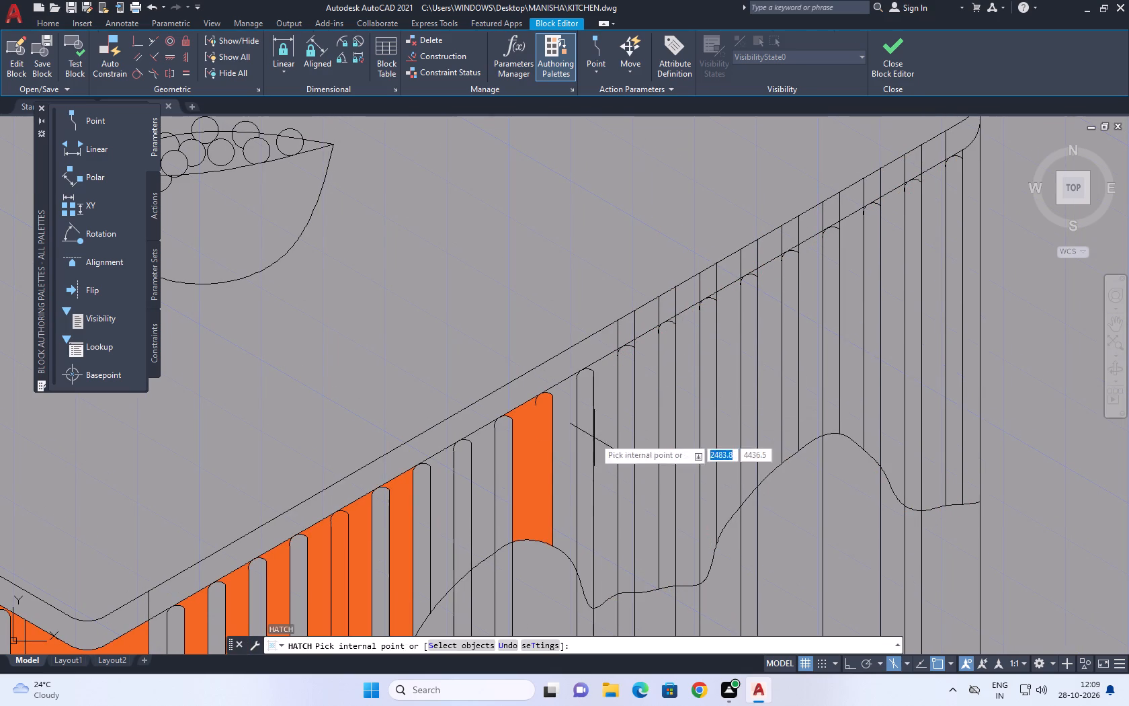
{"action": "left_click", "coordinate": [612, 416]}
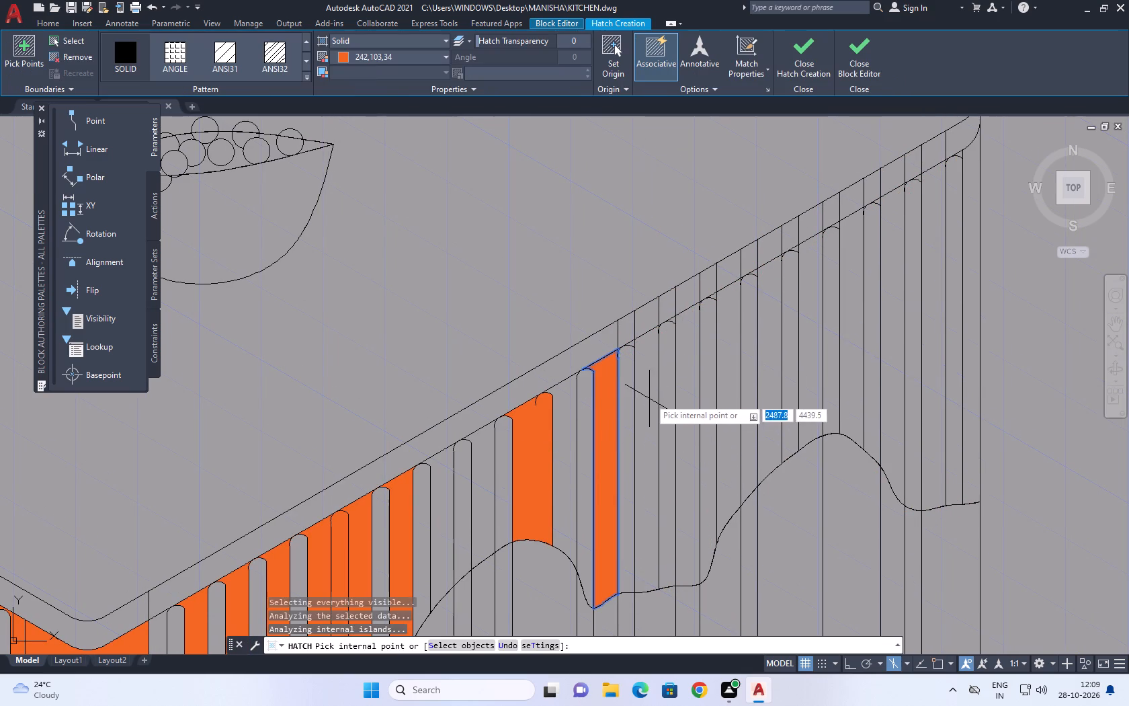
{"action": "left_click", "coordinate": [649, 398]}
{"action": "left_click", "coordinate": [692, 366]}
{"action": "left_click", "coordinate": [722, 328]}
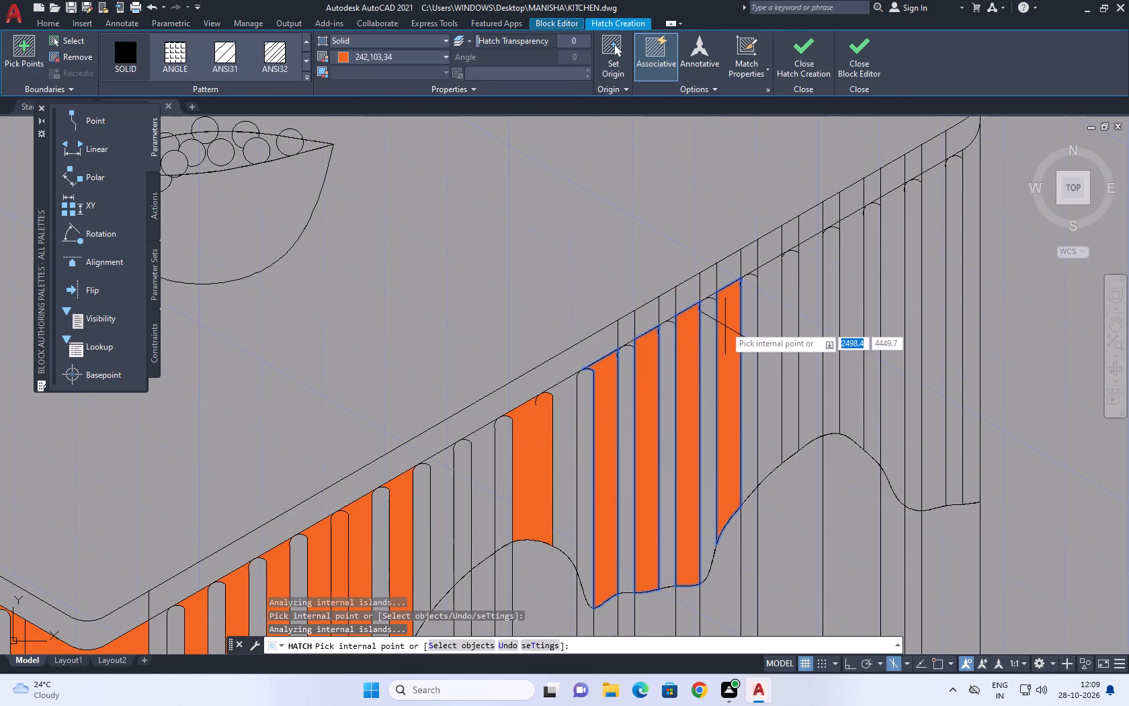
{"action": "left_click", "coordinate": [775, 285]}
{"action": "left_click", "coordinate": [812, 270]}
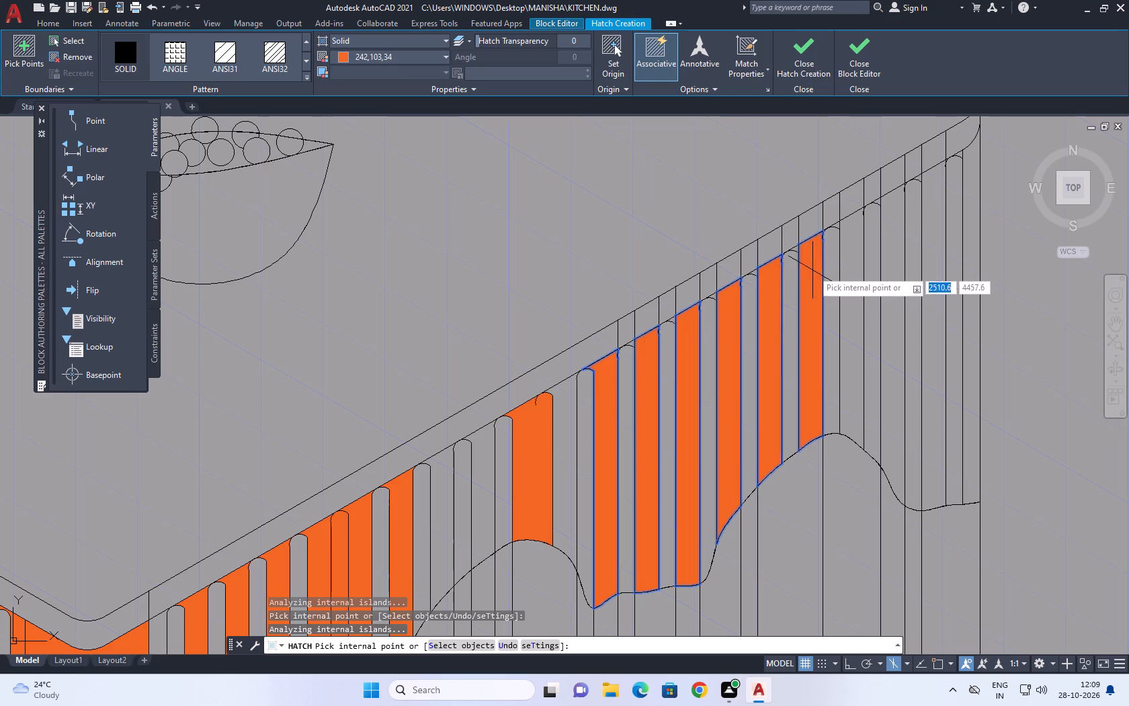
{"action": "left_click", "coordinate": [861, 266]}
{"action": "left_click", "coordinate": [890, 261]}
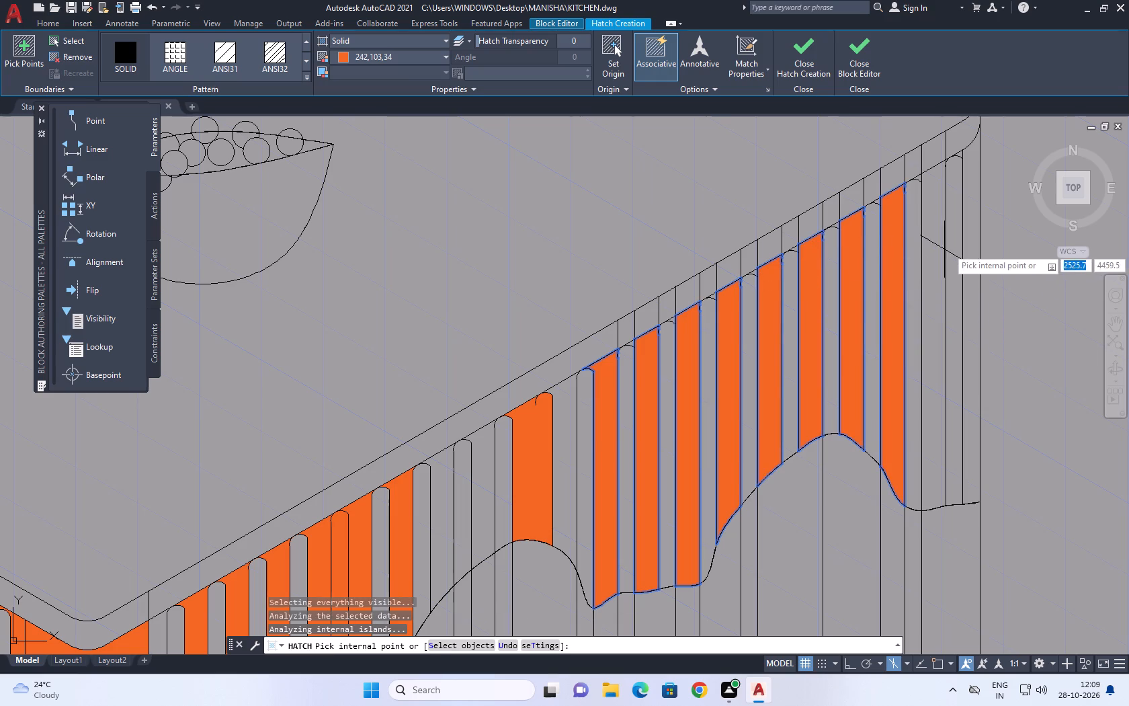
Hatch the last three areas above the middle break, up to the rear vertical edge, with the solid 242,103,34 fill.
{"action": "left_click", "coordinate": [947, 242]}
{"action": "left_click", "coordinate": [939, 249]}
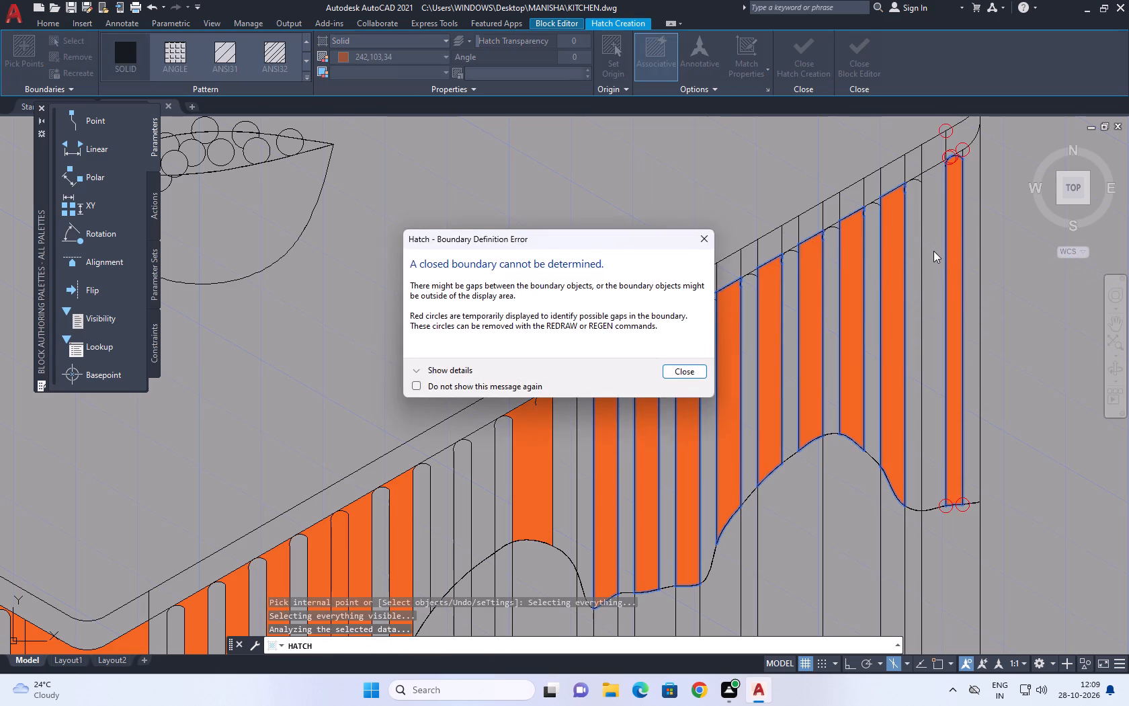
{"action": "key", "text": "Escape"}
{"action": "left_click", "coordinate": [926, 258]}
{"action": "key", "text": "Escape"}
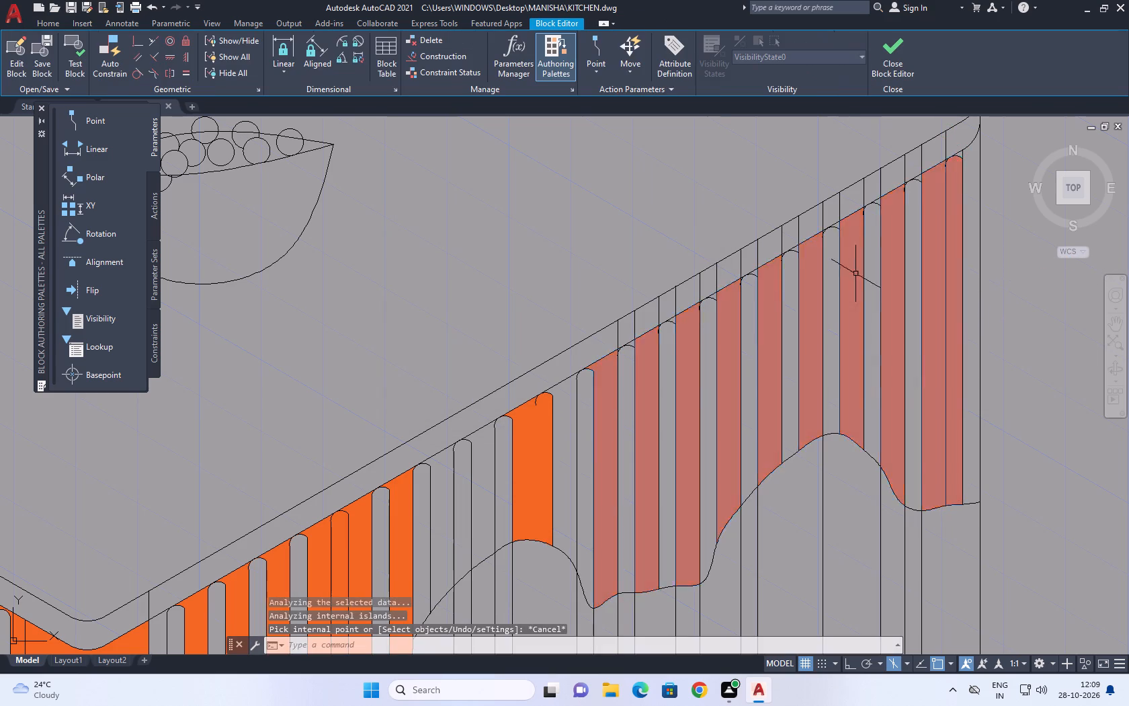
{"action": "scroll", "coordinate": [854, 276], "scroll_direction": "down", "scroll_amount": 2}
{"action": "key", "text": "space"}
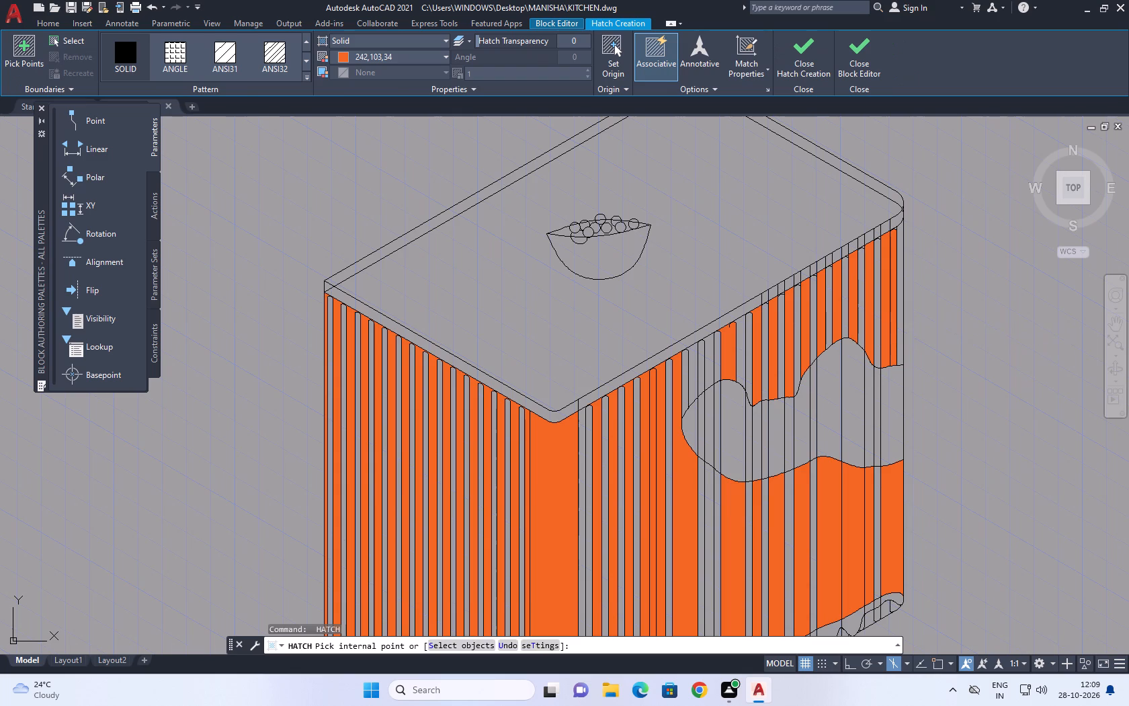
{"action": "left_click", "coordinate": [901, 317]}
{"action": "key", "text": "Escape"}
{"action": "key", "text": "Escape"}
{"action": "key", "text": "Escape"}
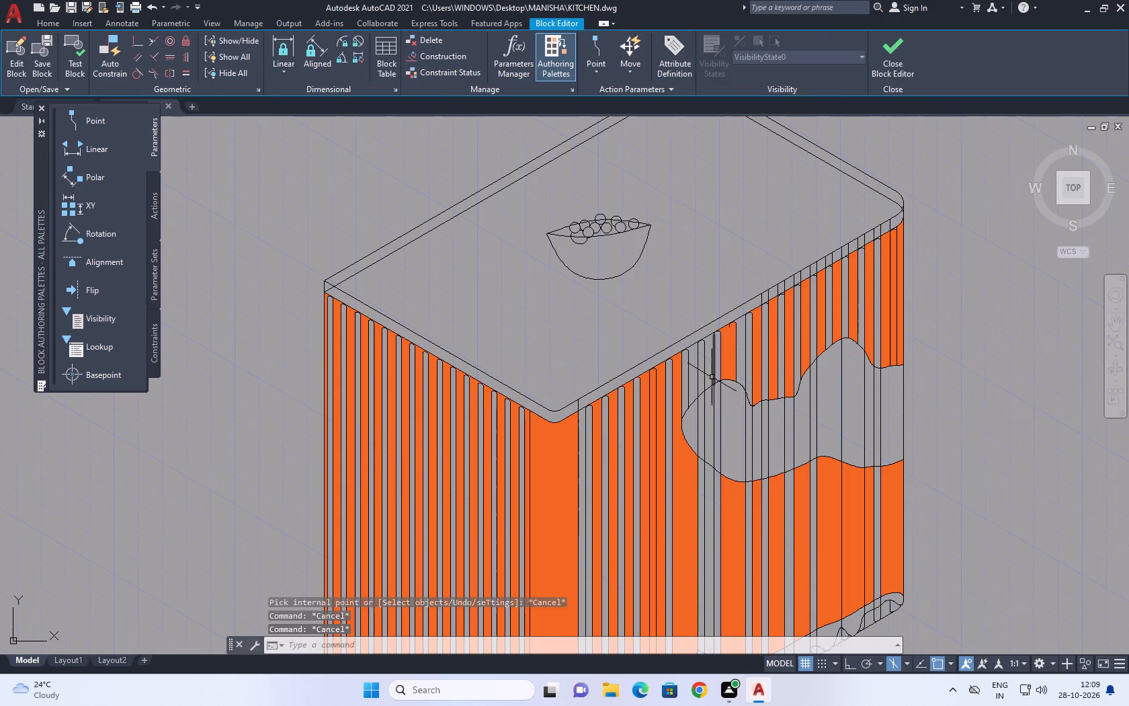
Hatch the two slat areas above the front end of the middle break with the solid 242,103,34 fill.
{"action": "key", "text": "space"}
{"action": "left_click", "coordinate": [694, 371]}
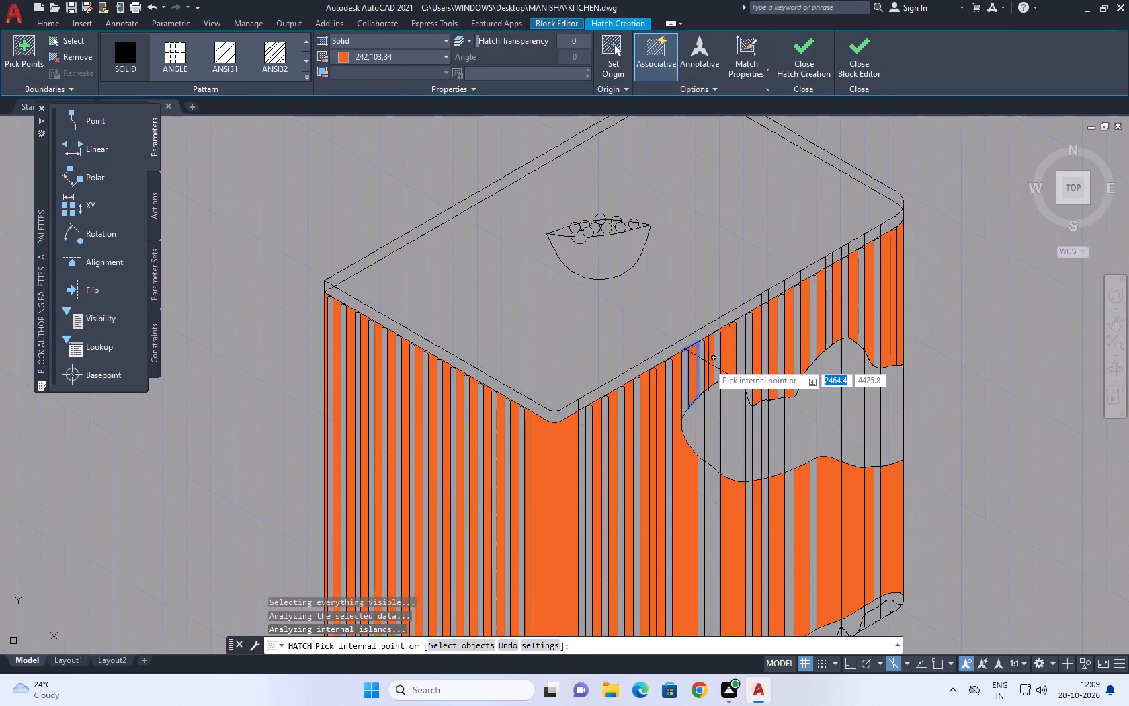
{"action": "left_click", "coordinate": [708, 363]}
{"action": "key", "text": "Escape"}
Trim away all slat lines crossing the middle break, between its upper and lower curves.
{"action": "middle_click_drag", "start_coordinate": [792, 356], "coordinate": [688, 313]}
{"action": "middle_click_drag", "start_coordinate": [714, 309], "coordinate": [659, 364]}
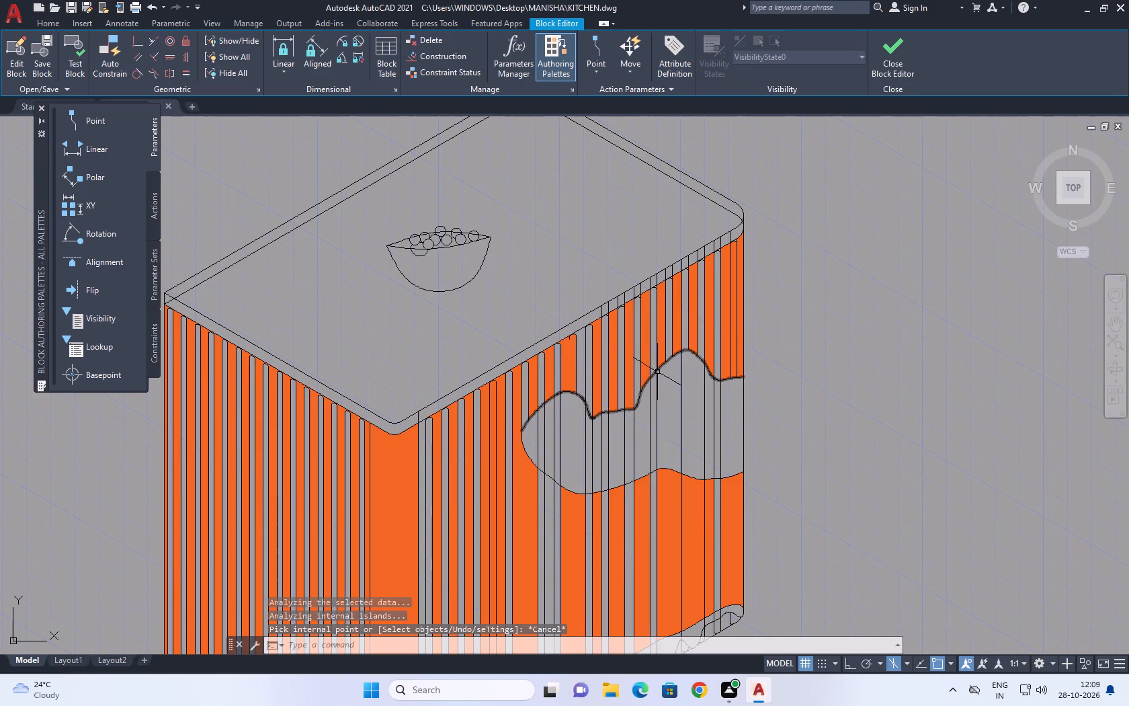
{"action": "key", "text": "y"}
{"action": "key", "text": "t"}
{"action": "key", "text": "space"}
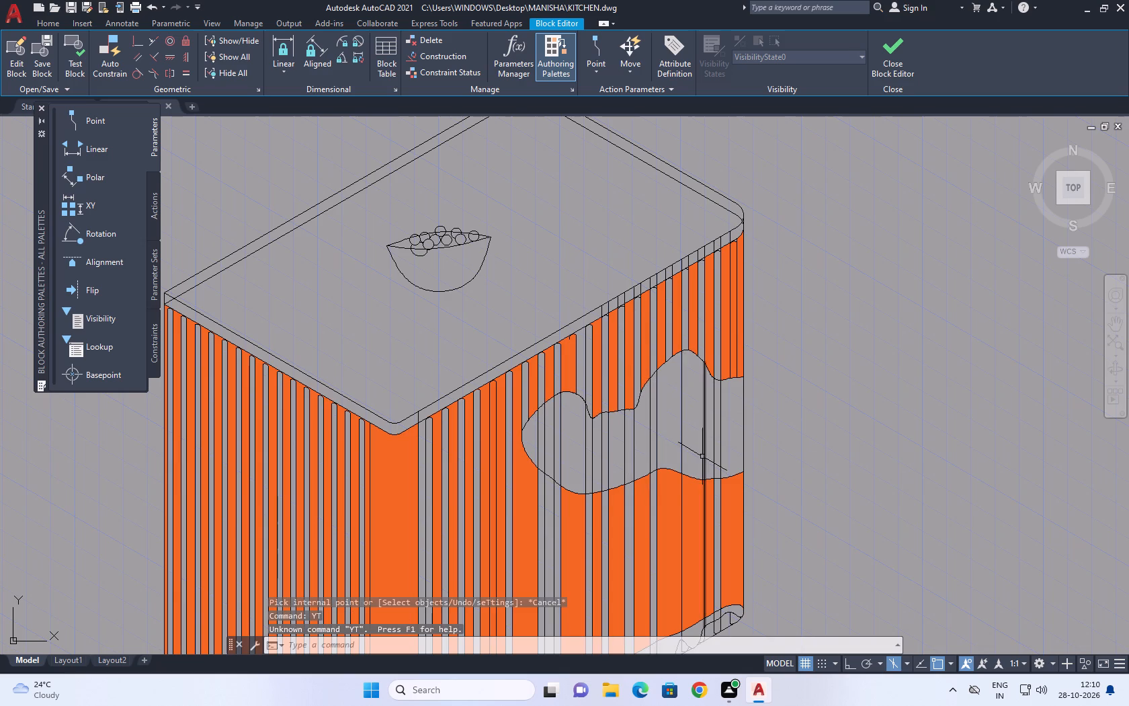
{"action": "type", "text": "TR"}
{"action": "key", "text": "space"}
{"action": "scroll", "coordinate": [680, 465], "scroll_direction": "up", "scroll_amount": 1}
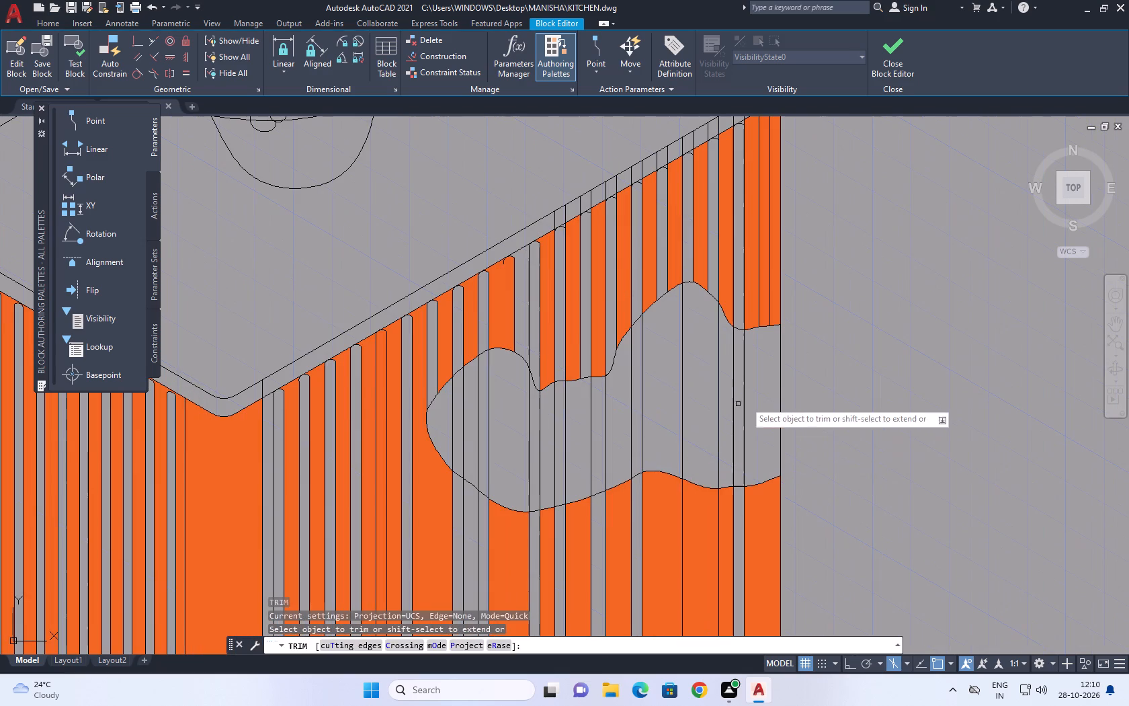
{"action": "left_click", "coordinate": [773, 385]}
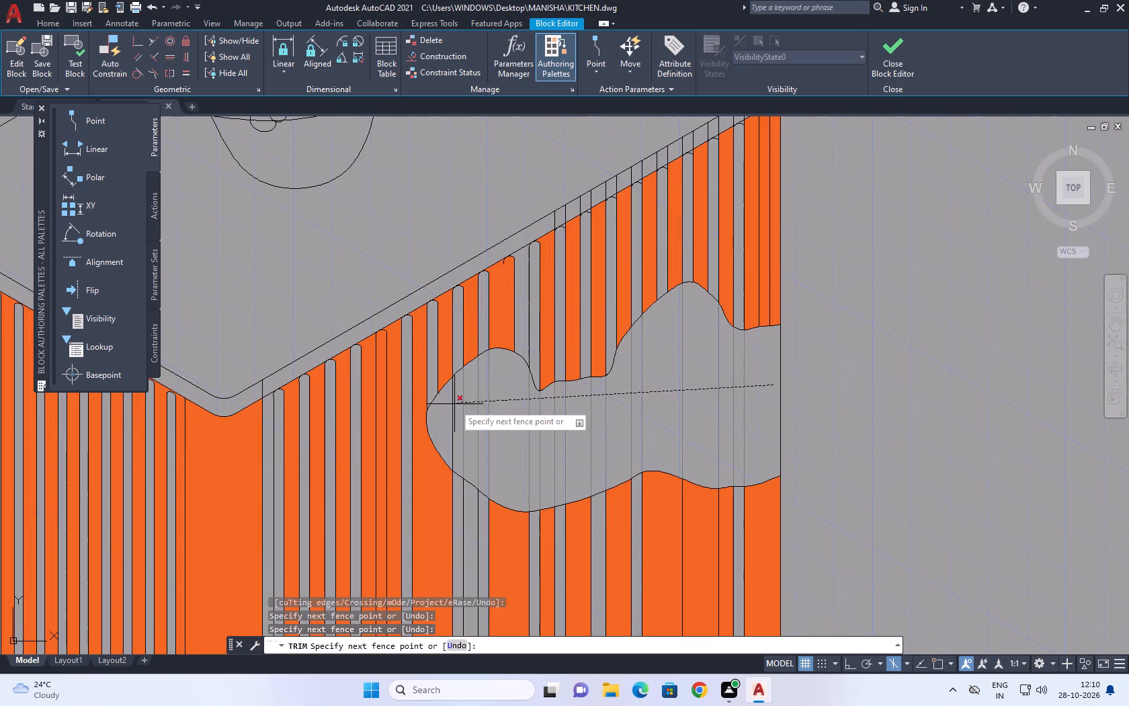
{"action": "double_click", "coordinate": [454, 404]}
{"action": "right_click_drag", "start_coordinate": [756, 373], "coordinate": [739, 367]}
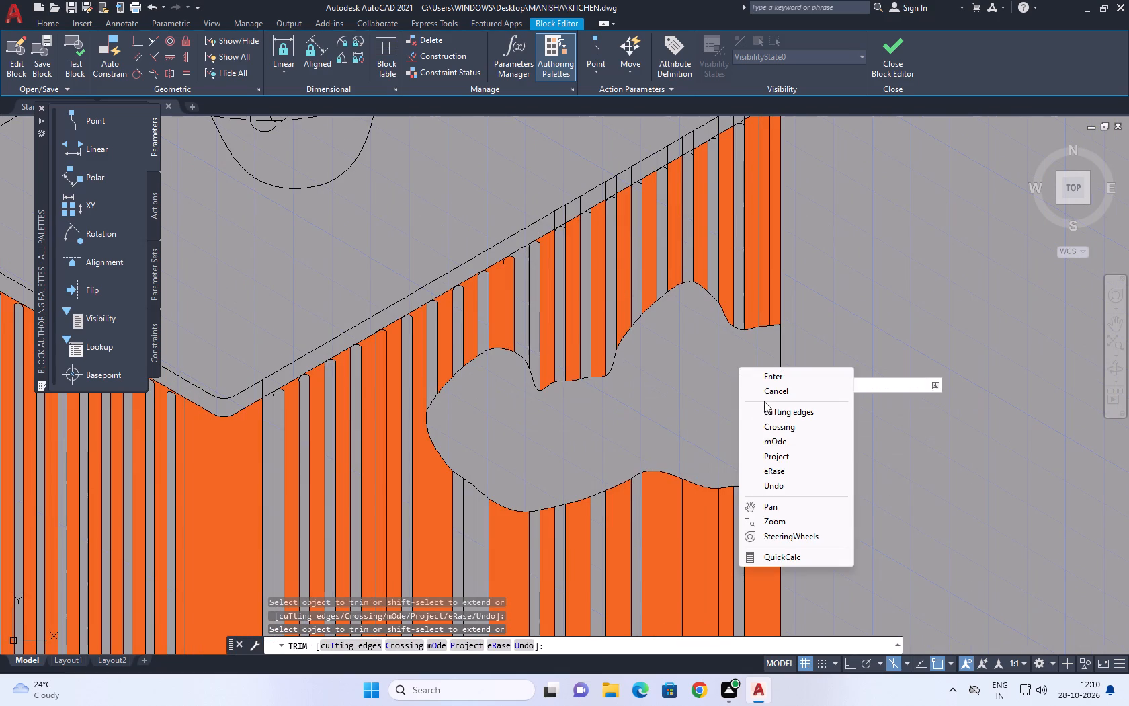
{"action": "left_click", "coordinate": [780, 391]}
Erase the middle break's upper curve, lower curve and rounded front-end curve.
{"action": "left_click", "coordinate": [737, 327]}
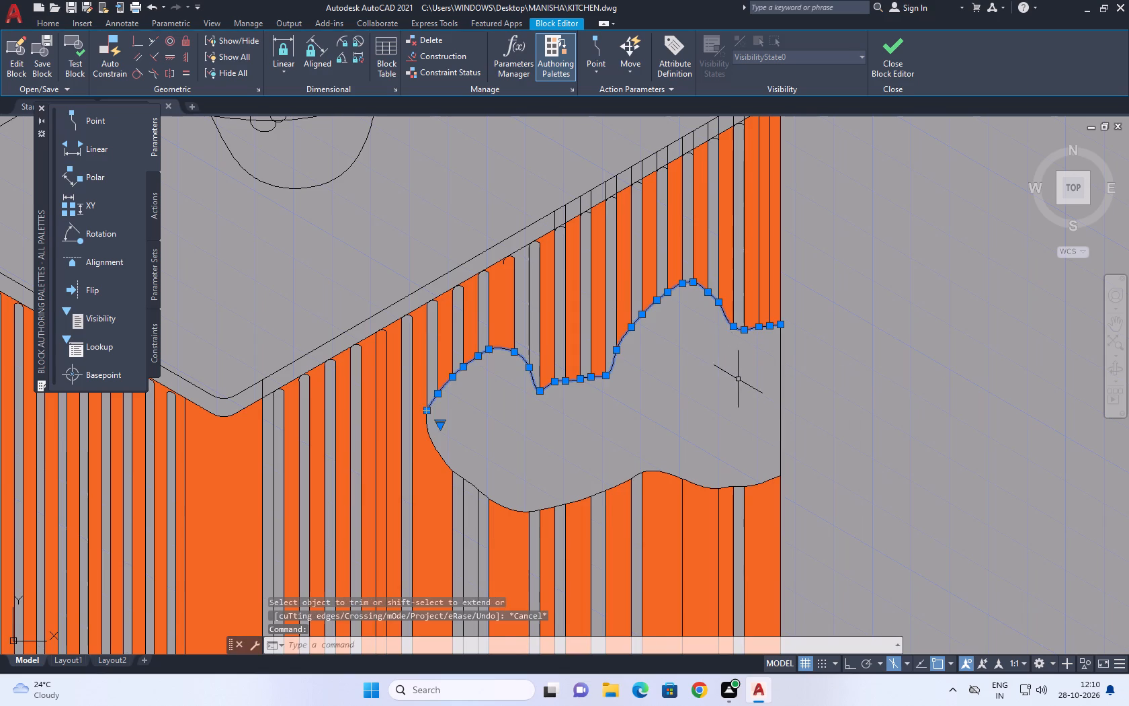
{"action": "middle_click_drag", "start_coordinate": [744, 409], "coordinate": [577, 298]}
{"action": "scroll", "coordinate": [577, 379], "scroll_direction": "up", "scroll_amount": 2}
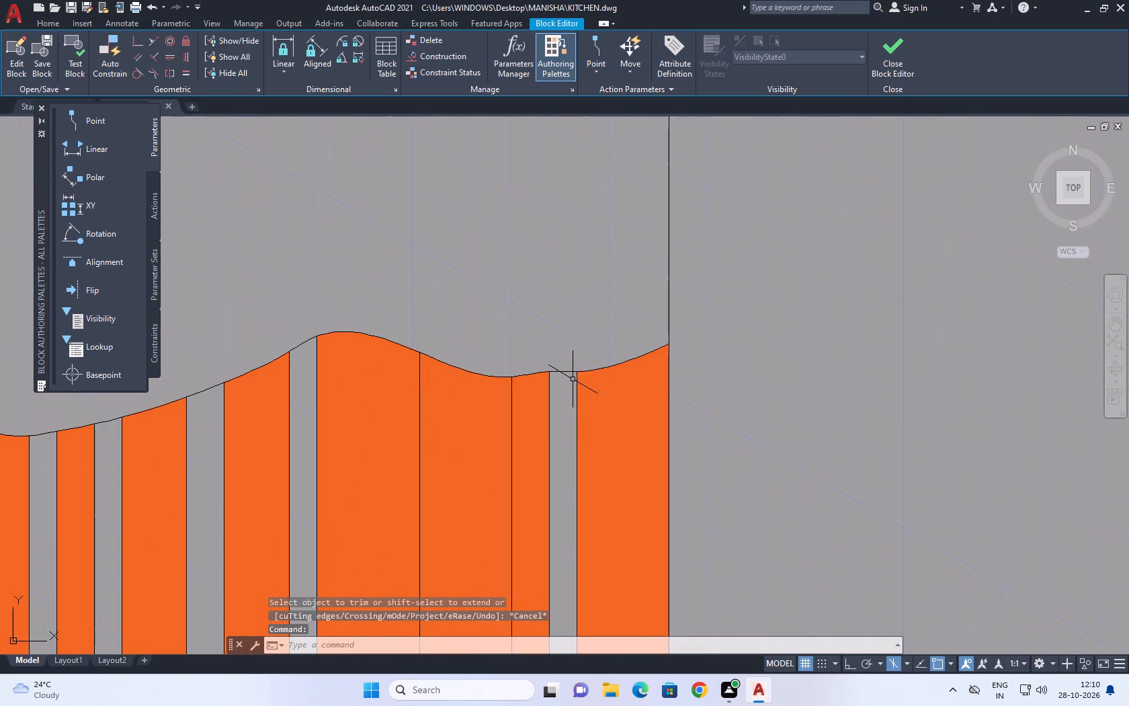
{"action": "left_click", "coordinate": [567, 371]}
{"action": "scroll", "coordinate": [746, 397], "scroll_direction": "down", "scroll_amount": 5}
{"action": "scroll", "coordinate": [606, 373], "scroll_direction": "up", "scroll_amount": 4}
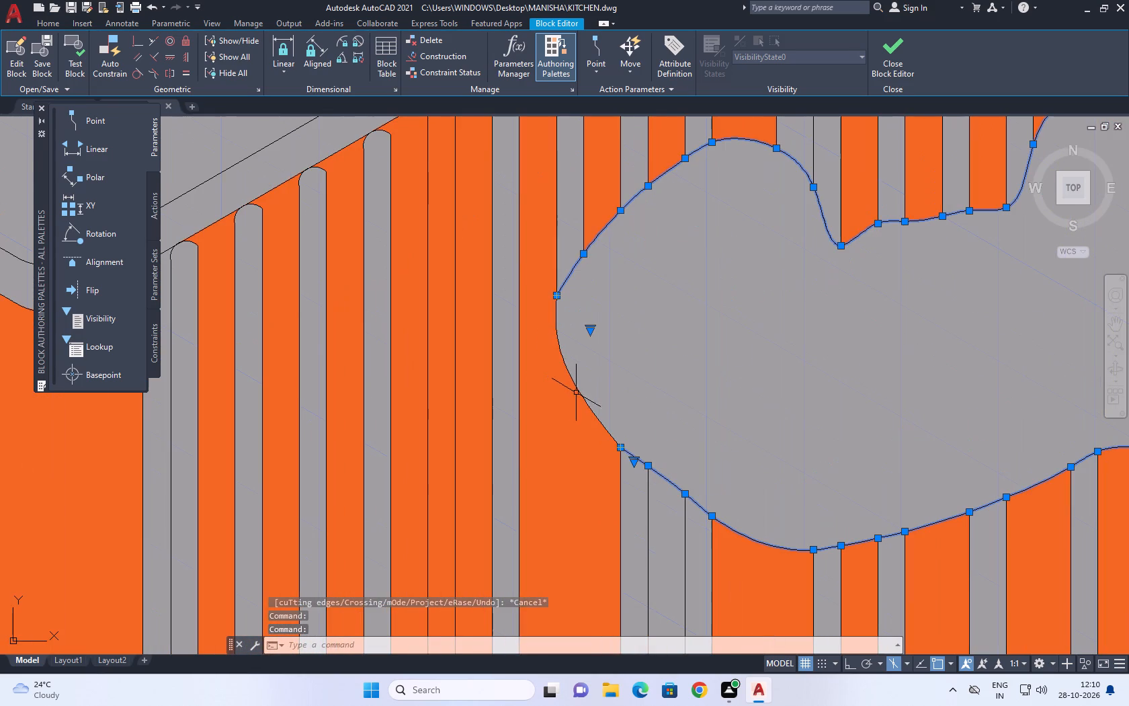
{"action": "left_click", "coordinate": [580, 390]}
{"action": "right_click", "coordinate": [634, 348]}
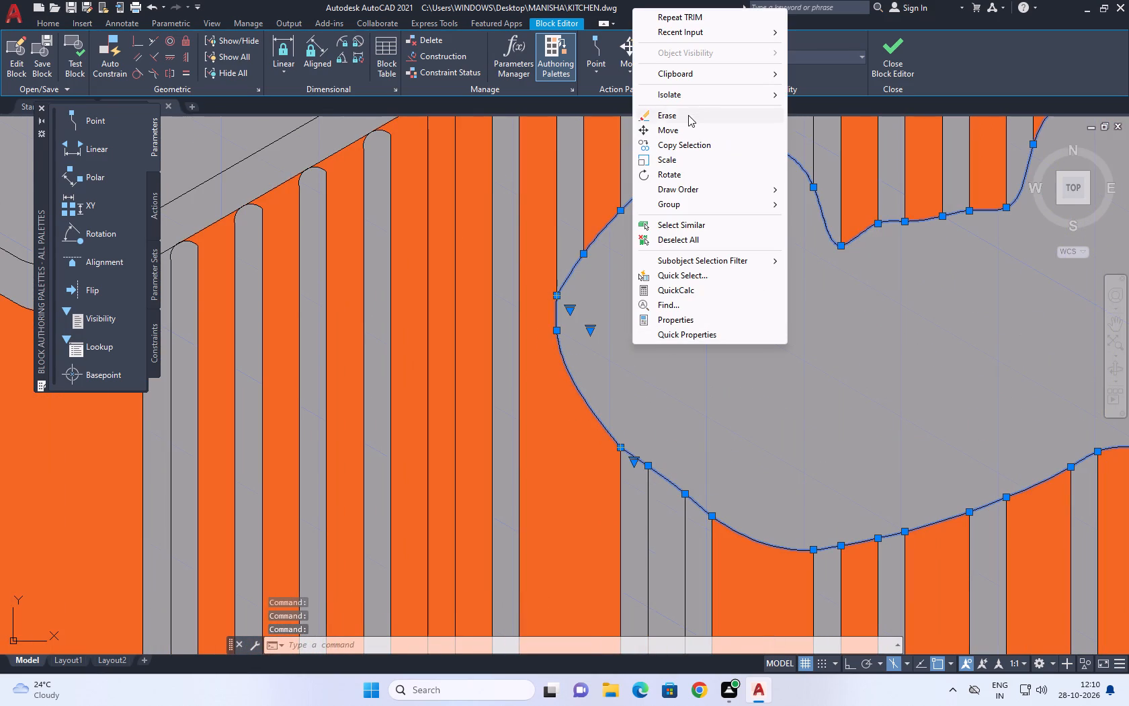
{"action": "left_click", "coordinate": [687, 115]}
Erase the outline curve of the break at the base of the right face.
{"action": "scroll", "coordinate": [739, 352], "scroll_direction": "down", "scroll_amount": 3}
{"action": "scroll", "coordinate": [707, 414], "scroll_direction": "up", "scroll_amount": 2}
{"action": "scroll", "coordinate": [739, 391], "scroll_direction": "down", "scroll_amount": 2}
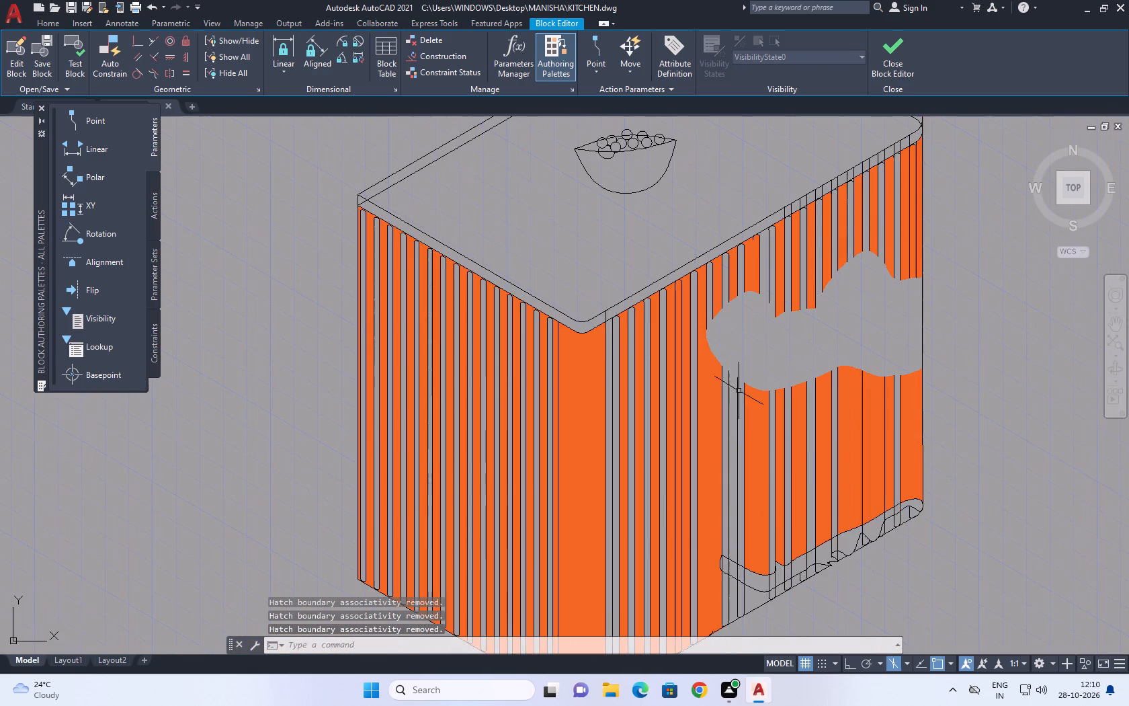
{"action": "middle_click_drag", "start_coordinate": [748, 457], "coordinate": [677, 325]}
{"action": "middle_click_drag", "start_coordinate": [649, 280], "coordinate": [666, 335]}
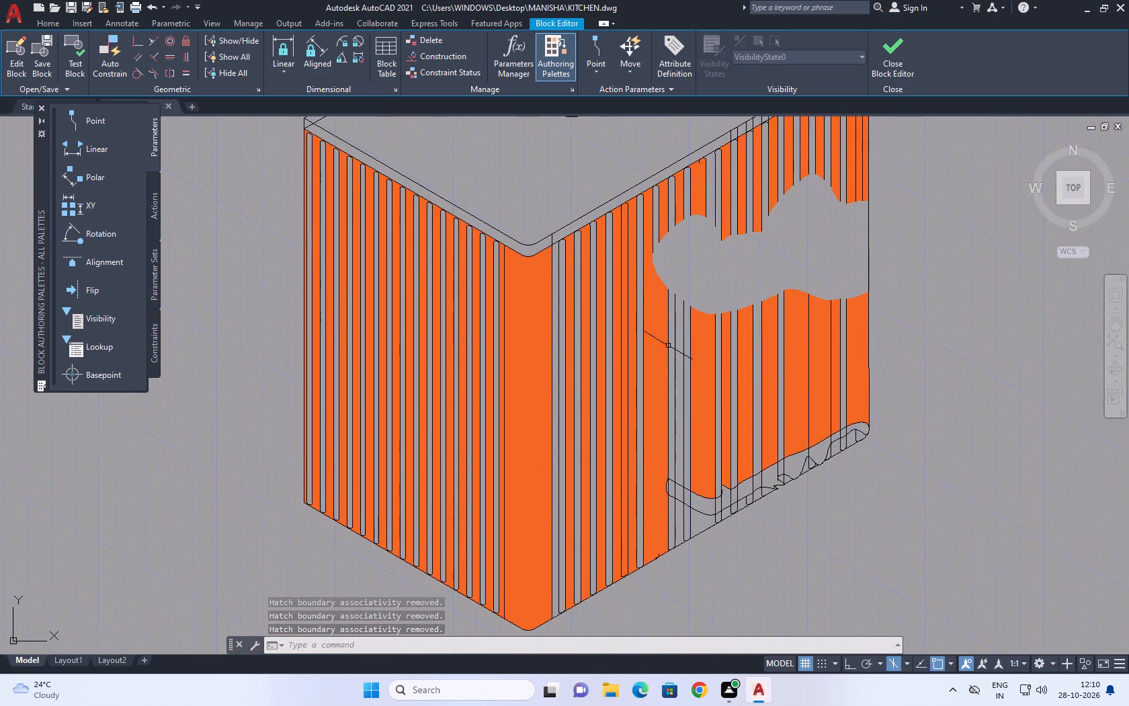
{"action": "middle_click_drag", "start_coordinate": [663, 338], "coordinate": [685, 403]}
{"action": "scroll", "coordinate": [710, 596], "scroll_direction": "up", "scroll_amount": 2}
{"action": "scroll", "coordinate": [696, 529], "scroll_direction": "up", "scroll_amount": 2}
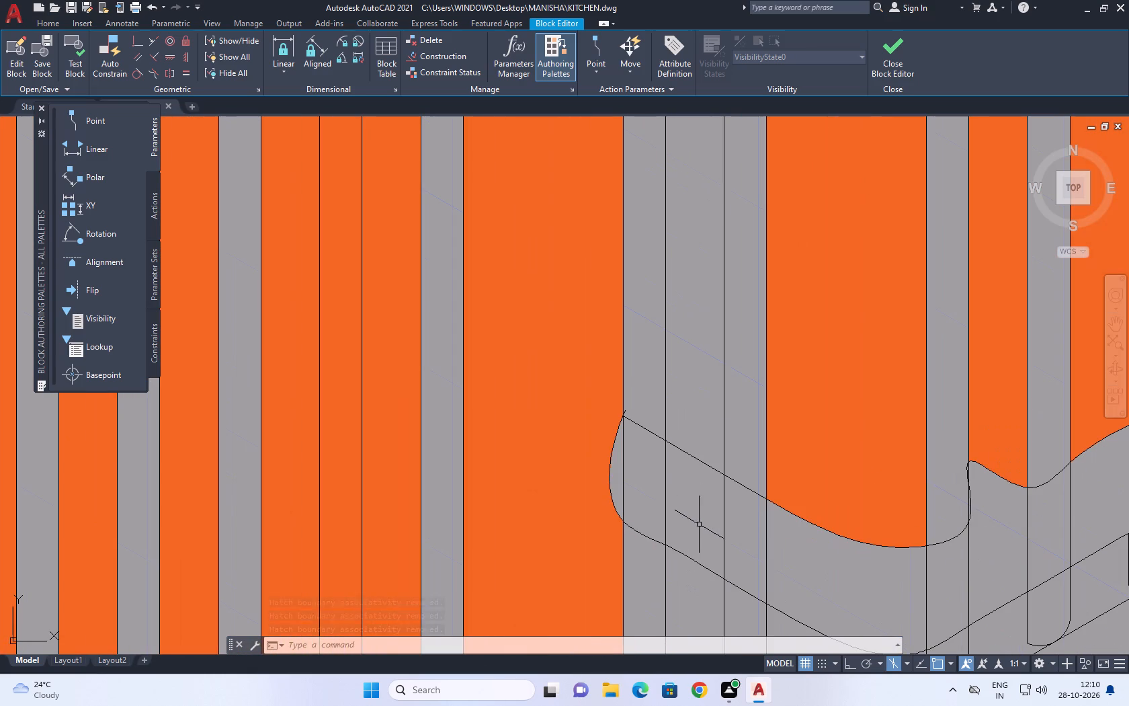
{"action": "left_click_drag", "start_coordinate": [696, 586], "coordinate": [693, 567]}
{"action": "left_click", "coordinate": [674, 434]}
{"action": "key", "text": "Delete"}
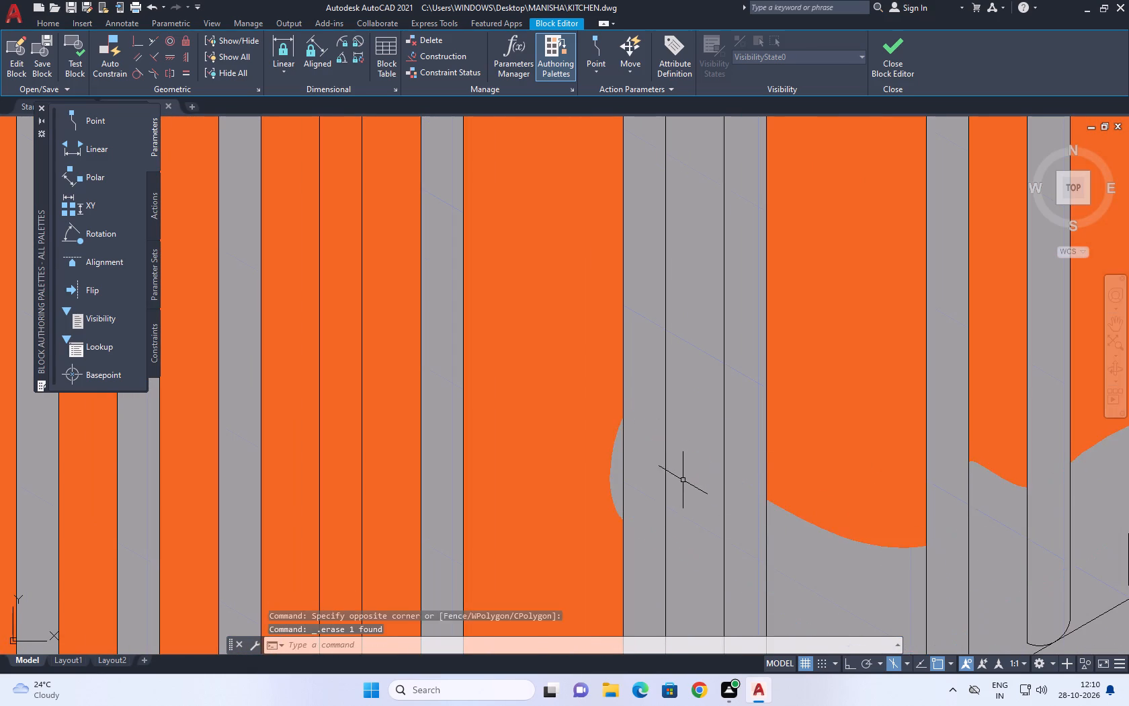
Erase the small leftover arc at the bottom of the wide orange slat area just in front of the base break.
{"action": "scroll", "coordinate": [628, 472], "scroll_direction": "down", "scroll_amount": 3}
{"action": "middle_click_drag", "start_coordinate": [763, 524], "coordinate": [636, 446]}
{"action": "scroll", "coordinate": [483, 512], "scroll_direction": "up", "scroll_amount": 1}
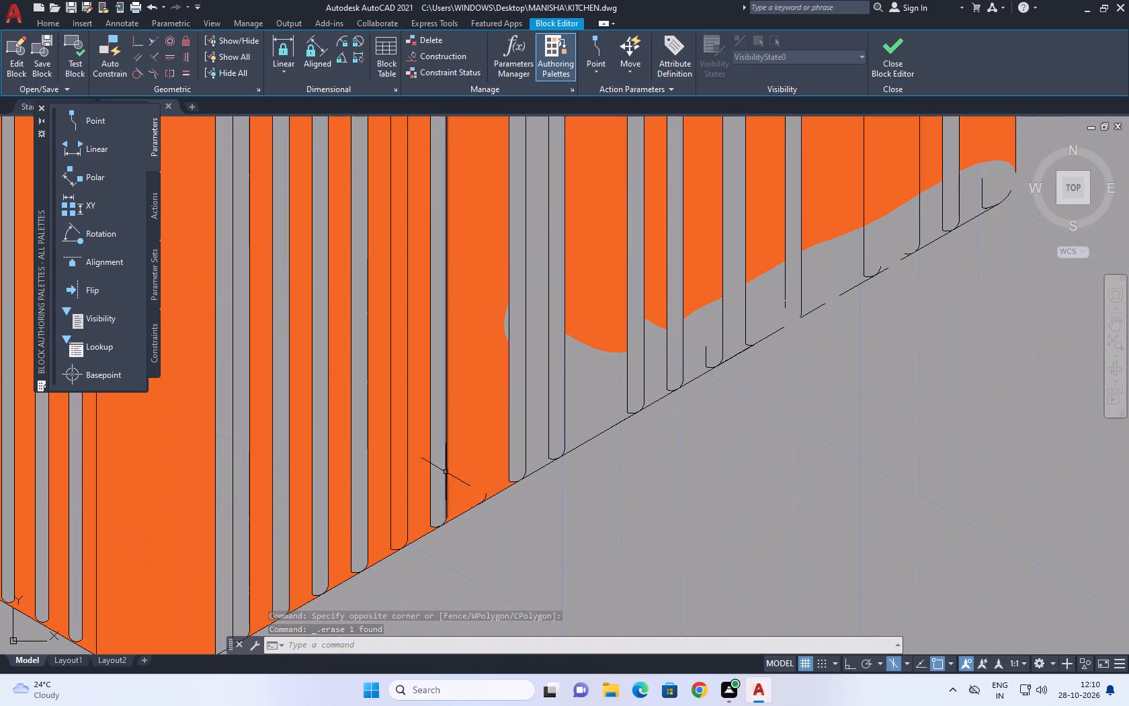
{"action": "left_click", "coordinate": [439, 457]}
{"action": "left_click", "coordinate": [509, 516]}
{"action": "key", "text": "Delete"}
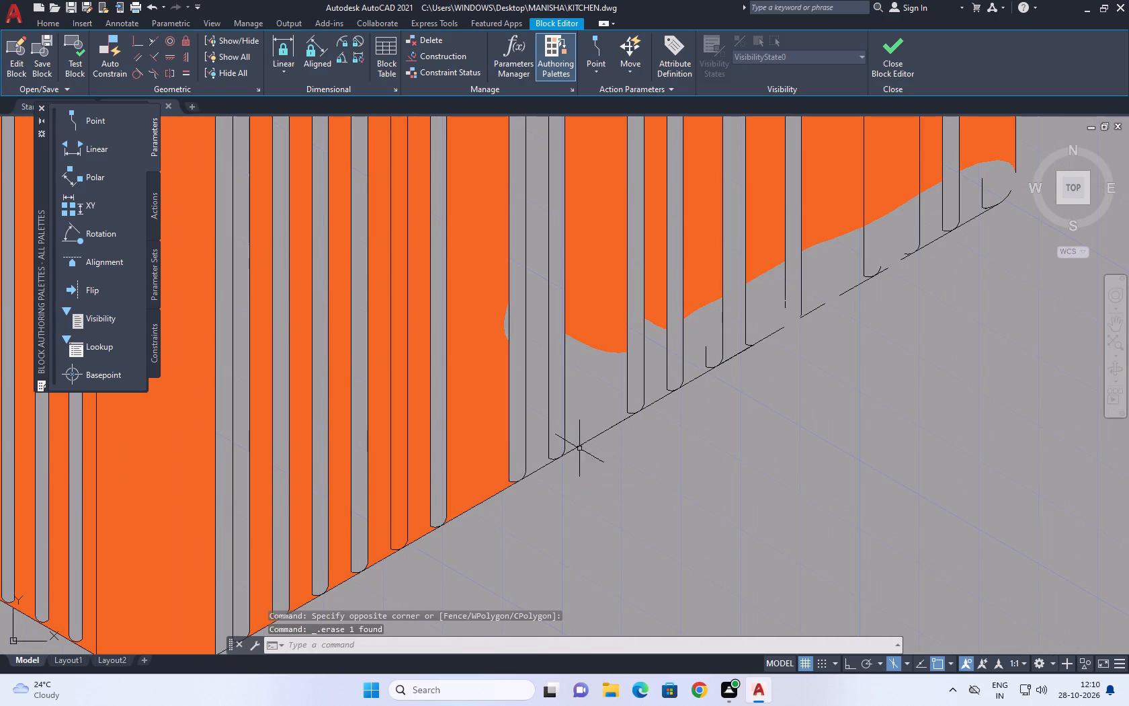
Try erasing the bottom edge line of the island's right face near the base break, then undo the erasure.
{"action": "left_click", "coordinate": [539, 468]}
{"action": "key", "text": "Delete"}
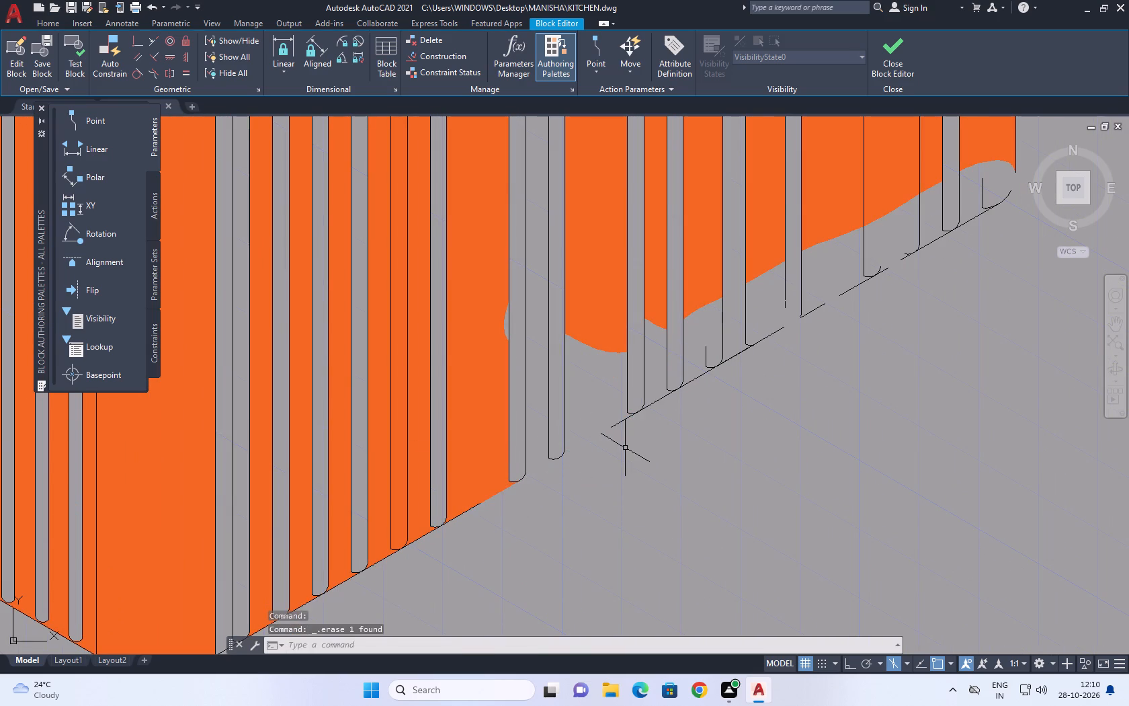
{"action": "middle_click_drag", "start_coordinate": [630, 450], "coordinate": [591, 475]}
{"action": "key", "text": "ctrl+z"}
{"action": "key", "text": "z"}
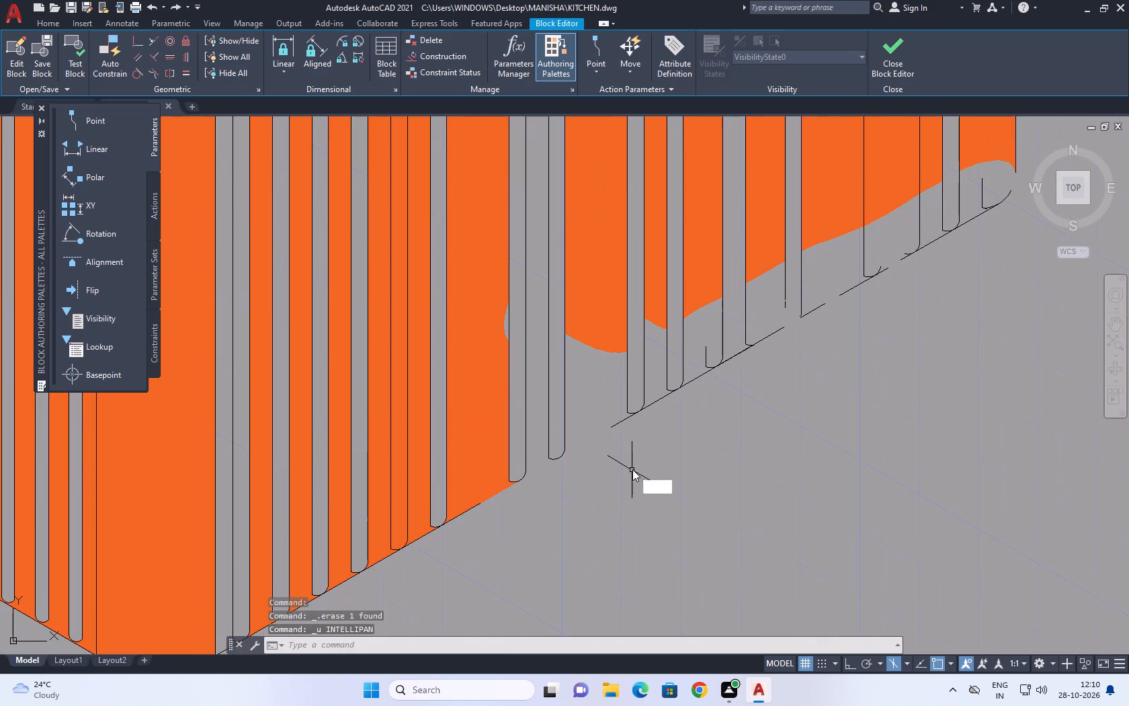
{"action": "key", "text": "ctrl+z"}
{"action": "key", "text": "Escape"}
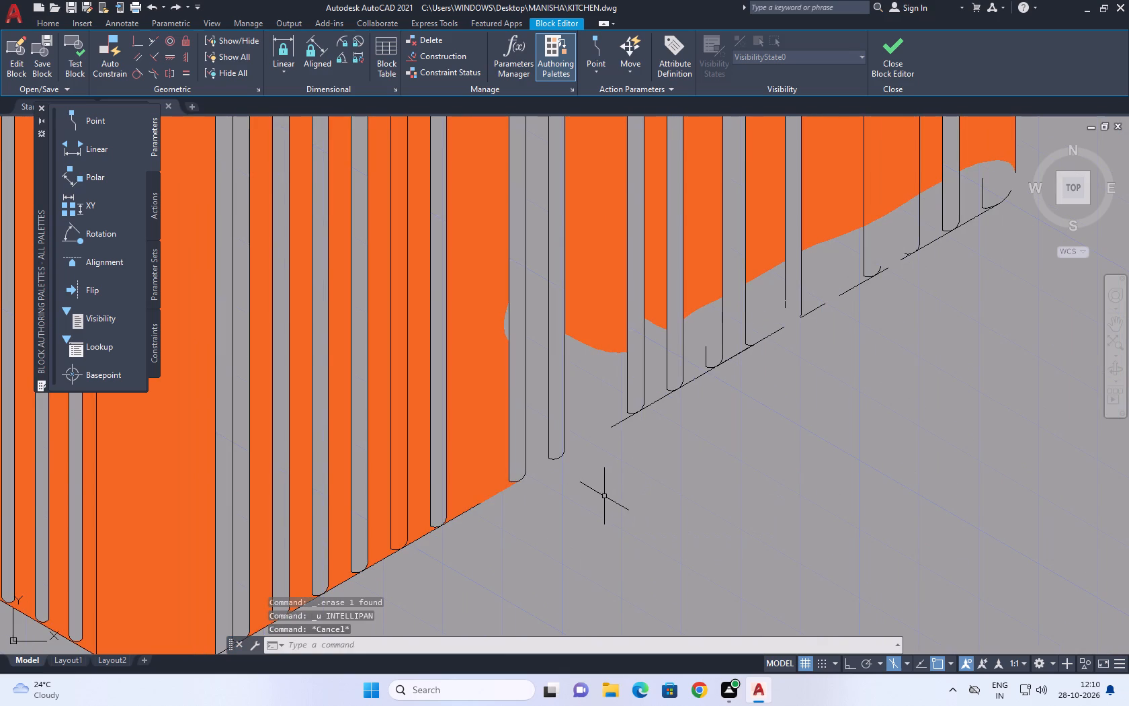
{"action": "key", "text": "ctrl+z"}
Undo the erasures of the middle and base break outlines and the trim of the slat lines across the middle break.
{"action": "scroll", "coordinate": [679, 461], "scroll_direction": "down", "scroll_amount": 3}
{"action": "scroll", "coordinate": [697, 414], "scroll_direction": "up", "scroll_amount": 2}
{"action": "middle_click_drag", "start_coordinate": [726, 420], "coordinate": [718, 479]}
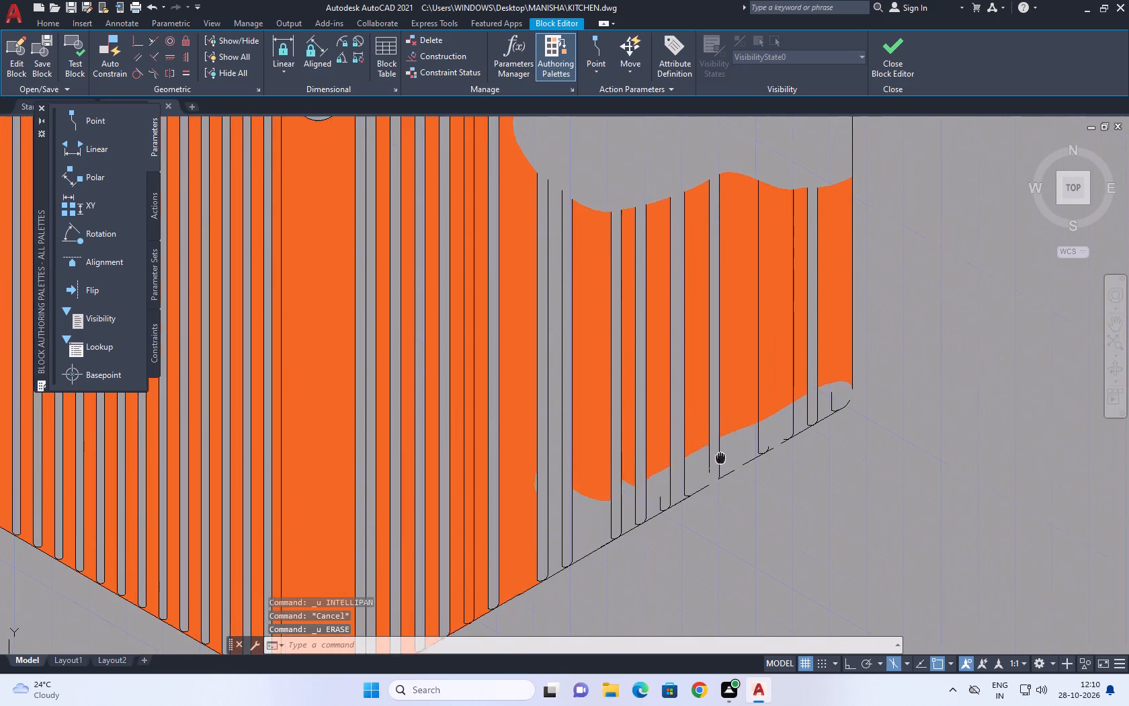
{"action": "middle_click_drag", "start_coordinate": [718, 479], "coordinate": [720, 509]}
{"action": "scroll", "coordinate": [720, 510], "scroll_direction": "down", "scroll_amount": 1}
{"action": "middle_click_drag", "start_coordinate": [769, 401], "coordinate": [794, 497]}
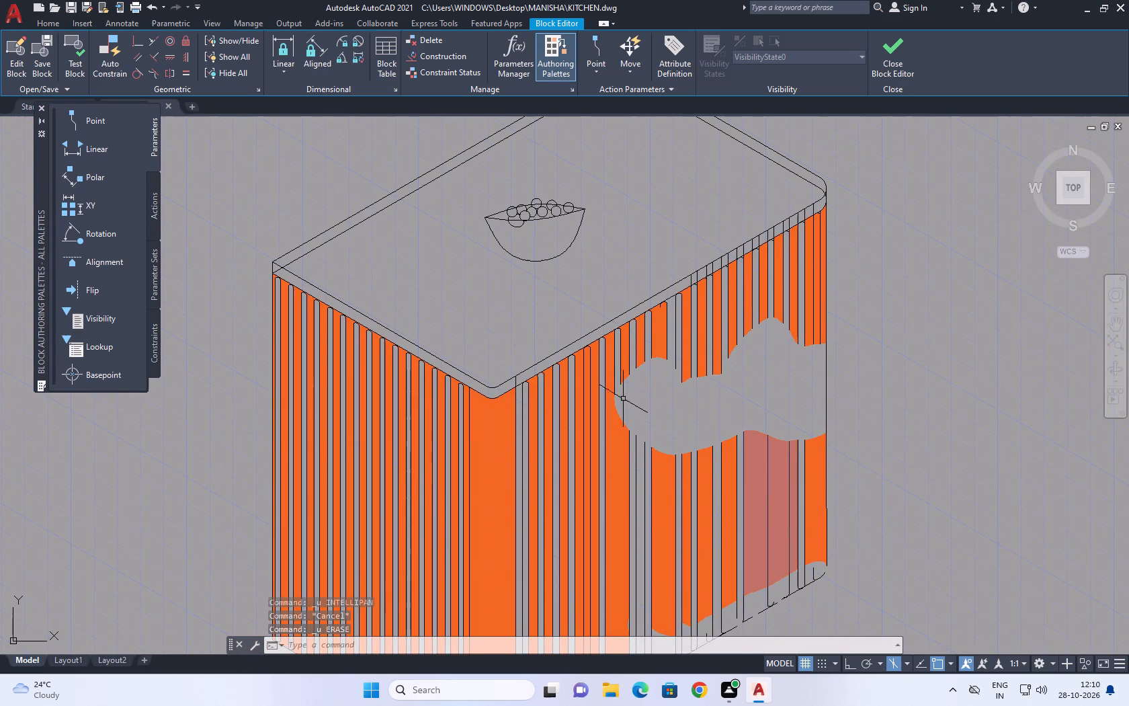
{"action": "scroll", "coordinate": [655, 426], "scroll_direction": "down", "scroll_amount": 1}
{"action": "key", "text": "ctrl+z"}
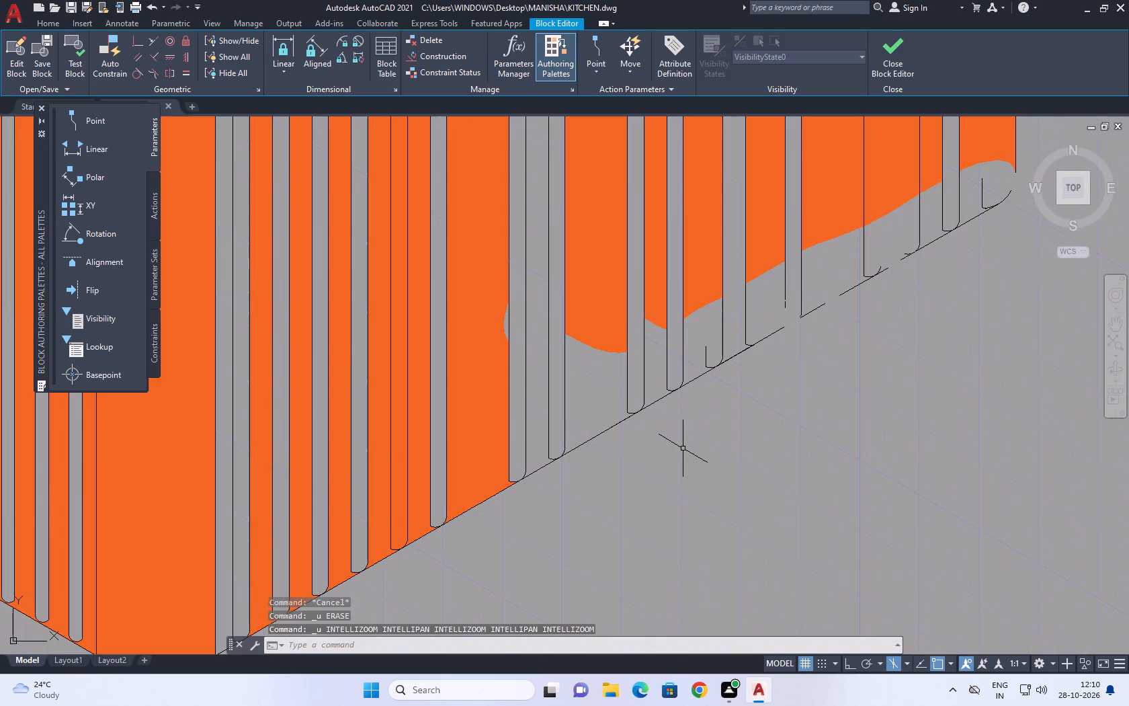
{"action": "key", "text": "ctrl+z"}
{"action": "key", "text": "ctrl+z"}
{"action": "key", "text": "ctrl+z"}
{"action": "key", "text": "ctrl+z"}
{"action": "key", "text": "ctrl+z"}
{"action": "key", "text": "ctrl+z"}
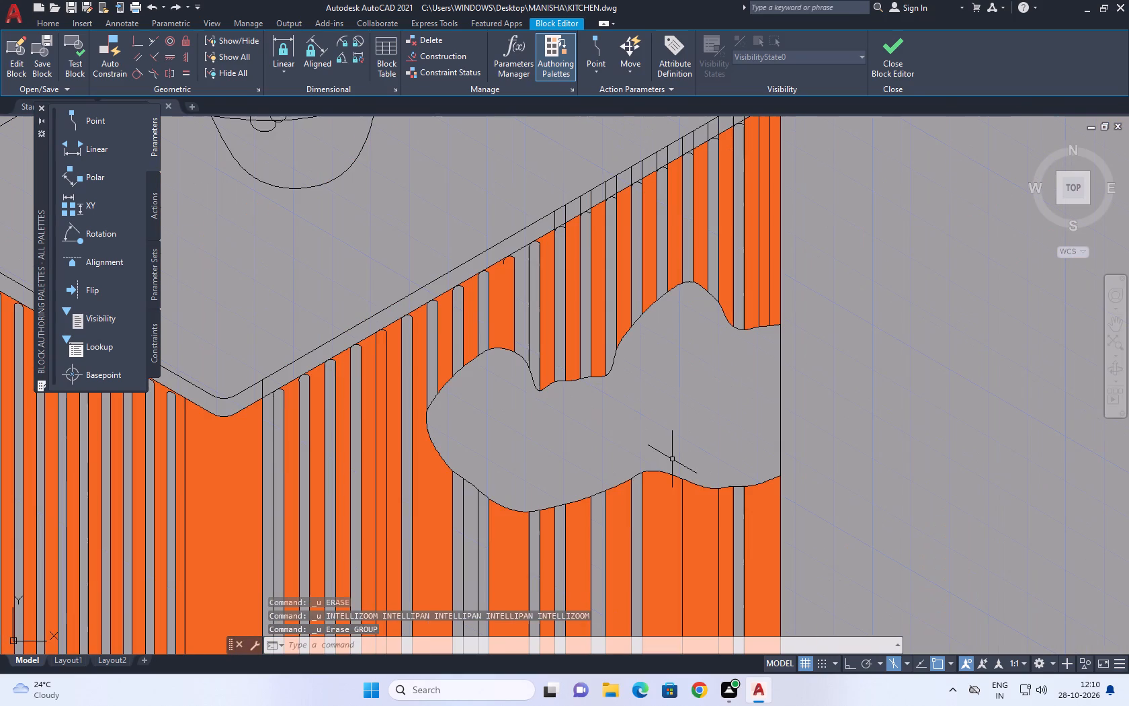
{"action": "key", "text": "ctrl+z"}
{"action": "key", "text": "ctrl+z"}
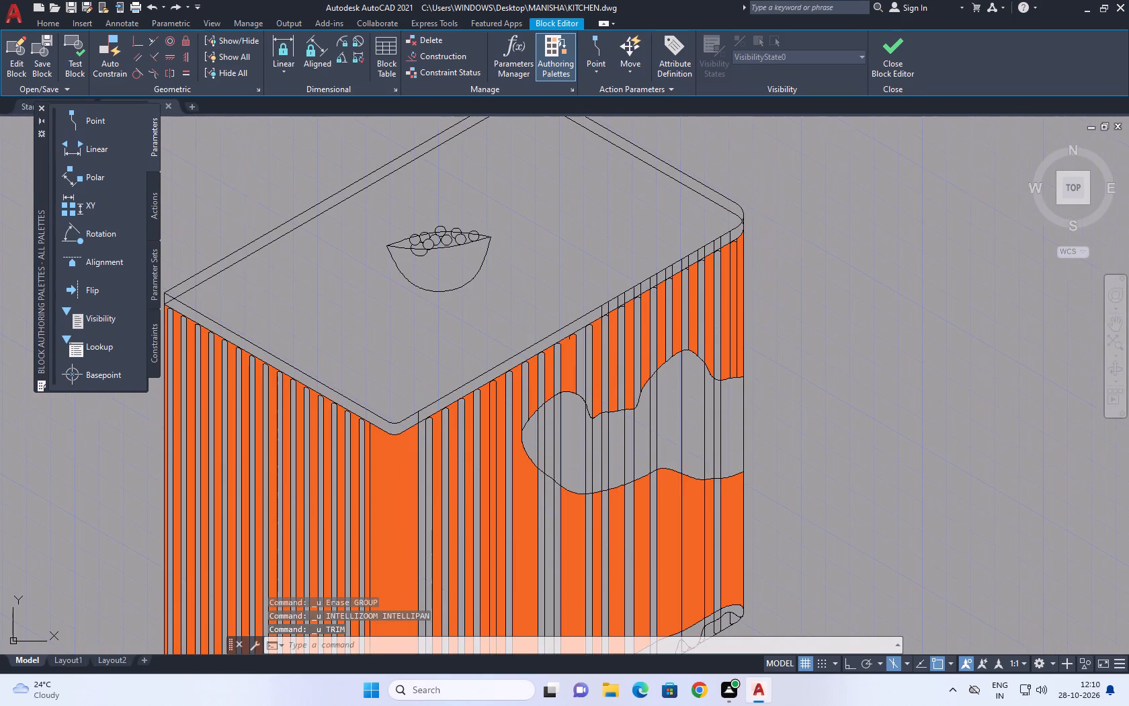
Start a solid hatch and set its true colour to dark brown 149,56,9.
{"action": "middle_click_drag", "start_coordinate": [678, 384], "coordinate": [679, 420]}
{"action": "type", "text": "H"}
{"action": "key", "text": "space"}
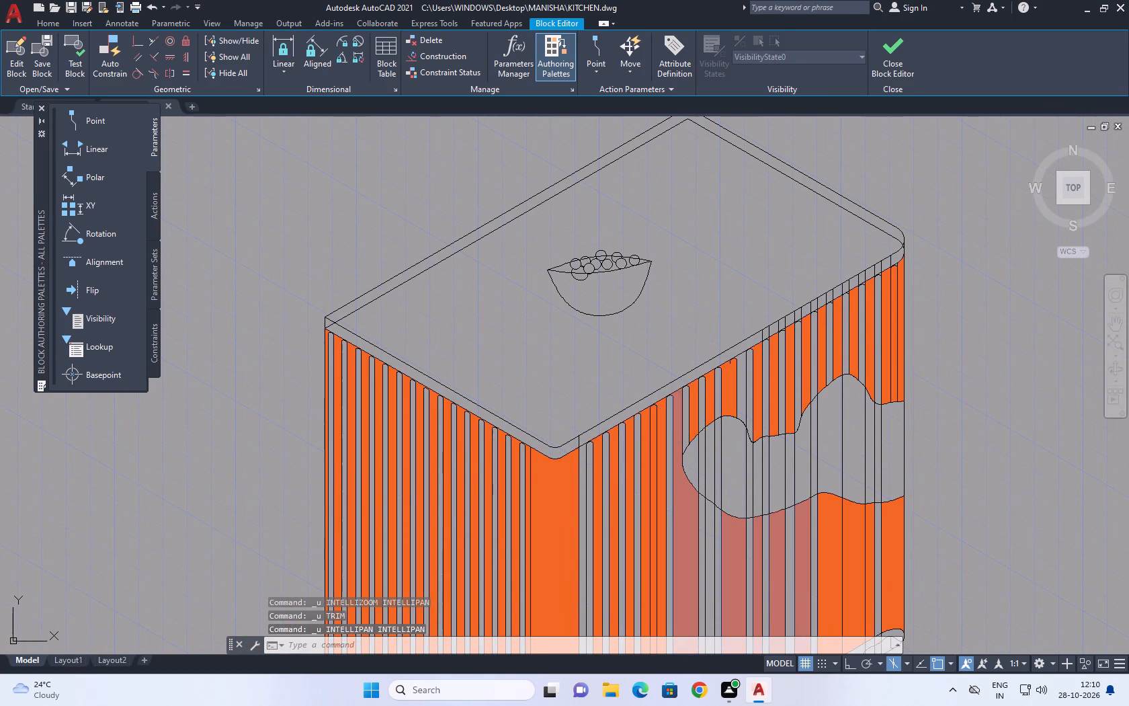
{"action": "left_click", "coordinate": [392, 52]}
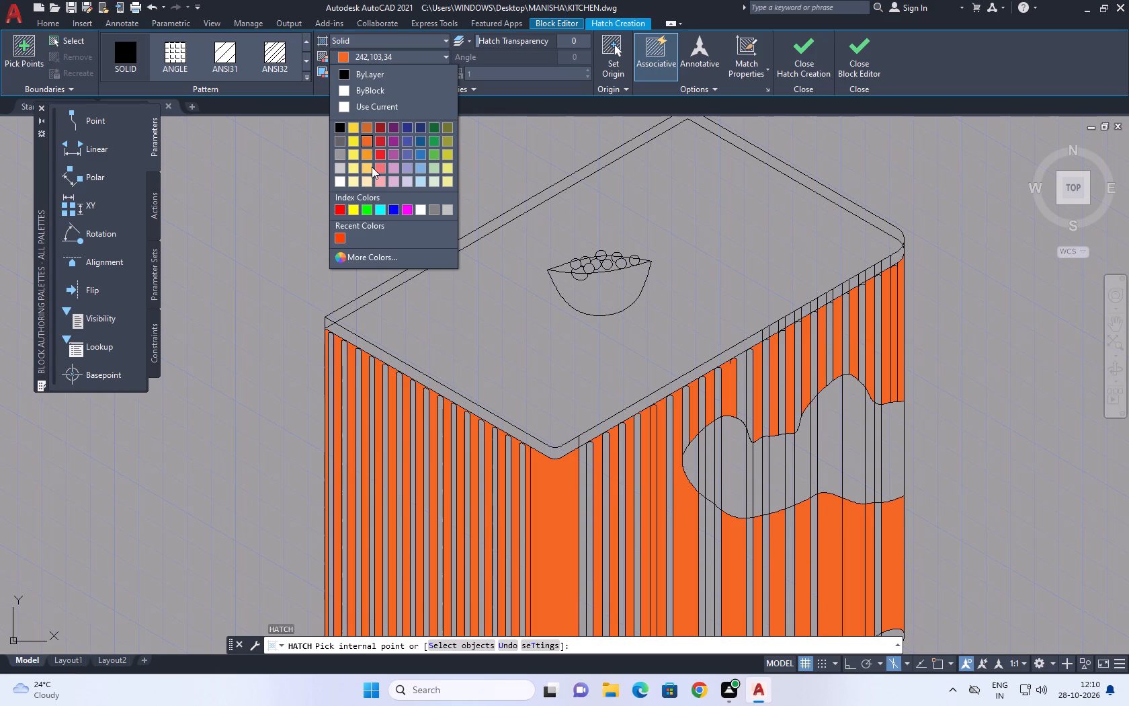
{"action": "left_click", "coordinate": [360, 257]}
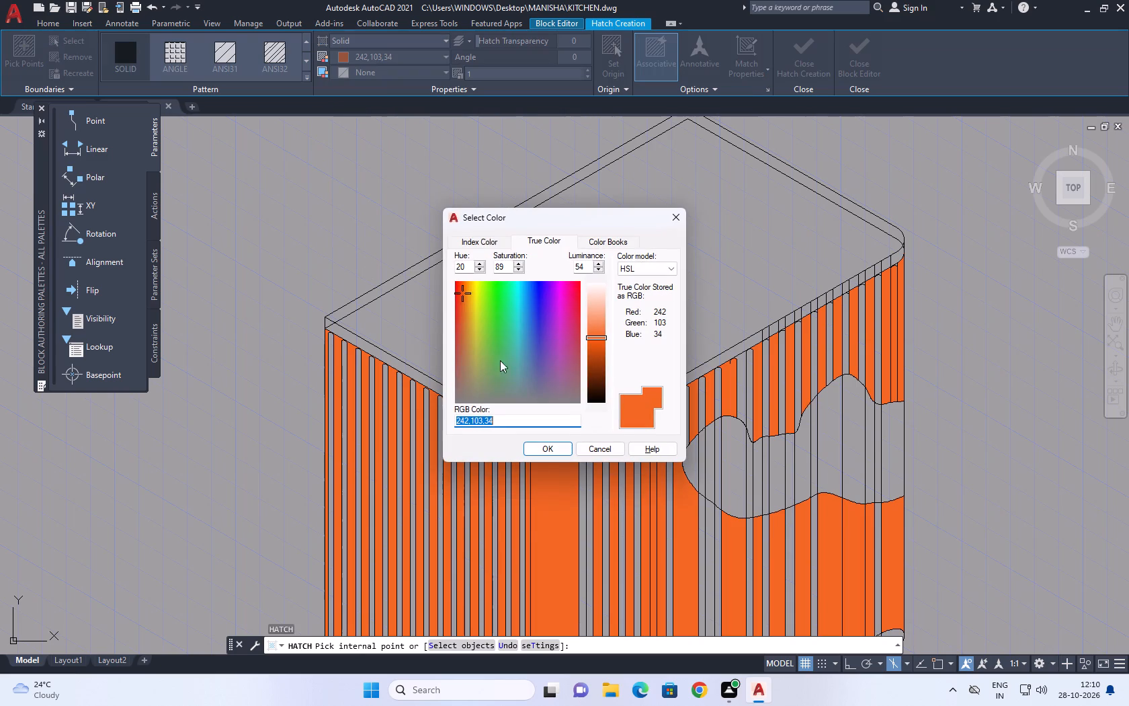
{"action": "left_click_drag", "start_coordinate": [471, 235], "coordinate": [468, 229]}
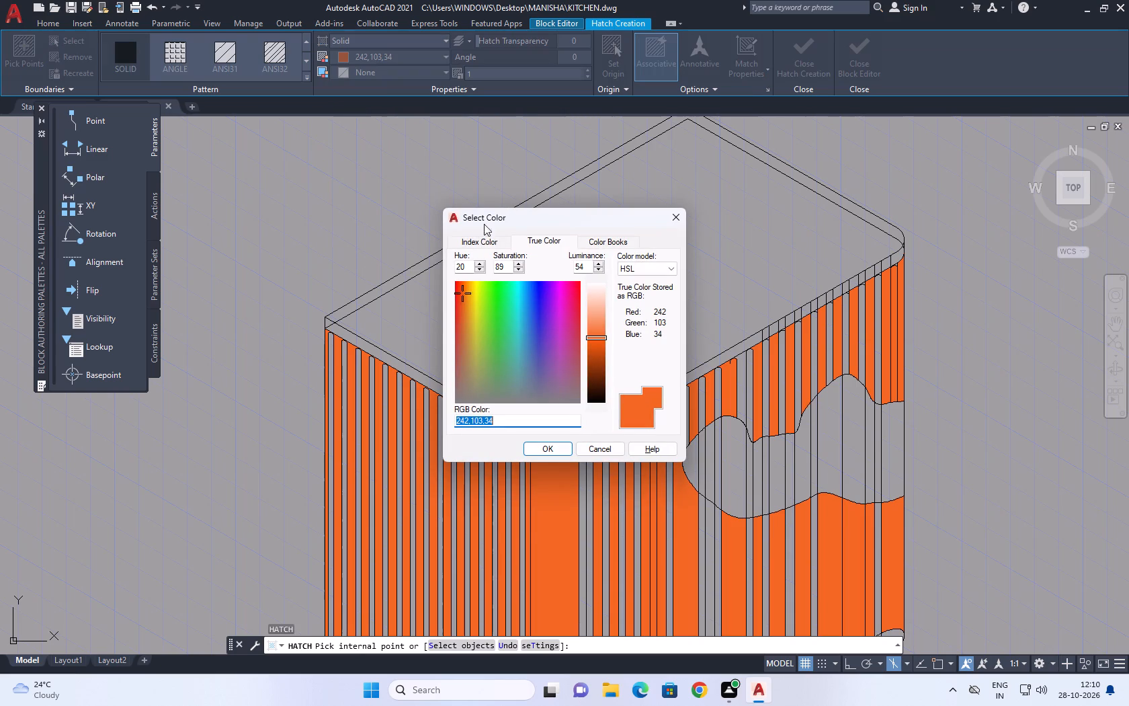
{"action": "left_click", "coordinate": [484, 235]}
{"action": "left_click", "coordinate": [592, 383]}
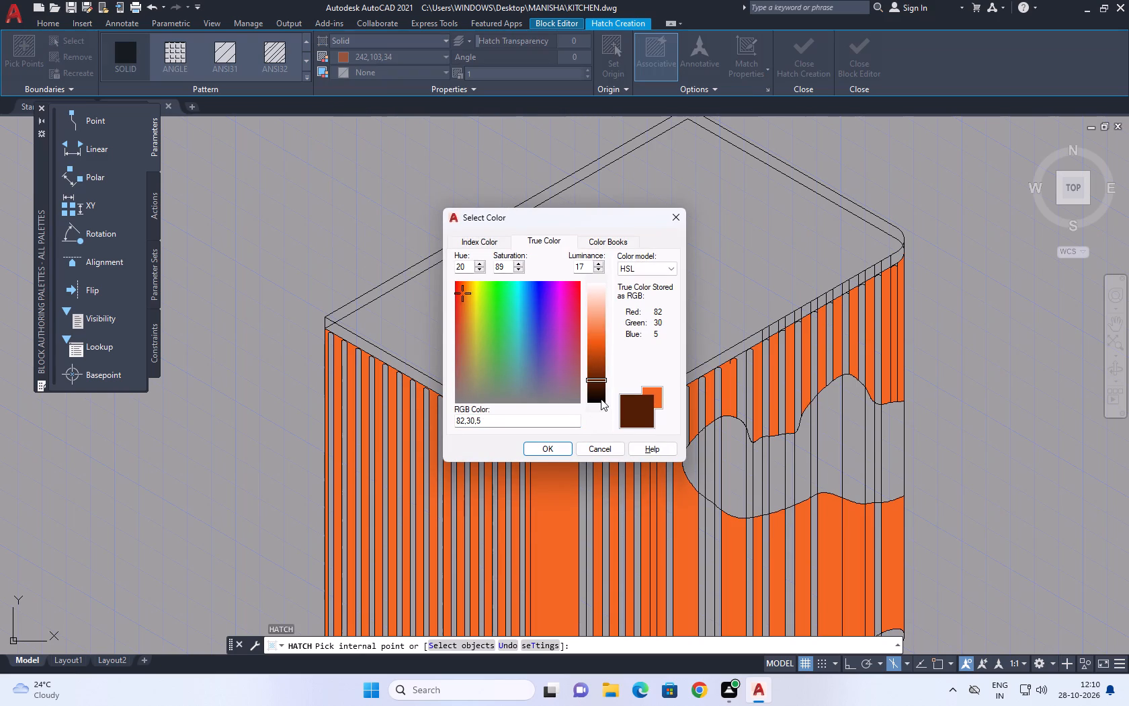
{"action": "left_click", "coordinate": [593, 366]}
{"action": "left_click", "coordinate": [544, 450]}
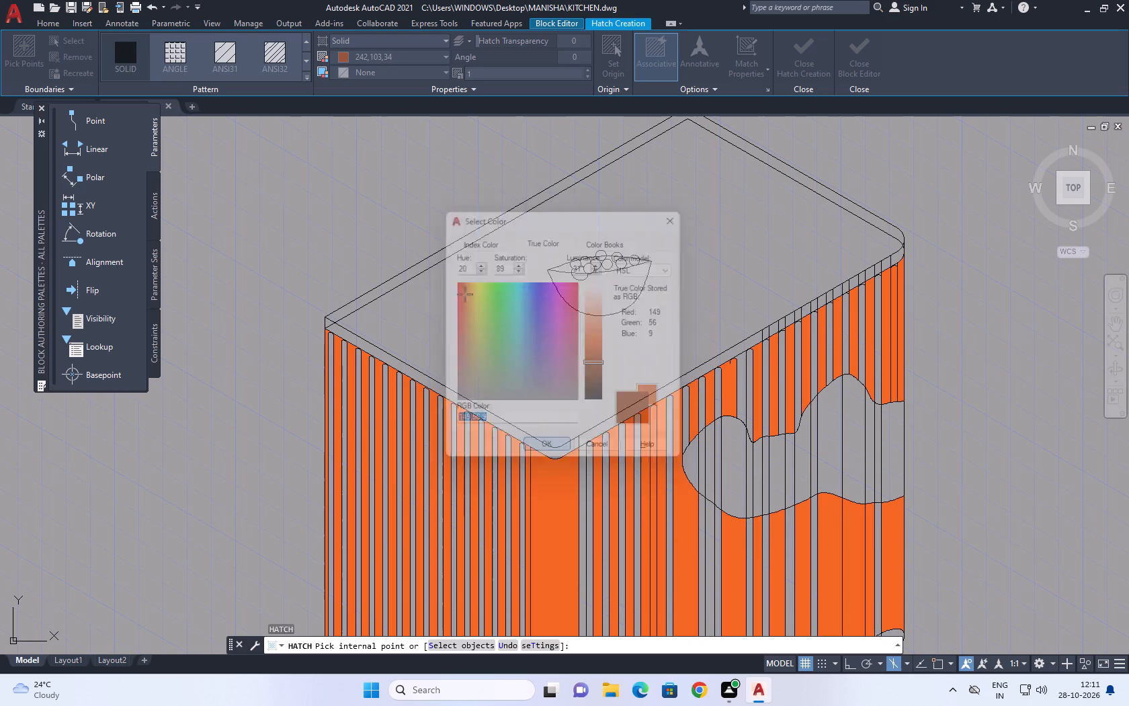
Hatch the first three narrow grey slats at the outer end of the island's left face in solid 149,56,9.
{"action": "scroll", "coordinate": [324, 370], "scroll_direction": "up", "scroll_amount": 2}
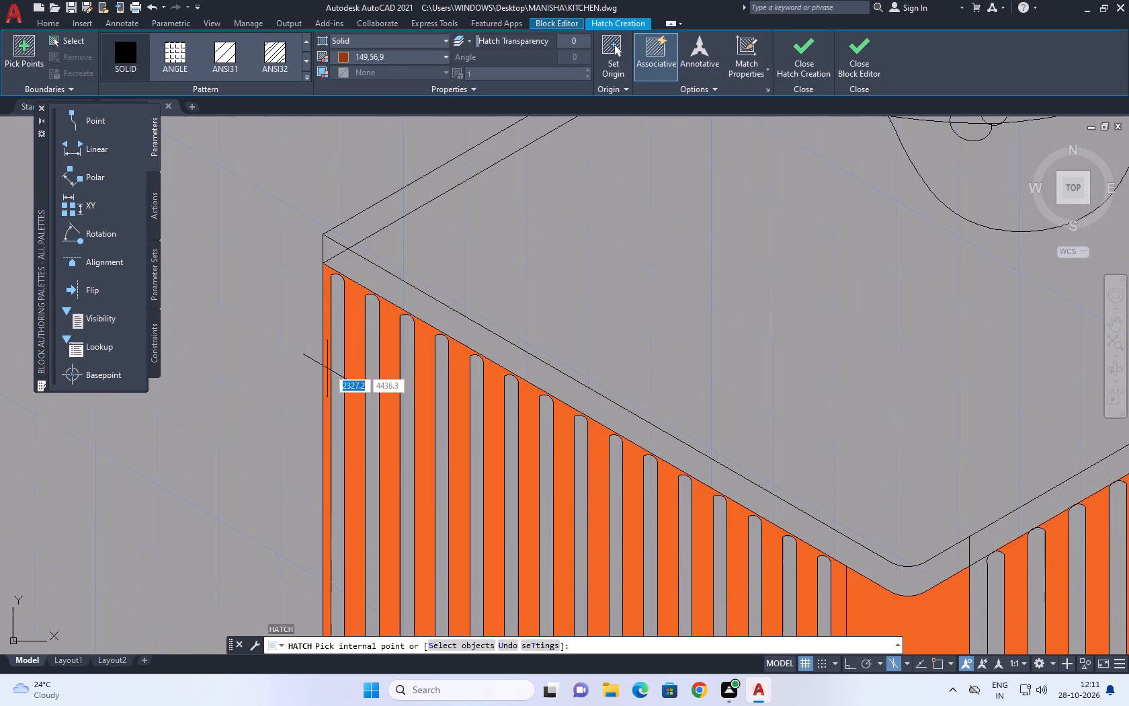
{"action": "left_click", "coordinate": [345, 356]}
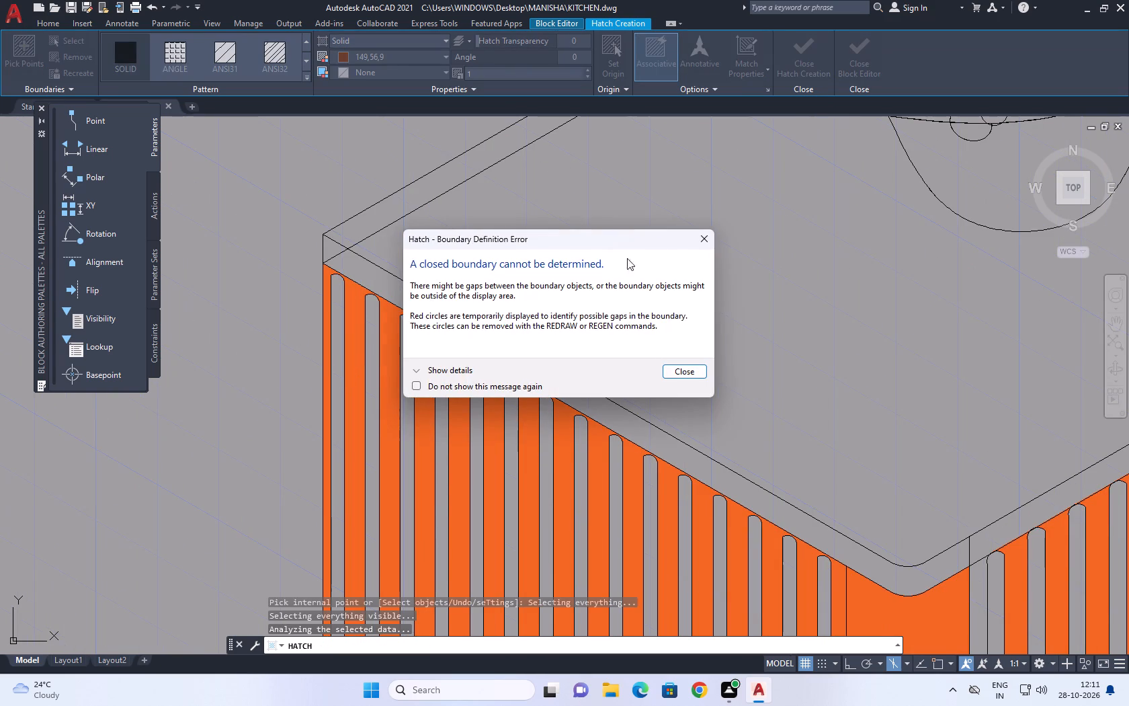
{"action": "left_click", "coordinate": [705, 243]}
{"action": "scroll", "coordinate": [524, 227], "scroll_direction": "down", "scroll_amount": 2}
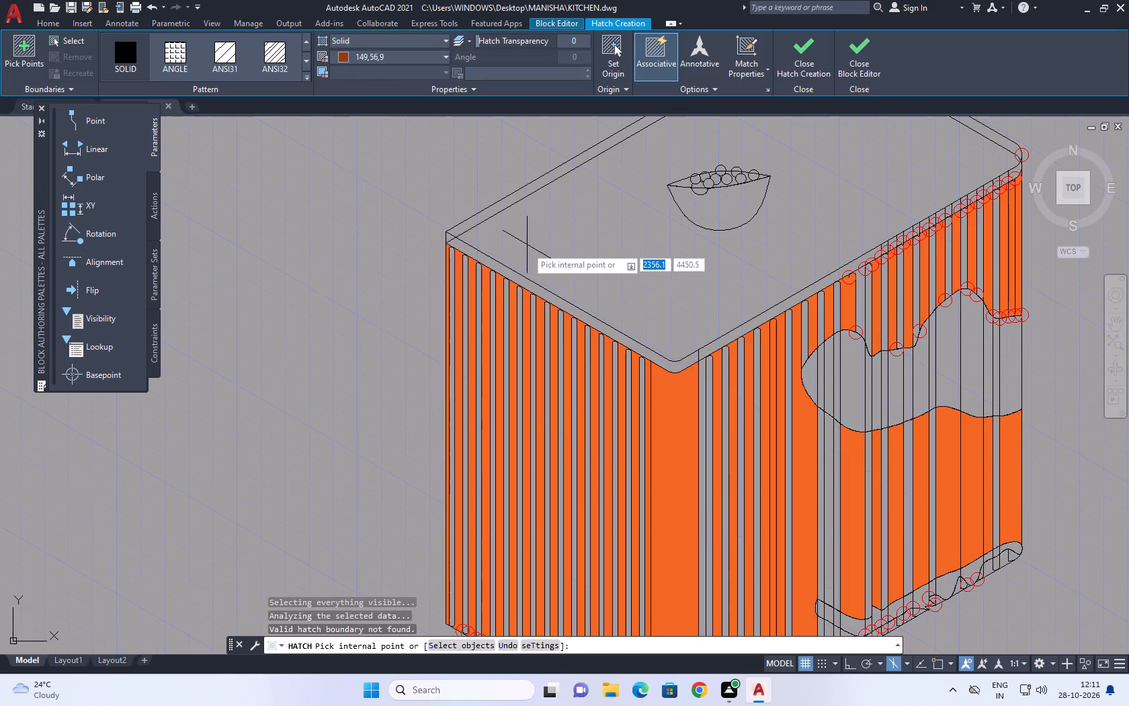
{"action": "left_click", "coordinate": [451, 306]}
{"action": "middle_click_drag", "start_coordinate": [454, 312], "coordinate": [525, 139]}
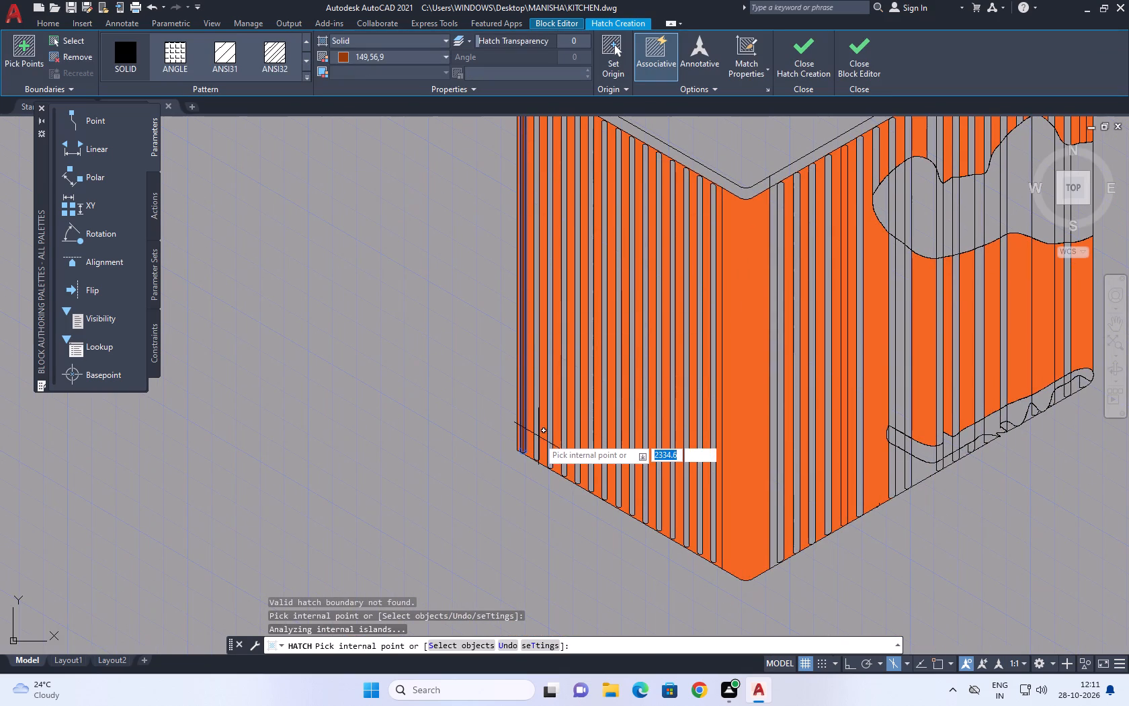
{"action": "scroll", "coordinate": [538, 445], "scroll_direction": "up", "scroll_amount": 1}
{"action": "left_click", "coordinate": [535, 437]}
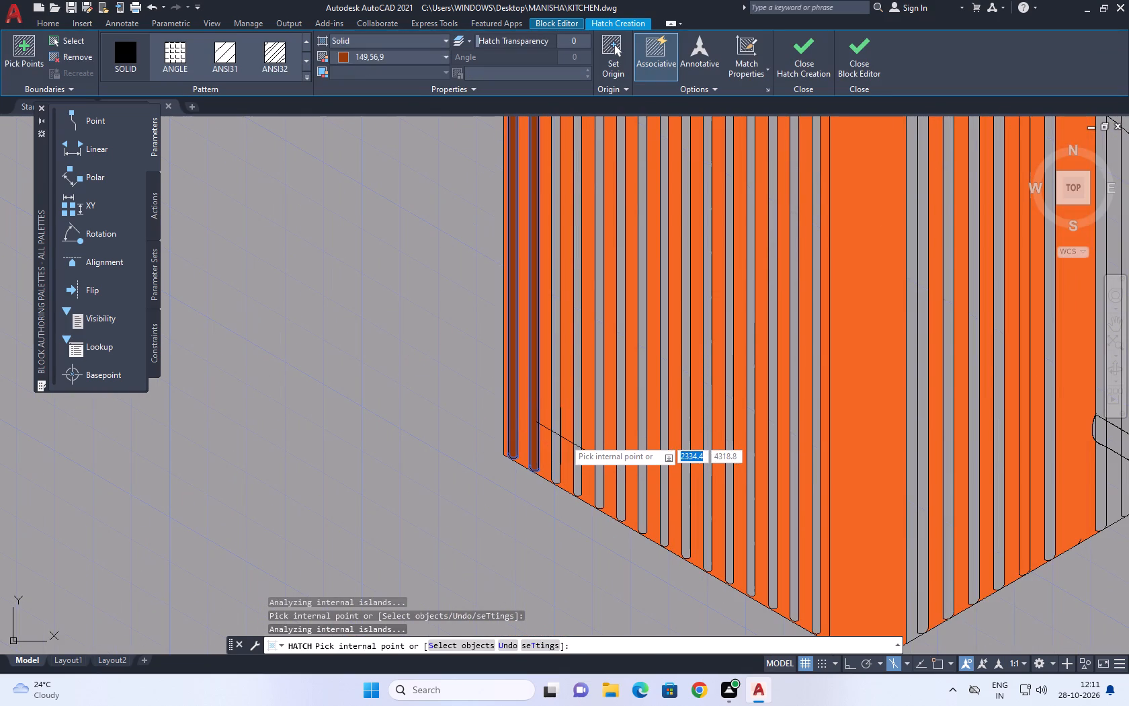
{"action": "left_click", "coordinate": [552, 439]}
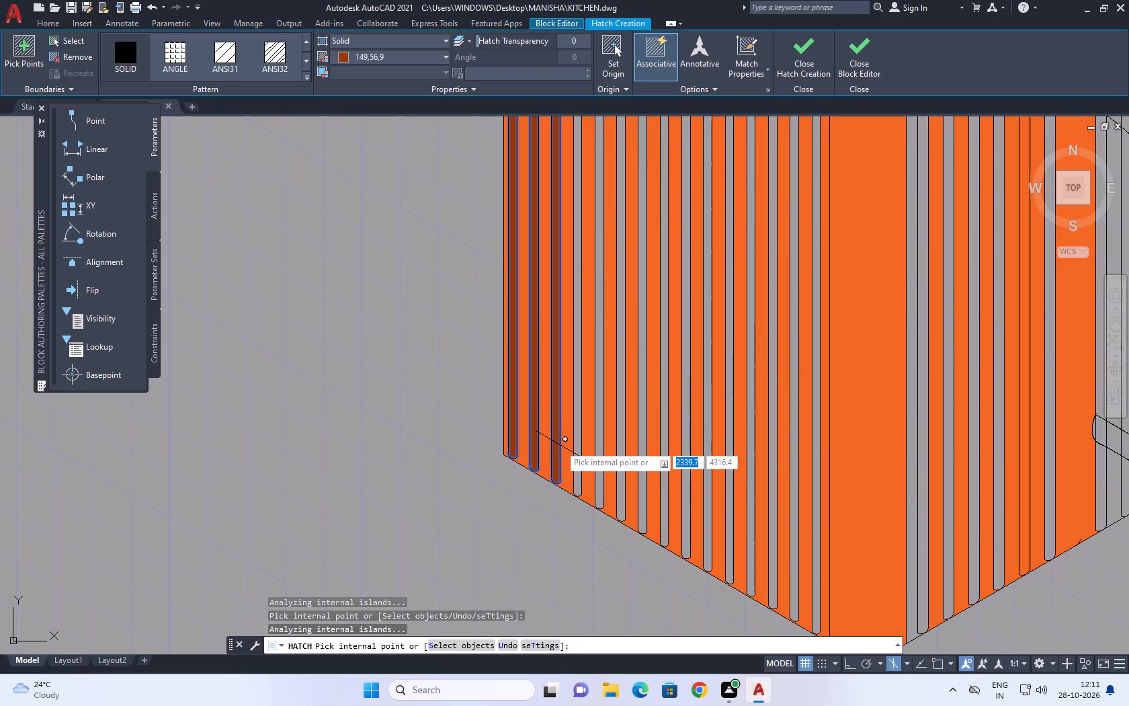
{"action": "key", "text": "space"}
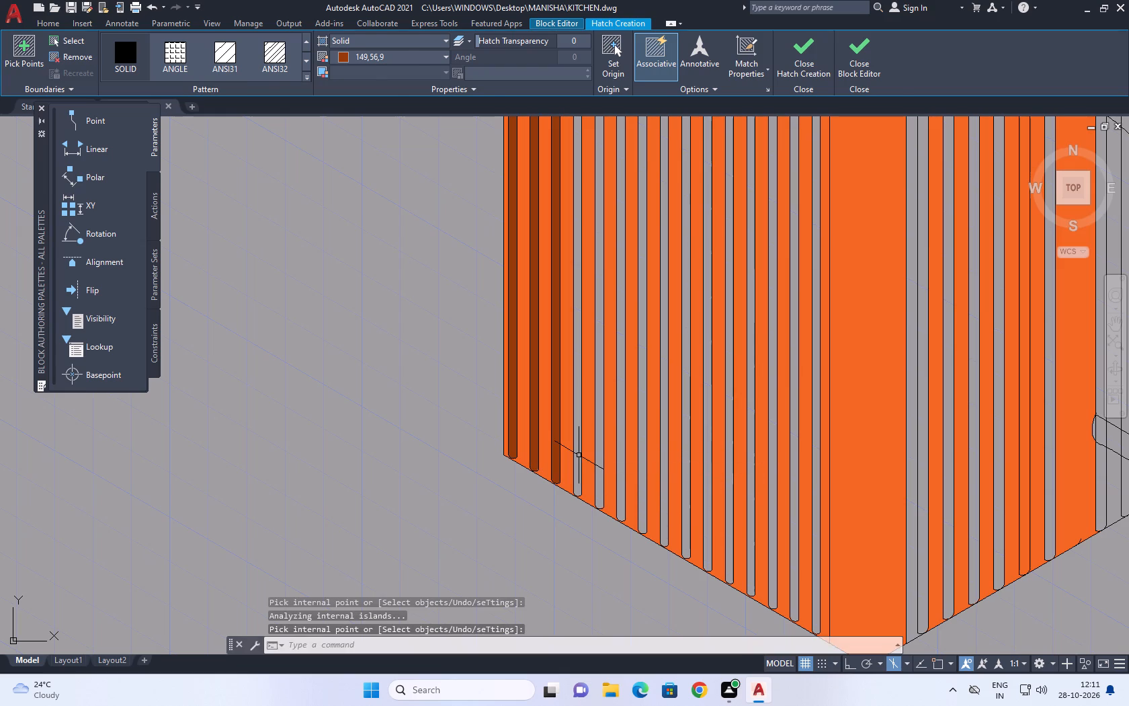
Hatch the next ten narrow grey slats on the left face, working towards the front corner, in solid 149,56,9.
{"action": "key", "text": "space"}
{"action": "left_click", "coordinate": [579, 459]}
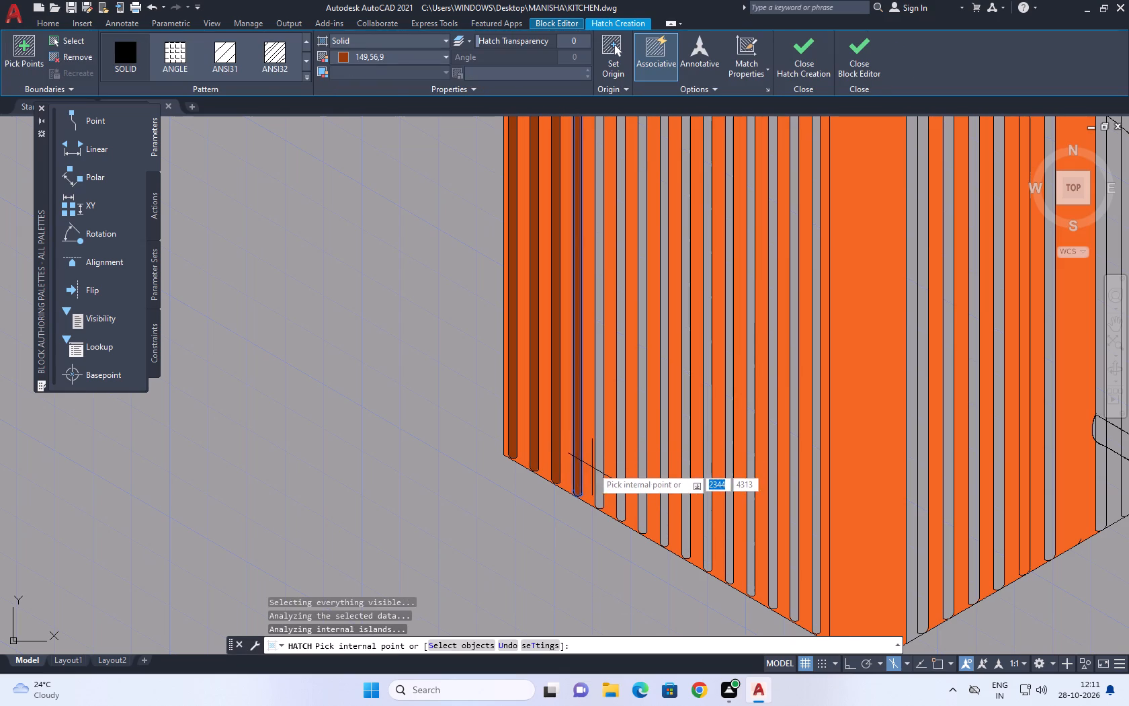
{"action": "left_click", "coordinate": [599, 474]}
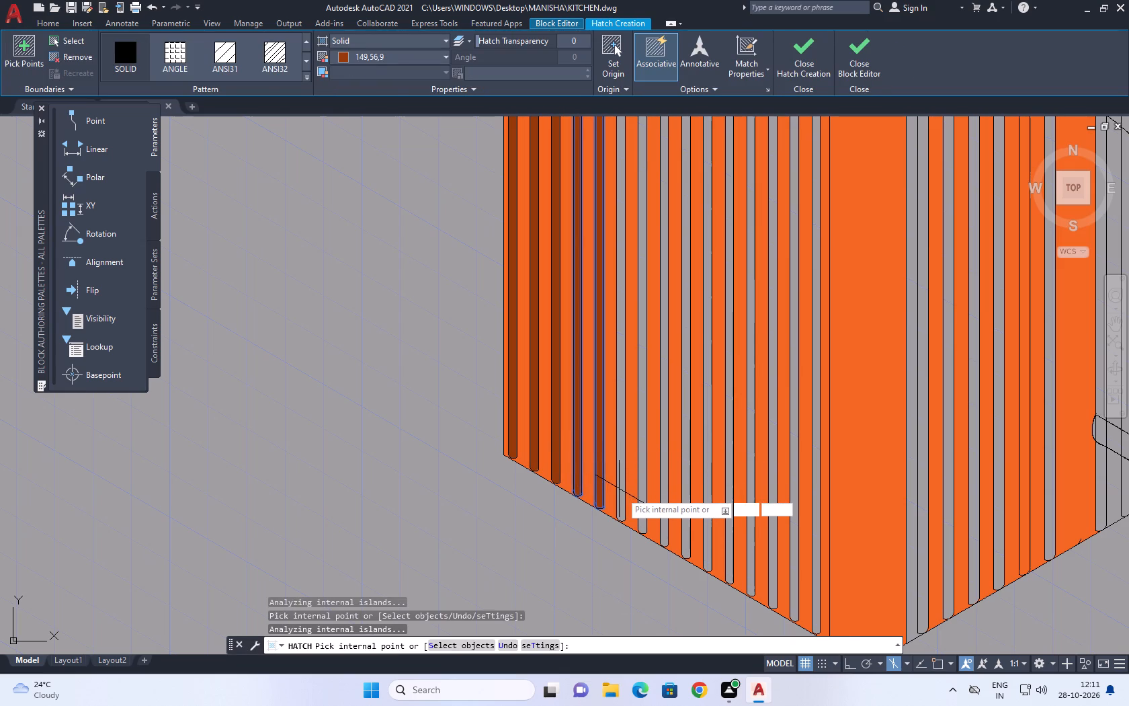
{"action": "left_click", "coordinate": [621, 492]}
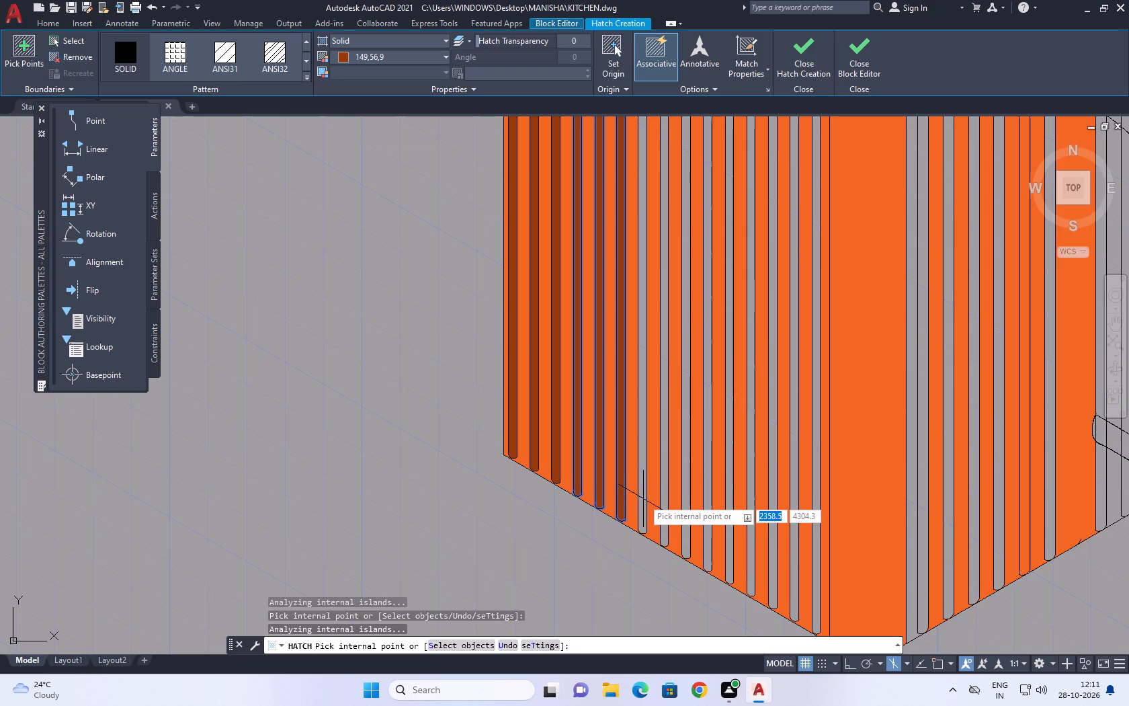
{"action": "left_click", "coordinate": [643, 499]}
{"action": "left_click", "coordinate": [664, 506]}
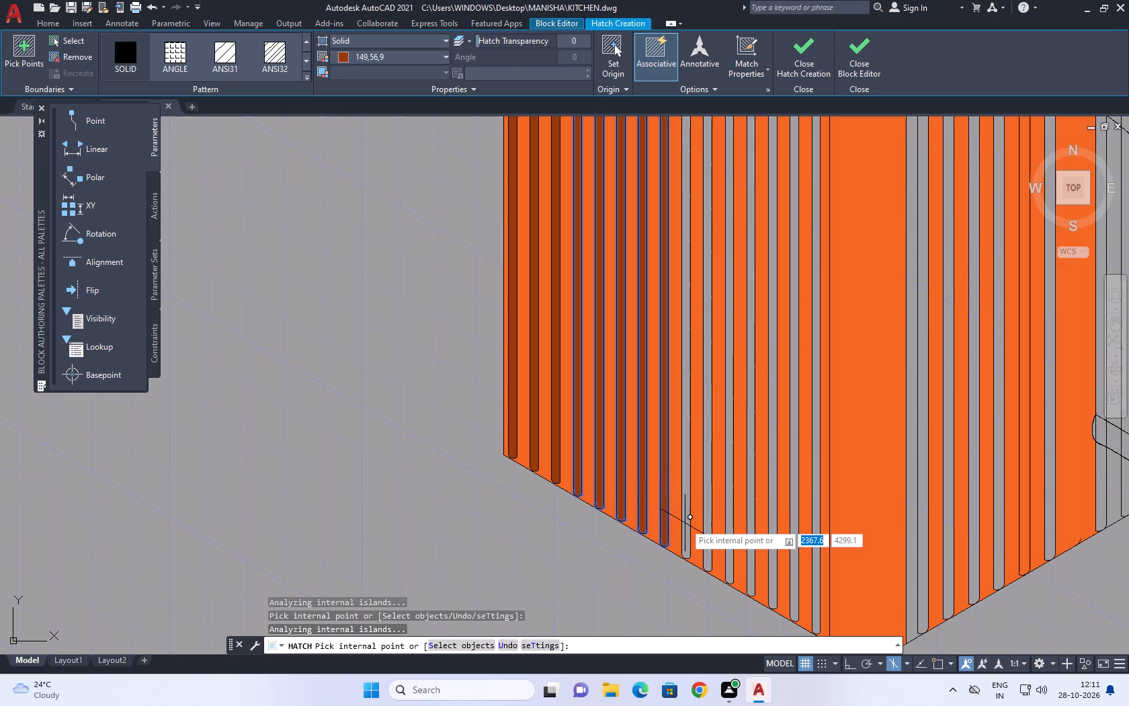
{"action": "left_click", "coordinate": [685, 523]}
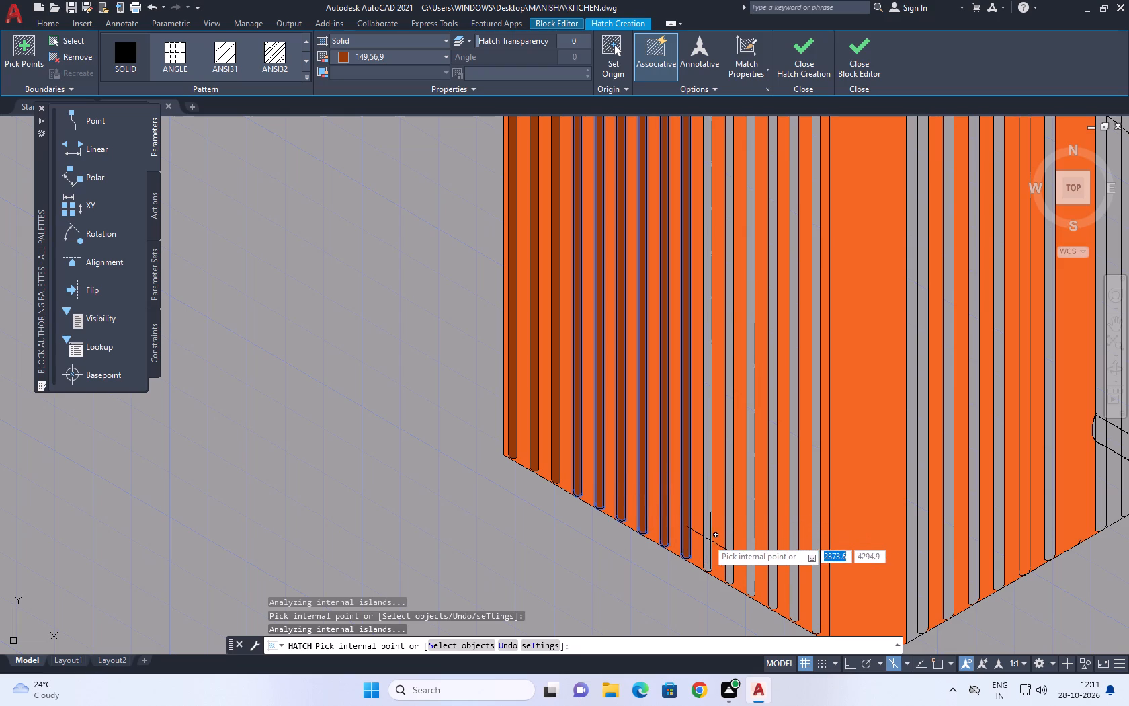
{"action": "left_click", "coordinate": [707, 539]}
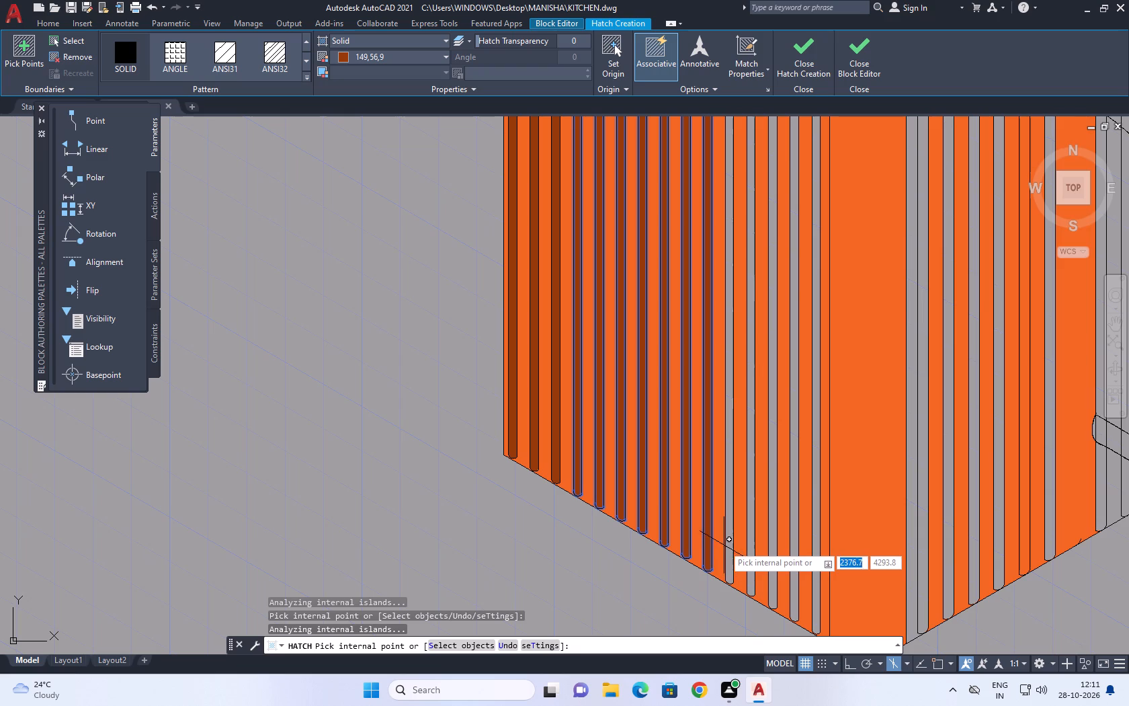
{"action": "left_click", "coordinate": [730, 549]}
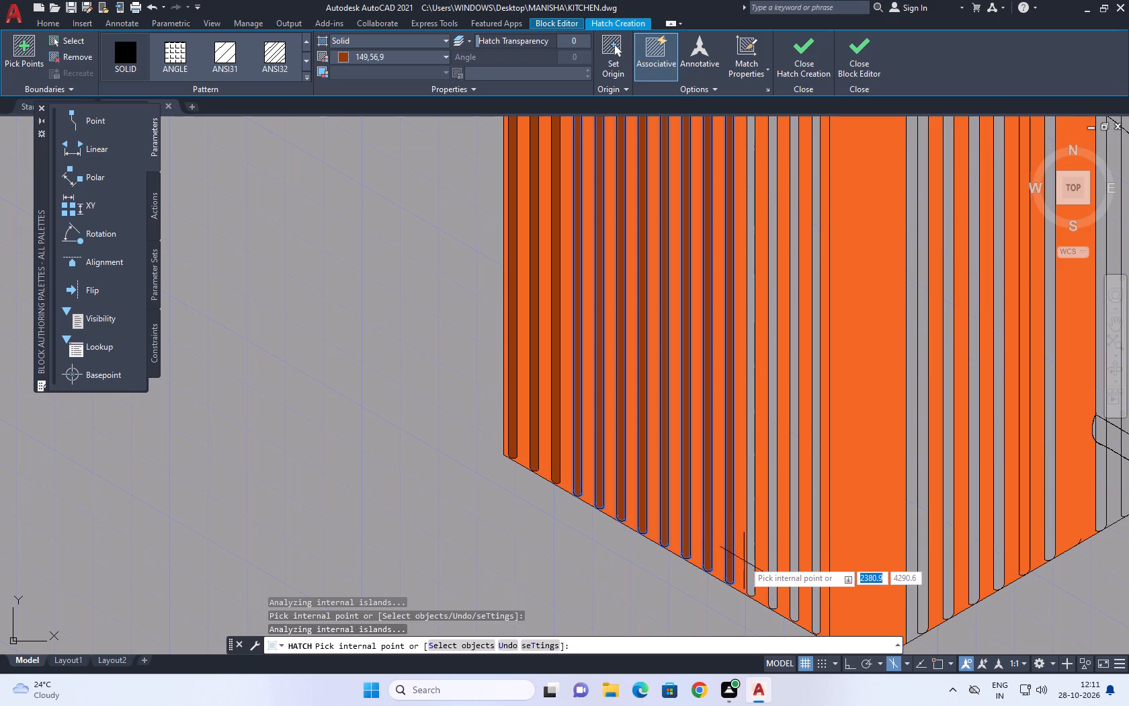
{"action": "left_click", "coordinate": [751, 571]}
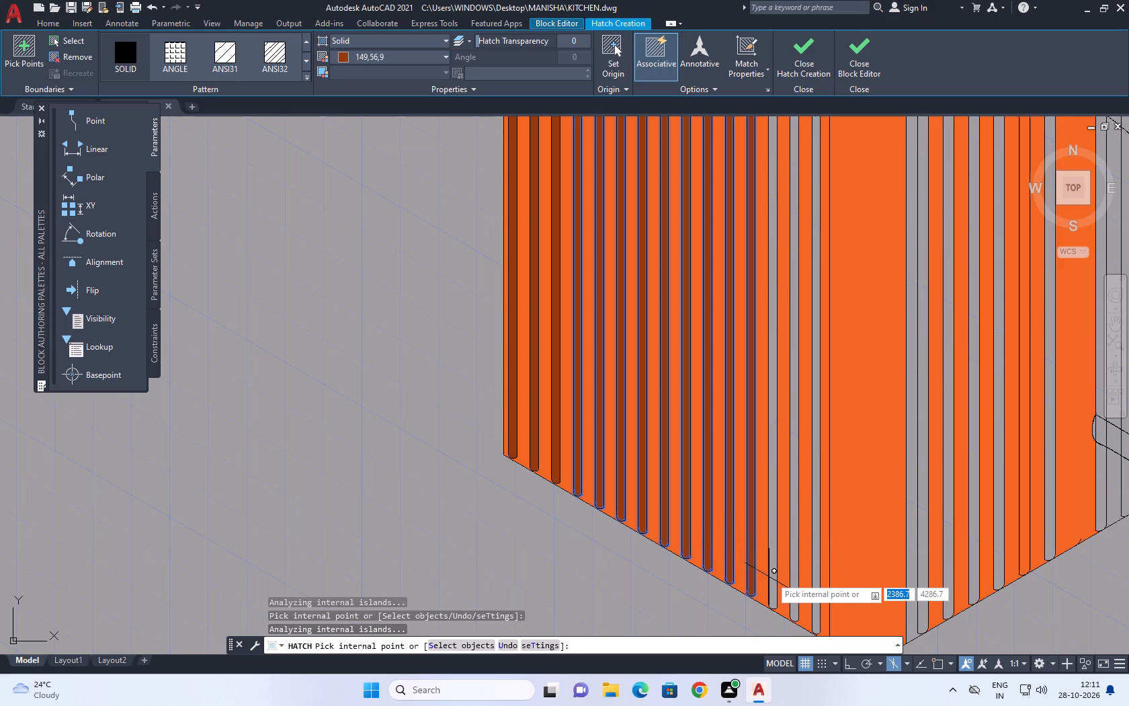
{"action": "left_click", "coordinate": [773, 577]}
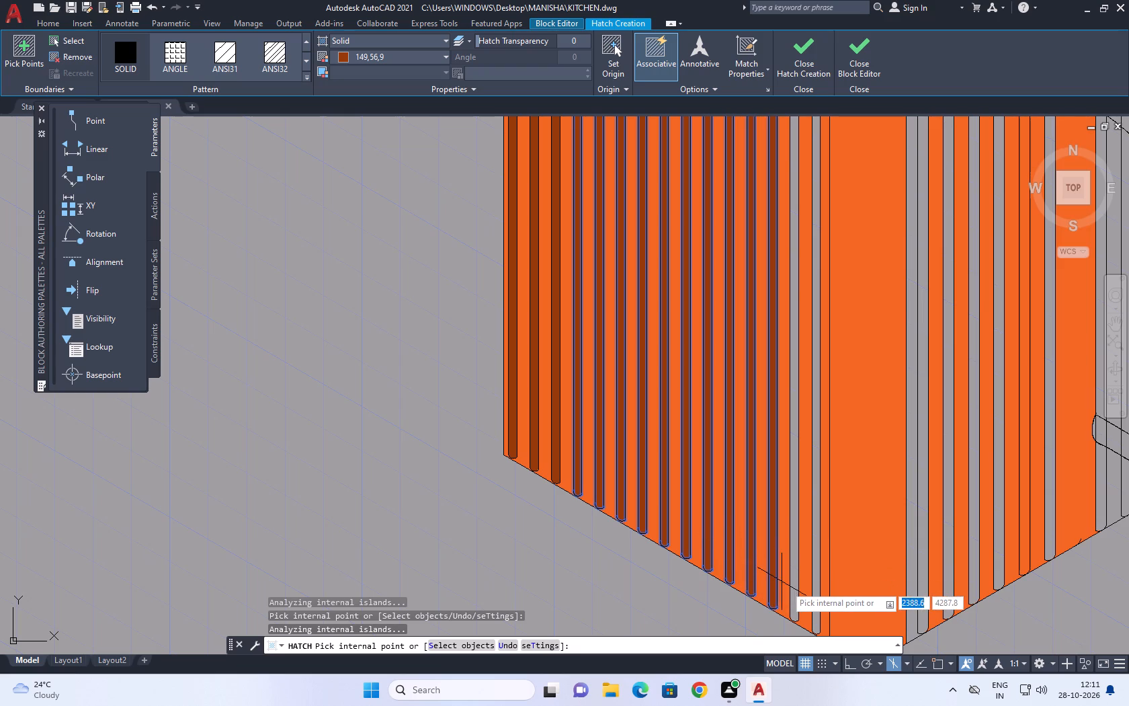
{"action": "left_click", "coordinate": [798, 590]}
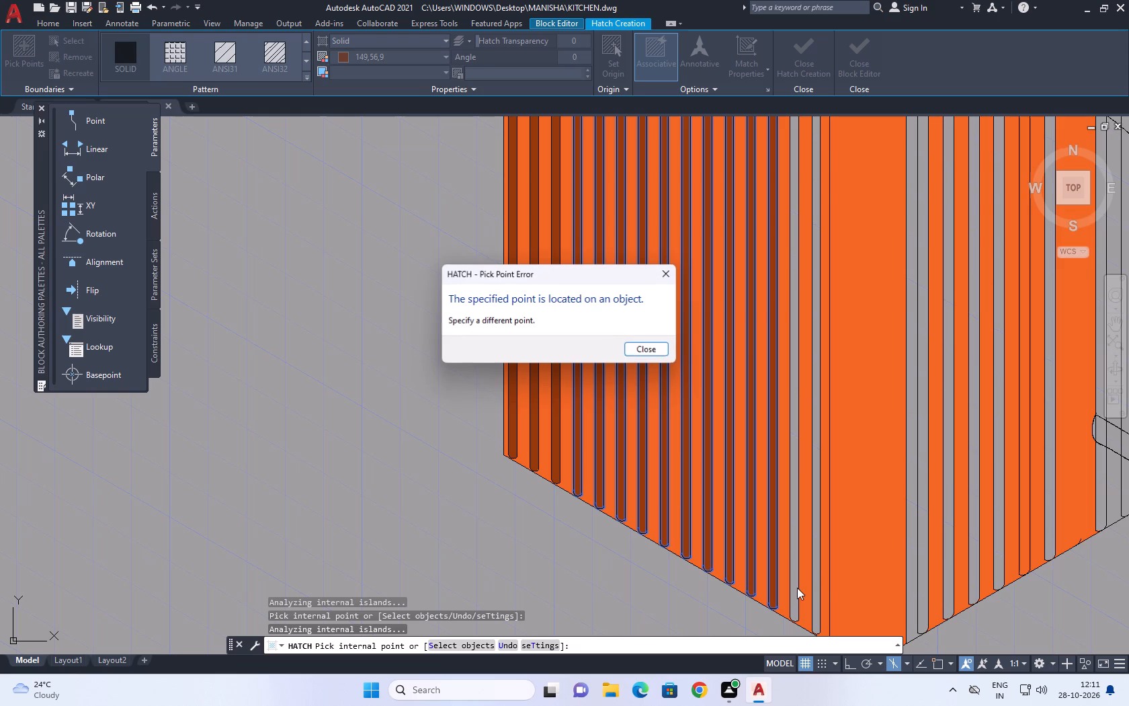
{"action": "left_click", "coordinate": [671, 271]}
{"action": "key", "text": "space"}
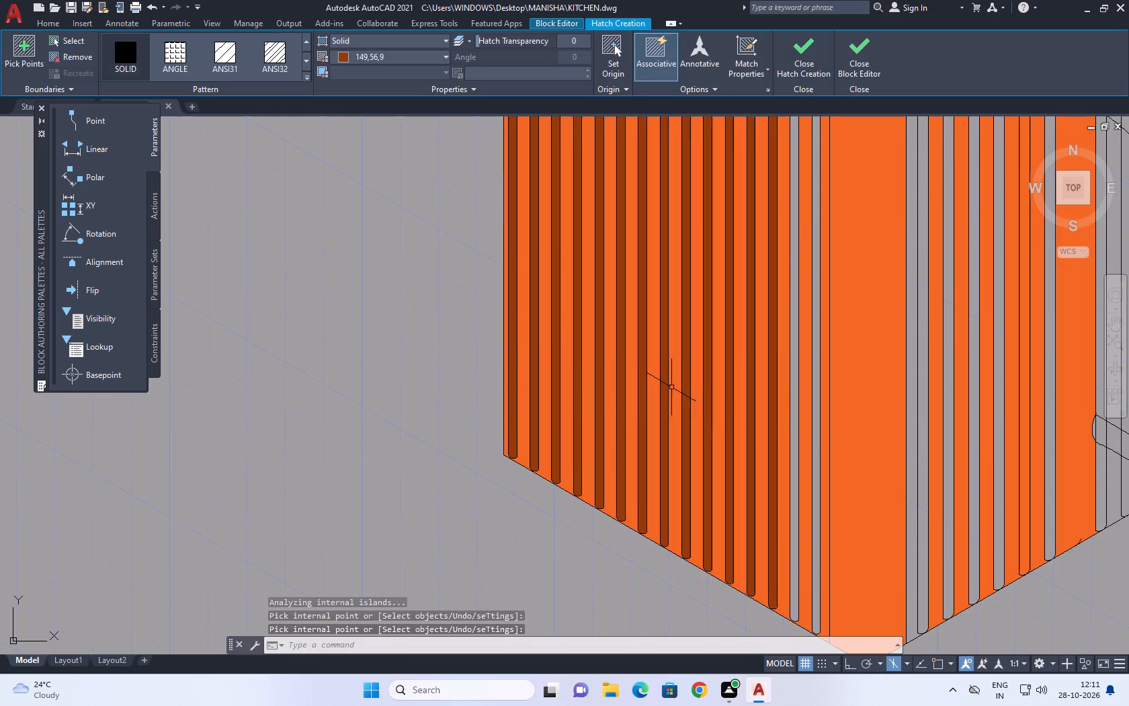
Hatch the last two narrow grey slats of the left face, beside the front corner, in solid 149,56,9.
{"action": "middle_click_drag", "start_coordinate": [784, 472], "coordinate": [616, 446]}
{"action": "key", "text": "space"}
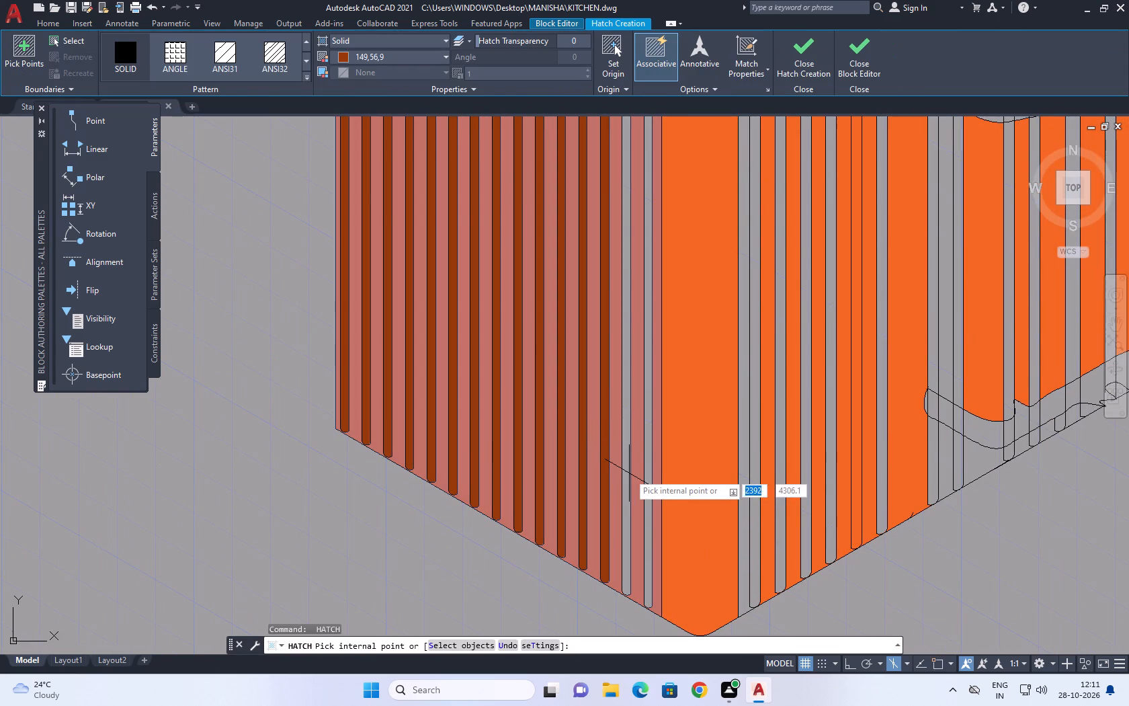
{"action": "left_click", "coordinate": [628, 477]}
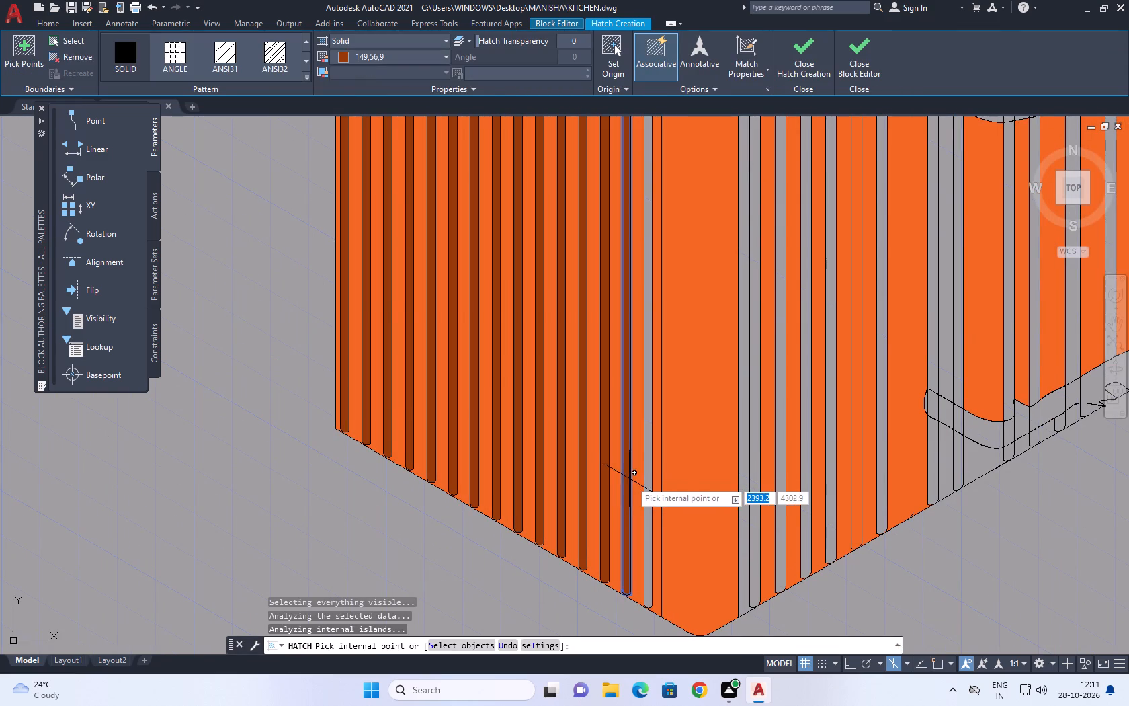
{"action": "left_click", "coordinate": [649, 494]}
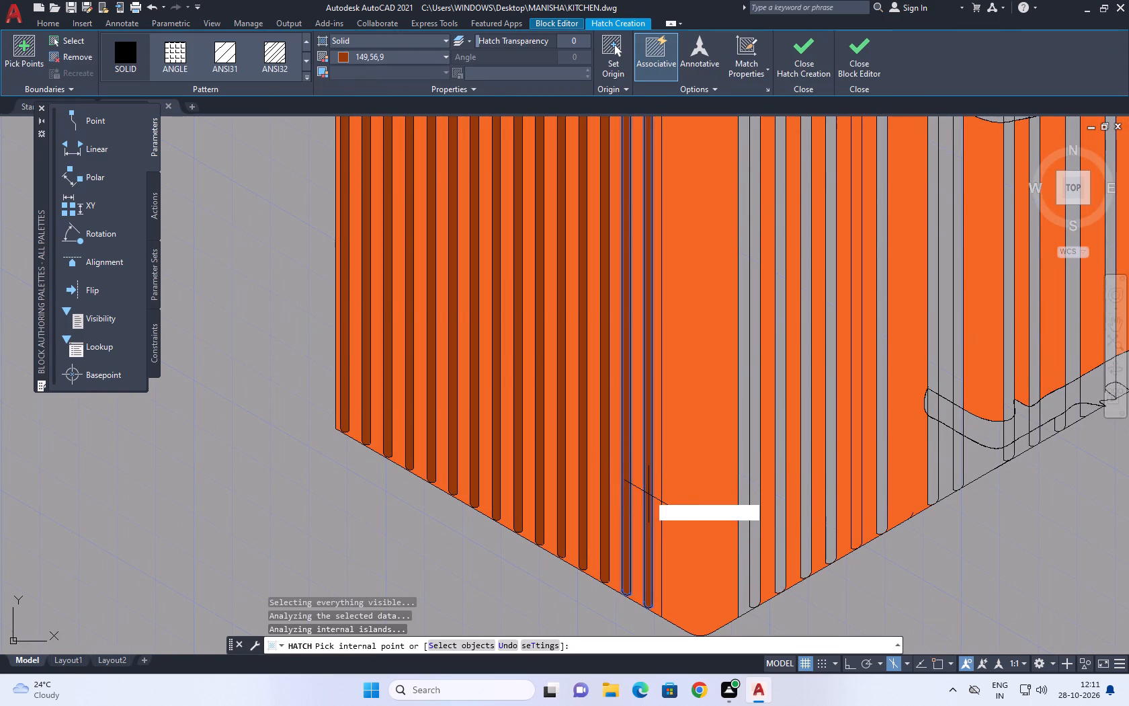
{"action": "left_click", "coordinate": [743, 489]}
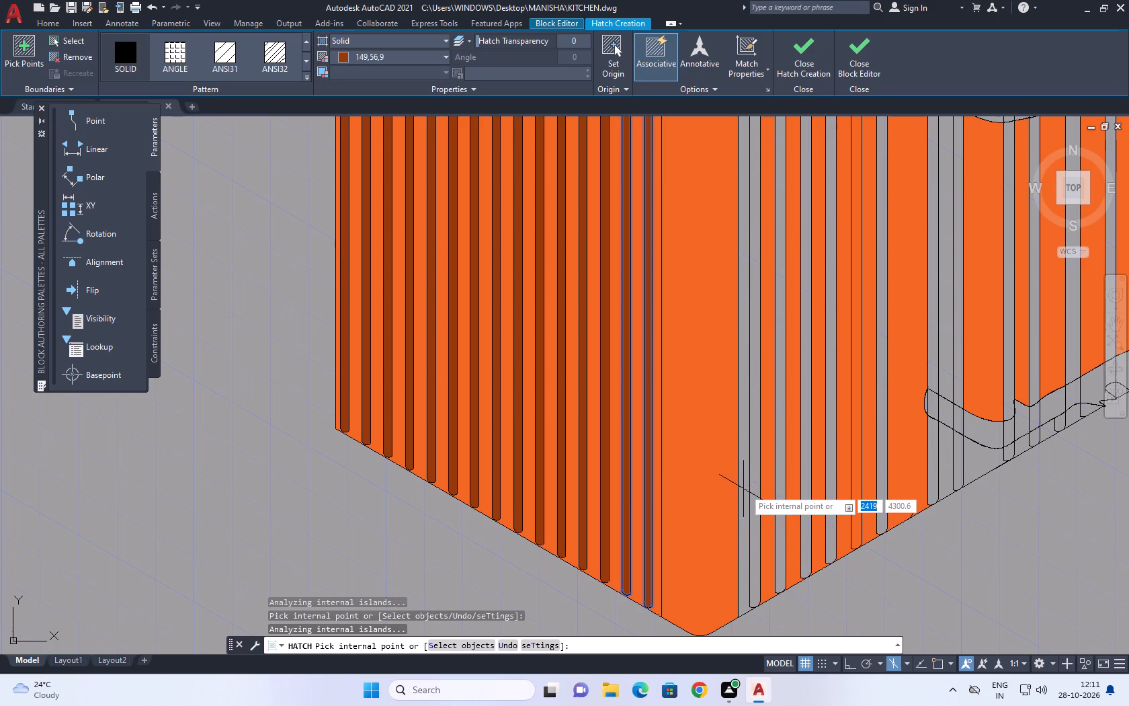
{"action": "scroll", "coordinate": [746, 458], "scroll_direction": "down", "scroll_amount": 4}
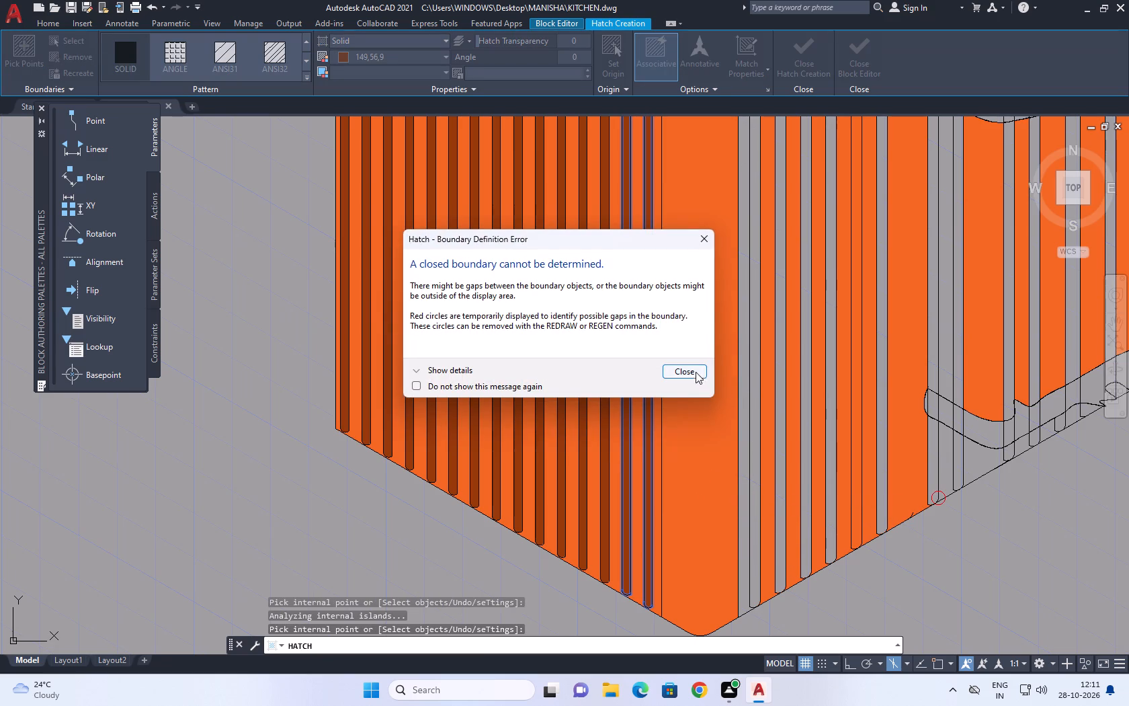
{"action": "left_click", "coordinate": [696, 372]}
{"action": "key", "text": "space"}
Hatch the narrow slats on the right face from the front corner up to the middle break, including the wider strip there, in solid 149,56,9.
{"action": "scroll", "coordinate": [716, 436], "scroll_direction": "down", "scroll_amount": 3}
{"action": "middle_click_drag", "start_coordinate": [755, 377], "coordinate": [692, 392]}
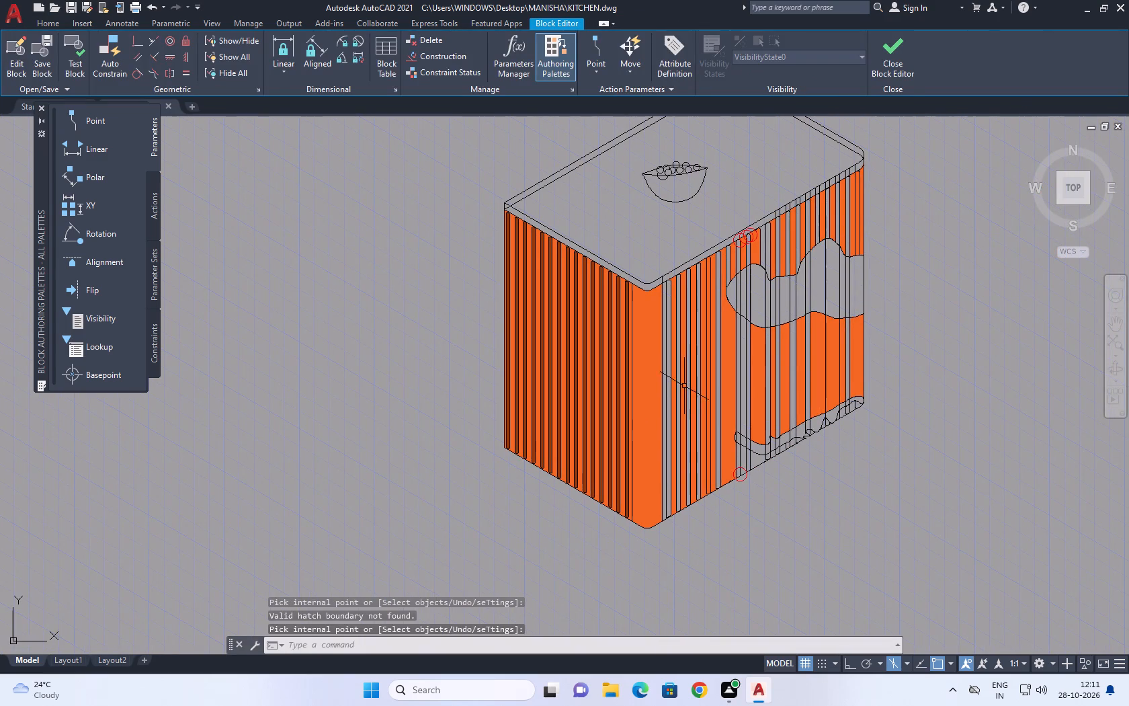
{"action": "key", "text": "space"}
{"action": "left_click", "coordinate": [669, 426]}
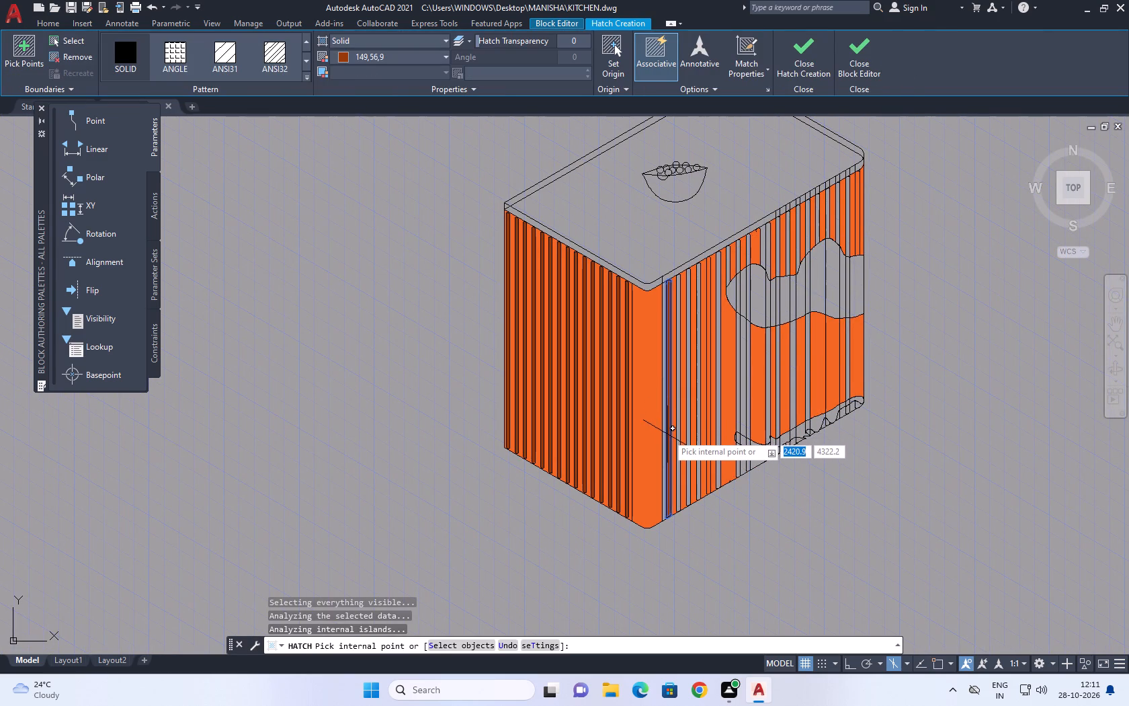
{"action": "left_click", "coordinate": [665, 448]}
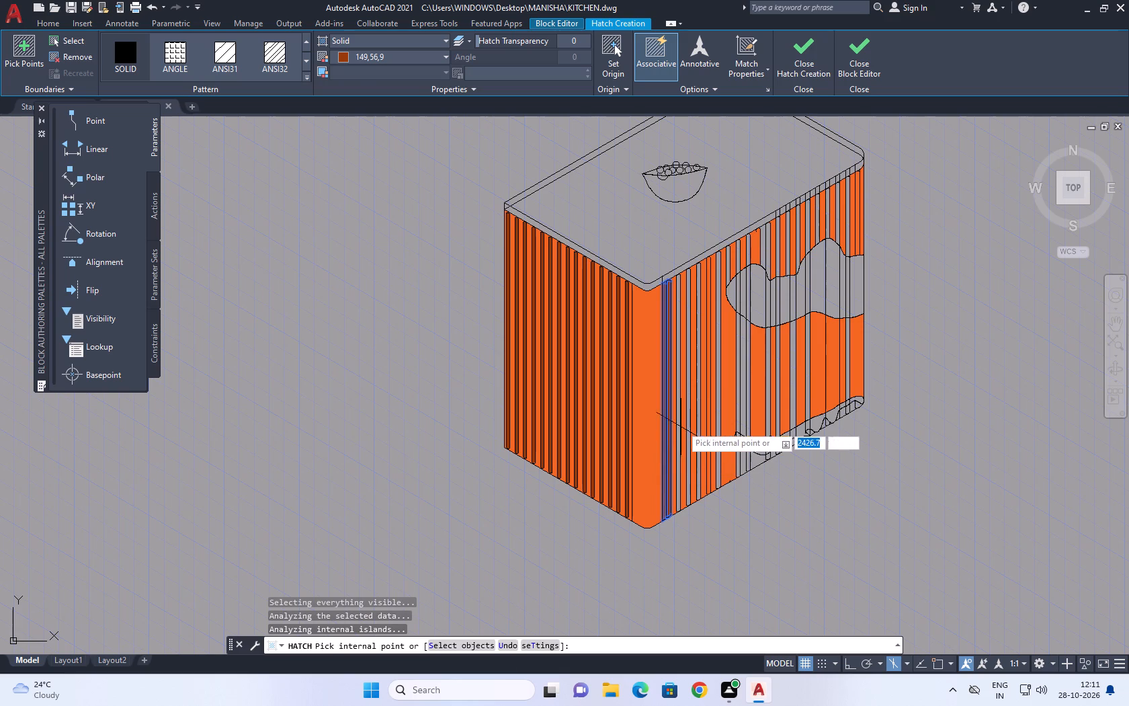
{"action": "left_click", "coordinate": [677, 289]}
{"action": "left_click", "coordinate": [687, 287]}
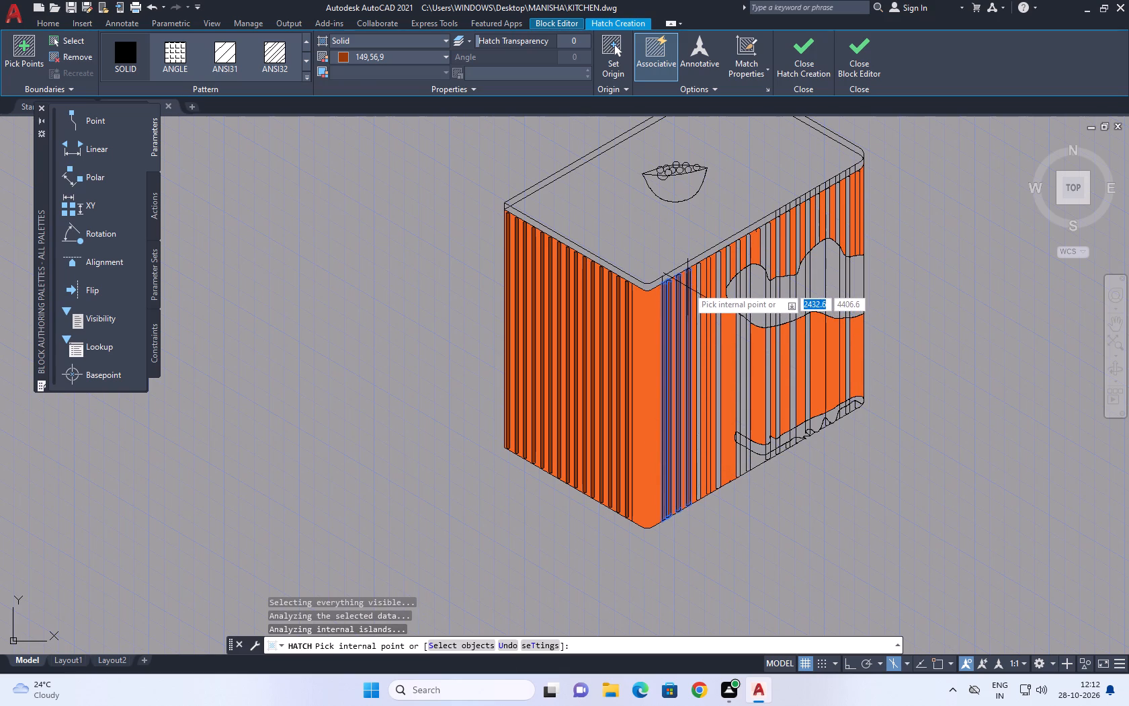
{"action": "left_click", "coordinate": [699, 278]}
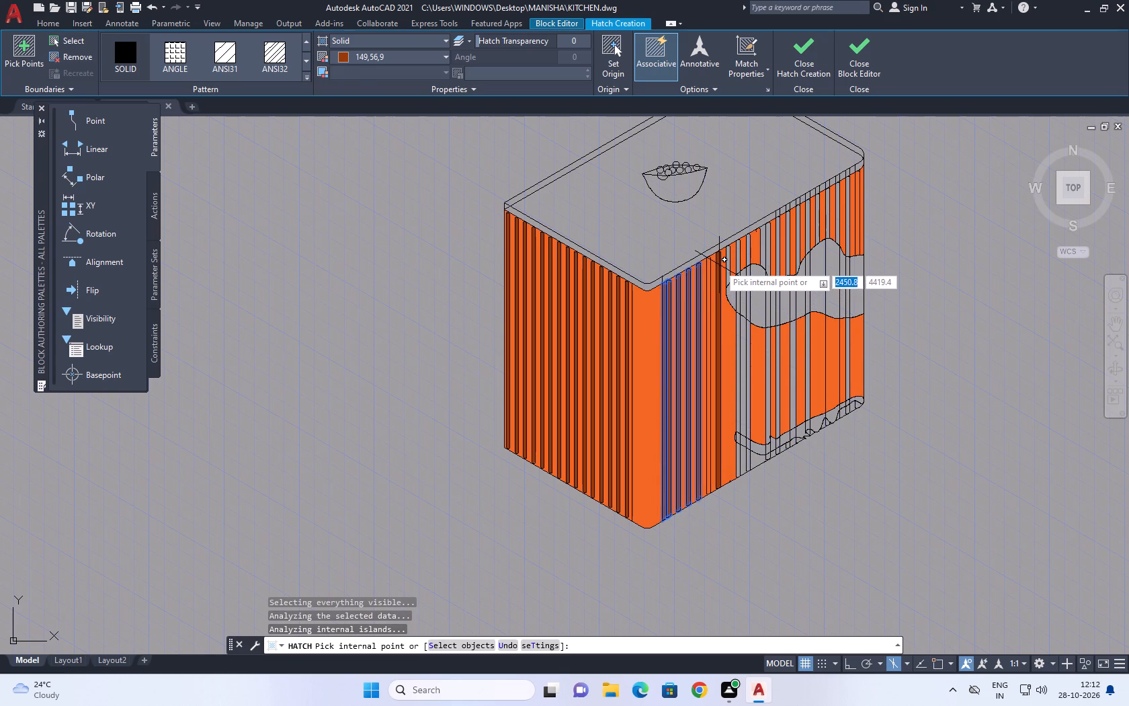
{"action": "left_click", "coordinate": [719, 265]}
{"action": "left_click", "coordinate": [728, 263]}
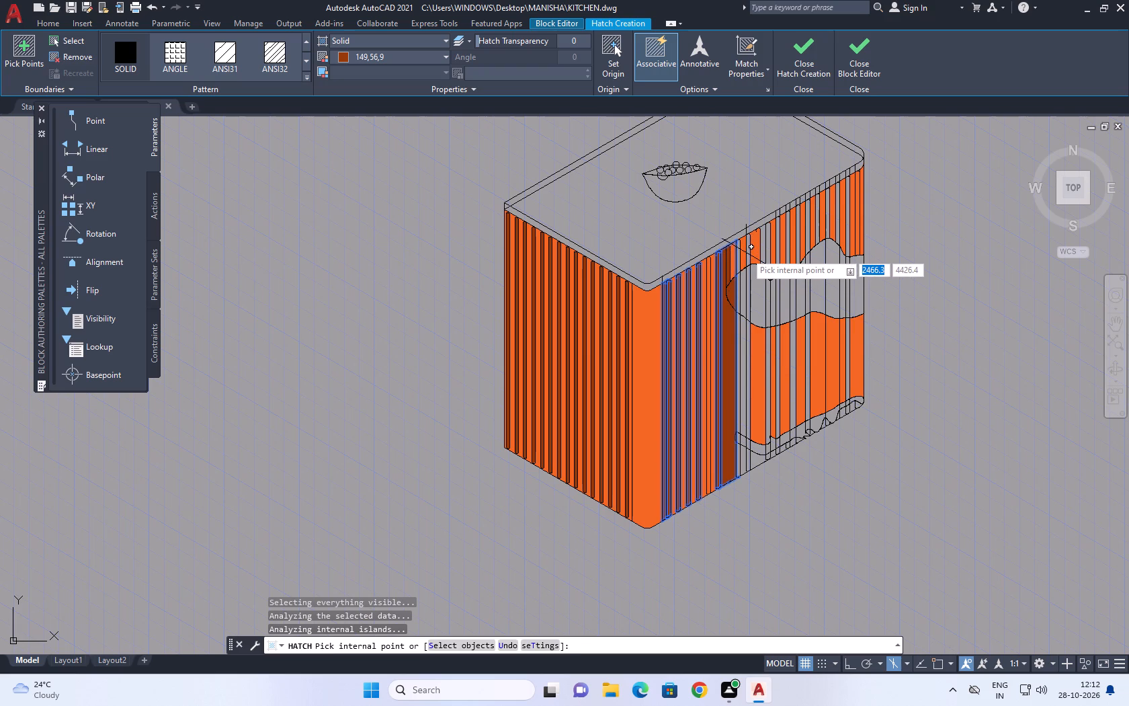
Hatch the next four slat strips over the near part of the right face's middle break in solid 149,56,9.
{"action": "left_click", "coordinate": [747, 252]}
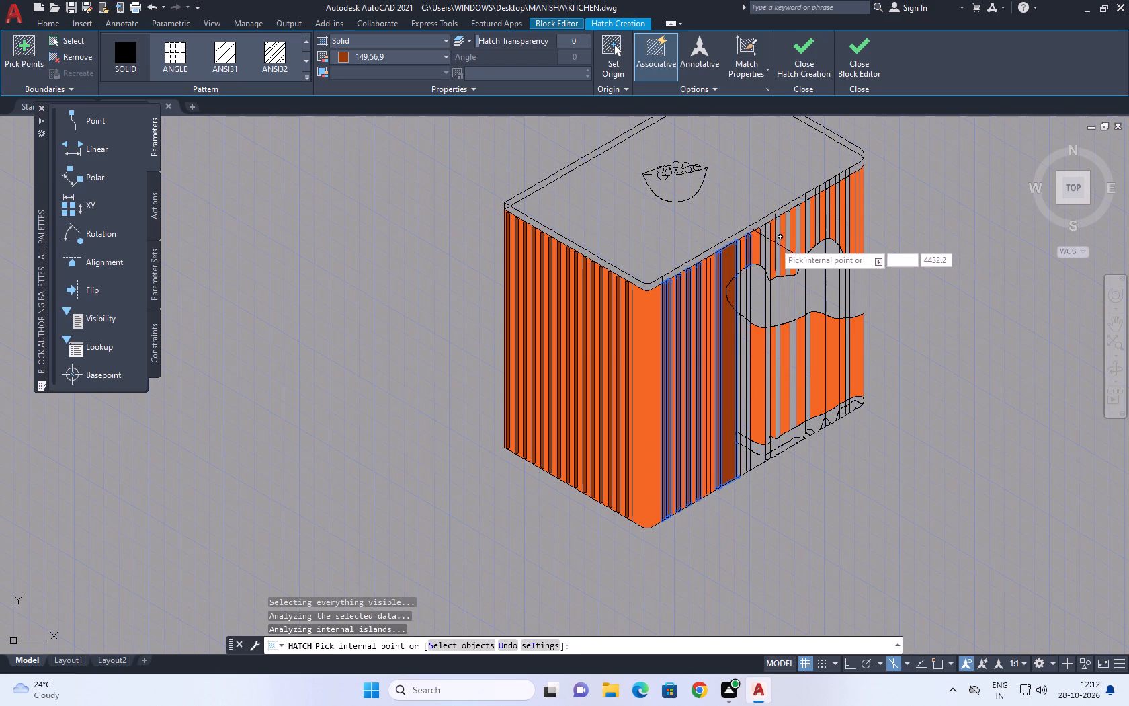
{"action": "left_click", "coordinate": [766, 245]}
{"action": "left_click", "coordinate": [760, 251]}
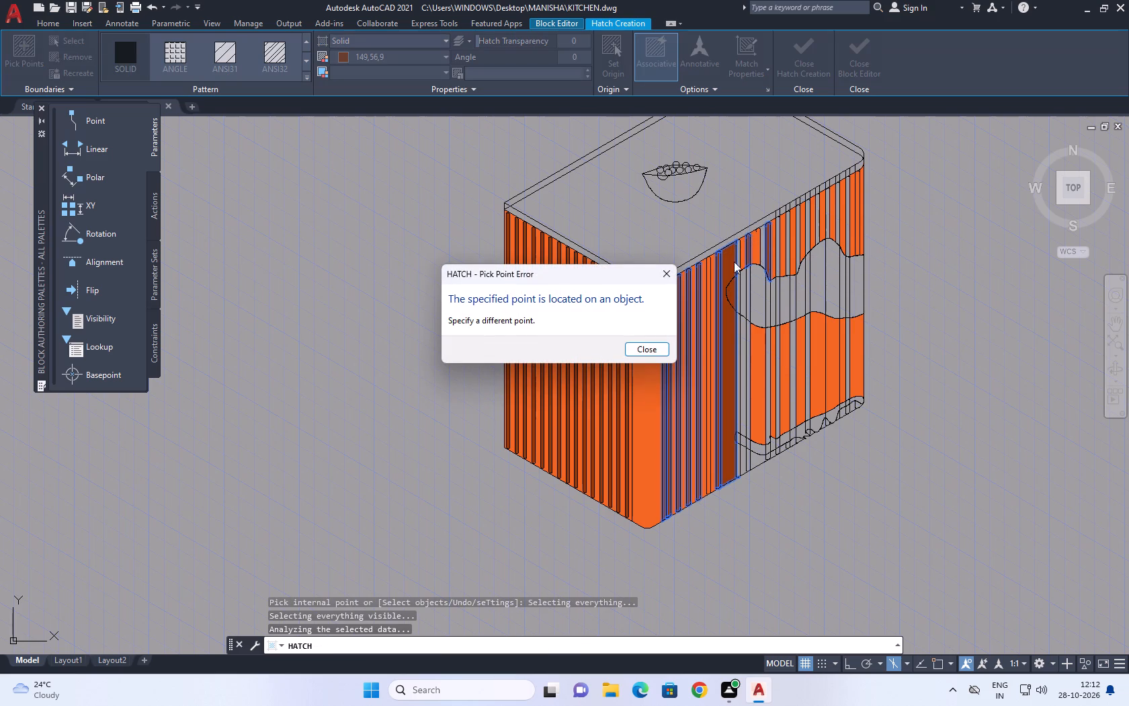
{"action": "left_click", "coordinate": [663, 270]}
{"action": "key", "text": "space"}
{"action": "key", "text": "space"}
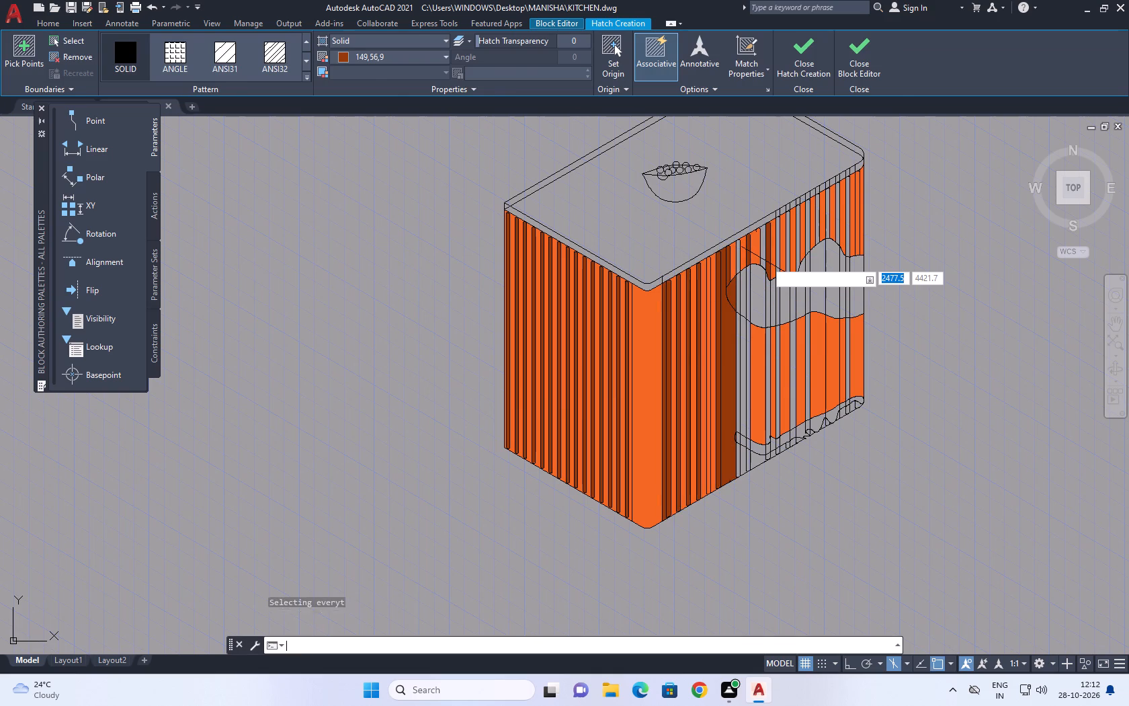
{"action": "left_click", "coordinate": [761, 248]}
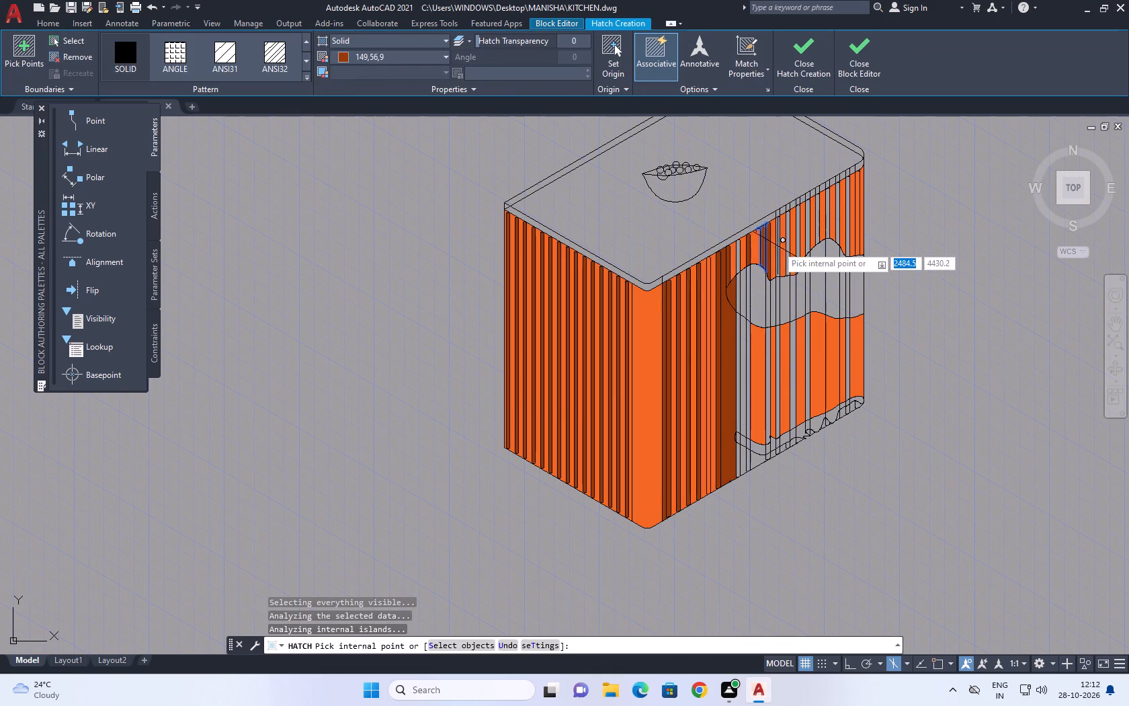
{"action": "left_click", "coordinate": [776, 226]}
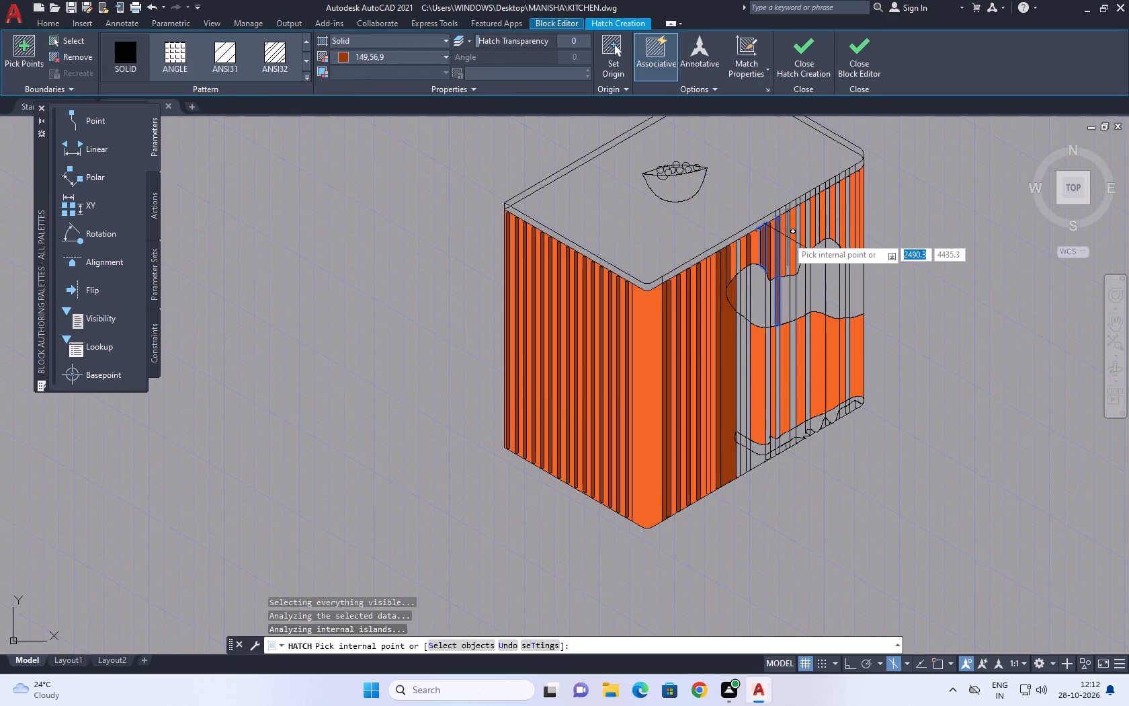
{"action": "left_click", "coordinate": [790, 261]}
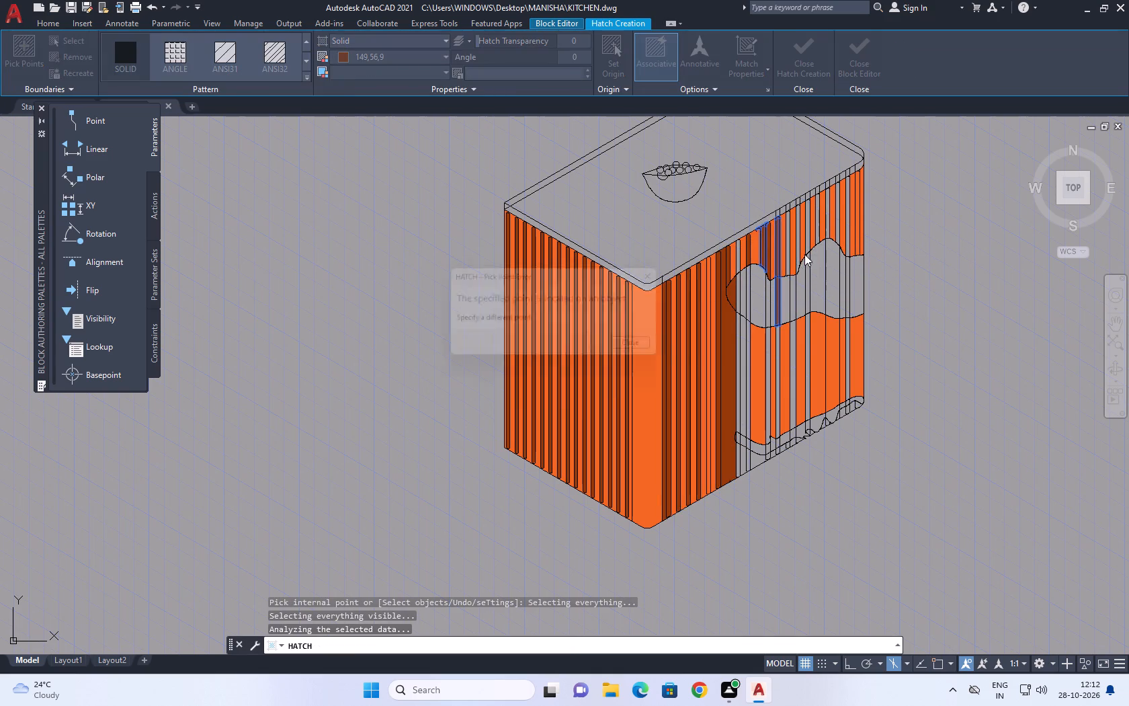
{"action": "key", "text": "space"}
{"action": "key", "text": "space"}
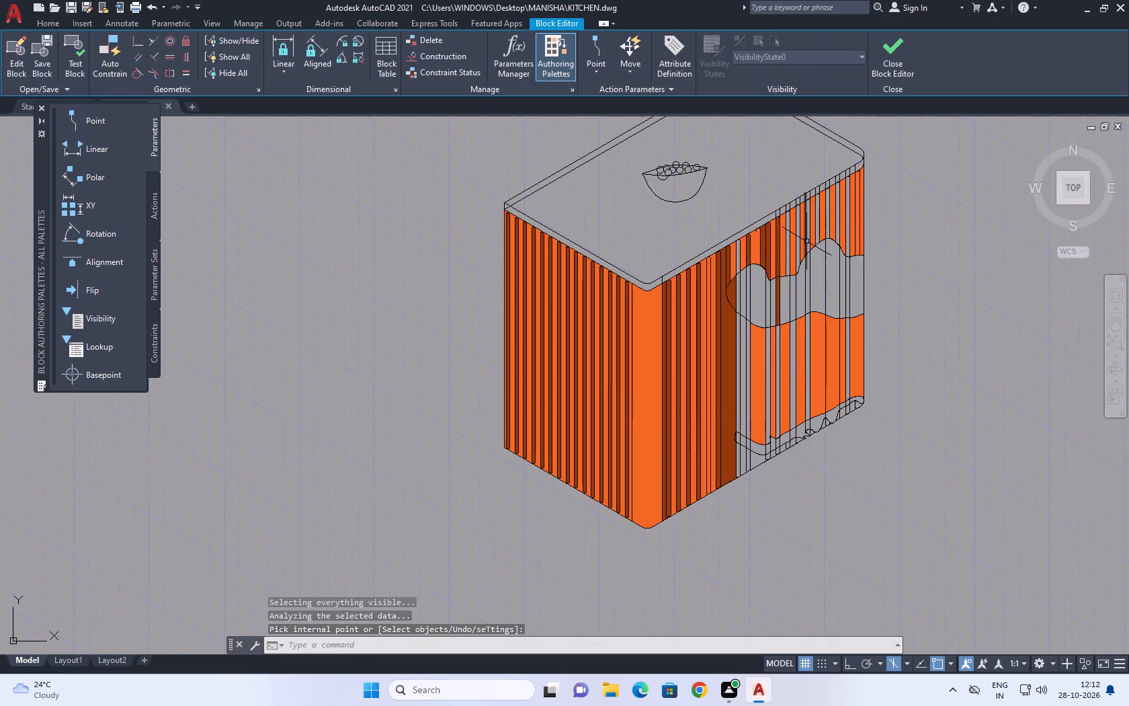
Hatch the next four narrow slat sections above the right face's middle break, towards the outer end, in solid 149,56,9.
{"action": "key", "text": "space"}
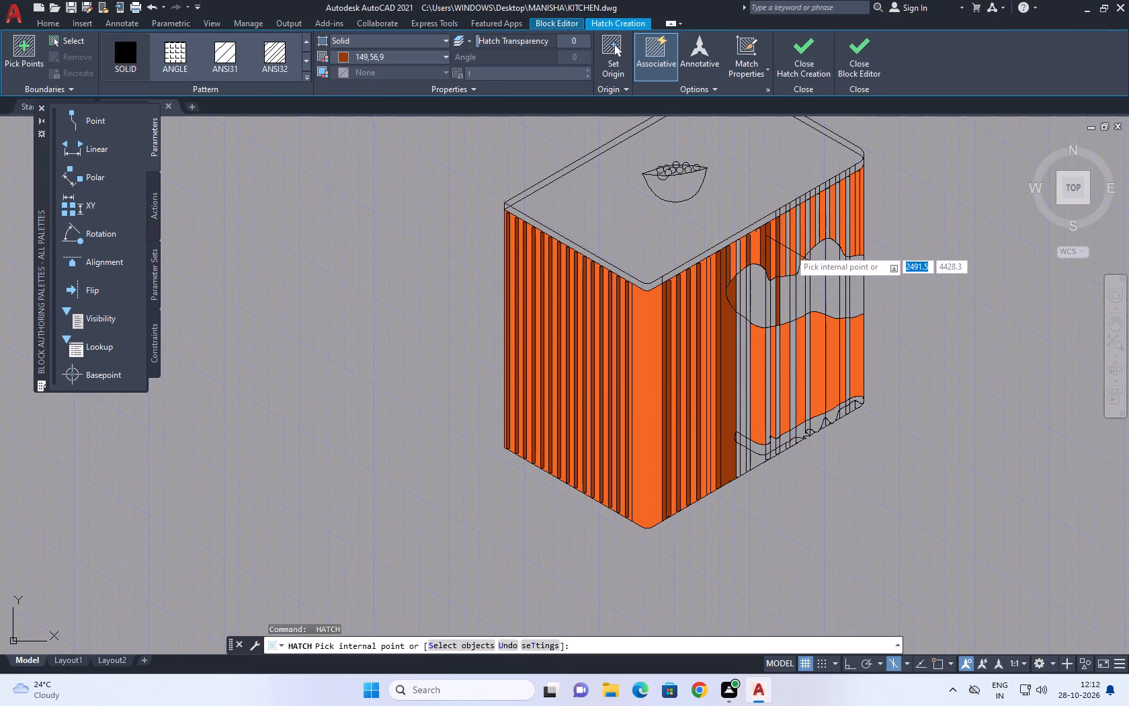
{"action": "left_click", "coordinate": [788, 257]}
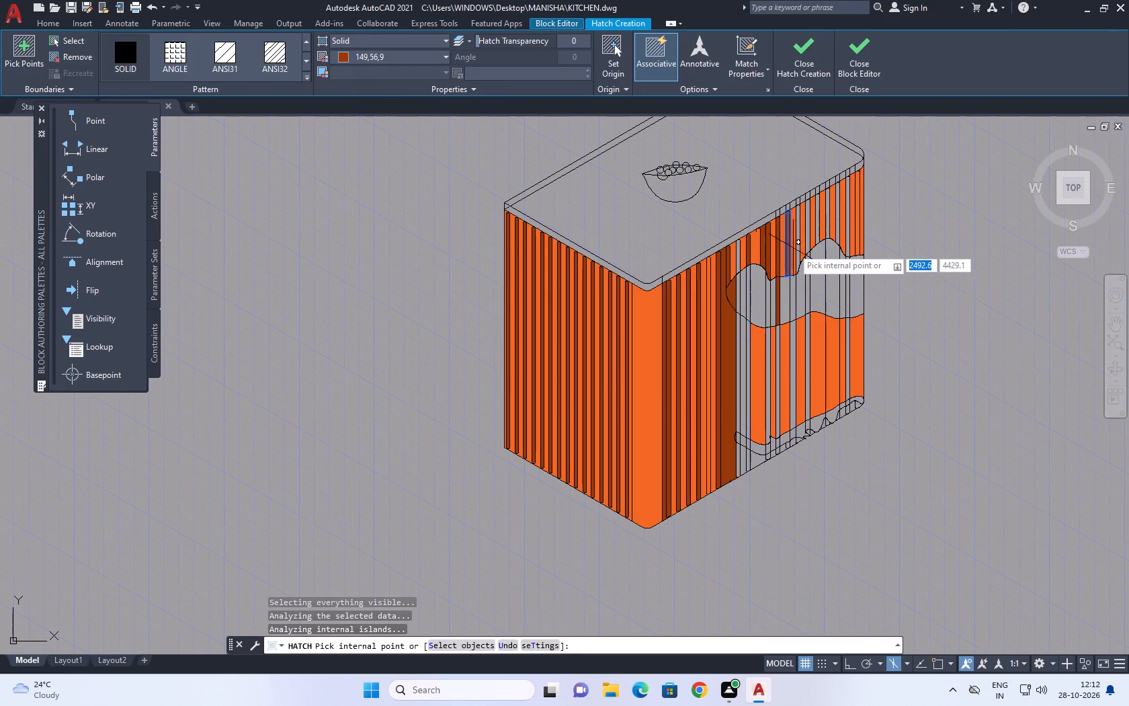
{"action": "left_click", "coordinate": [798, 245]}
{"action": "left_click", "coordinate": [808, 229]}
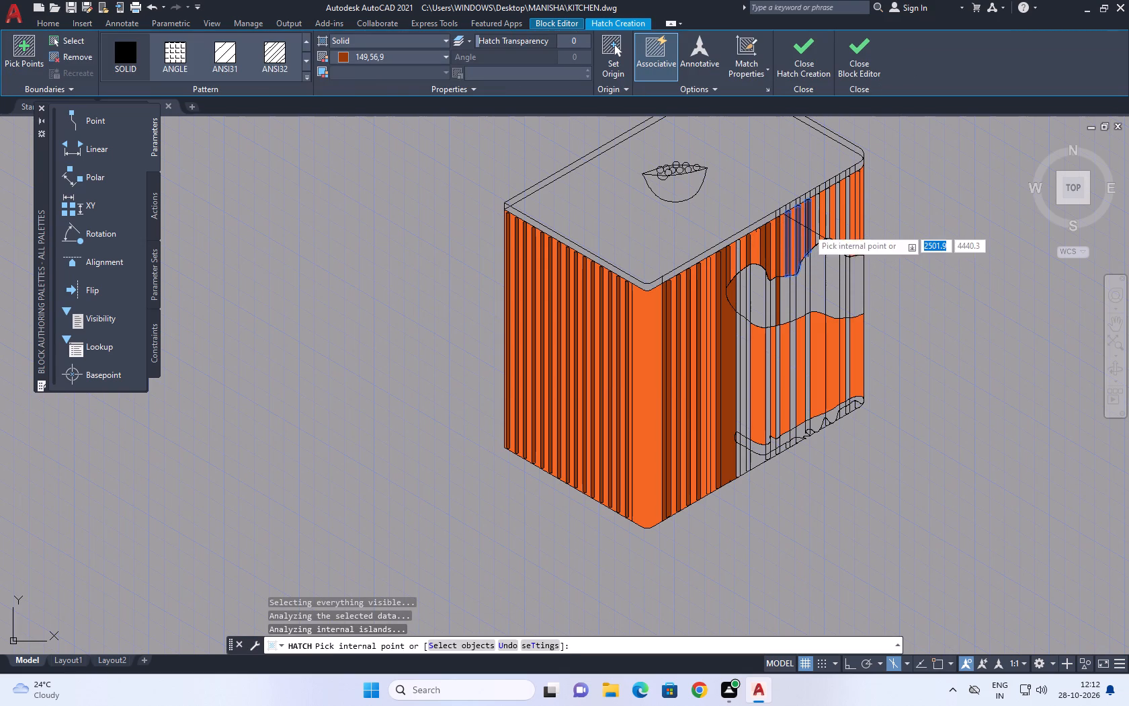
{"action": "left_click", "coordinate": [817, 217]}
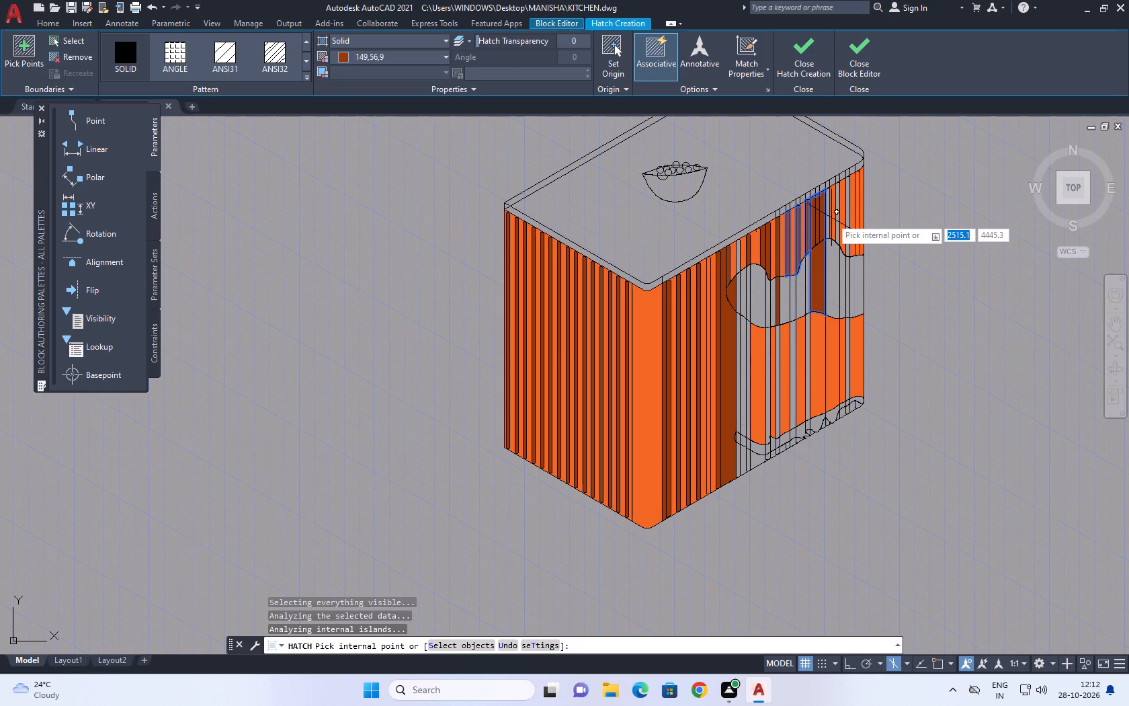
{"action": "key", "text": "ctrl+z"}
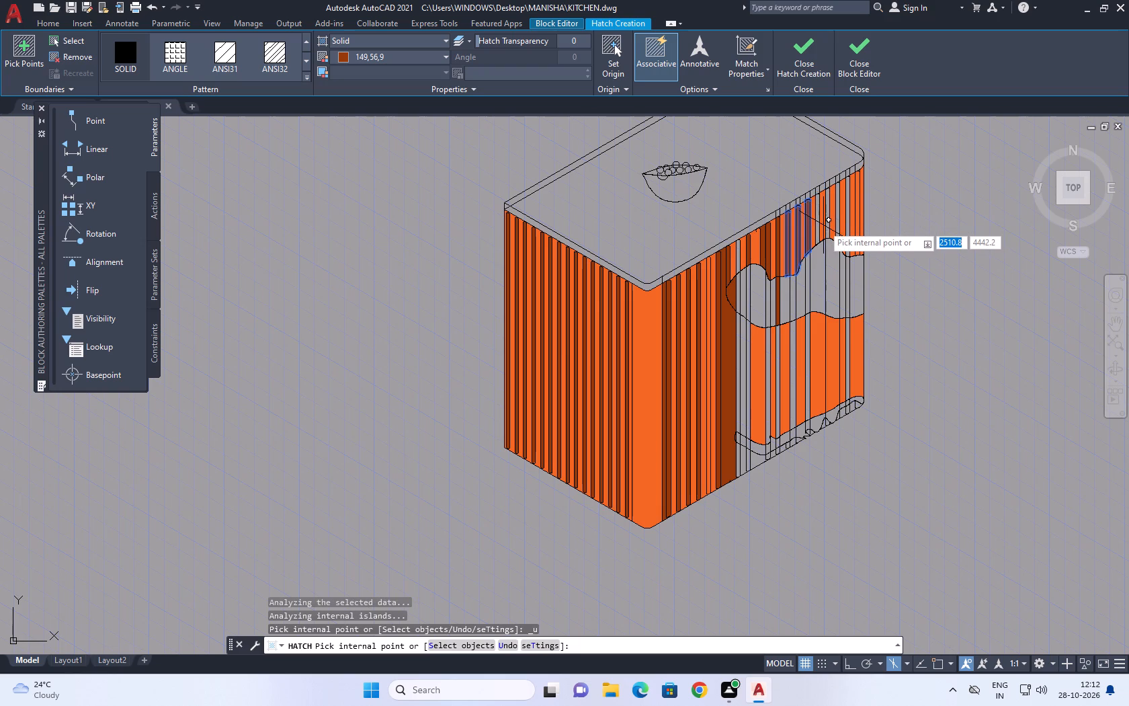
{"action": "scroll", "coordinate": [814, 231], "scroll_direction": "up", "scroll_amount": 2}
{"action": "left_click", "coordinate": [817, 227]}
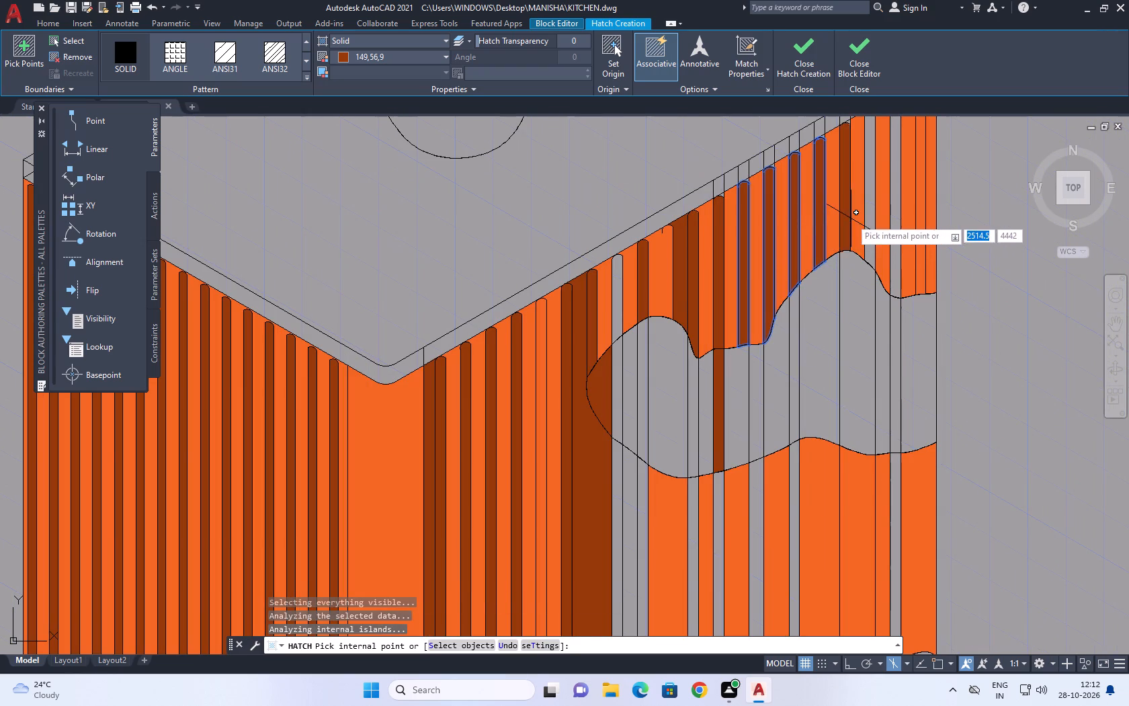
Hatch the last three grey slat sections above the middle break, at the right face's outer end, in solid 149,56,9.
{"action": "left_click", "coordinate": [851, 221]}
{"action": "scroll", "coordinate": [835, 237], "scroll_direction": "down", "scroll_amount": 3}
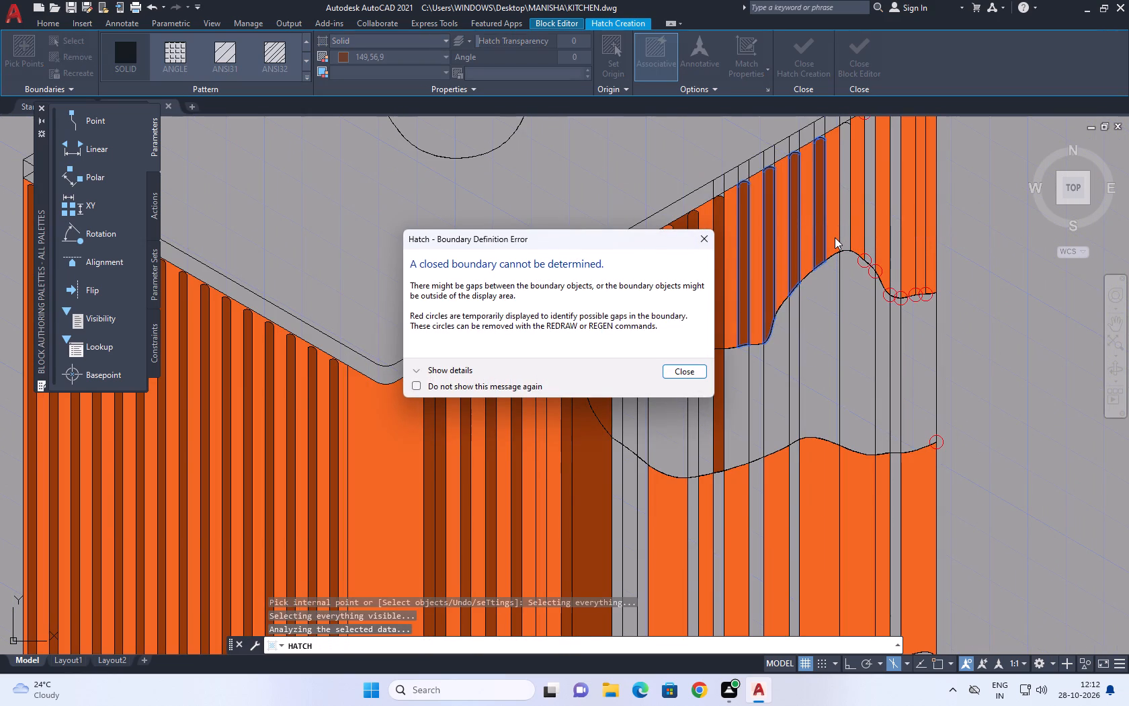
{"action": "key", "text": "space"}
{"action": "middle_click_drag", "start_coordinate": [817, 278], "coordinate": [719, 342]}
{"action": "left_click", "coordinate": [749, 288]}
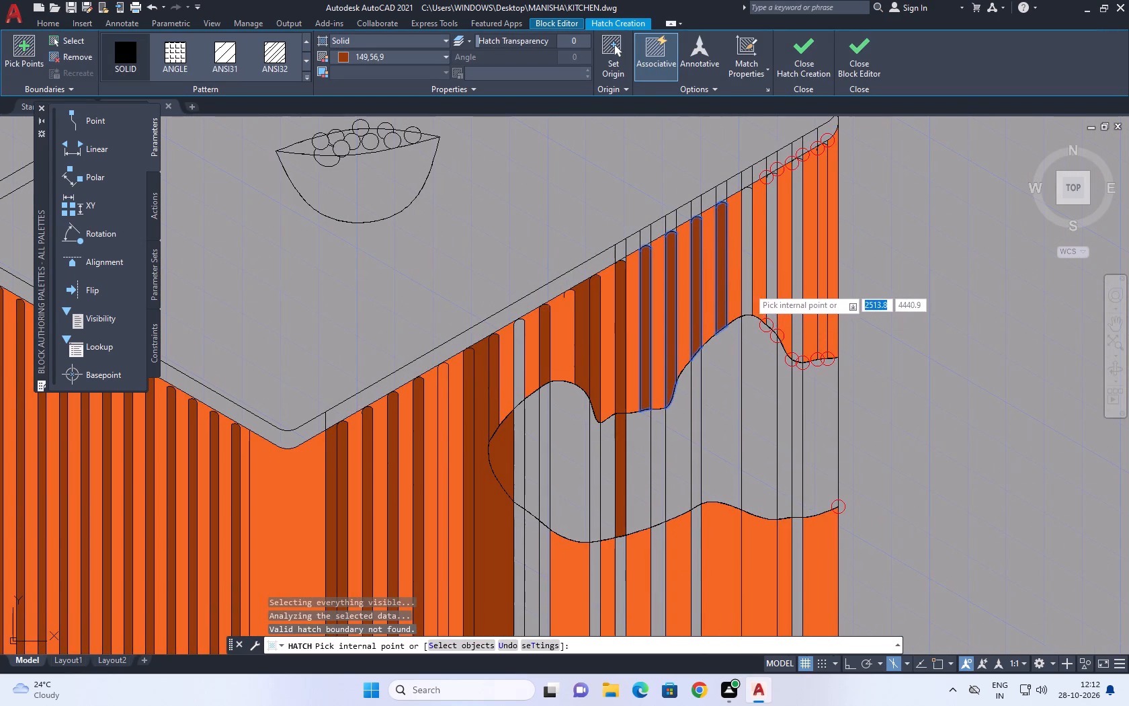
{"action": "left_click", "coordinate": [771, 295]}
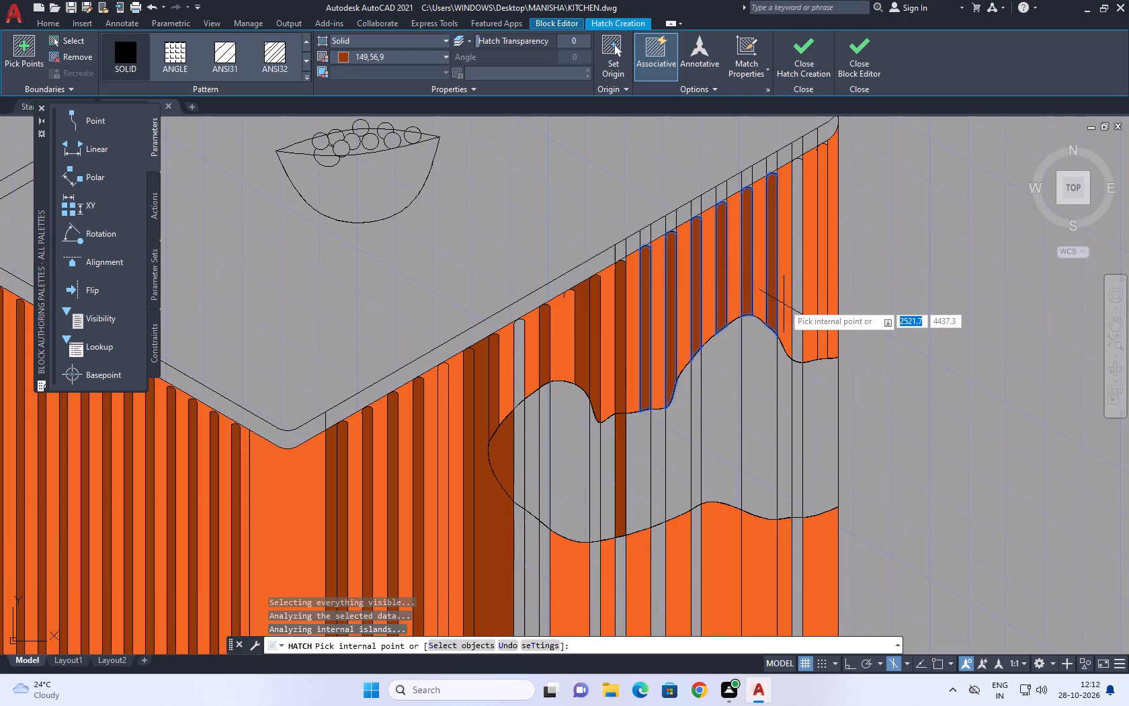
{"action": "left_click", "coordinate": [797, 305]}
{"action": "scroll", "coordinate": [796, 304], "scroll_direction": "down", "scroll_amount": 3}
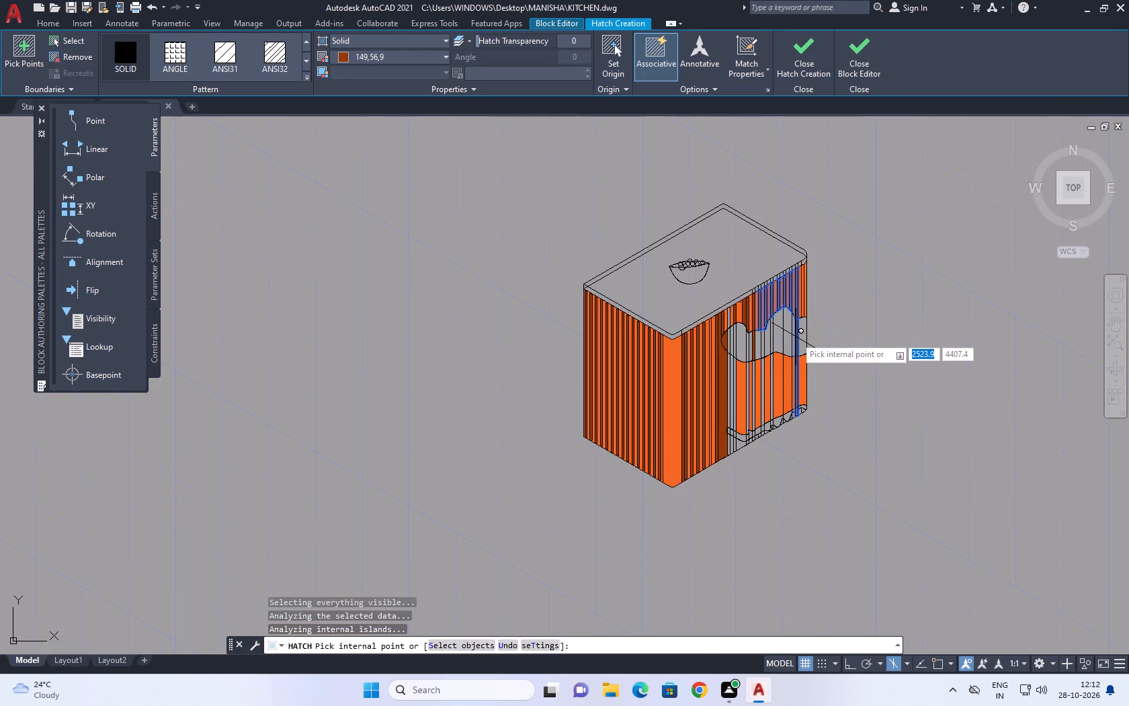
{"action": "scroll", "coordinate": [796, 341], "scroll_direction": "up", "scroll_amount": 1}
{"action": "key", "text": "ctrl+z"}
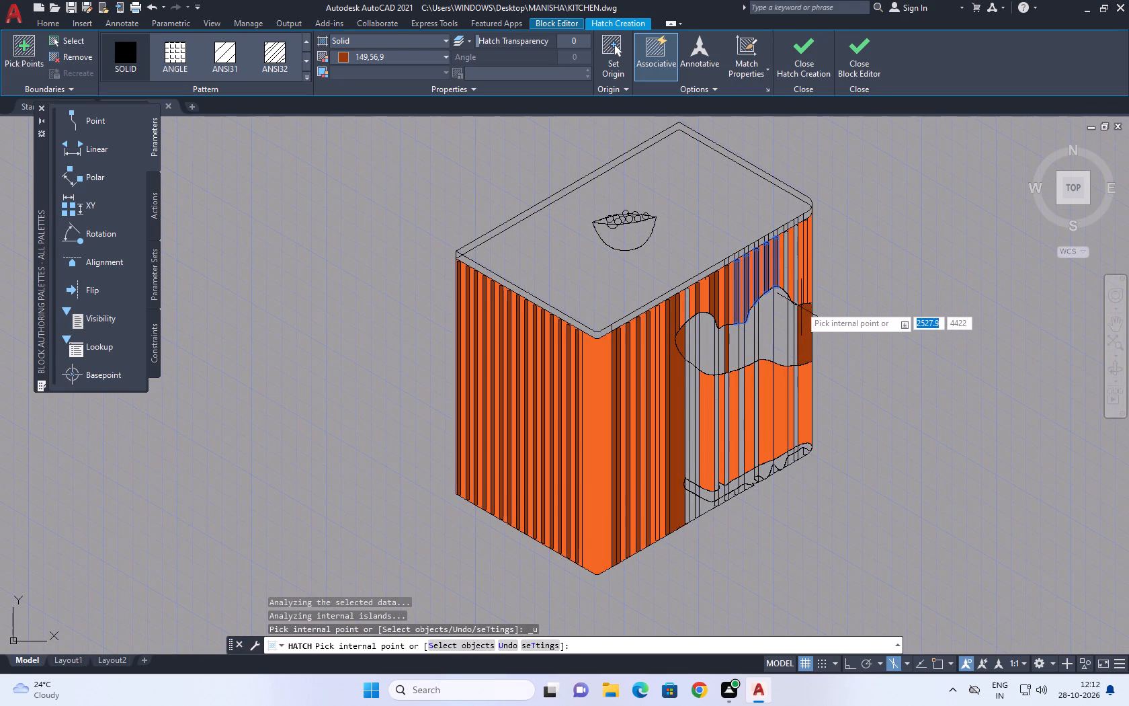
{"action": "left_click", "coordinate": [796, 289]}
Hatch the outermost grey slat's section between the middle and base breaks on the right face in solid 149,56,9.
{"action": "left_click", "coordinate": [796, 388]}
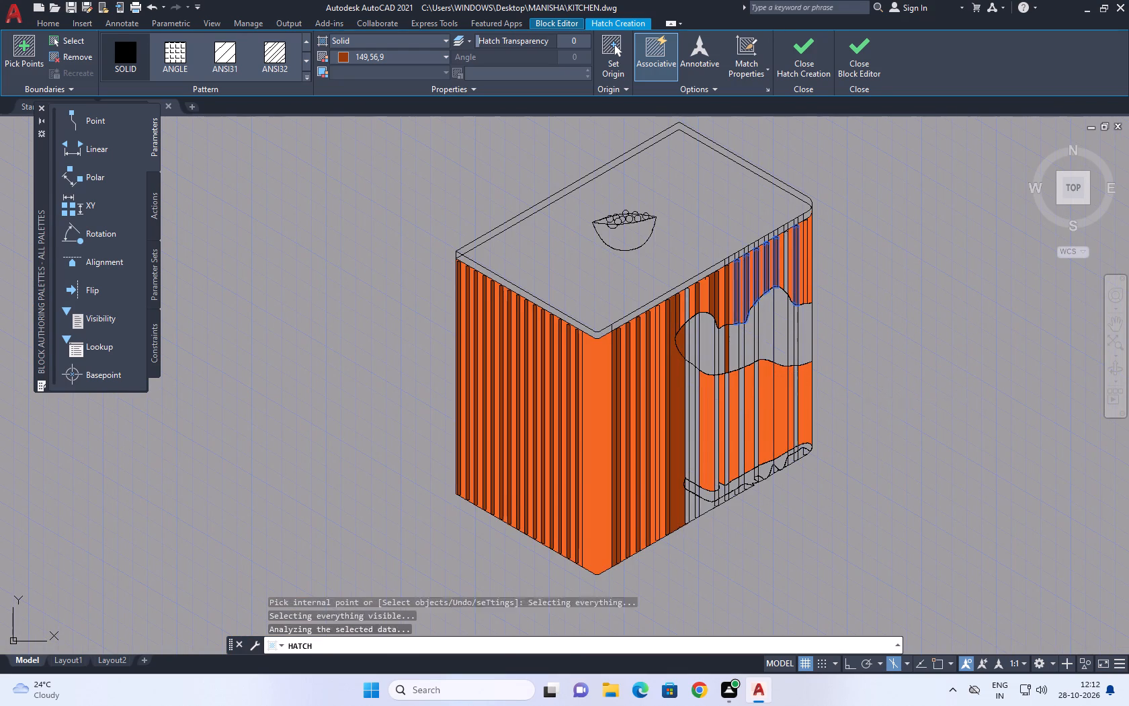
Hatch the two narrow slat ends below the base break, at the right face's near end, in solid 149,56,9.
{"action": "scroll", "coordinate": [719, 492], "scroll_direction": "up", "scroll_amount": 1}
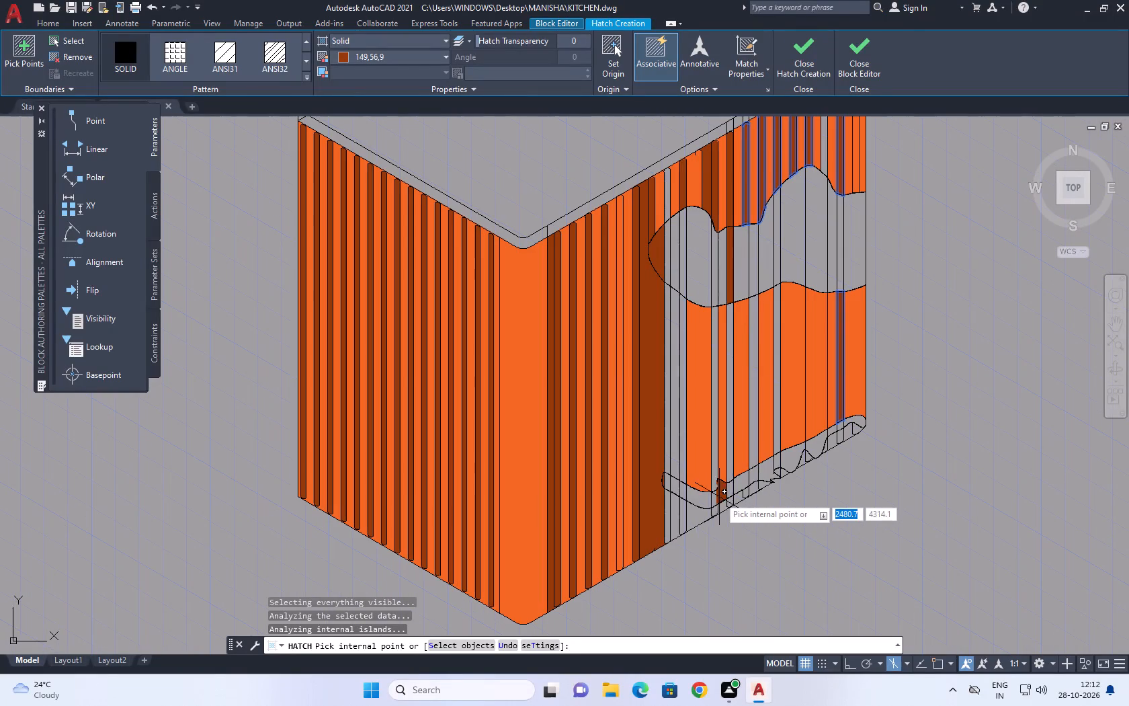
{"action": "left_click", "coordinate": [683, 518]}
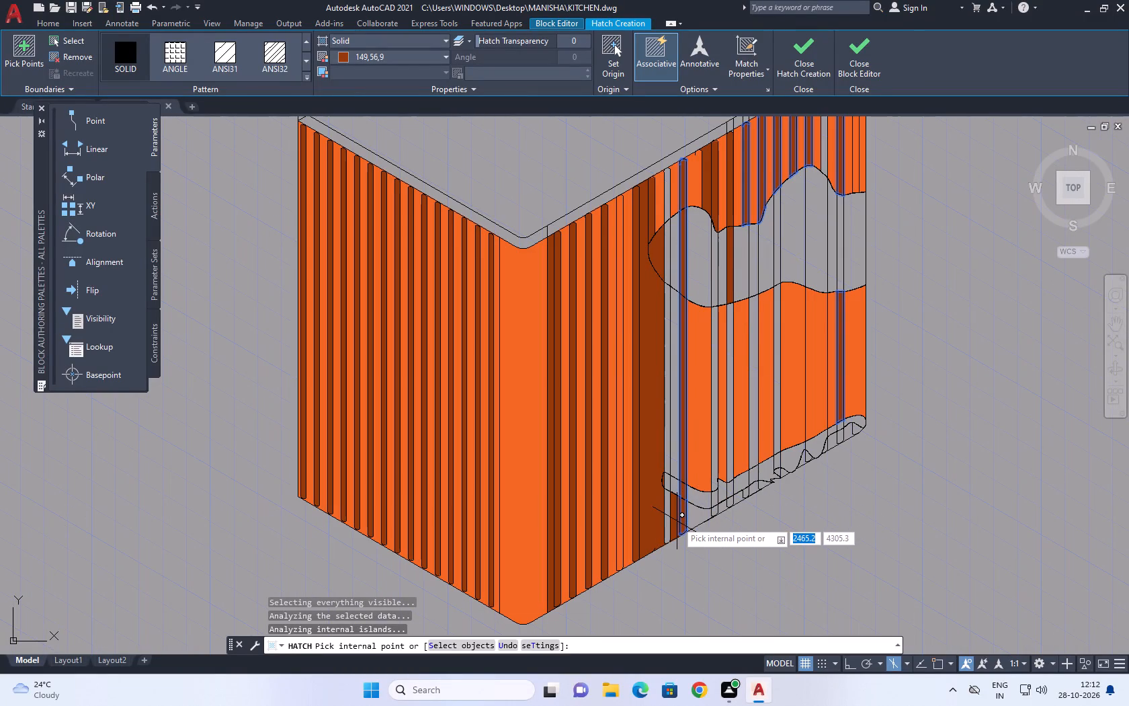
{"action": "key", "text": "ctrl+z"}
{"action": "middle_click_drag", "start_coordinate": [682, 522], "coordinate": [673, 499]}
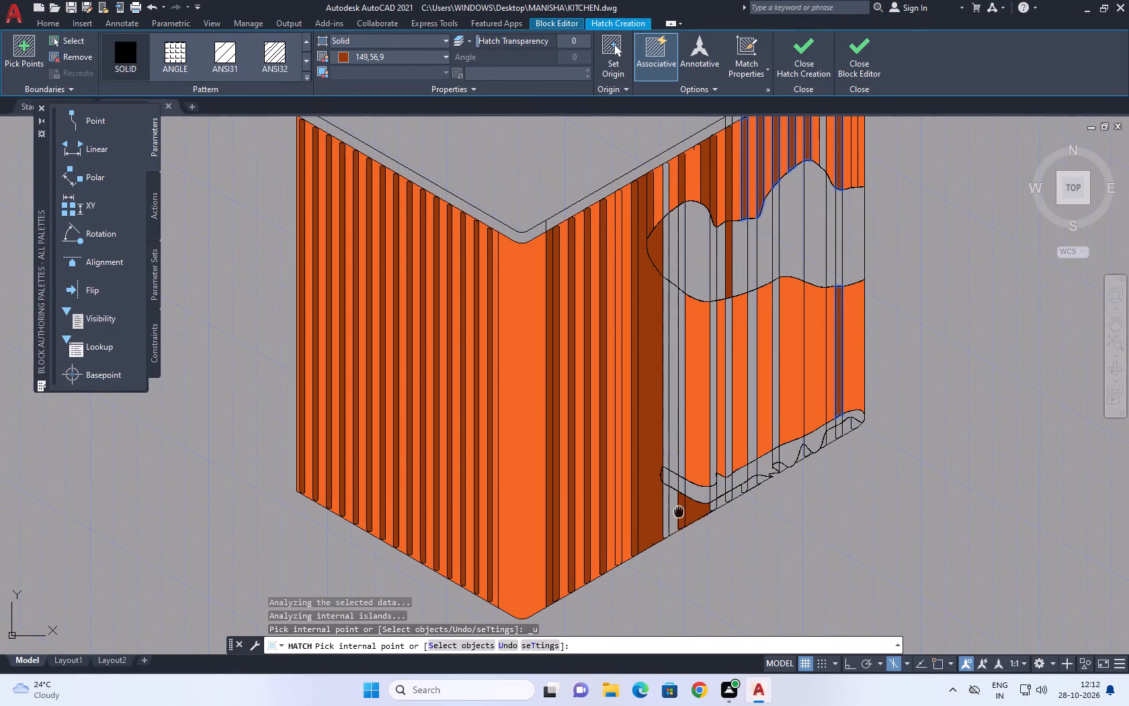
{"action": "middle_click_drag", "start_coordinate": [673, 499], "coordinate": [651, 434]}
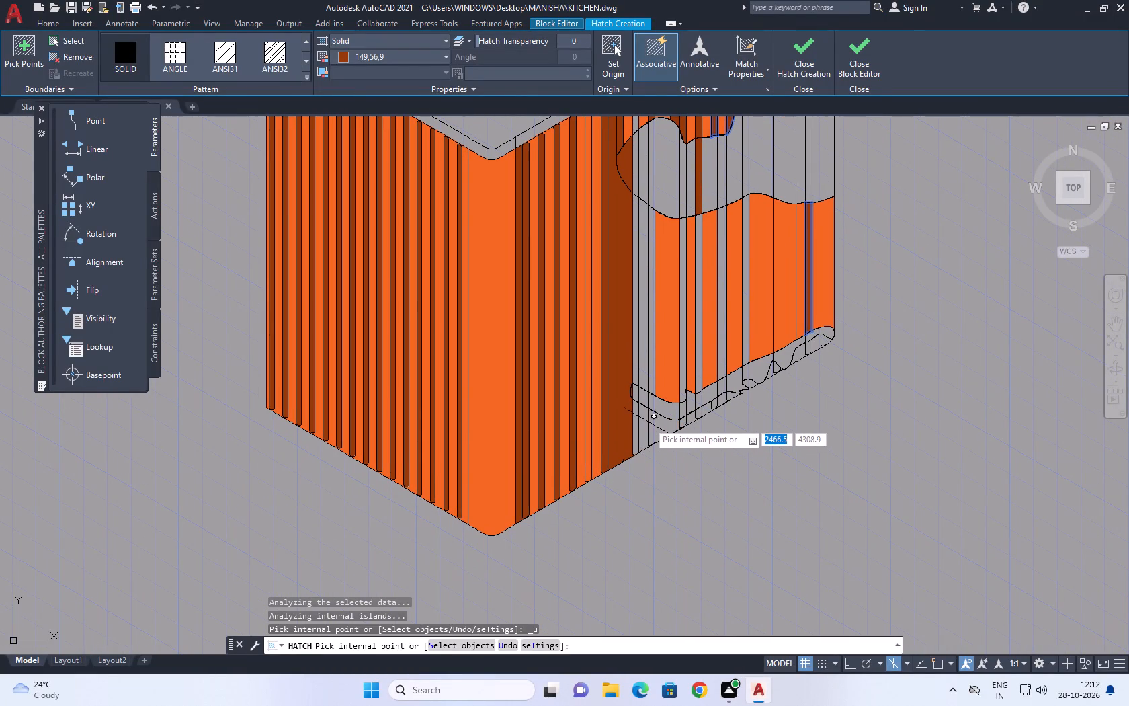
{"action": "left_click", "coordinate": [651, 432]}
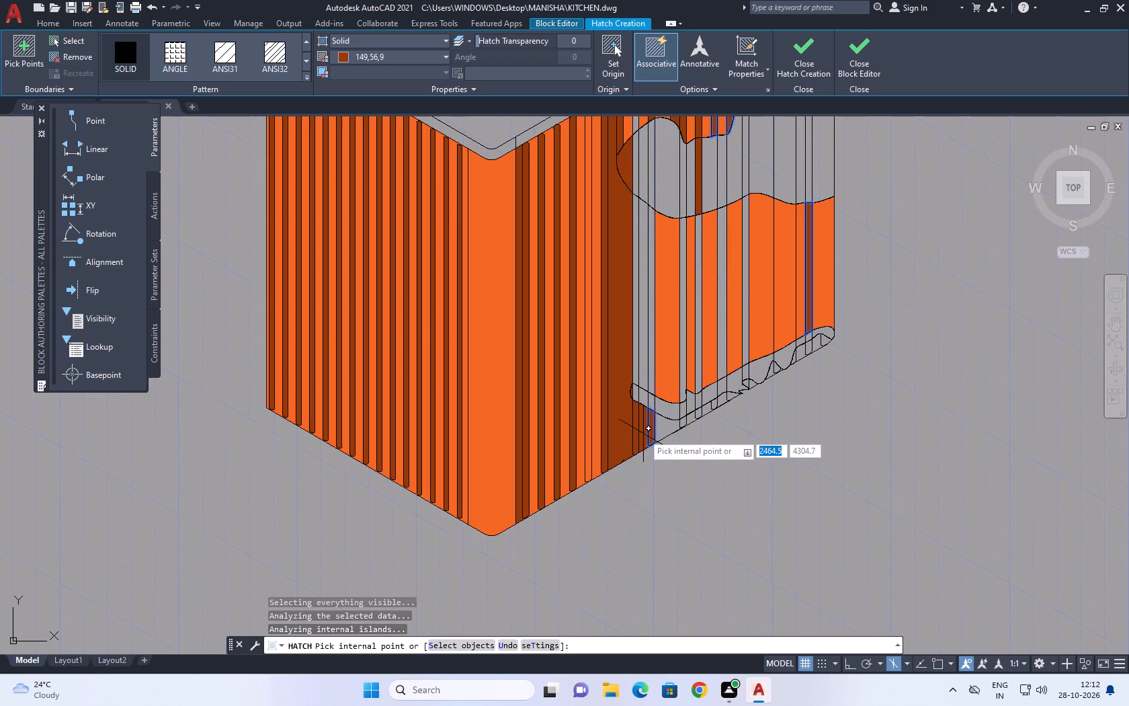
{"action": "left_click", "coordinate": [643, 434]}
Hatch three more narrow slats between the middle and base breaks on the right face in solid 149,56,9, undoing any pick that floods the base break.
{"action": "middle_click_drag", "start_coordinate": [657, 368], "coordinate": [614, 448]}
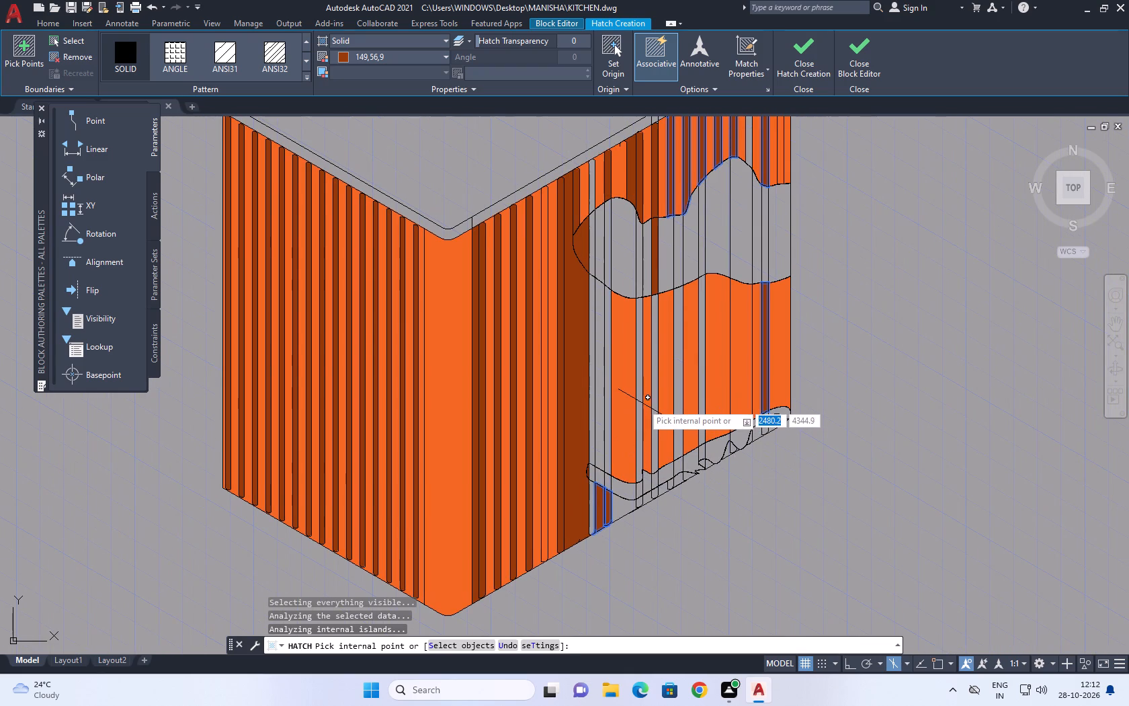
{"action": "left_click", "coordinate": [638, 398]}
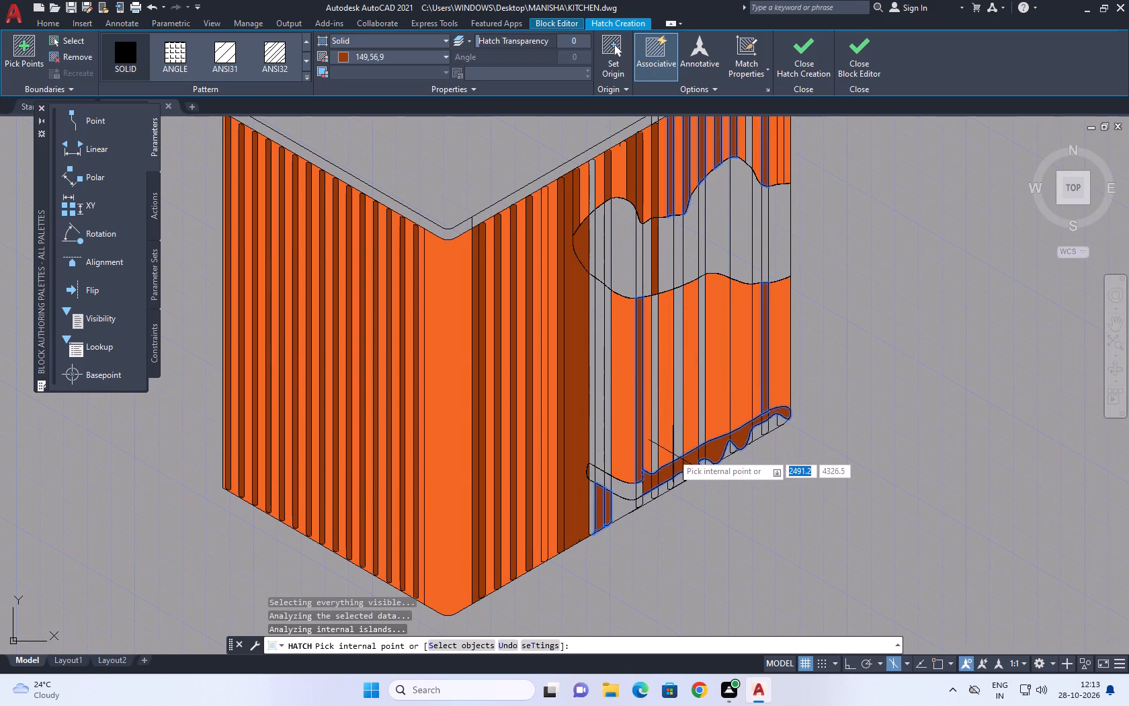
{"action": "key", "text": "ctrl+z"}
{"action": "left_click", "coordinate": [653, 437]}
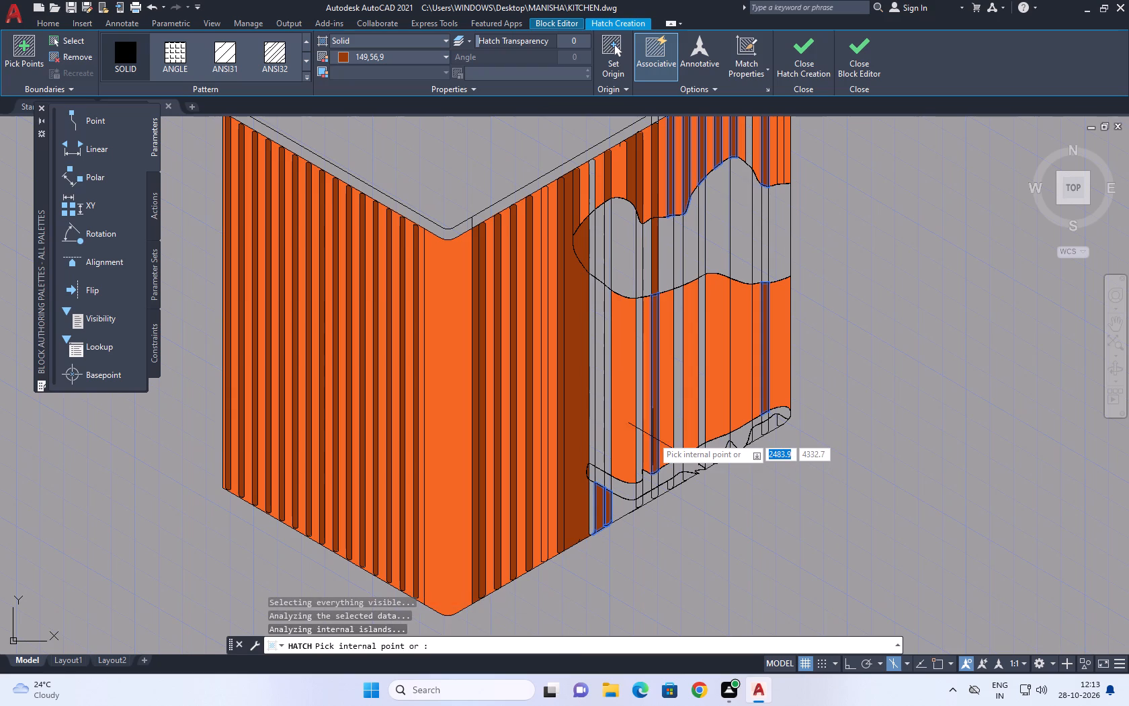
{"action": "left_click", "coordinate": [637, 434]}
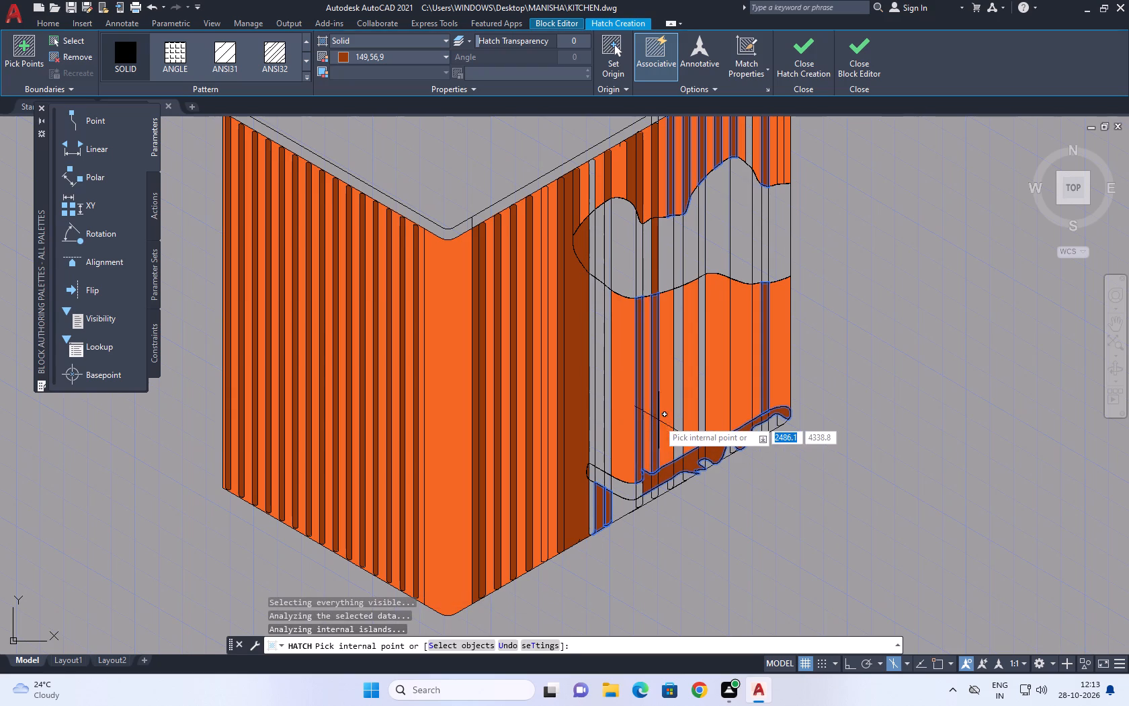
{"action": "key", "text": "ctrl+z"}
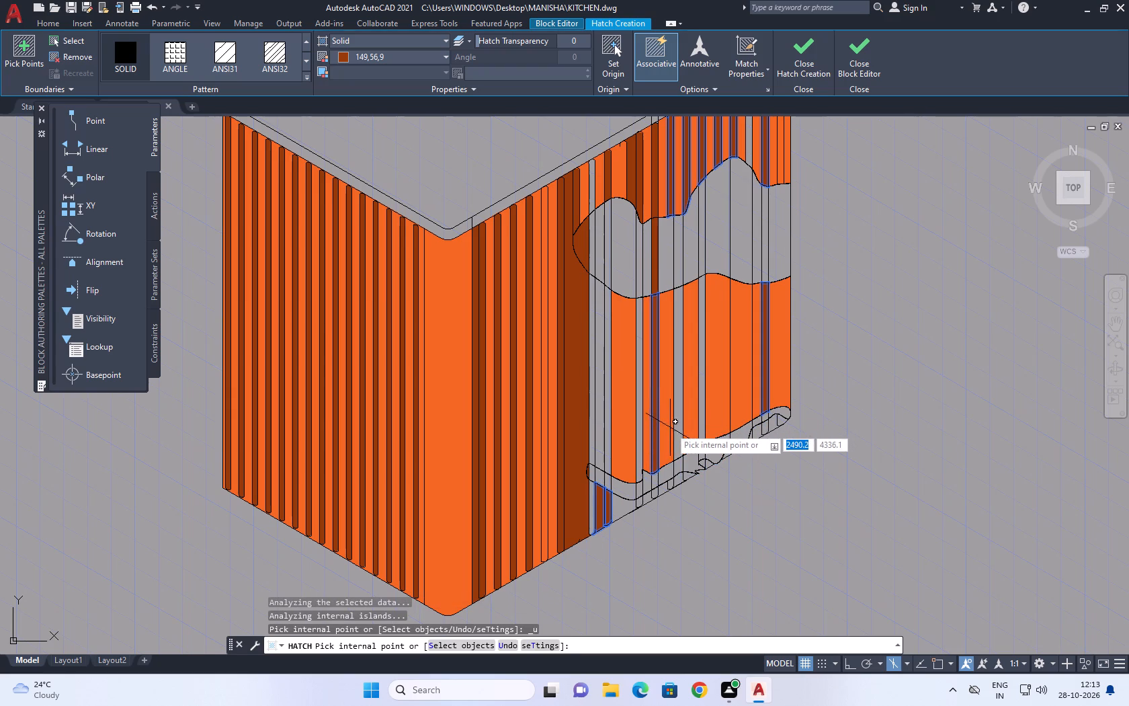
{"action": "left_click", "coordinate": [677, 426]}
{"action": "left_click", "coordinate": [702, 411]}
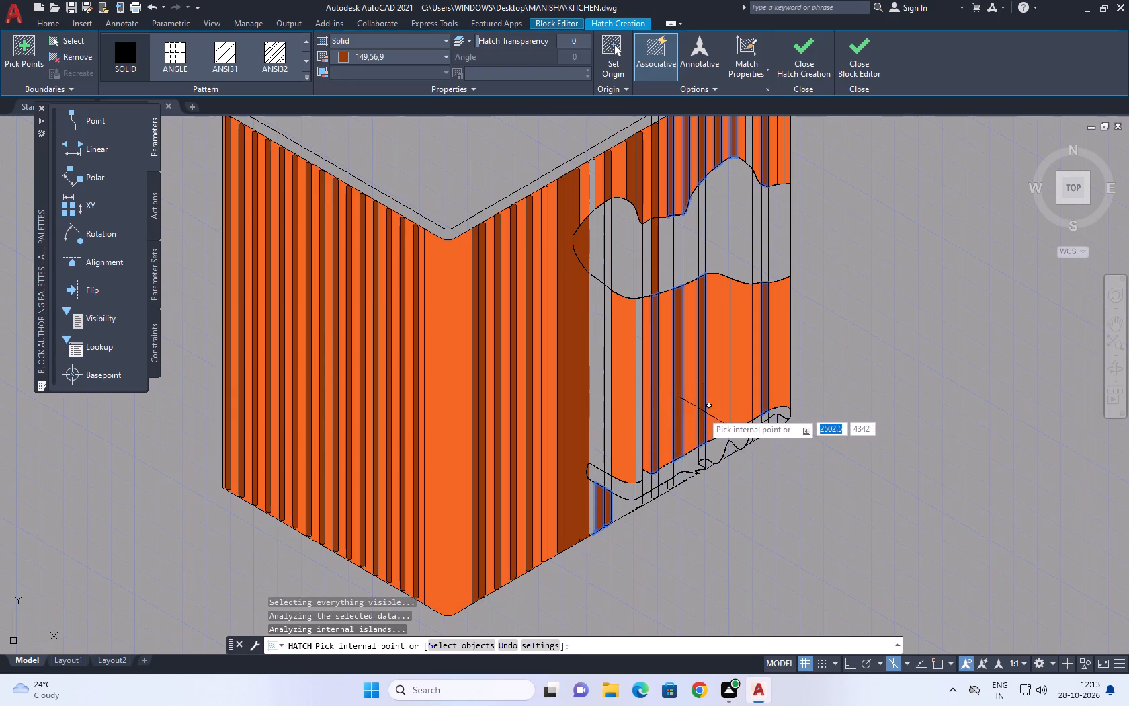
{"action": "left_click", "coordinate": [641, 441]}
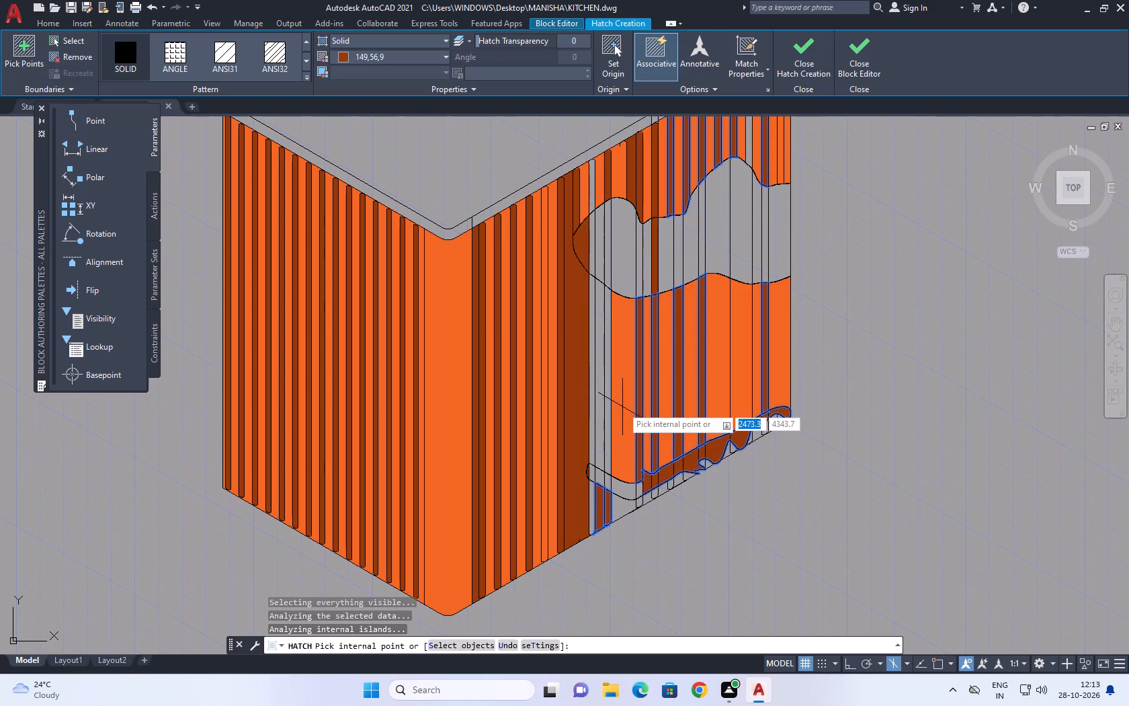
{"action": "key", "text": "ctrl+z"}
Hatch the narrow slat strips beside the dark band at the right face's near end in solid 149,56,9.
{"action": "left_click", "coordinate": [602, 440]}
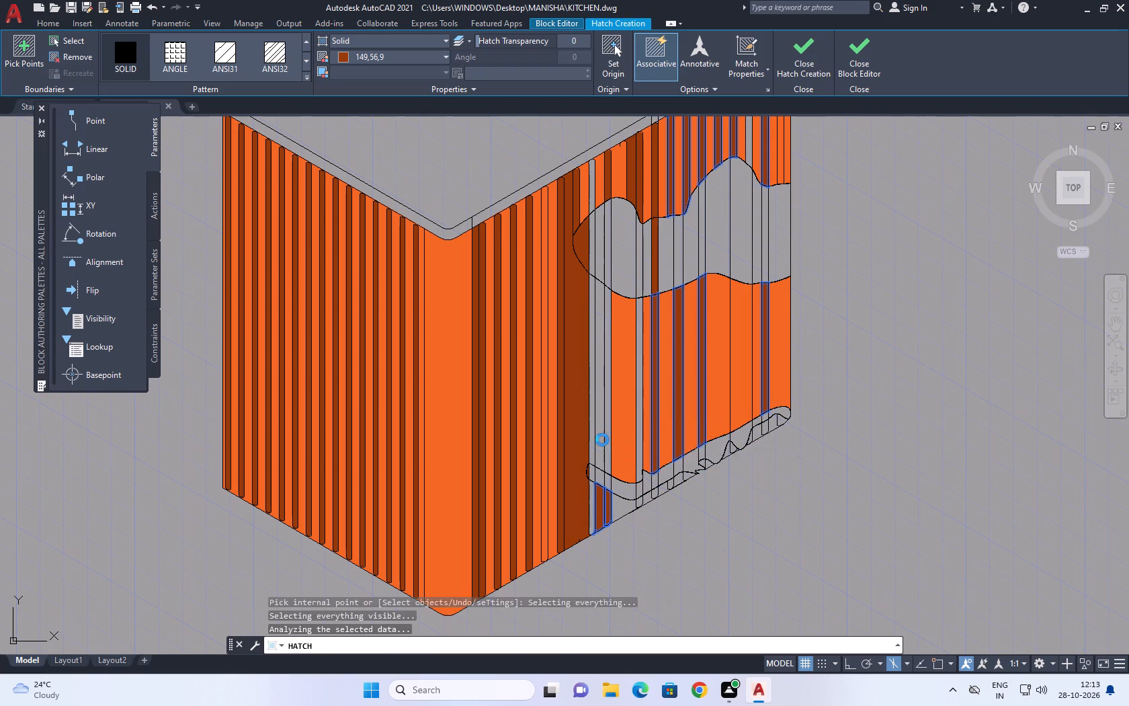
{"action": "left_click", "coordinate": [608, 434]}
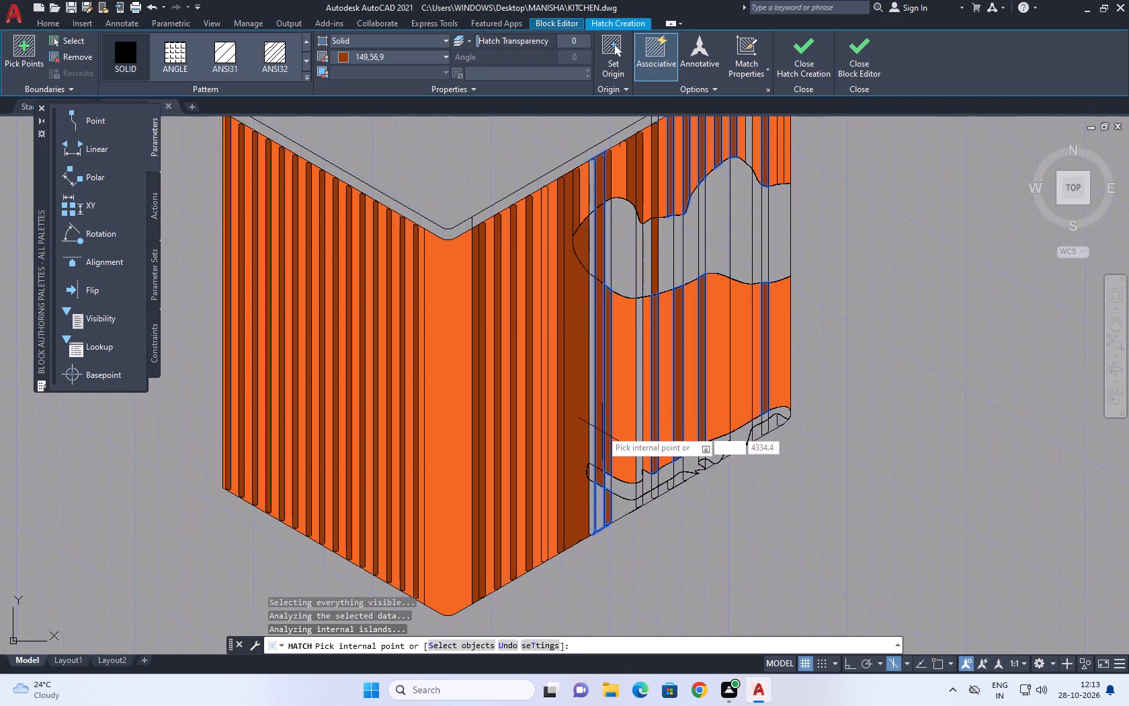
{"action": "left_click", "coordinate": [594, 421]}
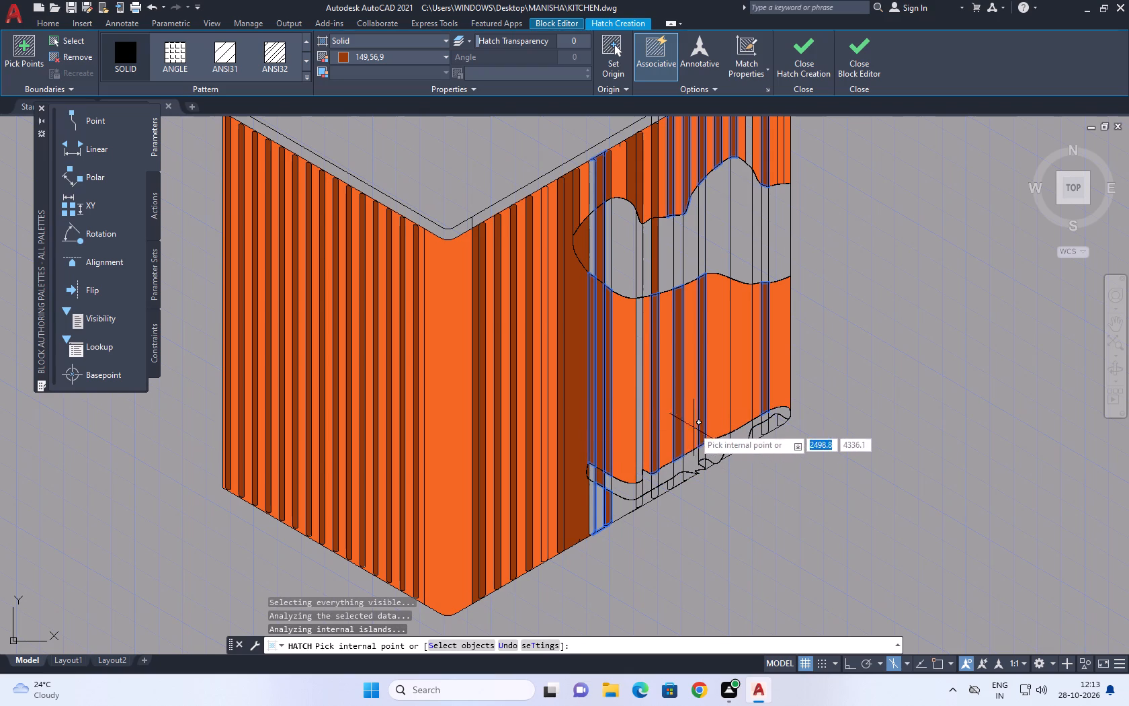
{"action": "left_click", "coordinate": [591, 504]}
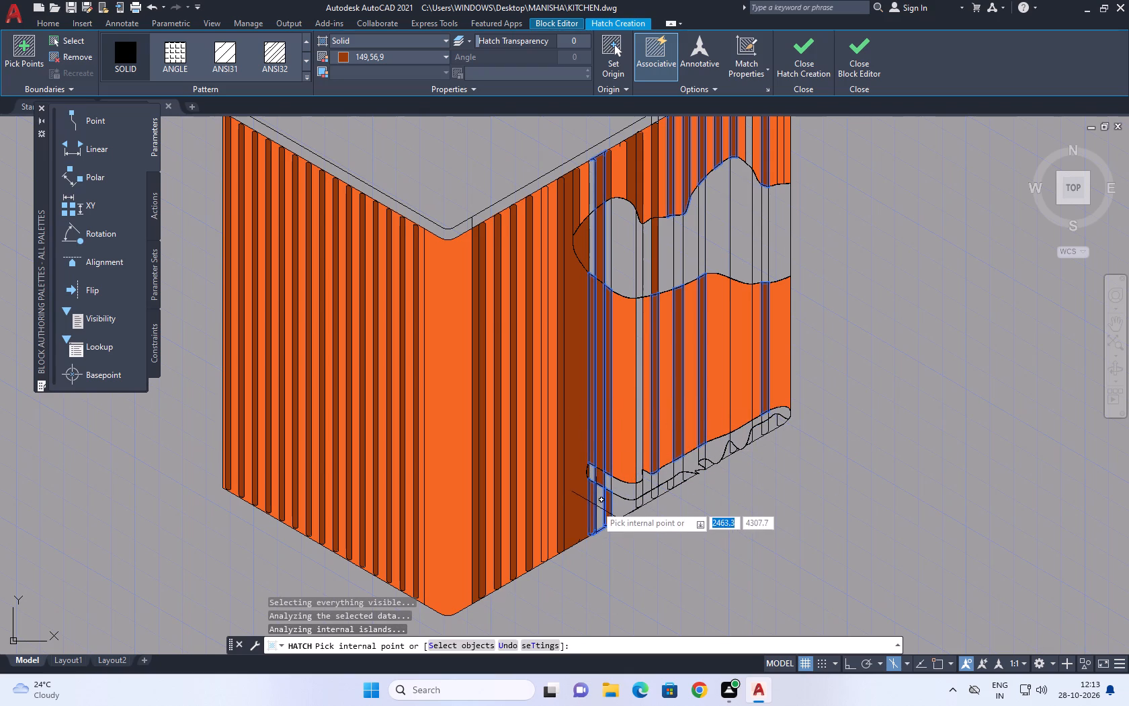
{"action": "left_click", "coordinate": [596, 506]}
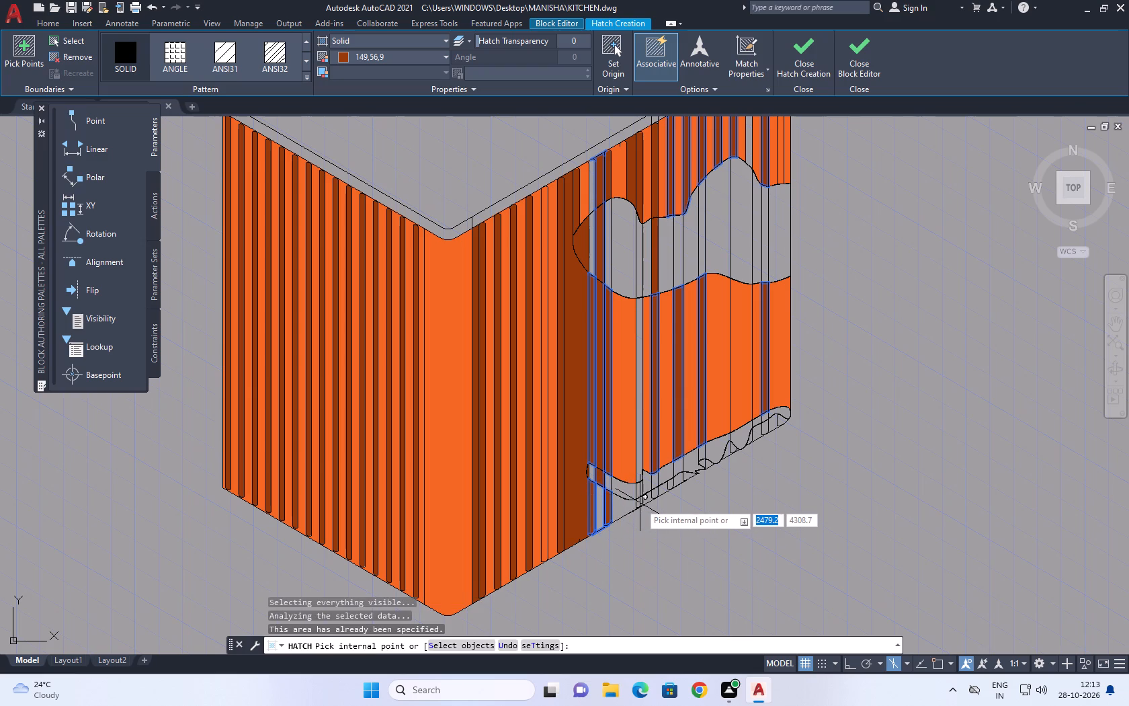
Hatch the next two slat ends below the base break in solid 149,56,9, try the one beyond, and finish the hatch.
{"action": "scroll", "coordinate": [640, 503], "scroll_direction": "up", "scroll_amount": 2}
{"action": "left_click", "coordinate": [640, 501]}
{"action": "left_click", "coordinate": [677, 479]}
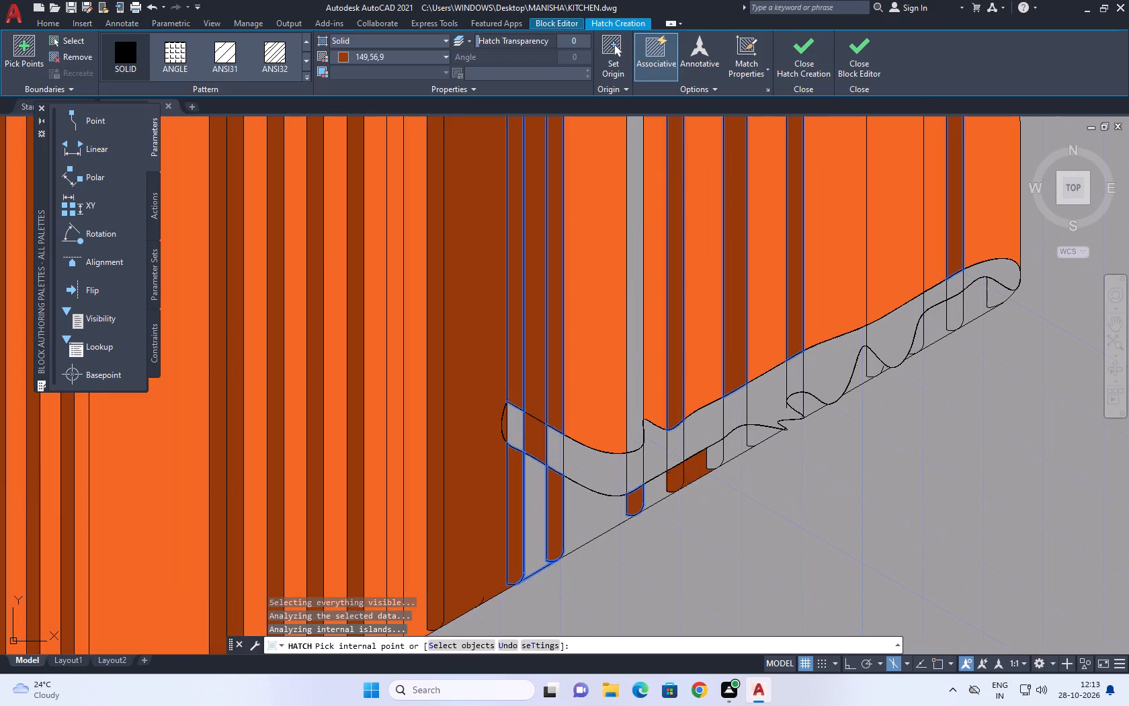
{"action": "left_click", "coordinate": [718, 461]}
{"action": "key", "text": "space"}
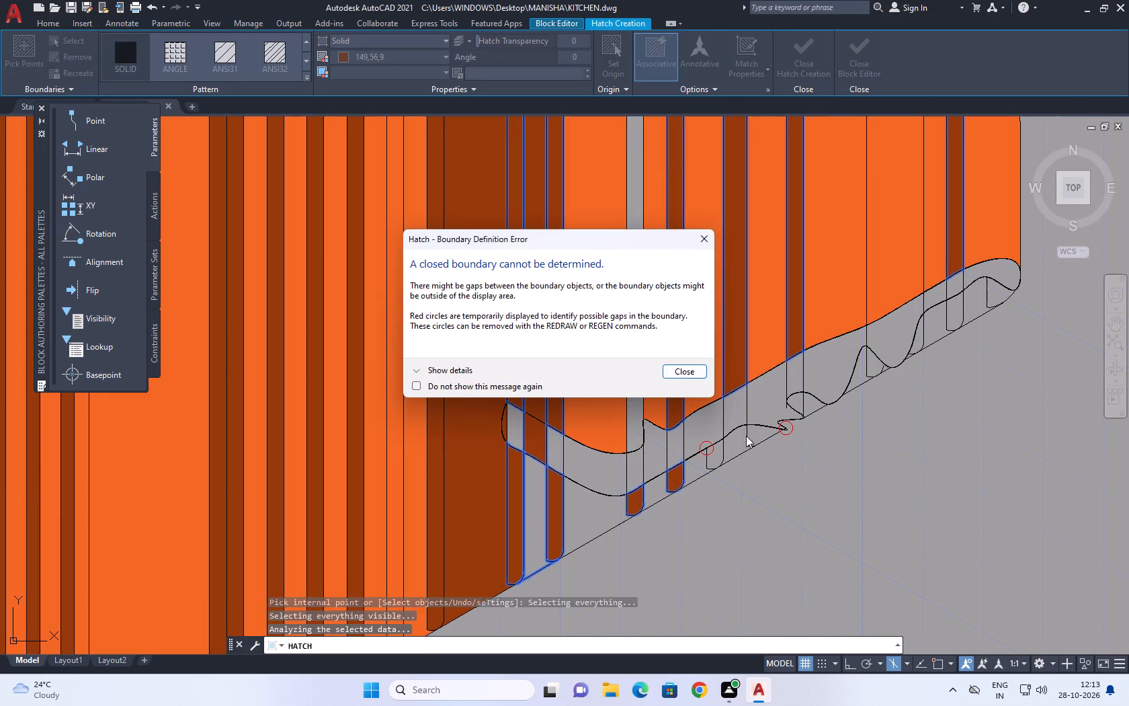
{"action": "key", "text": "space"}
Trim away the vertical slat lines and the dark strip crossing the middle break on the right face.
{"action": "scroll", "coordinate": [605, 421], "scroll_direction": "down", "scroll_amount": 6}
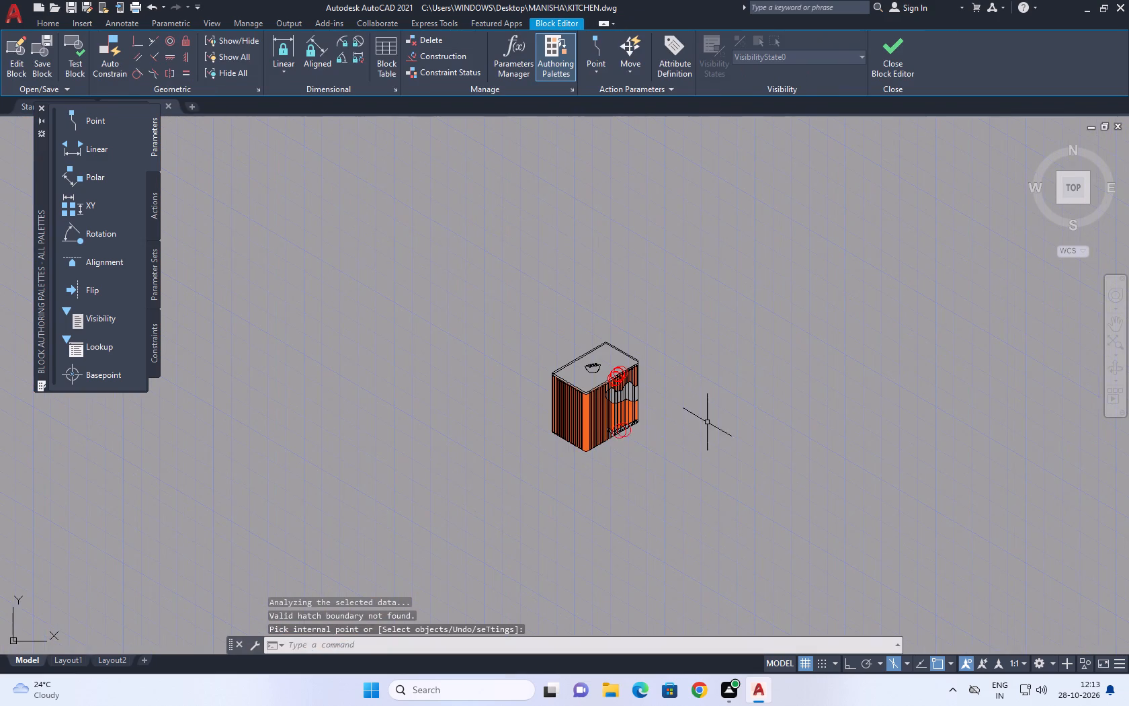
{"action": "middle_click_drag", "start_coordinate": [713, 420], "coordinate": [670, 434]}
{"action": "scroll", "coordinate": [589, 409], "scroll_direction": "up", "scroll_amount": 4}
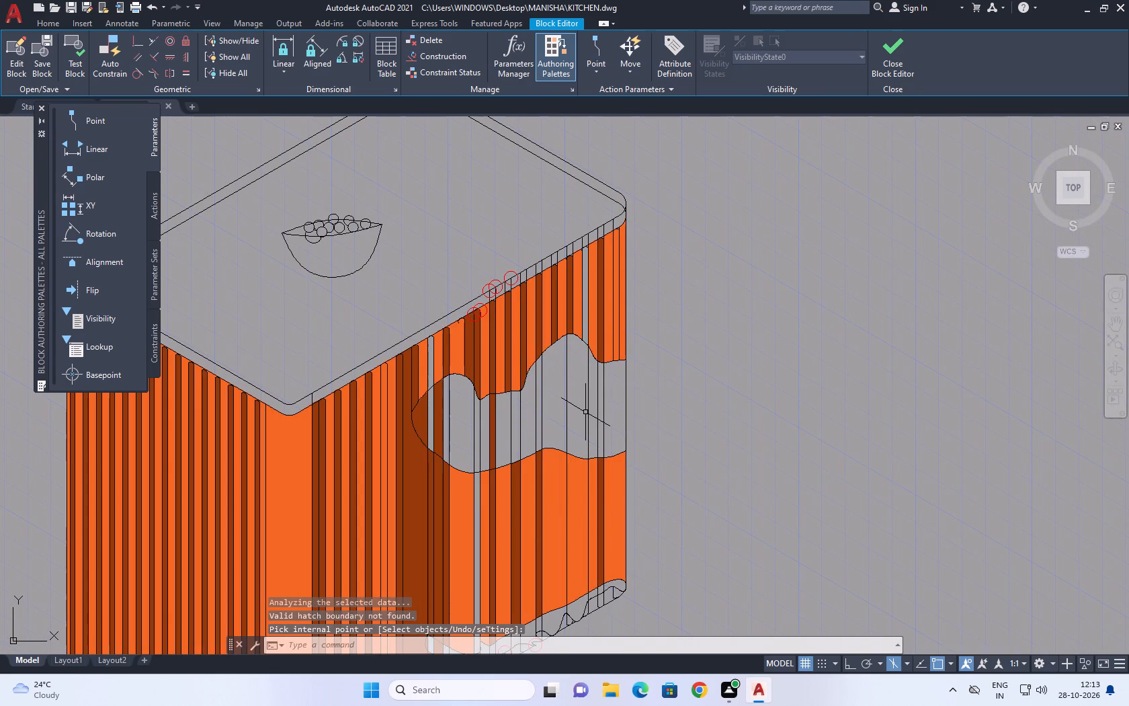
{"action": "type", "text": "TR"}
{"action": "key", "text": "space"}
{"action": "left_click_drag", "start_coordinate": [609, 388], "coordinate": [603, 387]}
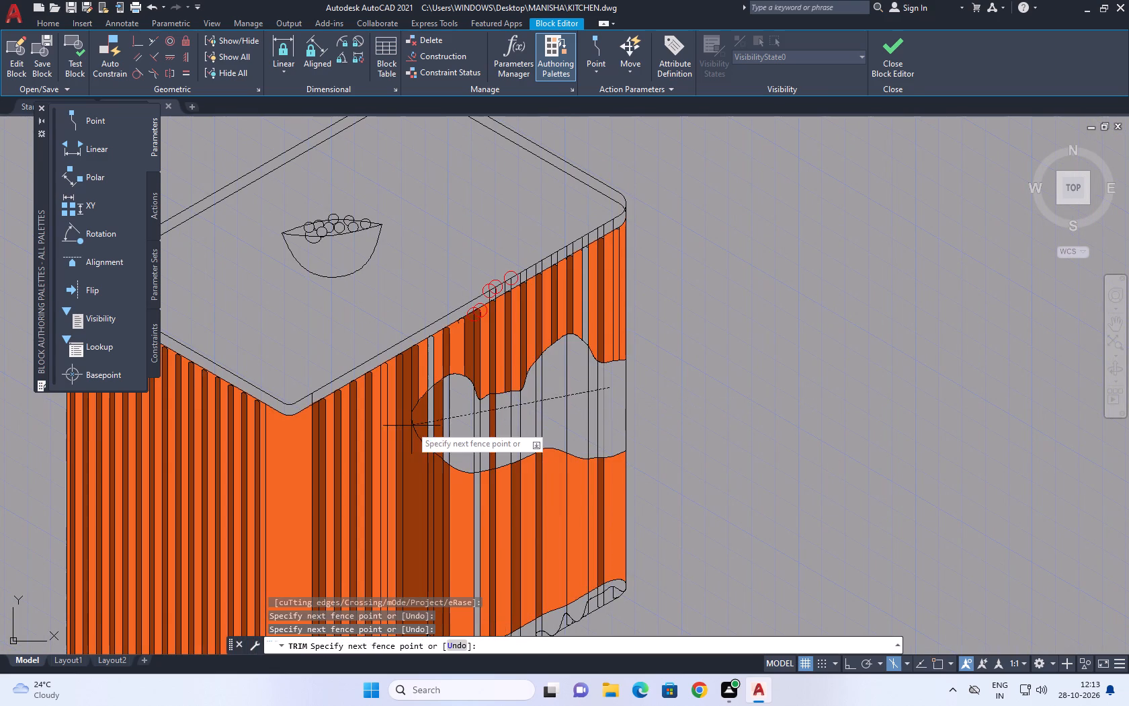
{"action": "left_click", "coordinate": [436, 422]}
{"action": "scroll", "coordinate": [440, 424], "scroll_direction": "up", "scroll_amount": 1}
{"action": "left_click", "coordinate": [437, 414]}
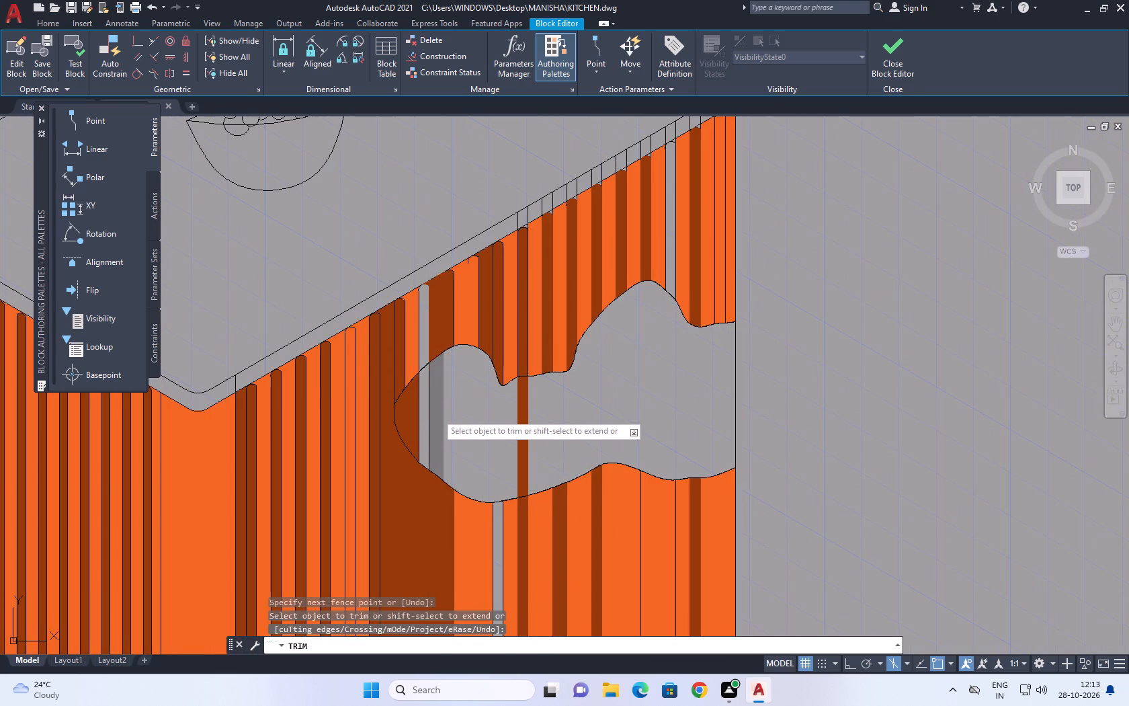
{"action": "scroll", "coordinate": [458, 405], "scroll_direction": "down", "scroll_amount": 2}
{"action": "scroll", "coordinate": [477, 418], "scroll_direction": "up", "scroll_amount": 2}
{"action": "left_click", "coordinate": [495, 409]}
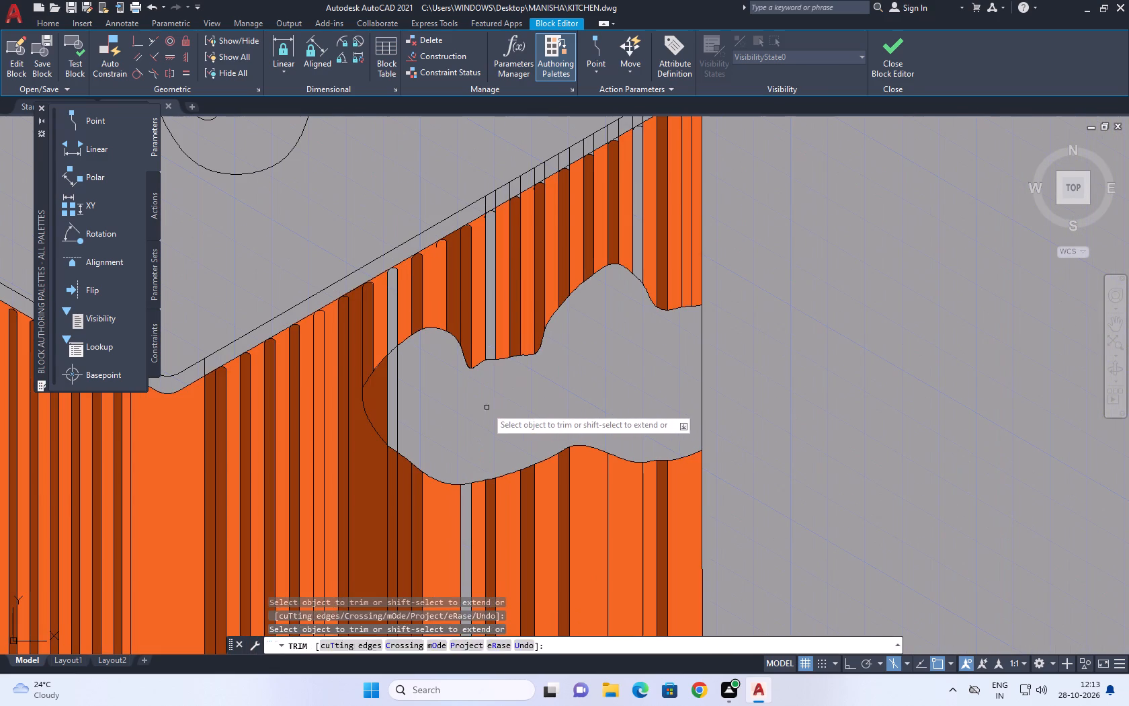
{"action": "left_click", "coordinate": [487, 407]}
{"action": "left_click", "coordinate": [385, 392]}
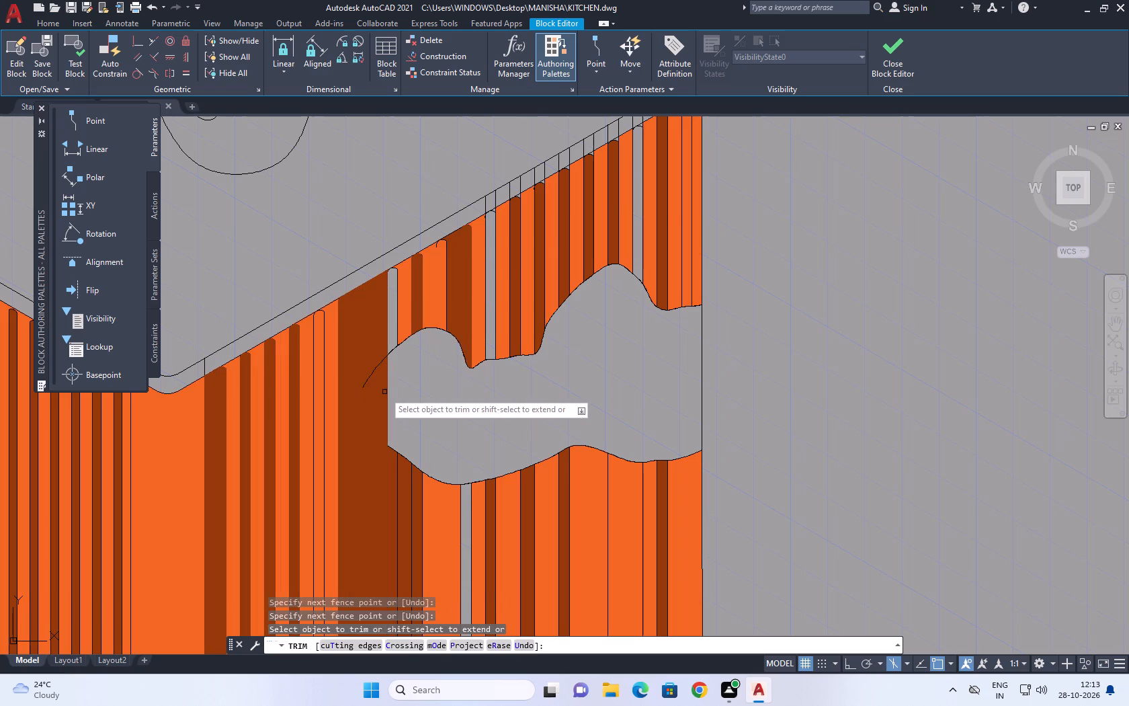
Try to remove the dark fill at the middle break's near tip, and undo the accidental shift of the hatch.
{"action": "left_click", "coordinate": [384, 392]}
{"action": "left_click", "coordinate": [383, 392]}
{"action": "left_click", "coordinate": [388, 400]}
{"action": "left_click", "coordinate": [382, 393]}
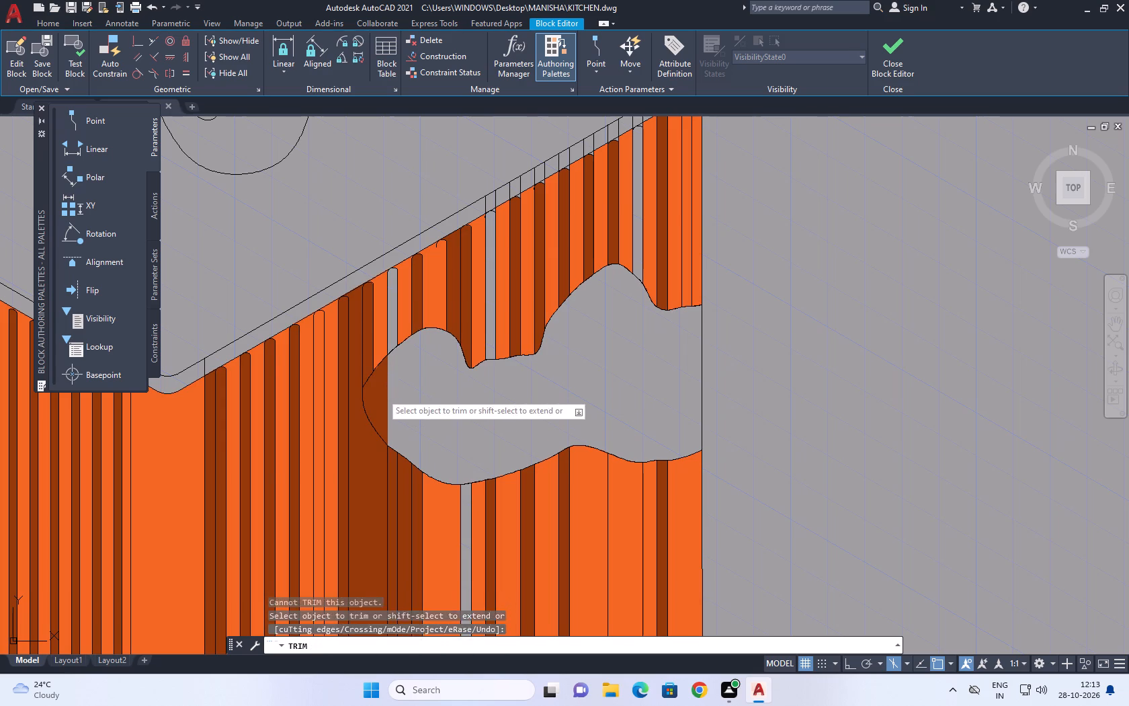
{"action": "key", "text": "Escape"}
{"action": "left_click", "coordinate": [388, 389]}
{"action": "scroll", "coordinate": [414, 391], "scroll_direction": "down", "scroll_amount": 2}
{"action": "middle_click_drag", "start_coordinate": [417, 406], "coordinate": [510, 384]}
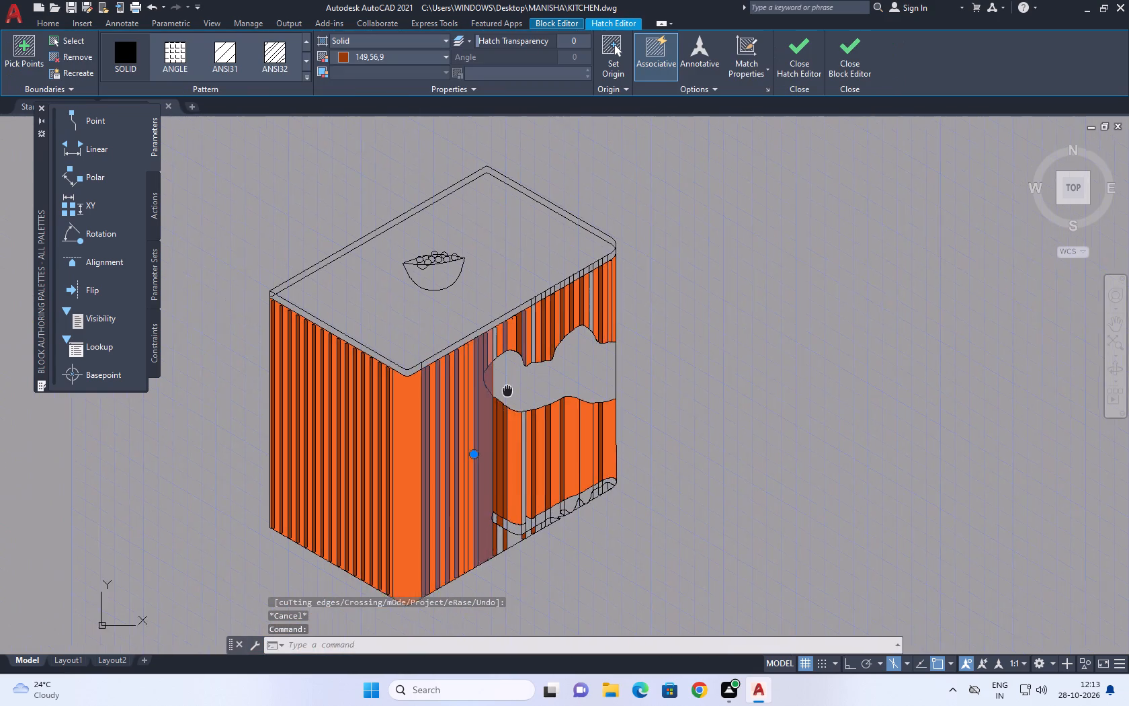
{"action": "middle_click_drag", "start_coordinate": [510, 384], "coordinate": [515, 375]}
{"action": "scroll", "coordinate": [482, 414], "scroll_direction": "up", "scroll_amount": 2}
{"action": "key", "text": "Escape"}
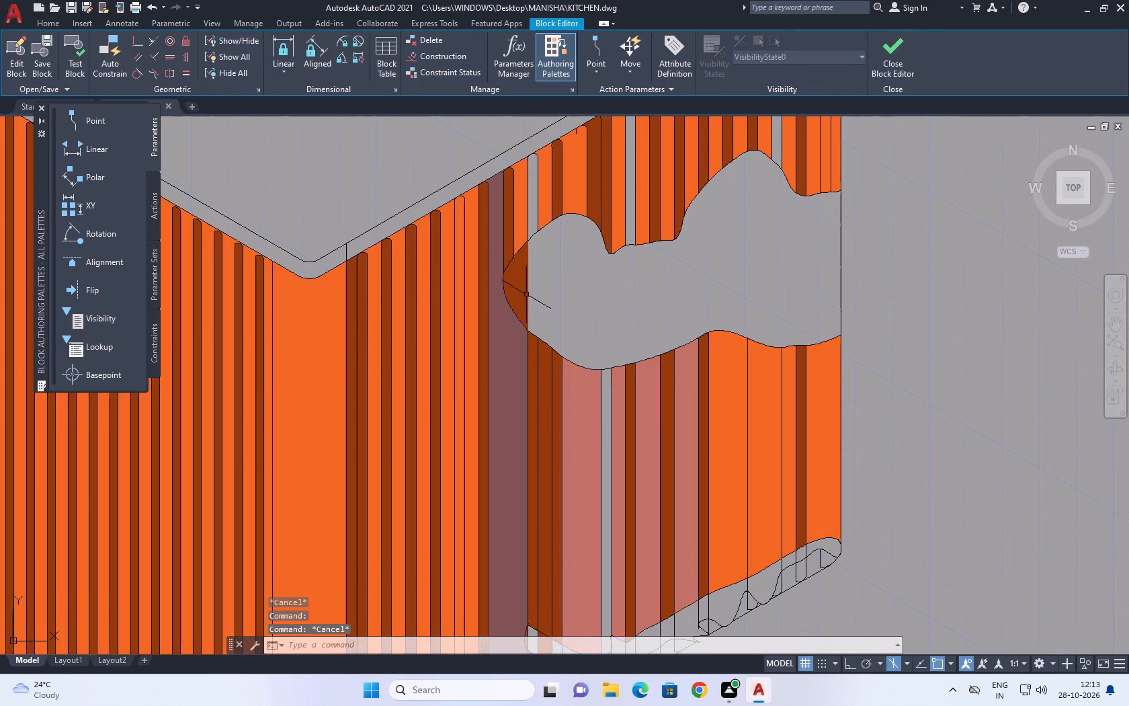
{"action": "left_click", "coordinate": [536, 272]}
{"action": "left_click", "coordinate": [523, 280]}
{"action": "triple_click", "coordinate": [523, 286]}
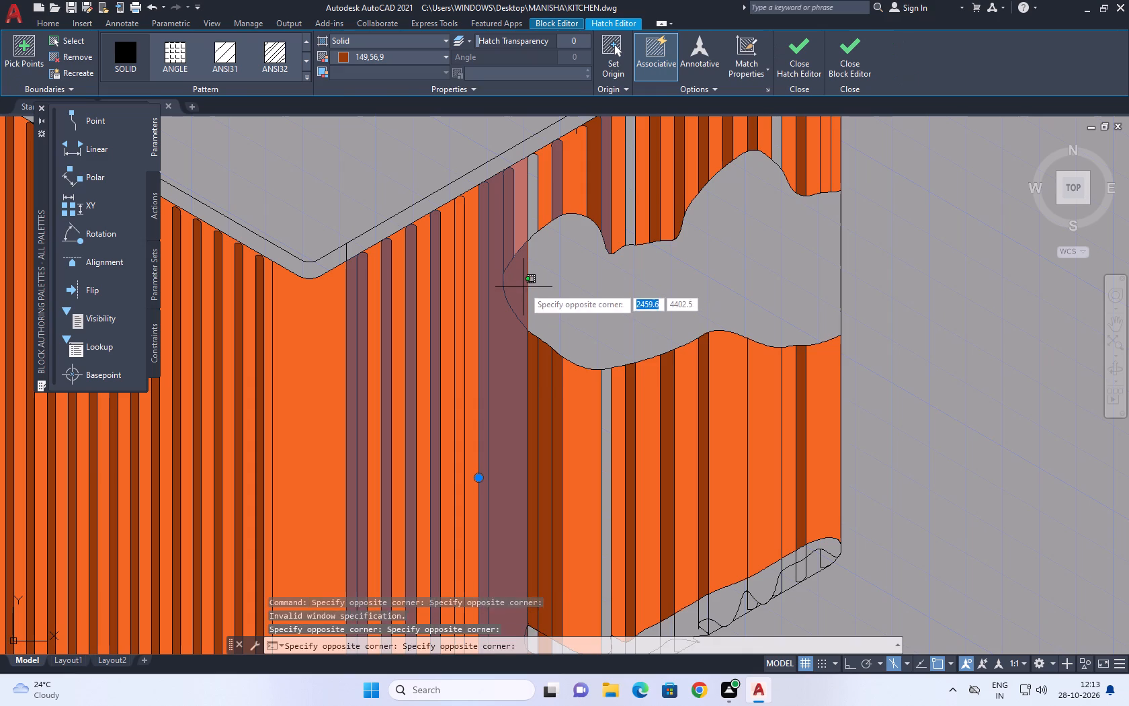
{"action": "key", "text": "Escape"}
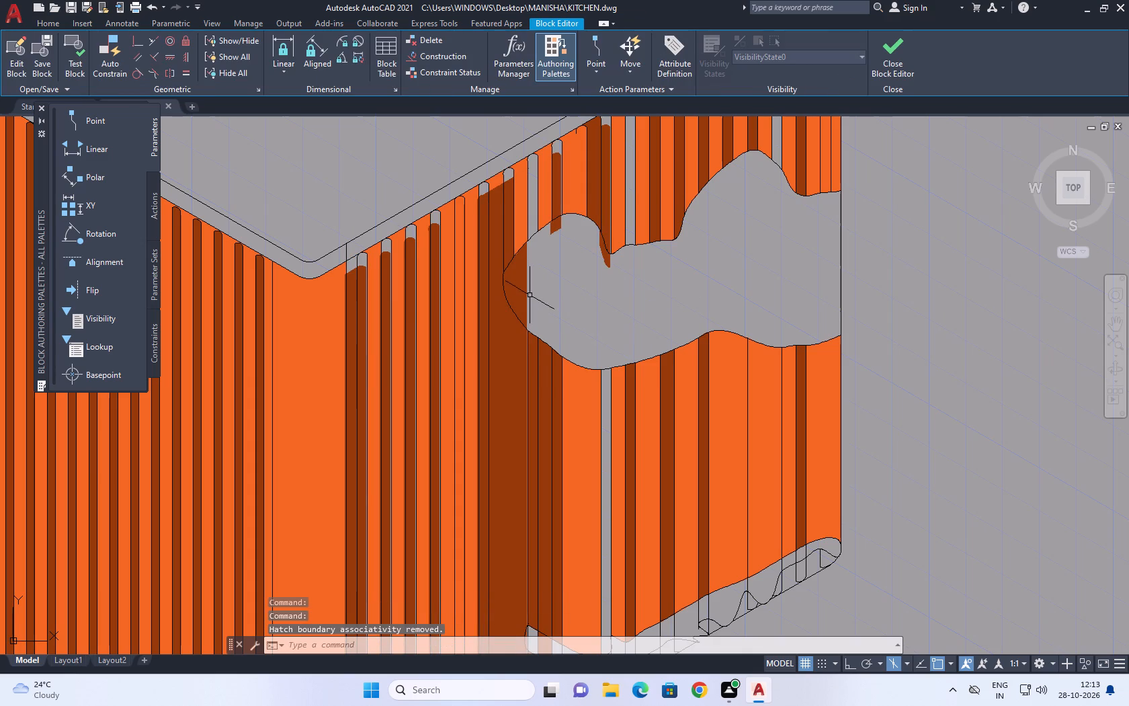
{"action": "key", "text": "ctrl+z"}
Erase the middle break's three outline curves on the right face: the lower edge, the upper edge and the near-end arc.
{"action": "scroll", "coordinate": [590, 354], "scroll_direction": "down", "scroll_amount": 2}
{"action": "middle_click_drag", "start_coordinate": [613, 396], "coordinate": [567, 295]}
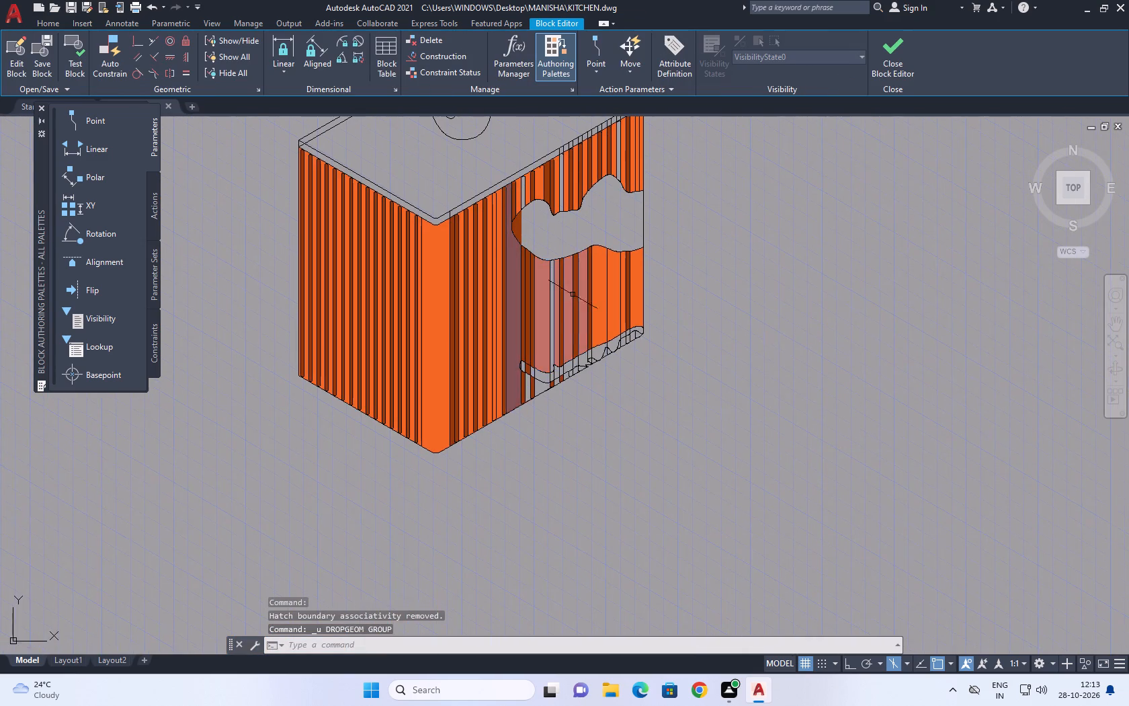
{"action": "scroll", "coordinate": [604, 260], "scroll_direction": "up", "scroll_amount": 2}
{"action": "left_click", "coordinate": [629, 240]}
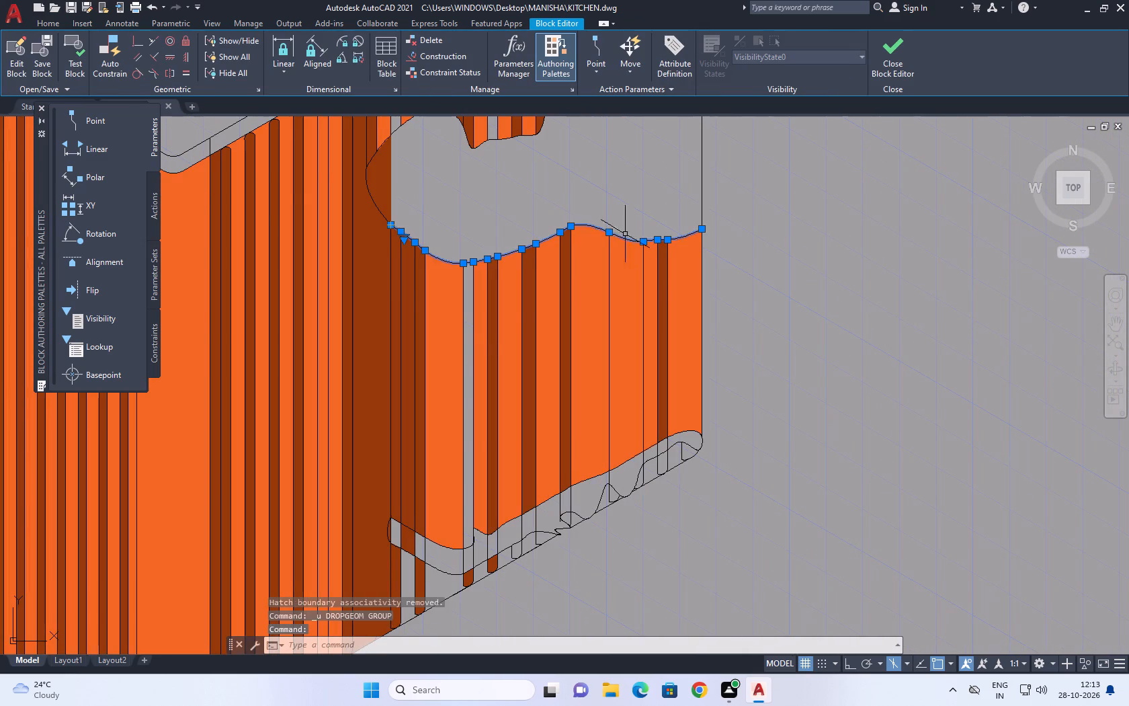
{"action": "middle_click_drag", "start_coordinate": [616, 227], "coordinate": [629, 302]}
{"action": "key", "text": "Delete"}
{"action": "left_click", "coordinate": [547, 212]}
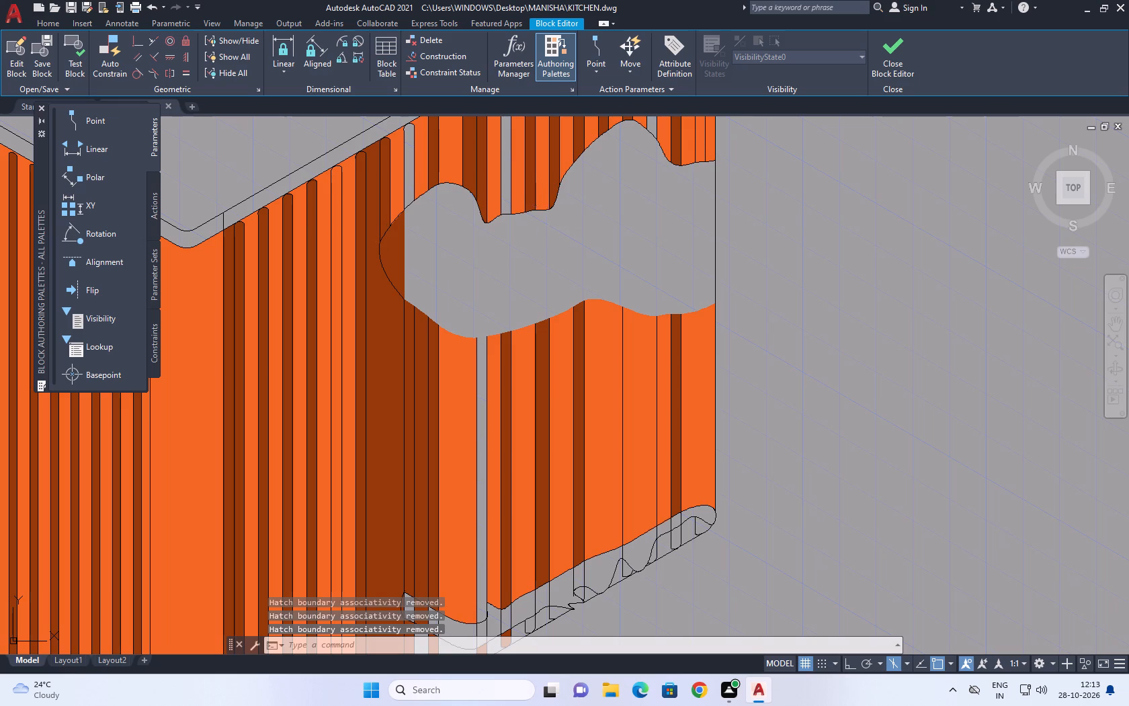
{"action": "key", "text": "Delete"}
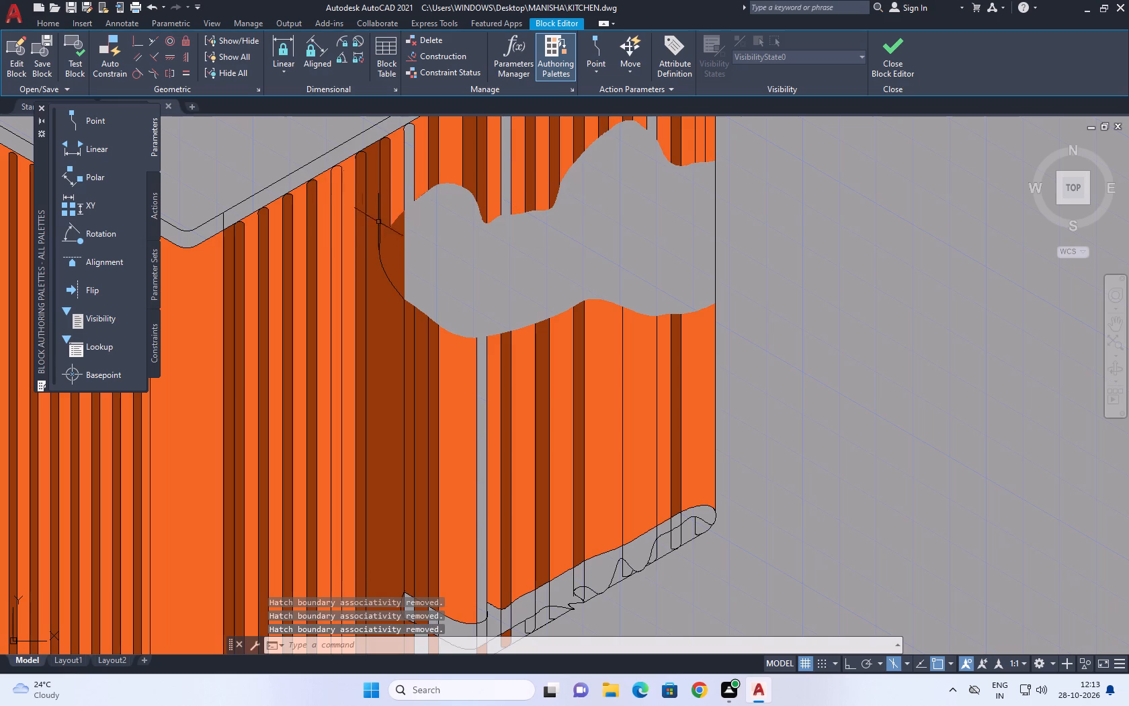
{"action": "left_click", "coordinate": [380, 256]}
{"action": "key", "text": "Delete"}
{"action": "scroll", "coordinate": [694, 317], "scroll_direction": "down", "scroll_amount": 2}
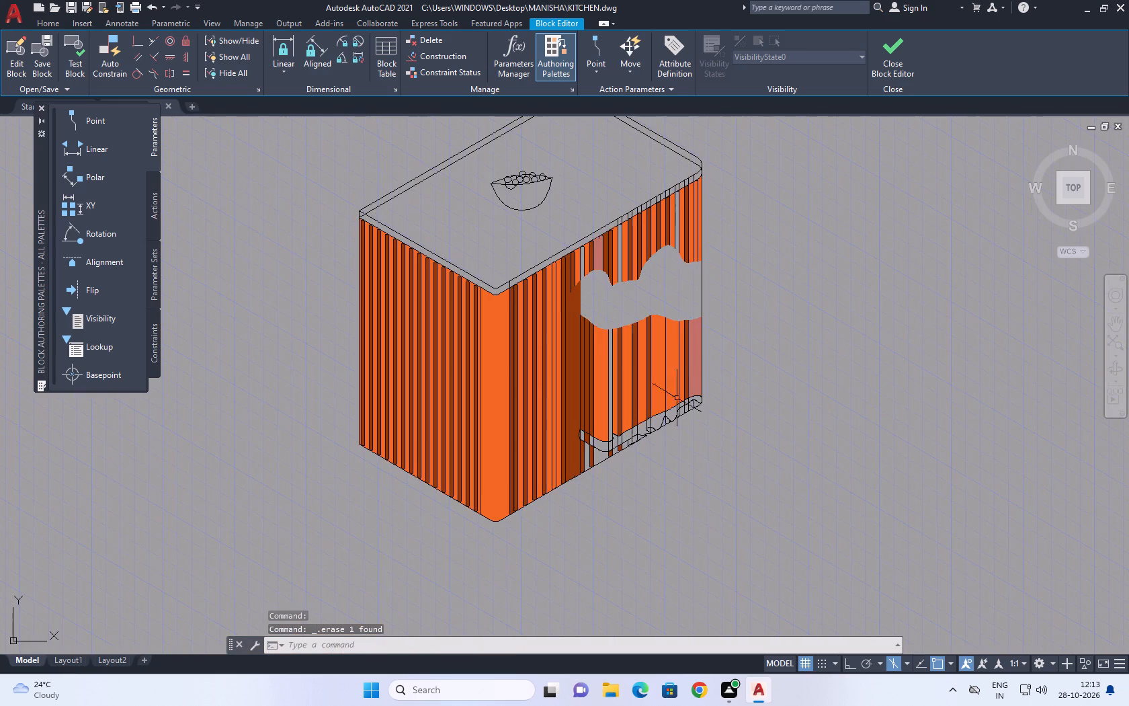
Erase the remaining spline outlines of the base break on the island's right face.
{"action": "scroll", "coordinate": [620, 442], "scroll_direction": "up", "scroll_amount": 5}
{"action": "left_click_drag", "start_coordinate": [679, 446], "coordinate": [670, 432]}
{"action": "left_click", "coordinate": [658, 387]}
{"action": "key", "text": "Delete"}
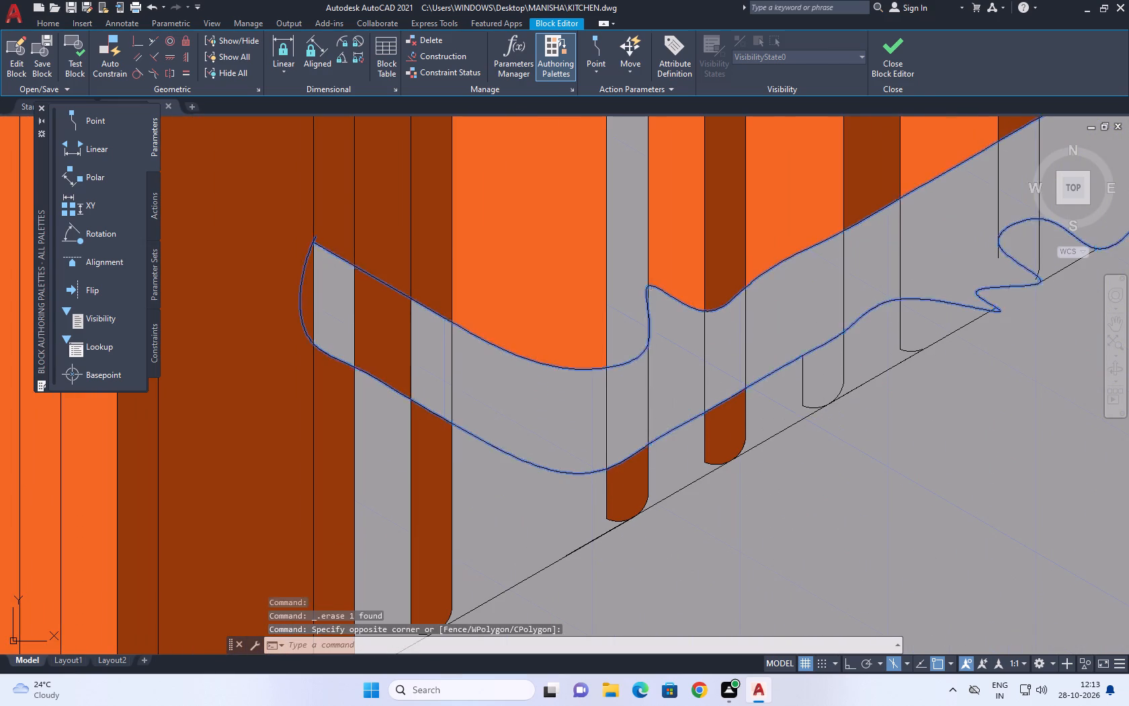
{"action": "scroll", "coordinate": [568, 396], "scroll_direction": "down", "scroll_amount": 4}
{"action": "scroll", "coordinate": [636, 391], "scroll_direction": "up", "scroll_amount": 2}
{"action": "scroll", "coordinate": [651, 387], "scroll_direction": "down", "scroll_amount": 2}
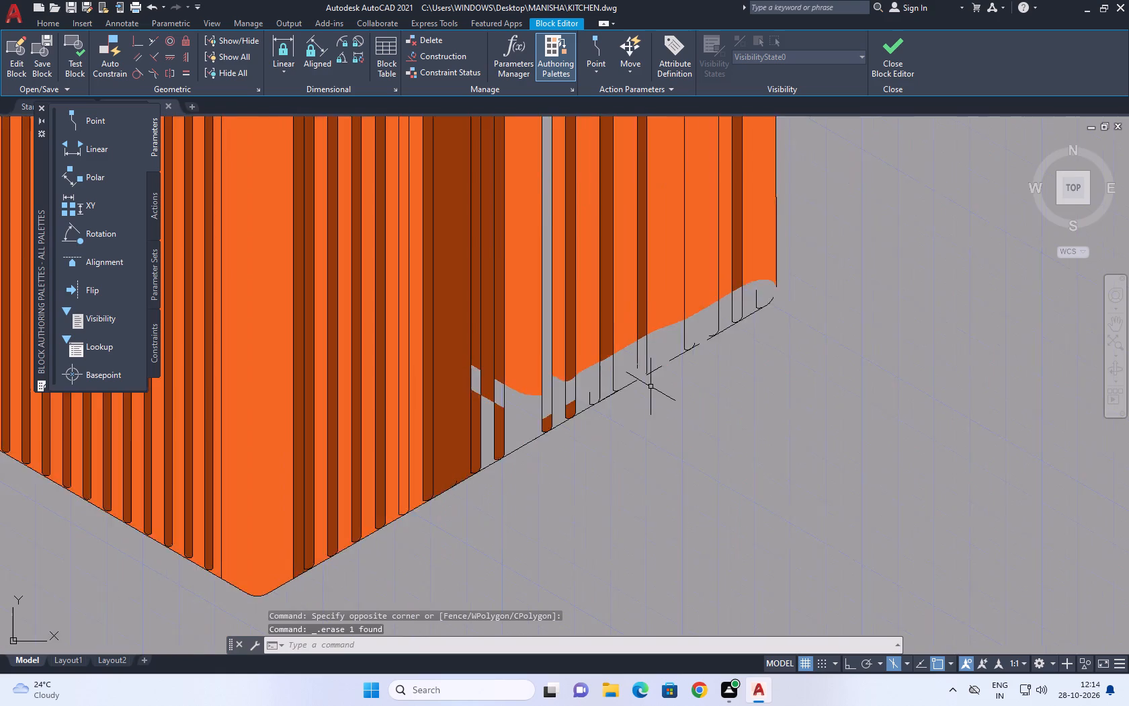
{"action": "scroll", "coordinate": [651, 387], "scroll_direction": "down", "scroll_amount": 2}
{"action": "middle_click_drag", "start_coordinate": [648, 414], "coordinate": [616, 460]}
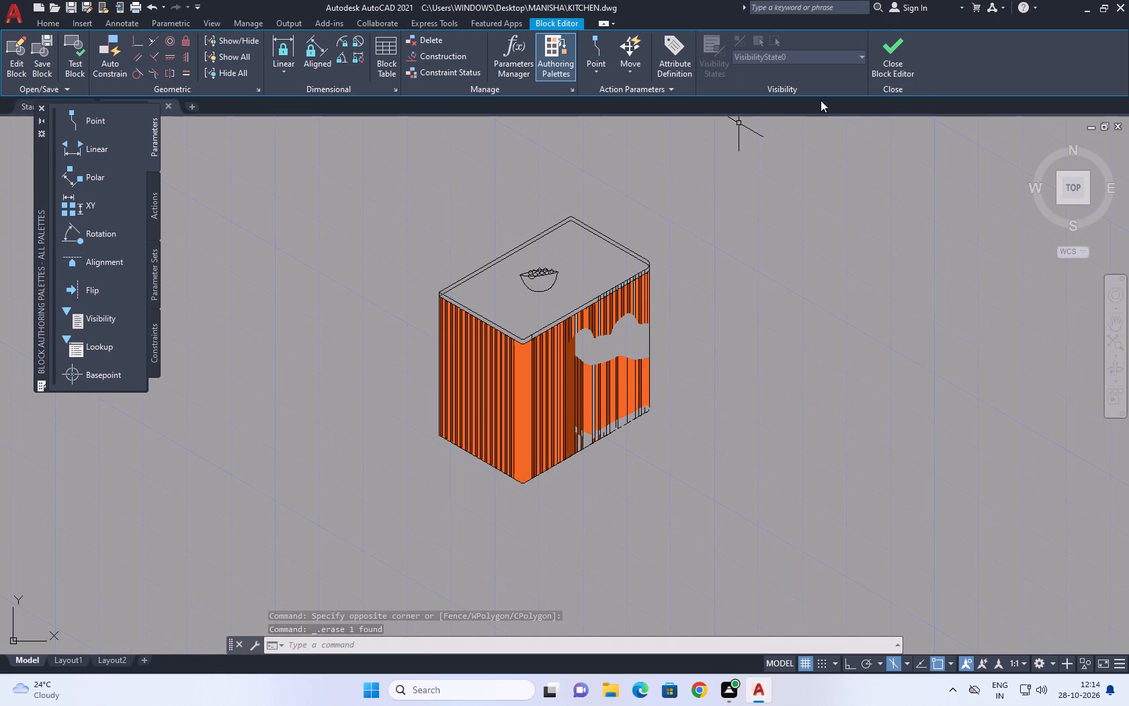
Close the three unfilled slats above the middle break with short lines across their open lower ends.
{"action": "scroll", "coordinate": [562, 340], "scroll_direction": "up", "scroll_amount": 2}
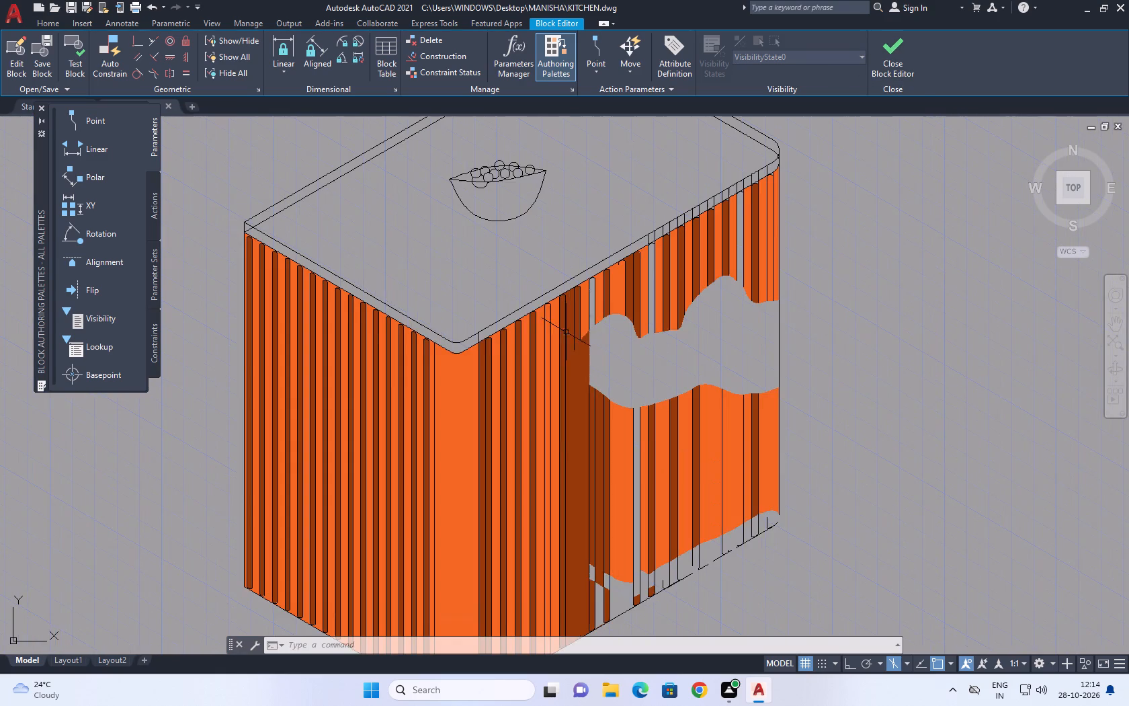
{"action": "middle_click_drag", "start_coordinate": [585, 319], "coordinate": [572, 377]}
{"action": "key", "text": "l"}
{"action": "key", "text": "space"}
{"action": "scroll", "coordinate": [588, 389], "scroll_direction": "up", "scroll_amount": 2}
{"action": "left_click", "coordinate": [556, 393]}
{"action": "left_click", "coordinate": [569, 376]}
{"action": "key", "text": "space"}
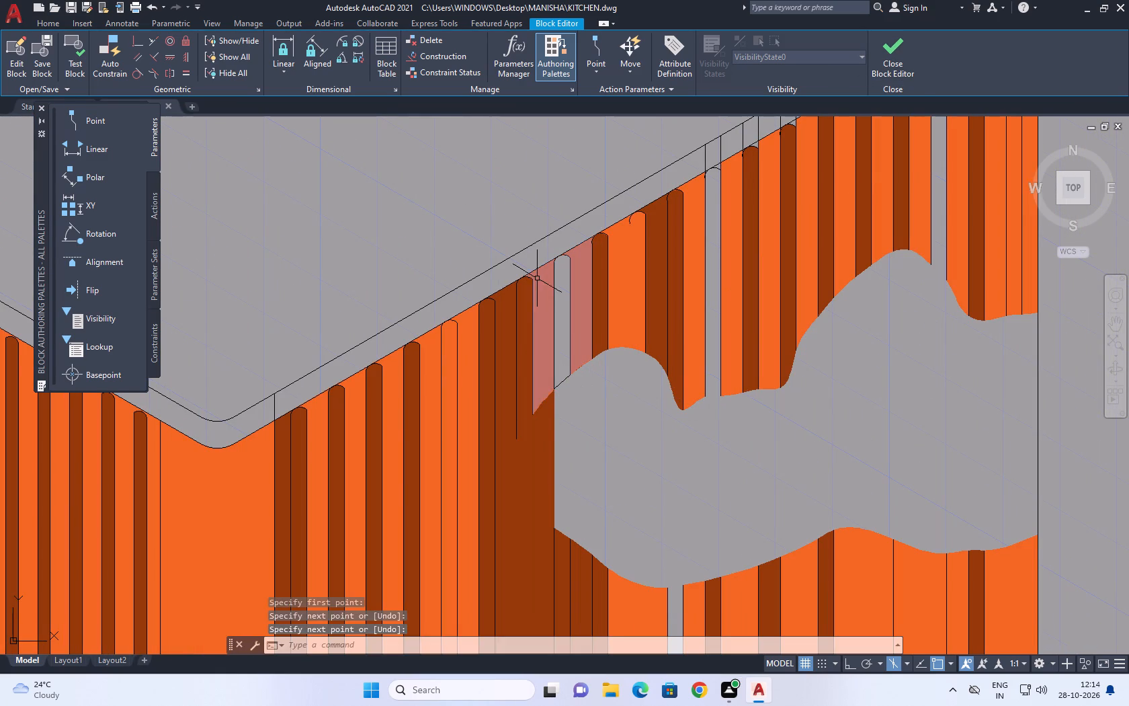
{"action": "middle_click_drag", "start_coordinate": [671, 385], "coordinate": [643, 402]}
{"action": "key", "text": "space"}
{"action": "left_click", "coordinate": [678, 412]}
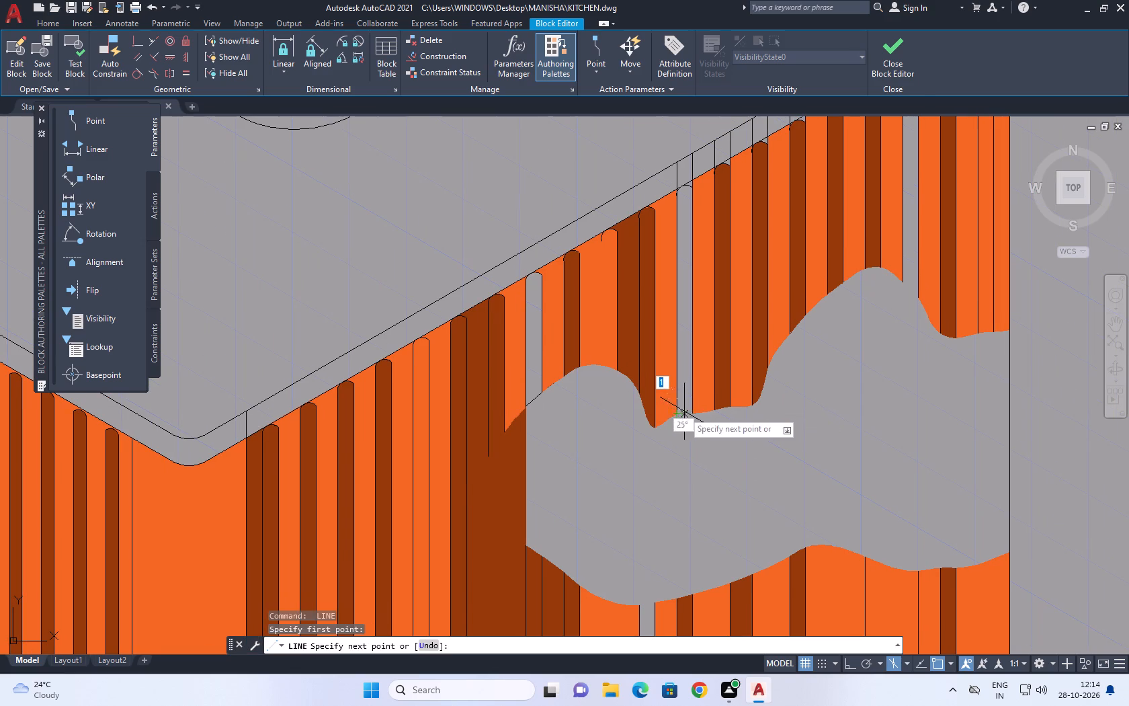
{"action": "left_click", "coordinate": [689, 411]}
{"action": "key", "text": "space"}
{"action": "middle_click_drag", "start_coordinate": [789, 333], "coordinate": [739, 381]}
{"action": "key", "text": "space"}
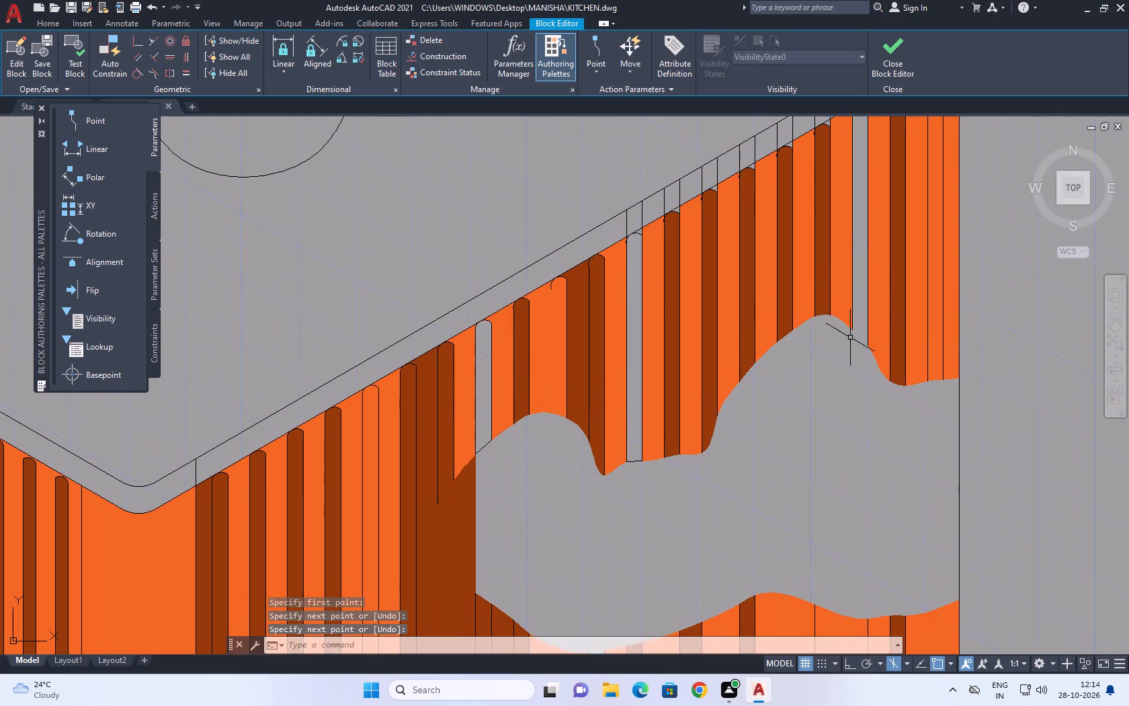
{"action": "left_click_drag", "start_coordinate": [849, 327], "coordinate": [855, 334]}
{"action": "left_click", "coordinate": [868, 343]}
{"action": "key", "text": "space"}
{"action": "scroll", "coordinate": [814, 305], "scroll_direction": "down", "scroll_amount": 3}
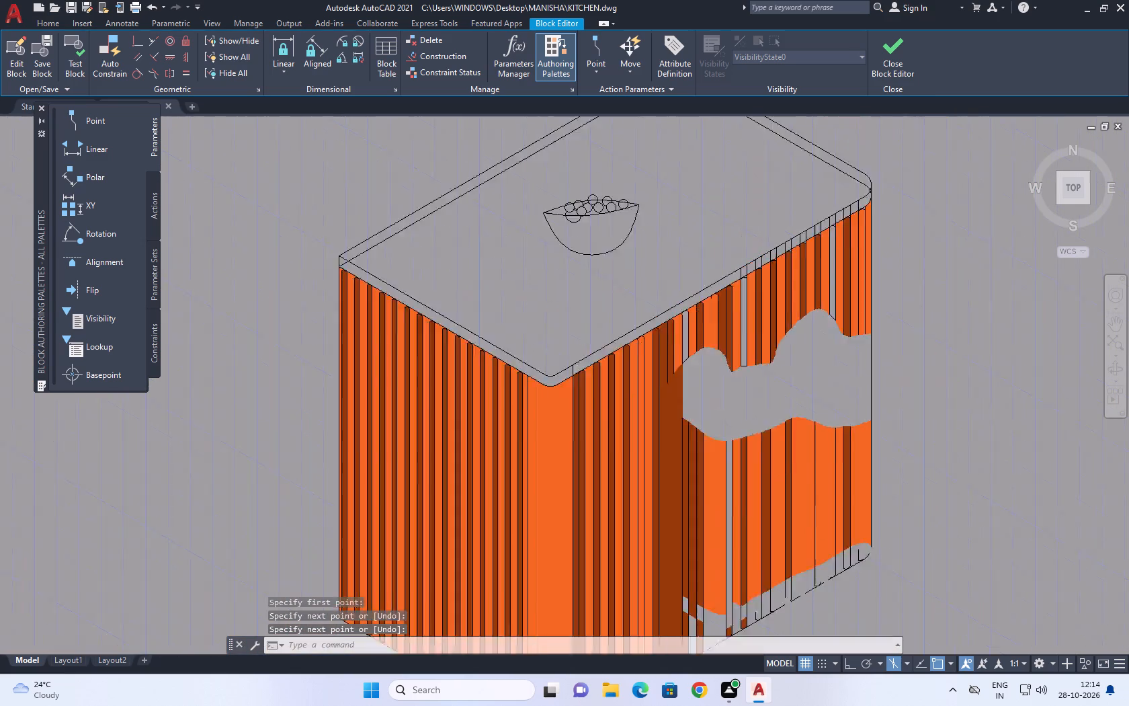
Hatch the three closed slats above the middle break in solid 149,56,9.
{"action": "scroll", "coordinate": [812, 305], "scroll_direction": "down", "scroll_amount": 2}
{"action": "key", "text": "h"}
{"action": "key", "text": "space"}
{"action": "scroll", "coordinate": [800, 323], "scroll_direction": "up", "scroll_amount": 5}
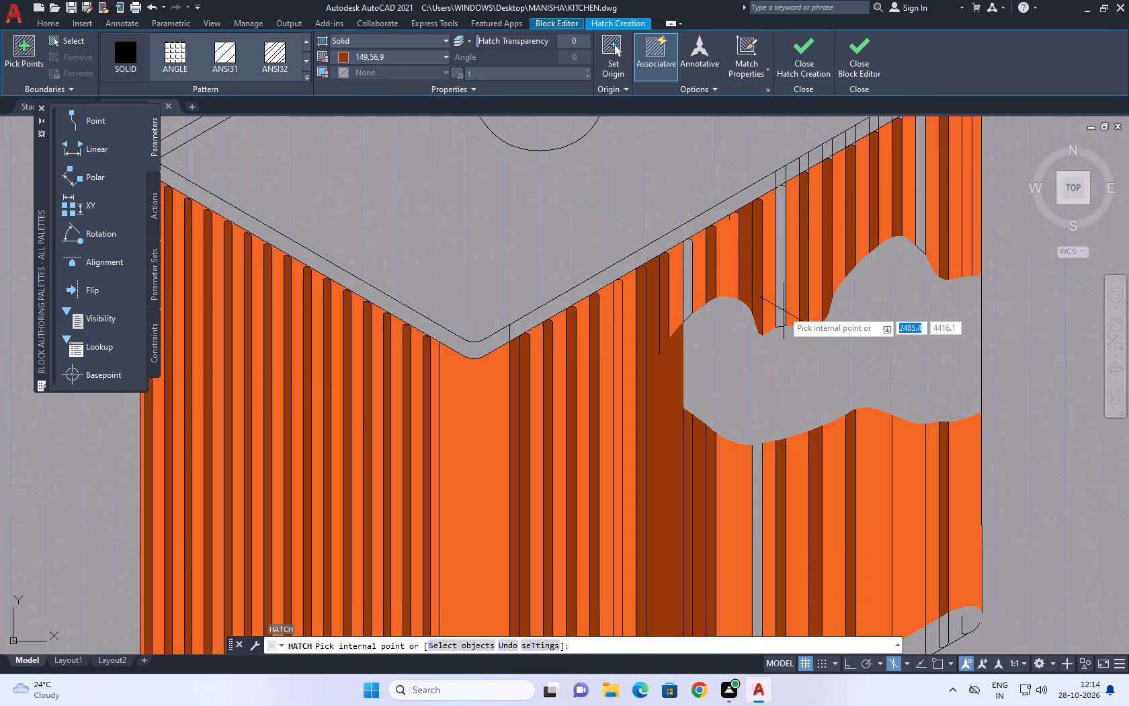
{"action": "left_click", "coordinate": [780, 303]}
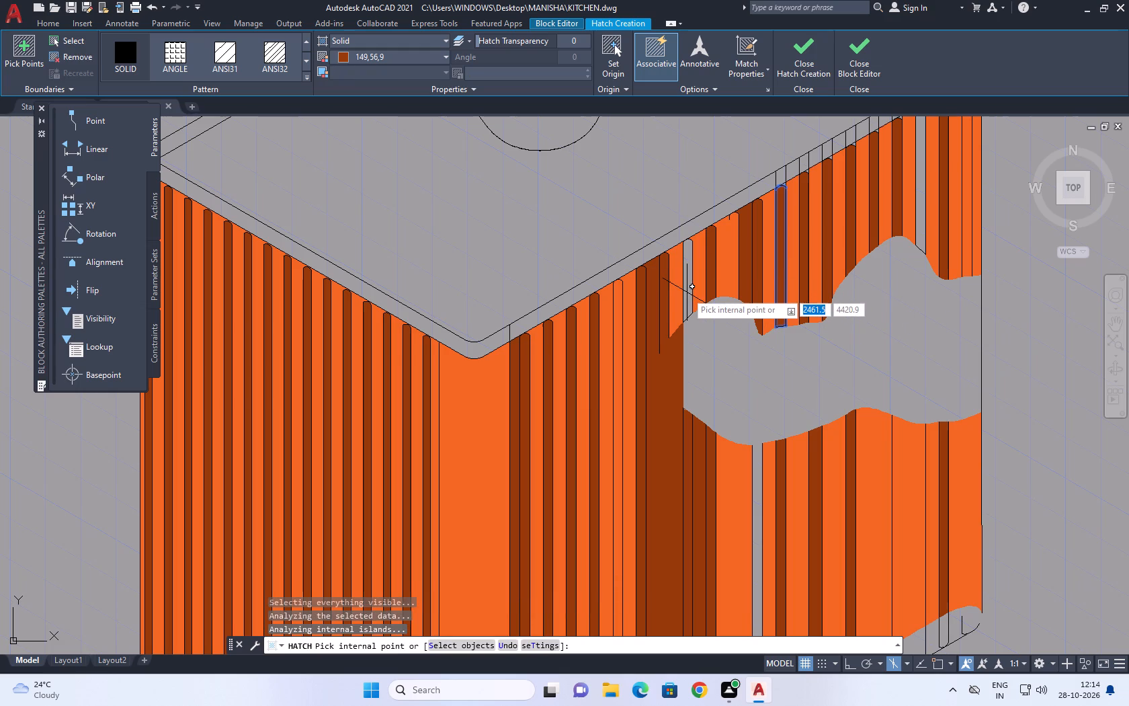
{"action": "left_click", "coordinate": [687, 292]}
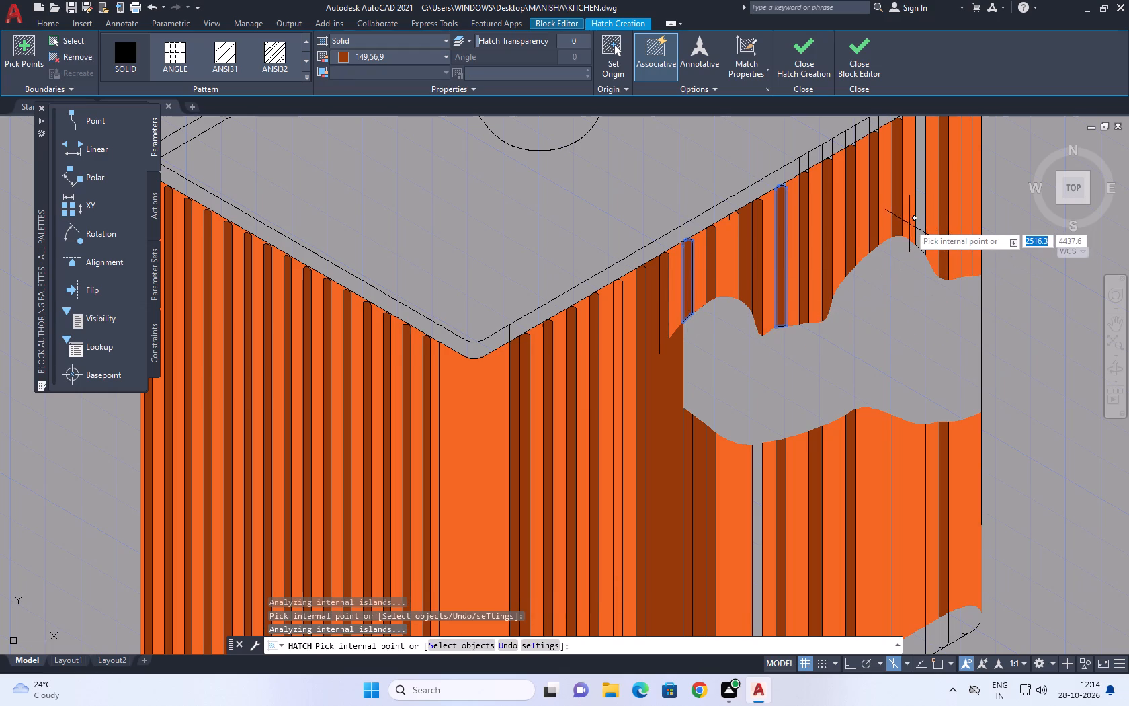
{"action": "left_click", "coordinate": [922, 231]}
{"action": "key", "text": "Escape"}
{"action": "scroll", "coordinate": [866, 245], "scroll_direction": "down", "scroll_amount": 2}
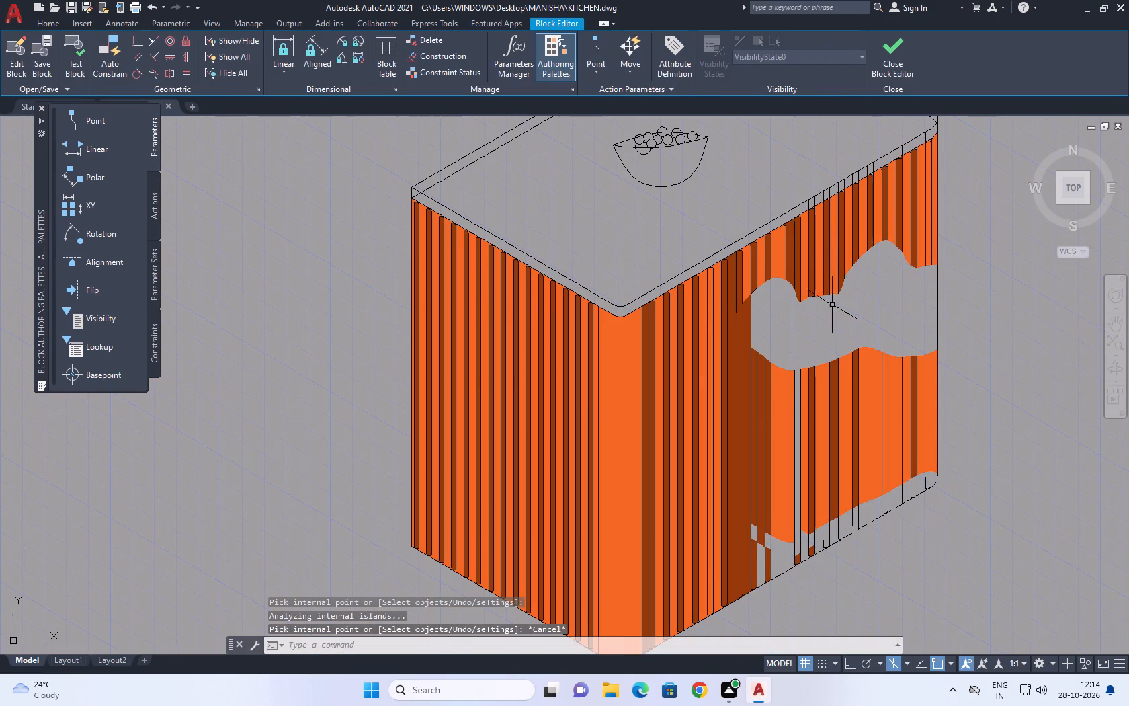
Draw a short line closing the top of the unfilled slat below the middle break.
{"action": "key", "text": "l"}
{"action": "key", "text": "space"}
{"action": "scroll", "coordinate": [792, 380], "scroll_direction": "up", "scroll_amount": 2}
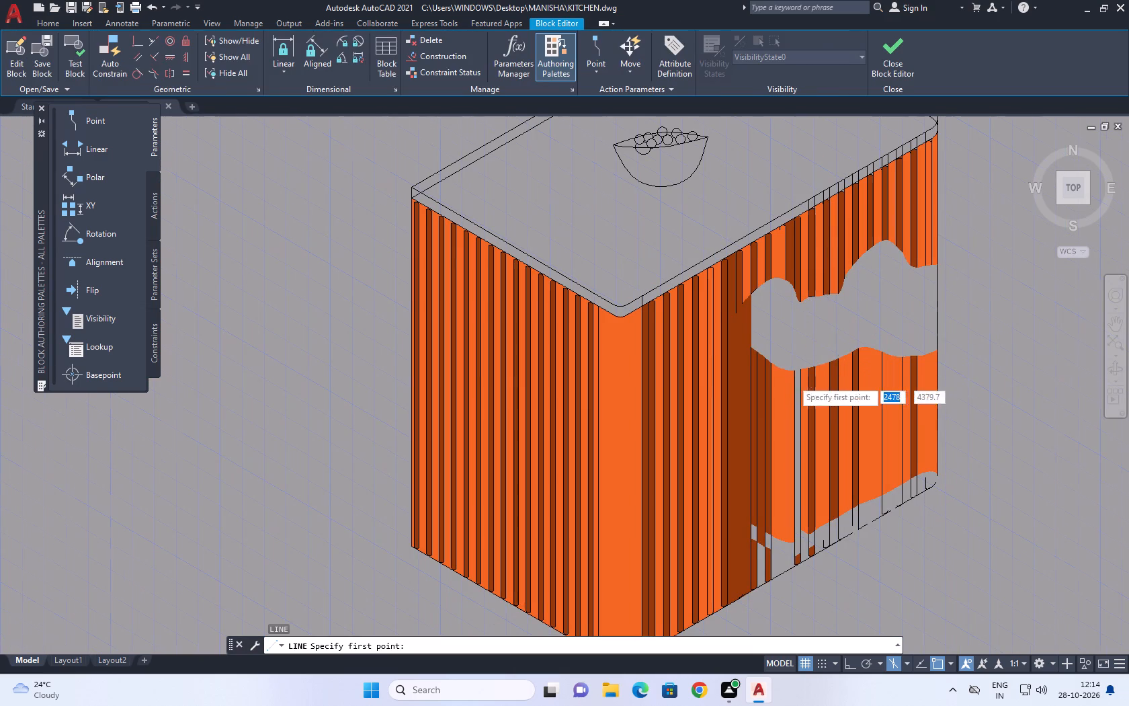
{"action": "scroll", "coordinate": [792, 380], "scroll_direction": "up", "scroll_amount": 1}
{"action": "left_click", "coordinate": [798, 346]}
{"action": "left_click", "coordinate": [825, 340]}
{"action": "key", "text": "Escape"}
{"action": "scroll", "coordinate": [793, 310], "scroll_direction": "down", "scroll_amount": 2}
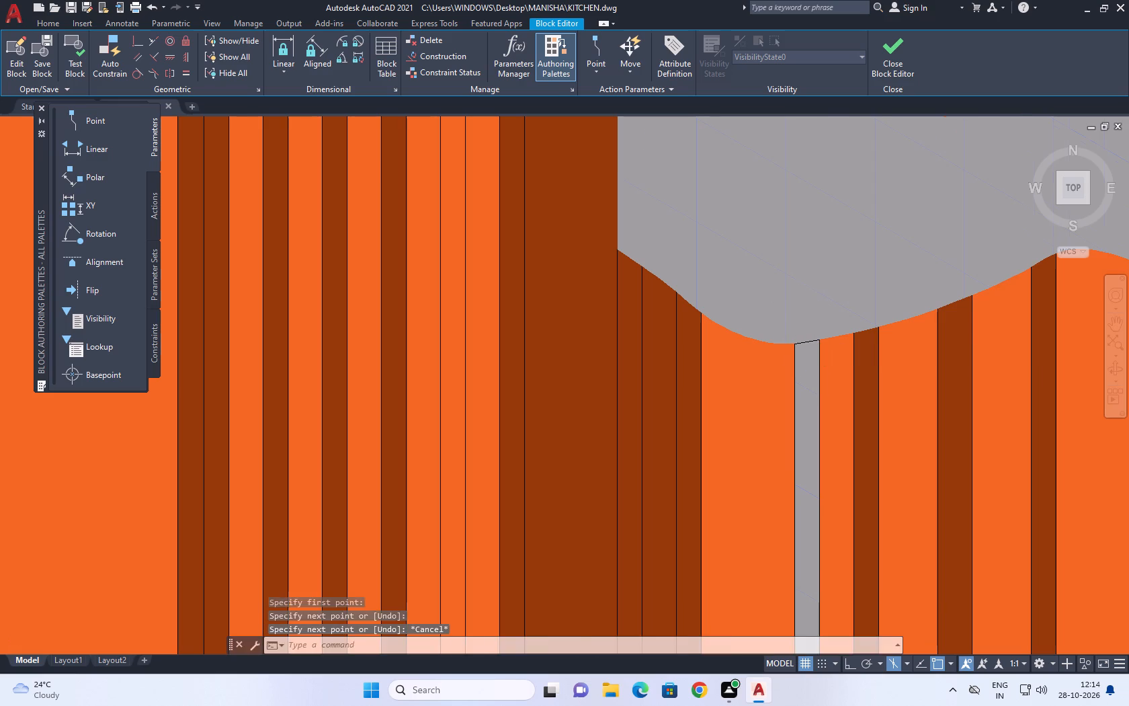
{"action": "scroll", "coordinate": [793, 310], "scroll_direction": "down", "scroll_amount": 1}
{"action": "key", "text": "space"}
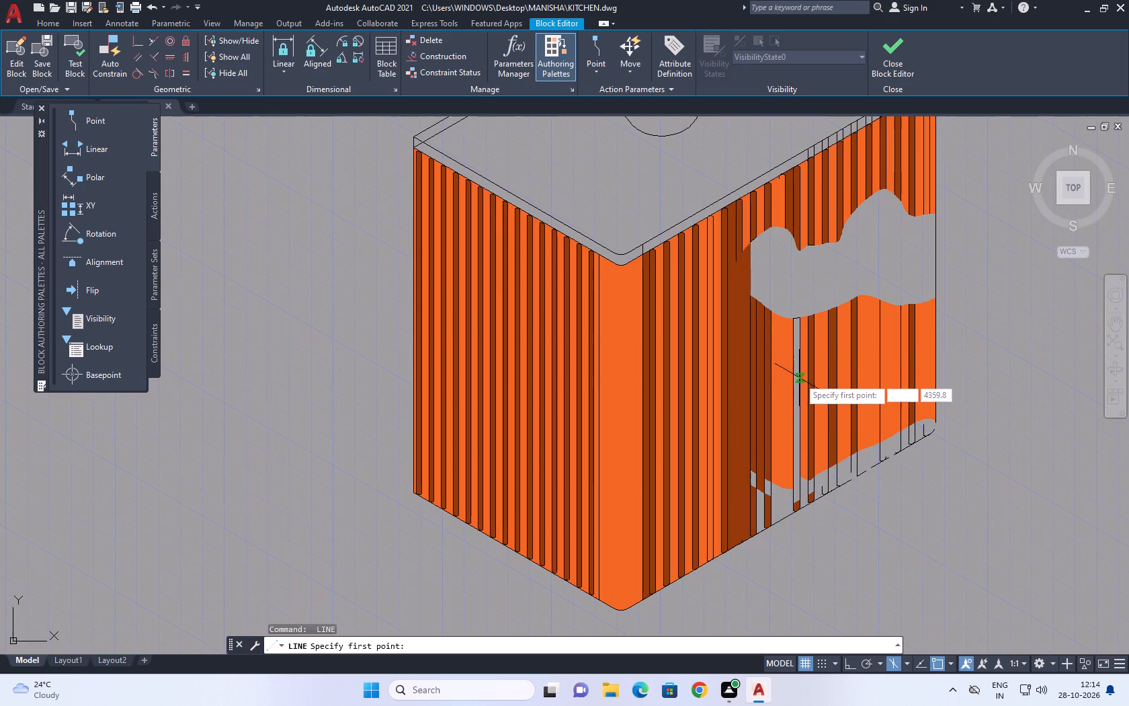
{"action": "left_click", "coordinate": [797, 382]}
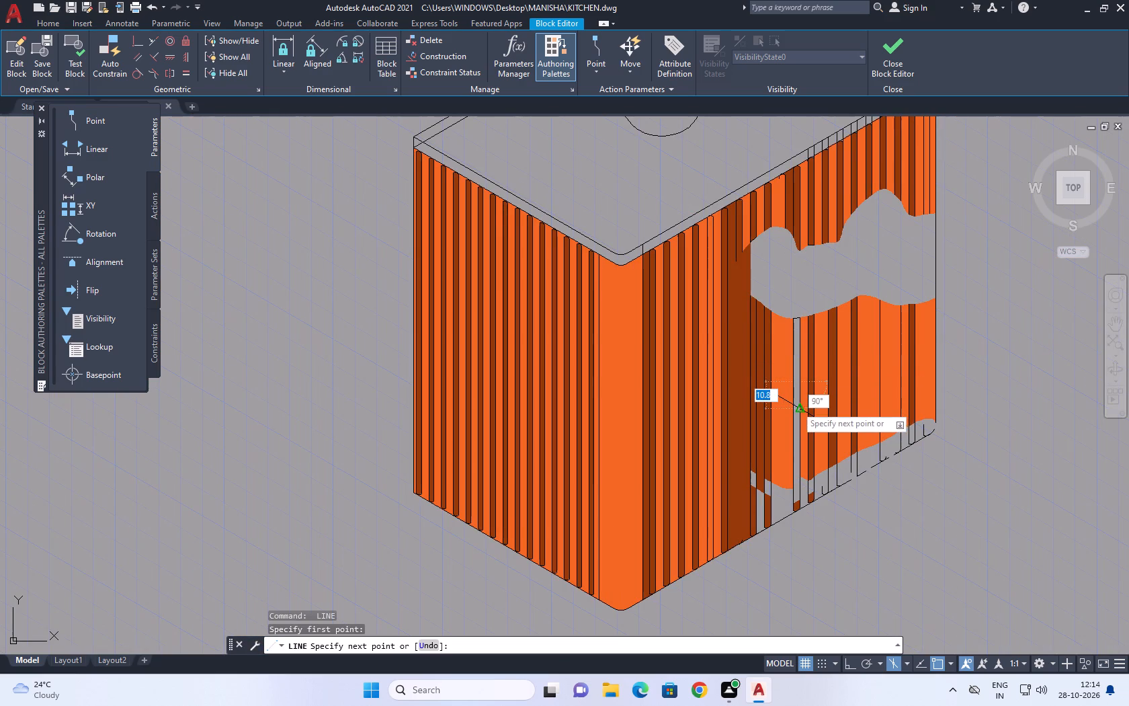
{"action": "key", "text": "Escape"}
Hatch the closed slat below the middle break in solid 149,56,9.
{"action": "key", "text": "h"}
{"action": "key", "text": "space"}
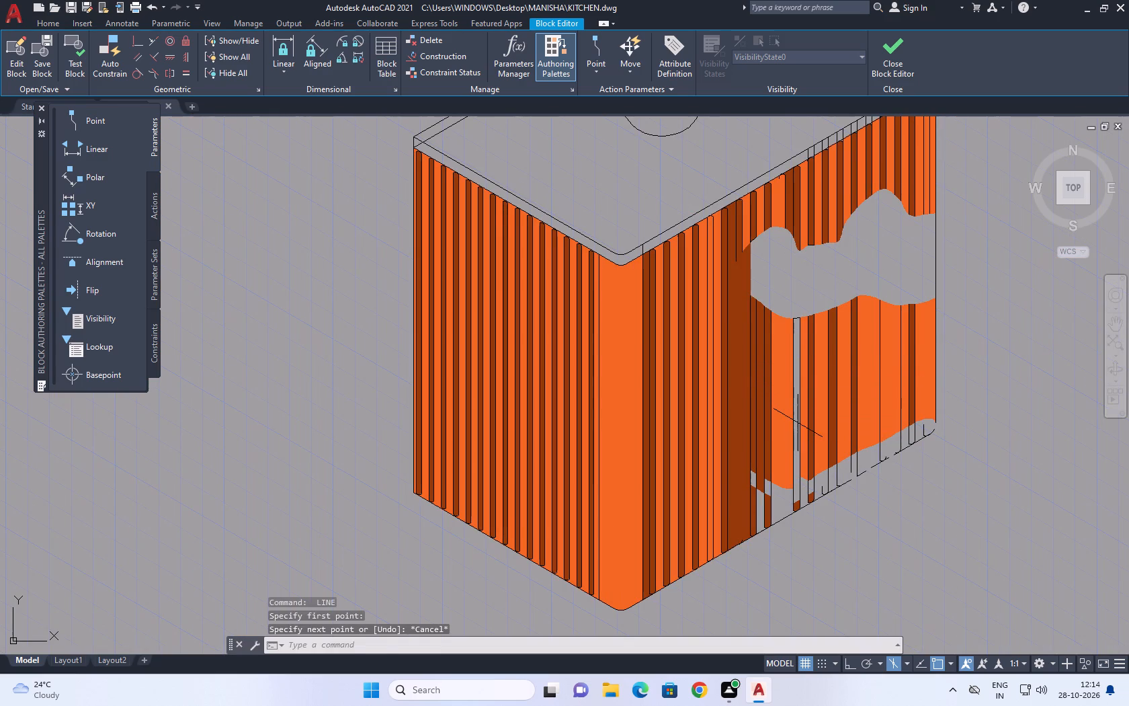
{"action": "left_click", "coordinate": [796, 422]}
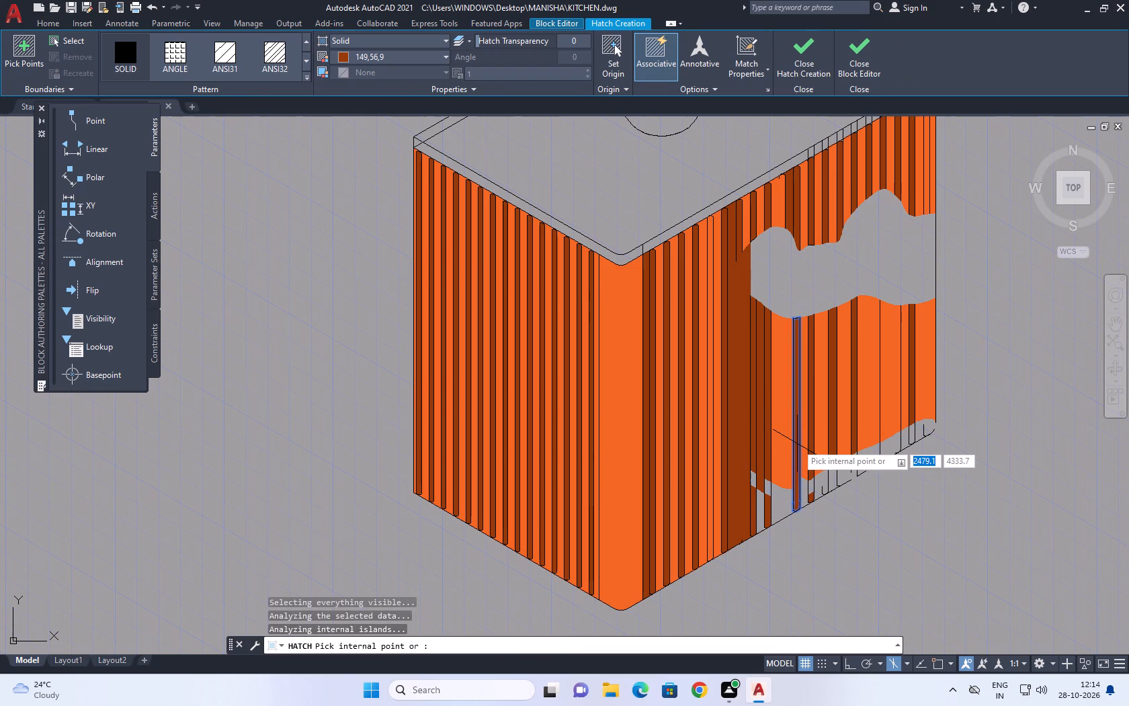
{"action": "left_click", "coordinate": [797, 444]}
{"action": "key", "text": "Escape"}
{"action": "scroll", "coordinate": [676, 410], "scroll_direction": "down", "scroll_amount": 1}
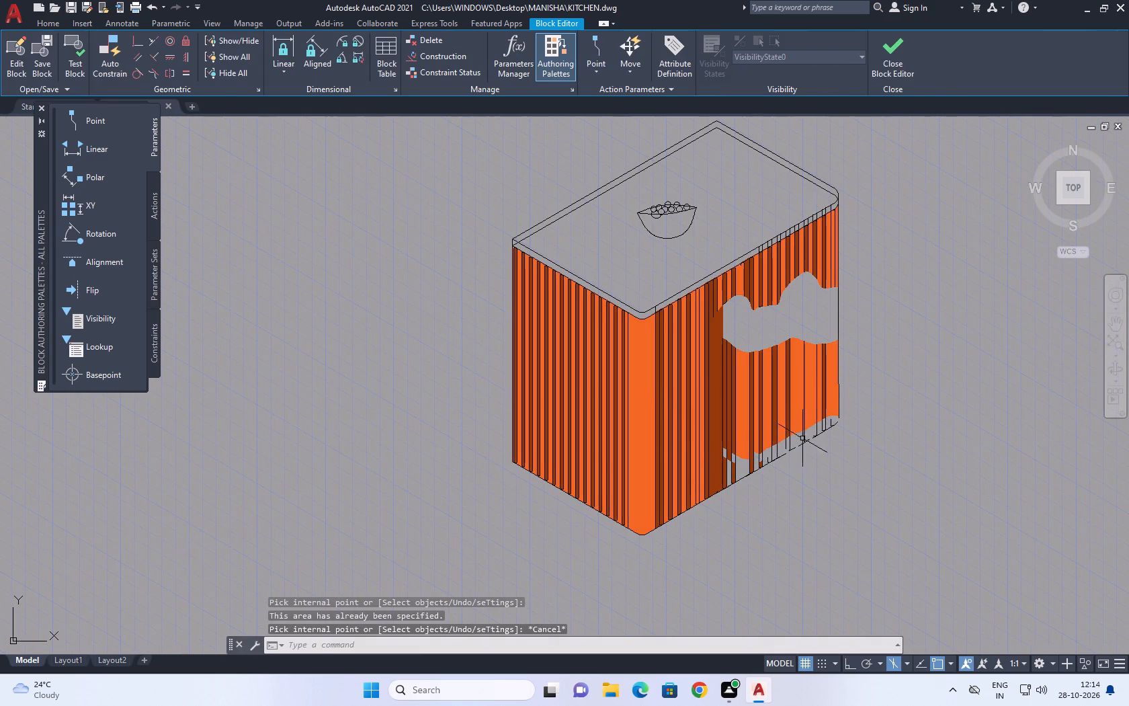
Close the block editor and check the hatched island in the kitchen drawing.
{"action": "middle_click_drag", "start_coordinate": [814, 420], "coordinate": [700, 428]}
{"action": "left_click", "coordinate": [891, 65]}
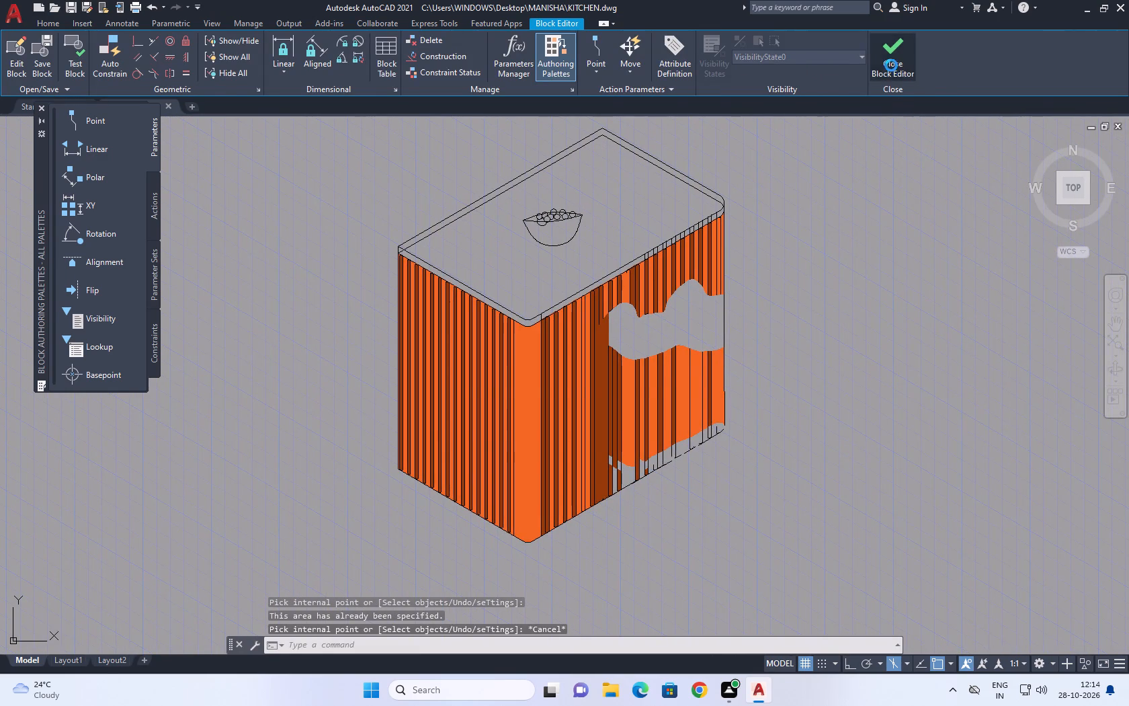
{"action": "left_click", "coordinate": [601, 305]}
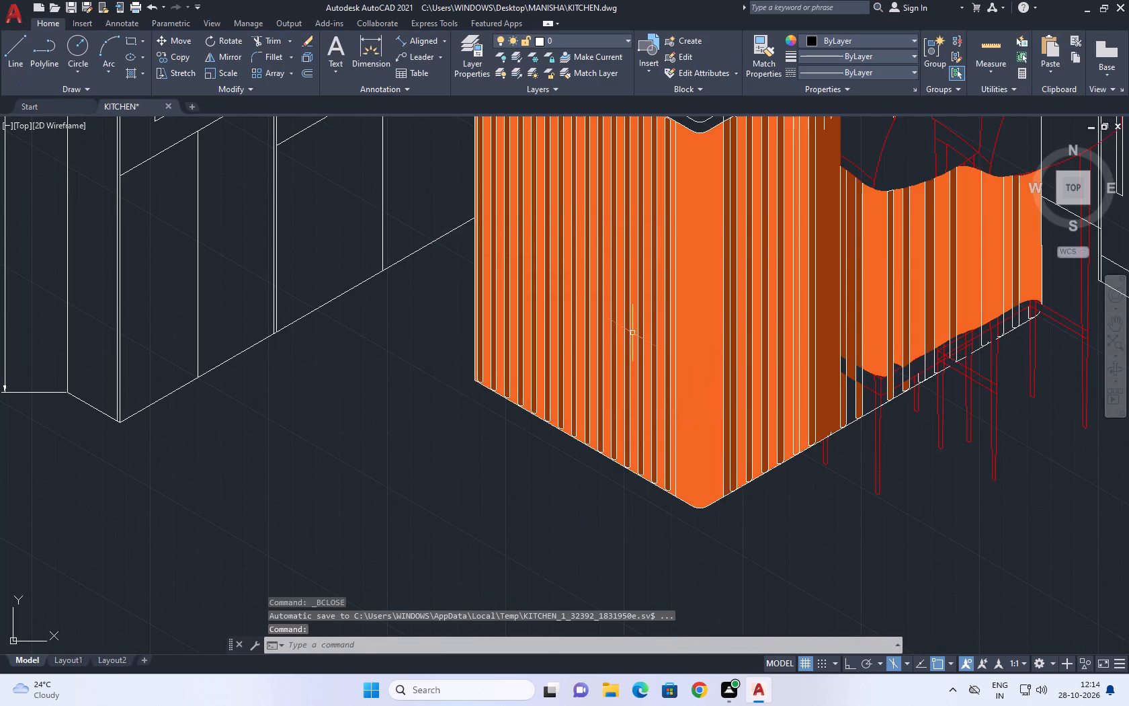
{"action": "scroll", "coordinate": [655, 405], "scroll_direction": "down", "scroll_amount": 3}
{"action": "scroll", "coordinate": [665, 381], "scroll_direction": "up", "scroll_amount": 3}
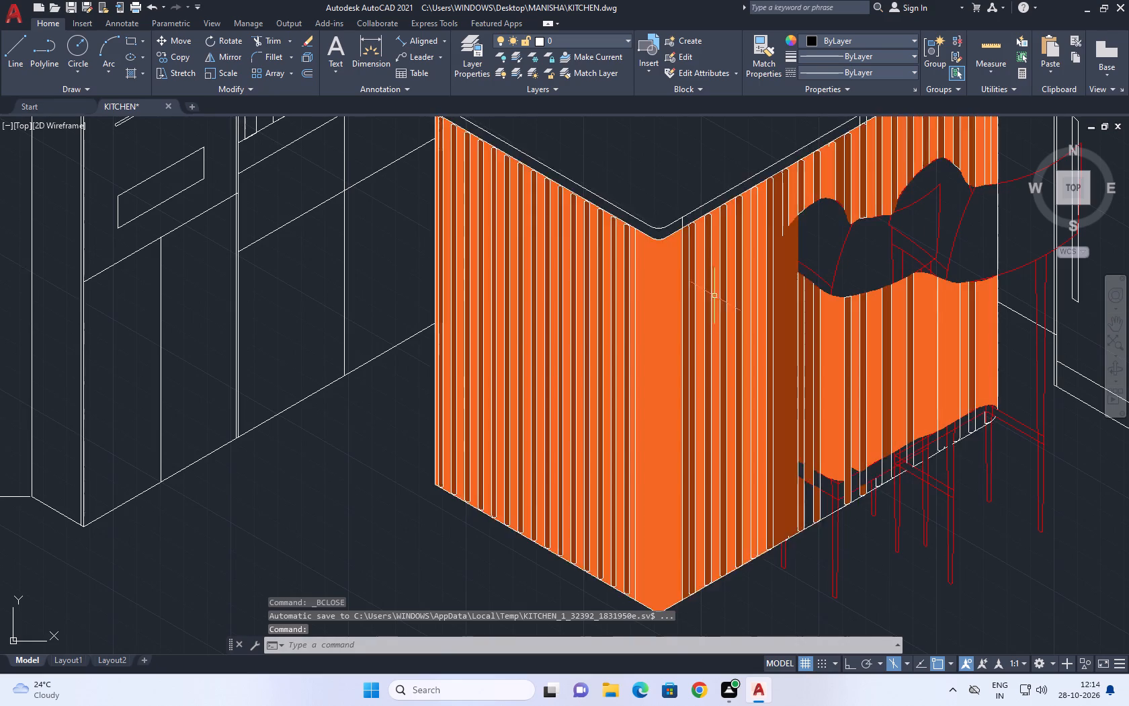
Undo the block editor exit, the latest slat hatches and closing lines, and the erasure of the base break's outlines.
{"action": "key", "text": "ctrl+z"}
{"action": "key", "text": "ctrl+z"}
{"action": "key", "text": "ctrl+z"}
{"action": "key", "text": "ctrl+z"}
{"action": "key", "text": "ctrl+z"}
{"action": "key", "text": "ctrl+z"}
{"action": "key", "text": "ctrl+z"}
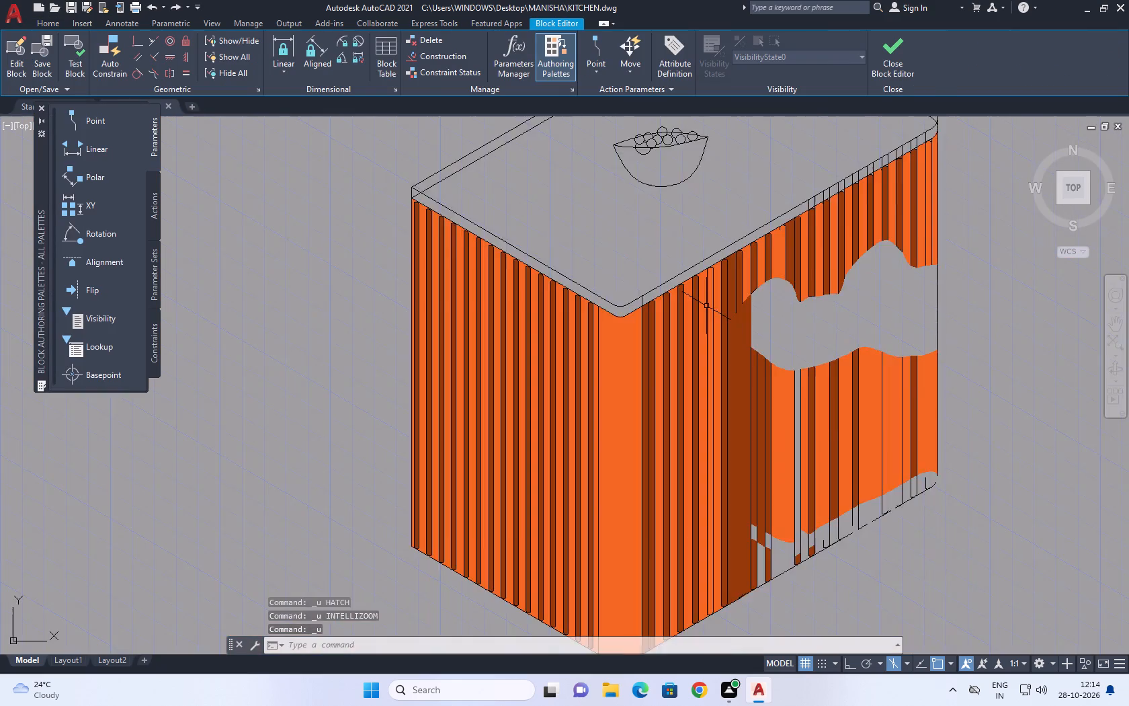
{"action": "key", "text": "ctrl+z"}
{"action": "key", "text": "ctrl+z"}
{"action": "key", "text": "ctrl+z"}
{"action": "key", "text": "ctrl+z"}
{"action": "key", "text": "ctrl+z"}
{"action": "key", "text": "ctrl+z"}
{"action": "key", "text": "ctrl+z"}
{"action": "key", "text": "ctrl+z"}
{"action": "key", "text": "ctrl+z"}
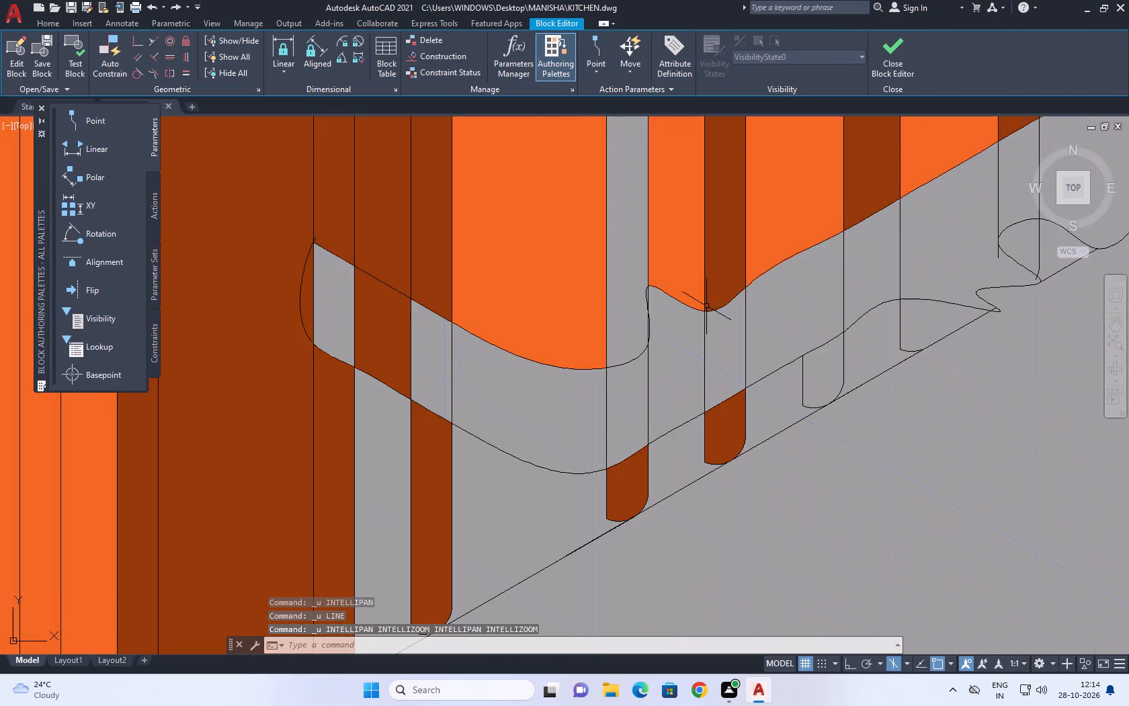
Undo the middle break's outline erasures and the trims across it on the right face.
{"action": "key", "text": "ctrl+z"}
{"action": "key", "text": "ctrl+z"}
{"action": "key", "text": "ctrl+z"}
{"action": "key", "text": "ctrl+z"}
{"action": "key", "text": "ctrl+z"}
{"action": "key", "text": "ctrl+z"}
{"action": "key", "text": "ctrl+z"}
{"action": "key", "text": "ctrl+z"}
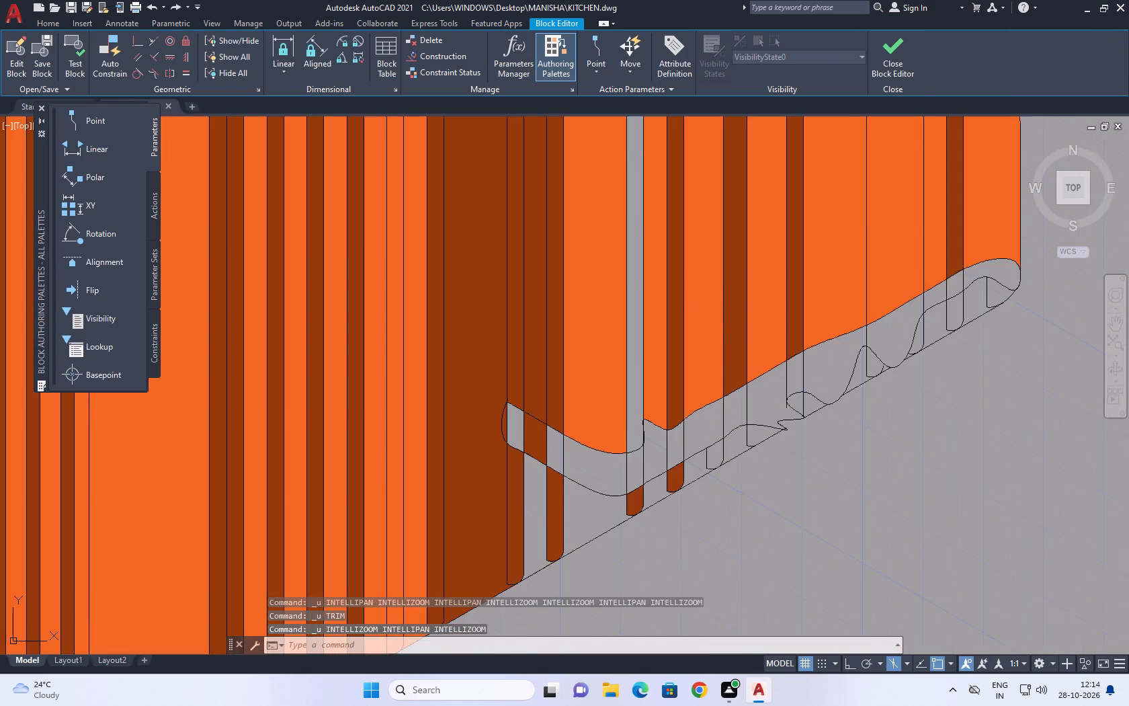
Undo the dark 149,56,9 slat hatches on both faces of the island.
{"action": "key", "text": "ctrl+z"}
{"action": "key", "text": "ctrl+z"}
{"action": "key", "text": "ctrl+z"}
{"action": "key", "text": "ctrl+z"}
{"action": "key", "text": "ctrl+z"}
{"action": "key", "text": "ctrl+z"}
{"action": "key", "text": "ctrl+z"}
{"action": "key", "text": "ctrl+z"}
{"action": "key", "text": "ctrl+z"}
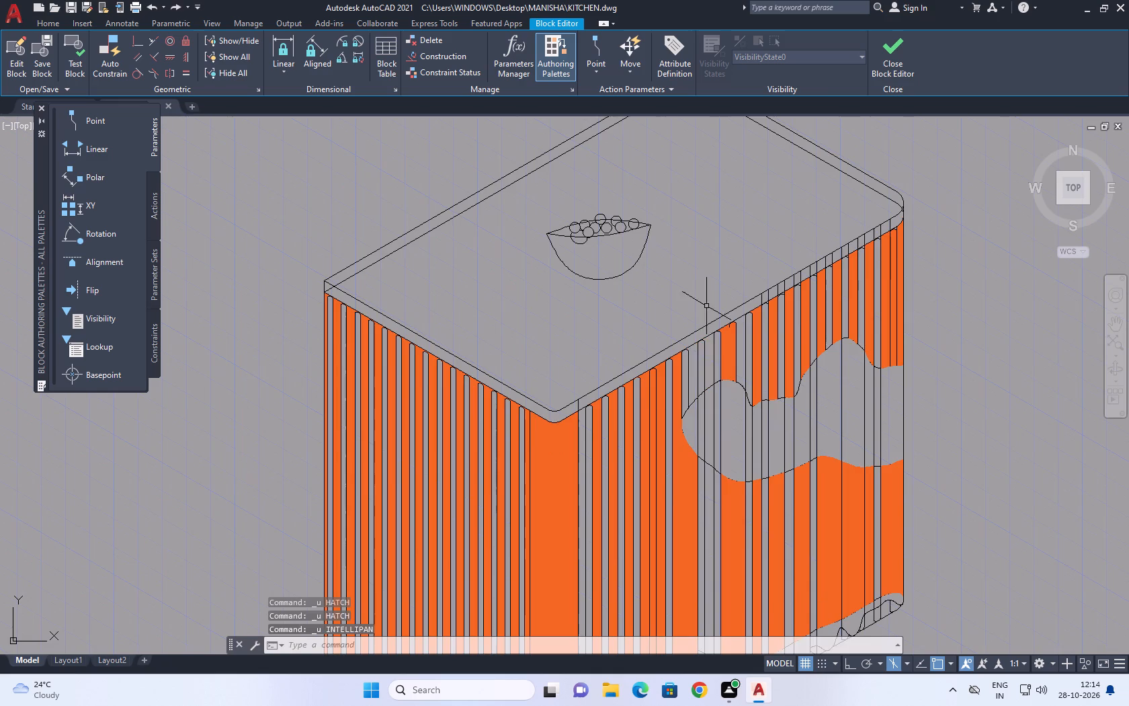
Undo the orange hatches above the middle break on the right face, except the strip nearest its near end.
{"action": "key", "text": "ctrl+z"}
{"action": "key", "text": "ctrl+z"}
{"action": "key", "text": "ctrl+z"}
{"action": "key", "text": "ctrl+z"}
{"action": "key", "text": "ctrl+z"}
{"action": "key", "text": "ctrl+z"}
{"action": "key", "text": "ctrl+z"}
{"action": "key", "text": "ctrl+z"}
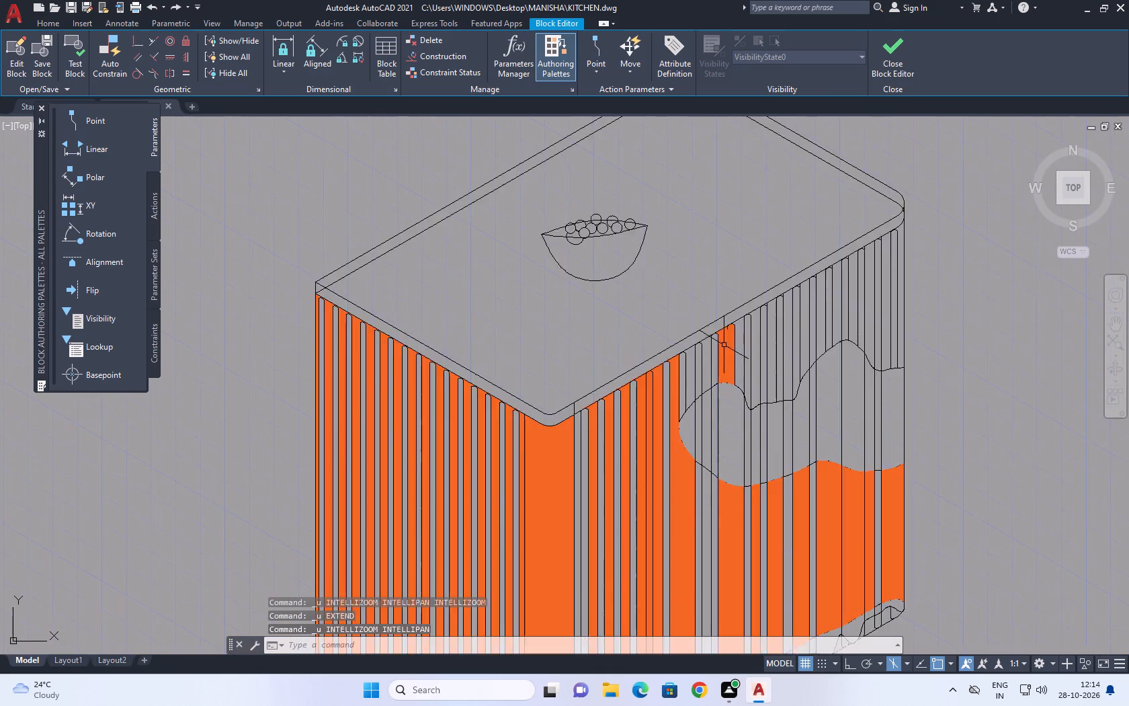
Undo the remaining orange hatches around and below the middle break on the right face.
{"action": "key", "text": "ctrl+z"}
{"action": "key", "text": "ctrl+z"}
{"action": "key", "text": "ctrl+z"}
{"action": "key", "text": "ctrl+z"}
{"action": "key", "text": "ctrl+z"}
{"action": "key", "text": "ctrl+z"}
{"action": "key", "text": "ctrl+z"}
{"action": "key", "text": "ctrl+z"}
{"action": "key", "text": "ctrl+z"}
{"action": "key", "text": "ctrl+z"}
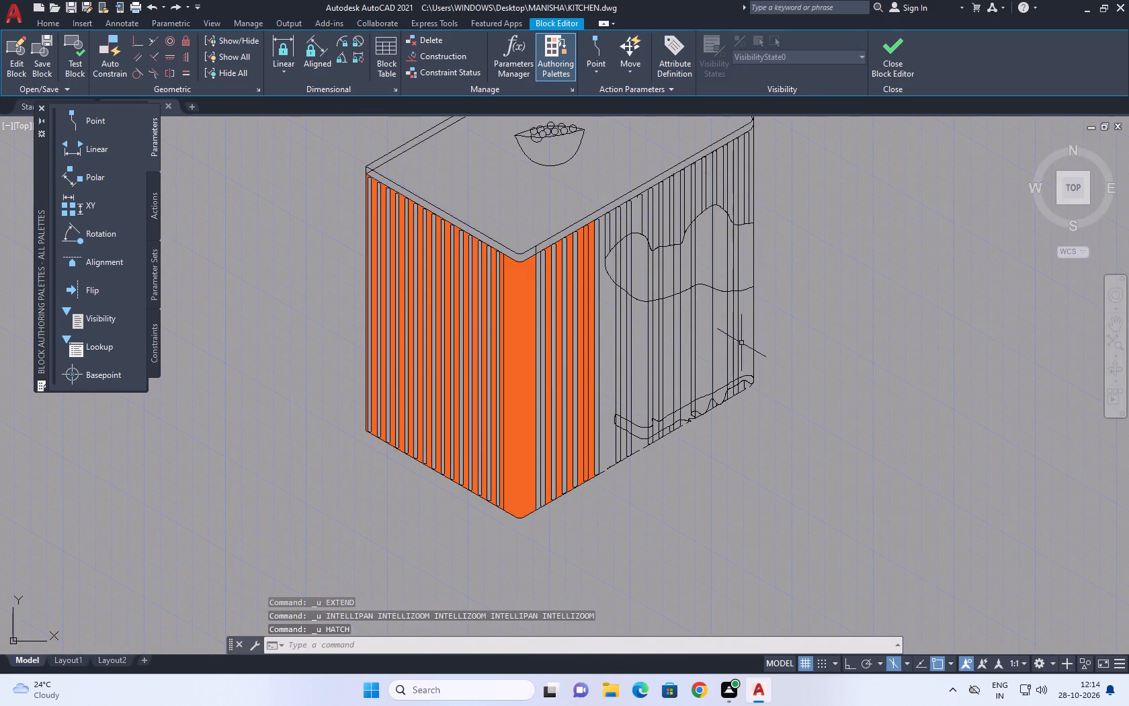
Undo the base break's spline outlines and the slat lines extended across the middle break.
{"action": "key", "text": "ctrl+z"}
{"action": "key", "text": "ctrl+z"}
{"action": "key", "text": "ctrl+z"}
{"action": "key", "text": "ctrl+z"}
{"action": "key", "text": "ctrl+z"}
{"action": "key", "text": "ctrl+z"}
{"action": "key", "text": "ctrl+z"}
{"action": "key", "text": "ctrl+z"}
{"action": "key", "text": "ctrl+z"}
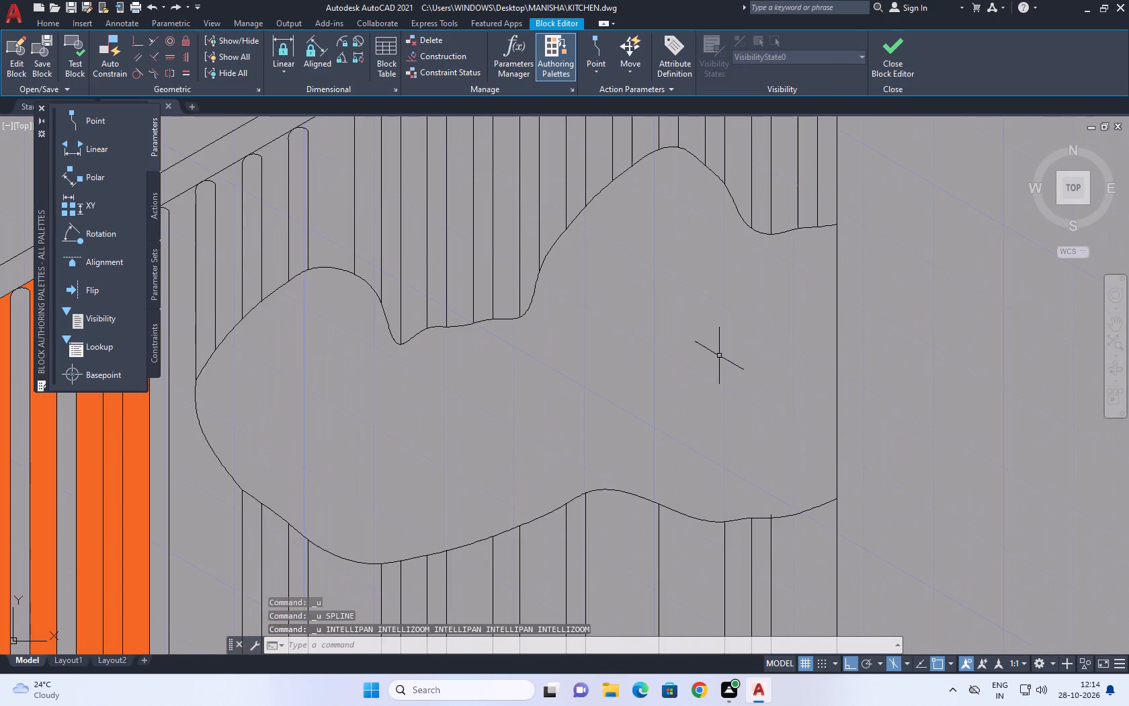
Undo the spline outlines of the middle break on the right face.
{"action": "key", "text": "ctrl+z"}
{"action": "key", "text": "ctrl+z"}
{"action": "key", "text": "ctrl+z"}
{"action": "key", "text": "ctrl+z"}
{"action": "key", "text": "ctrl+z"}
{"action": "key", "text": "ctrl+z"}
{"action": "key", "text": "ctrl+z"}
{"action": "key", "text": "ctrl+z"}
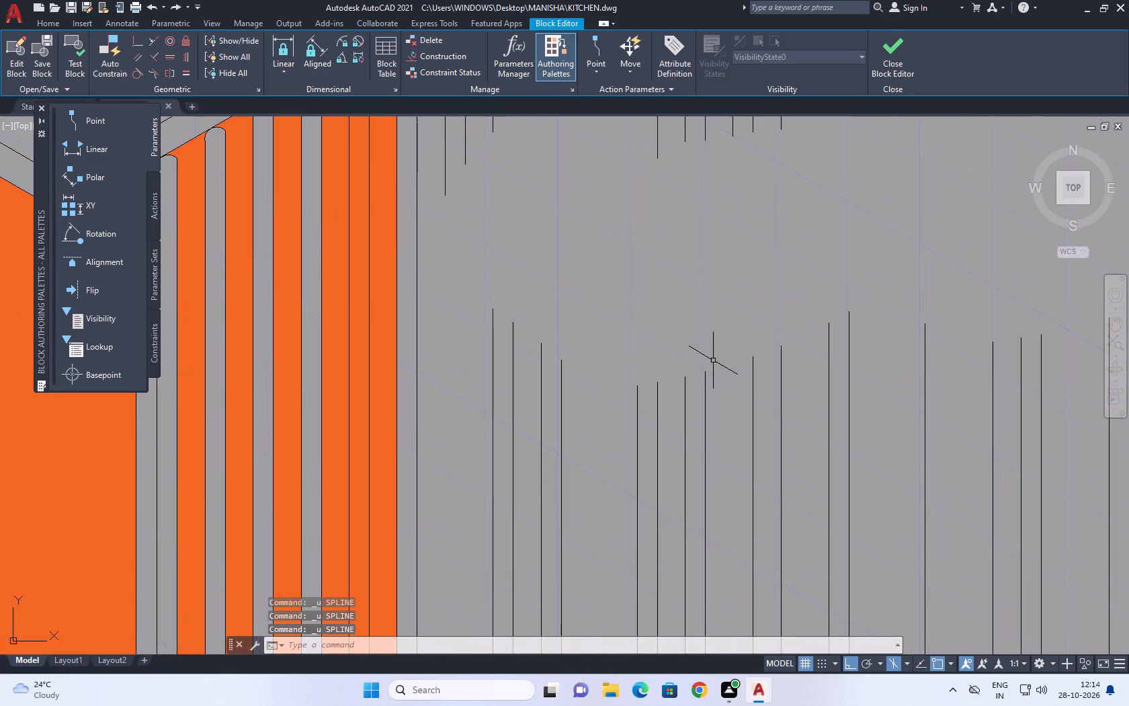
Undo the orange slat hatches on the island's left face.
{"action": "key", "text": "ctrl+z"}
{"action": "key", "text": "ctrl+z"}
{"action": "key", "text": "ctrl+z"}
{"action": "key", "text": "ctrl+z"}
{"action": "key", "text": "ctrl+z"}
{"action": "key", "text": "ctrl+z"}
{"action": "key", "text": "ctrl+z"}
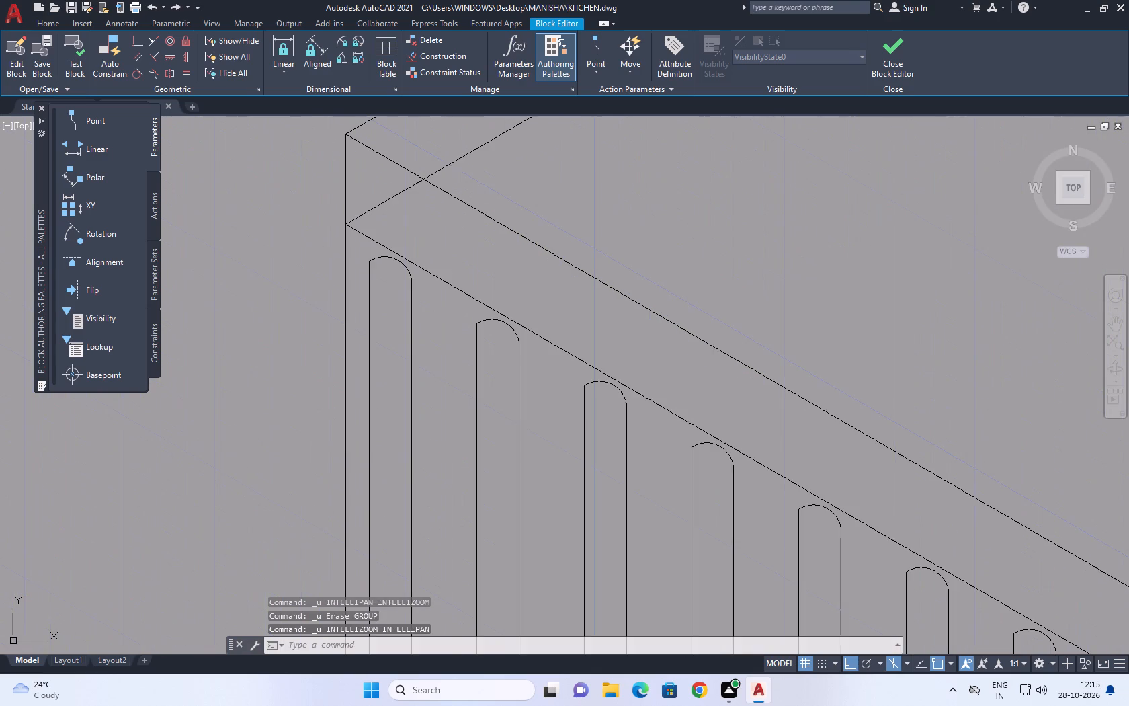
Undo the slat-top grip edits near the front corner and the hatches made before them.
{"action": "key", "text": "ctrl+z"}
{"action": "key", "text": "ctrl+z"}
{"action": "key", "text": "ctrl+z"}
{"action": "key", "text": "ctrl+z"}
{"action": "key", "text": "ctrl+z"}
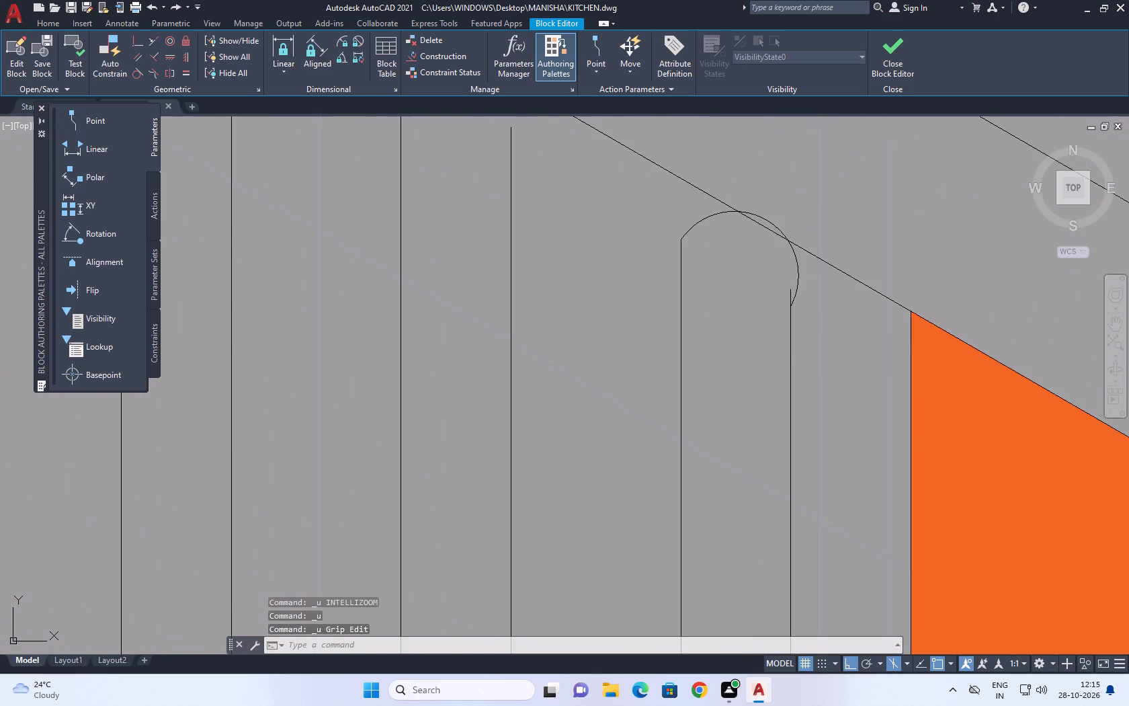
{"action": "key", "text": "ctrl+z"}
{"action": "key", "text": "ctrl+z"}
{"action": "key", "text": "ctrl+z"}
{"action": "key", "text": "ctrl+z"}
{"action": "key", "text": "ctrl+z"}
{"action": "key", "text": "ctrl+z"}
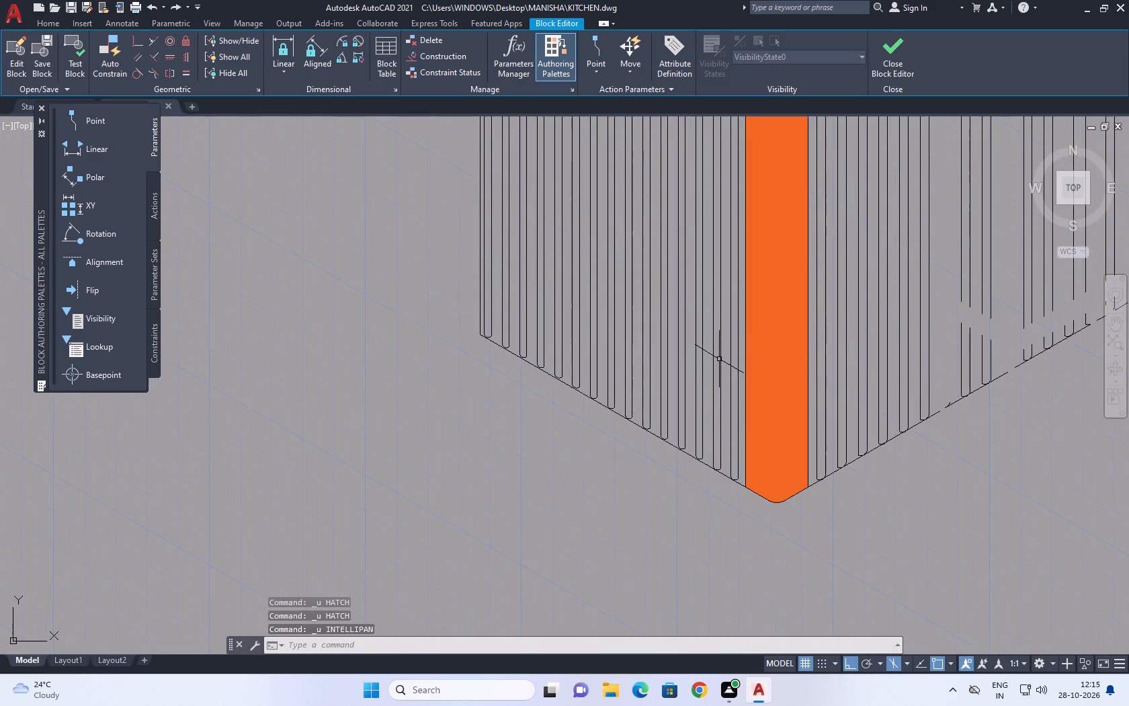
Undo the island's remaining hatches, including the front corner fill, and the opening of its block for editing.
{"action": "key", "text": "ctrl+z"}
{"action": "key", "text": "ctrl+z"}
{"action": "key", "text": "ctrl+z"}
{"action": "key", "text": "ctrl+z"}
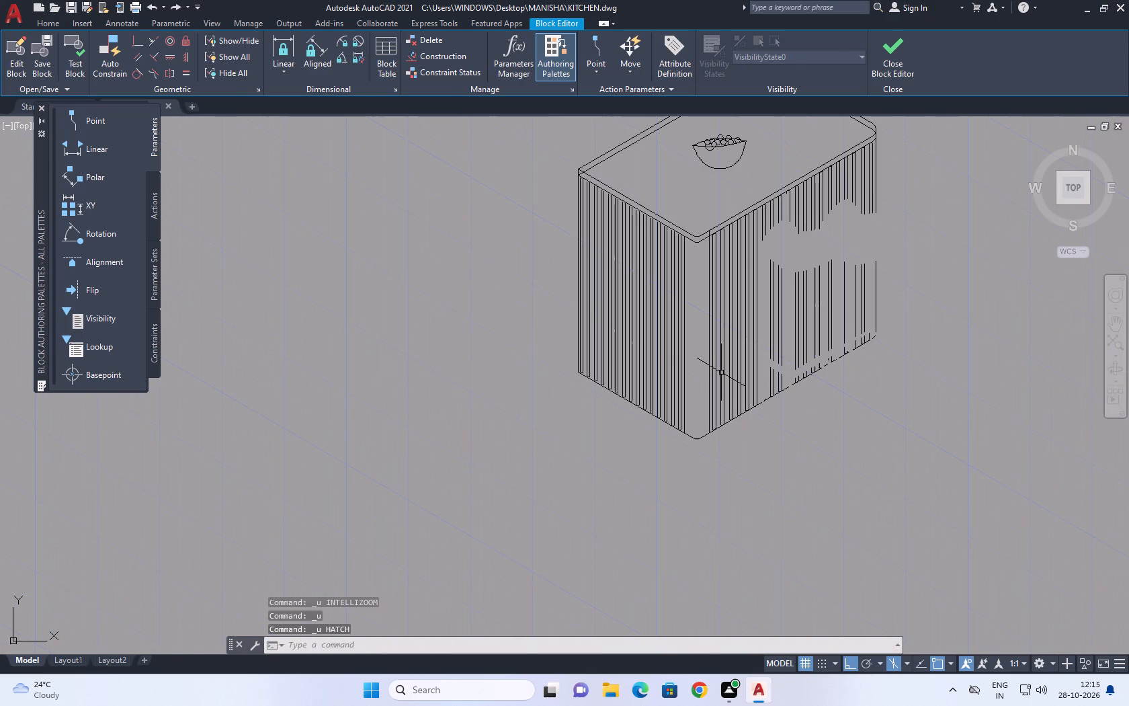
{"action": "key", "text": "ctrl+z"}
{"action": "key", "text": "ctrl+z"}
{"action": "key", "text": "ctrl+z"}
{"action": "key", "text": "ctrl+z"}
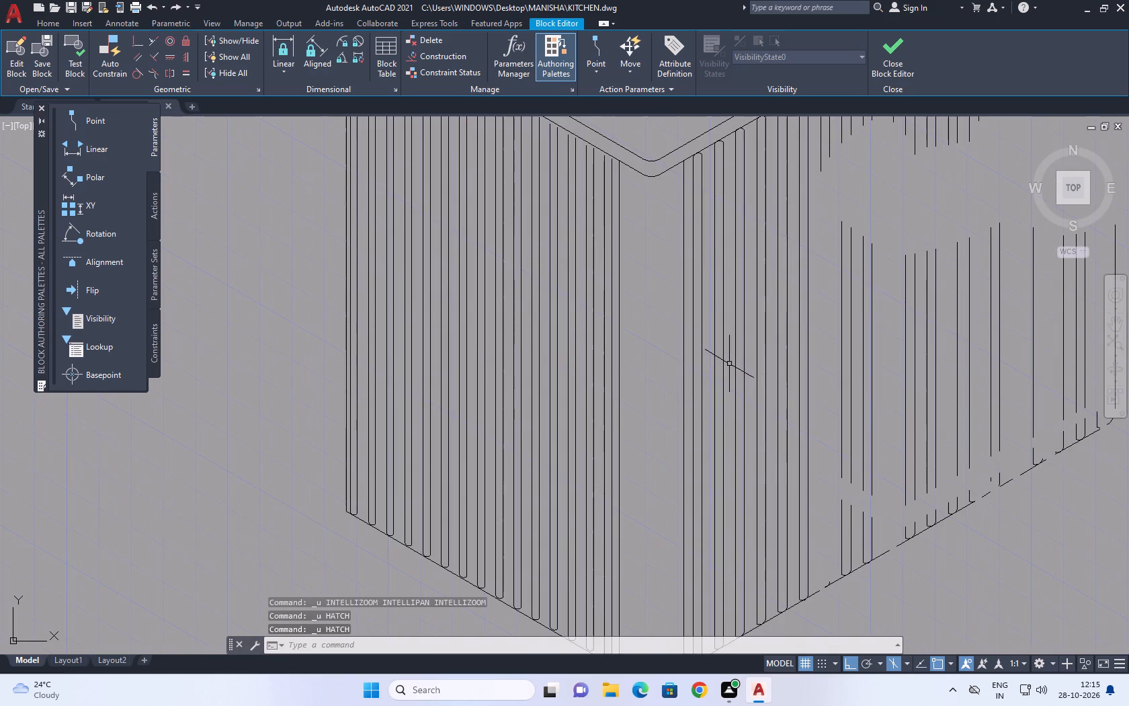
{"action": "key", "text": "ctrl+z"}
{"action": "key", "text": "ctrl+z"}
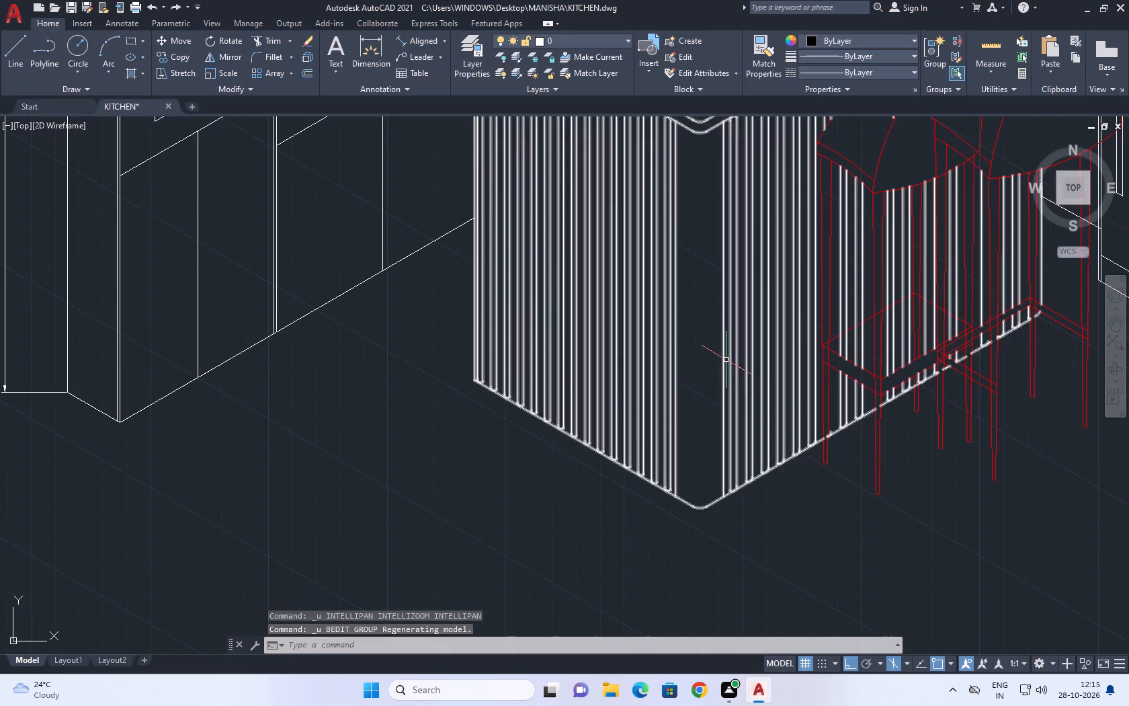
Hatch the island's rounded front corner and the alternating slats of its left face with solid colour 242,103,34.
{"action": "scroll", "coordinate": [667, 342], "scroll_direction": "down", "scroll_amount": 2}
{"action": "middle_click_drag", "start_coordinate": [695, 340], "coordinate": [689, 360]}
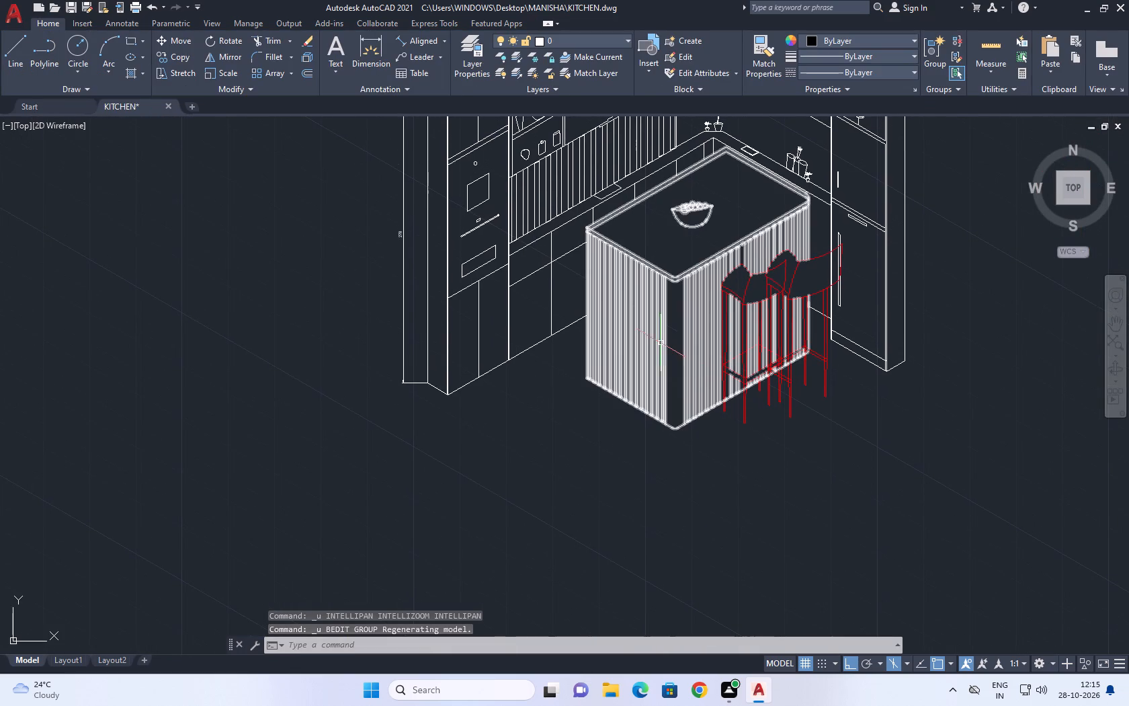
{"action": "type", "text": "H"}
{"action": "key", "text": "space"}
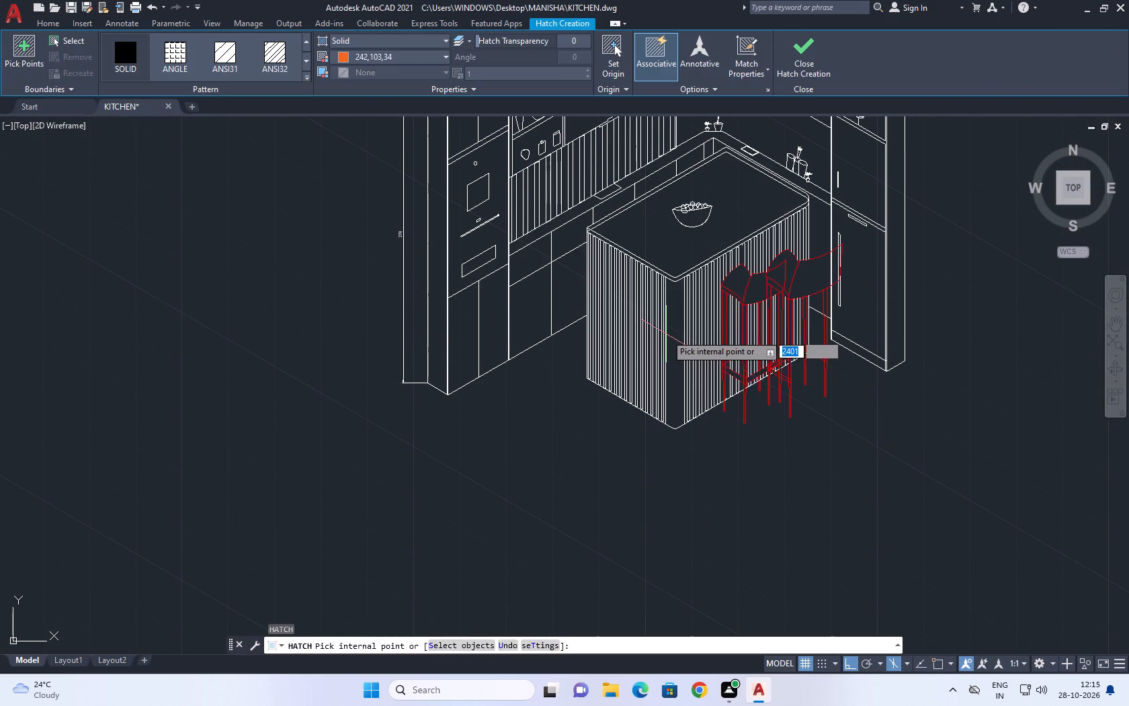
{"action": "left_click", "coordinate": [675, 317]}
{"action": "left_click", "coordinate": [657, 319]}
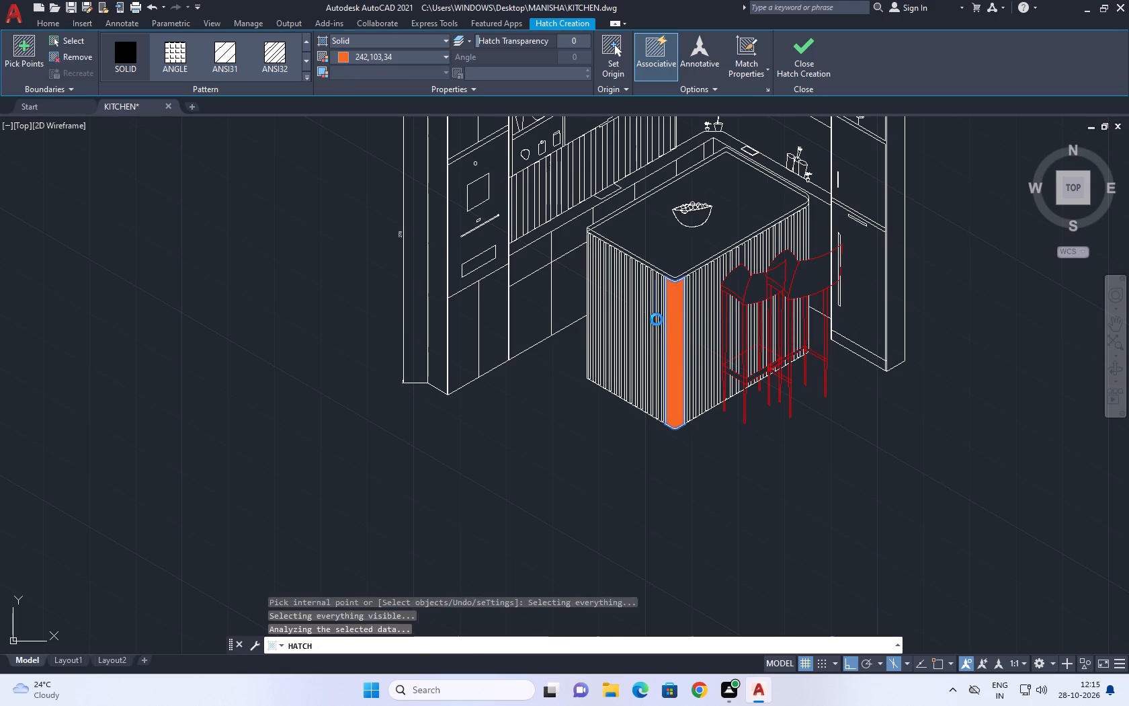
{"action": "middle_click_drag", "start_coordinate": [610, 302], "coordinate": [638, 323]}
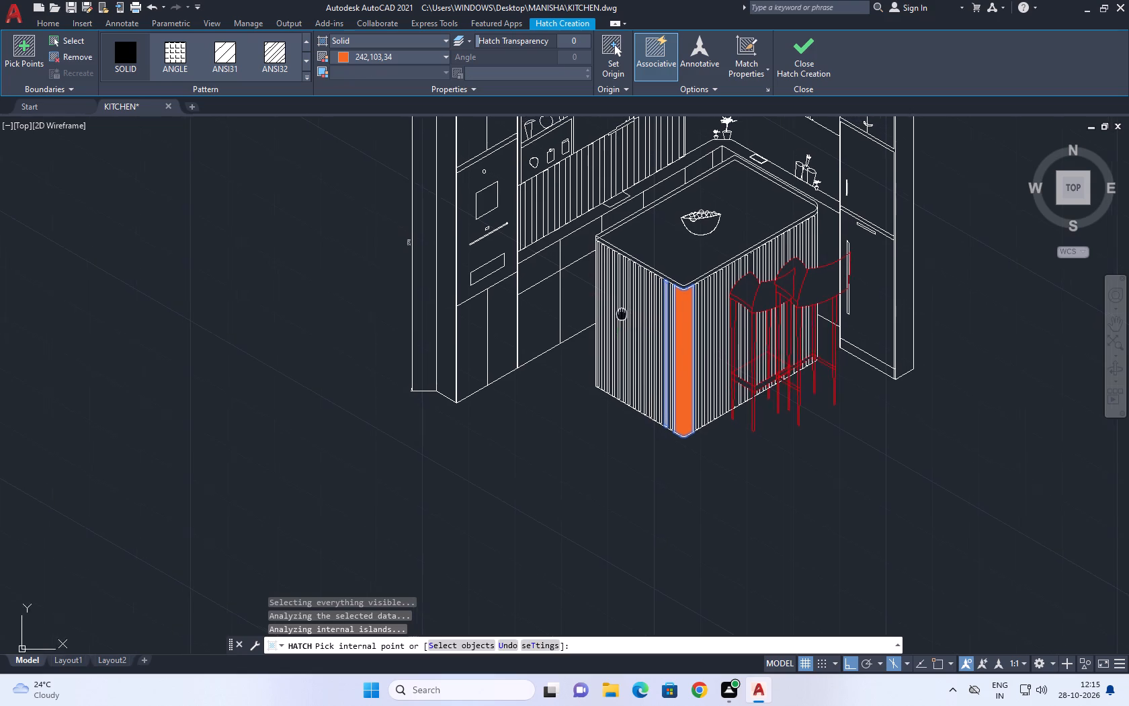
{"action": "middle_click_drag", "start_coordinate": [638, 323], "coordinate": [687, 326]}
{"action": "scroll", "coordinate": [708, 346], "scroll_direction": "up", "scroll_amount": 1}
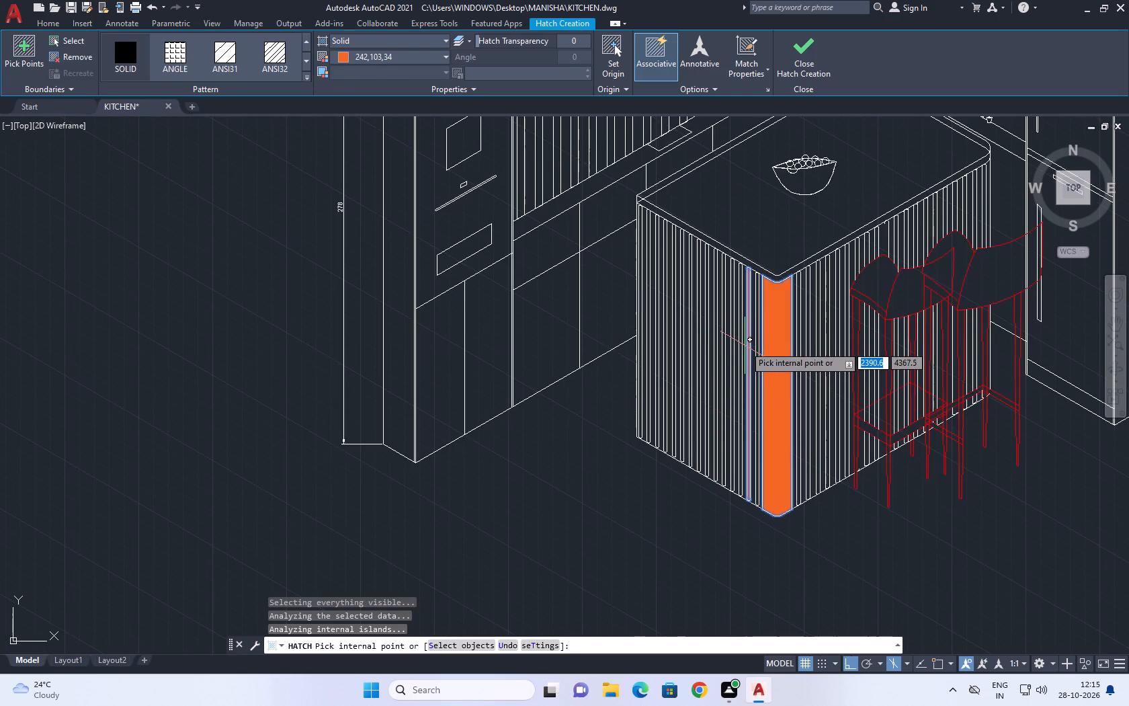
{"action": "scroll", "coordinate": [745, 346], "scroll_direction": "up", "scroll_amount": 2}
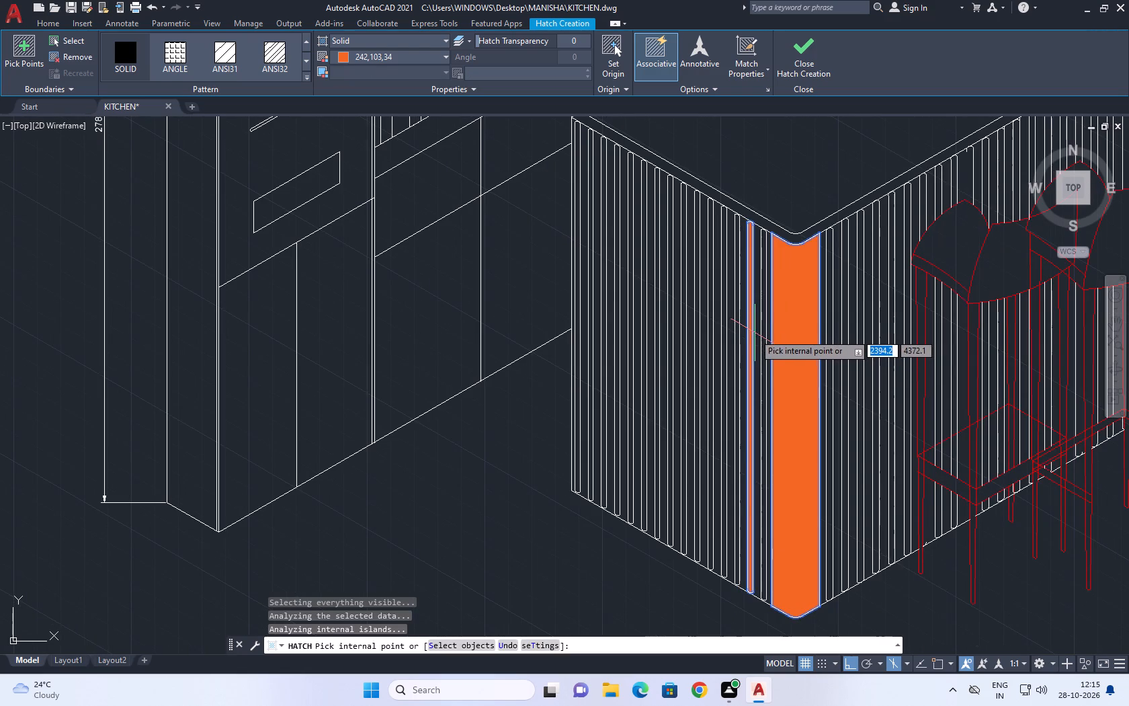
{"action": "key", "text": "ctrl+z"}
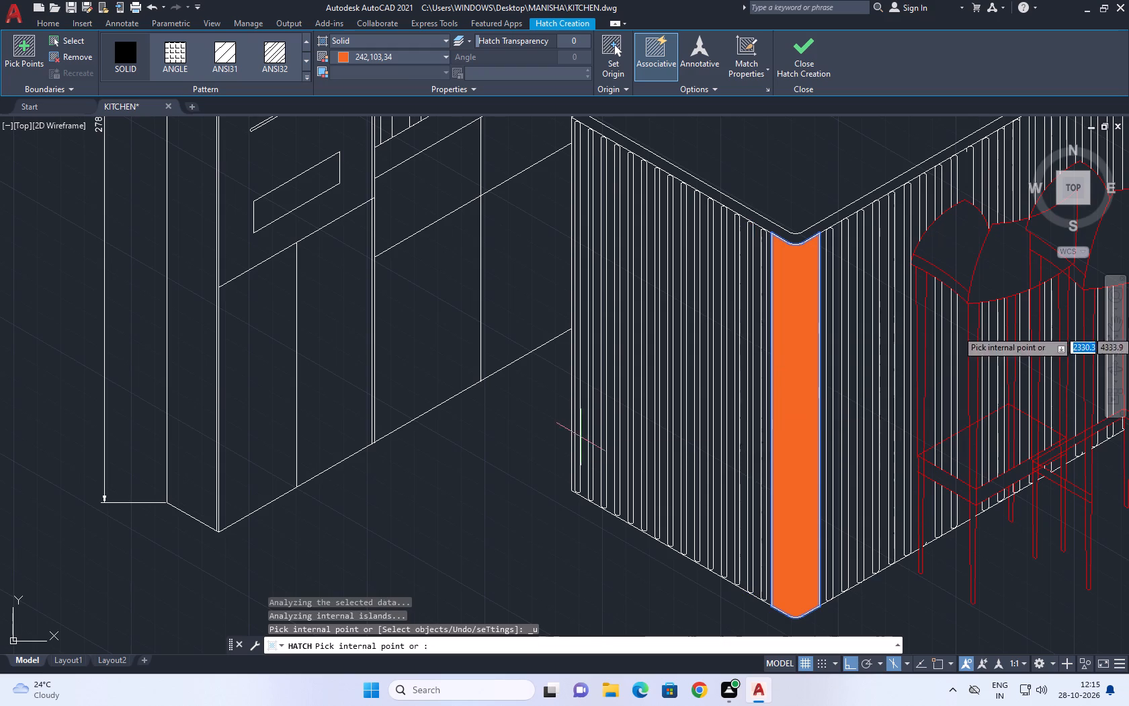
{"action": "left_click", "coordinate": [759, 367]}
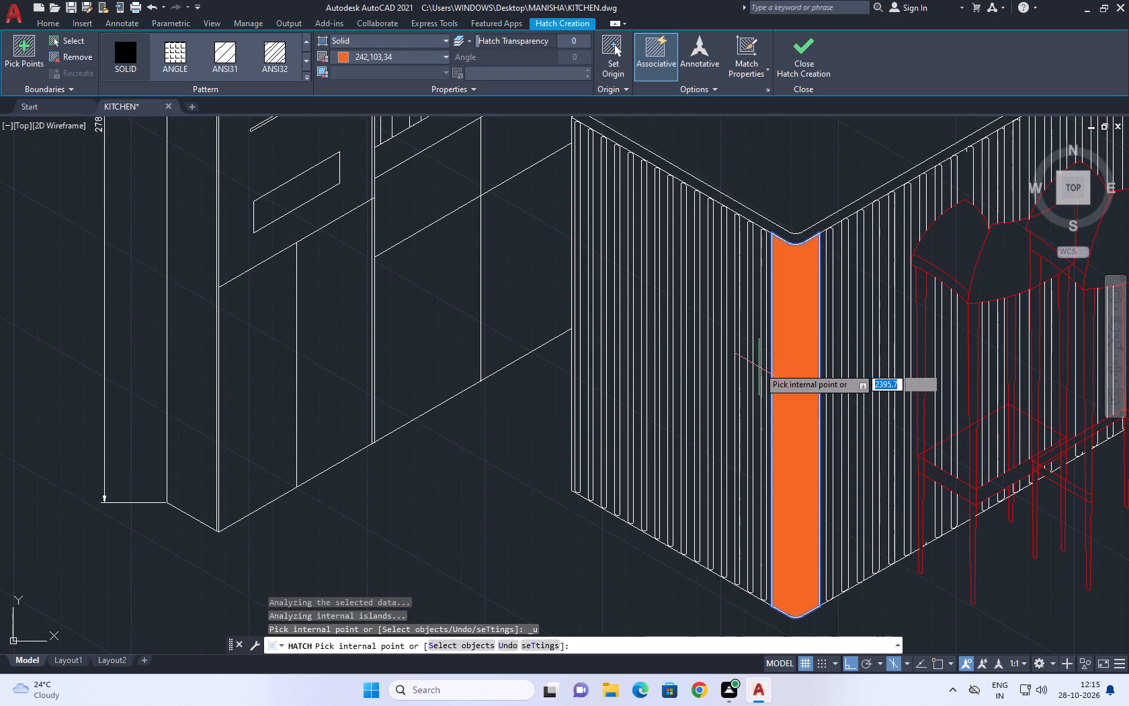
{"action": "scroll", "coordinate": [755, 368], "scroll_direction": "up", "scroll_amount": 1}
{"action": "left_click", "coordinate": [755, 368]}
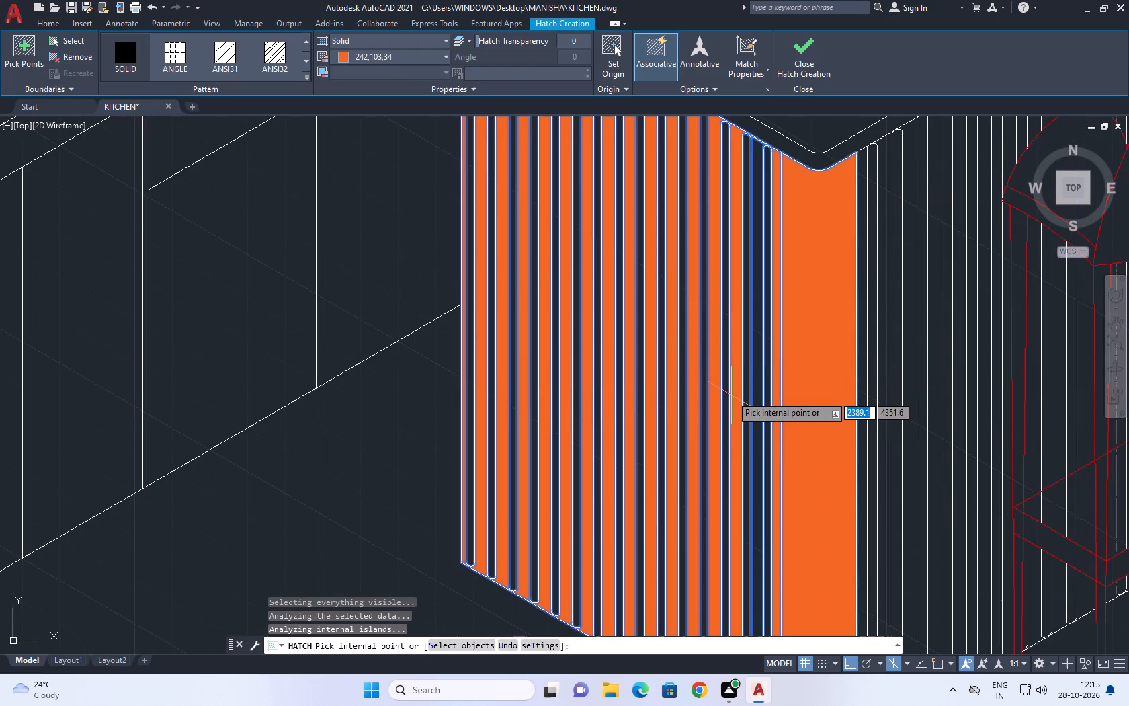
{"action": "key", "text": "Return"}
Fill the slat left unhatched on the left face beside the front corner with the same solid orange.
{"action": "scroll", "coordinate": [751, 383], "scroll_direction": "down", "scroll_amount": 3}
{"action": "key", "text": "space"}
{"action": "scroll", "coordinate": [752, 386], "scroll_direction": "up", "scroll_amount": 3}
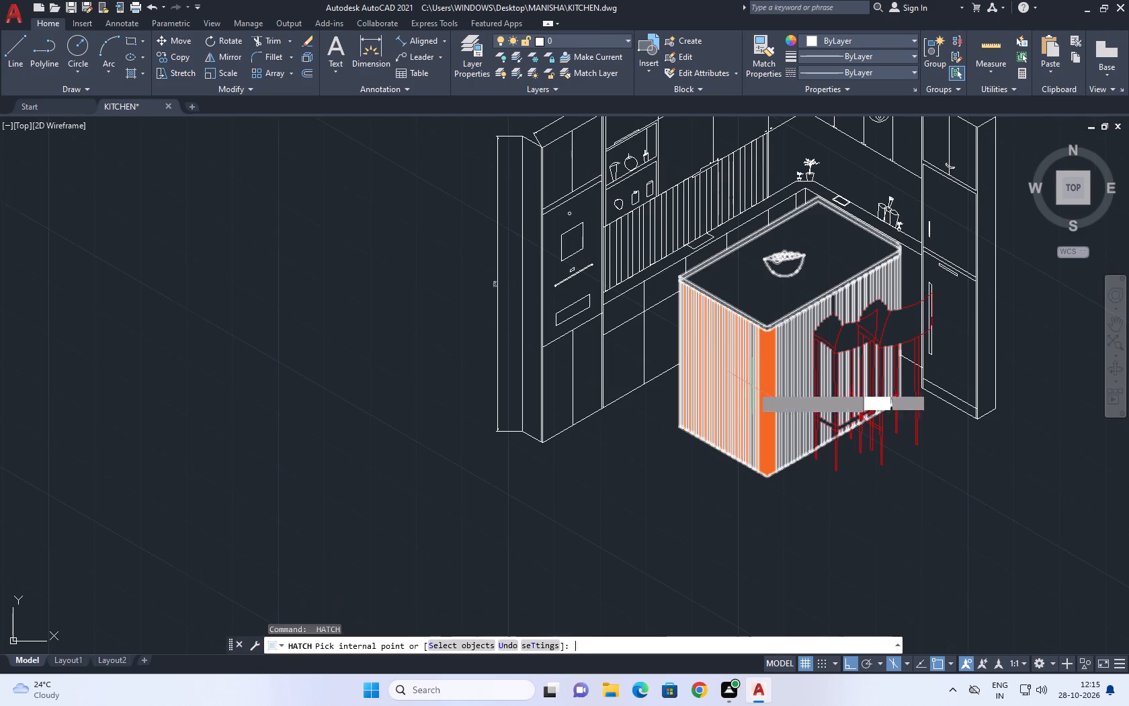
{"action": "left_click", "coordinate": [748, 374]}
{"action": "key", "text": "Escape"}
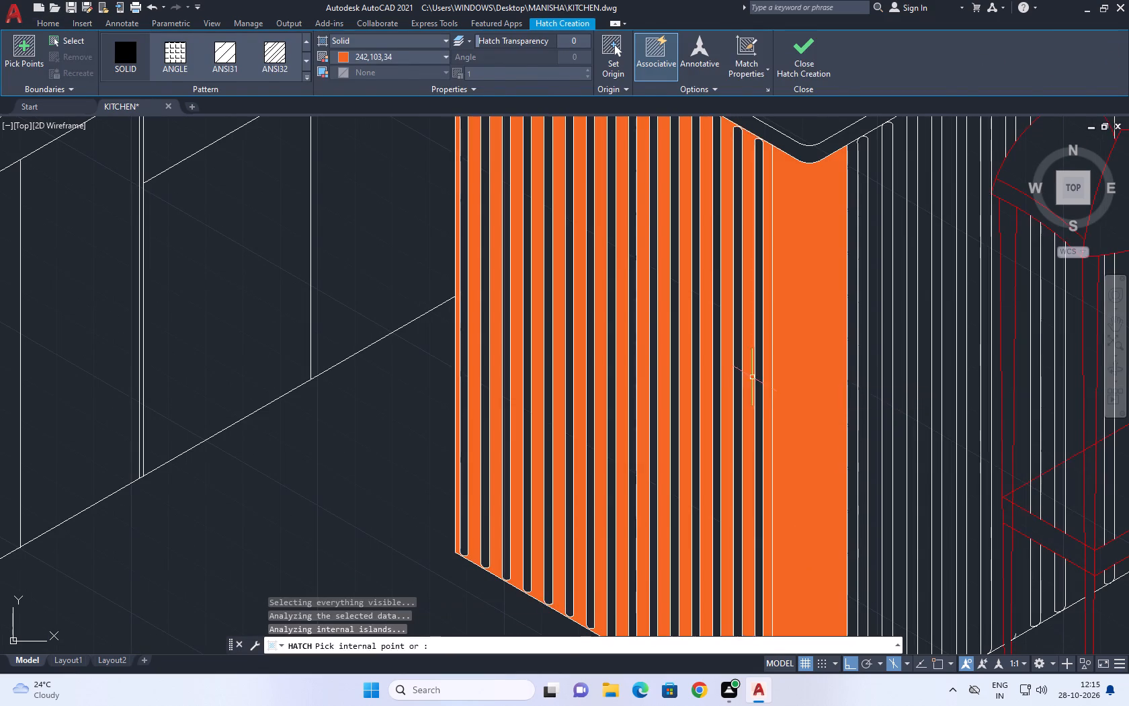
Hatch alternating full-height slats on the island's right face, from the front corner towards the first stool, in solid orange.
{"action": "middle_click_drag", "start_coordinate": [804, 383], "coordinate": [568, 329]}
{"action": "key", "text": "space"}
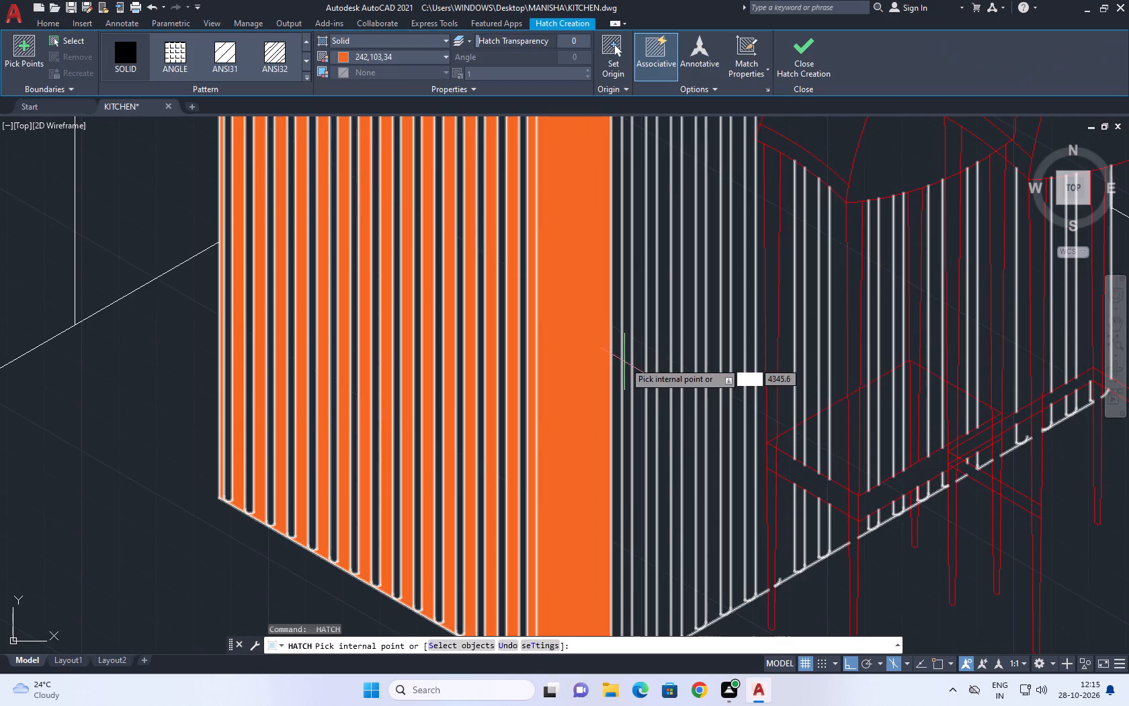
{"action": "left_click", "coordinate": [639, 366]}
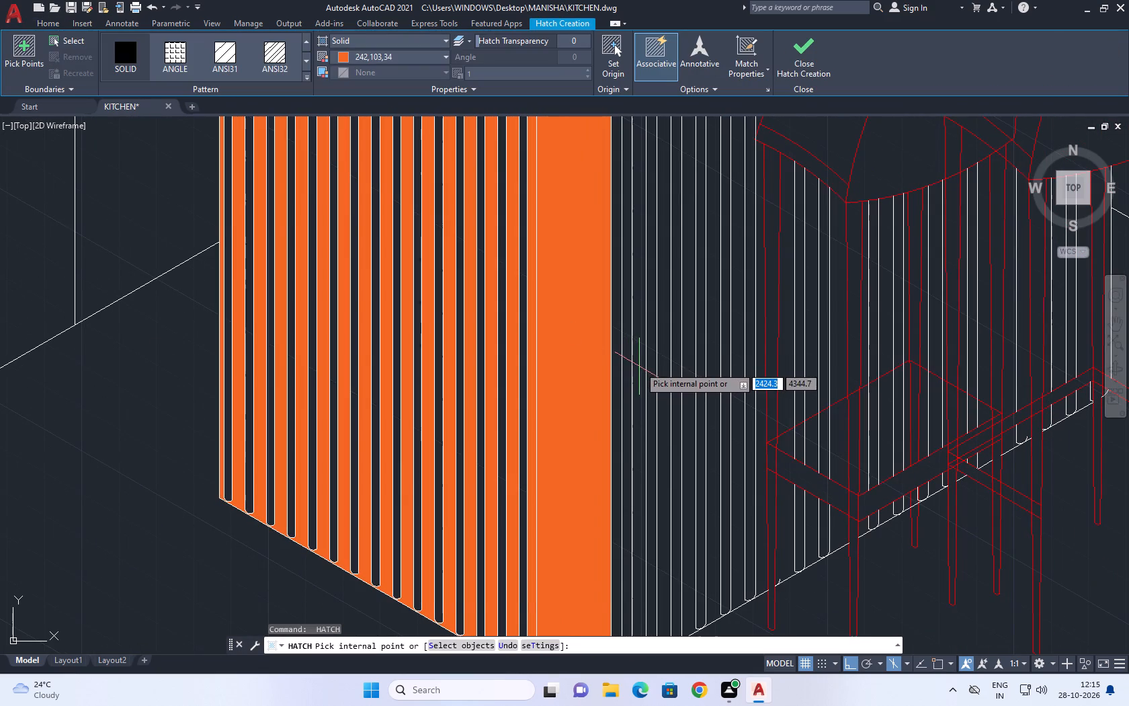
{"action": "left_click", "coordinate": [665, 347]}
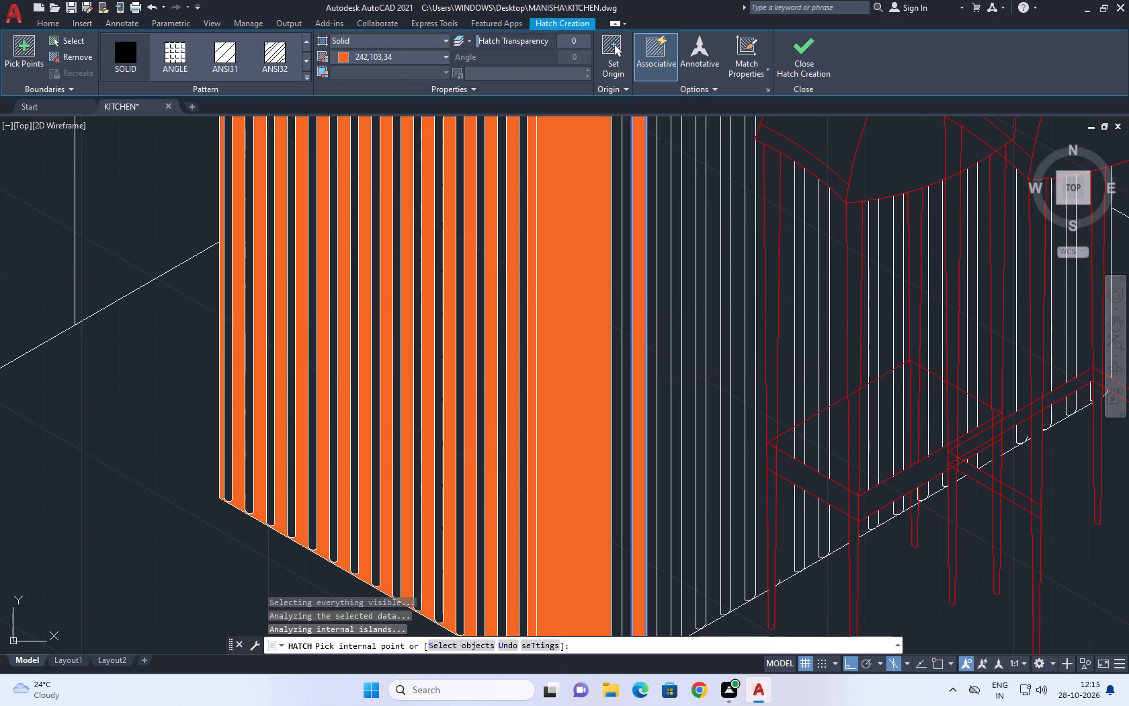
{"action": "left_click", "coordinate": [691, 349]}
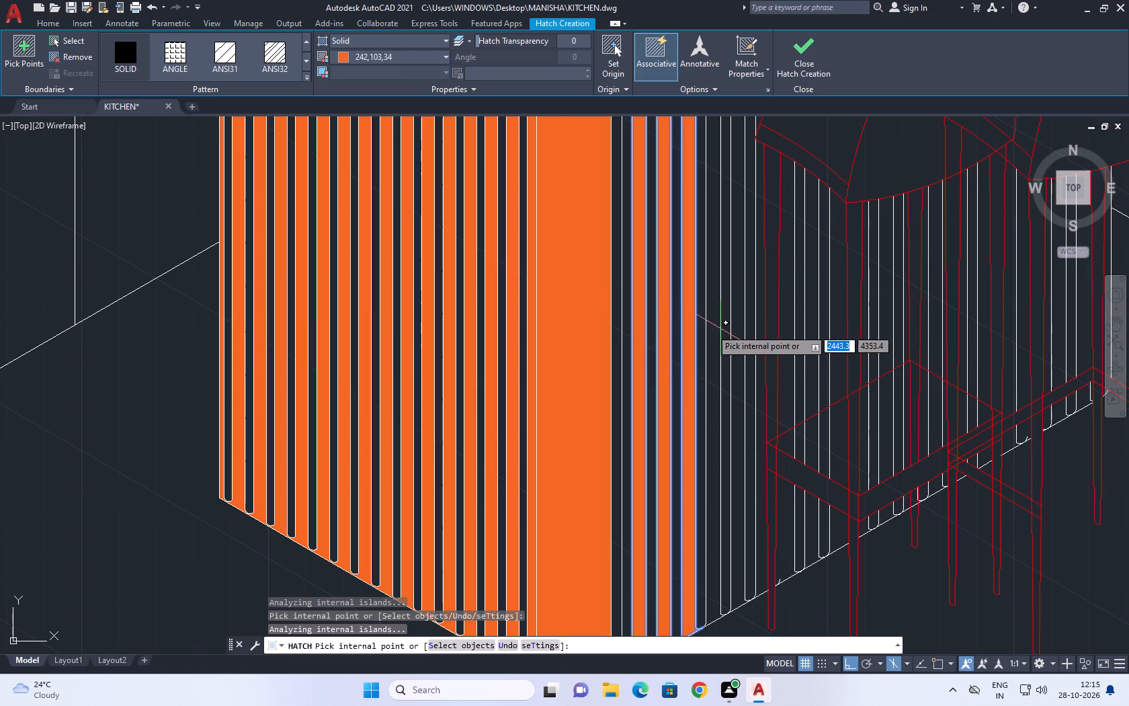
{"action": "left_click", "coordinate": [711, 329]}
{"action": "left_click", "coordinate": [750, 321]}
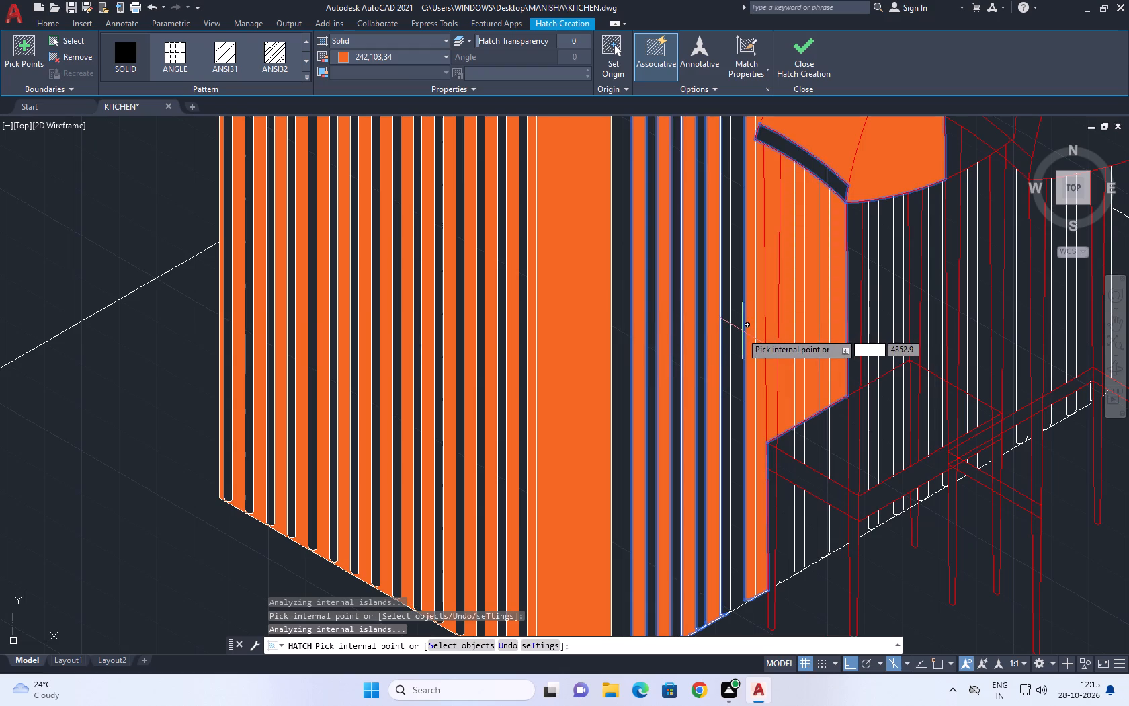
{"action": "key", "text": "ctrl+z"}
{"action": "key", "text": "Escape"}
Hatch the slat tops between the countertop edge and the first stool's backrest in solid orange.
{"action": "scroll", "coordinate": [652, 347], "scroll_direction": "down", "scroll_amount": 3}
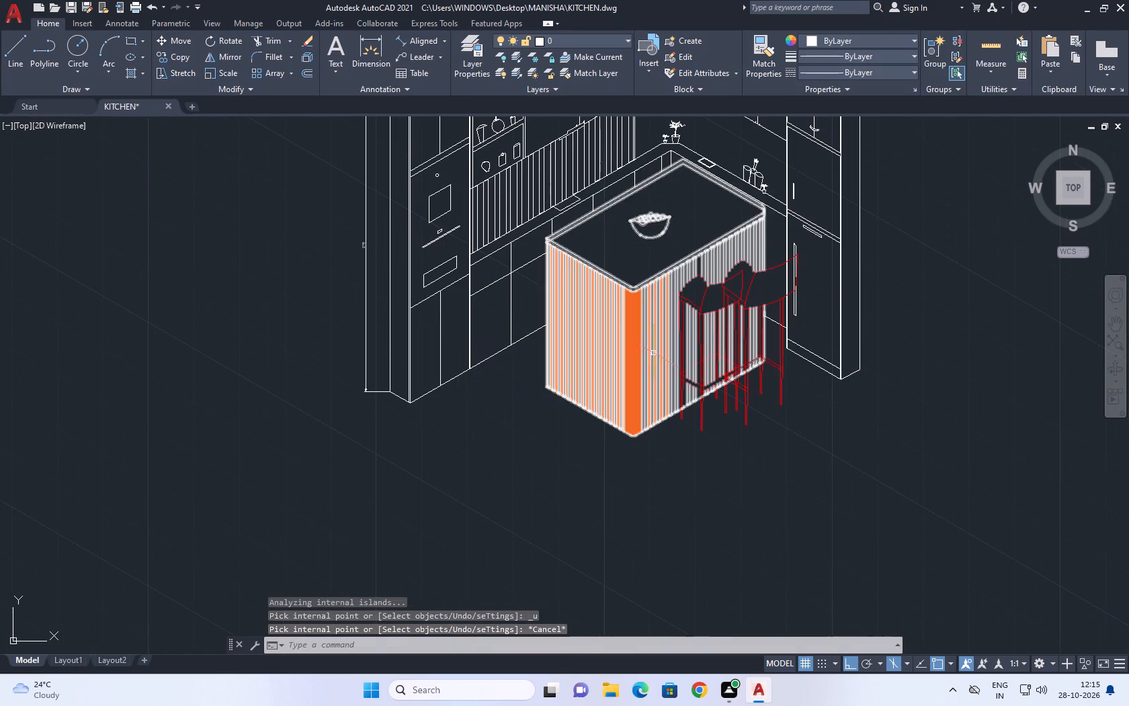
{"action": "key", "text": "space"}
{"action": "scroll", "coordinate": [712, 274], "scroll_direction": "up", "scroll_amount": 2}
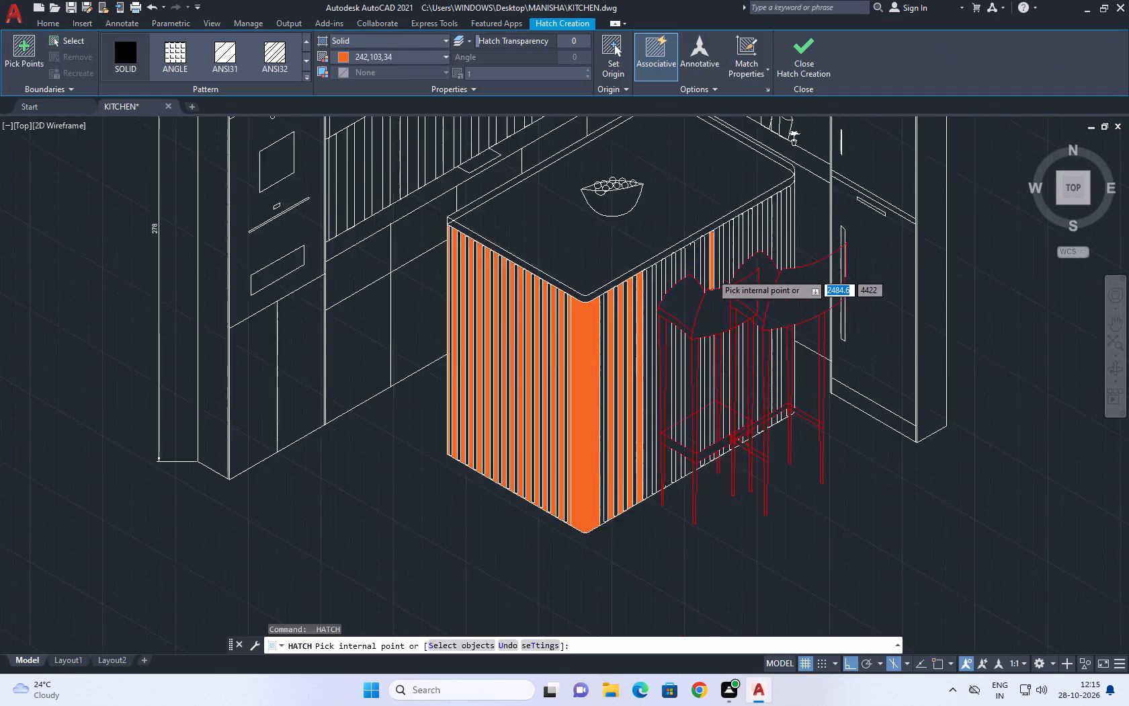
{"action": "left_click", "coordinate": [704, 262]}
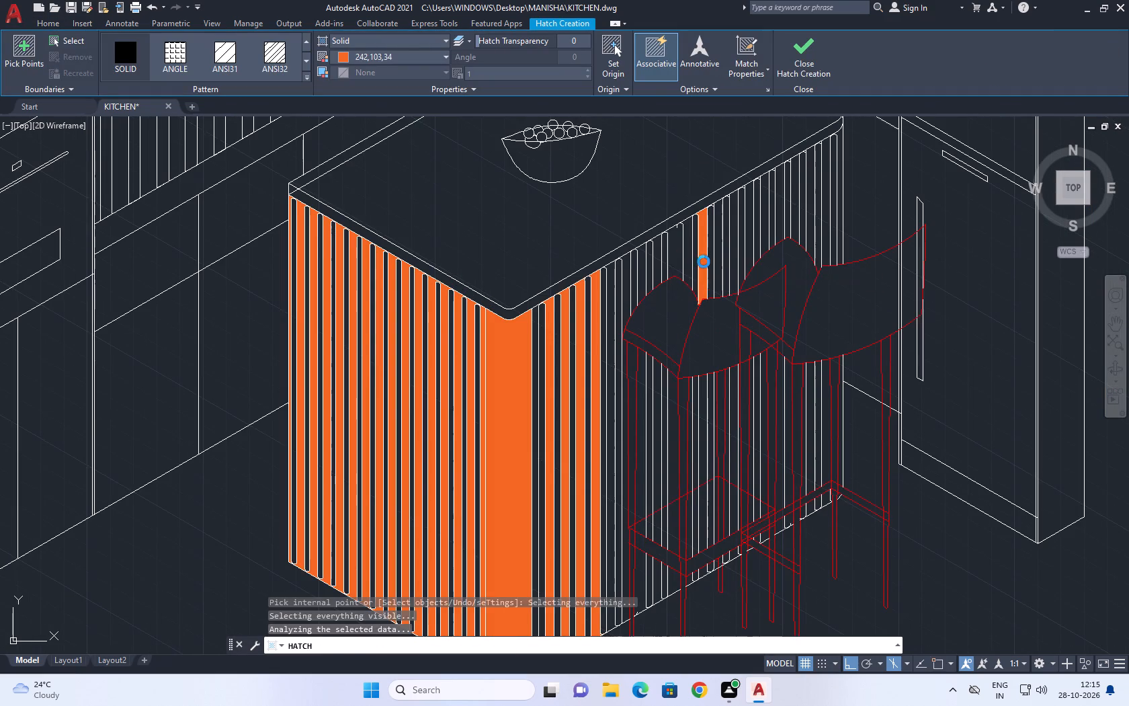
{"action": "left_click", "coordinate": [679, 261]}
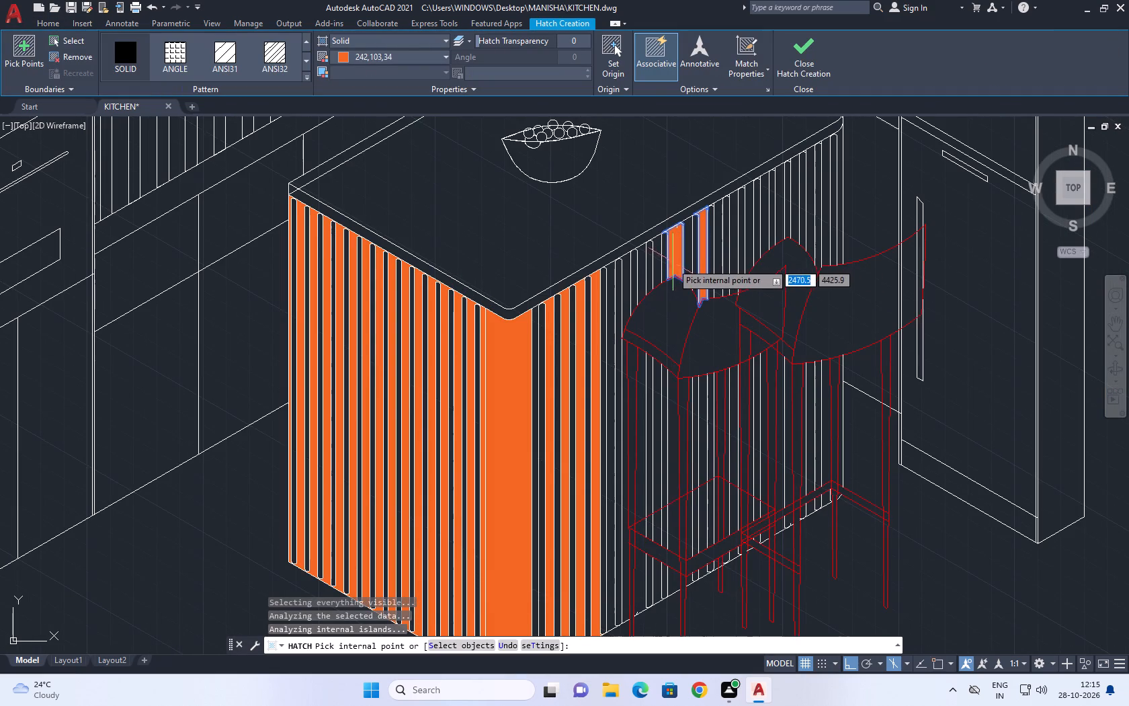
{"action": "left_click", "coordinate": [643, 278]}
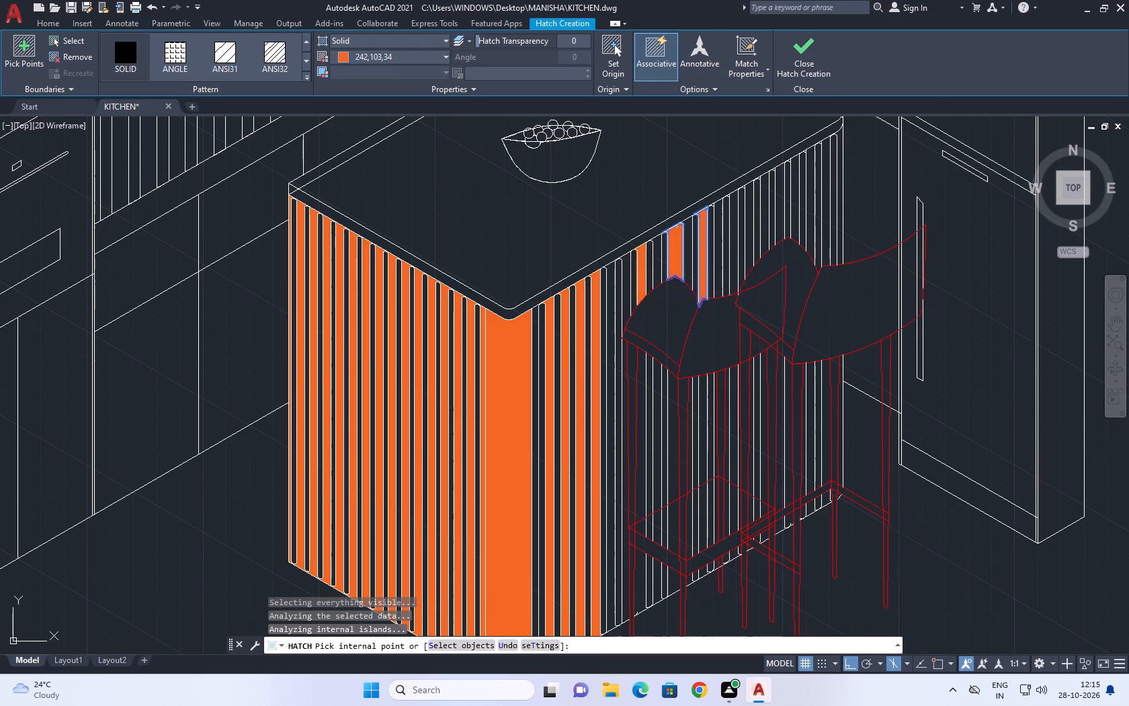
{"action": "left_click", "coordinate": [626, 297]}
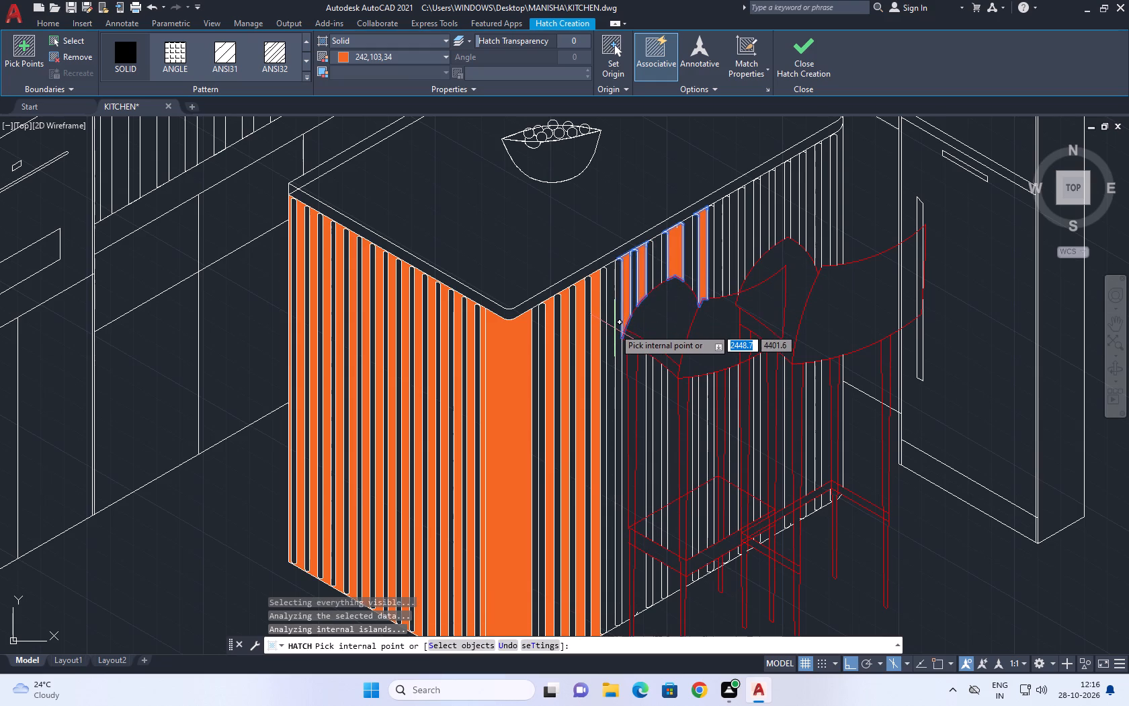
{"action": "key", "text": "Escape"}
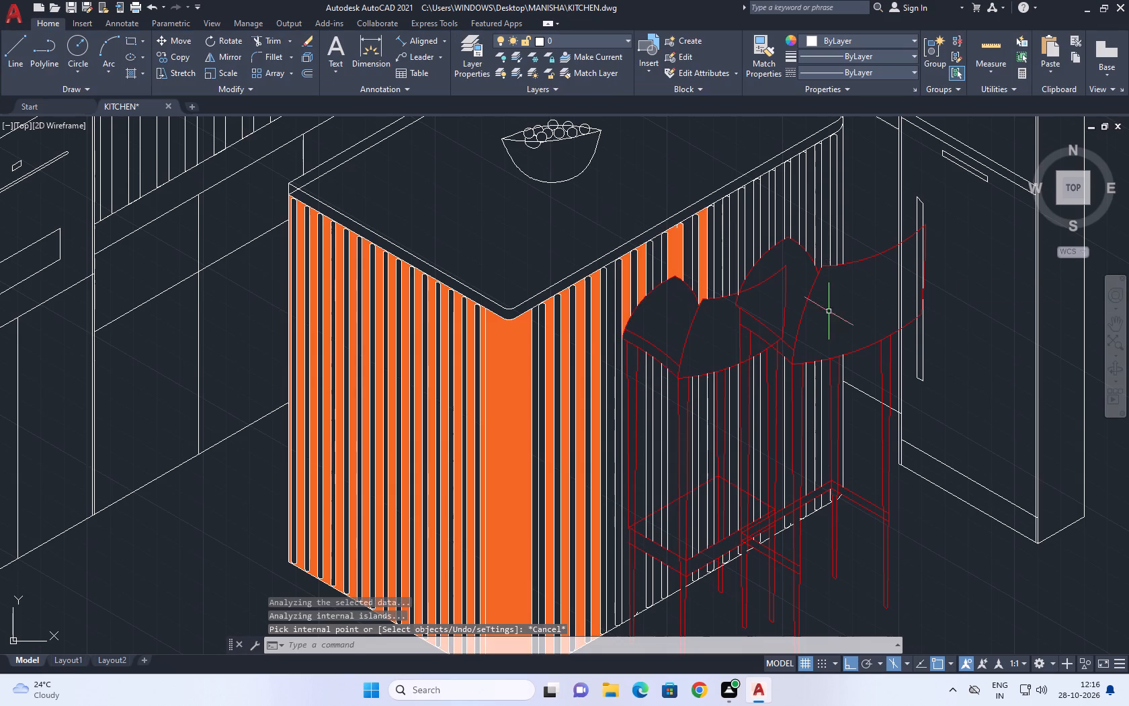
Hatch the remaining full-height slat just before the first stool on the right face in solid orange.
{"action": "key", "text": "space"}
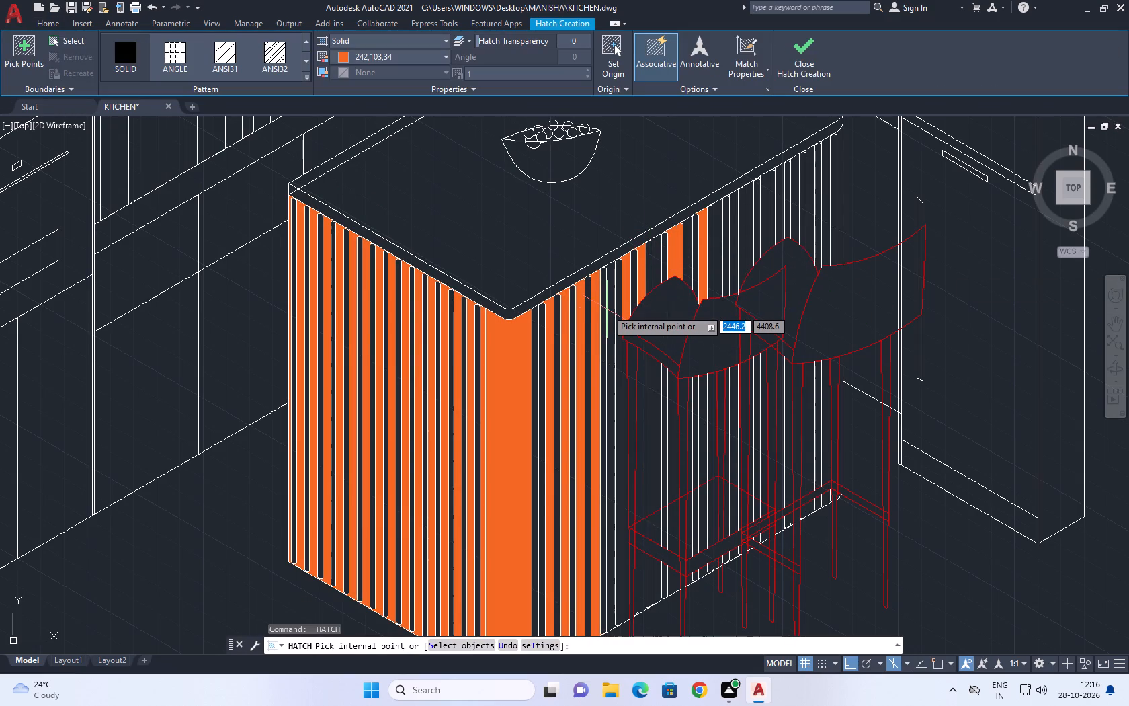
{"action": "left_click", "coordinate": [611, 316]}
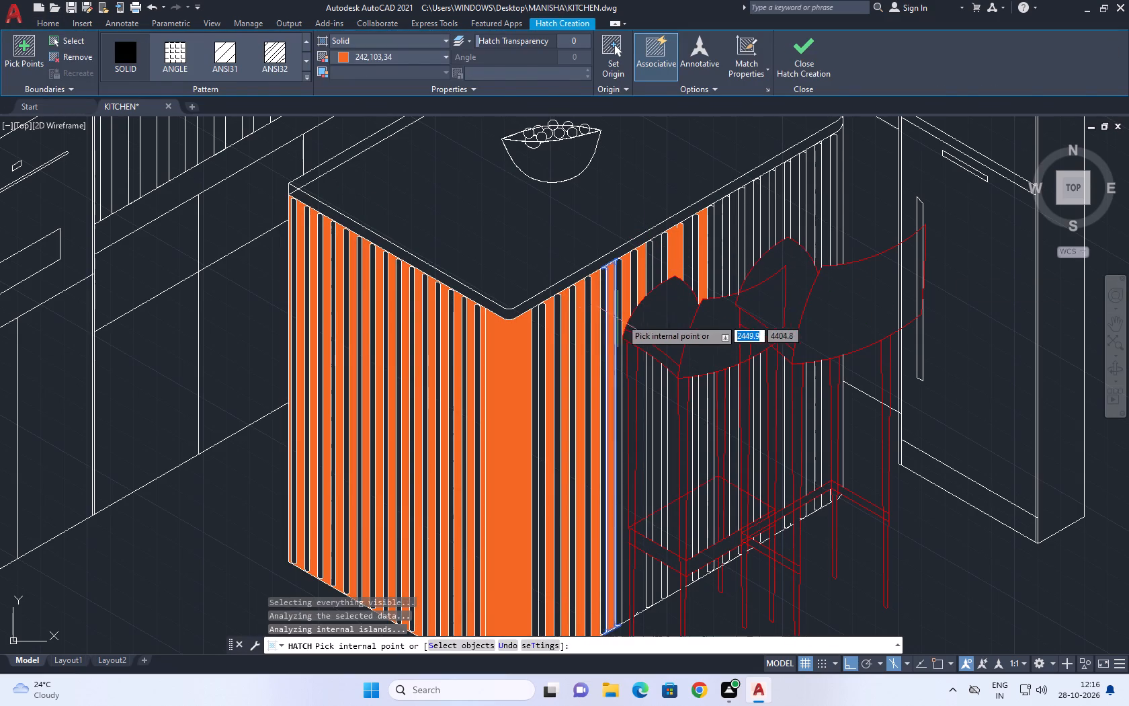
{"action": "key", "text": "Escape"}
Hatch the slat behind the first stool's front legs in segments, from below the backrest to the island base, in solid orange.
{"action": "key", "text": "space"}
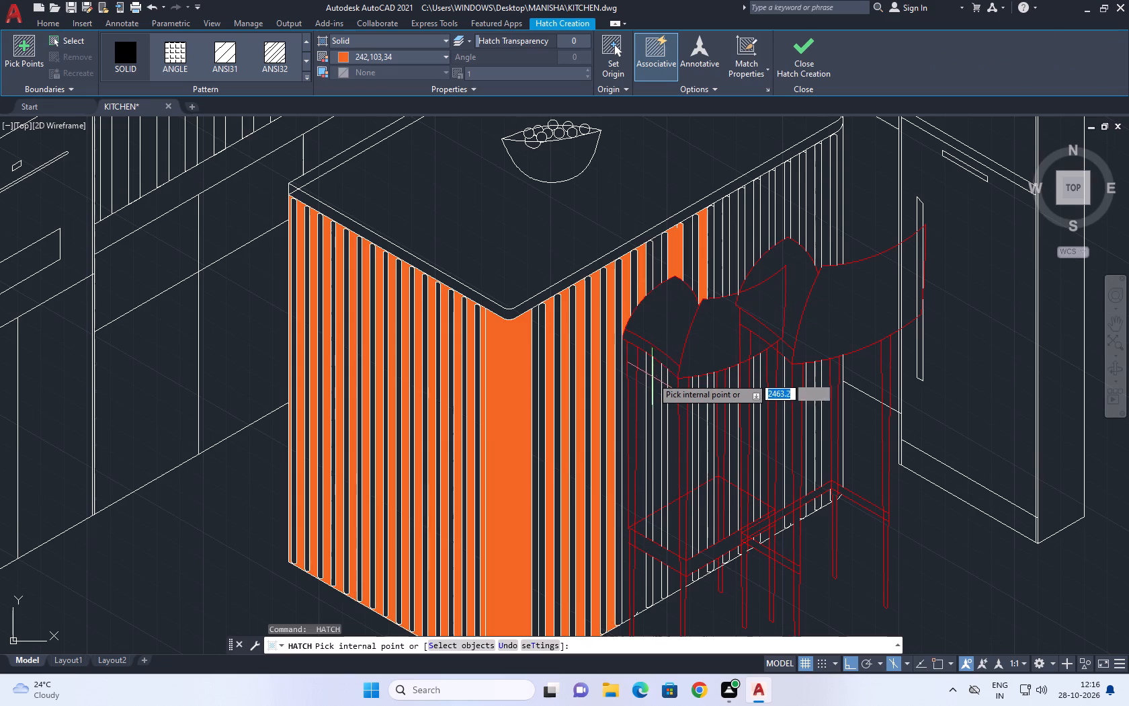
{"action": "left_click", "coordinate": [657, 378]}
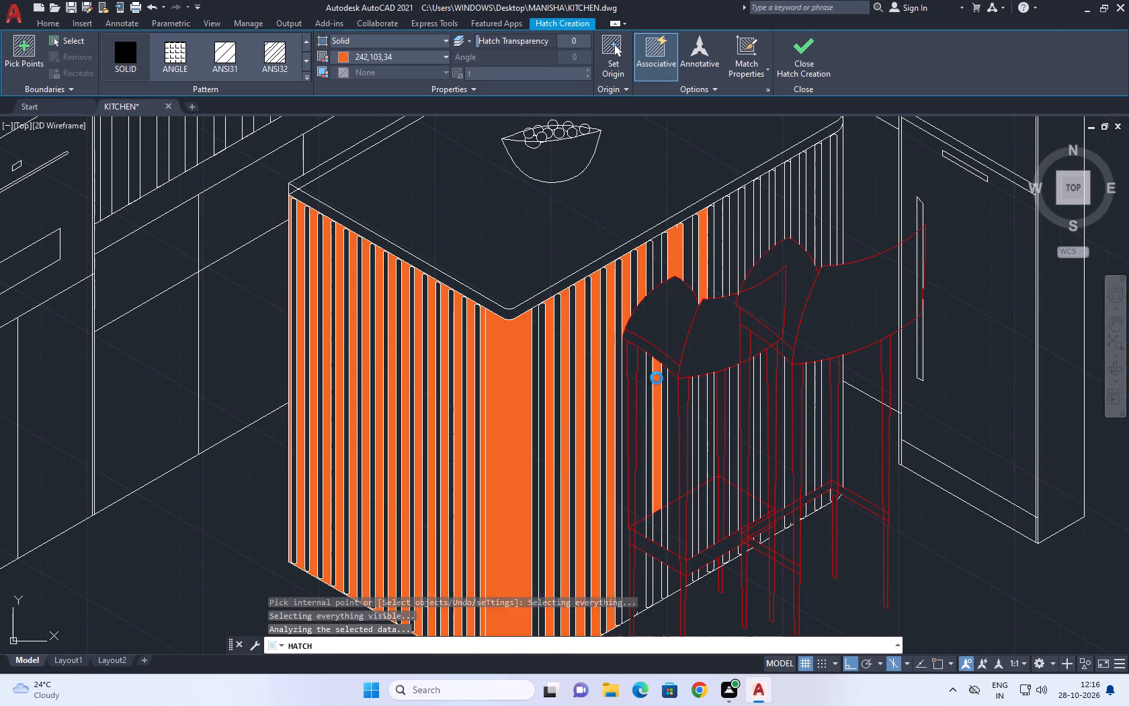
{"action": "left_click", "coordinate": [655, 521]}
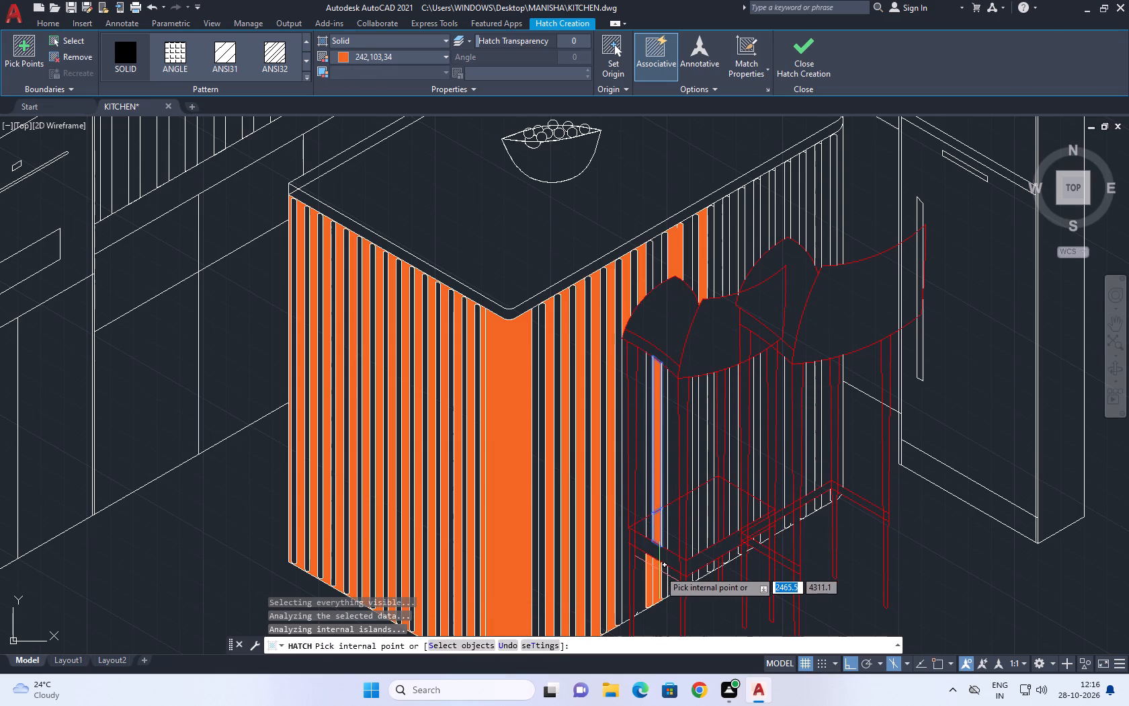
{"action": "left_click", "coordinate": [659, 573]}
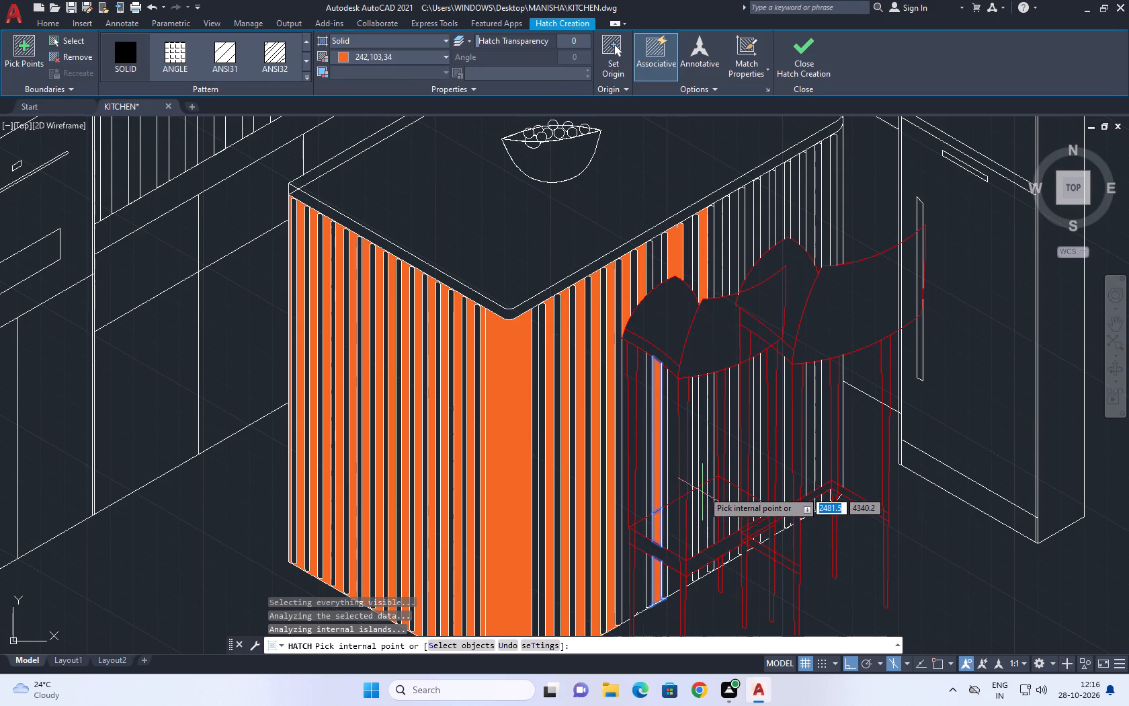
{"action": "key", "text": "Escape"}
Hatch the slat just beyond the first stool's nearest leg in segments, from below the backrest to the island base, in solid orange.
{"action": "key", "text": "space"}
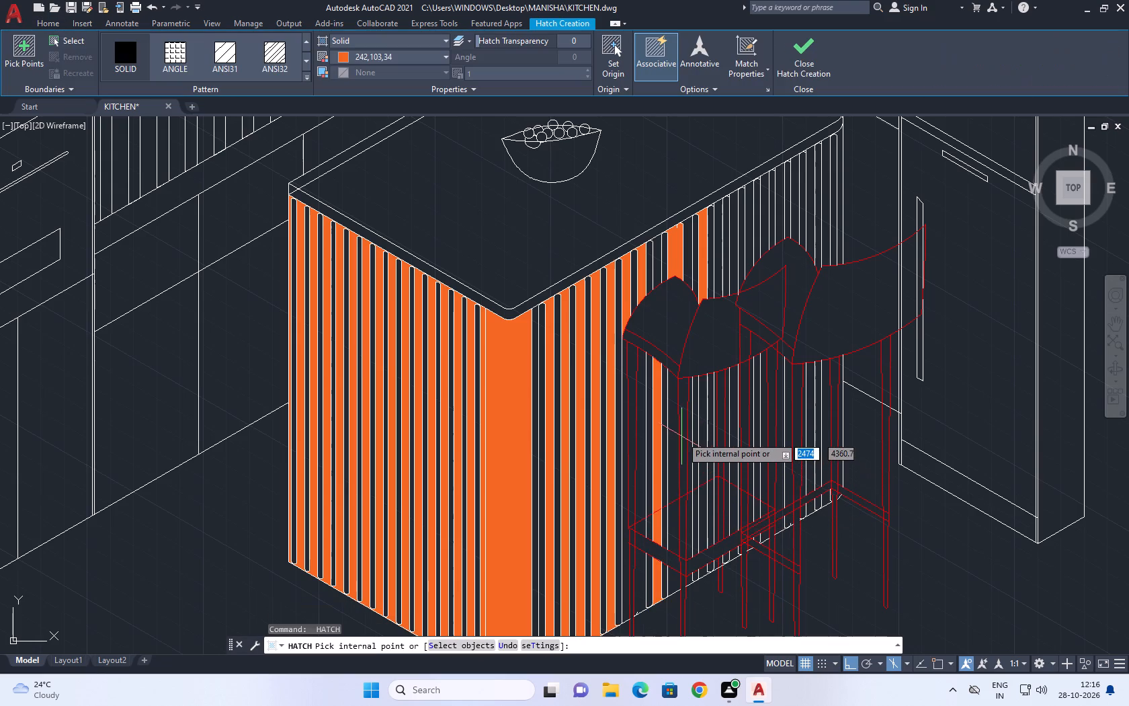
{"action": "left_click", "coordinate": [702, 392]}
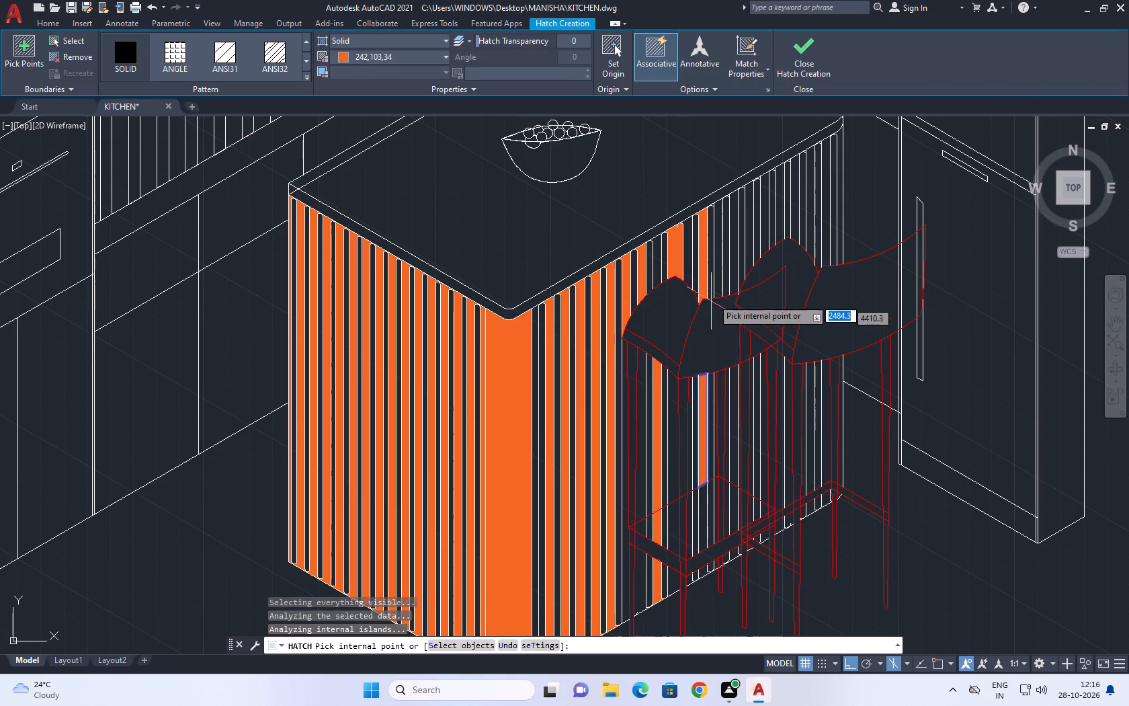
{"action": "key", "text": "Escape"}
{"action": "middle_click_drag", "start_coordinate": [724, 392], "coordinate": [679, 223]}
{"action": "key", "text": "space"}
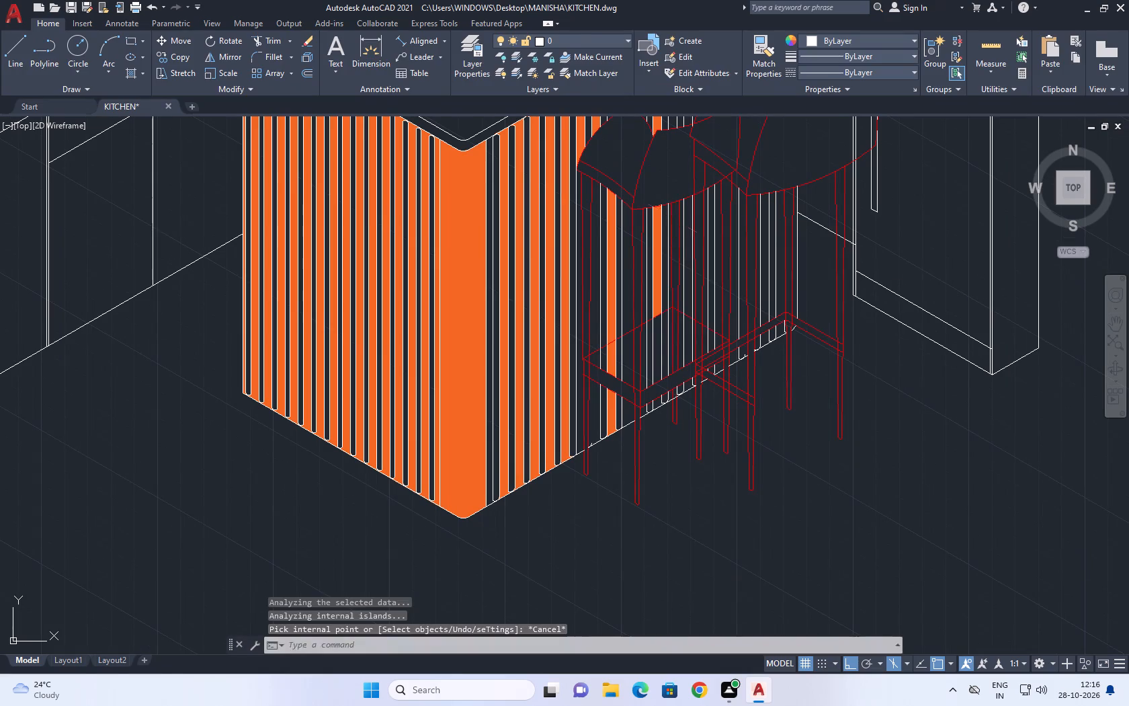
{"action": "left_click", "coordinate": [659, 332]}
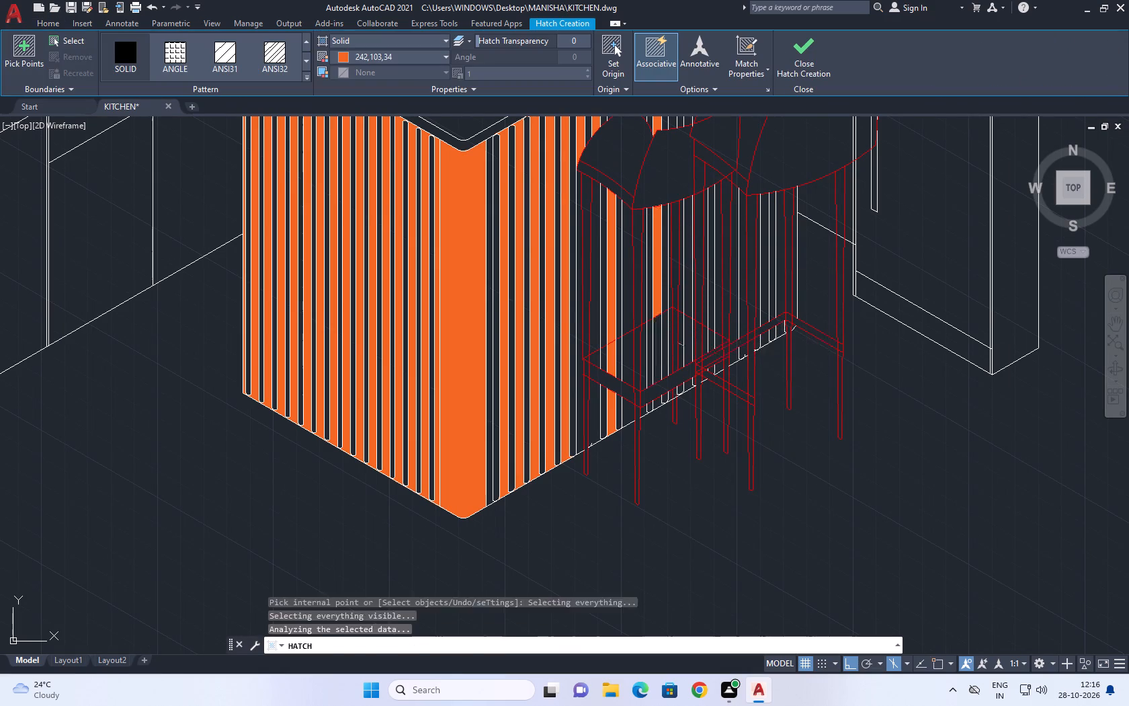
{"action": "scroll", "coordinate": [657, 404], "scroll_direction": "up", "scroll_amount": 3}
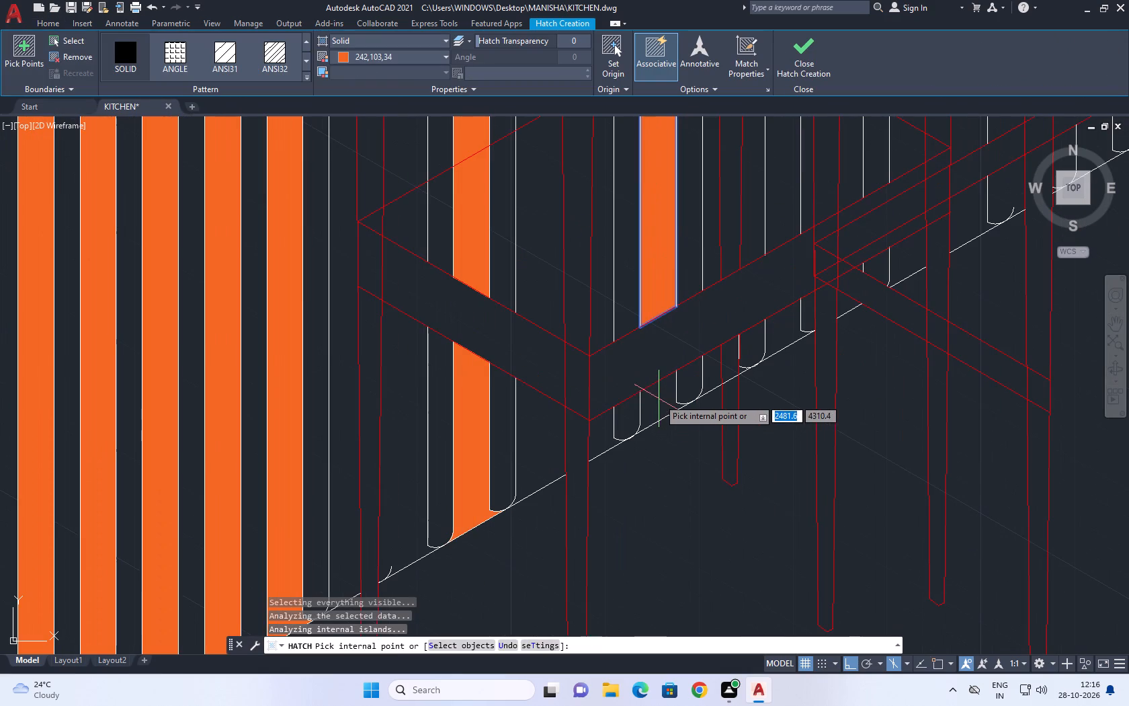
{"action": "left_click", "coordinate": [661, 395]}
{"action": "key", "text": "Escape"}
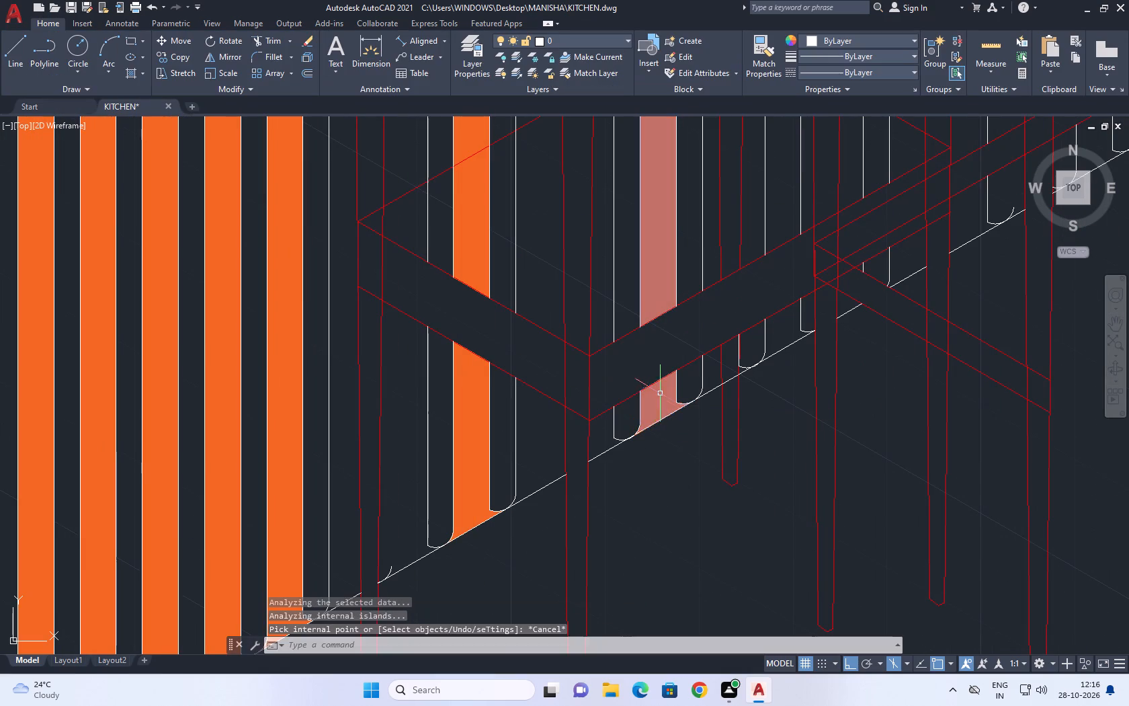
Hatch the slat bordering the near side of the first stool's nearest leg in segments, from island base to backrest, in solid orange.
{"action": "key", "text": "space"}
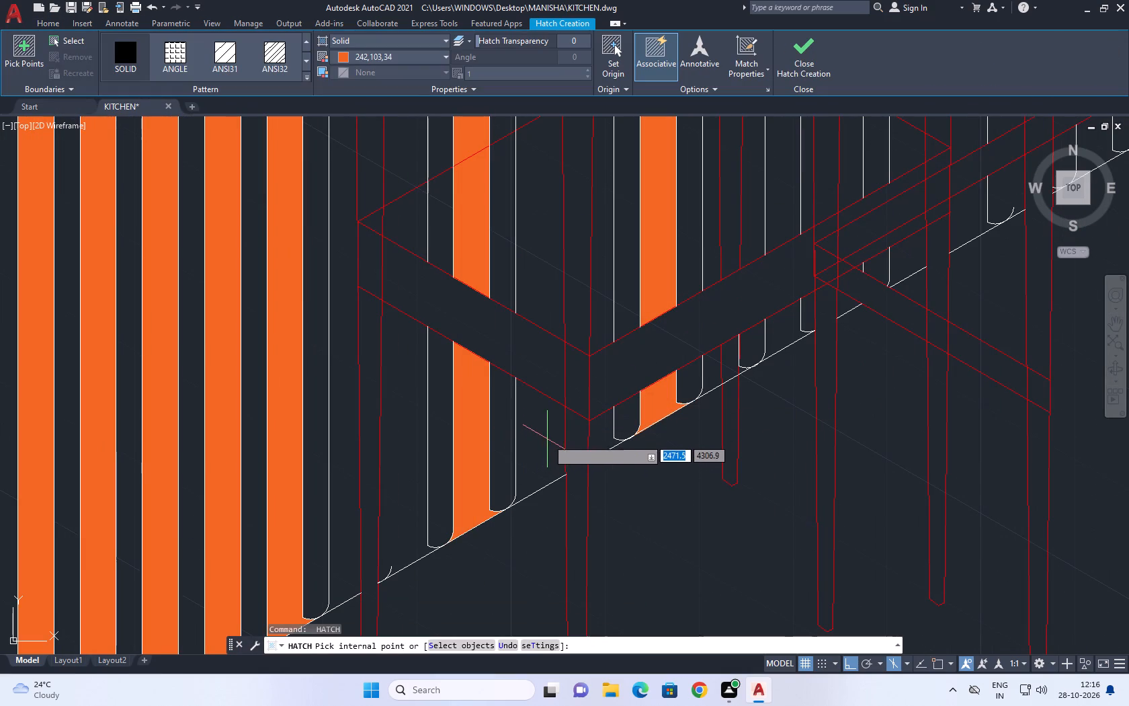
{"action": "left_click", "coordinate": [551, 434]}
{"action": "key", "text": "Escape"}
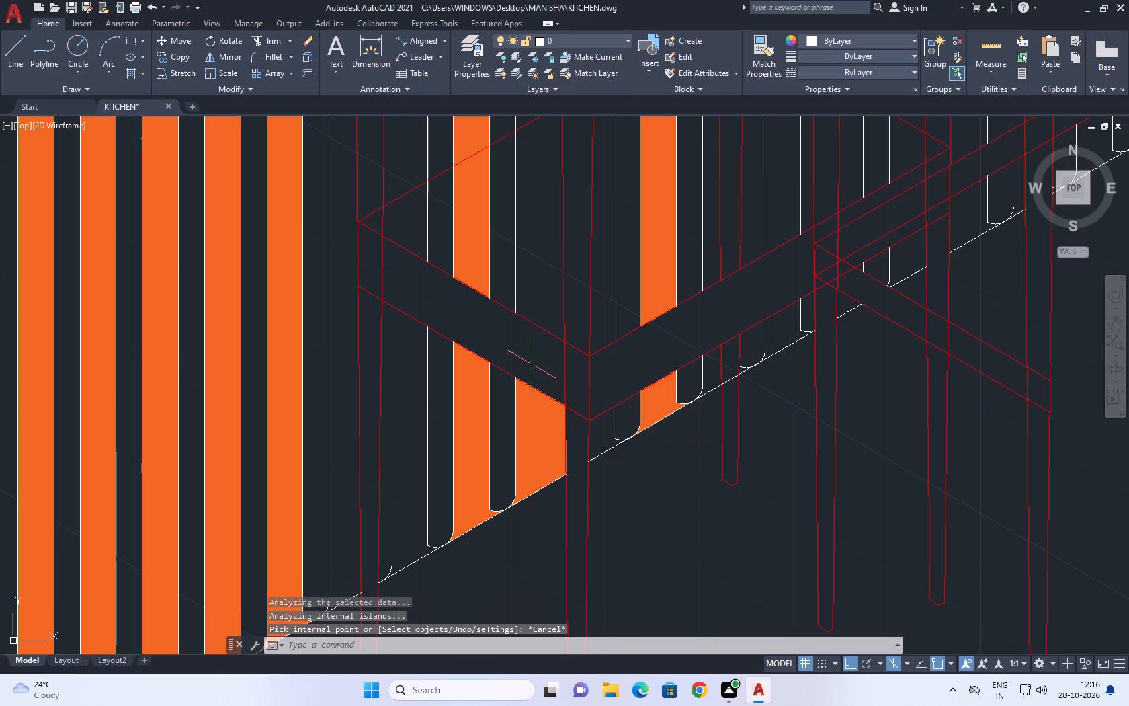
{"action": "middle_click_drag", "start_coordinate": [536, 364], "coordinate": [675, 482]}
{"action": "scroll", "coordinate": [691, 471], "scroll_direction": "down", "scroll_amount": 3}
{"action": "key", "text": "space"}
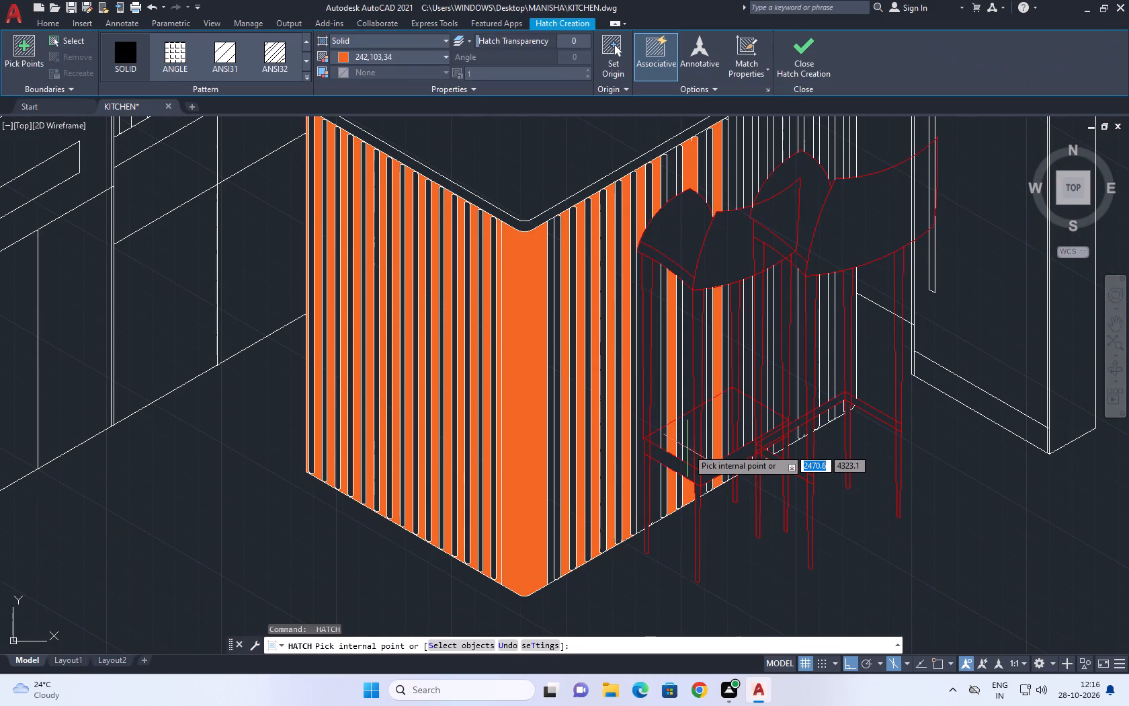
{"action": "left_click", "coordinate": [689, 442]}
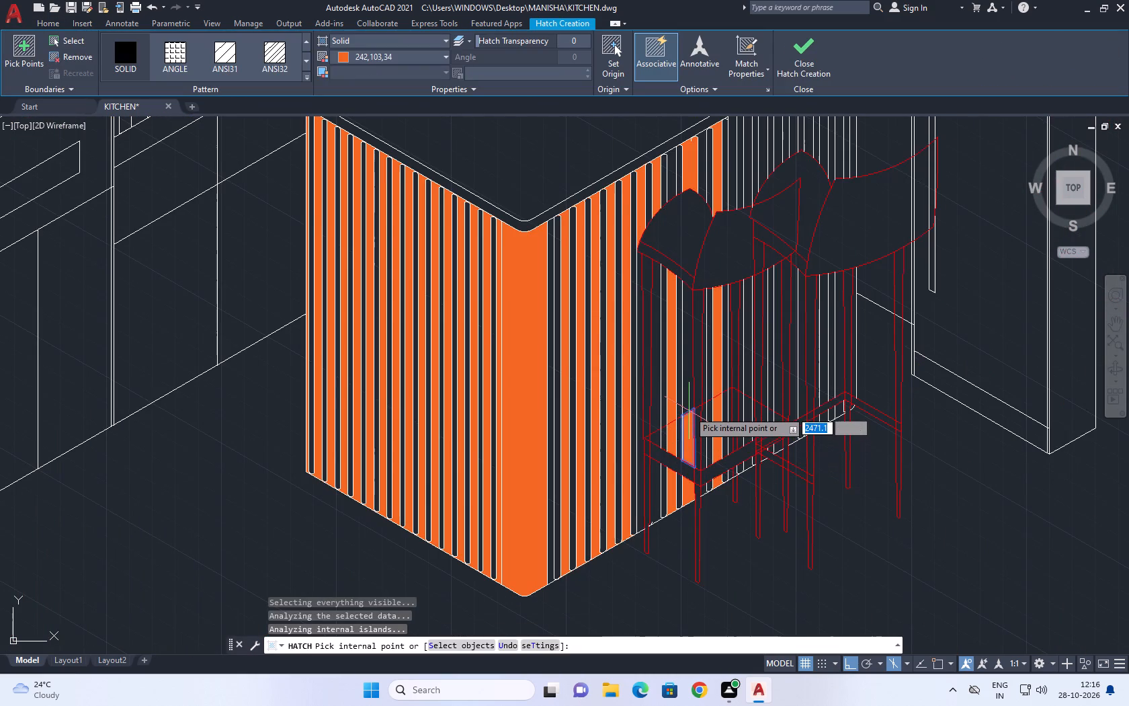
{"action": "left_click", "coordinate": [692, 377]}
{"action": "key", "text": "Escape"}
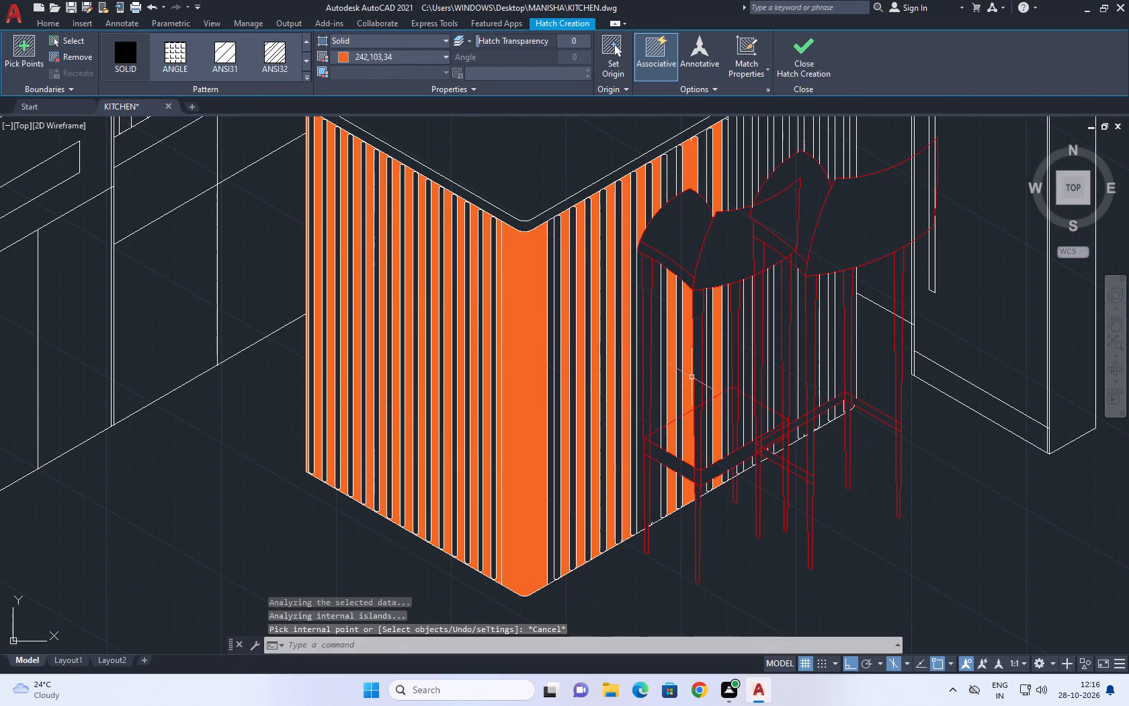
Hatch the slat beside the first stool's leg closest to the island's front corner, in segments down to the base, in solid orange.
{"action": "key", "text": "space"}
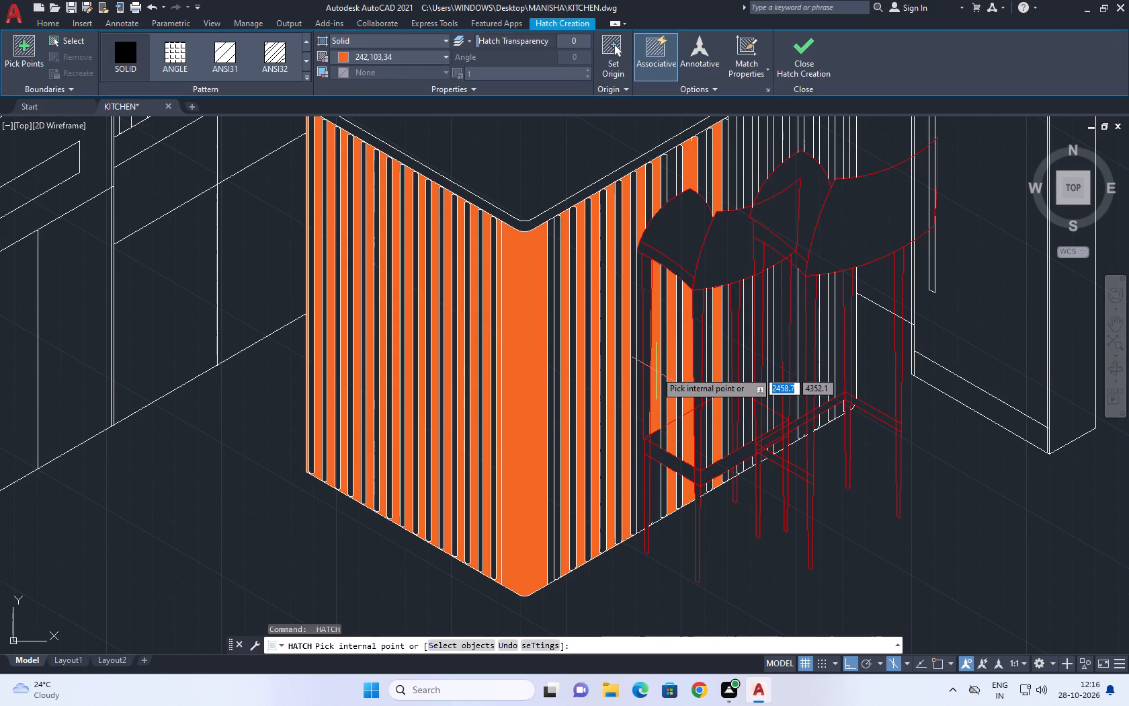
{"action": "left_click", "coordinate": [656, 371]}
{"action": "left_click", "coordinate": [653, 439]}
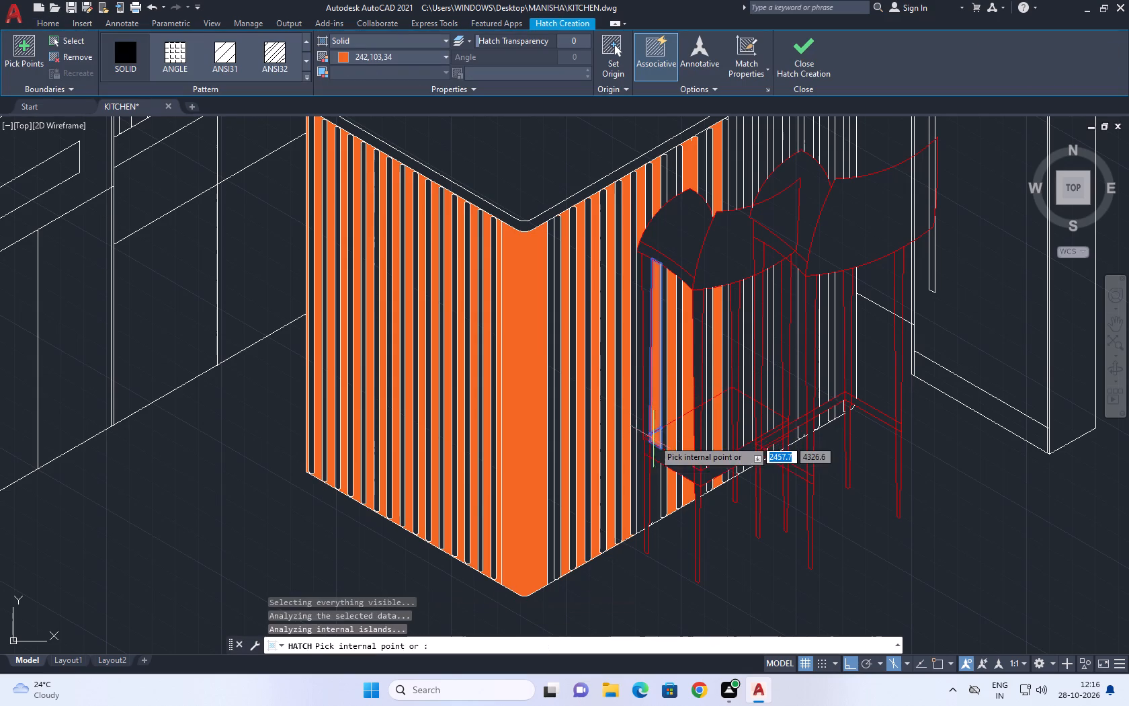
{"action": "left_click", "coordinate": [657, 471]}
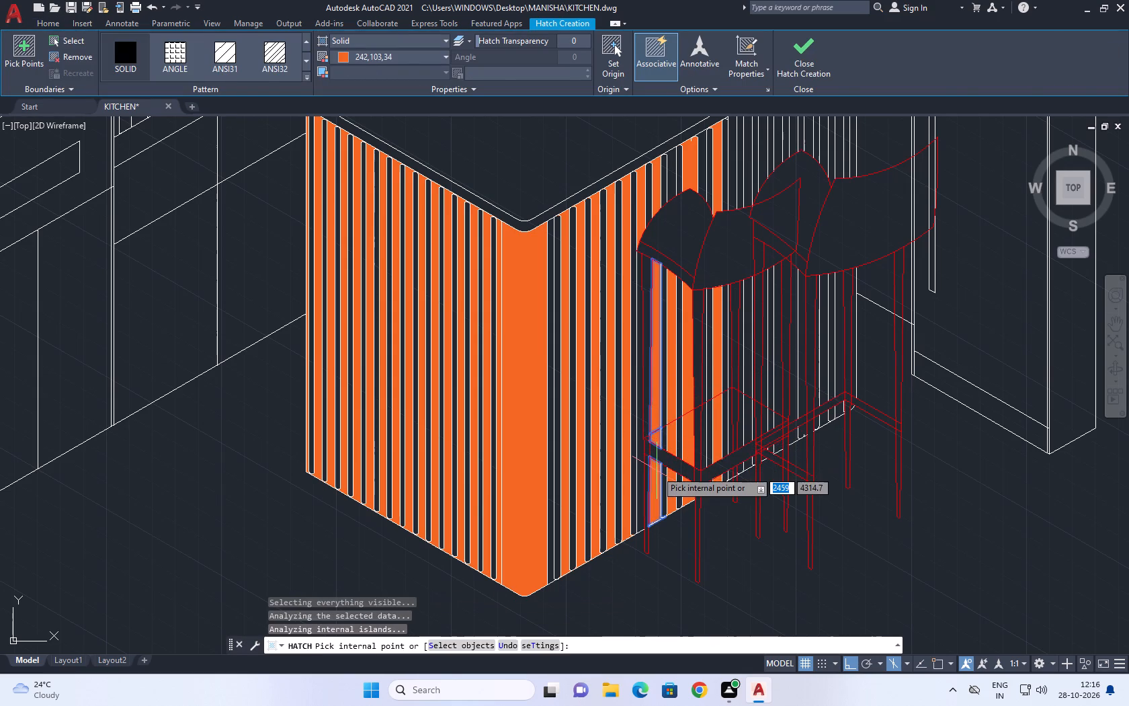
{"action": "key", "text": "Escape"}
Hatch the narrow slat on the right face directly beside the island's front corner in solid orange.
{"action": "middle_click_drag", "start_coordinate": [820, 325], "coordinate": [737, 391]}
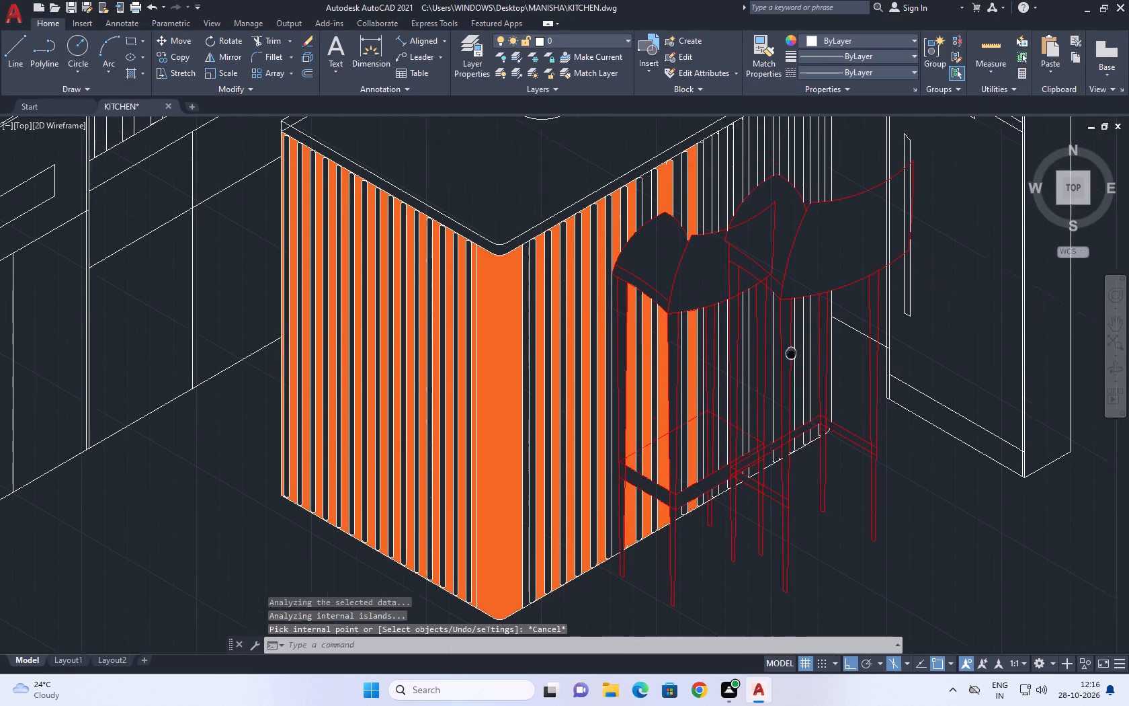
{"action": "middle_click_drag", "start_coordinate": [737, 391], "coordinate": [606, 416]}
{"action": "middle_click", "coordinate": [603, 417]}
{"action": "key", "text": "space"}
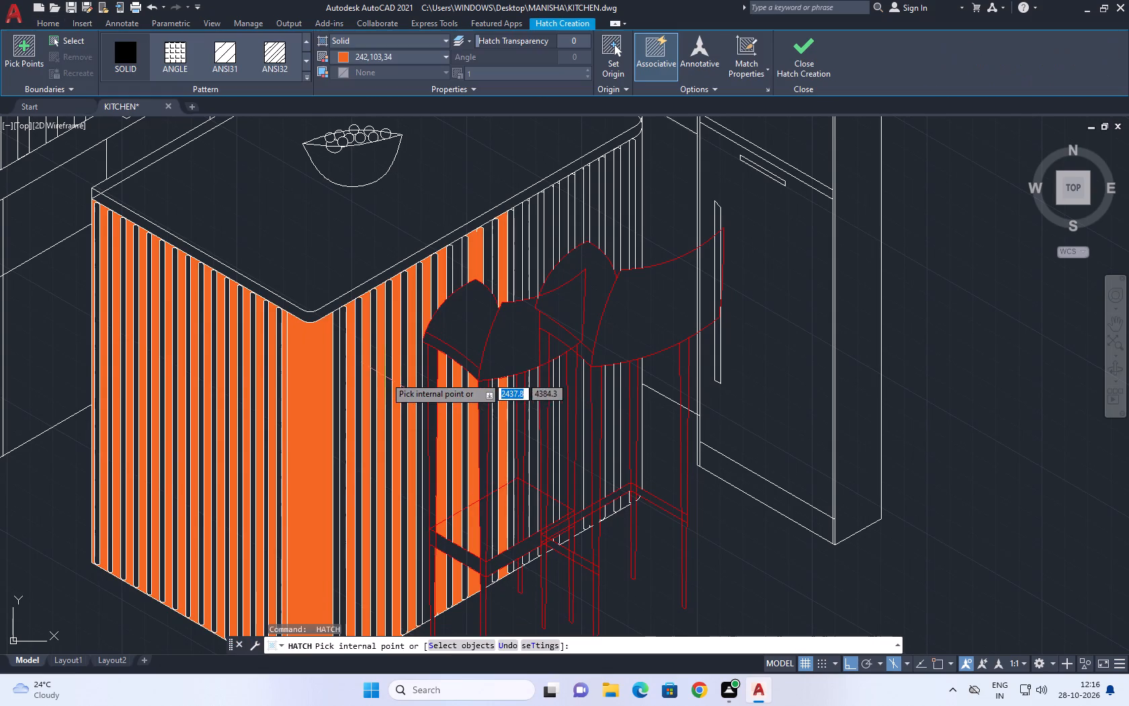
{"action": "left_click", "coordinate": [335, 331]}
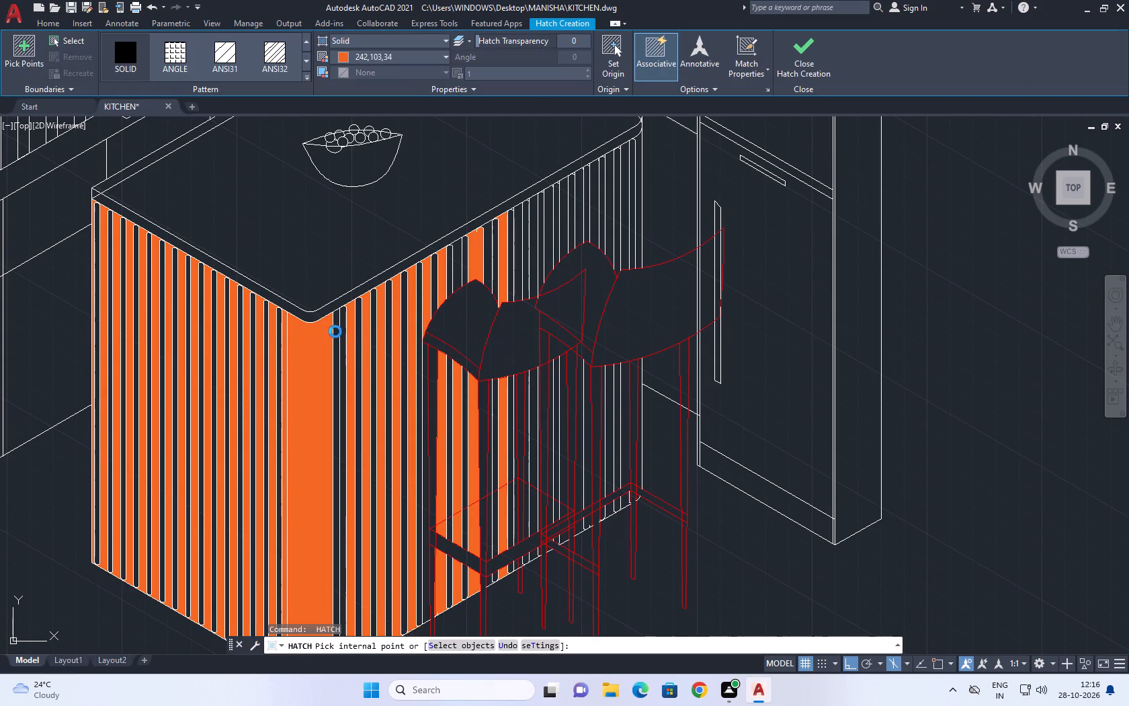
{"action": "key", "text": "Escape"}
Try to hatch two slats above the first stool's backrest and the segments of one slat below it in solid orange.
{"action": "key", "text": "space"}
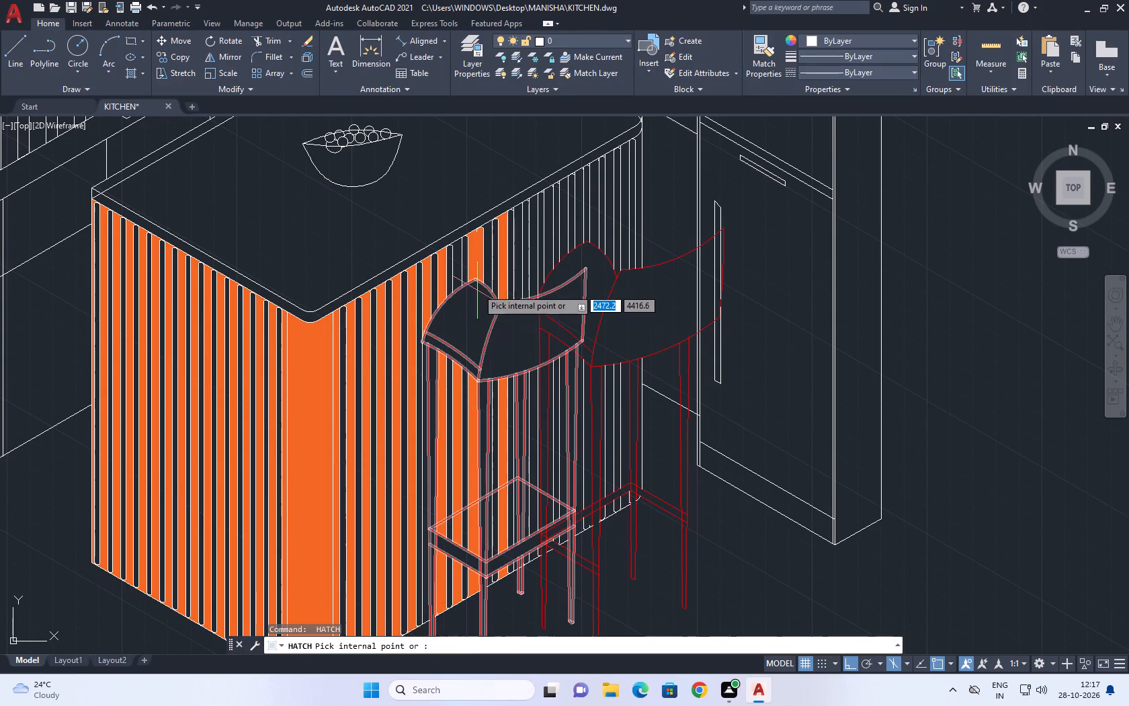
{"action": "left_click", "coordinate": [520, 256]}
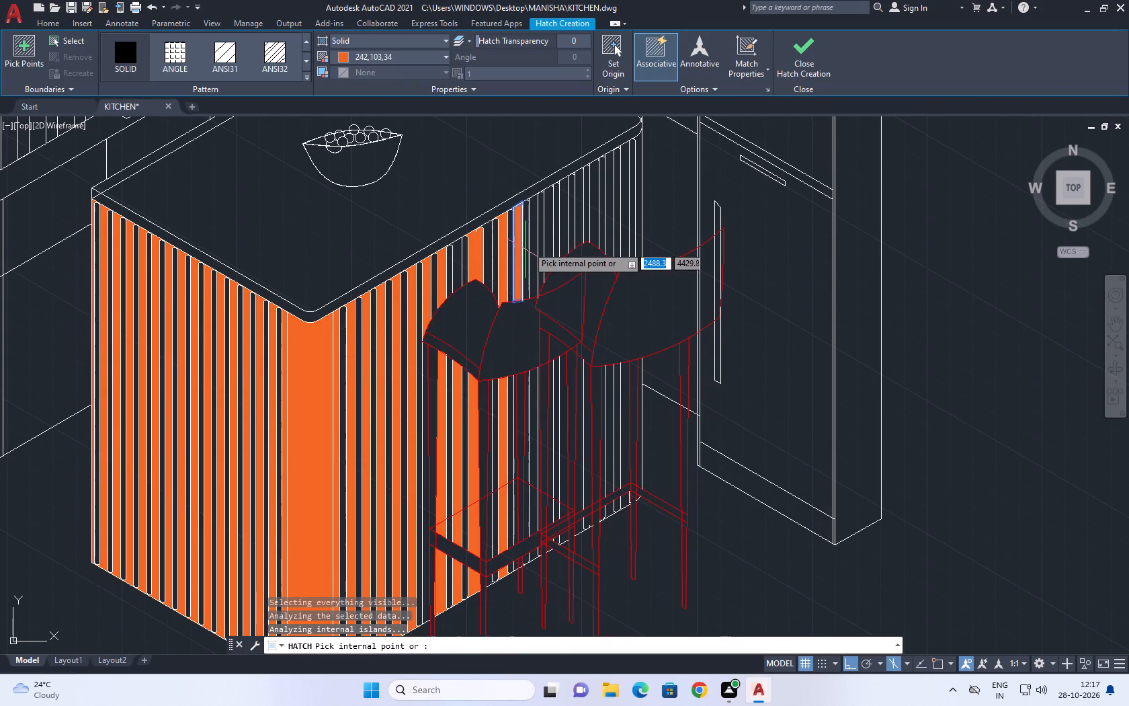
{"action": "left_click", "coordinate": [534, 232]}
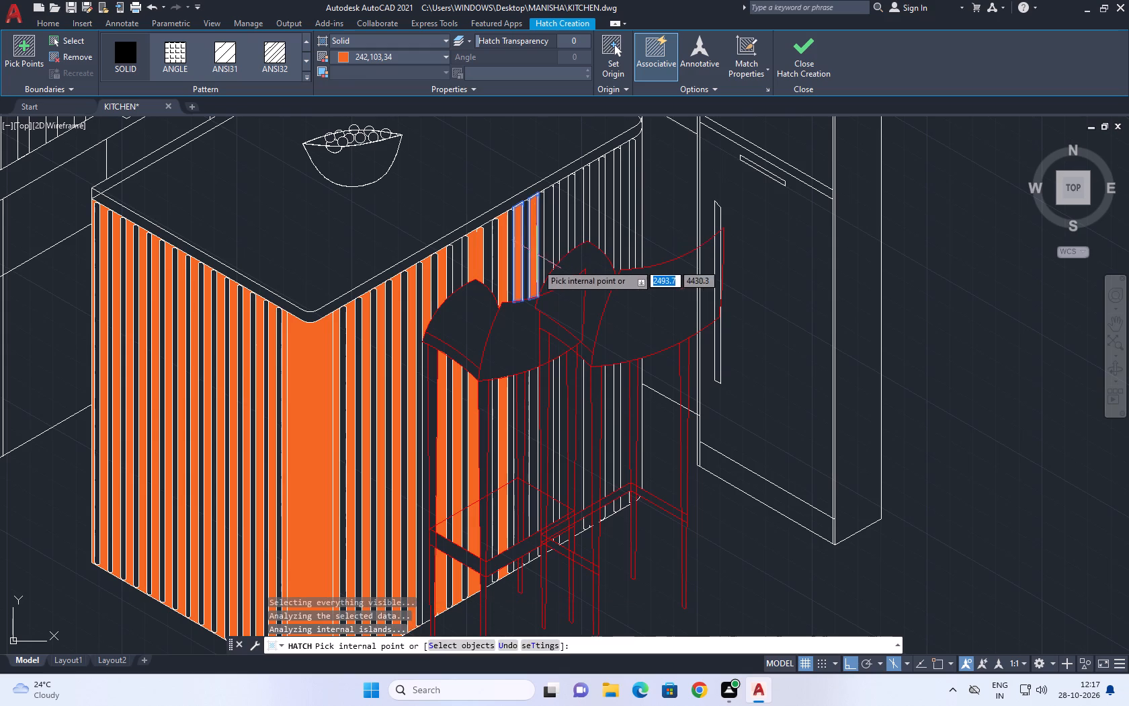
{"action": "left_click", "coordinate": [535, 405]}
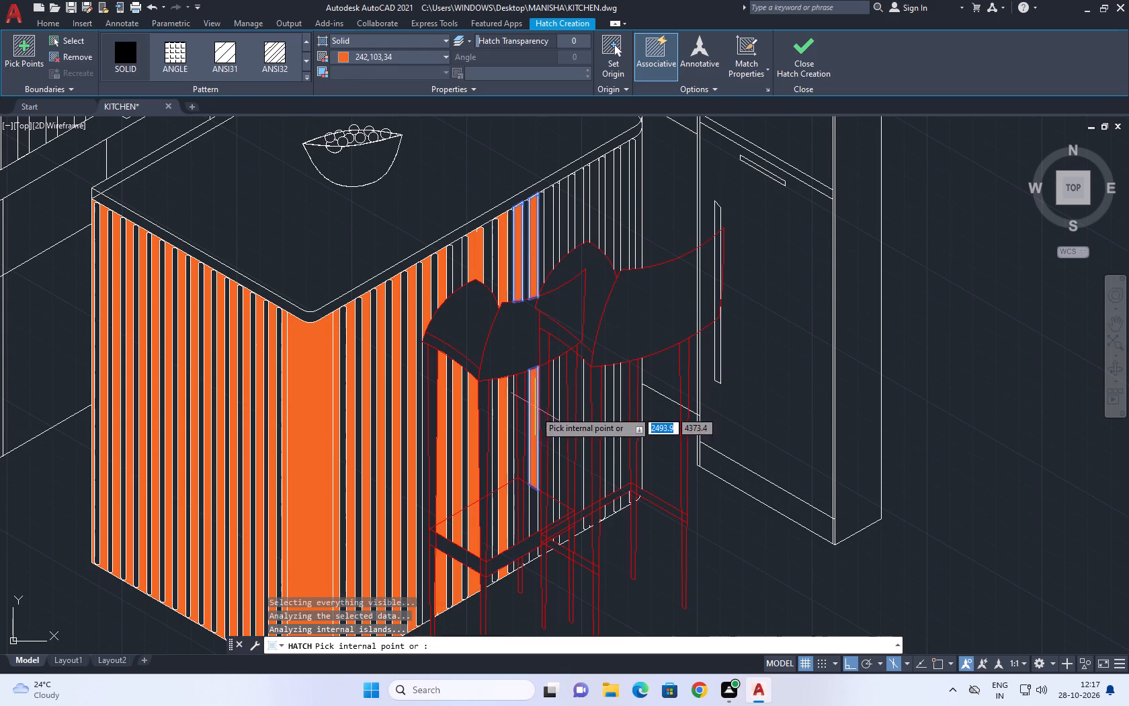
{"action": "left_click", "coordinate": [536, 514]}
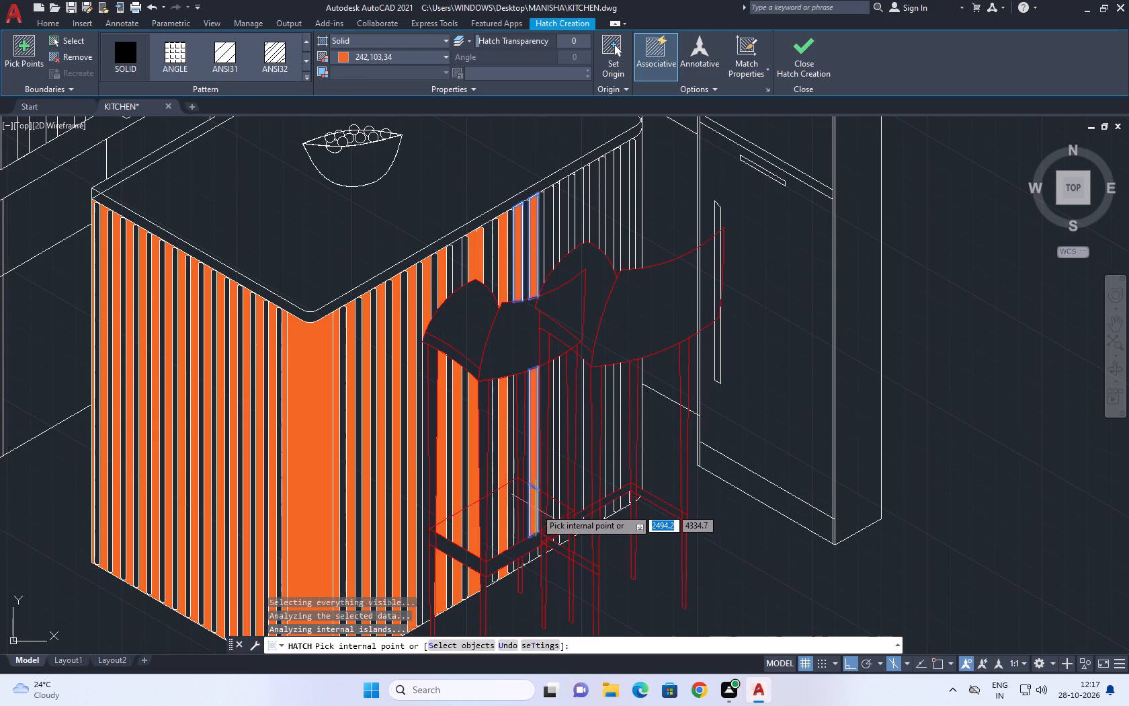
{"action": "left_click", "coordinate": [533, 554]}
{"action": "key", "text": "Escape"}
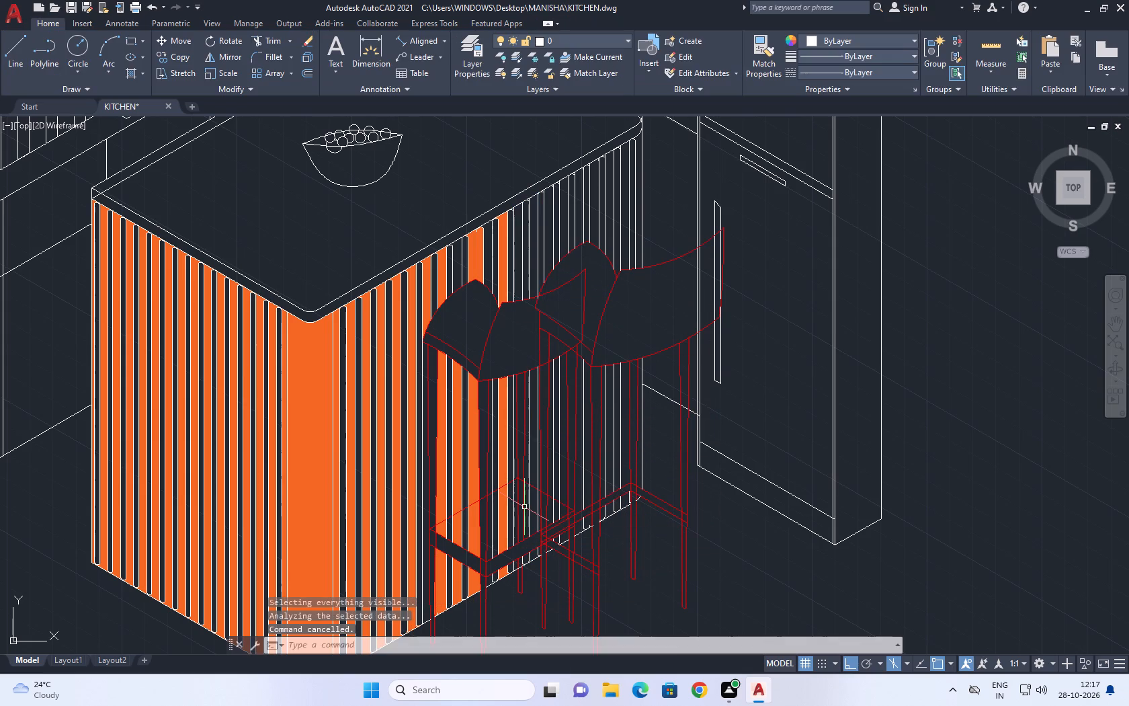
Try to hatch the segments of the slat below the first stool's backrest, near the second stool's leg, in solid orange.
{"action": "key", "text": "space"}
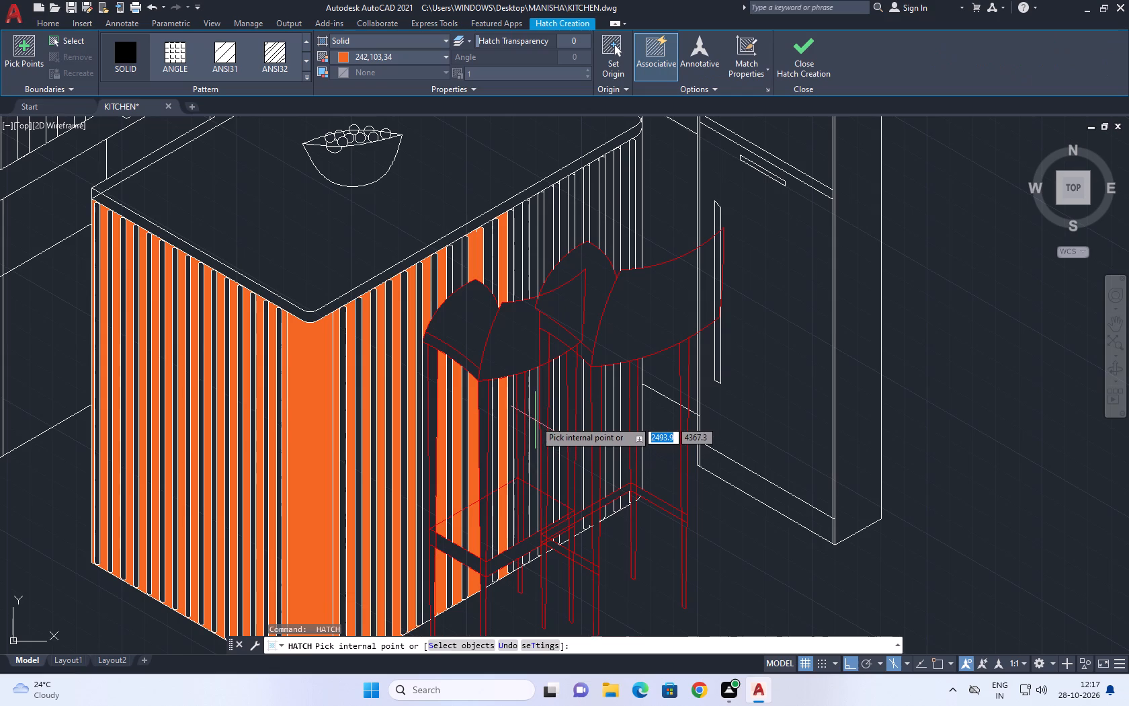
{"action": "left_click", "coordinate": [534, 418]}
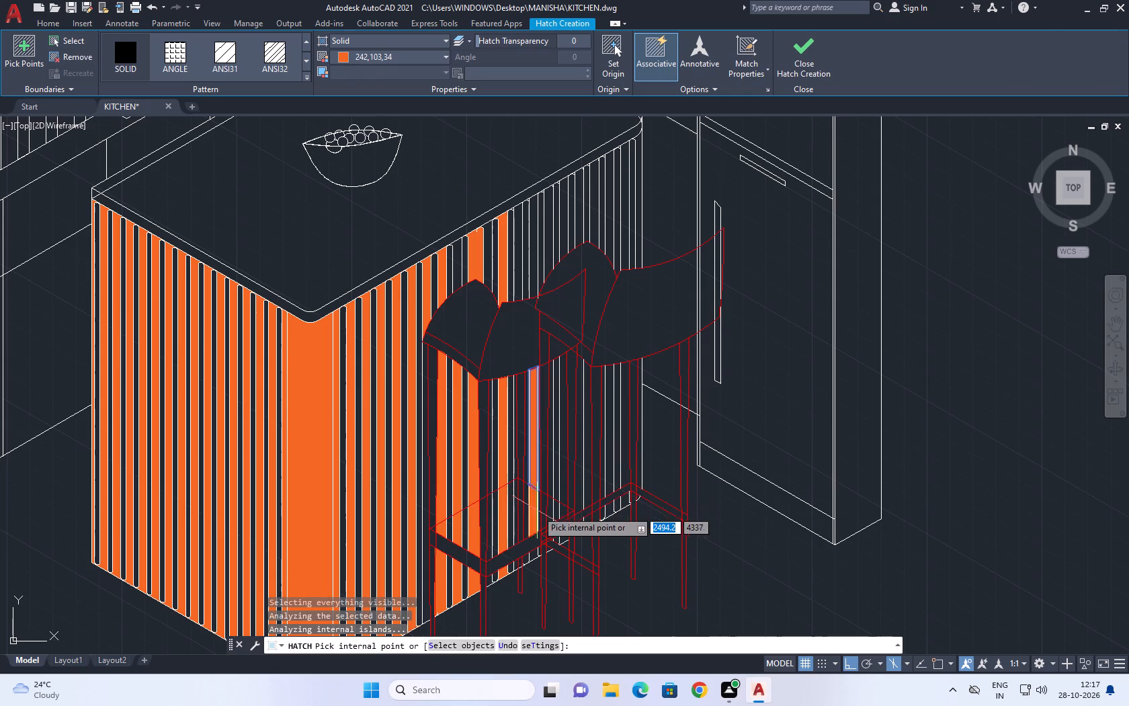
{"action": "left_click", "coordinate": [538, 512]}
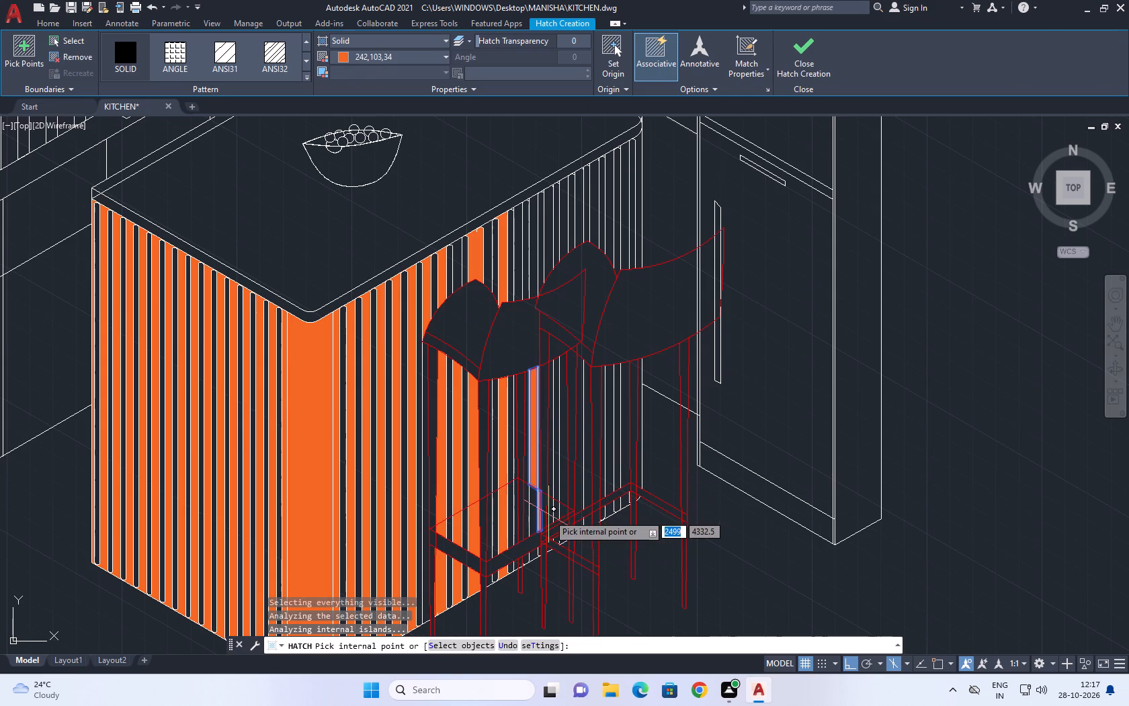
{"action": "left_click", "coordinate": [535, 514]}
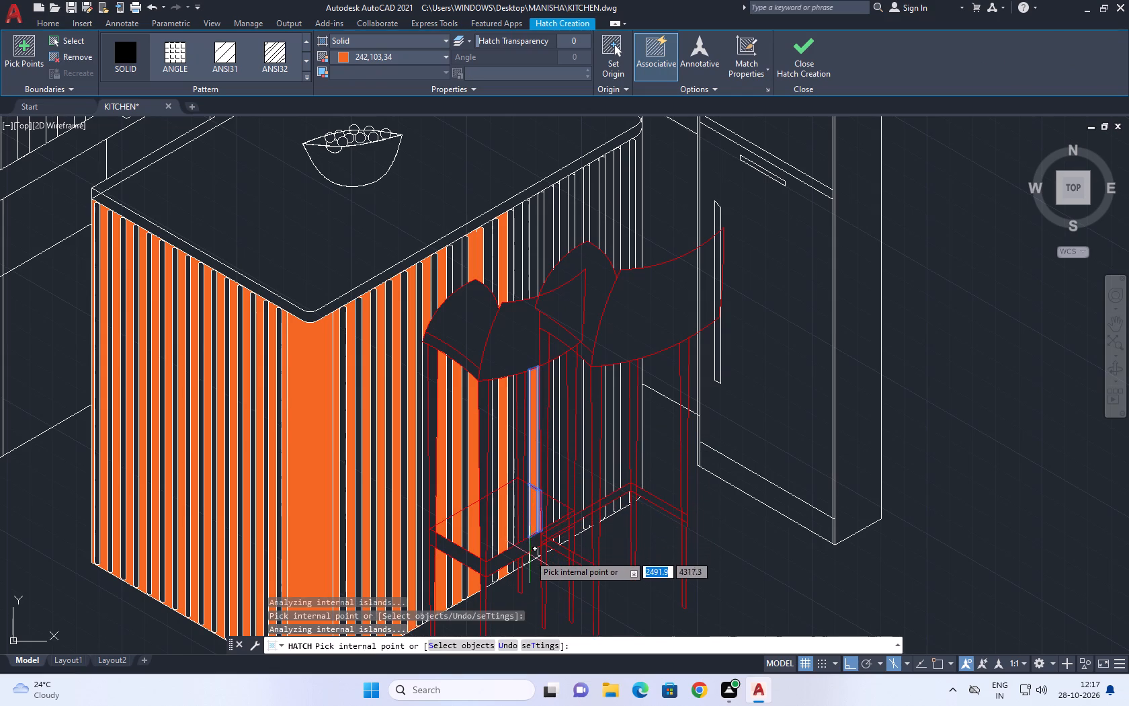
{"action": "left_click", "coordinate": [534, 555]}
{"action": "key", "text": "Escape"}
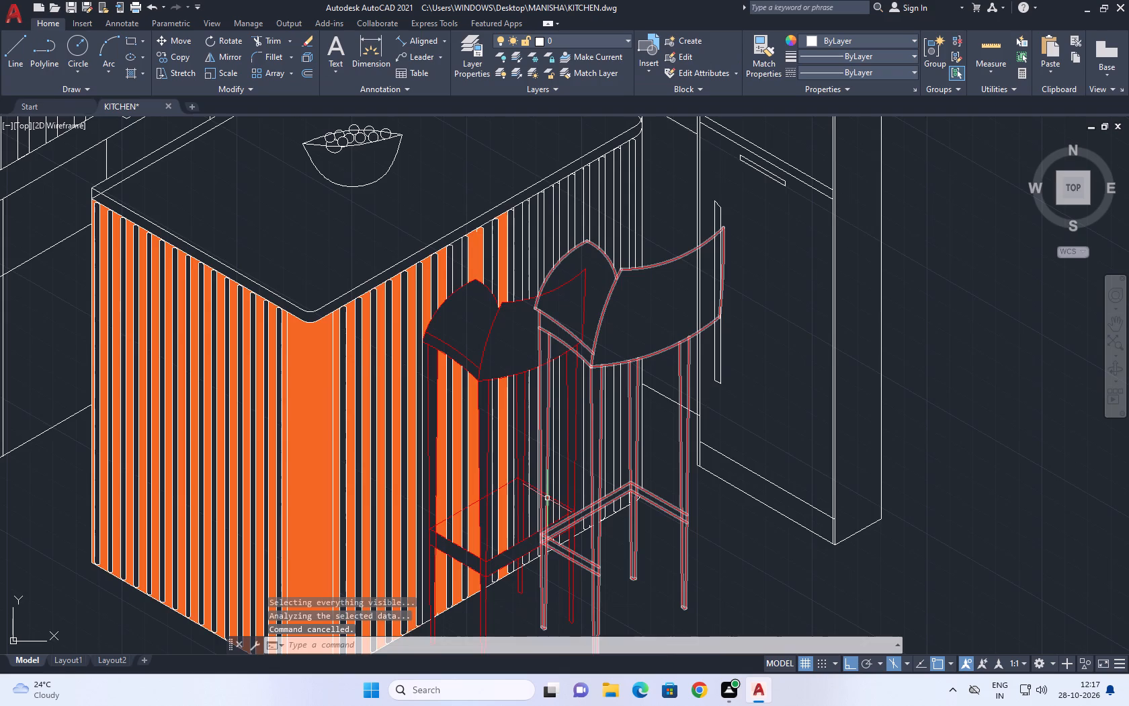
Hatch the seven slats on the island's right face between the first stool's seat and the second stool's curved backrest in solid orange.
{"action": "scroll", "coordinate": [573, 497], "scroll_direction": "down", "scroll_amount": 1}
{"action": "middle_click_drag", "start_coordinate": [692, 505], "coordinate": [455, 249]}
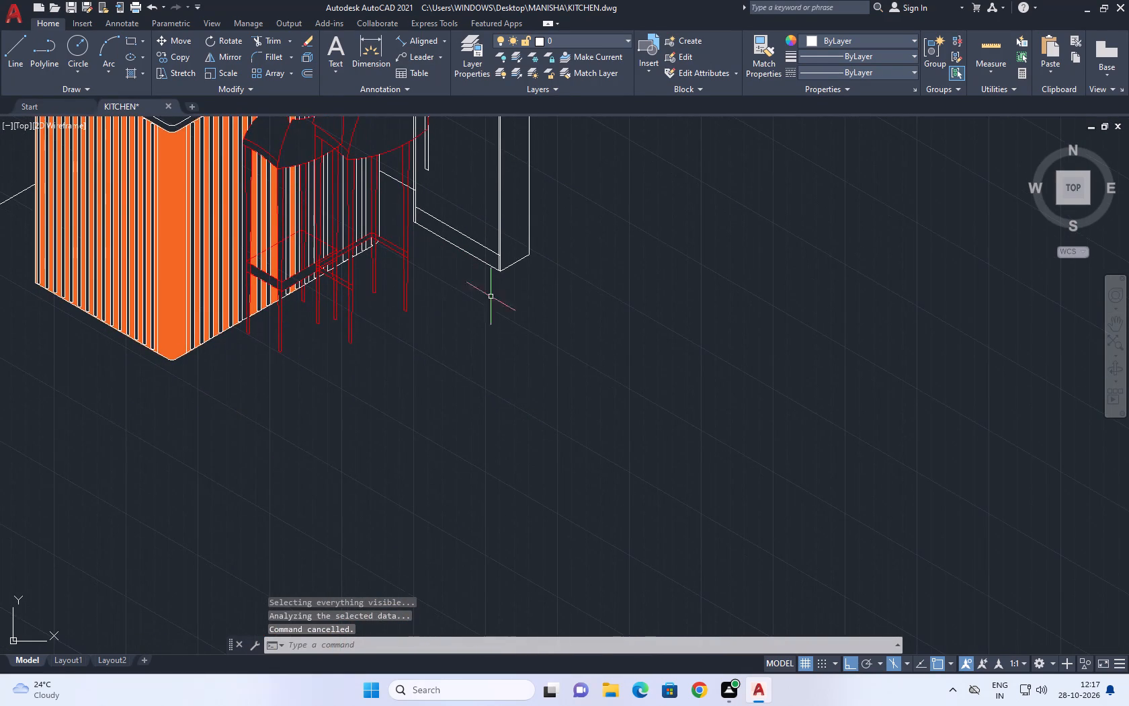
{"action": "middle_click_drag", "start_coordinate": [700, 438], "coordinate": [614, 372]}
{"action": "key", "text": "space"}
{"action": "middle_click_drag", "start_coordinate": [504, 336], "coordinate": [601, 432]}
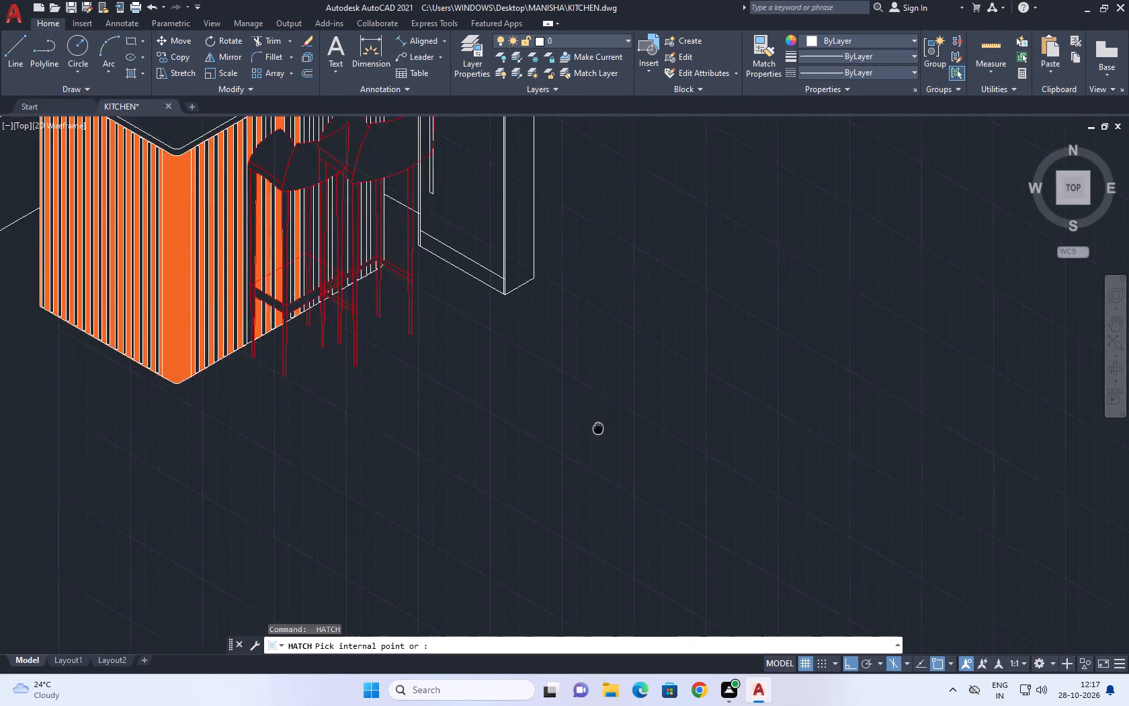
{"action": "middle_click_drag", "start_coordinate": [601, 432], "coordinate": [726, 533]}
{"action": "scroll", "coordinate": [467, 203], "scroll_direction": "up", "scroll_amount": 3}
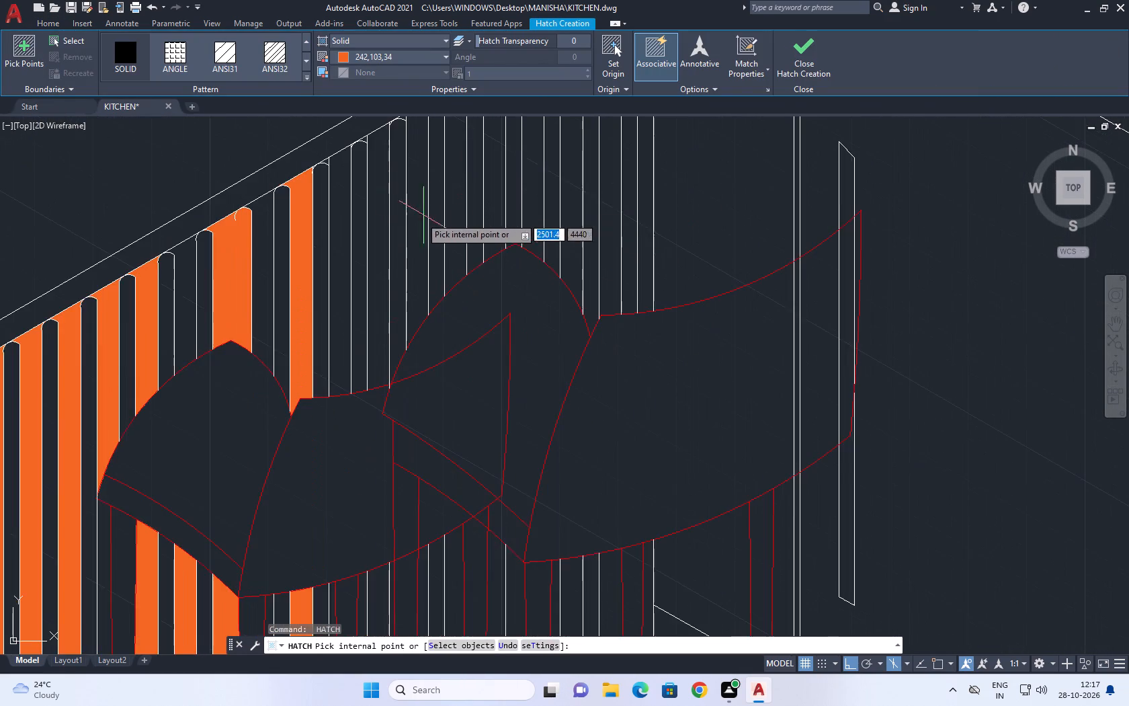
{"action": "middle_click_drag", "start_coordinate": [401, 223], "coordinate": [656, 319]}
{"action": "left_click", "coordinate": [638, 292]}
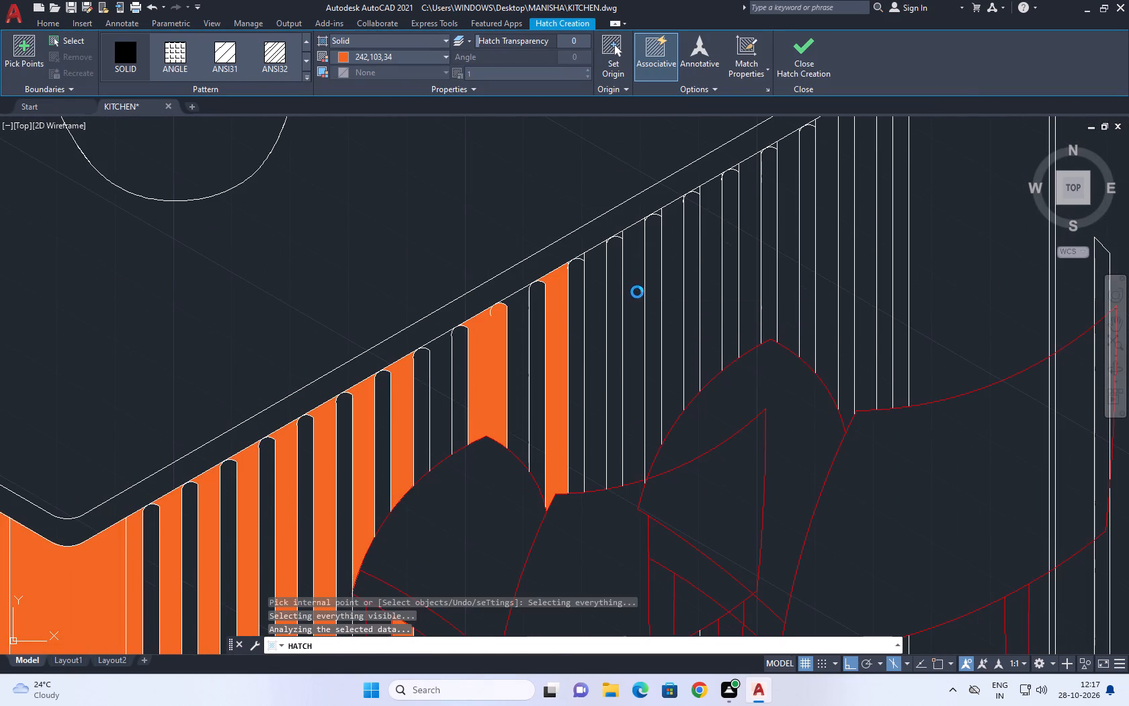
{"action": "left_click", "coordinate": [595, 314]}
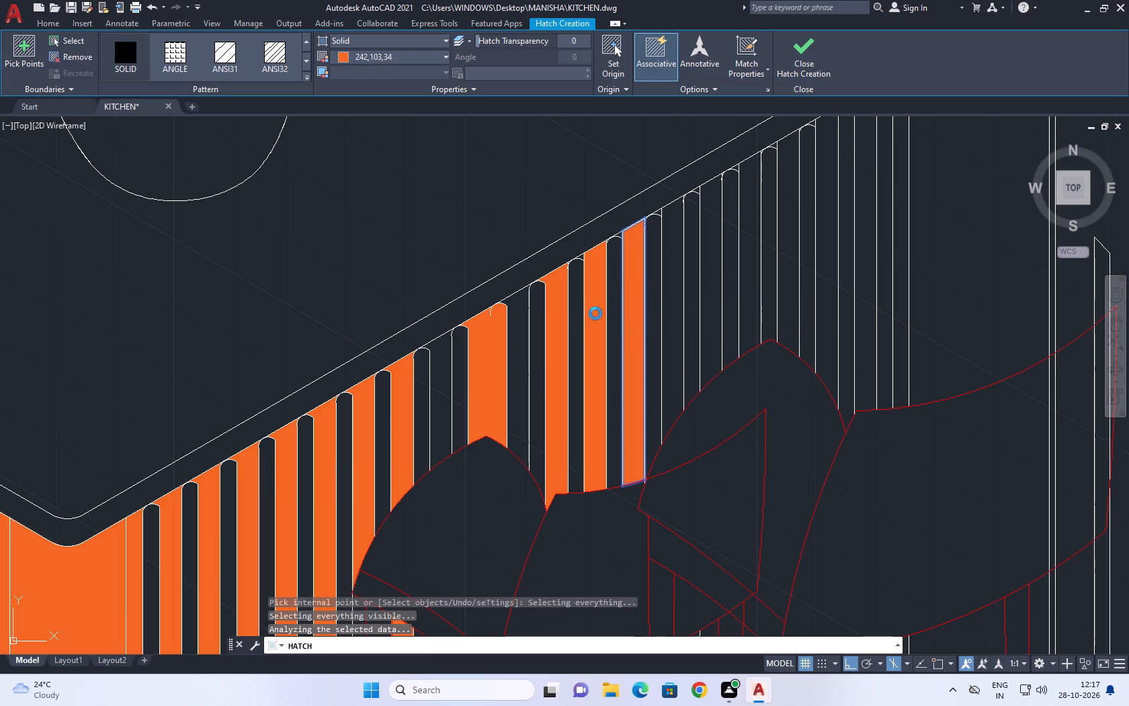
{"action": "left_click", "coordinate": [678, 274]}
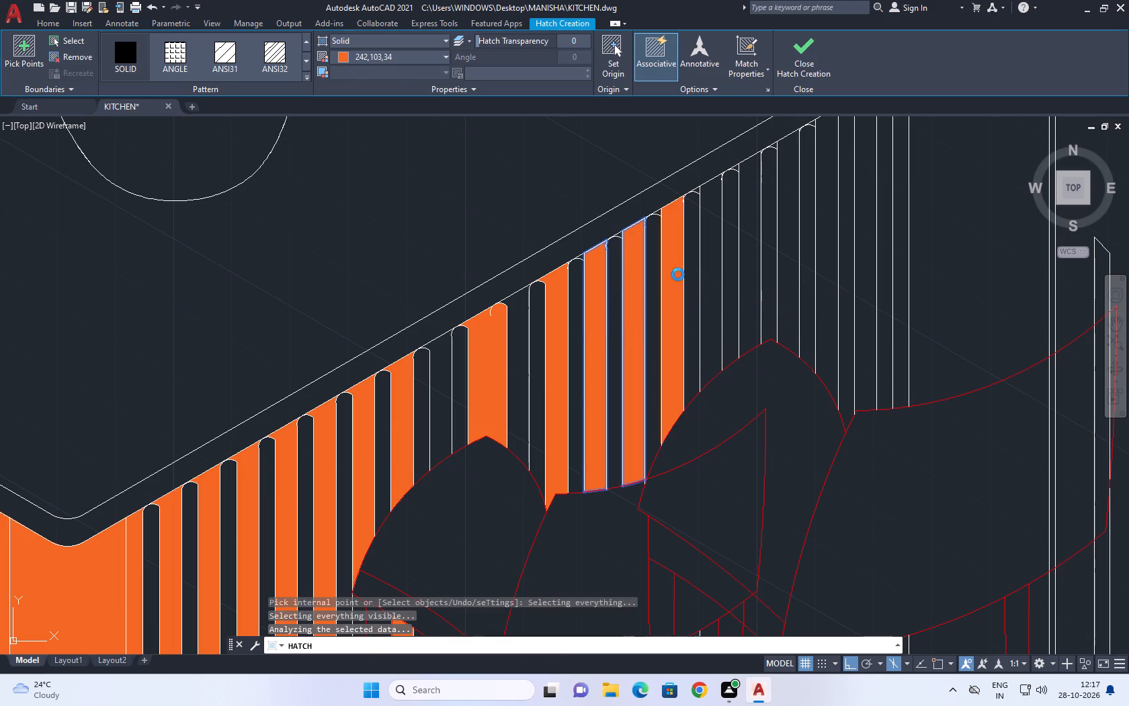
{"action": "middle_click_drag", "start_coordinate": [657, 272], "coordinate": [593, 286]}
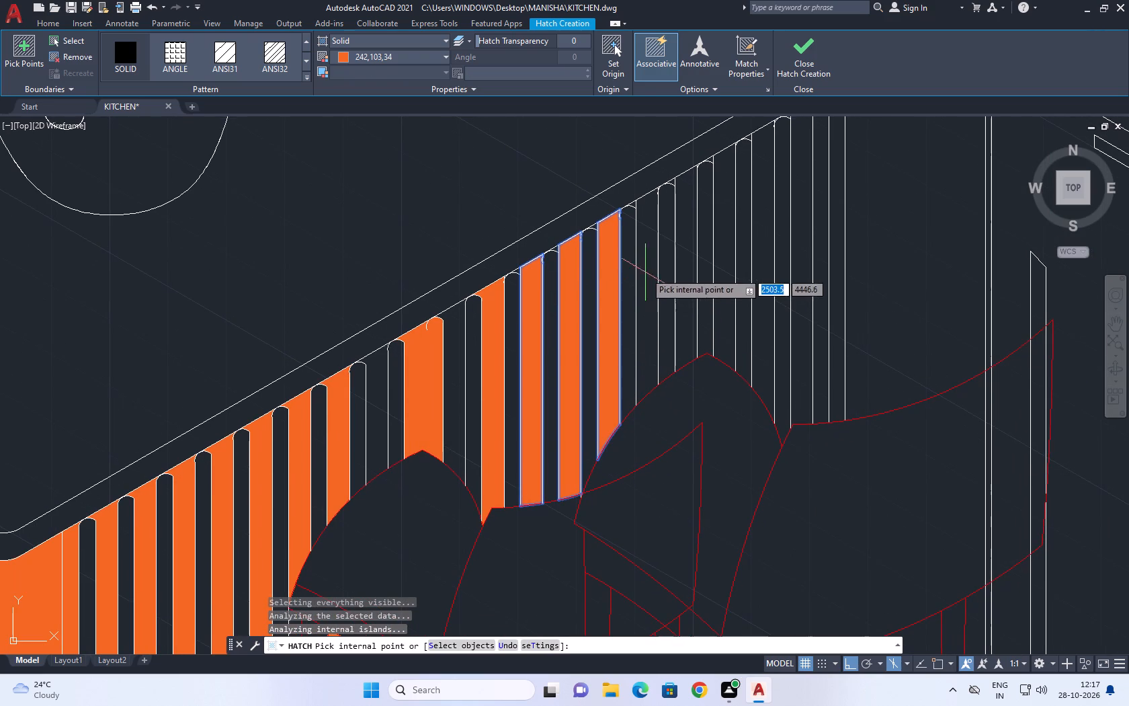
{"action": "left_click", "coordinate": [648, 239]}
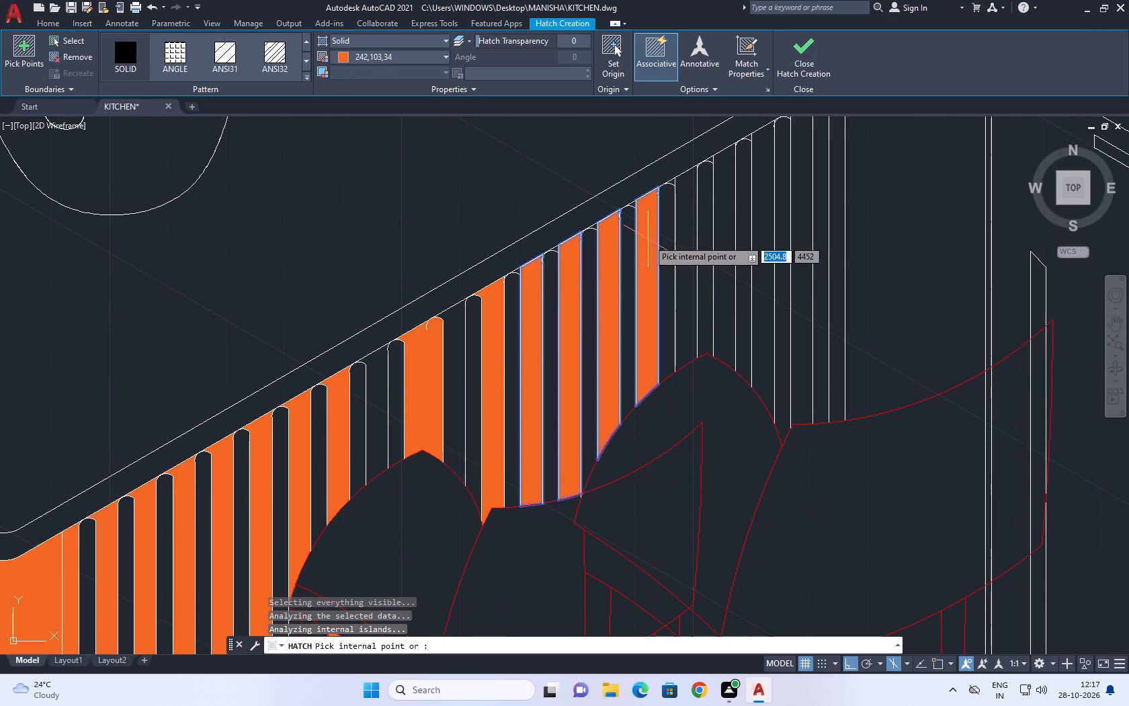
{"action": "left_click", "coordinate": [684, 253]}
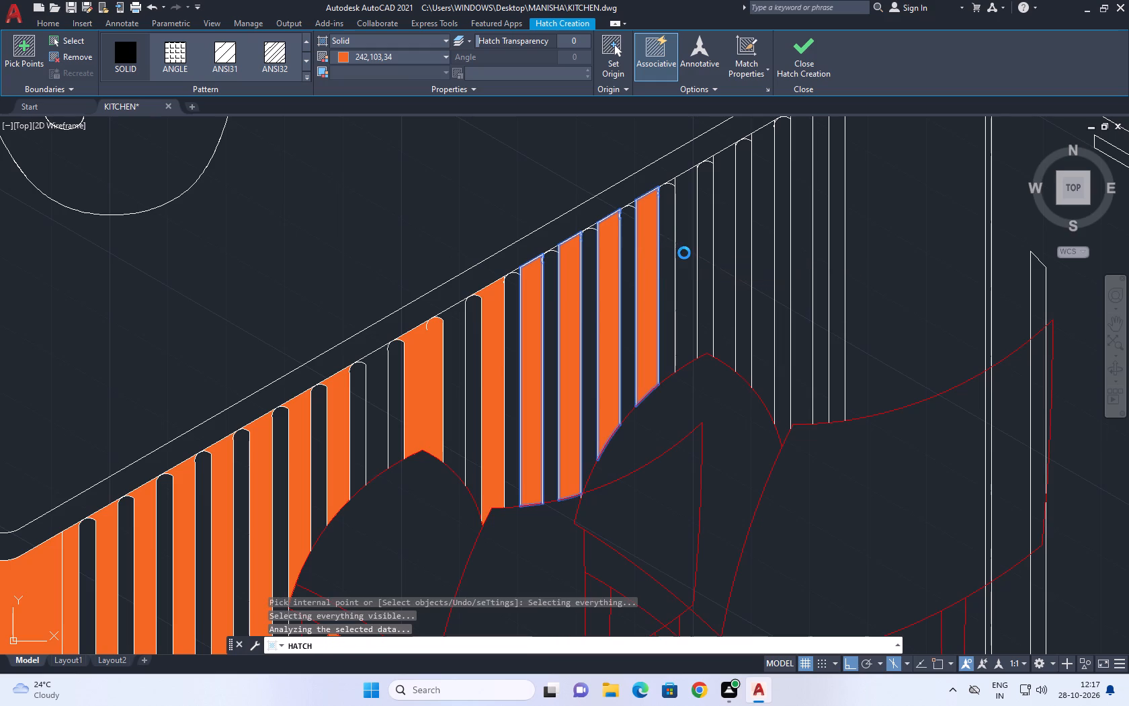
{"action": "left_click", "coordinate": [728, 249]}
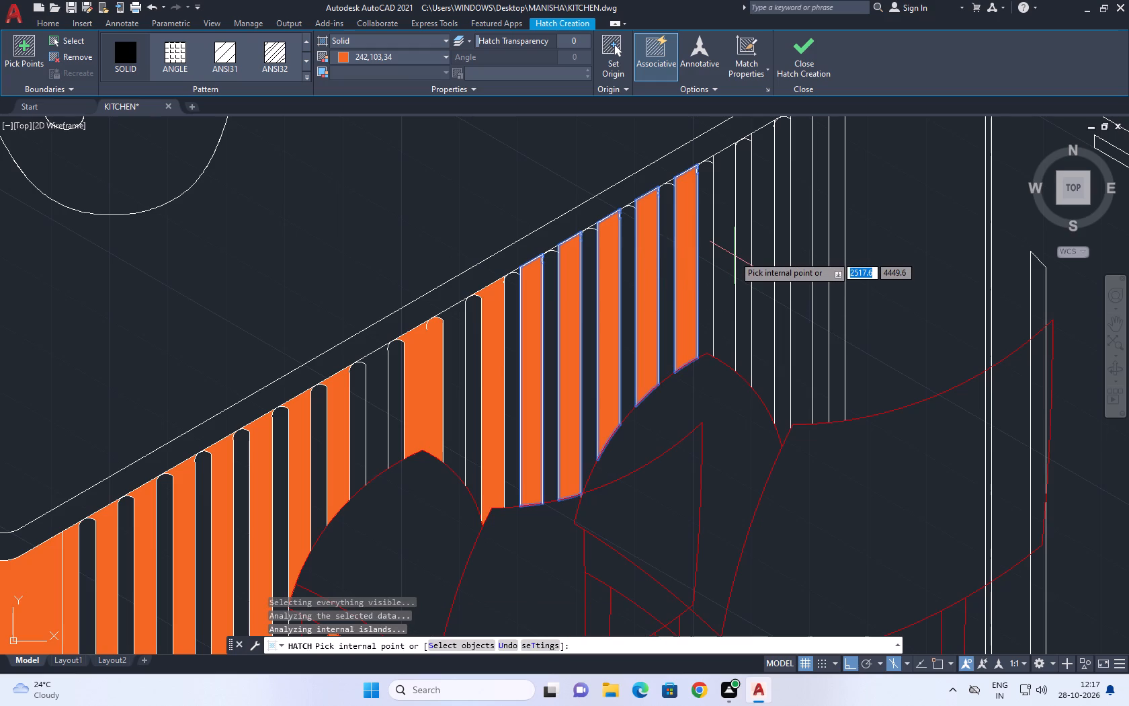
{"action": "left_click", "coordinate": [724, 240]}
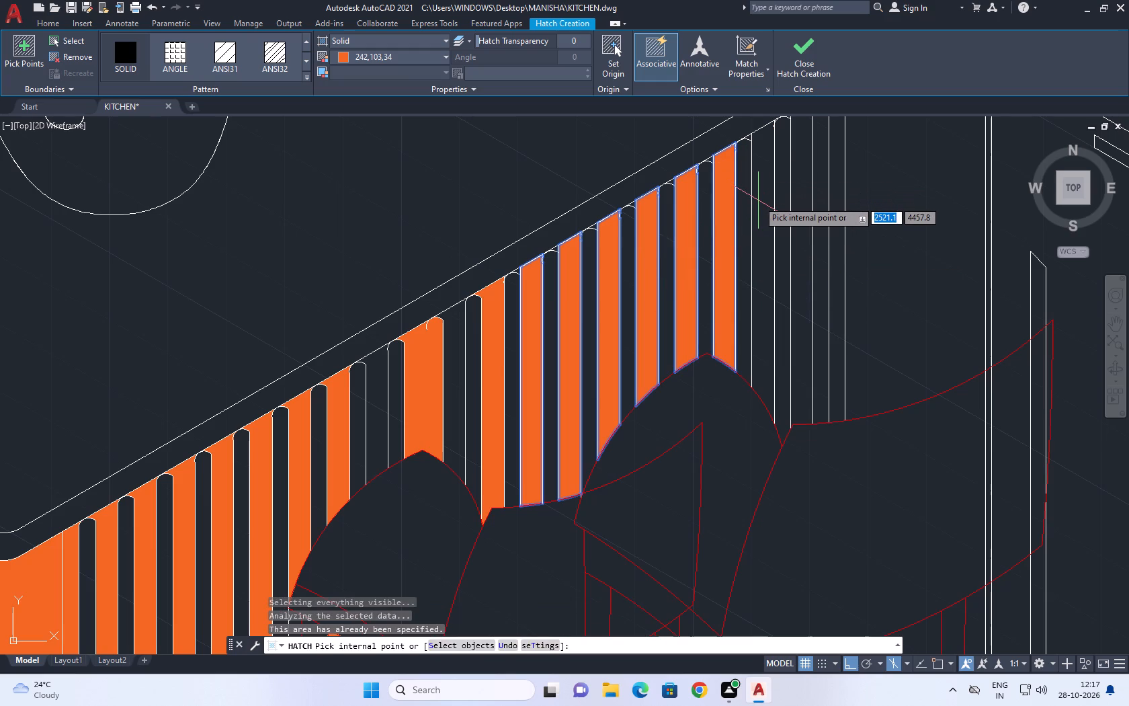
{"action": "left_click", "coordinate": [759, 210]}
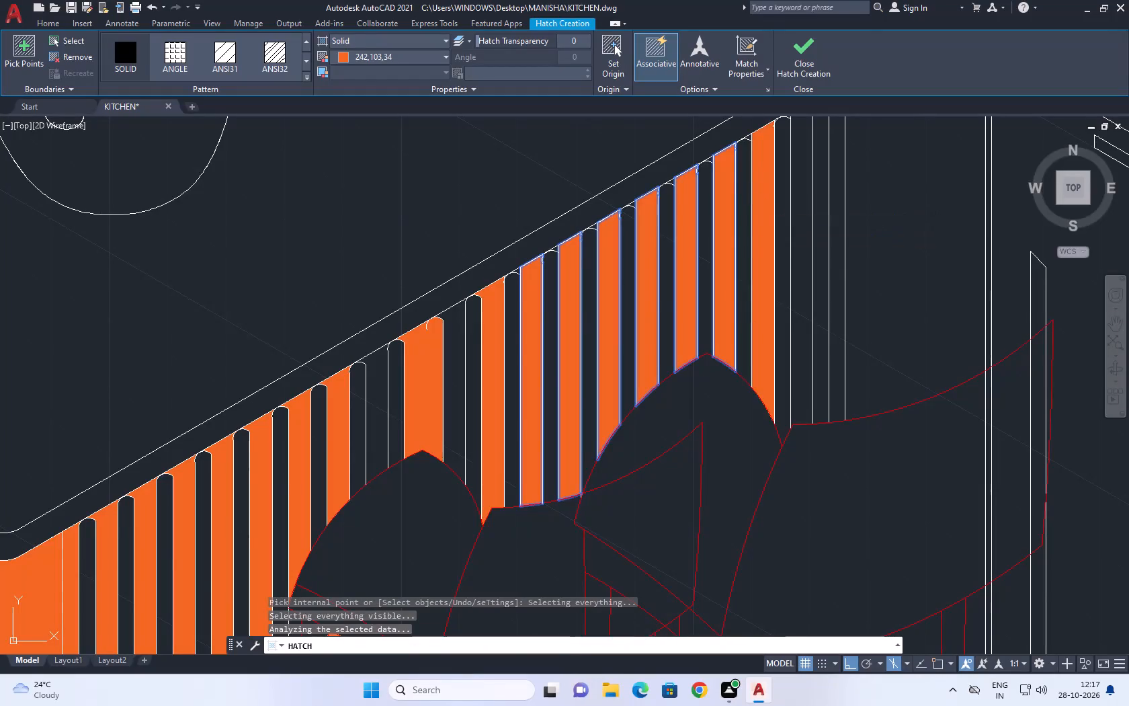
{"action": "left_click", "coordinate": [761, 252]}
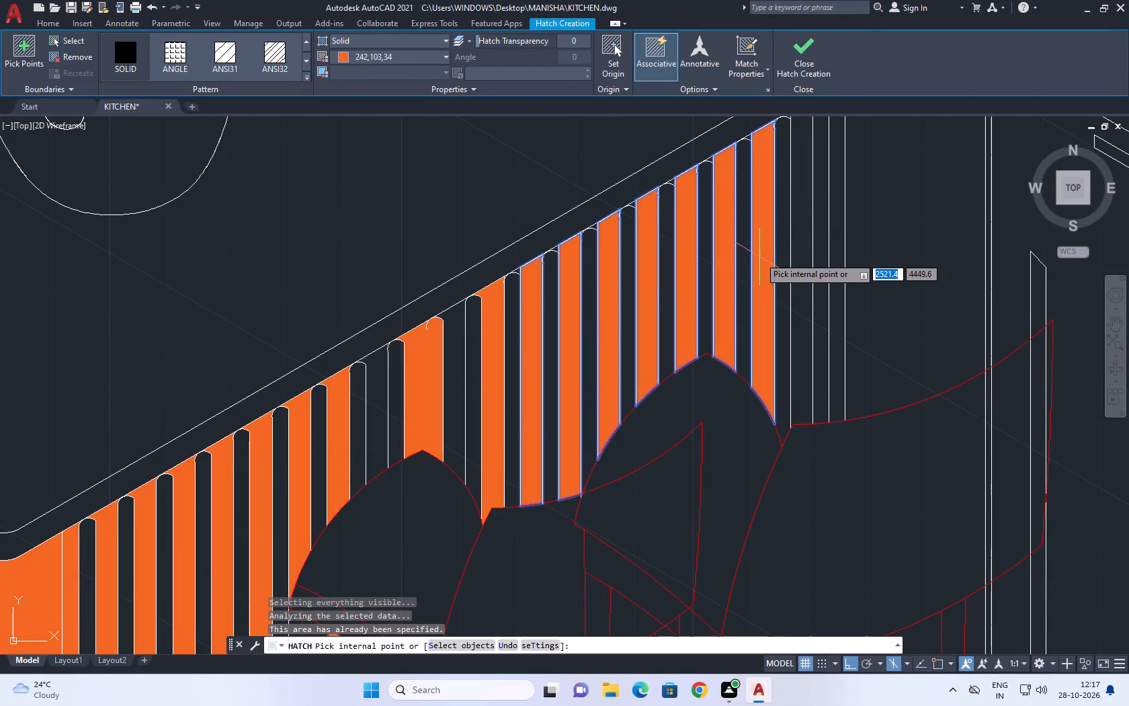
{"action": "key", "text": "space"}
Hatch the last two slats above the second stool, at the far end of the right face, in solid orange.
{"action": "key", "text": "space"}
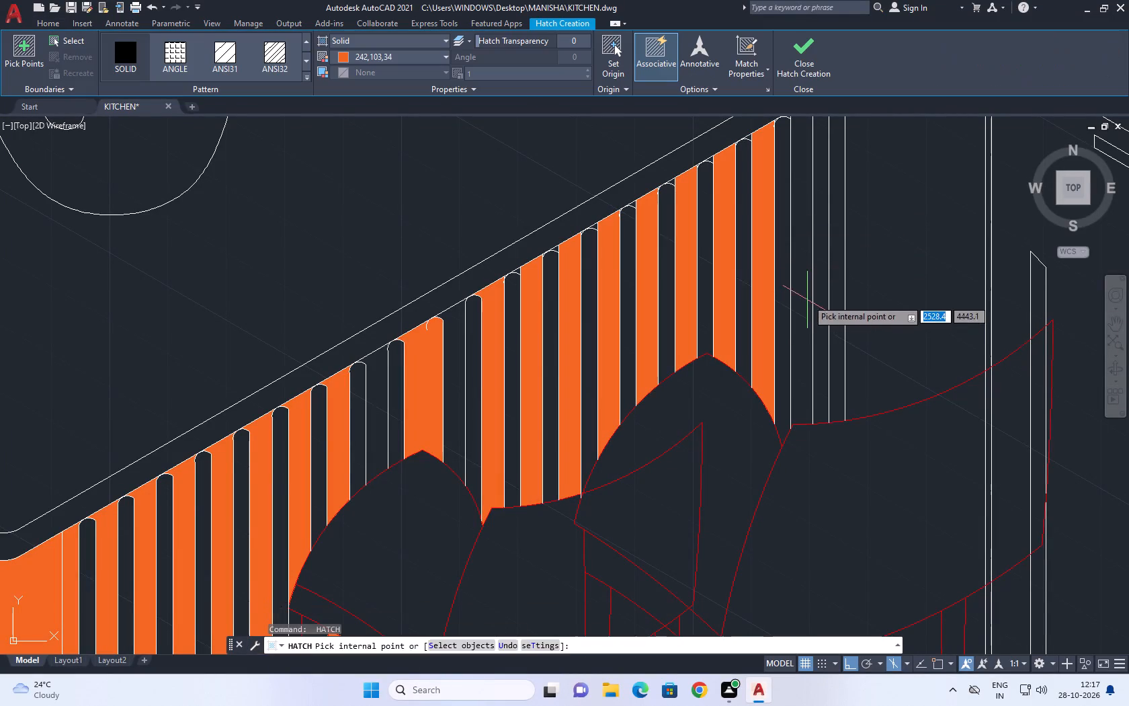
{"action": "left_click", "coordinate": [807, 299]}
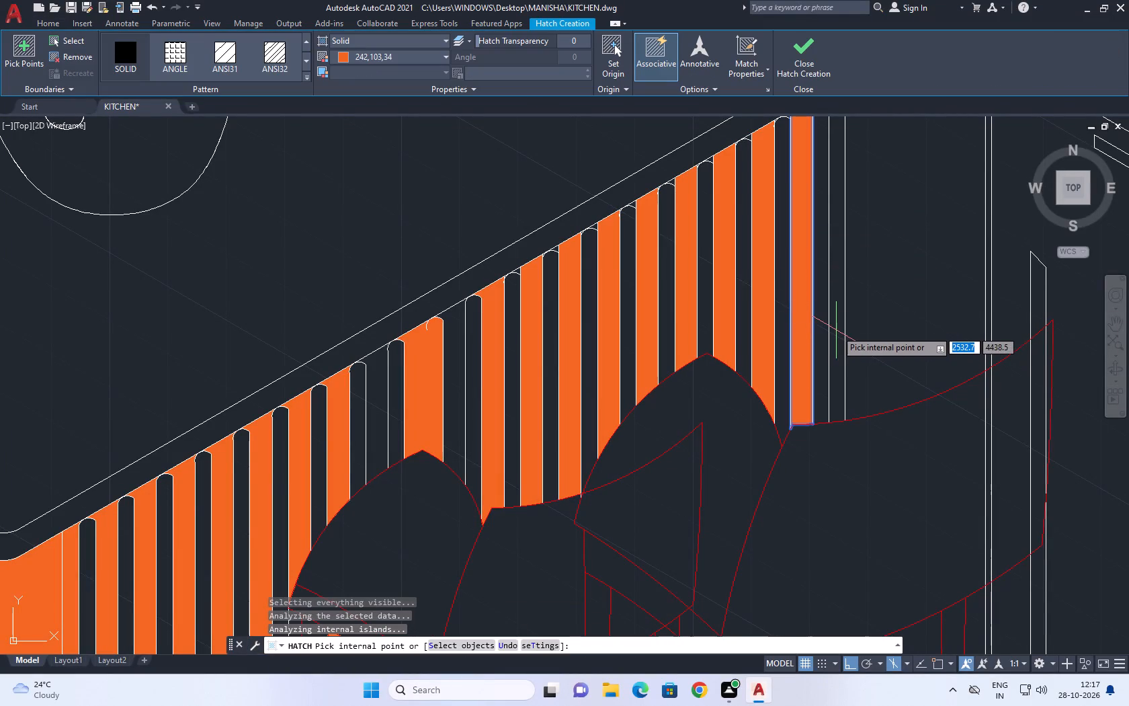
{"action": "left_click", "coordinate": [836, 330]}
{"action": "key", "text": "space"}
Hatch the two far-end slats below the second stool's seat, above and below its footrest, in solid orange.
{"action": "scroll", "coordinate": [830, 344], "scroll_direction": "down", "scroll_amount": 4}
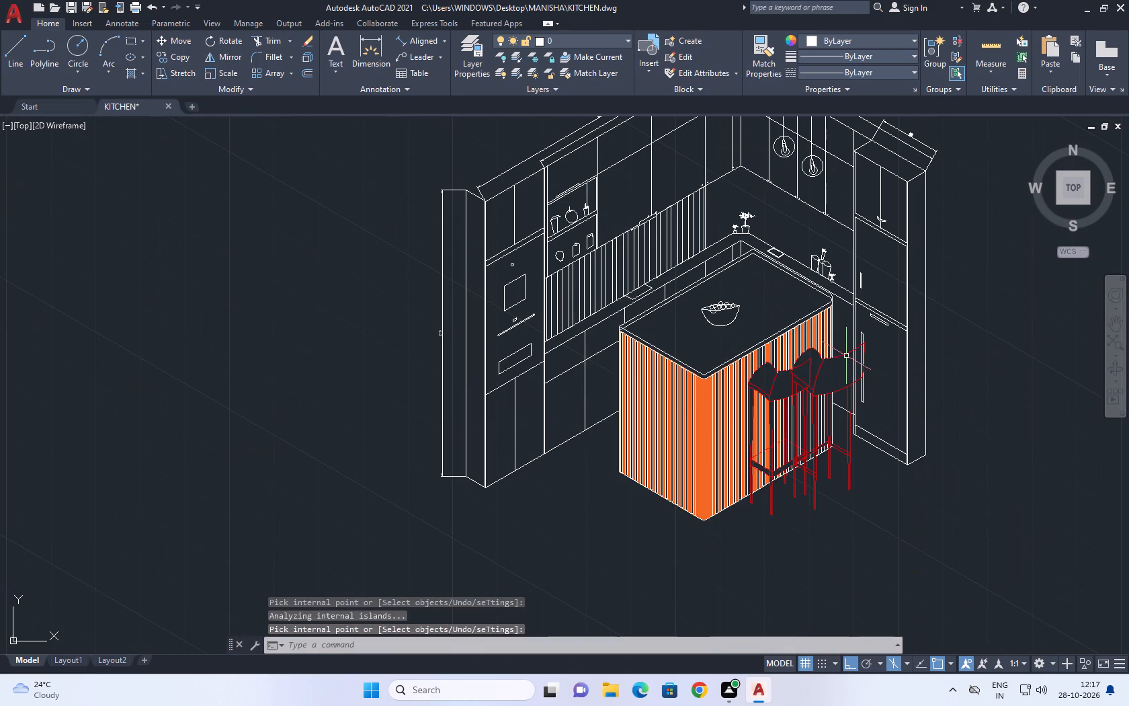
{"action": "key", "text": "space"}
{"action": "scroll", "coordinate": [827, 434], "scroll_direction": "up", "scroll_amount": 3}
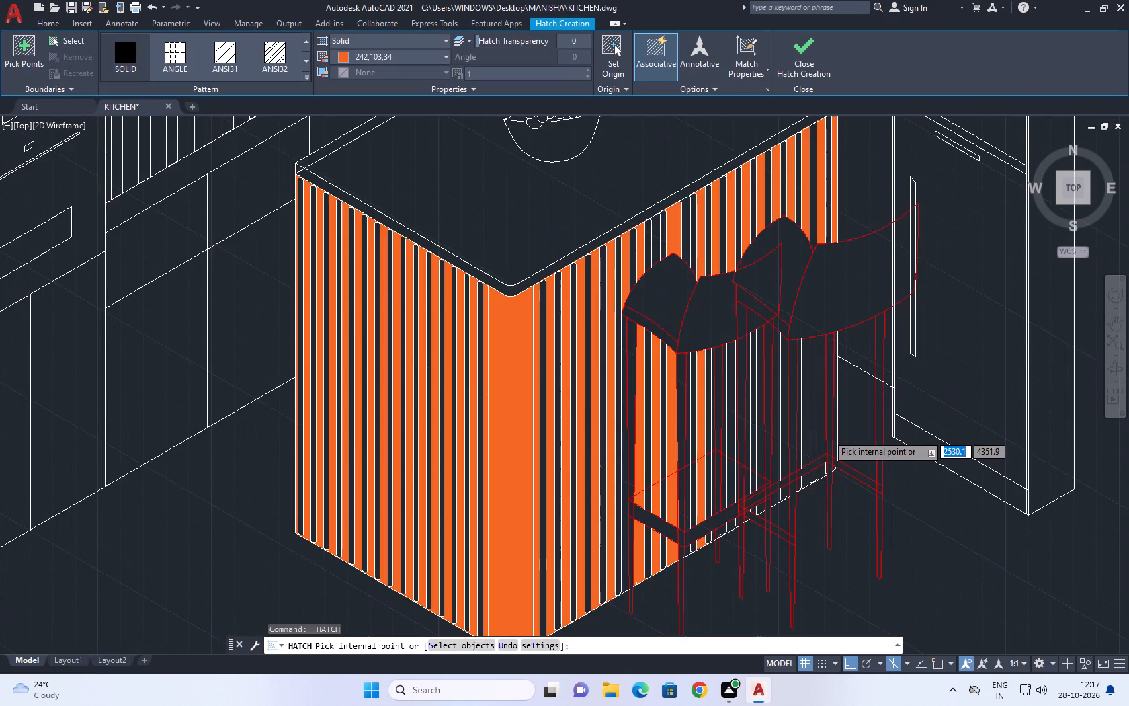
{"action": "left_click", "coordinate": [818, 421]}
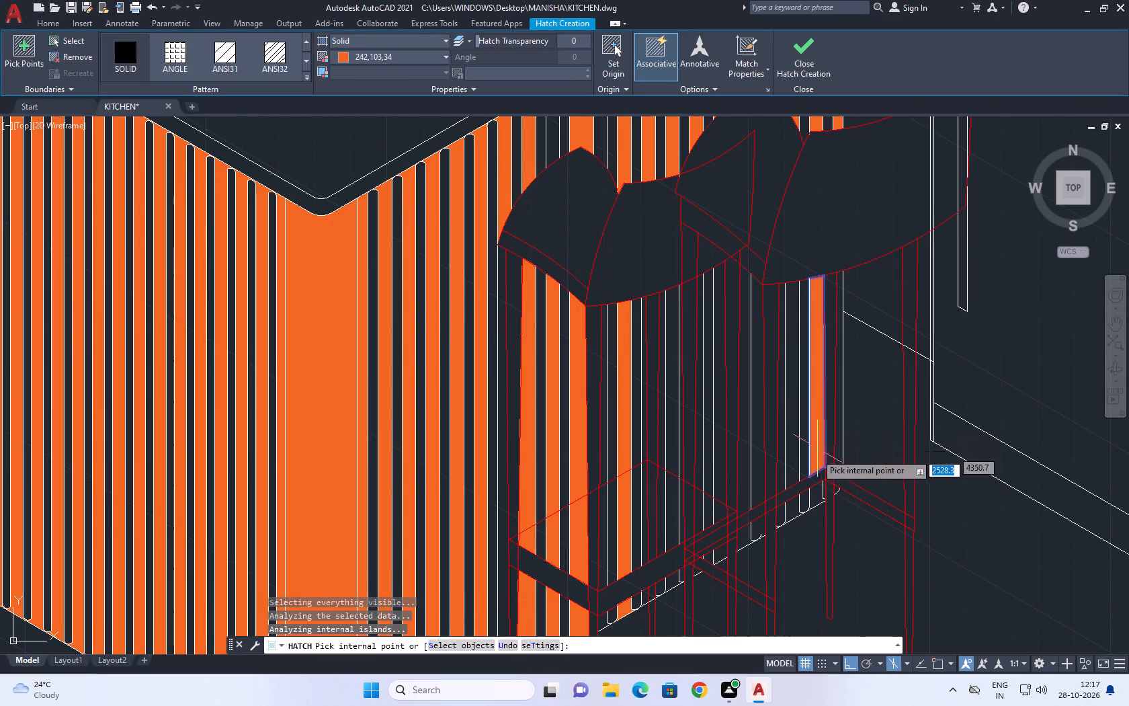
{"action": "left_click", "coordinate": [817, 494]}
{"action": "key", "text": "space"}
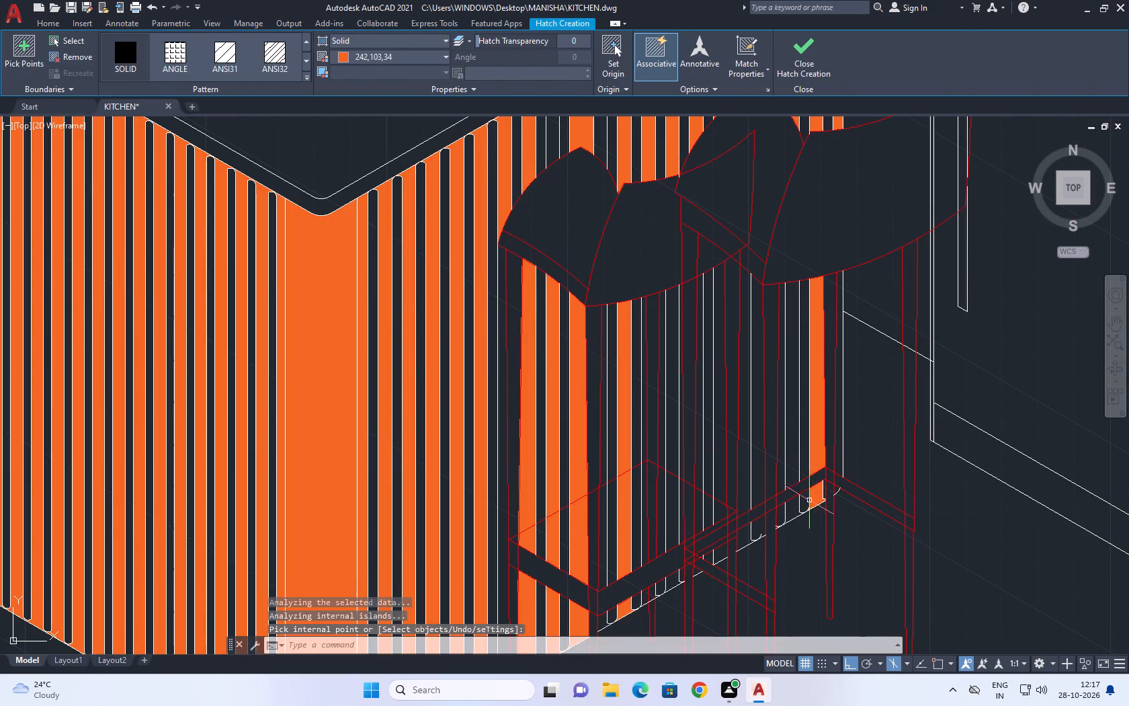
{"action": "key", "text": "space"}
{"action": "left_click", "coordinate": [794, 511]}
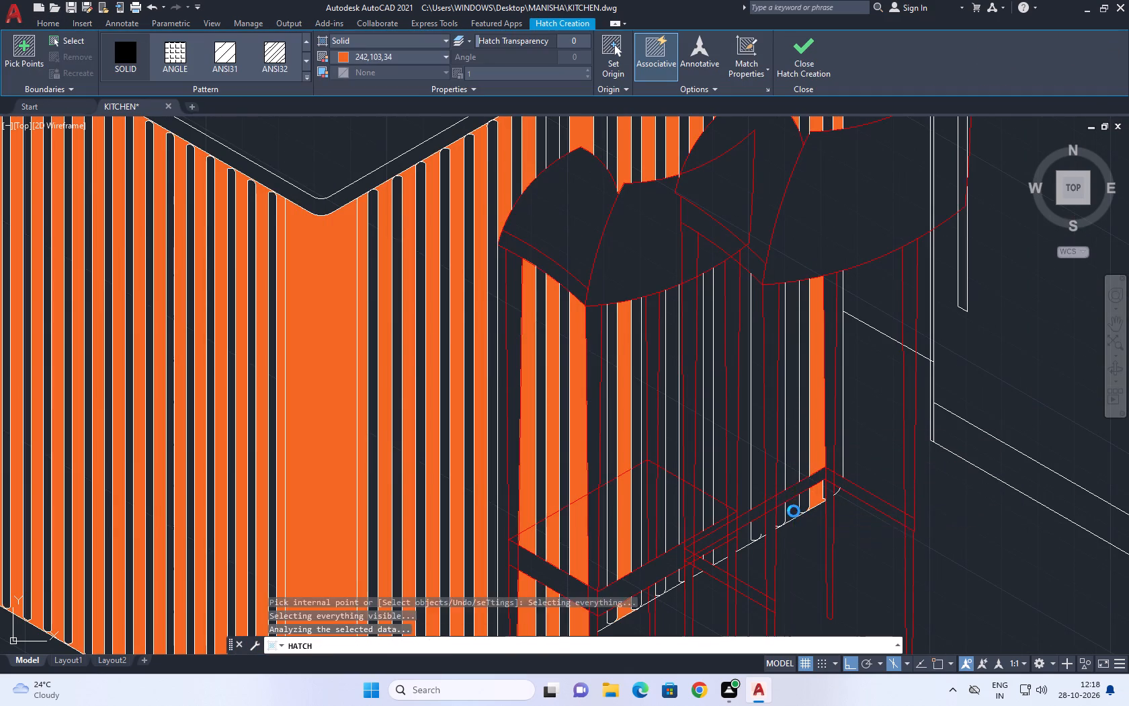
{"action": "key", "text": "space"}
{"action": "key", "text": "space"}
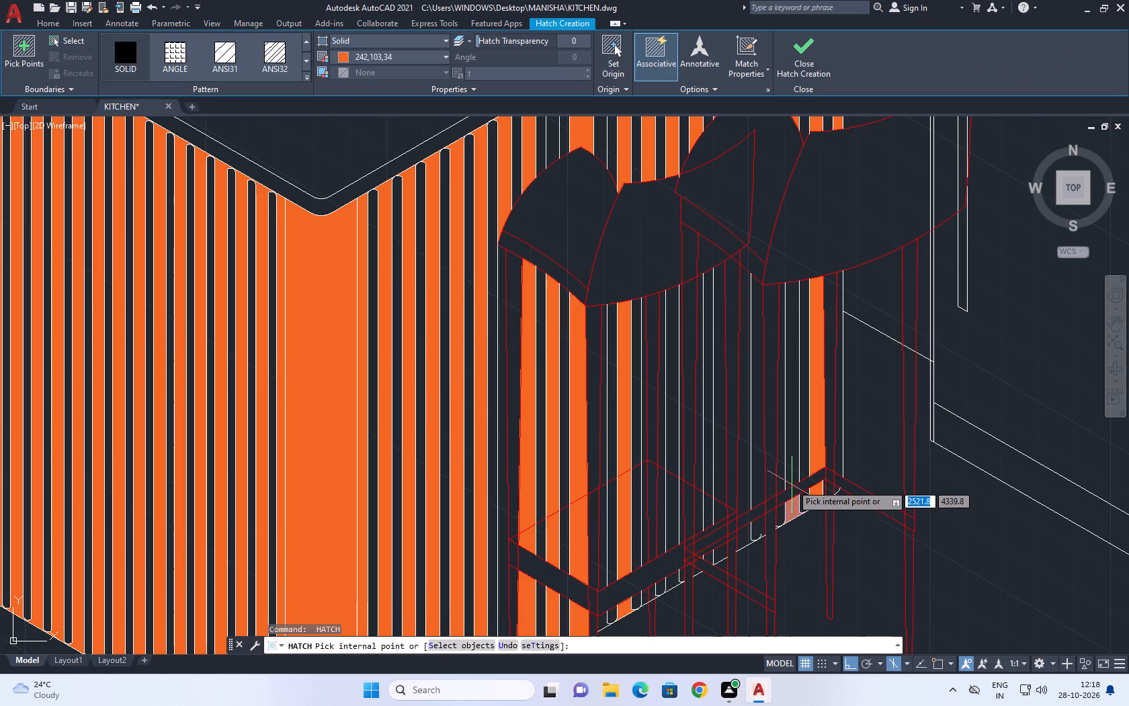
{"action": "left_click", "coordinate": [796, 465]}
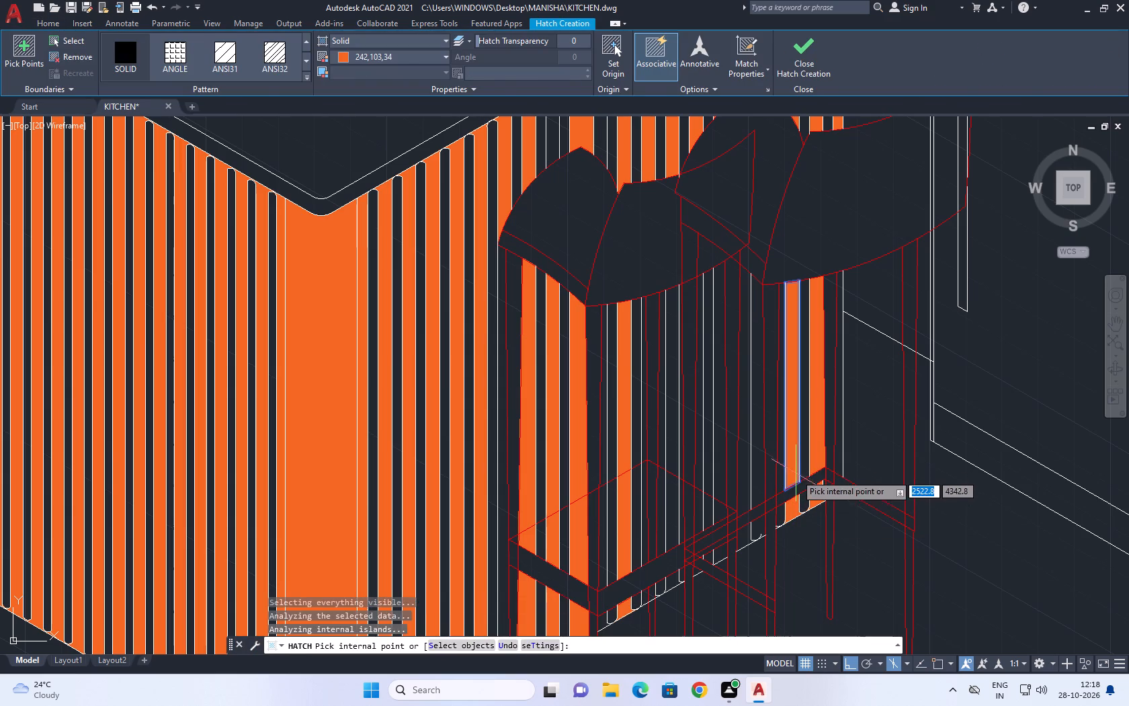
{"action": "key", "text": "space"}
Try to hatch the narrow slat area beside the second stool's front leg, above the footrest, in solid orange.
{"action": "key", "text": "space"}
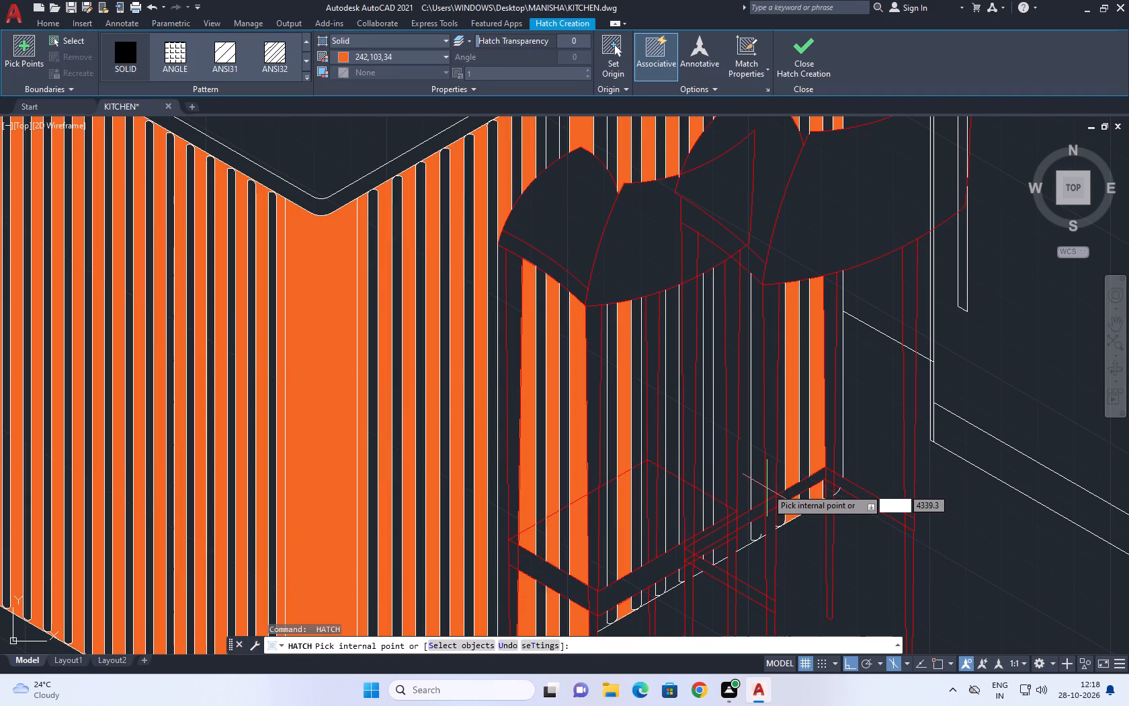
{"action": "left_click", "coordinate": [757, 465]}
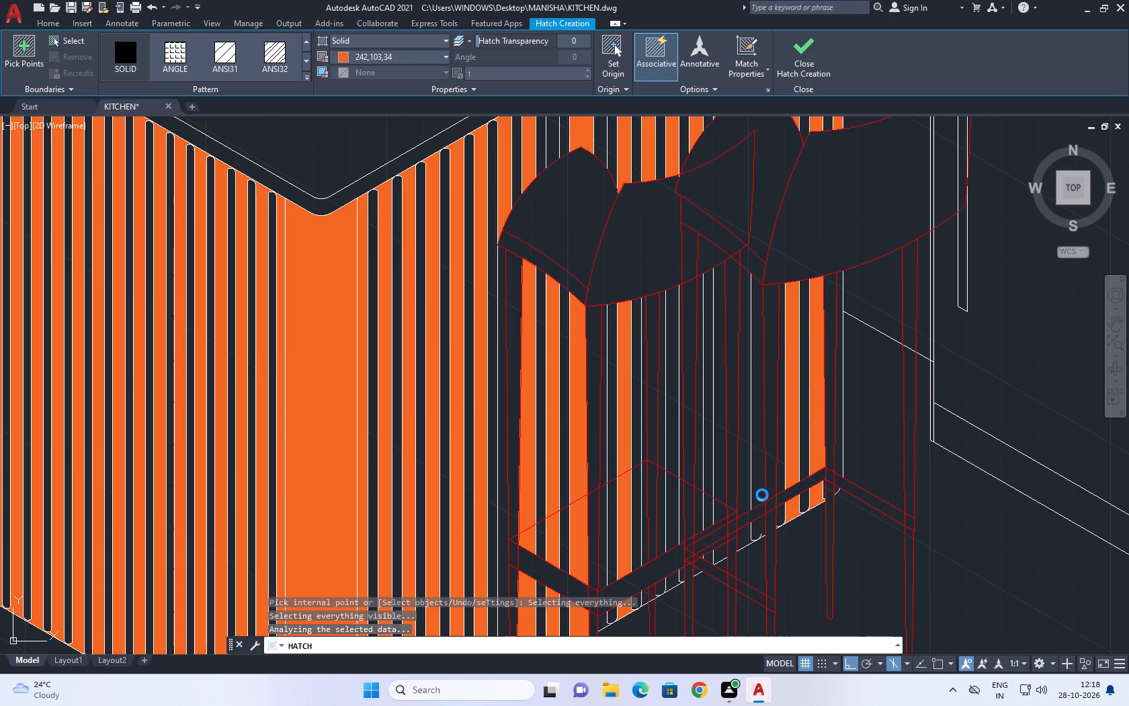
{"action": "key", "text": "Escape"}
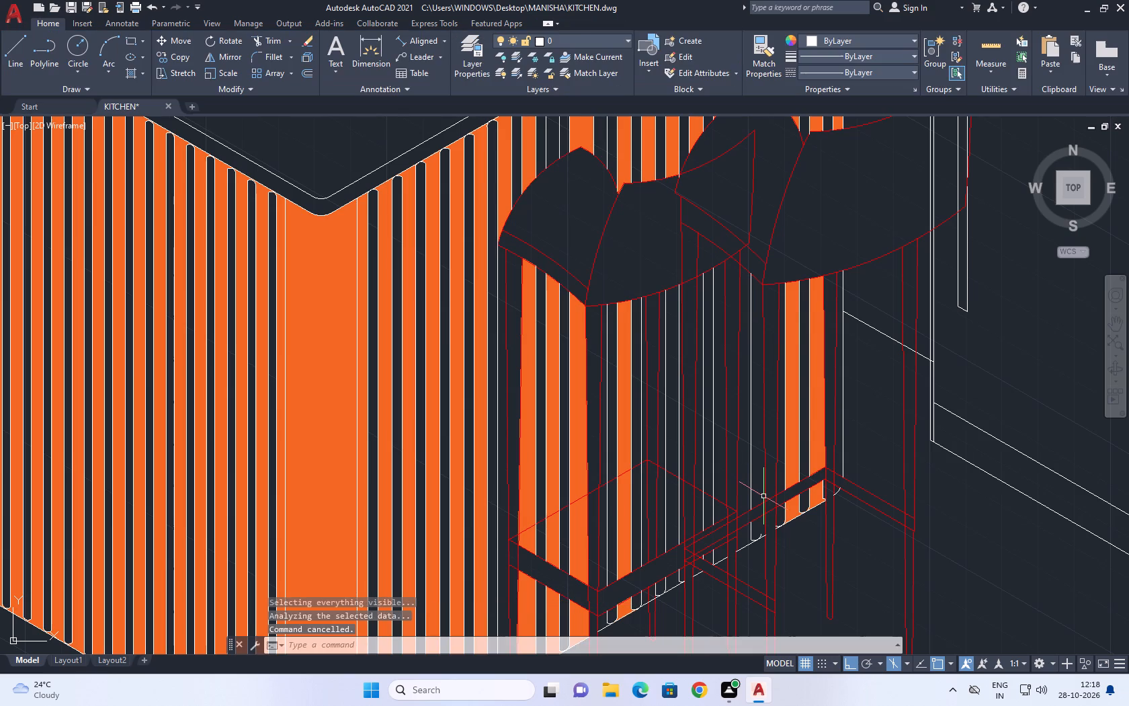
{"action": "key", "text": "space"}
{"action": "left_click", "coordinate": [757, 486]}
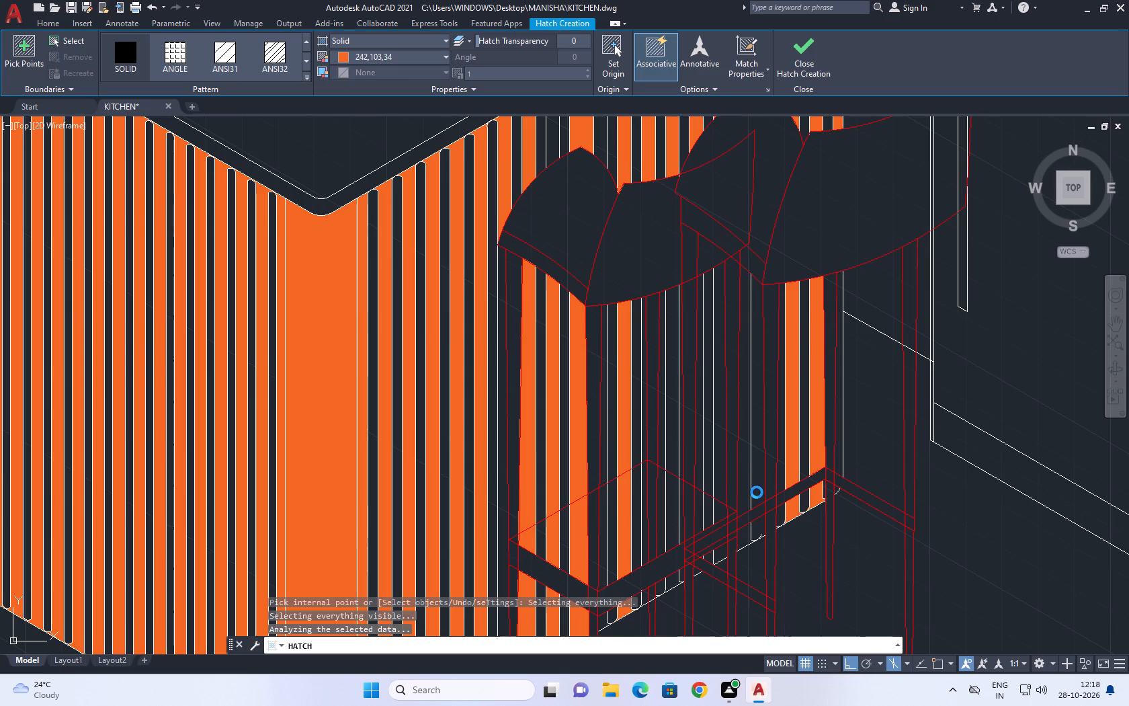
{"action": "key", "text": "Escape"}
Hatch the upper and lower segments of two slats below the first stool's seat, near the second stool's leg, in solid orange.
{"action": "key", "text": "space"}
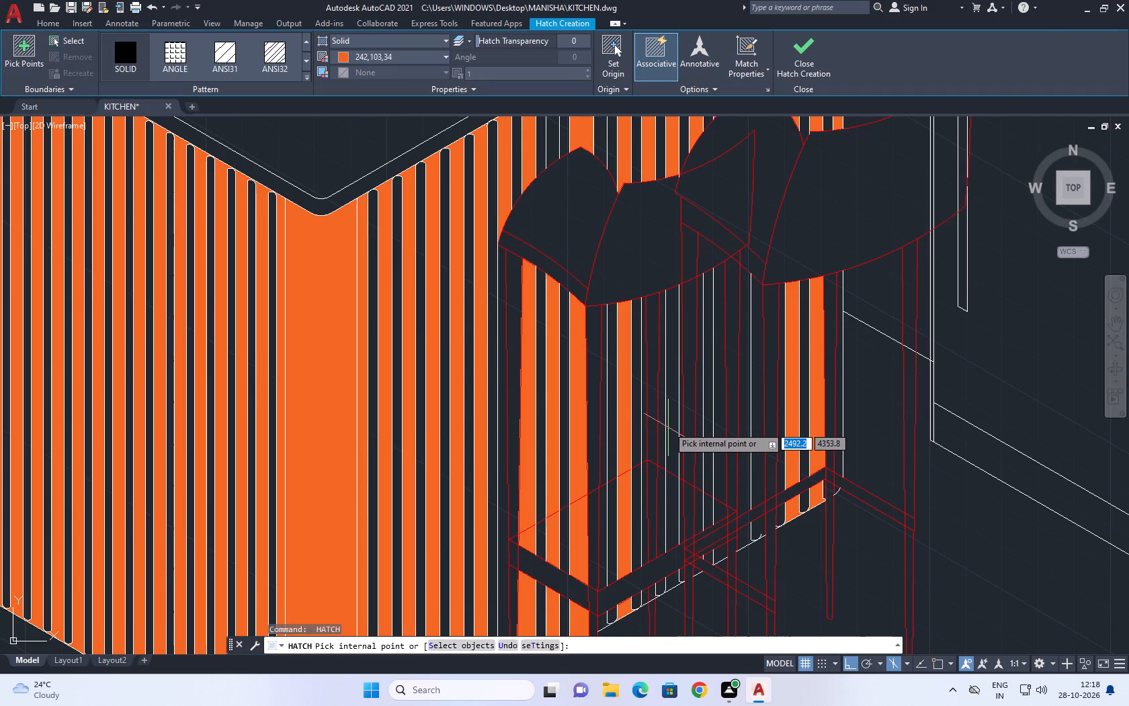
{"action": "left_click", "coordinate": [673, 424]}
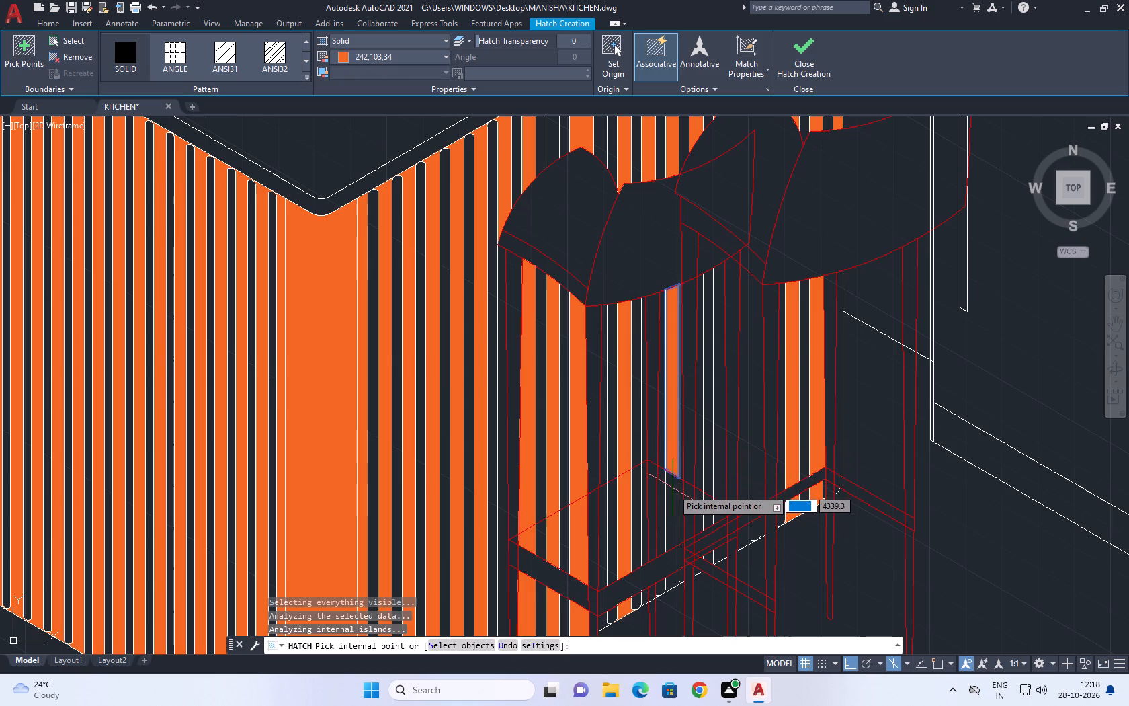
{"action": "left_click", "coordinate": [673, 504]}
{"action": "key", "text": "Escape"}
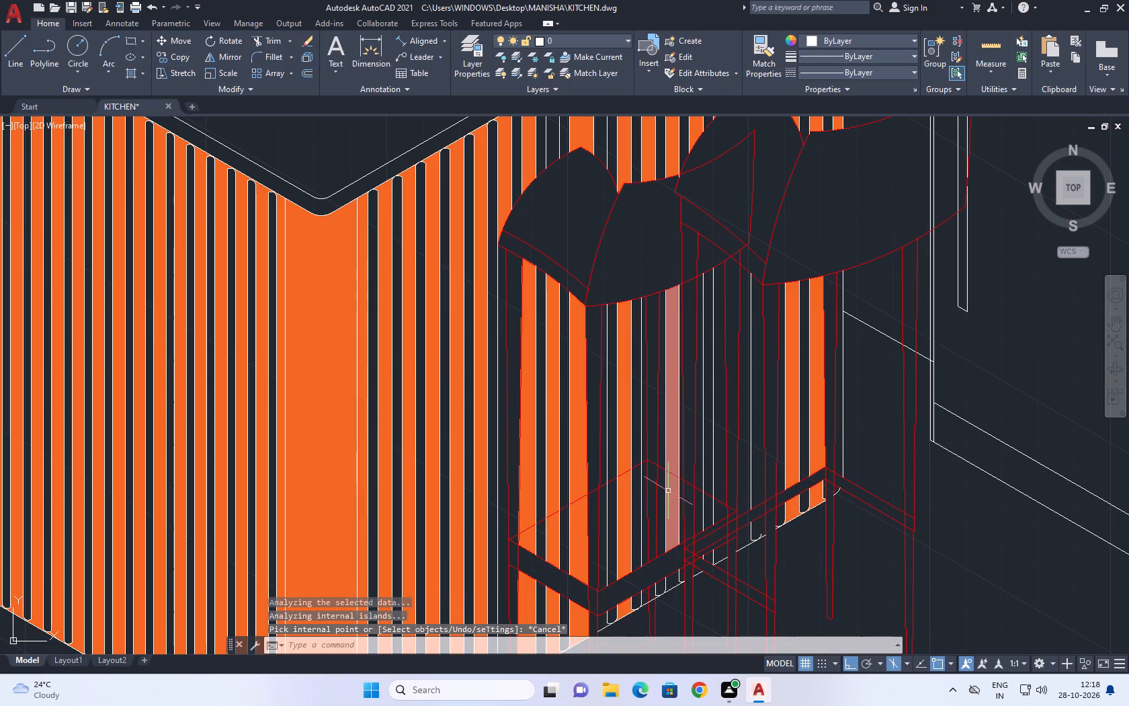
{"action": "key", "text": "space"}
{"action": "left_click", "coordinate": [709, 385]}
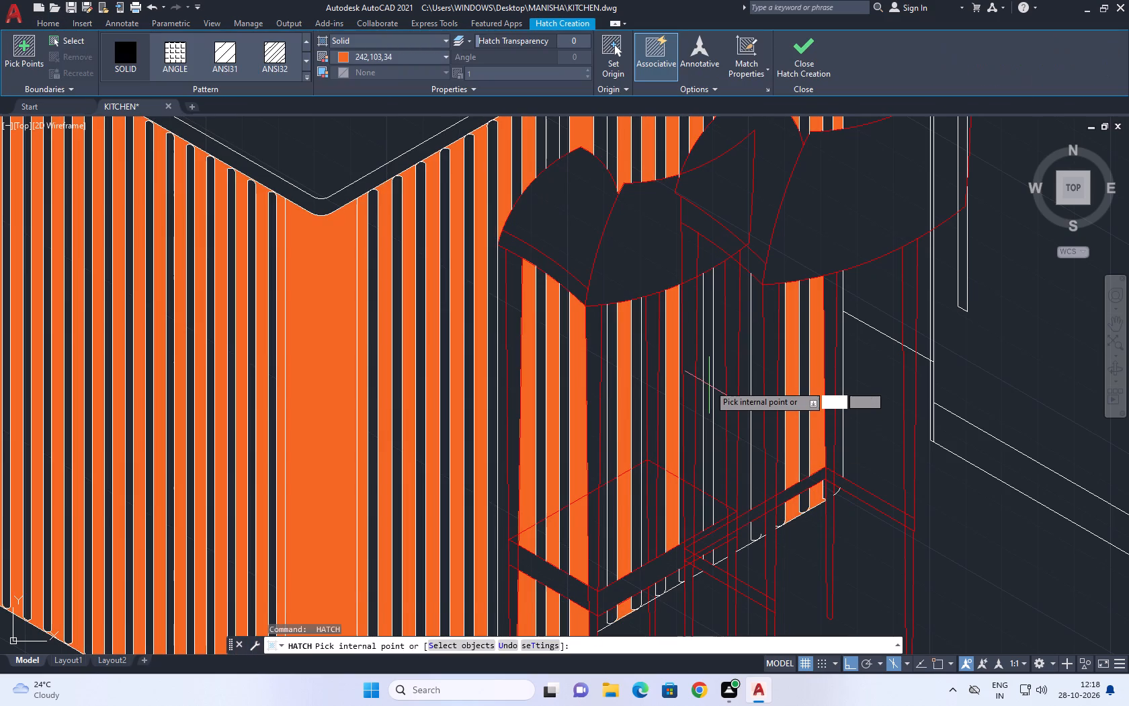
{"action": "left_click", "coordinate": [706, 508]}
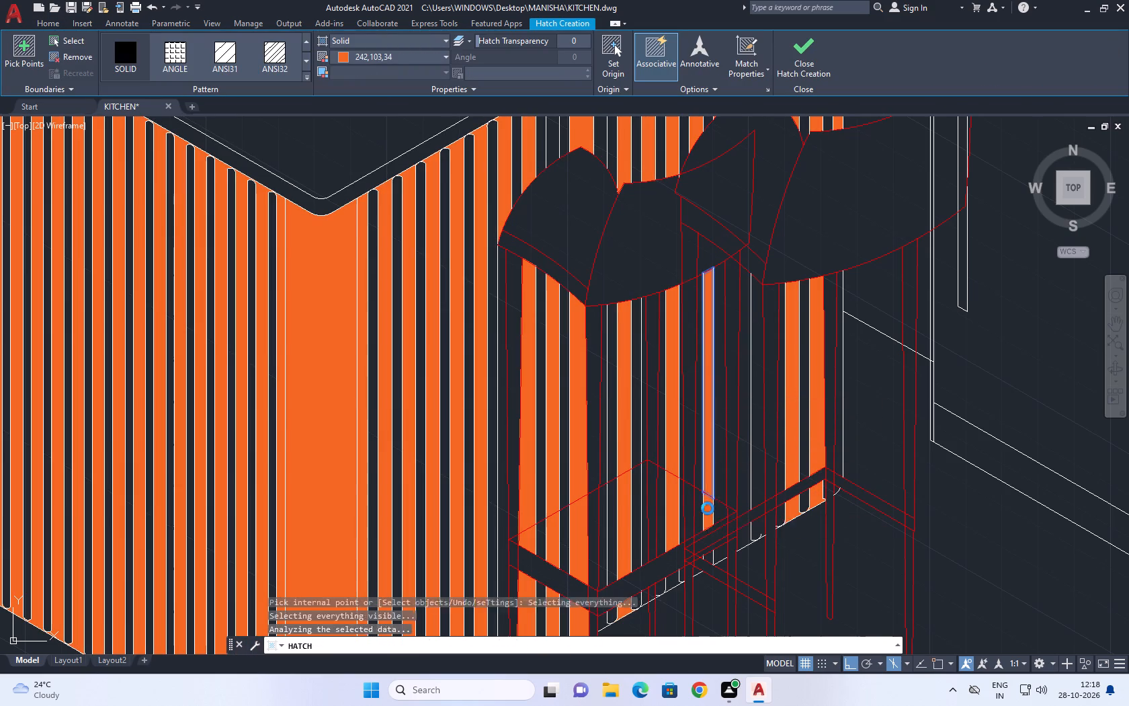
{"action": "key", "text": "Escape"}
Hatch the two small slat segments below the footrests, on either side of the second stool's nearest leg, in solid orange.
{"action": "middle_click_drag", "start_coordinate": [714, 513], "coordinate": [689, 382]}
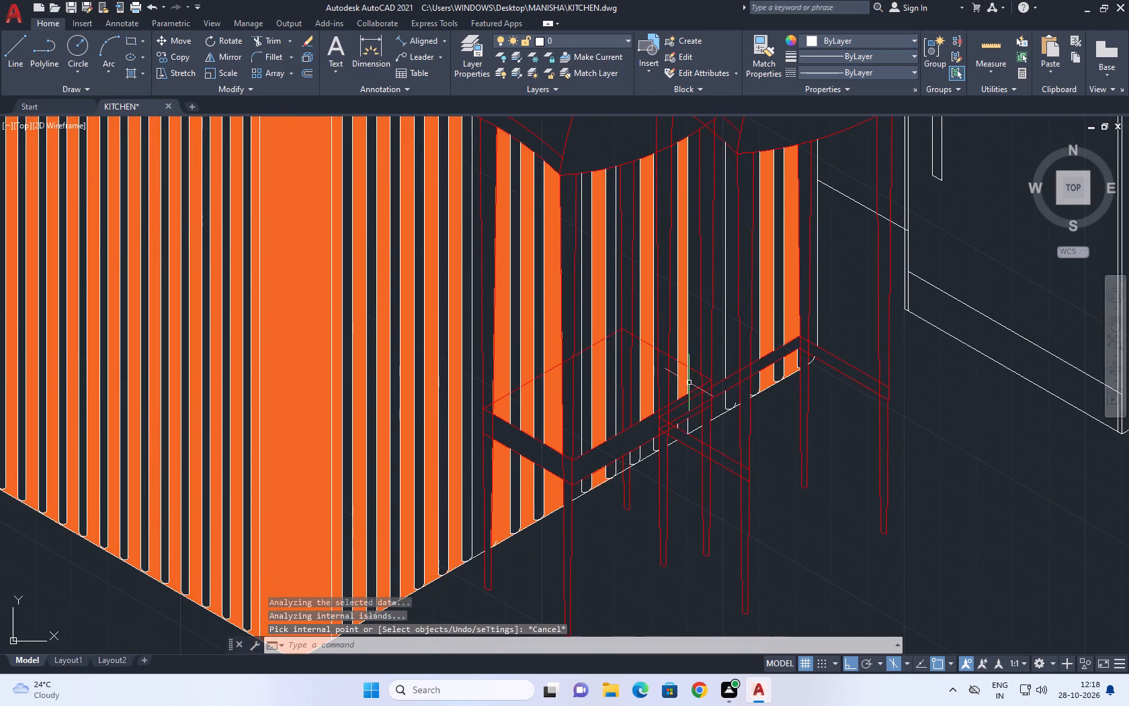
{"action": "key", "text": "space"}
{"action": "scroll", "coordinate": [683, 430], "scroll_direction": "up", "scroll_amount": 1}
{"action": "left_click", "coordinate": [685, 427]}
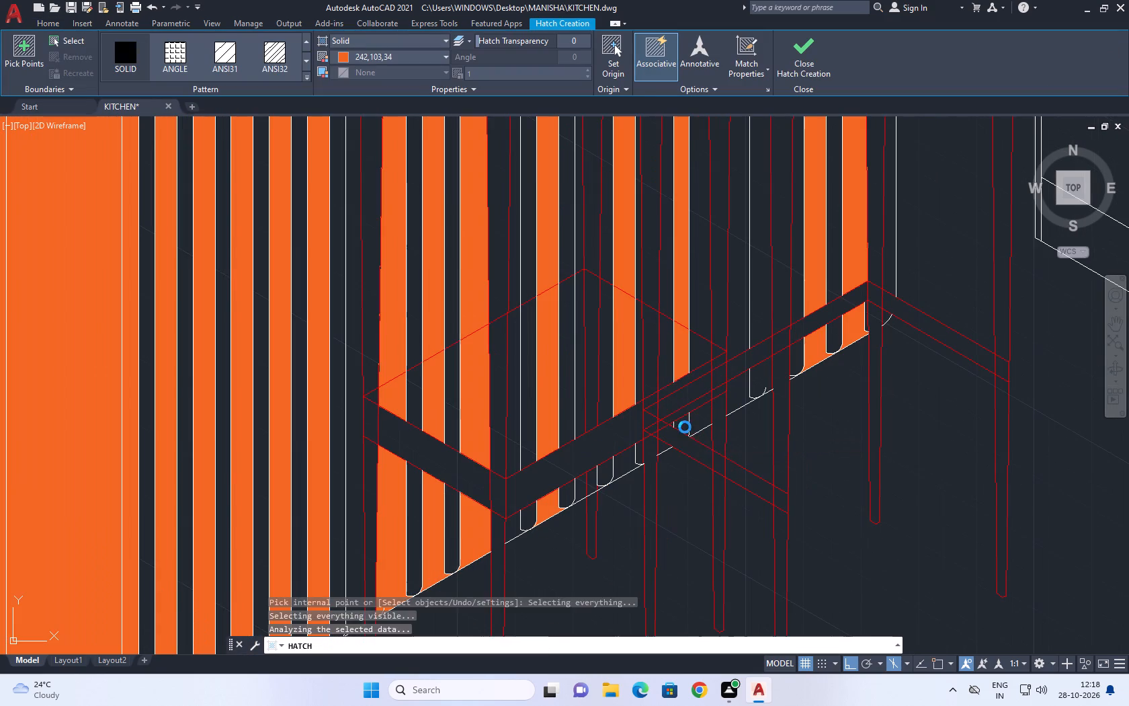
{"action": "left_click", "coordinate": [627, 465]}
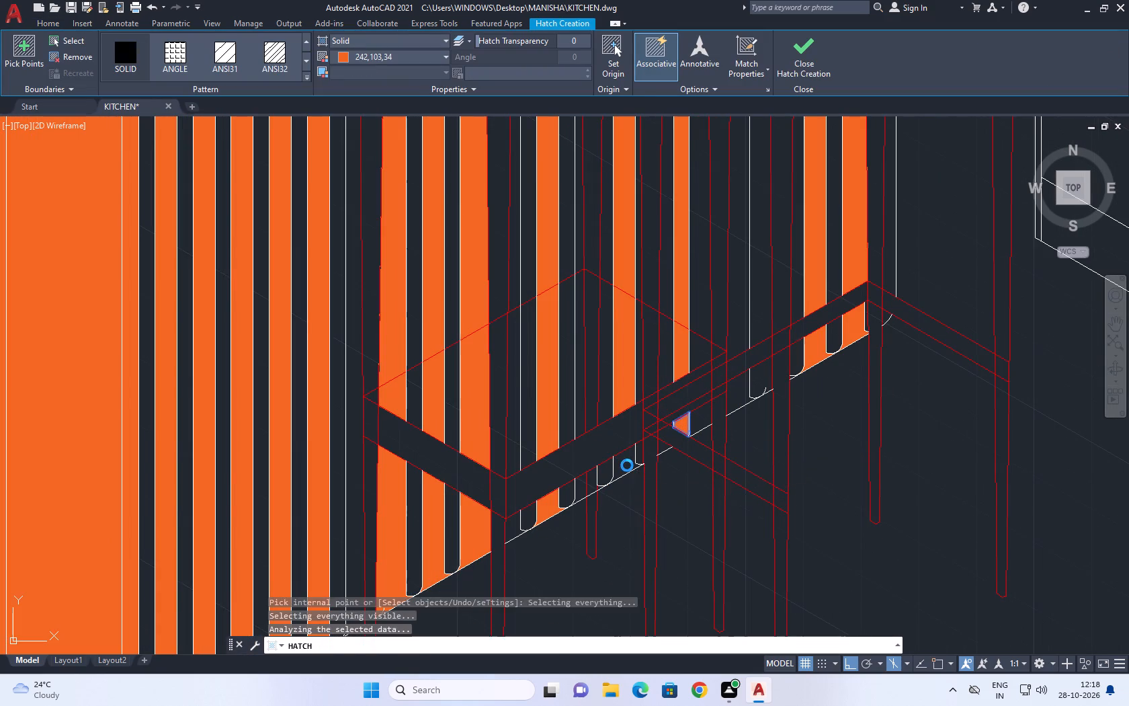
{"action": "key", "text": "Escape"}
Hatch the slat behind the second stool's legs, above and below its footrest, in solid orange.
{"action": "key", "text": "space"}
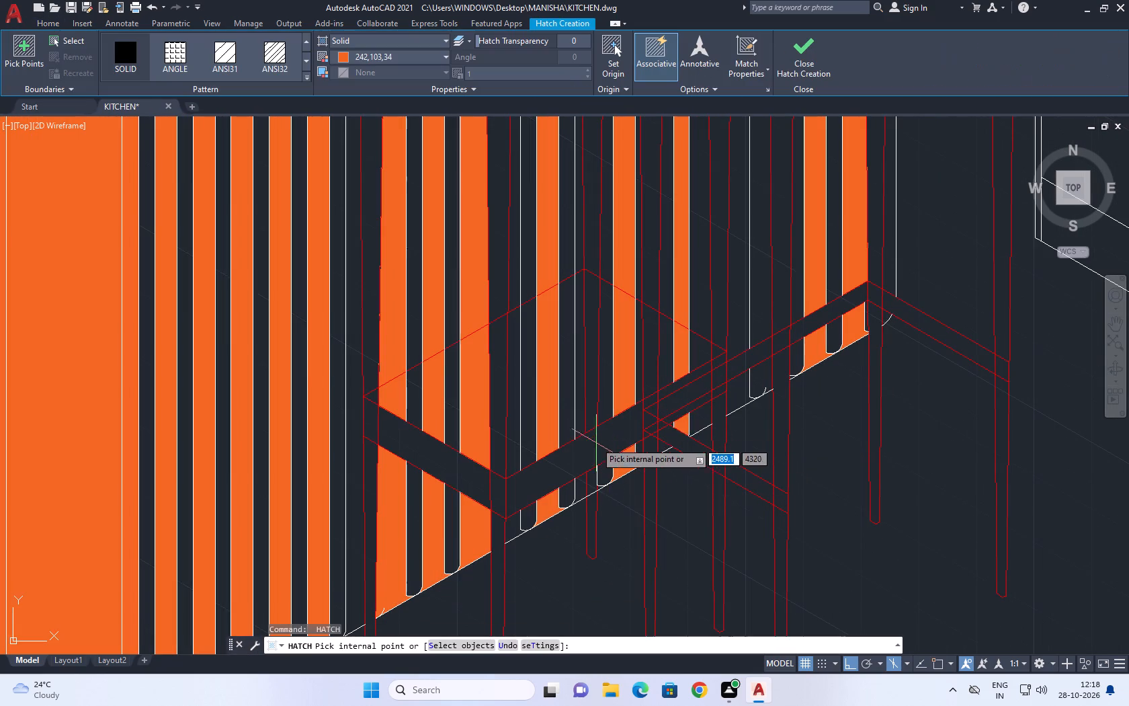
{"action": "scroll", "coordinate": [600, 405], "scroll_direction": "down", "scroll_amount": 2}
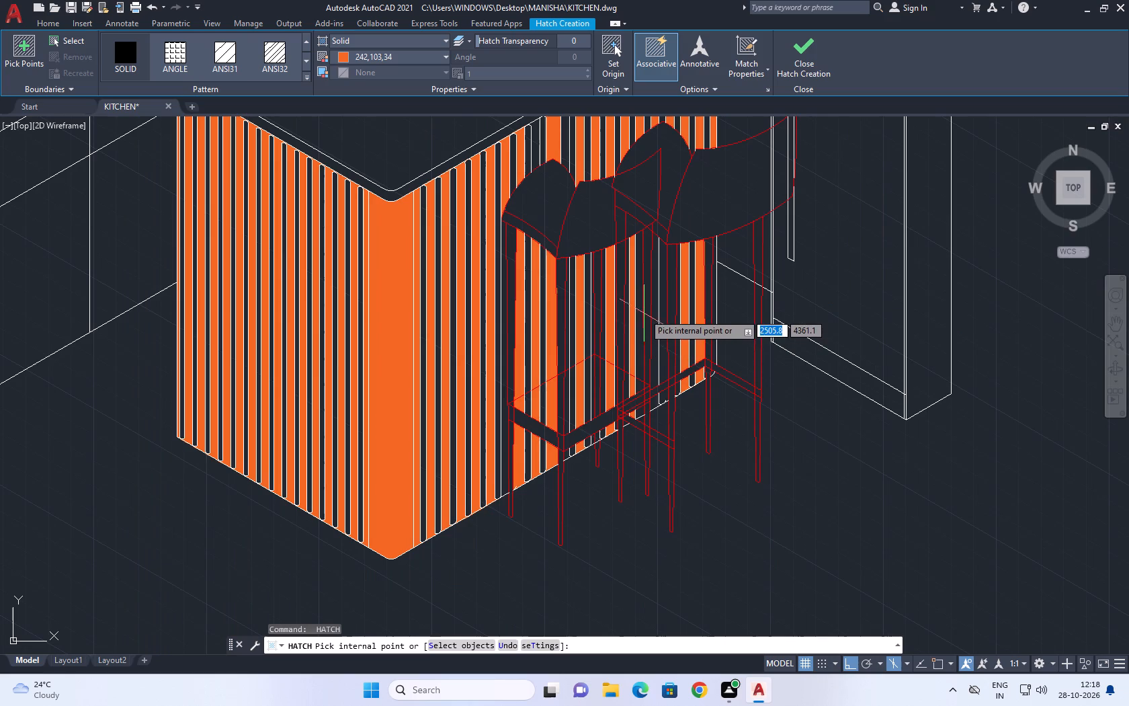
{"action": "left_click", "coordinate": [655, 276]}
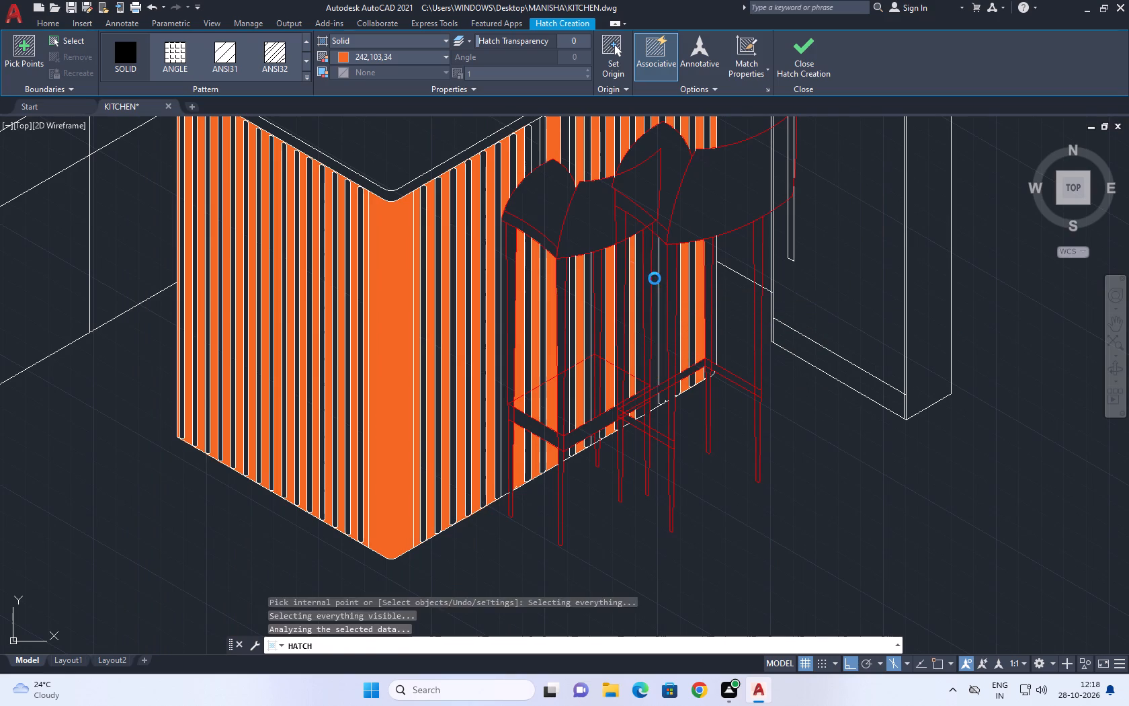
{"action": "left_click", "coordinate": [655, 403]}
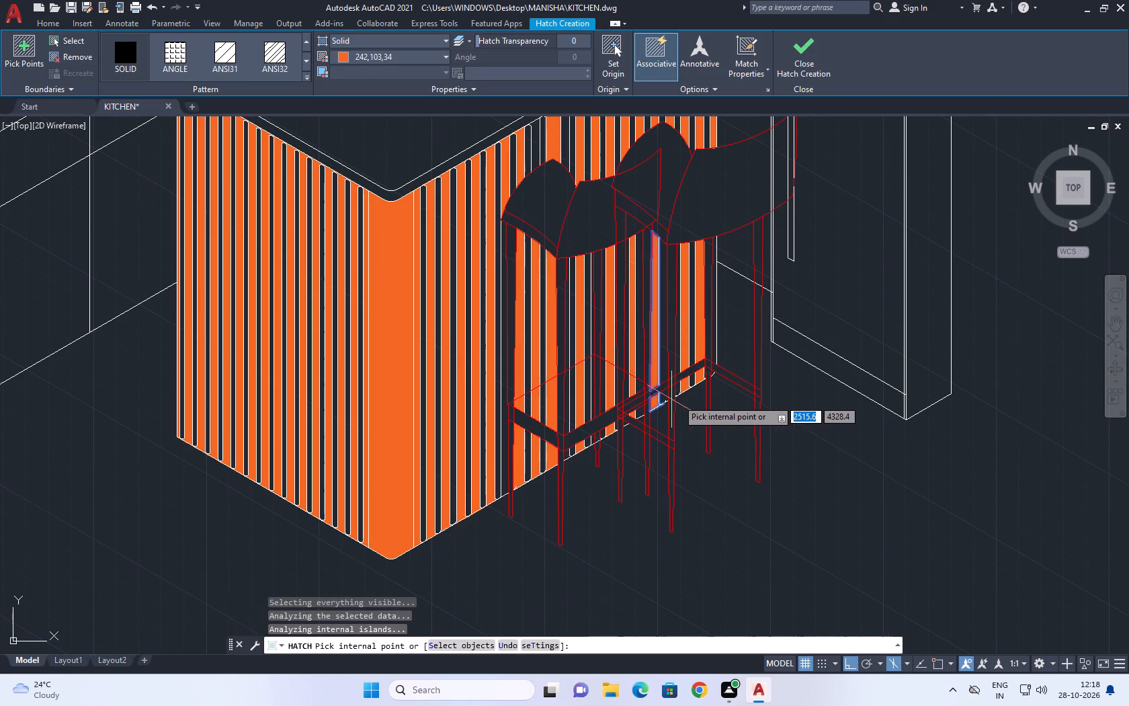
{"action": "key", "text": "Escape"}
Hatch the narrow slat area below the first stool's seat, beside its outer leg, in solid orange.
{"action": "scroll", "coordinate": [691, 399], "scroll_direction": "down", "scroll_amount": 2}
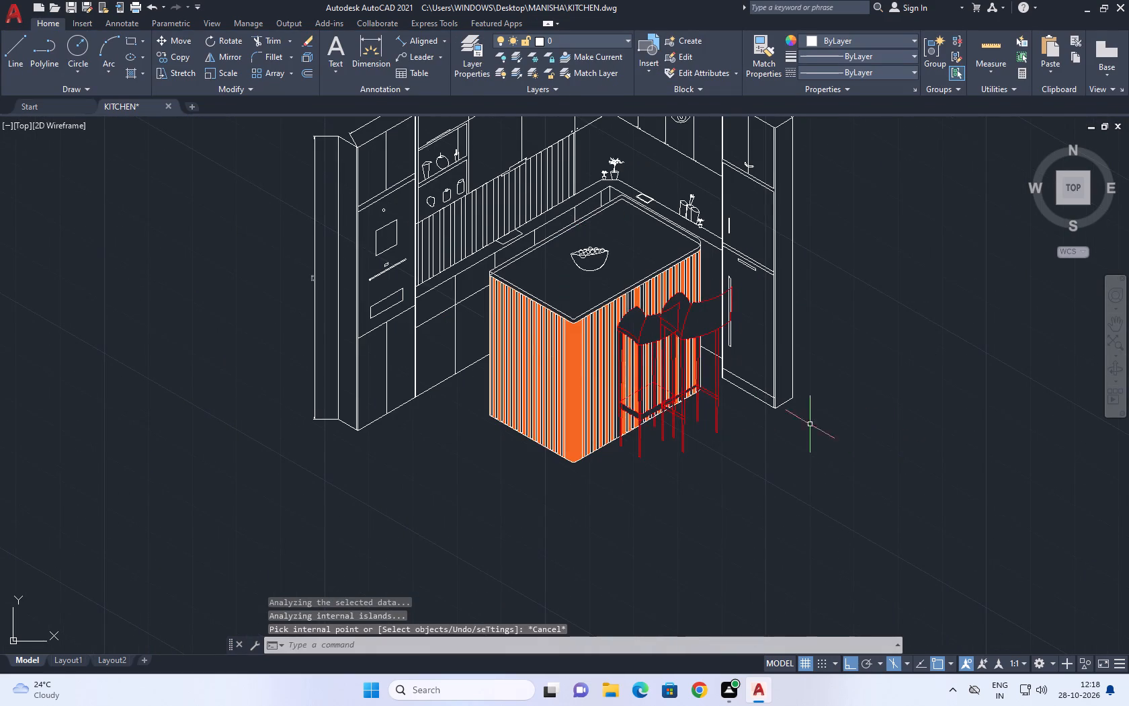
{"action": "scroll", "coordinate": [631, 424], "scroll_direction": "up", "scroll_amount": 2}
{"action": "scroll", "coordinate": [624, 275], "scroll_direction": "up", "scroll_amount": 1}
{"action": "middle_click_drag", "start_coordinate": [624, 275], "coordinate": [649, 356]}
{"action": "key", "text": "space"}
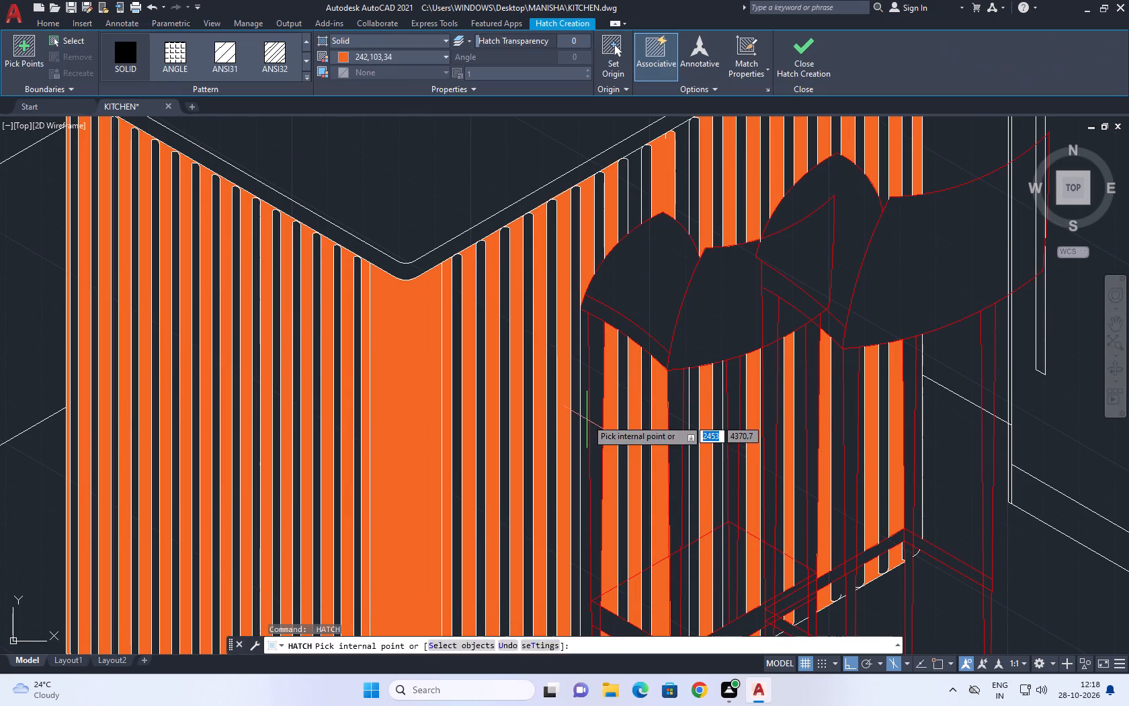
{"action": "left_click", "coordinate": [587, 419]}
{"action": "scroll", "coordinate": [587, 418], "scroll_direction": "down", "scroll_amount": 3}
{"action": "key", "text": "Escape"}
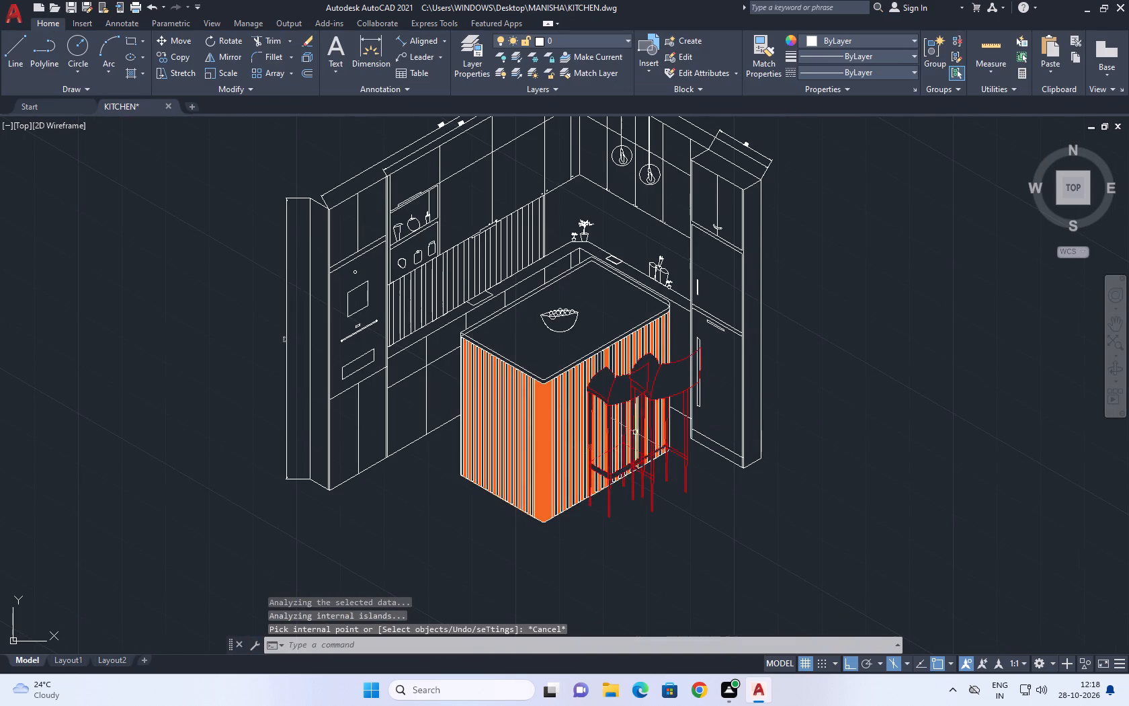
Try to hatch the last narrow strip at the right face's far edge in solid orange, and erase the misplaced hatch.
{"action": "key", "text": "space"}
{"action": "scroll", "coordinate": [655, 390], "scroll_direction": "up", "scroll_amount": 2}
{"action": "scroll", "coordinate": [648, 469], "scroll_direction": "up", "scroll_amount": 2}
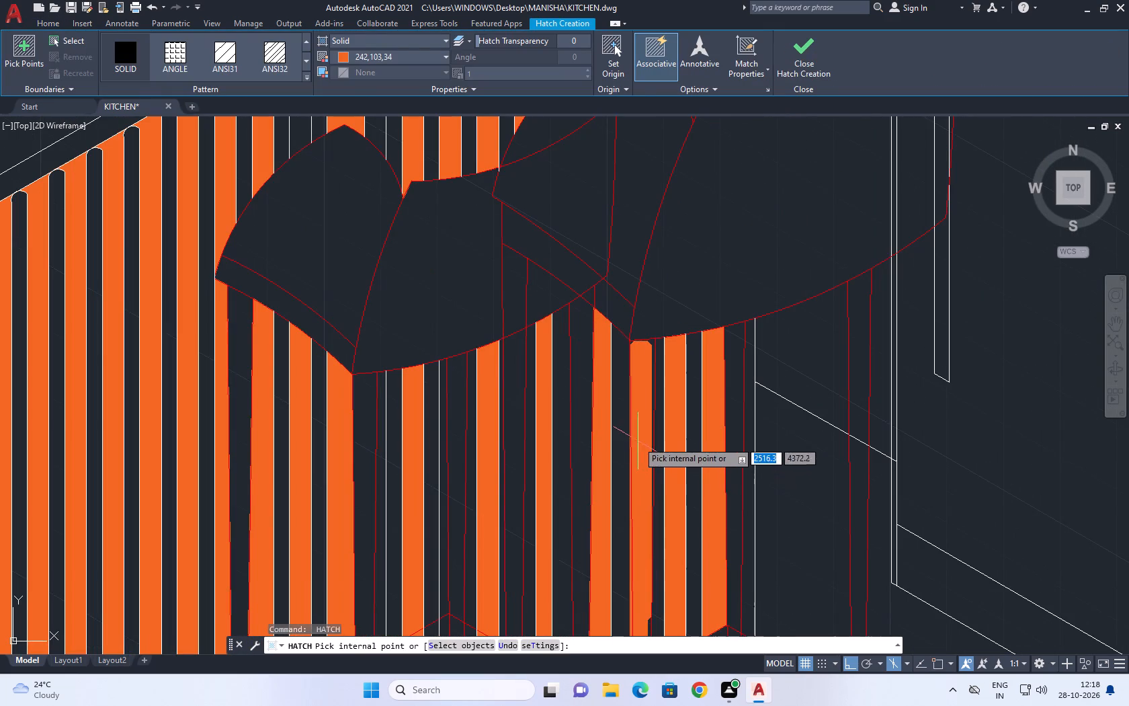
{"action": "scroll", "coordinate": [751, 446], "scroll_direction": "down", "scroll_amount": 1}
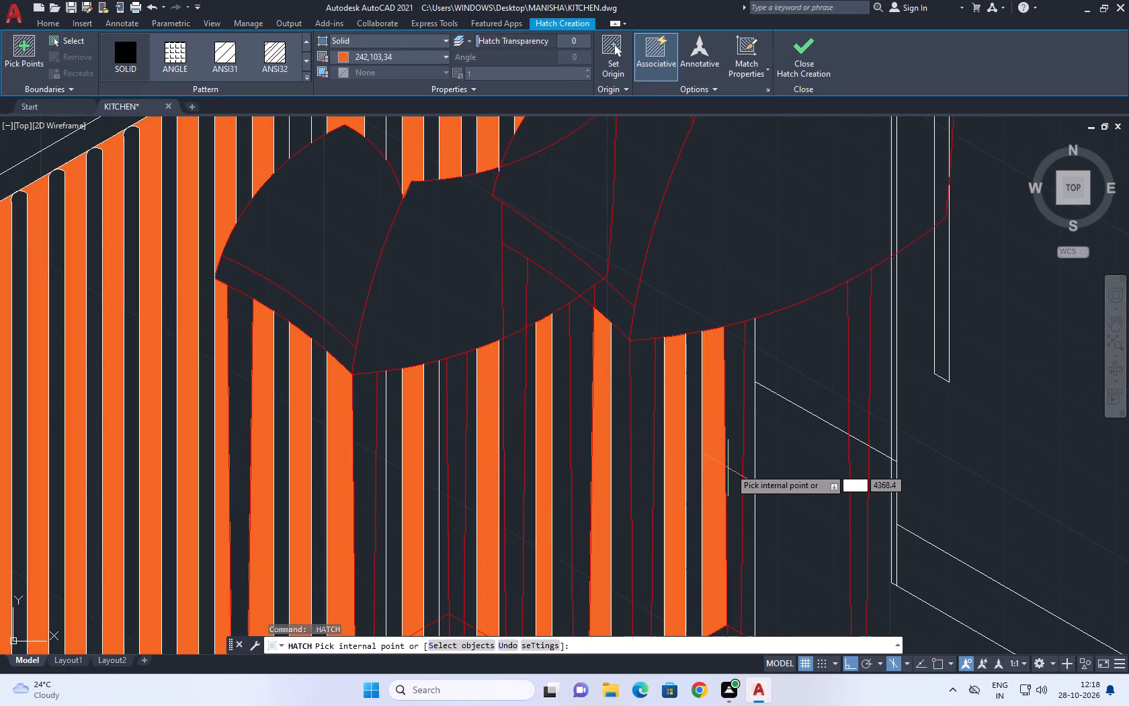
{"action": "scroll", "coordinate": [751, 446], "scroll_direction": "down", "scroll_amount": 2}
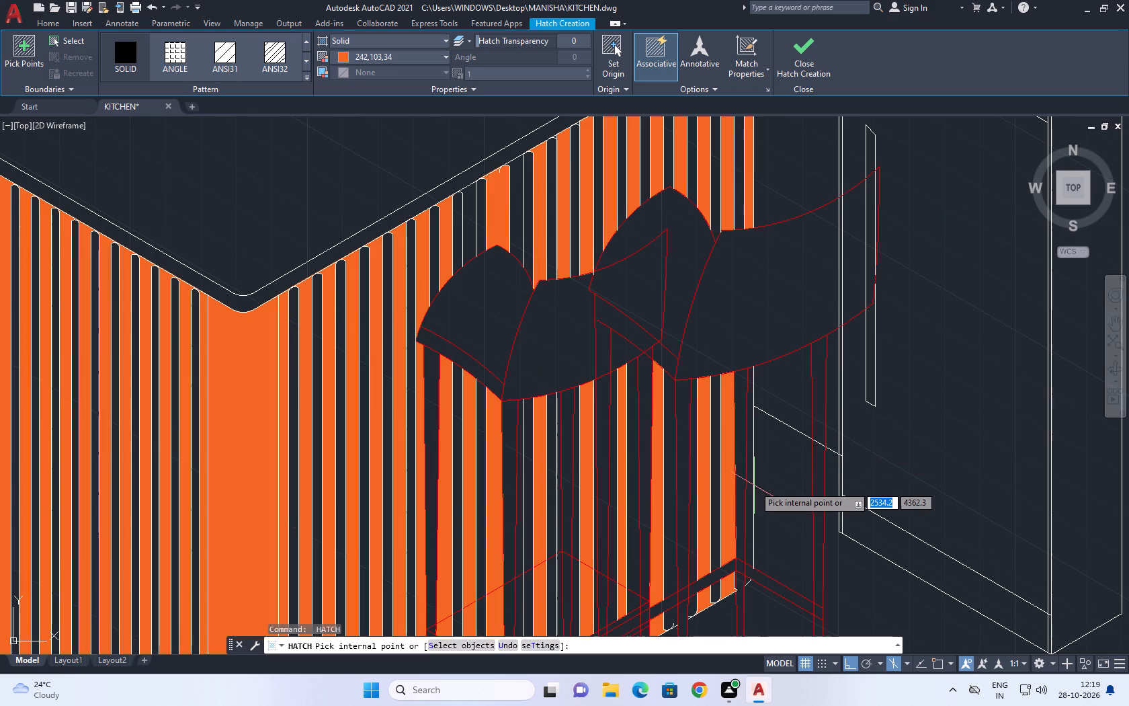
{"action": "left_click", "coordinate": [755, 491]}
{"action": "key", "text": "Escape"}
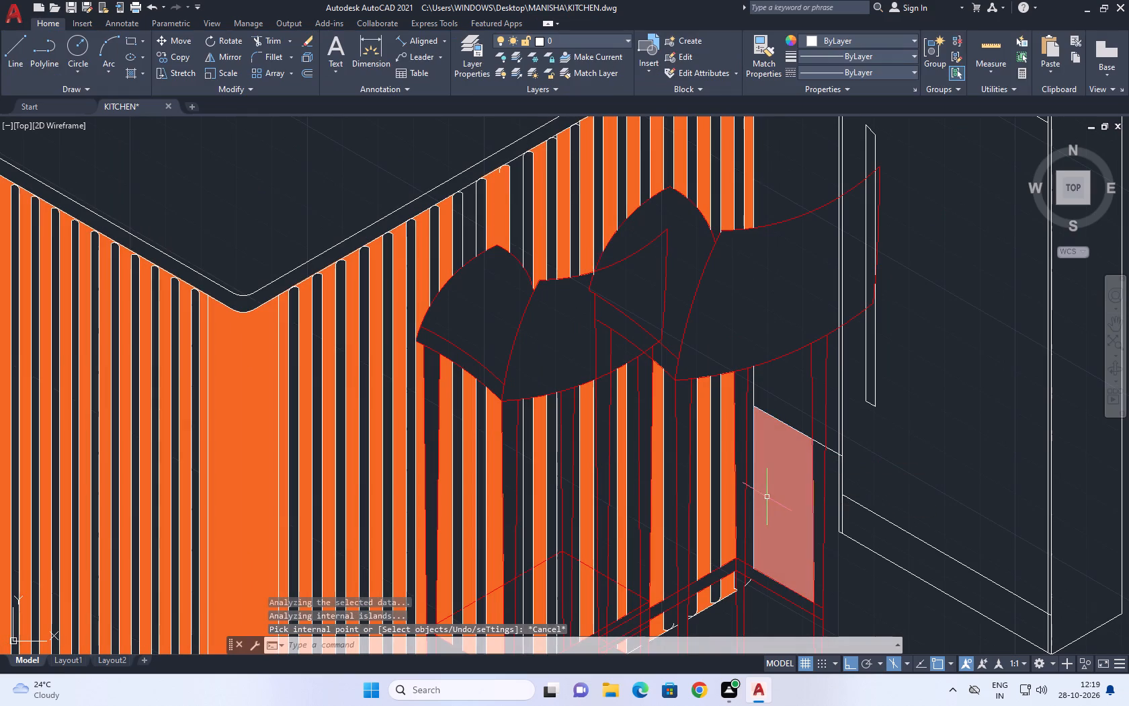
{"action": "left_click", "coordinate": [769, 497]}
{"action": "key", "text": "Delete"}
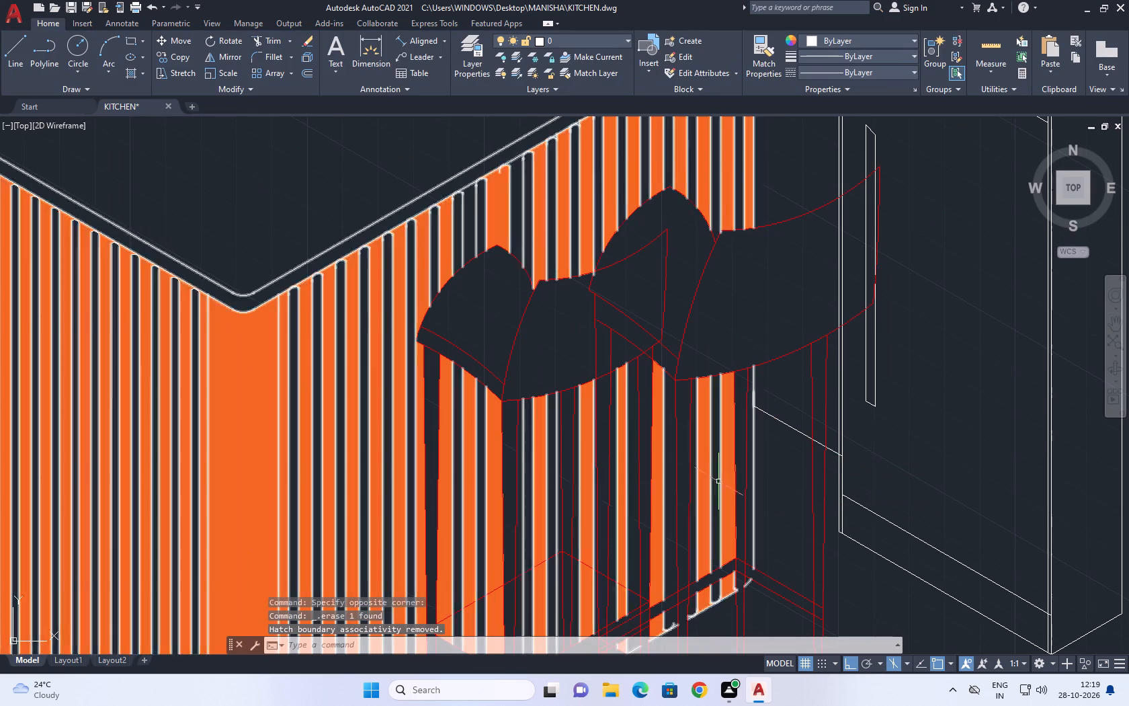
Hatch the narrow strip between the second stool's rear leg and the right face's far edge in solid orange.
{"action": "scroll", "coordinate": [698, 470], "scroll_direction": "down", "scroll_amount": 1}
{"action": "key", "text": "space"}
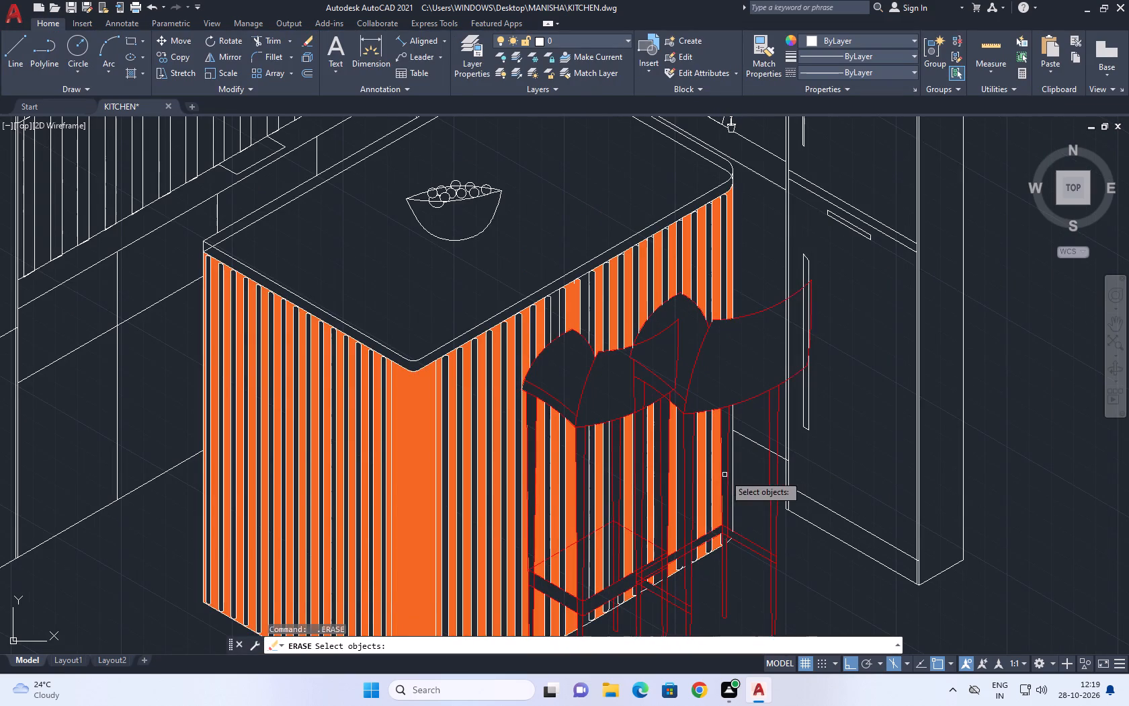
{"action": "key", "text": "Escape"}
{"action": "type", "text": "H"}
{"action": "key", "text": "space"}
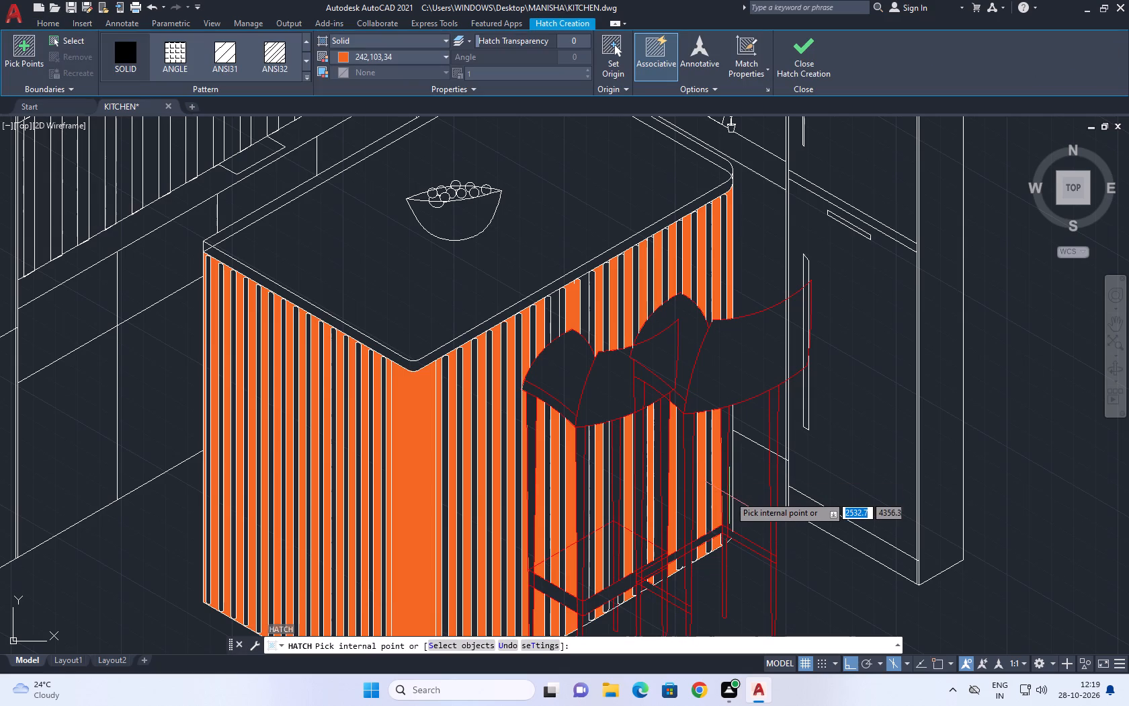
{"action": "left_click", "coordinate": [730, 505]}
{"action": "key", "text": "Escape"}
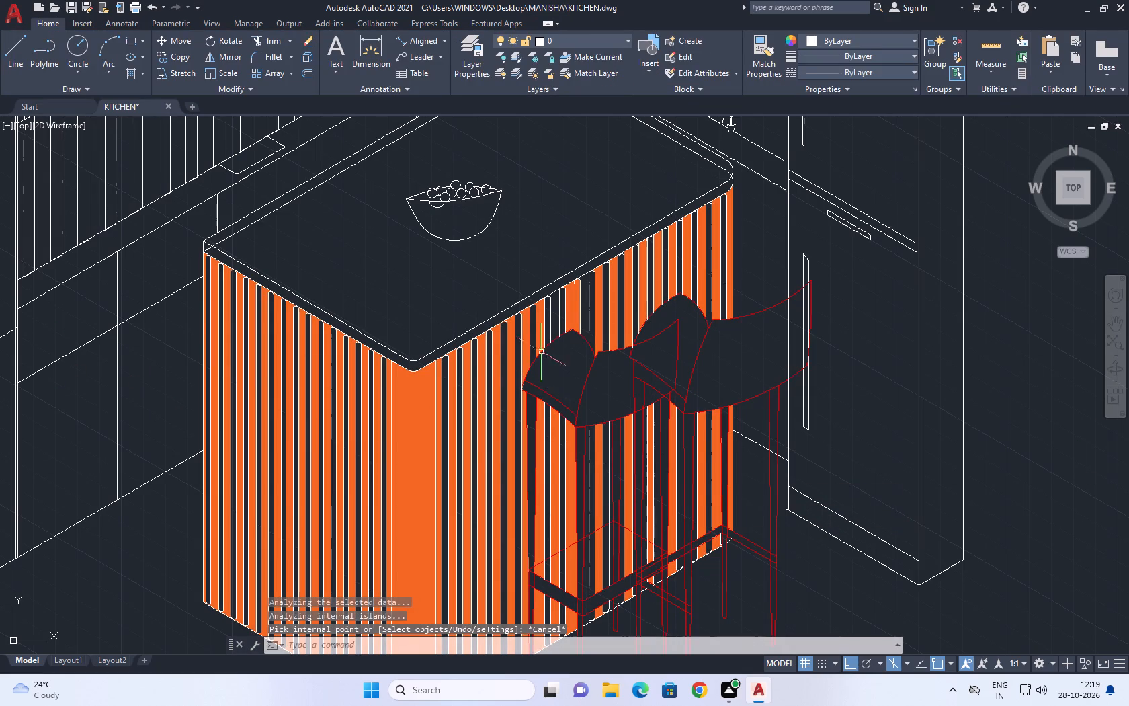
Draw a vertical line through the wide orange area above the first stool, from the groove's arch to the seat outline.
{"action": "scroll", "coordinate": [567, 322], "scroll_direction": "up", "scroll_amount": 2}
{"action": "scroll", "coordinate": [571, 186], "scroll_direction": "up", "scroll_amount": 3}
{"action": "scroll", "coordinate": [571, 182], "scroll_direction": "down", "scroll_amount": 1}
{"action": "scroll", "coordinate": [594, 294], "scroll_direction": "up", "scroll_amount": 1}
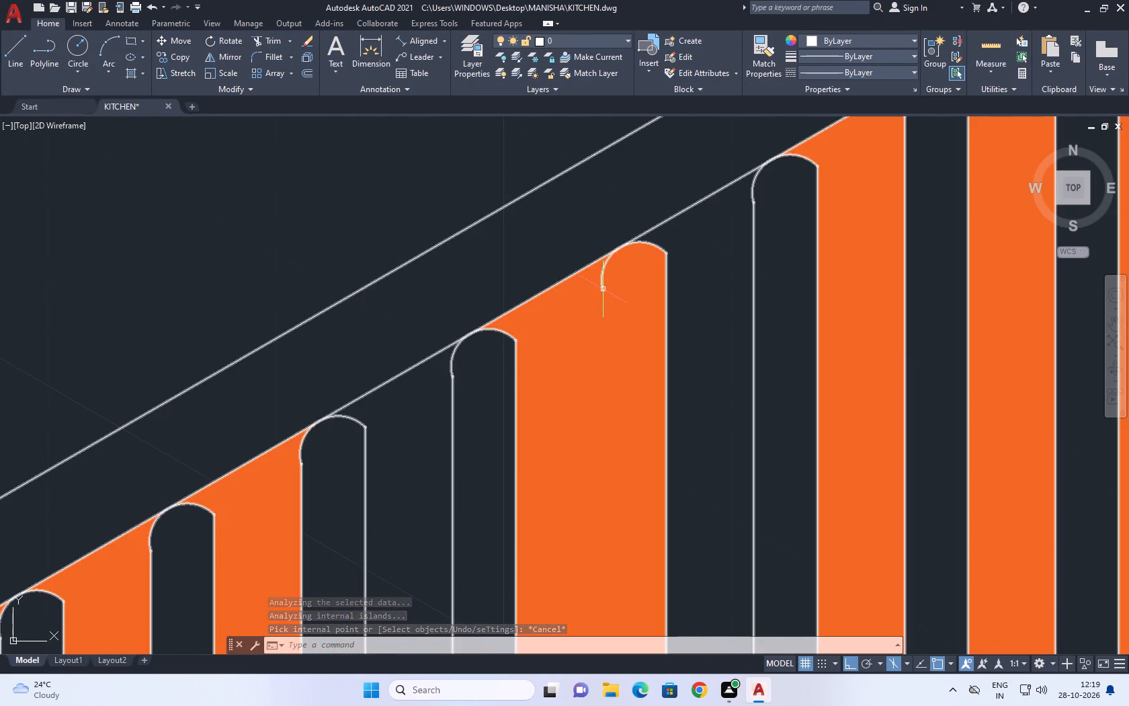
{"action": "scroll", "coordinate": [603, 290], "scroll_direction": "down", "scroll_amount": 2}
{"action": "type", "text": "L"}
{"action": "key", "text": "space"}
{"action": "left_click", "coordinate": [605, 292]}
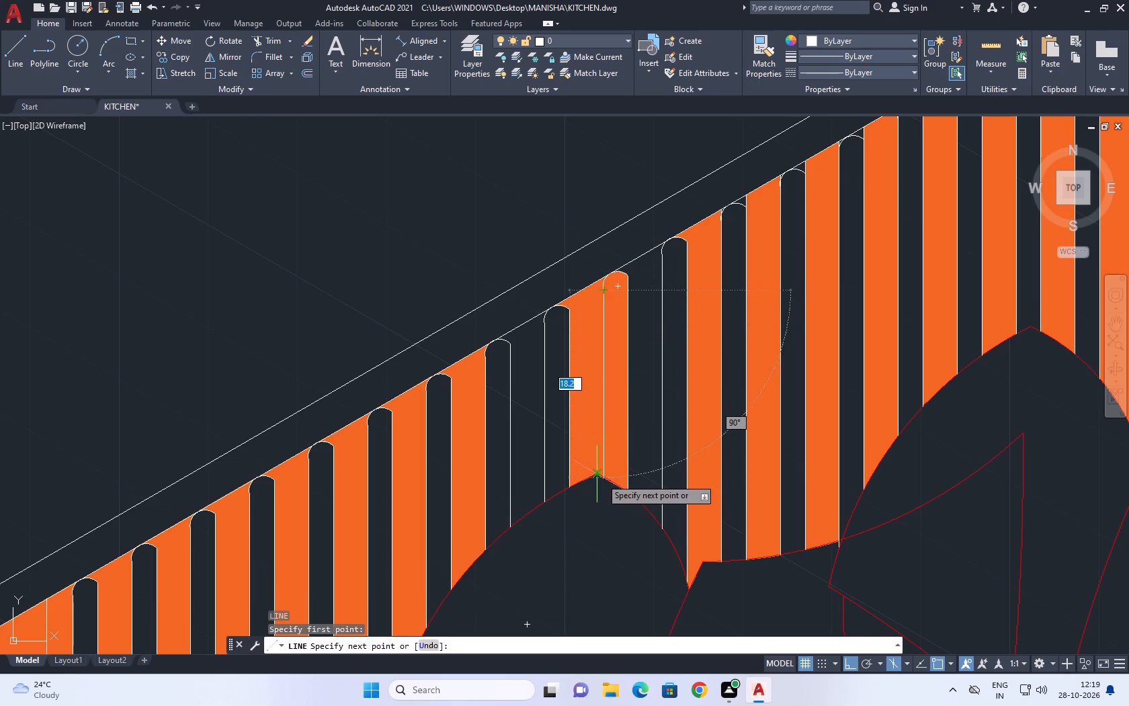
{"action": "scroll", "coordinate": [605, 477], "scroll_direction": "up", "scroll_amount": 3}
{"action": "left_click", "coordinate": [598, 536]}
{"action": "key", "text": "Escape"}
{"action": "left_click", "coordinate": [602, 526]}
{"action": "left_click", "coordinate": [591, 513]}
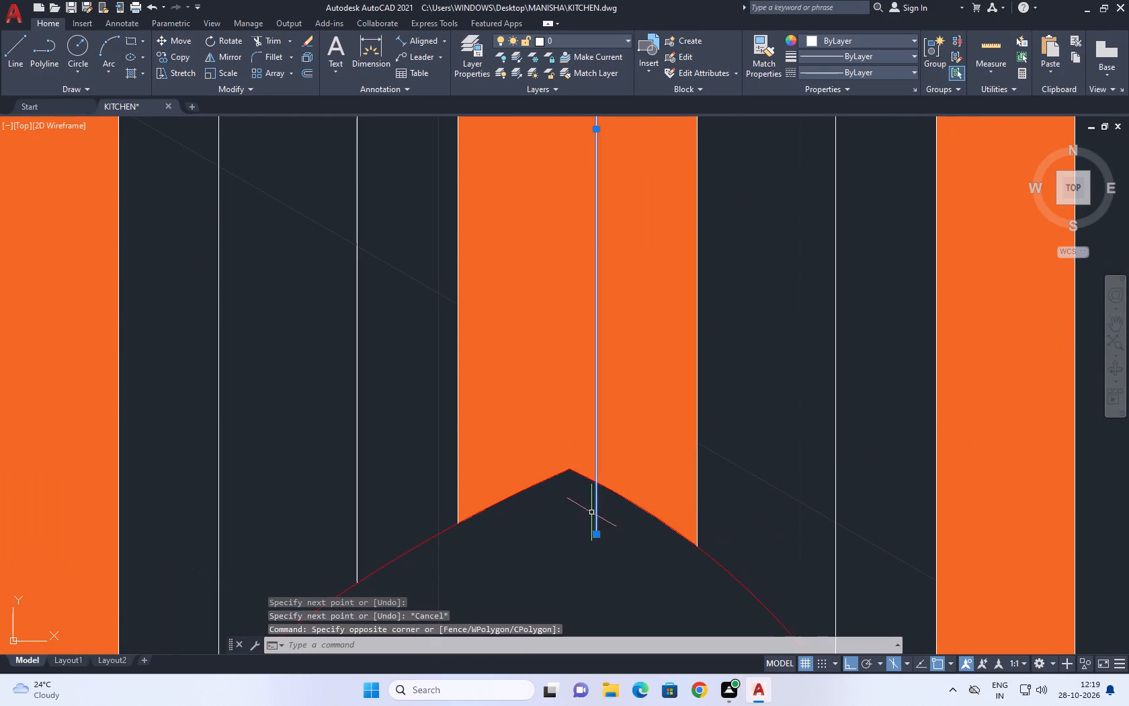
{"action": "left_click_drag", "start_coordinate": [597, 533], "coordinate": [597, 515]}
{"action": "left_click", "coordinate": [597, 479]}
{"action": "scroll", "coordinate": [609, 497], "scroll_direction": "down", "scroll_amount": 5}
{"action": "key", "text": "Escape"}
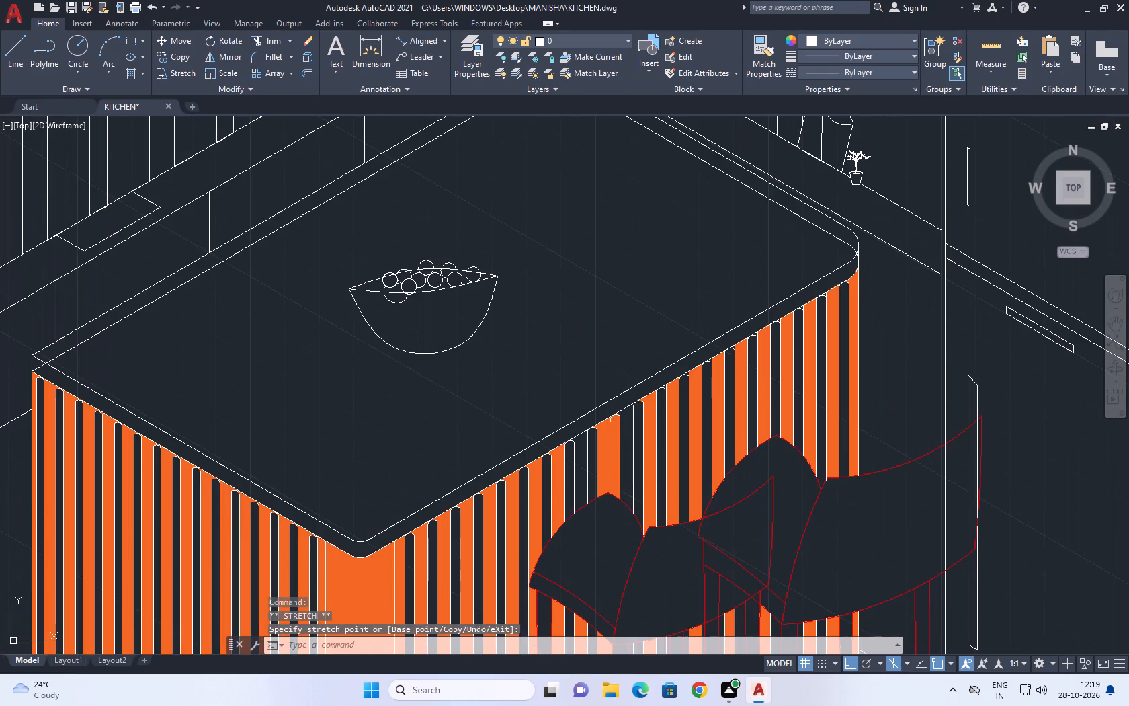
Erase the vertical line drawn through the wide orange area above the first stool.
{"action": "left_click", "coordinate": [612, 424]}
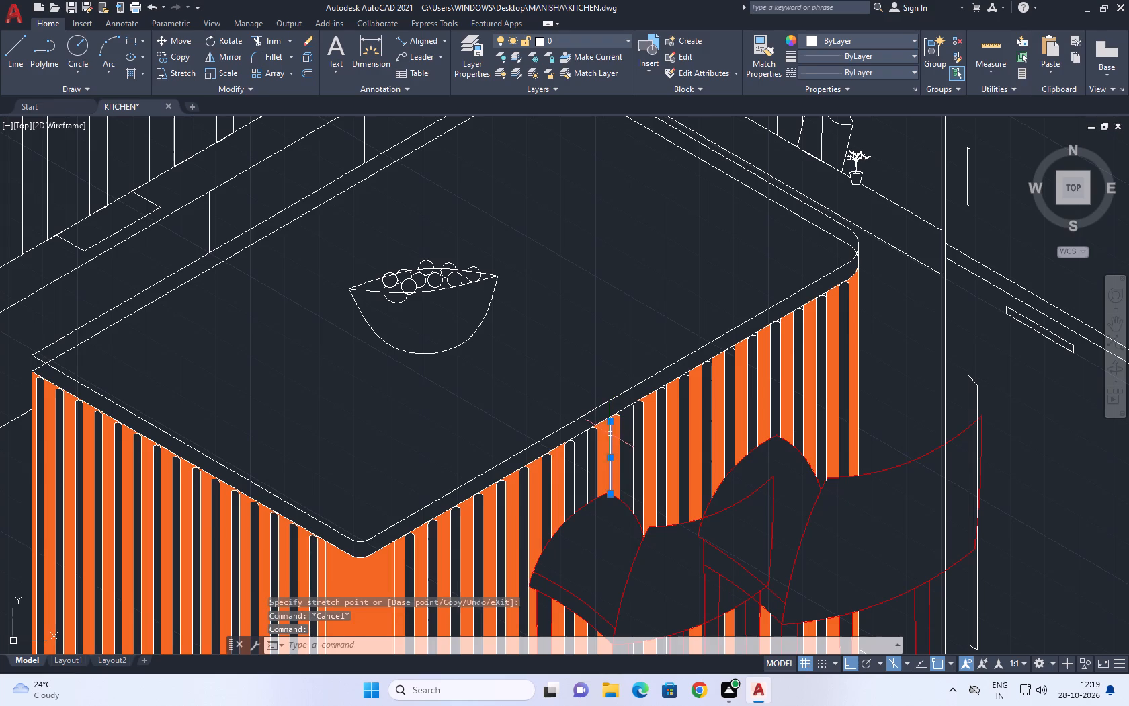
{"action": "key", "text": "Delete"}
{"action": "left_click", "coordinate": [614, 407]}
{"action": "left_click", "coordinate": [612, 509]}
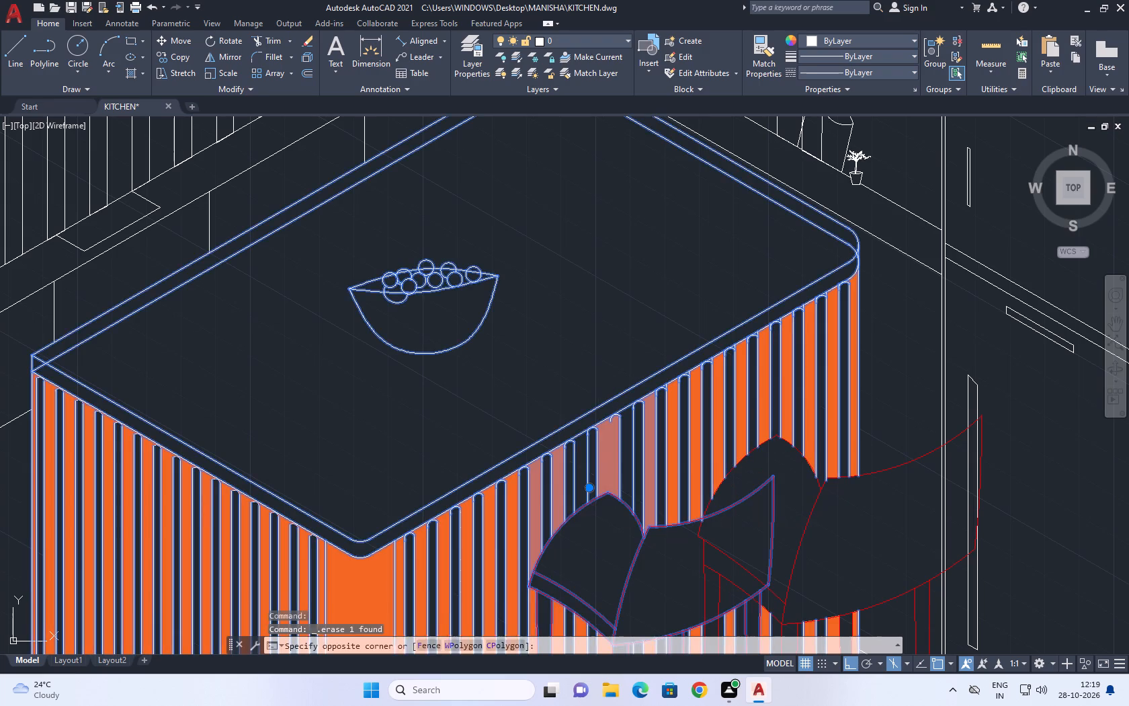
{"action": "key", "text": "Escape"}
Hatch the slats on the island's left face in solid colour 205,105,40.
{"action": "scroll", "coordinate": [614, 450], "scroll_direction": "down", "scroll_amount": 3}
{"action": "middle_click_drag", "start_coordinate": [452, 518], "coordinate": [548, 504]}
{"action": "scroll", "coordinate": [558, 479], "scroll_direction": "up", "scroll_amount": 2}
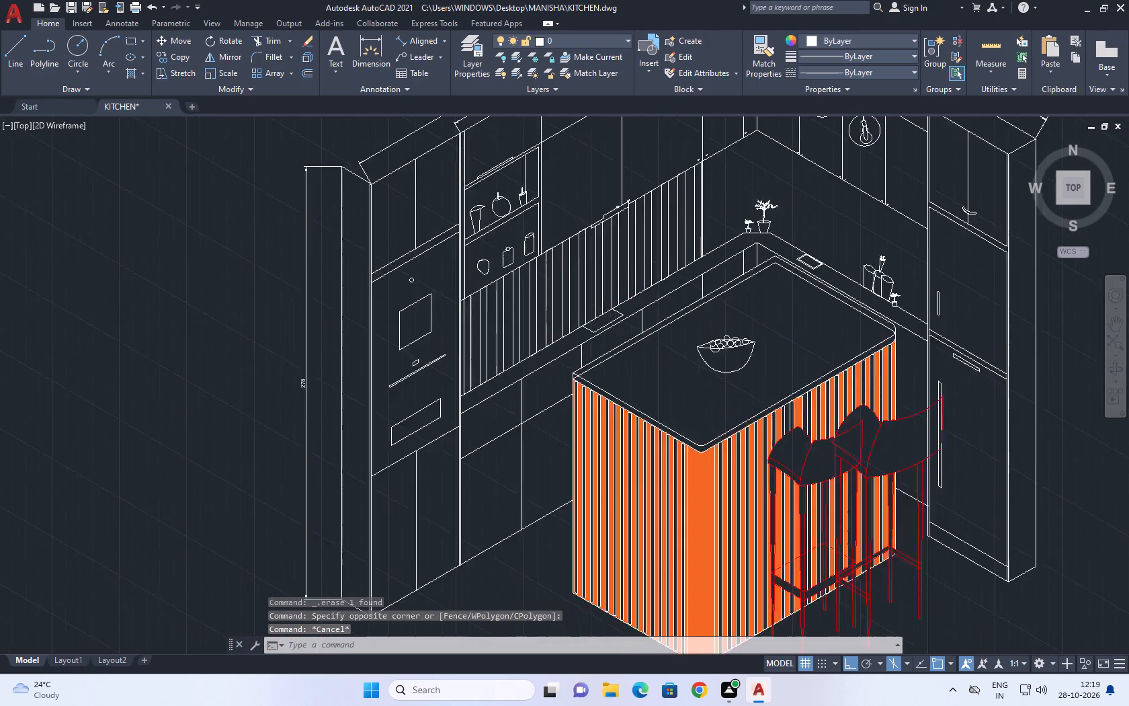
{"action": "middle_click_drag", "start_coordinate": [644, 456], "coordinate": [604, 333]}
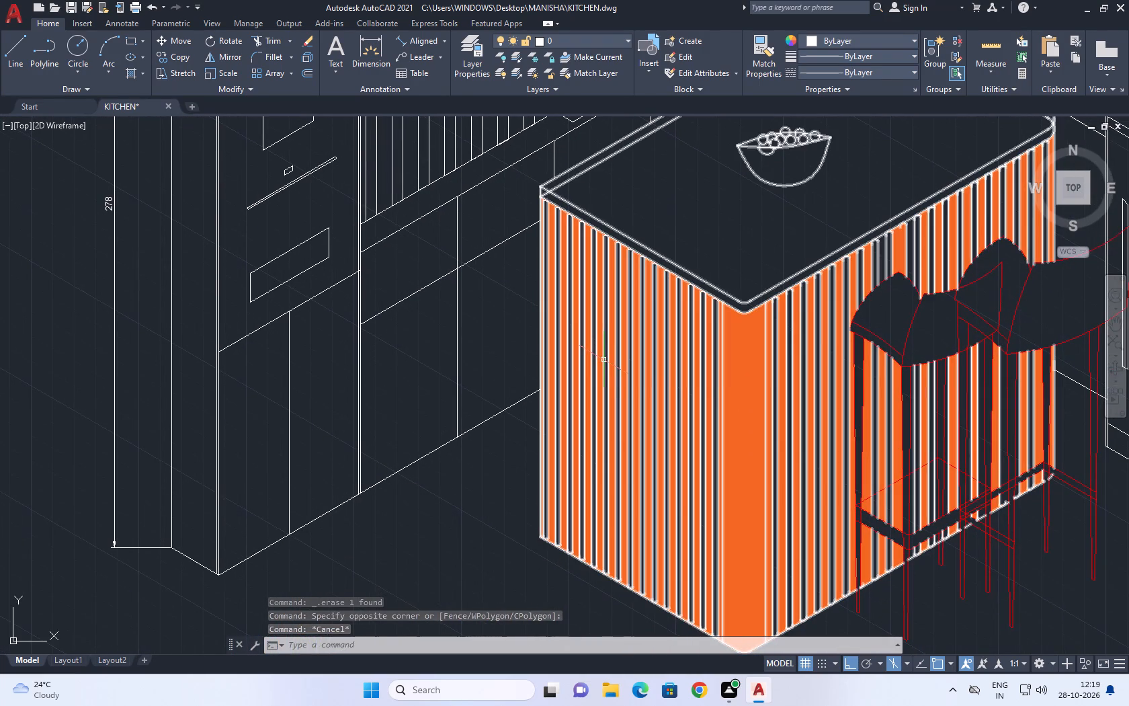
{"action": "key", "text": "h"}
{"action": "key", "text": "space"}
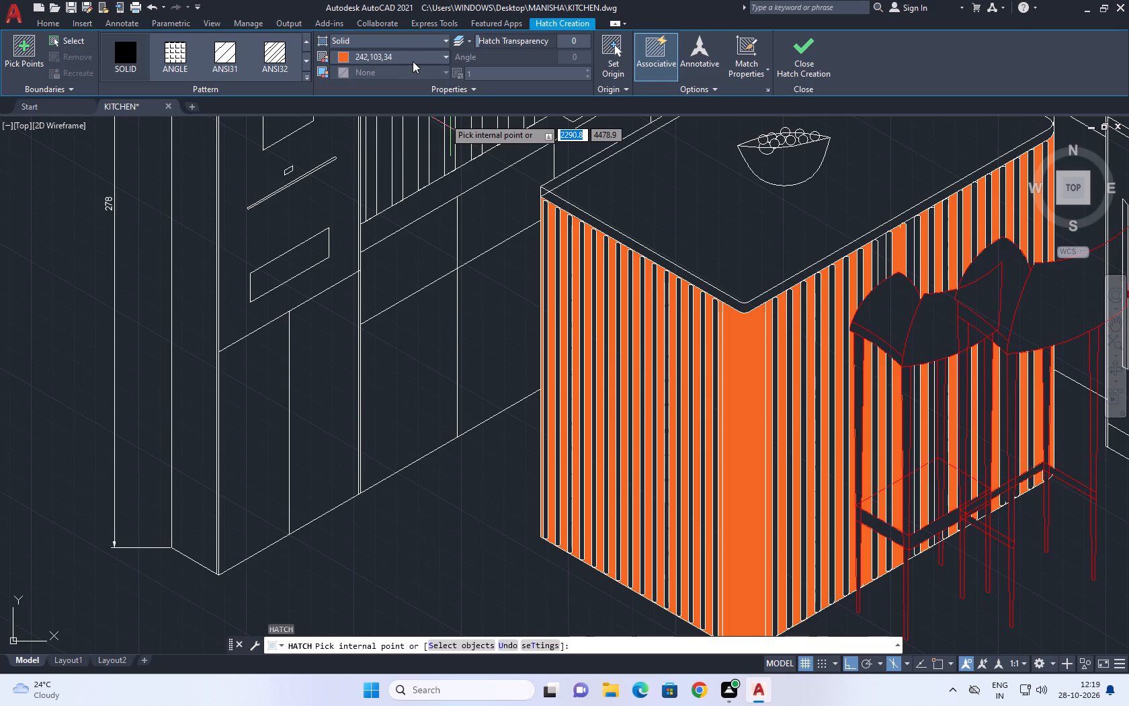
{"action": "left_click", "coordinate": [413, 61]}
{"action": "left_click", "coordinate": [341, 239]}
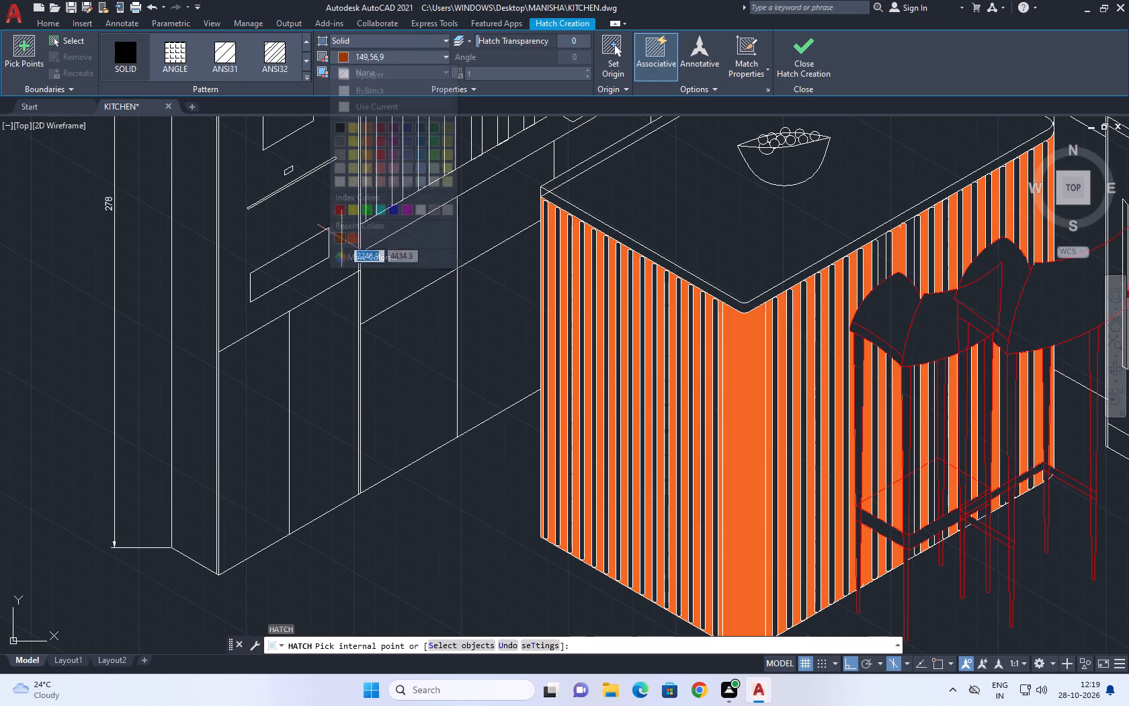
{"action": "left_click", "coordinate": [414, 50]}
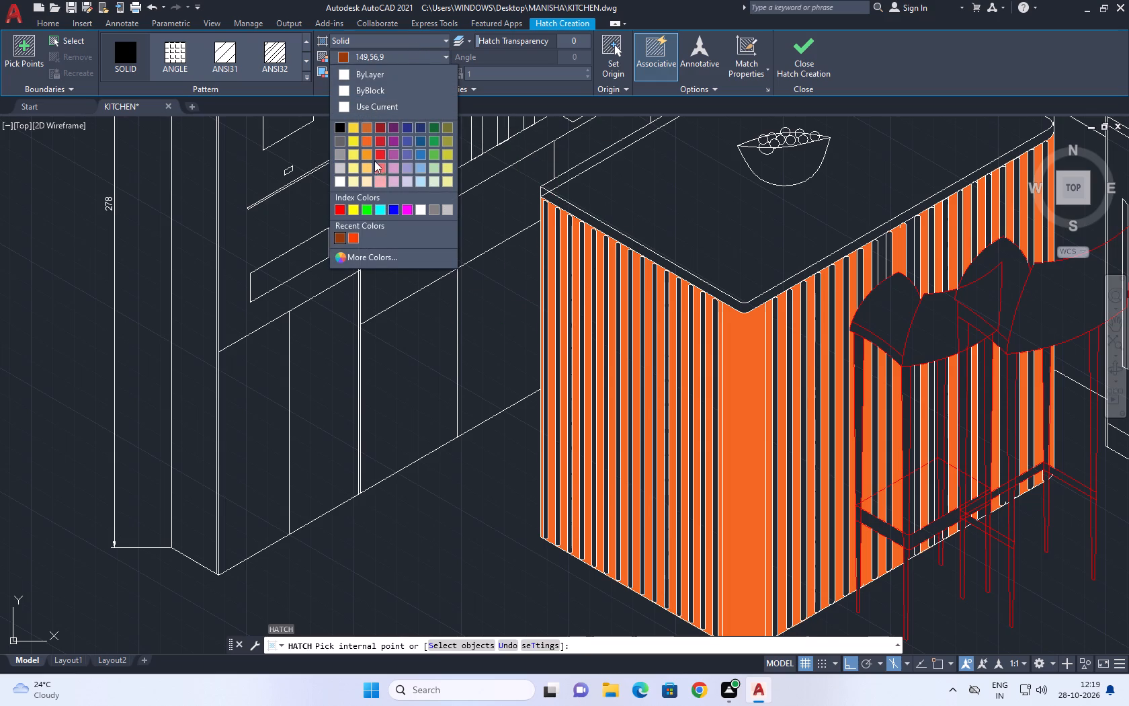
{"action": "left_click", "coordinate": [365, 131]}
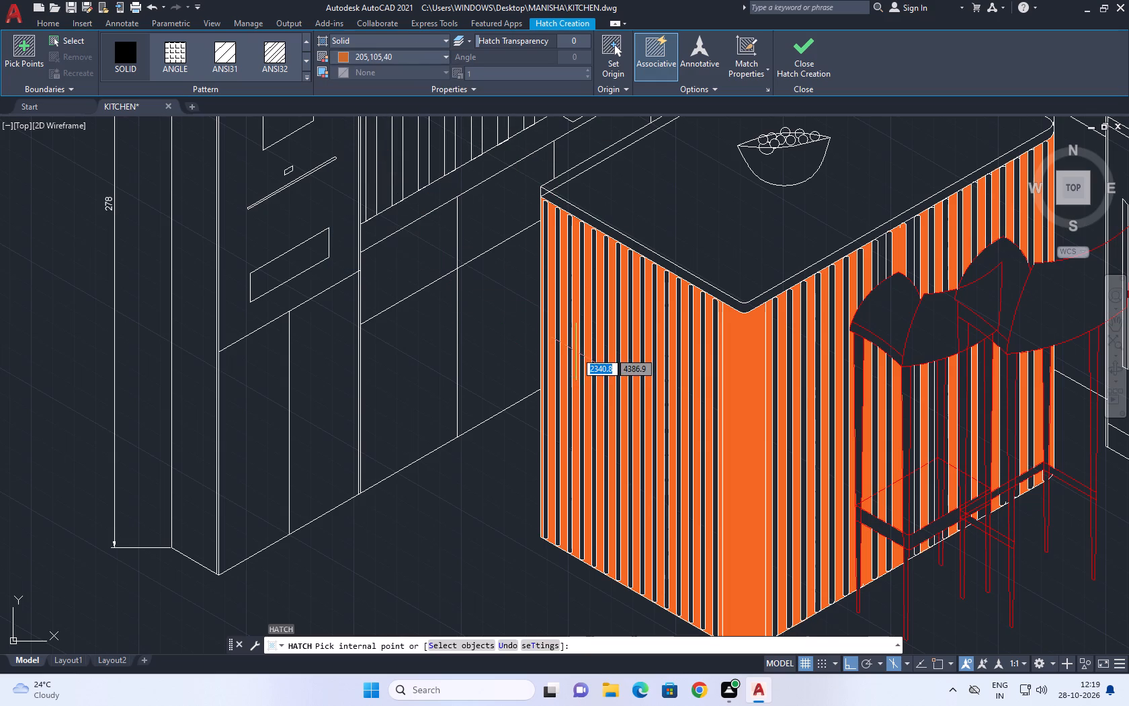
{"action": "scroll", "coordinate": [505, 312], "scroll_direction": "up", "scroll_amount": 2}
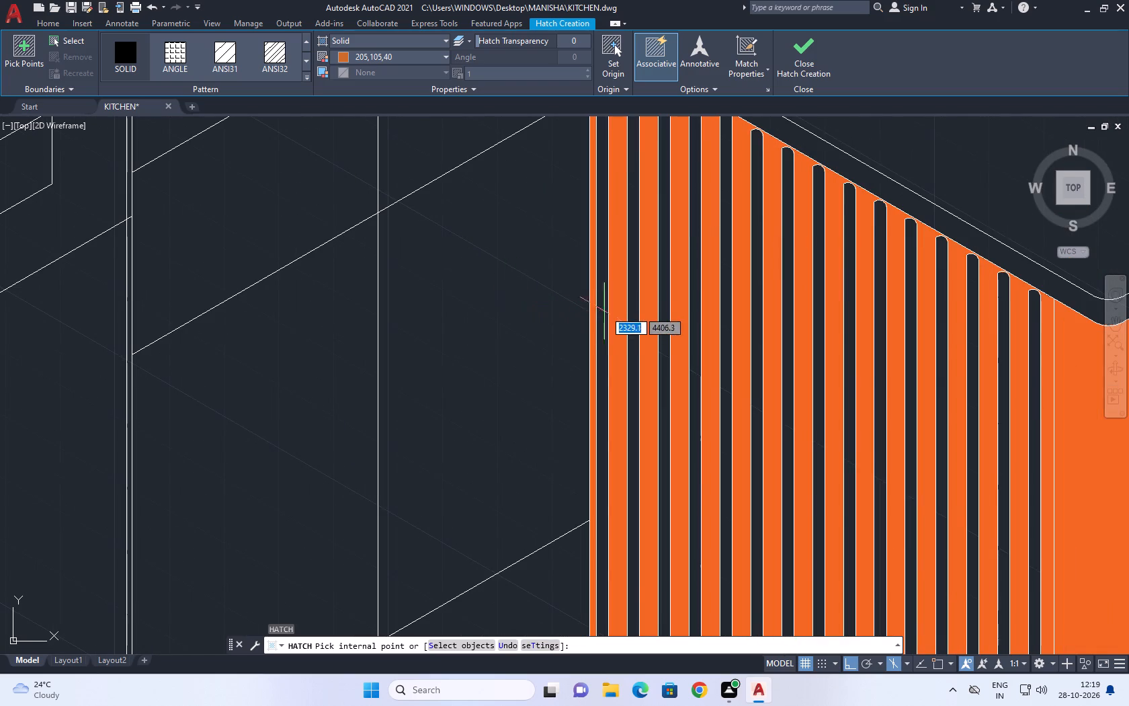
{"action": "left_click", "coordinate": [605, 308]}
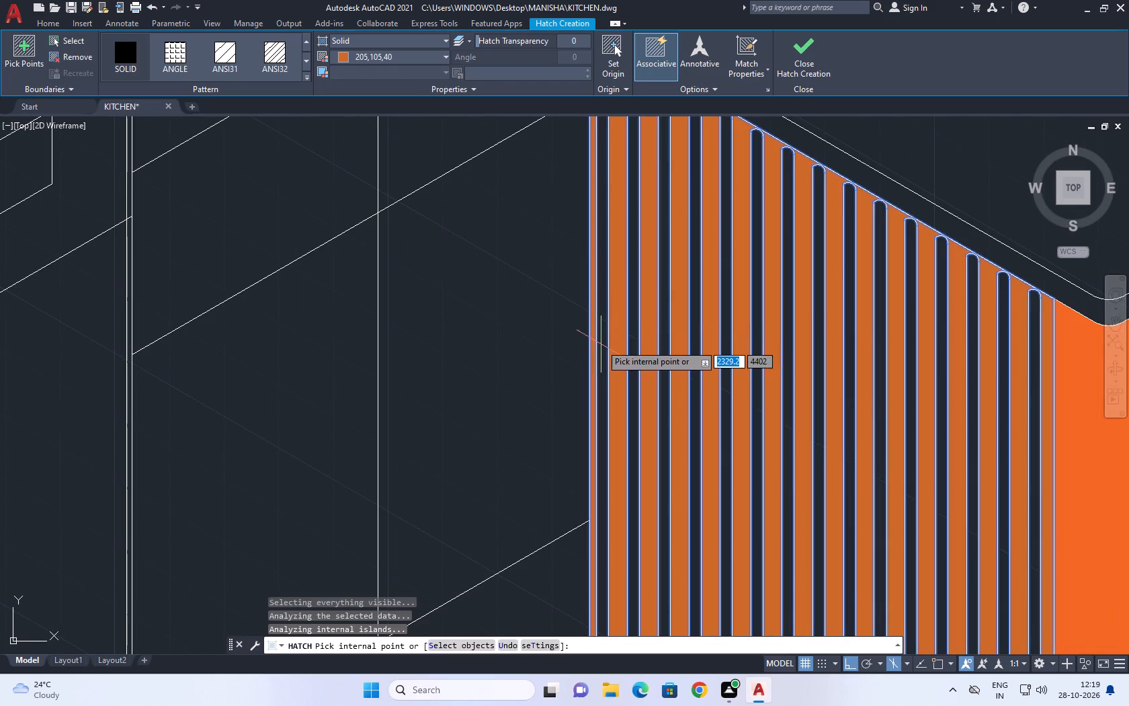
{"action": "scroll", "coordinate": [601, 388], "scroll_direction": "down", "scroll_amount": 4}
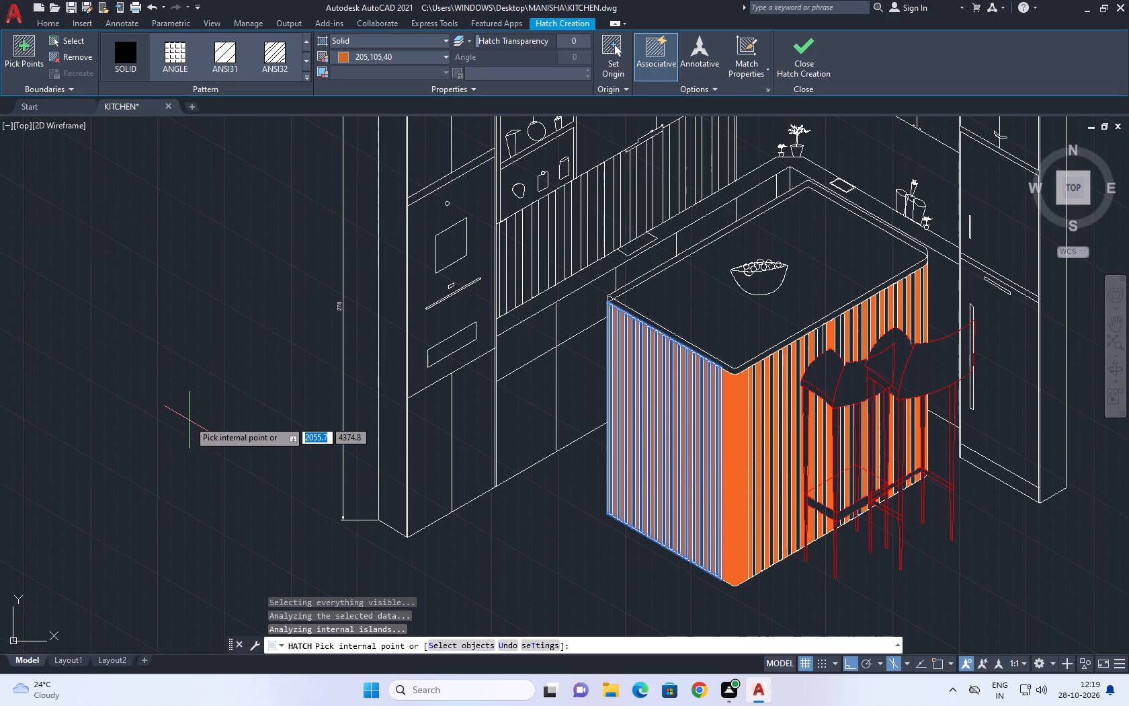
{"action": "key", "text": "space"}
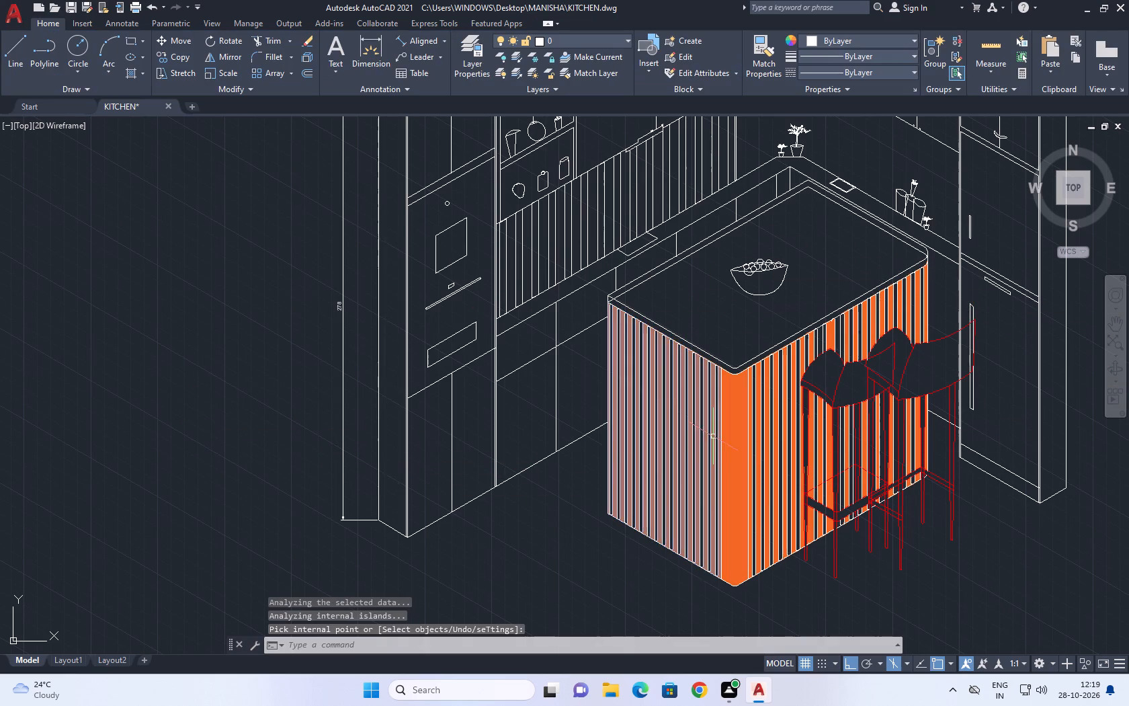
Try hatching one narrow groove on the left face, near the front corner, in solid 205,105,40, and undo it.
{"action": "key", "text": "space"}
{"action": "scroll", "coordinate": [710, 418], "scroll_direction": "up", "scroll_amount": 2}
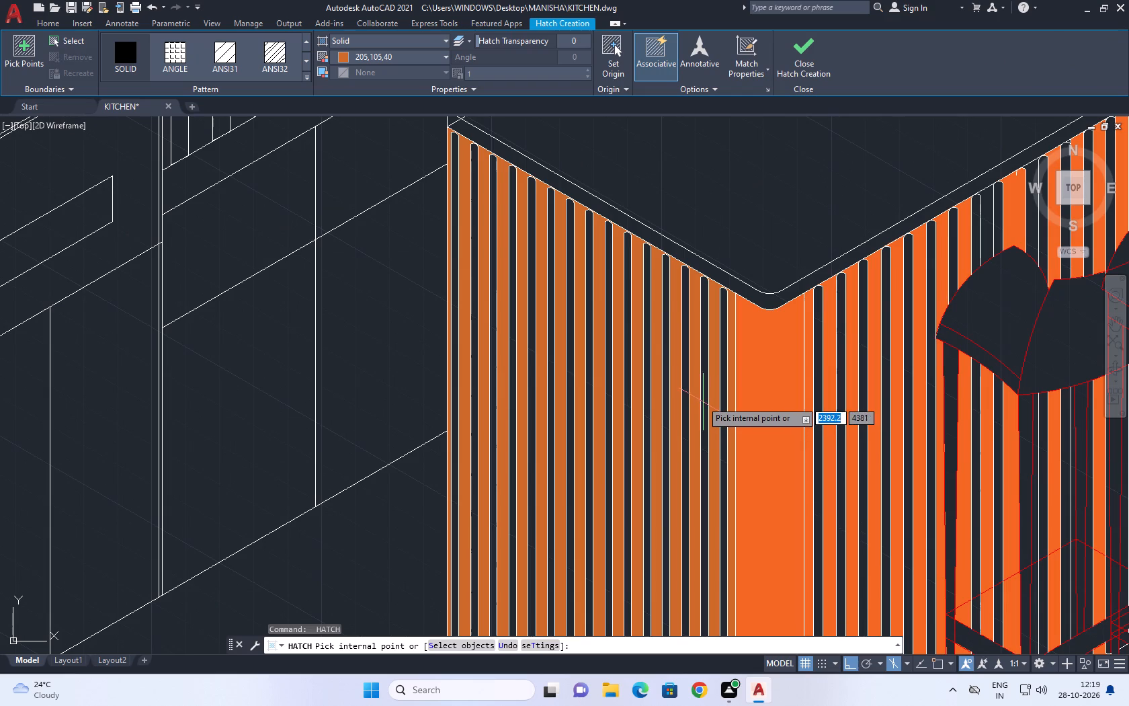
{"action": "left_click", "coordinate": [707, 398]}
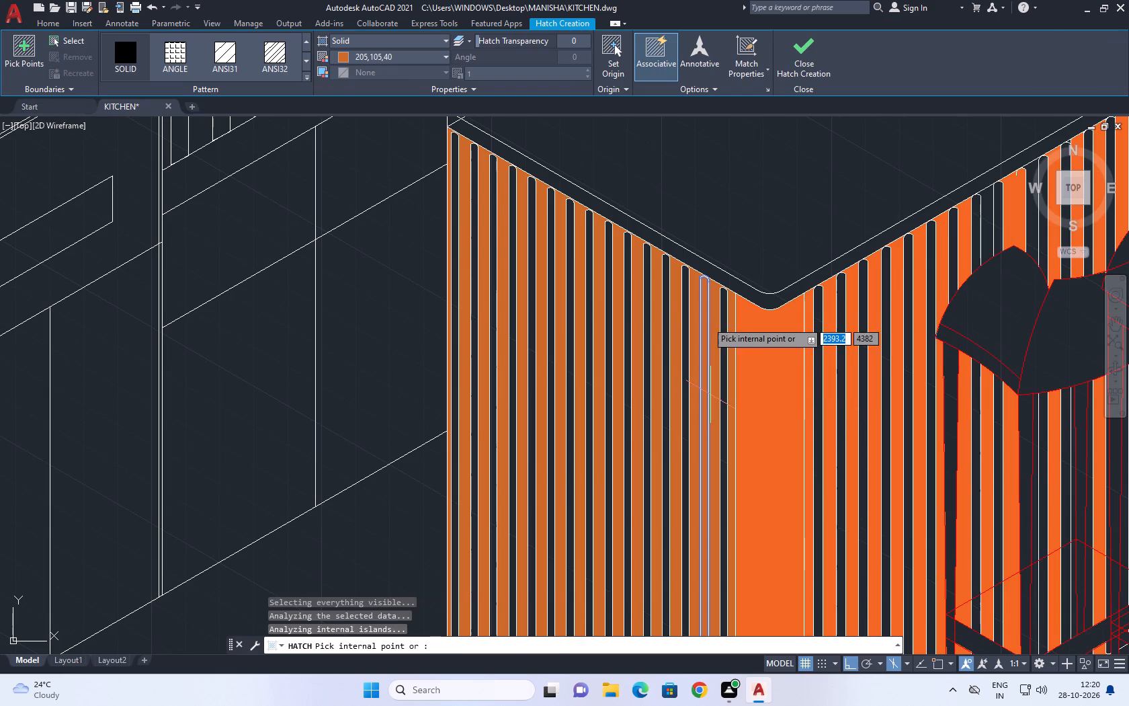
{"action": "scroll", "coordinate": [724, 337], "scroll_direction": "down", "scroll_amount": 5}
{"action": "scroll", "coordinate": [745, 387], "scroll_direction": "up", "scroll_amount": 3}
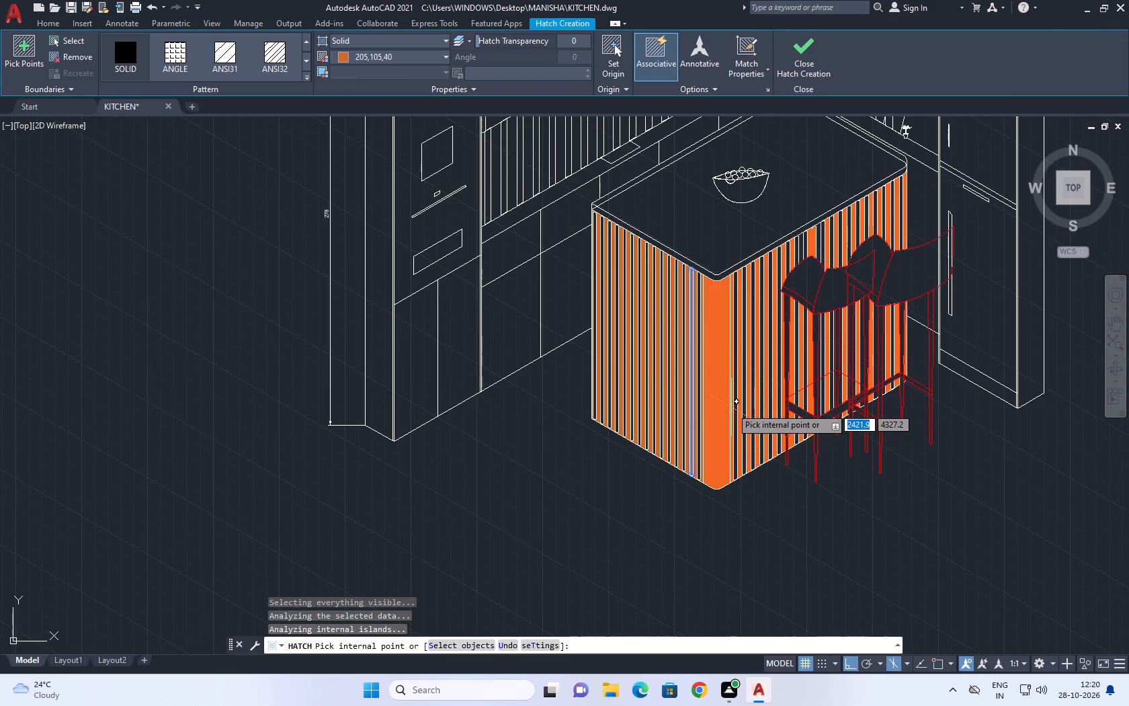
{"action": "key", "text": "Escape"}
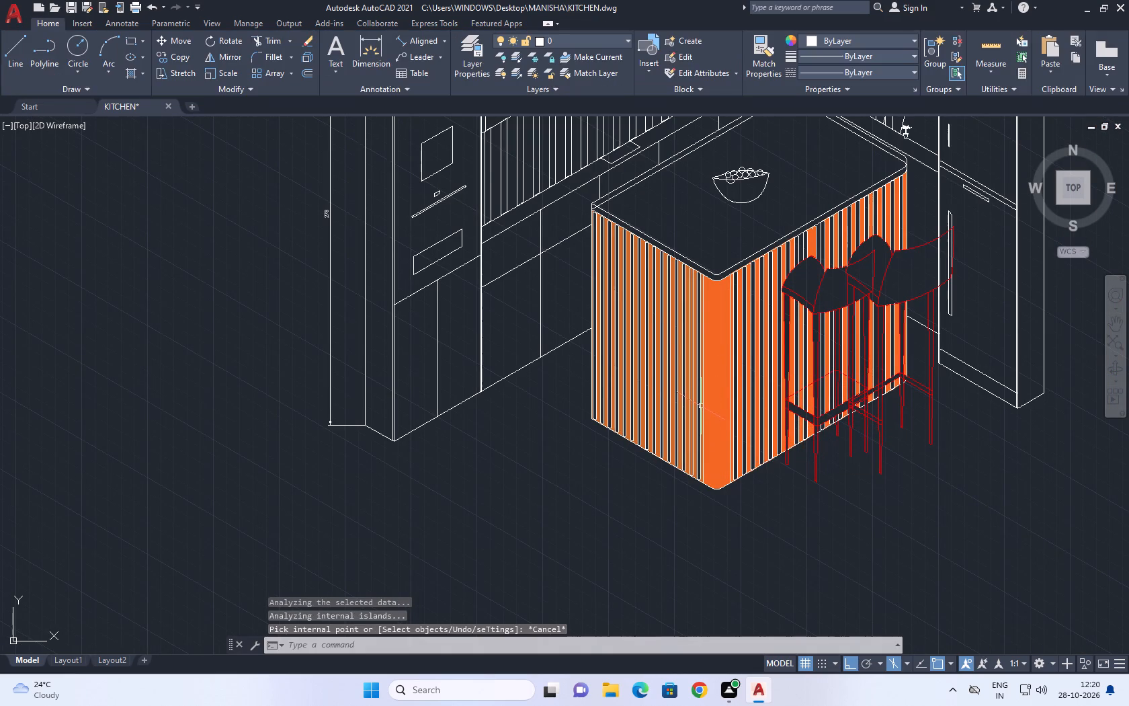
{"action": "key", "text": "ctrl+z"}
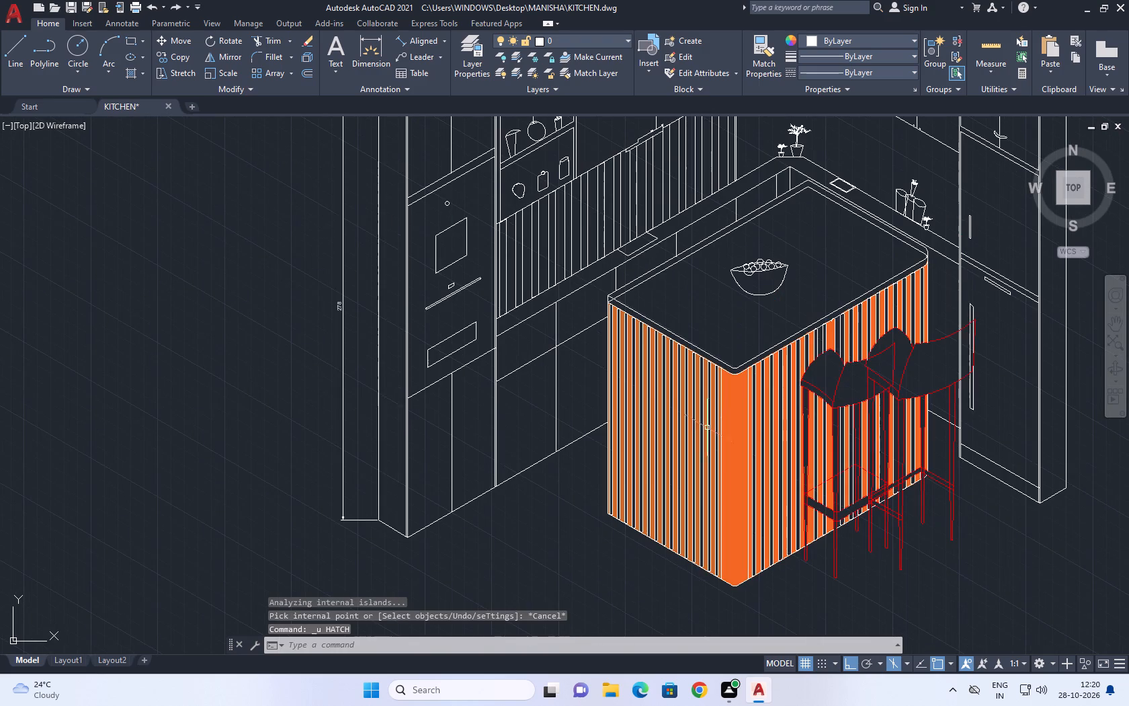
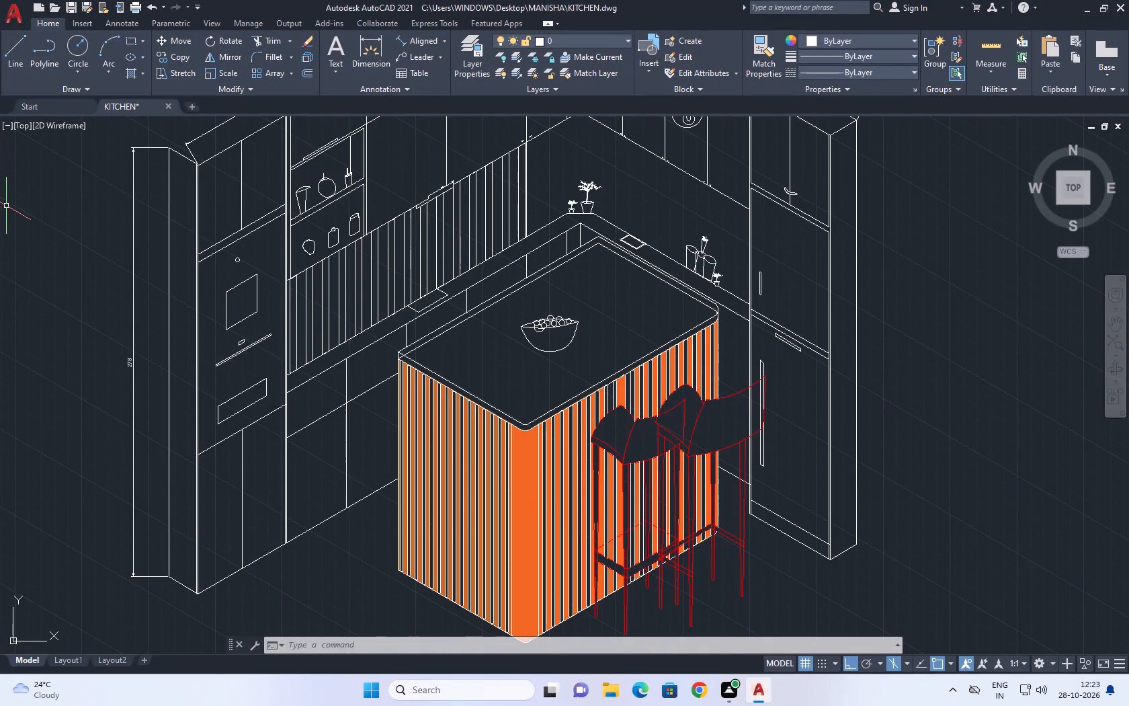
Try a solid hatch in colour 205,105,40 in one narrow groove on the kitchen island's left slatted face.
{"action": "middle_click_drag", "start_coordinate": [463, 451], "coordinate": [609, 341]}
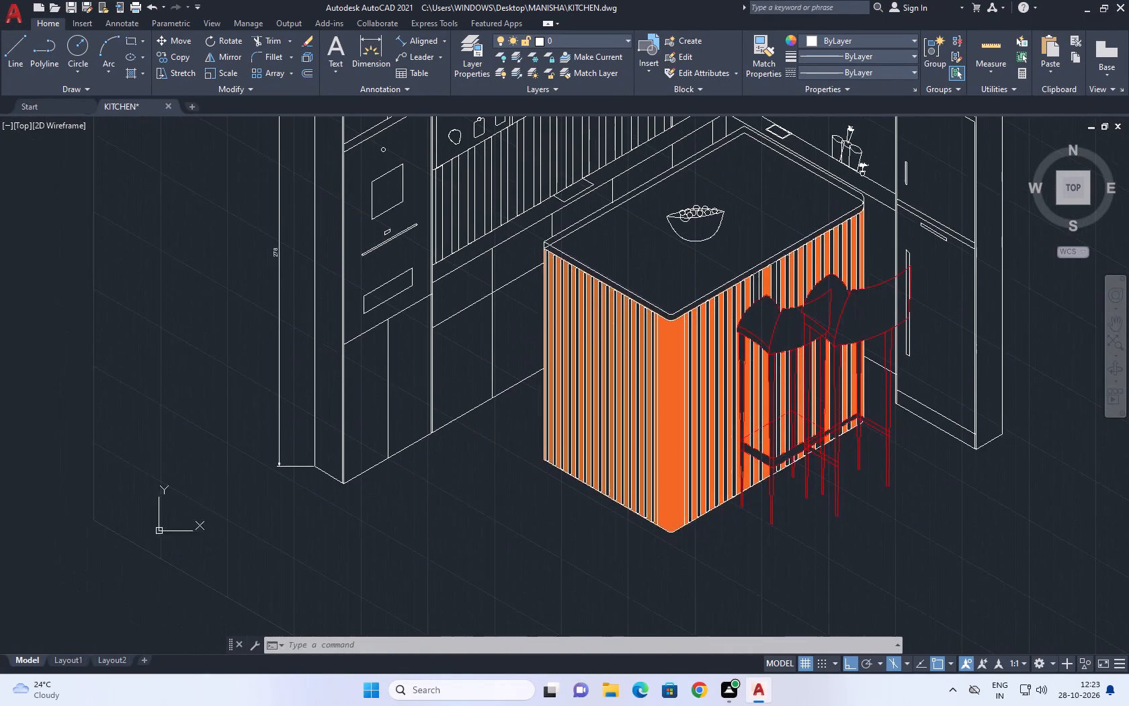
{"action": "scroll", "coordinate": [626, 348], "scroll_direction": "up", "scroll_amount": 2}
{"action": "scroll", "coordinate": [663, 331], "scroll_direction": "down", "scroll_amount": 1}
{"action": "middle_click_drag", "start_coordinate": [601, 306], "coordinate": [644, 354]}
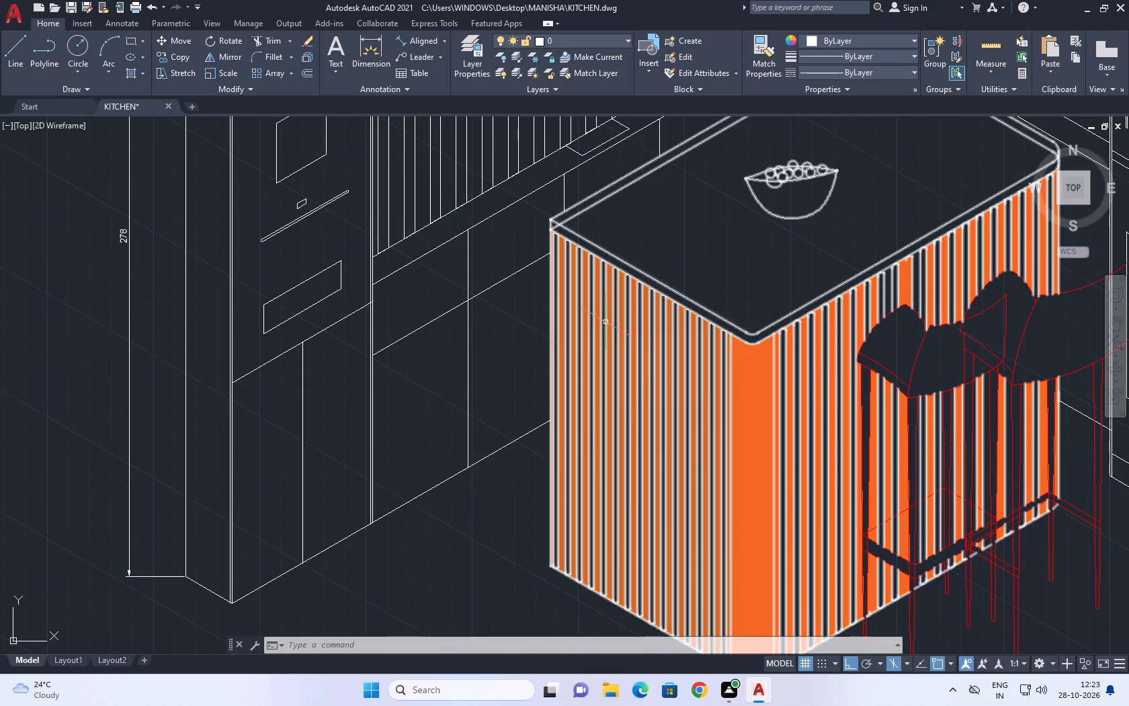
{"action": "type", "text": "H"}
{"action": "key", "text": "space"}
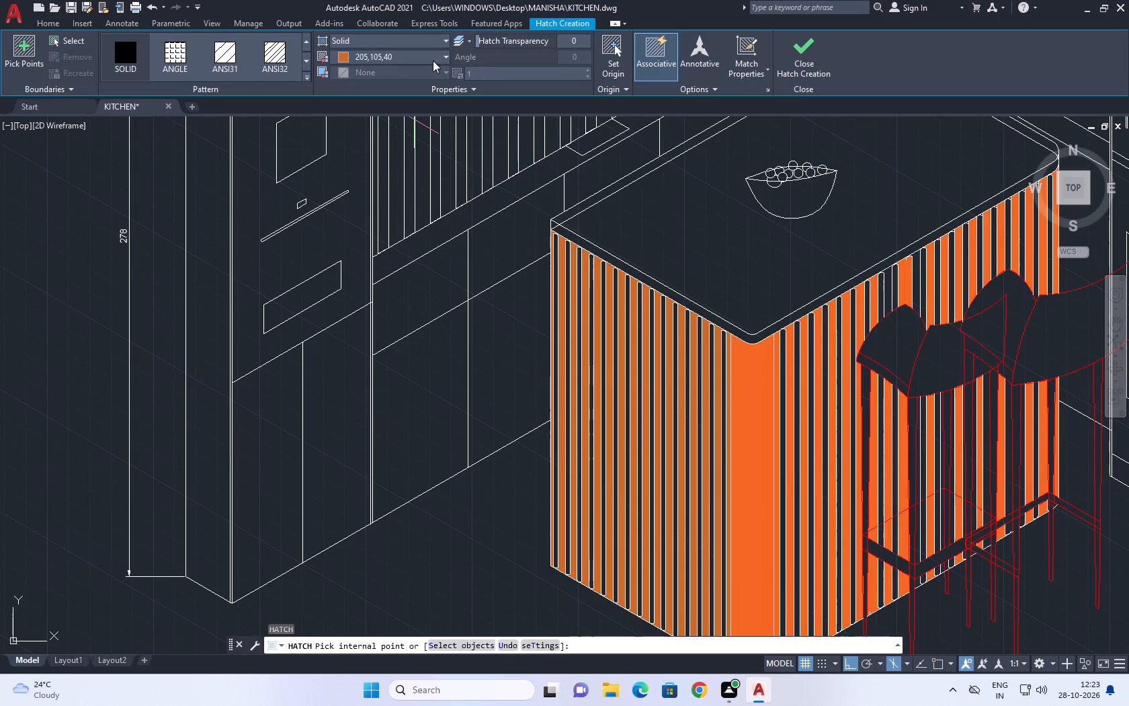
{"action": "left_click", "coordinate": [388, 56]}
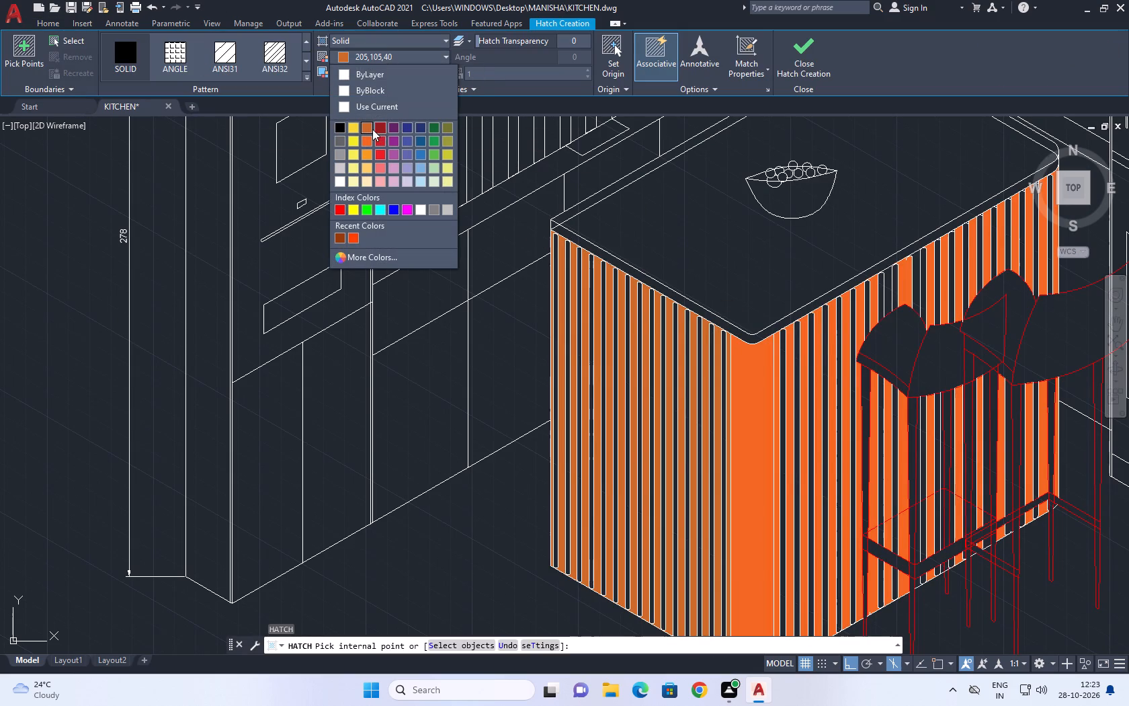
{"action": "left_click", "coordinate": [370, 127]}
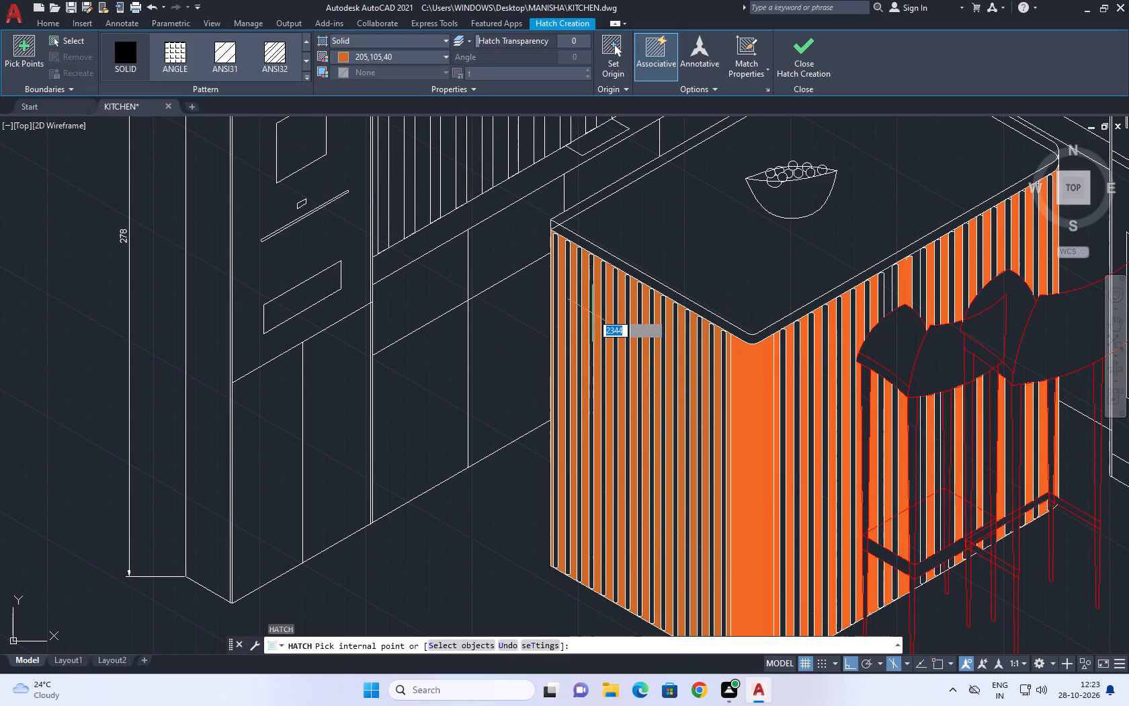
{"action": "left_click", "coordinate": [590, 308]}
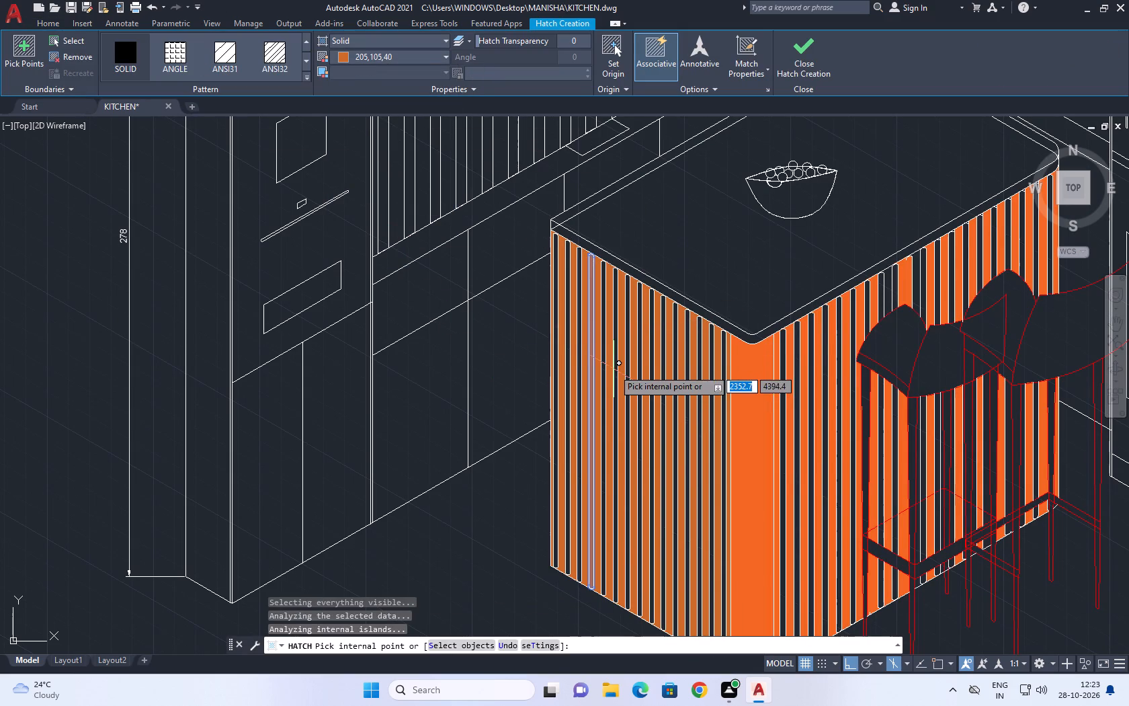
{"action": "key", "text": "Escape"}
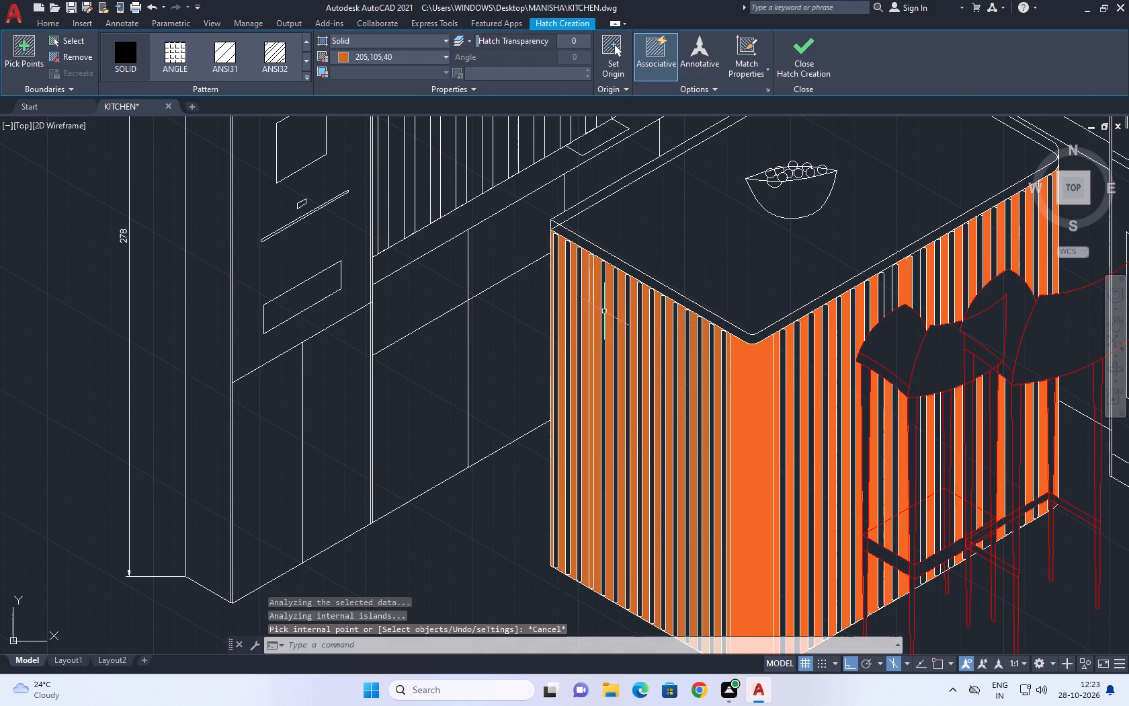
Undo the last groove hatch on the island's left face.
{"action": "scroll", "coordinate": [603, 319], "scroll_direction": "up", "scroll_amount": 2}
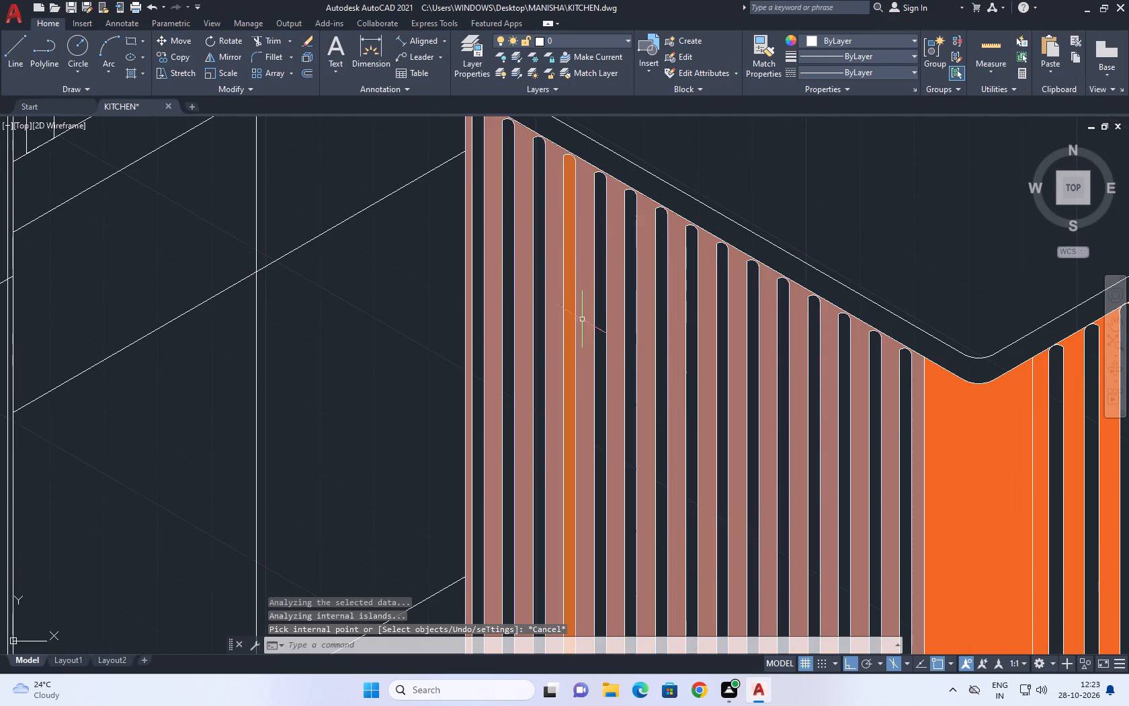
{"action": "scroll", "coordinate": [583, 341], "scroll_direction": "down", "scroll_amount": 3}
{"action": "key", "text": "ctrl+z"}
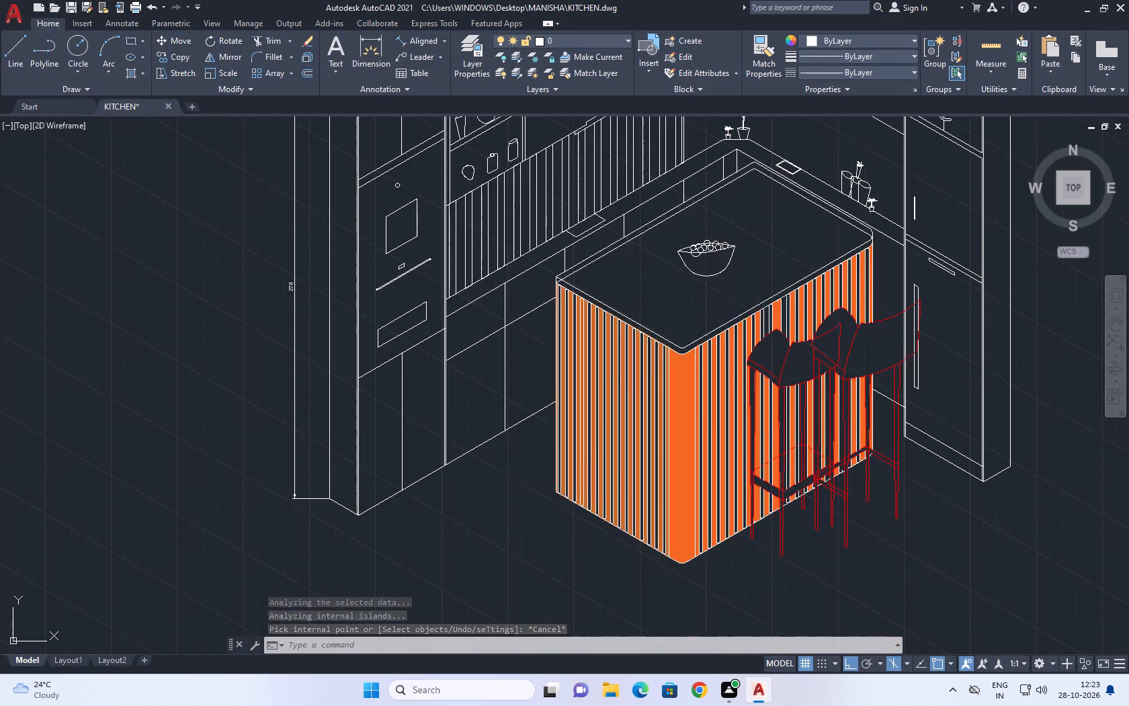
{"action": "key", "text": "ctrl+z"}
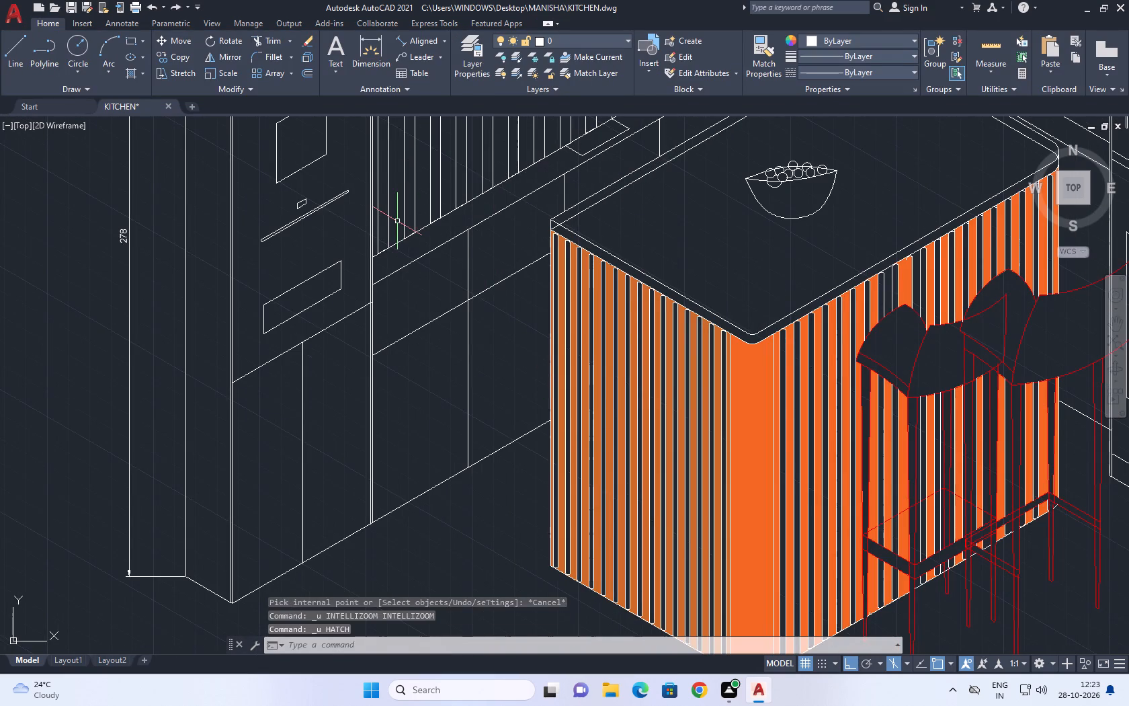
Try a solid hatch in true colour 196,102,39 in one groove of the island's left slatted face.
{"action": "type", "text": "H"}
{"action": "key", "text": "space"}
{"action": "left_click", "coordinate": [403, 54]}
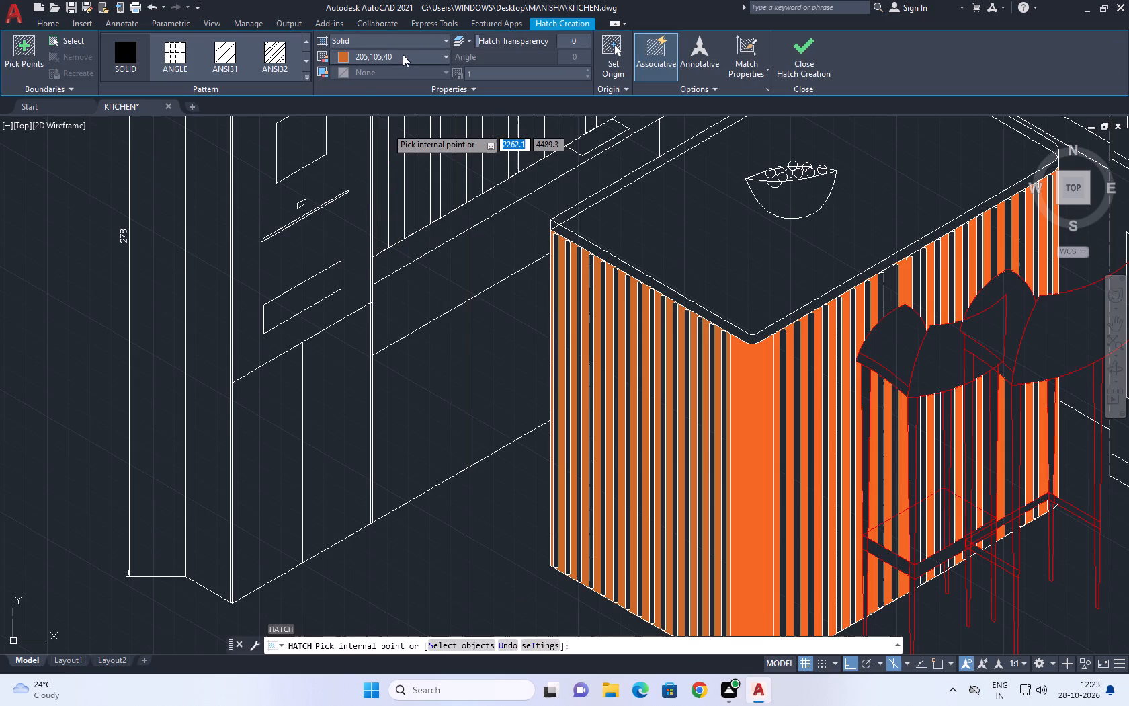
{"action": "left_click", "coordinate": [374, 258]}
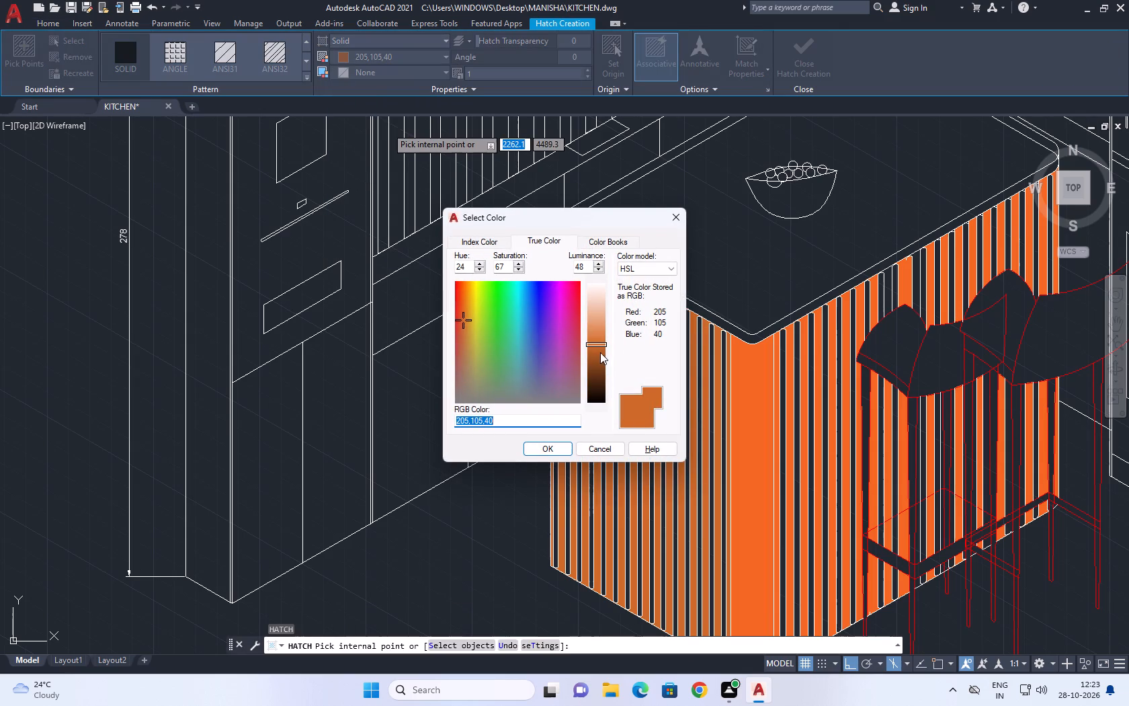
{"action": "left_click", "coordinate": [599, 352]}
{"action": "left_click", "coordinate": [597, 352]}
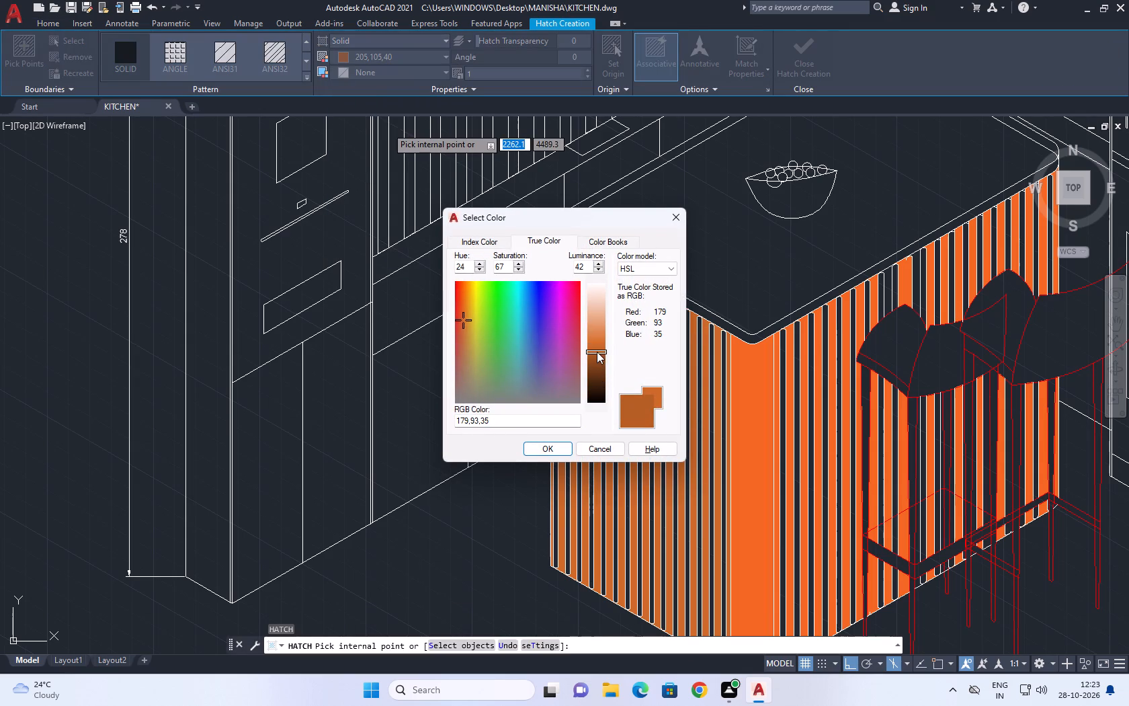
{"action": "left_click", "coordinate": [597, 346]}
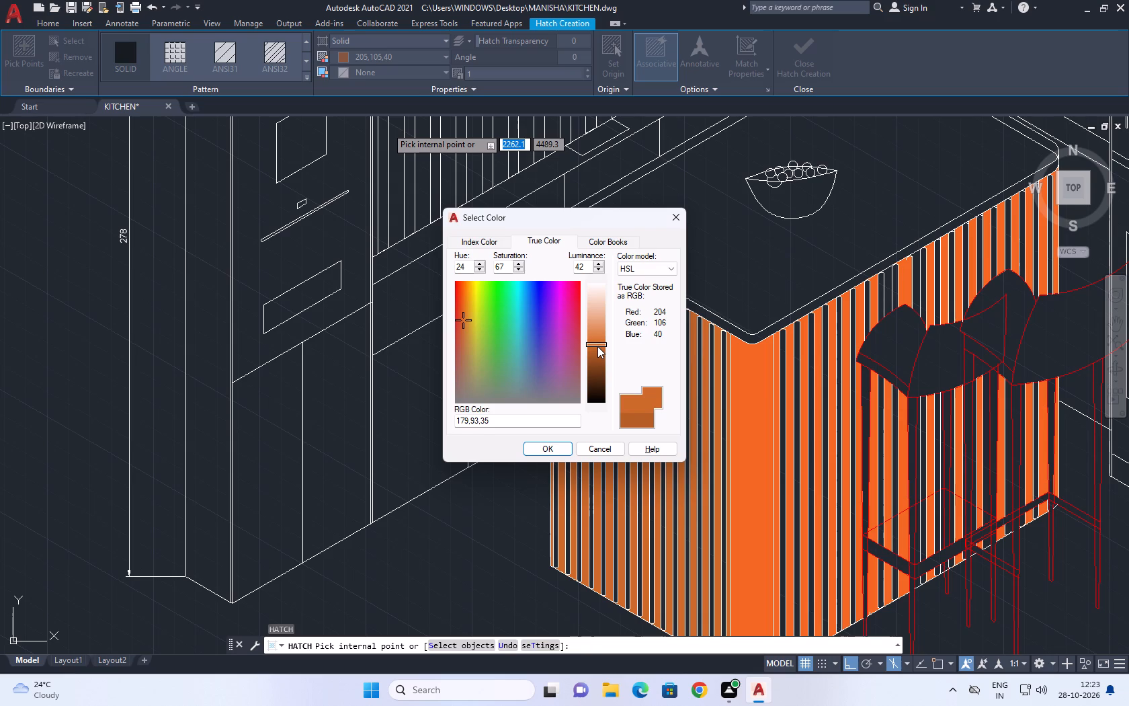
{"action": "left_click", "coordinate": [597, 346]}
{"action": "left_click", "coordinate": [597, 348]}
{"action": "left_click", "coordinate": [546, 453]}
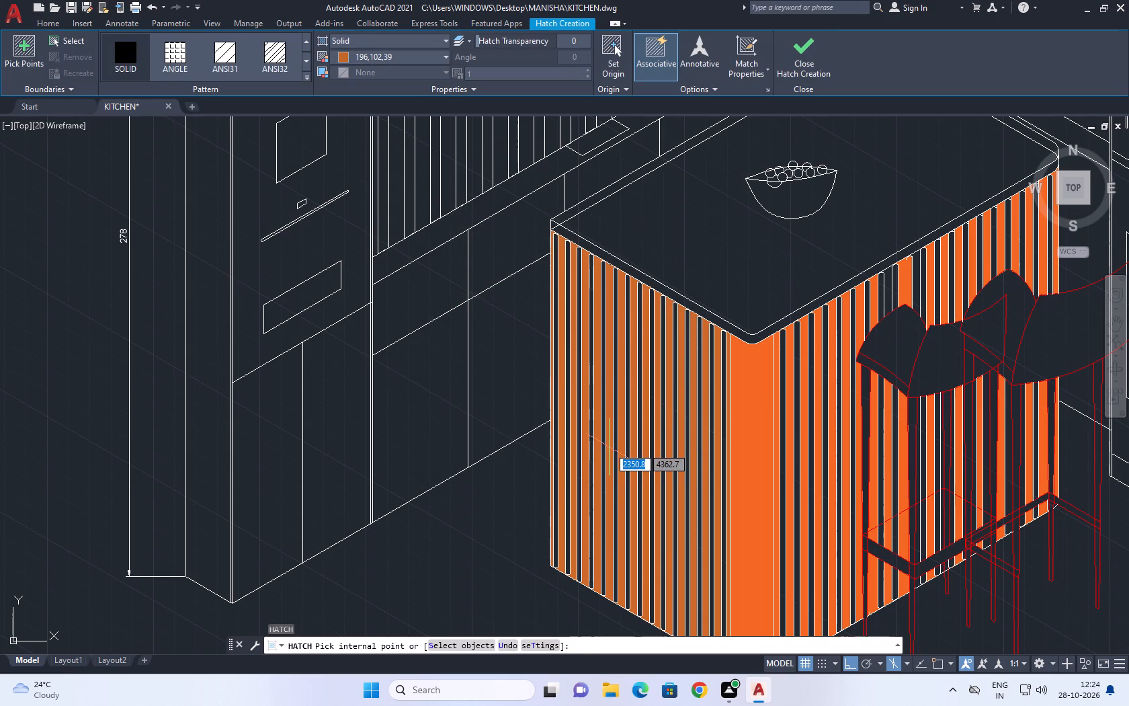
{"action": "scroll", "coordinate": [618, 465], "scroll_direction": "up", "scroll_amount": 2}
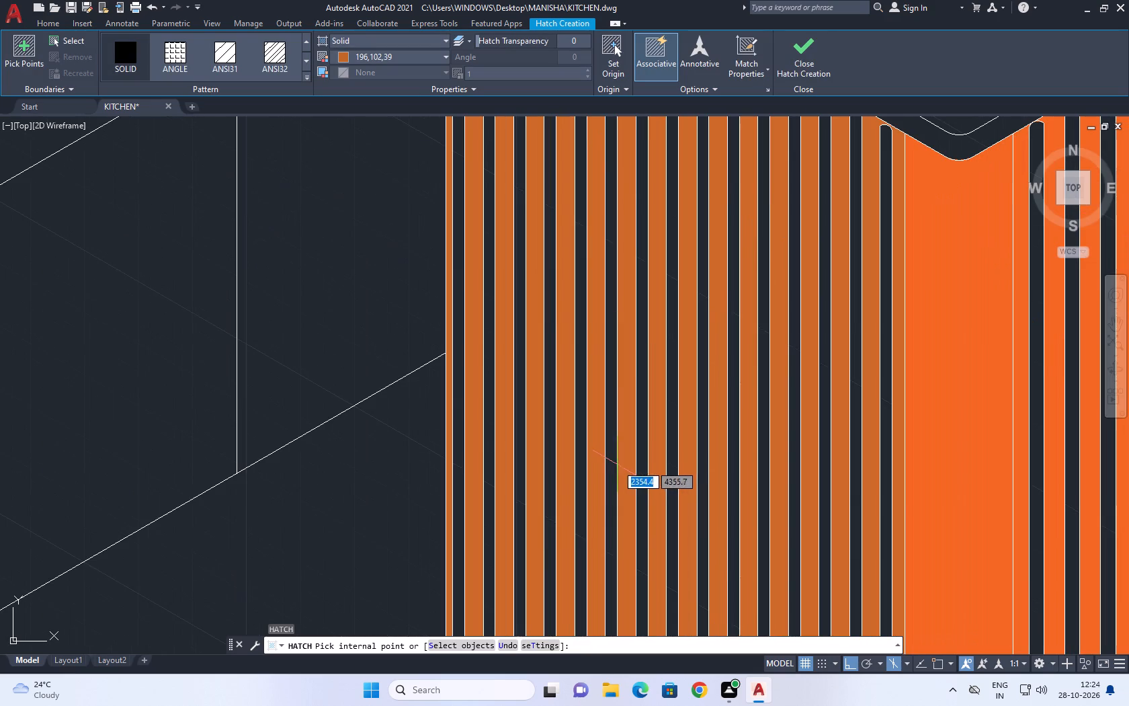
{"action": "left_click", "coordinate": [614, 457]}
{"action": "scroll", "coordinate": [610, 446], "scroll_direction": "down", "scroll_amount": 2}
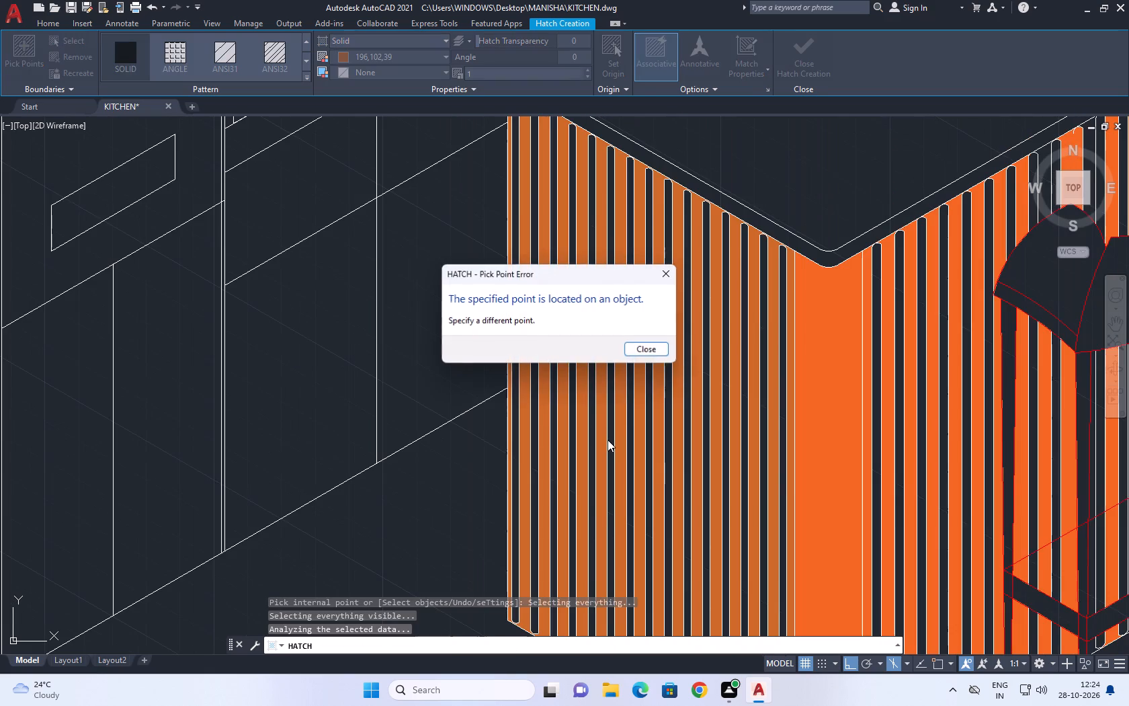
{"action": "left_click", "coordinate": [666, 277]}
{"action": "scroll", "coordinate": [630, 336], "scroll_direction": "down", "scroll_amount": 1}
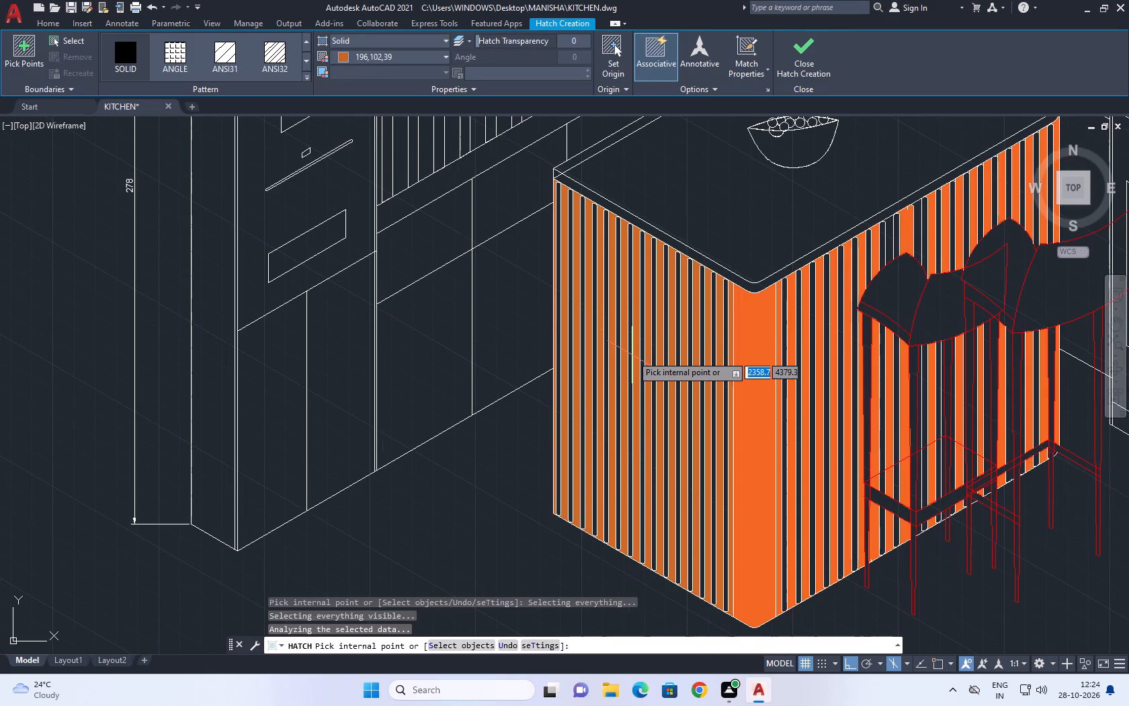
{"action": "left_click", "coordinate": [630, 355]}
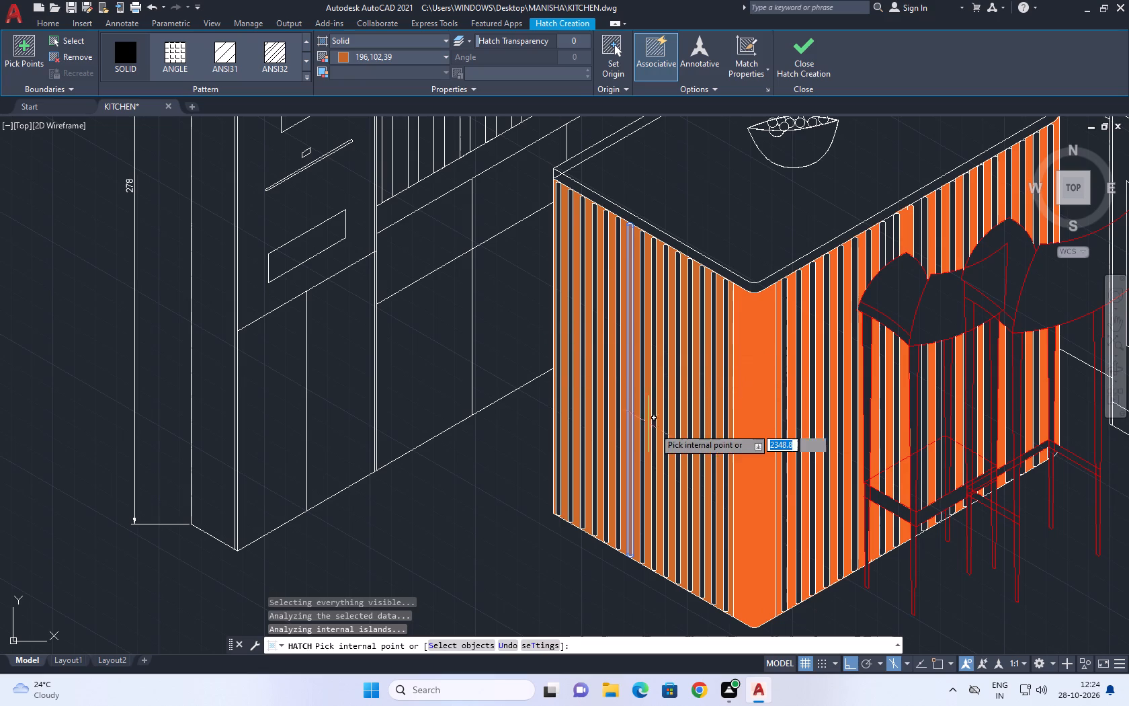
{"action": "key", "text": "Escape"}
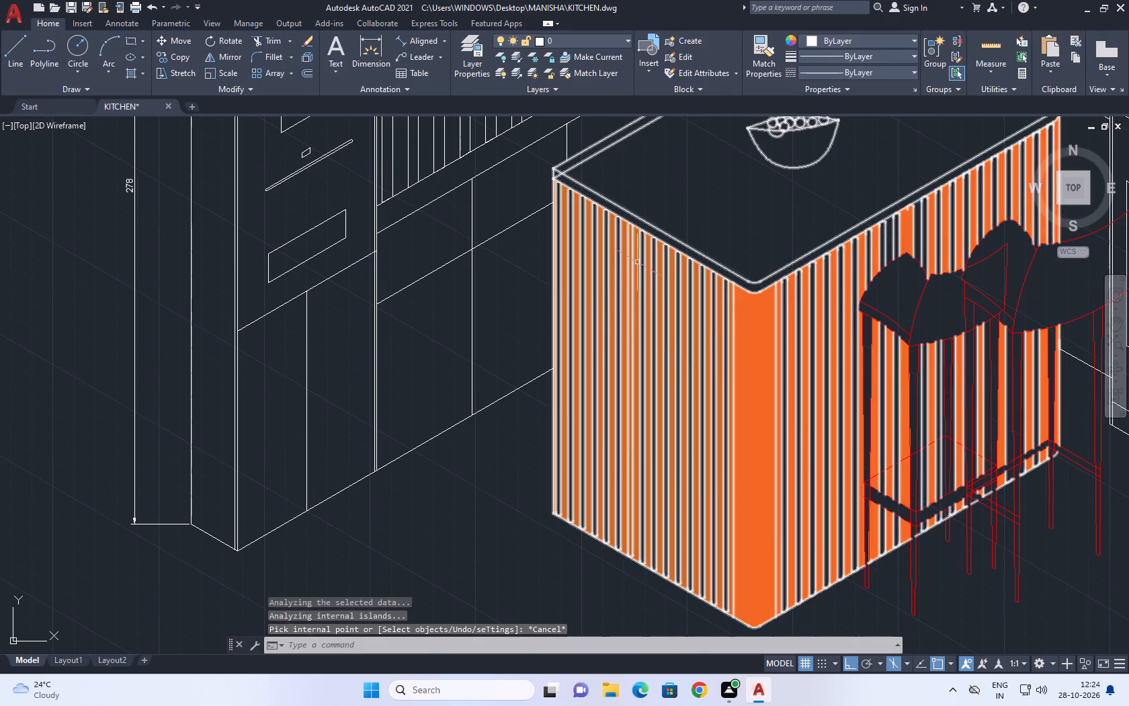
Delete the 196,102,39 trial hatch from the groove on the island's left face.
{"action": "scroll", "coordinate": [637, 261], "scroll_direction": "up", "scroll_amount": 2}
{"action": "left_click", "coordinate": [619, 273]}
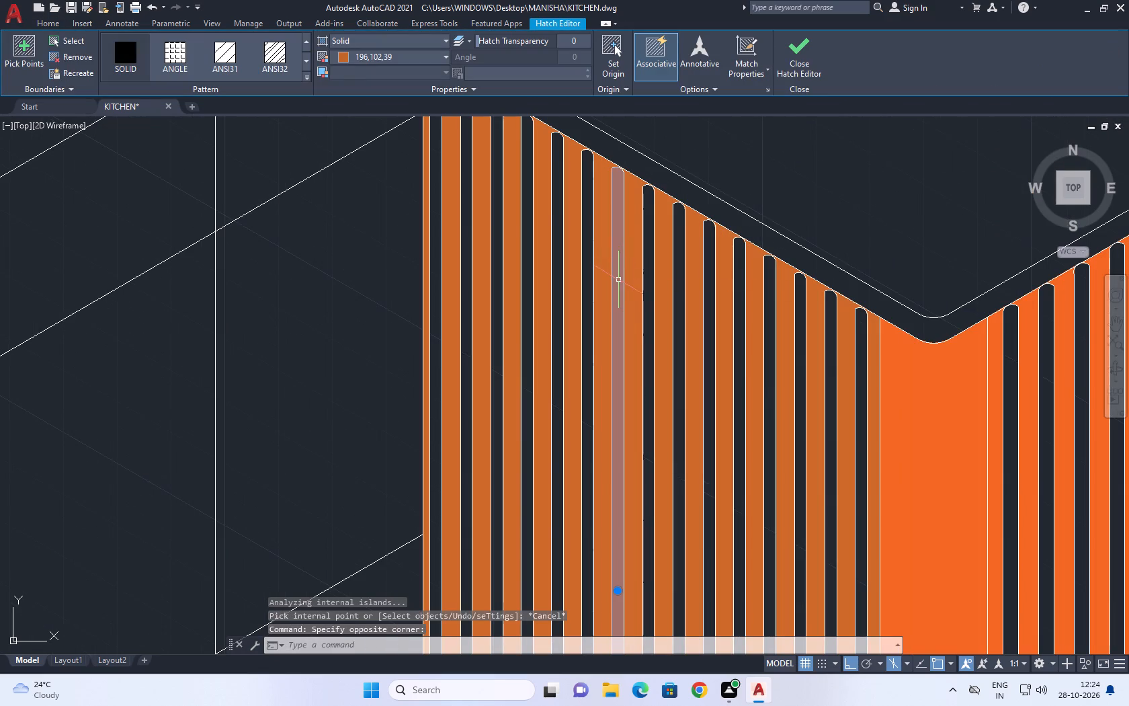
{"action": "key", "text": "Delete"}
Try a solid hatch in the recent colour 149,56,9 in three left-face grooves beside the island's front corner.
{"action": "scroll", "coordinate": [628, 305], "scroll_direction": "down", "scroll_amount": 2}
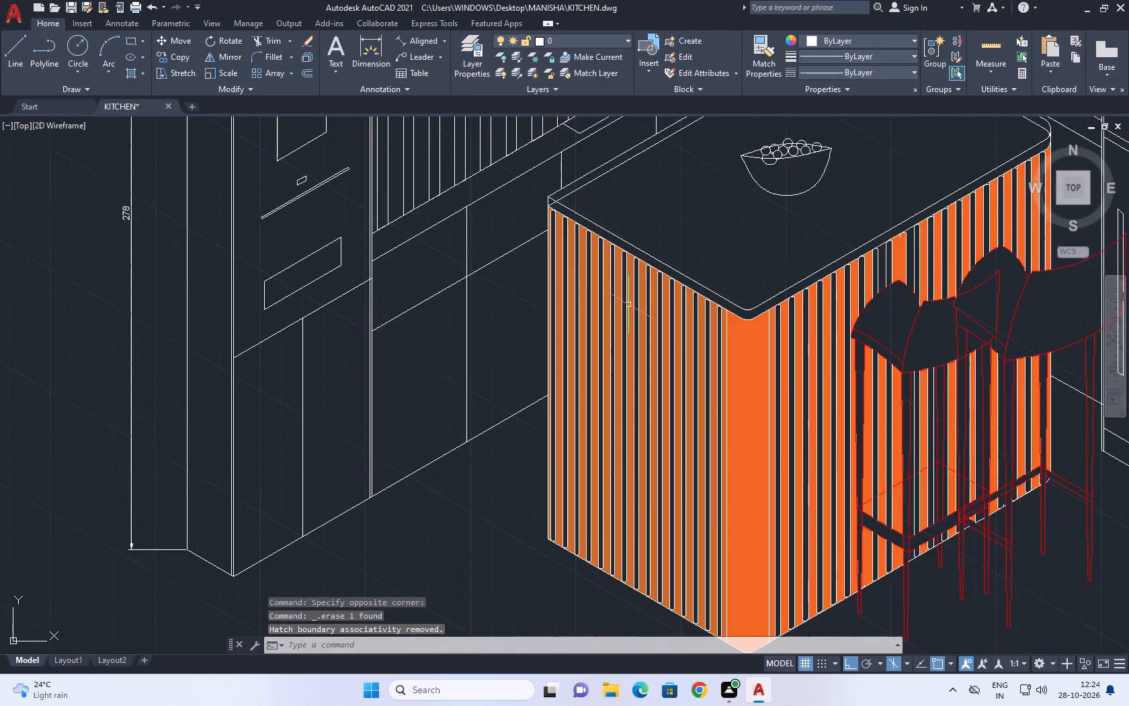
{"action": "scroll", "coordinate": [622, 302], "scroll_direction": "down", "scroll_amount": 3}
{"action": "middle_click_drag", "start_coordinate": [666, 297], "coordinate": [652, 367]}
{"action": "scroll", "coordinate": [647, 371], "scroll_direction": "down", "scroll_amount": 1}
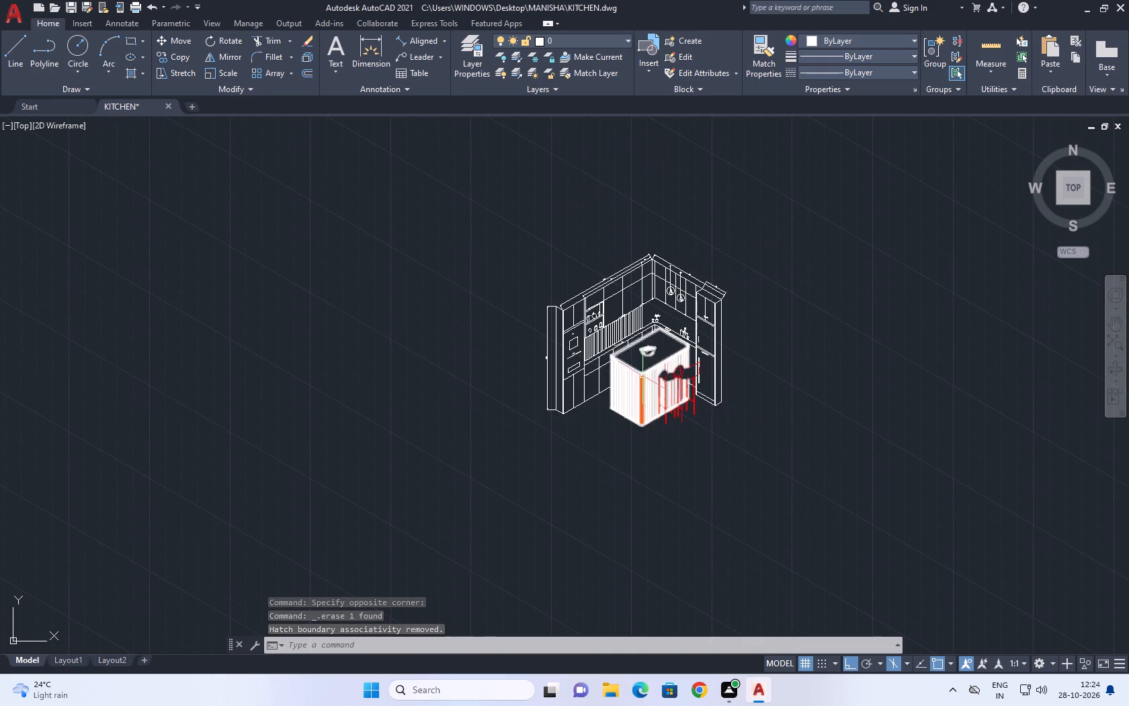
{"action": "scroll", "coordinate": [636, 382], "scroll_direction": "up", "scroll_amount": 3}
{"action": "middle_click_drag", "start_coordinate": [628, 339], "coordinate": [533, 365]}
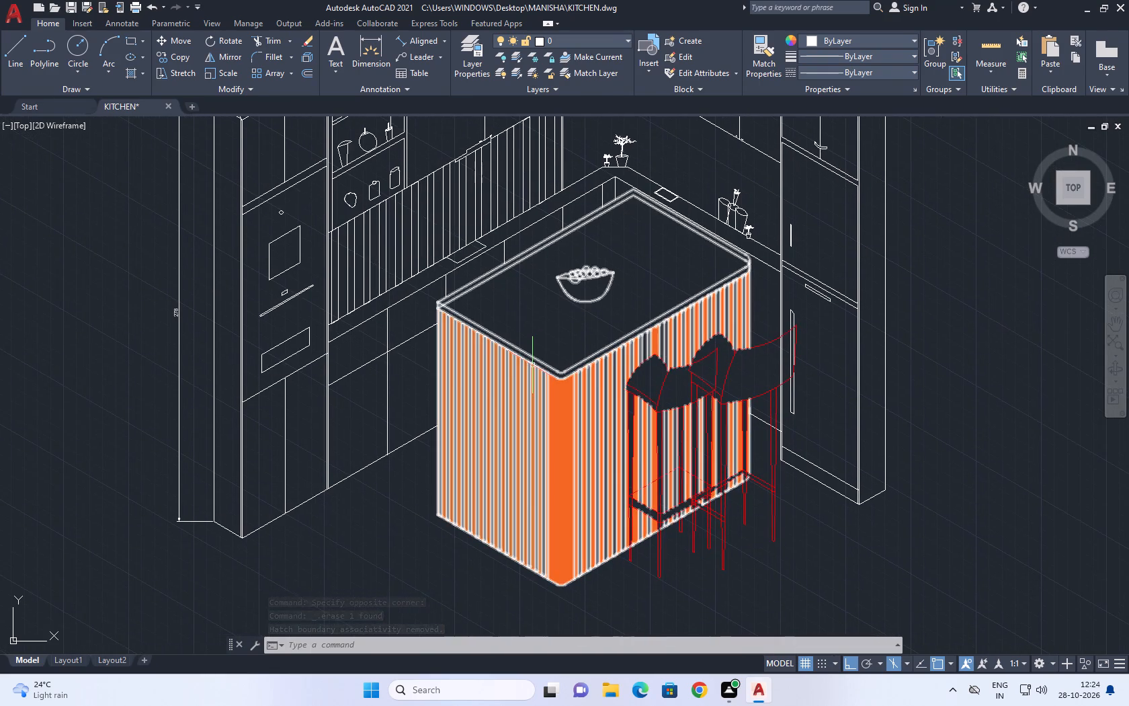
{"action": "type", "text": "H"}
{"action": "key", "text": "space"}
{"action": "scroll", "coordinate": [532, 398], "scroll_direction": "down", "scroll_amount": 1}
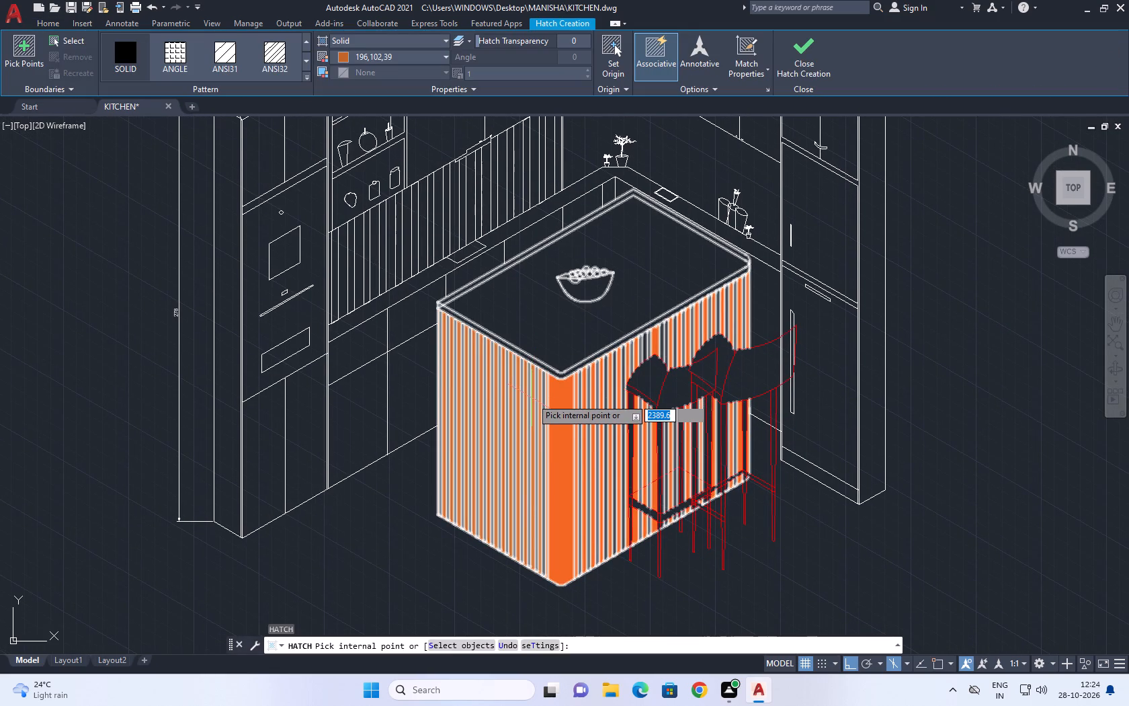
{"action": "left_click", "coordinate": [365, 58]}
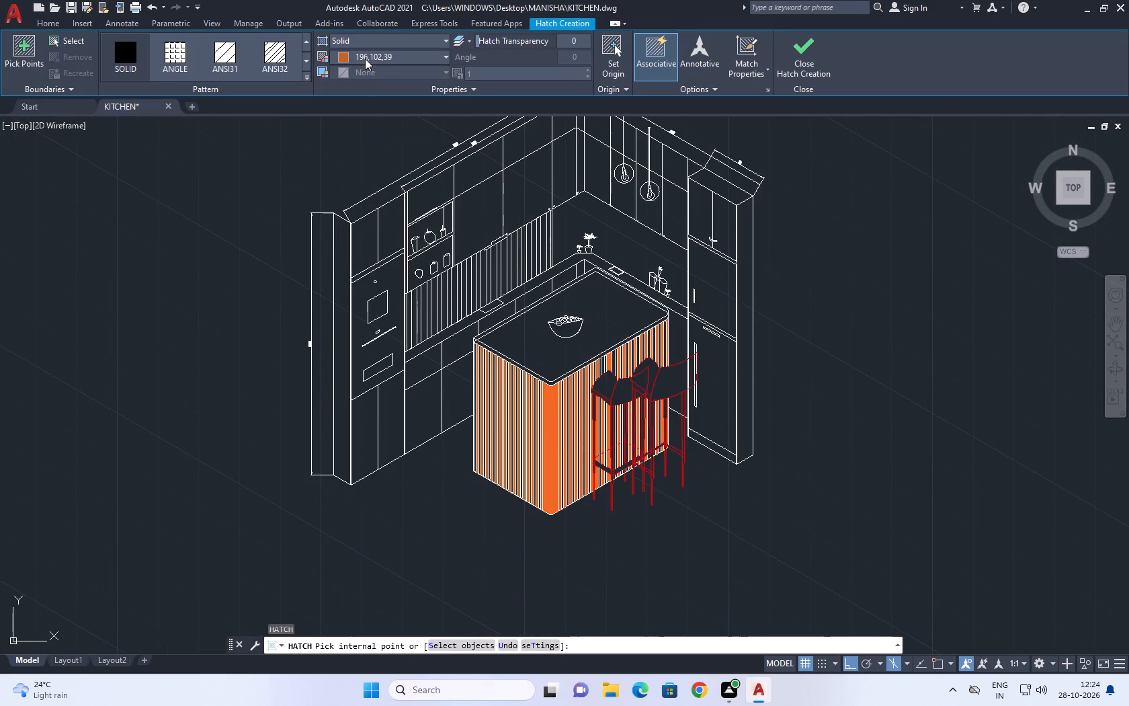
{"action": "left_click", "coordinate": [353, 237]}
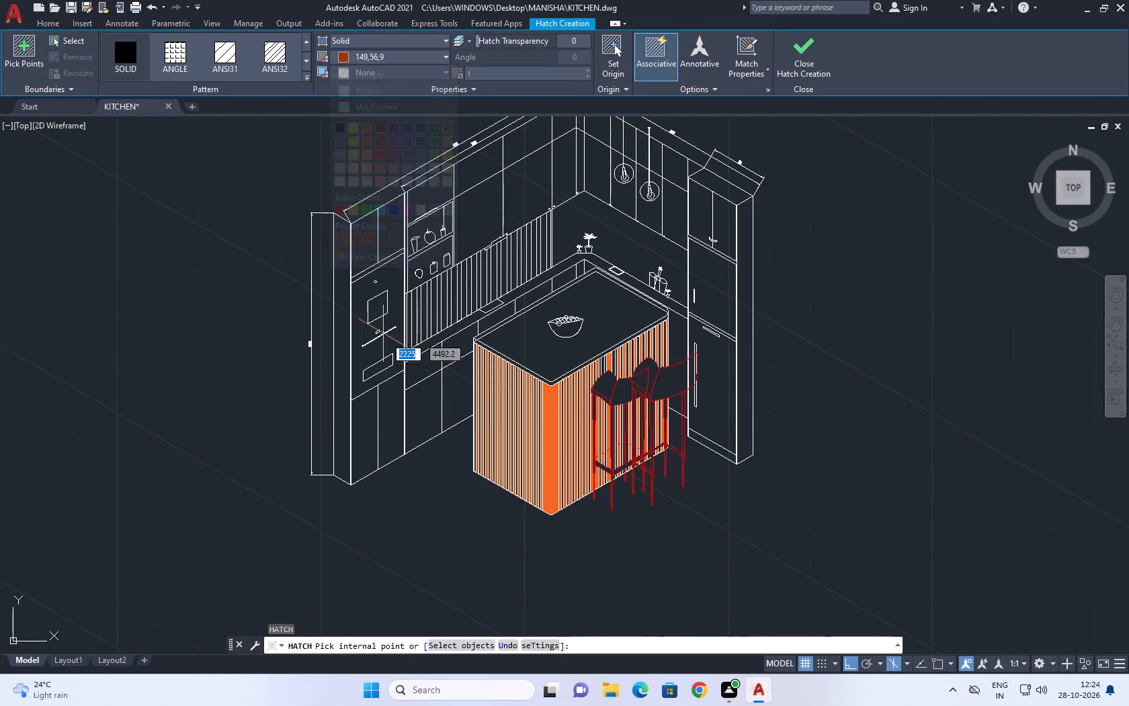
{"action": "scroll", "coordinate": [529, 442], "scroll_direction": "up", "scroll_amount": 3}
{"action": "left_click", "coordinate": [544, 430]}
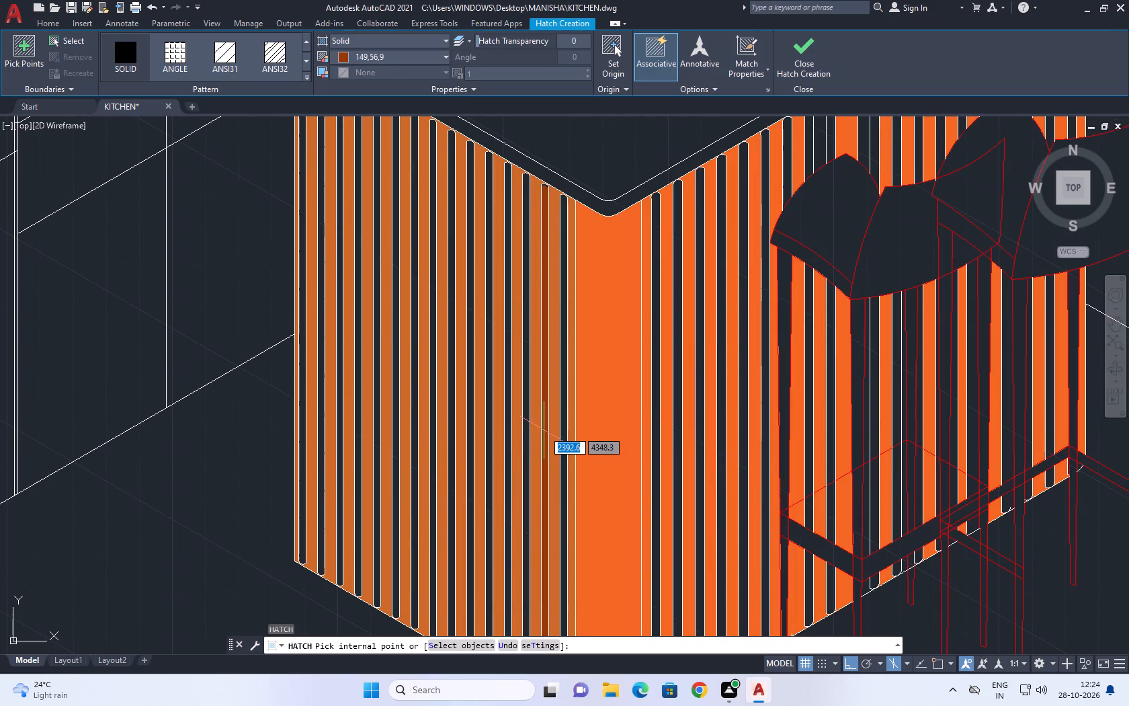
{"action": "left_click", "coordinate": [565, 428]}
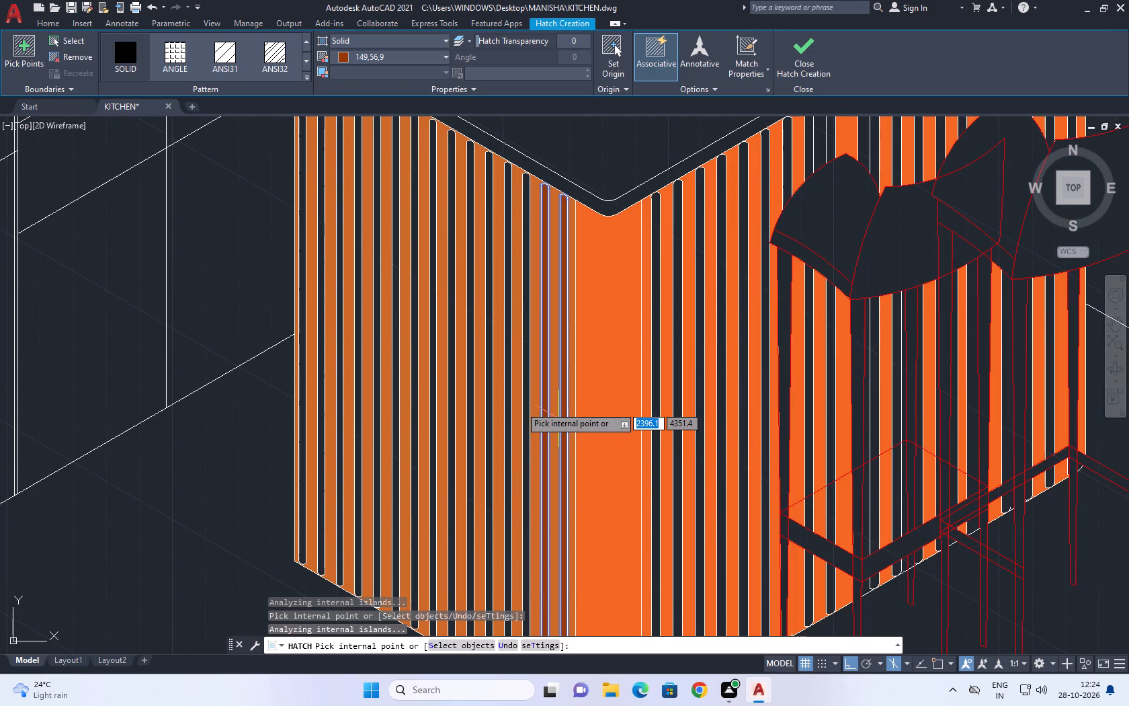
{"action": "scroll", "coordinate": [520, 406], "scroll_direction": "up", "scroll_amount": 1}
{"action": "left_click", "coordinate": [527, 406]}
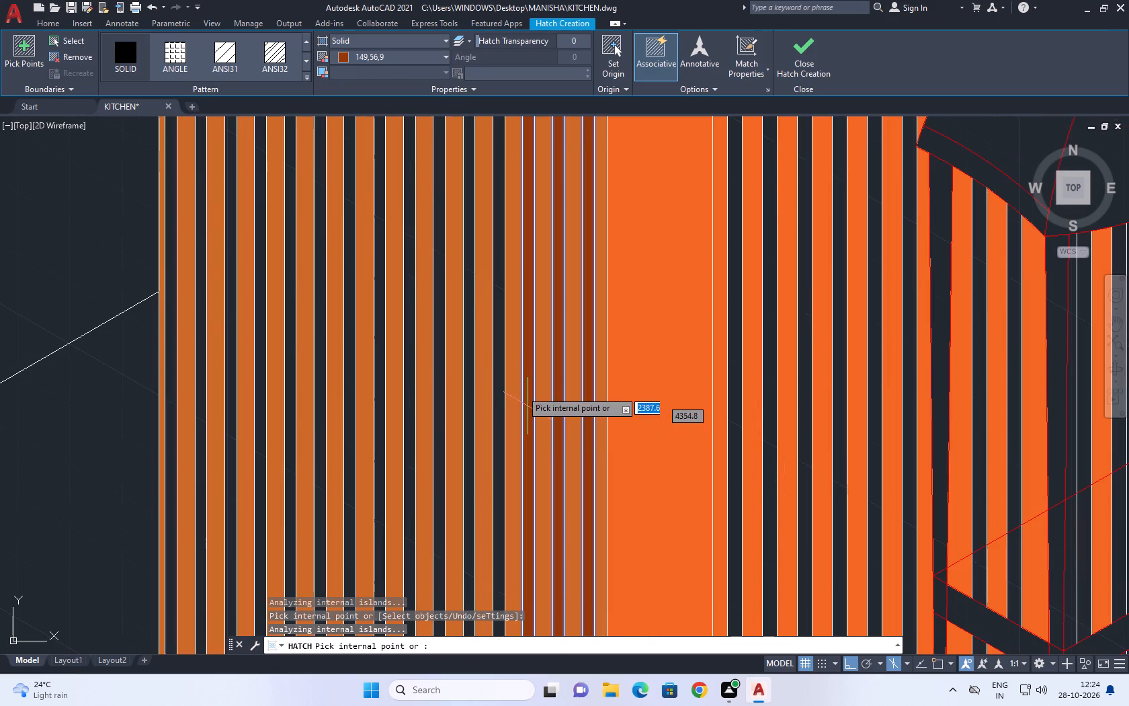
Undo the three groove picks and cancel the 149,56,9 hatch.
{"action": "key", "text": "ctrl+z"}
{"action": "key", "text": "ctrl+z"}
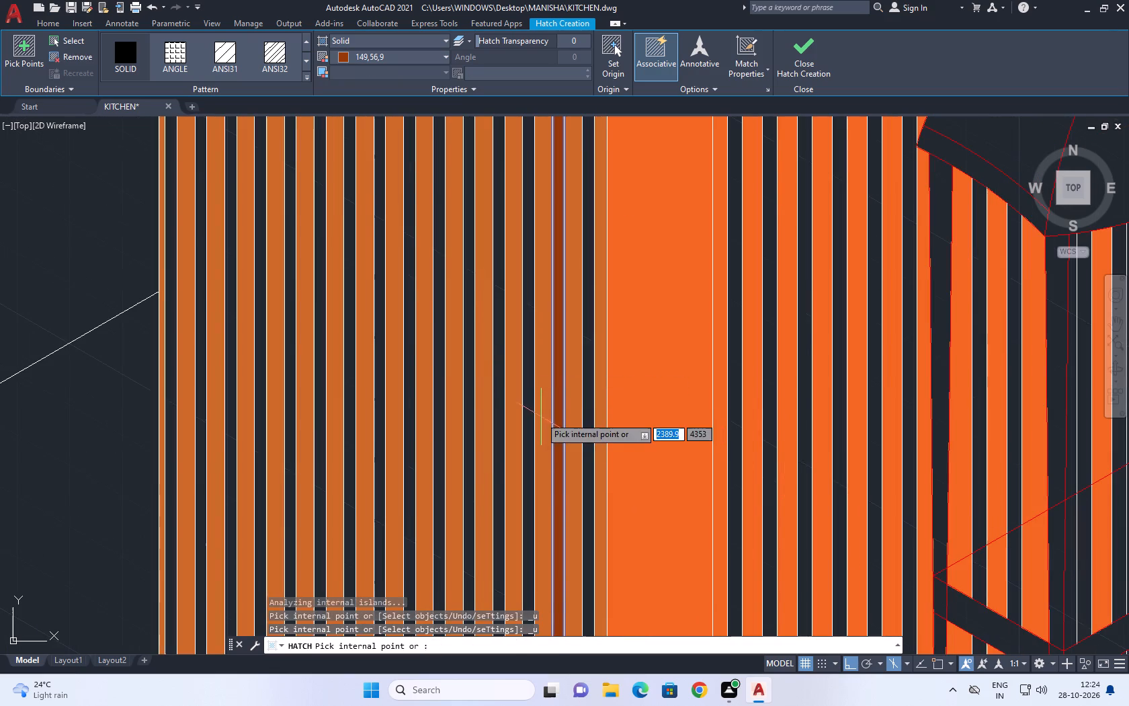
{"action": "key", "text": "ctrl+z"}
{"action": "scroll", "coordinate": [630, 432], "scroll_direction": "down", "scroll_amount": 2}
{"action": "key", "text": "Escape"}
Begin a new solid hatch with its colour set to the recent colour 196,102,39.
{"action": "scroll", "coordinate": [630, 432], "scroll_direction": "down", "scroll_amount": 3}
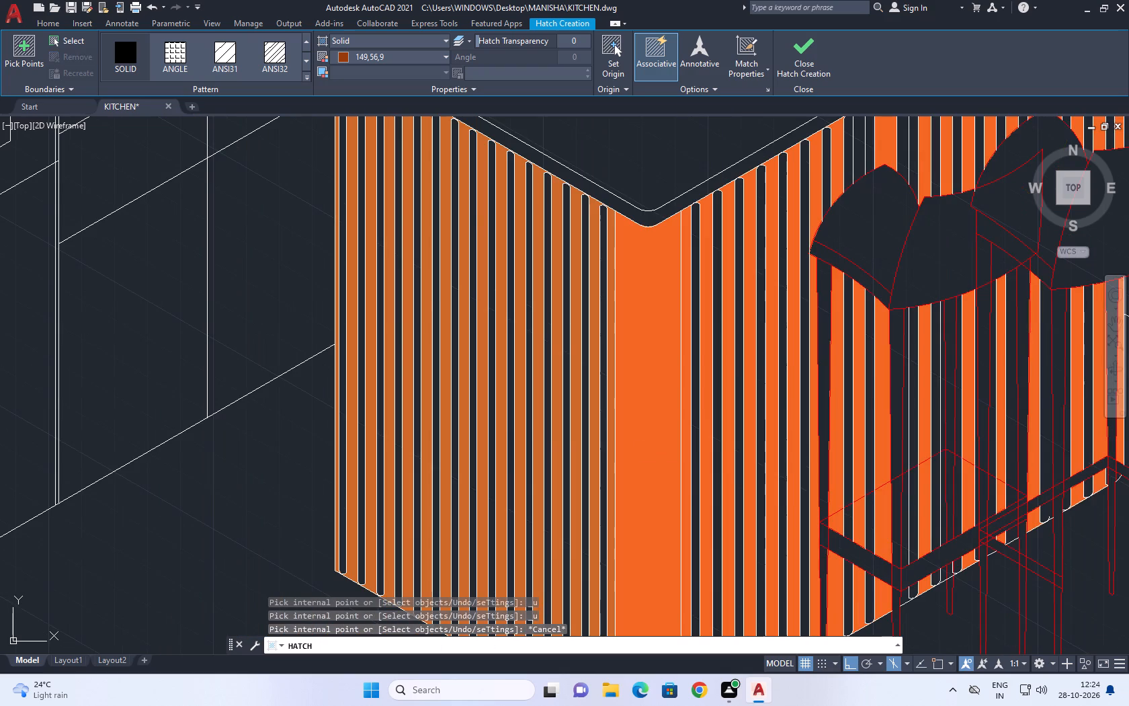
{"action": "scroll", "coordinate": [608, 420], "scroll_direction": "down", "scroll_amount": 4}
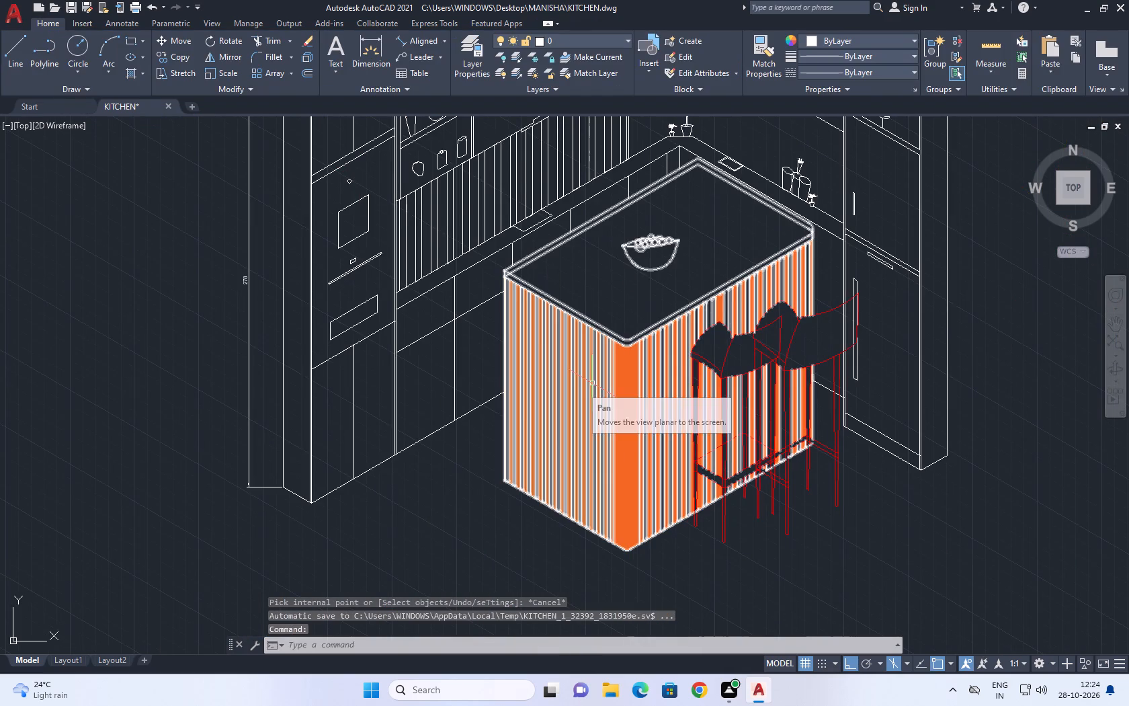
{"action": "key", "text": "h"}
{"action": "key", "text": "space"}
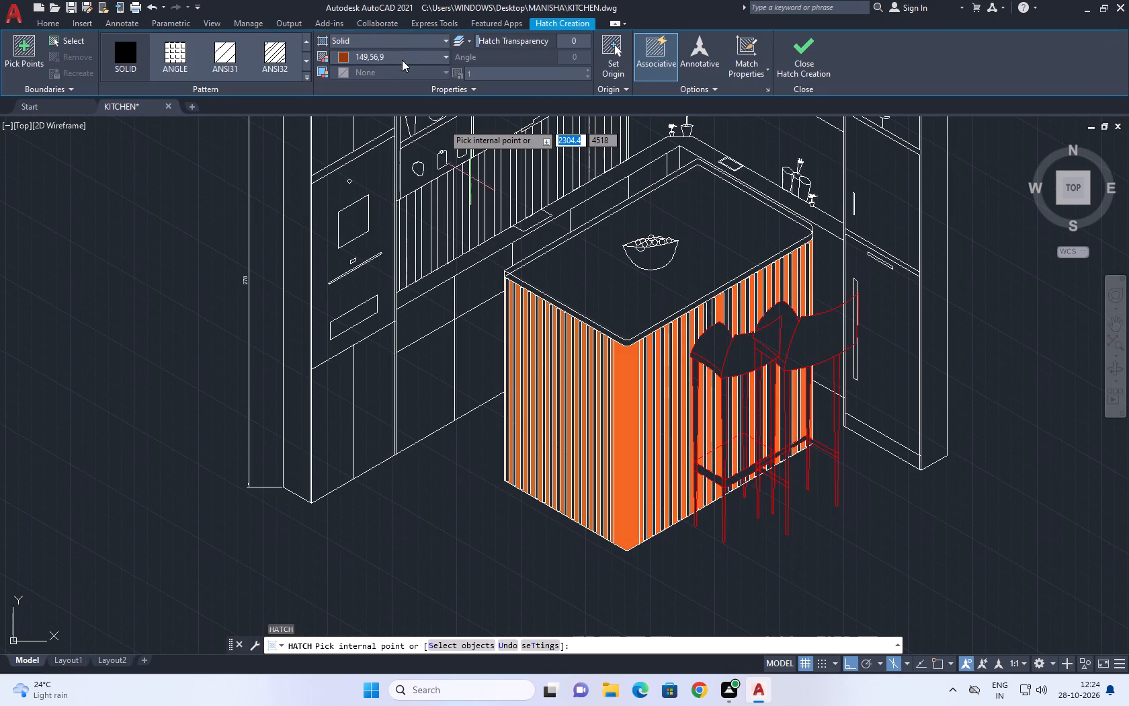
{"action": "left_click", "coordinate": [402, 60]}
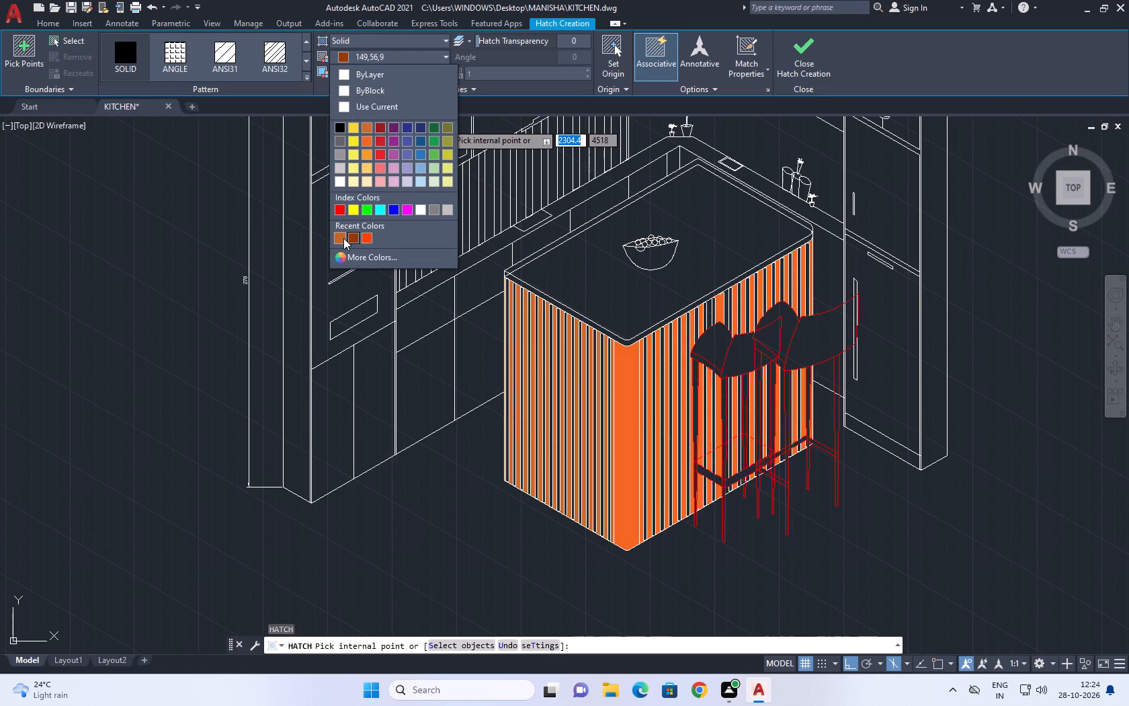
{"action": "left_click", "coordinate": [343, 238]}
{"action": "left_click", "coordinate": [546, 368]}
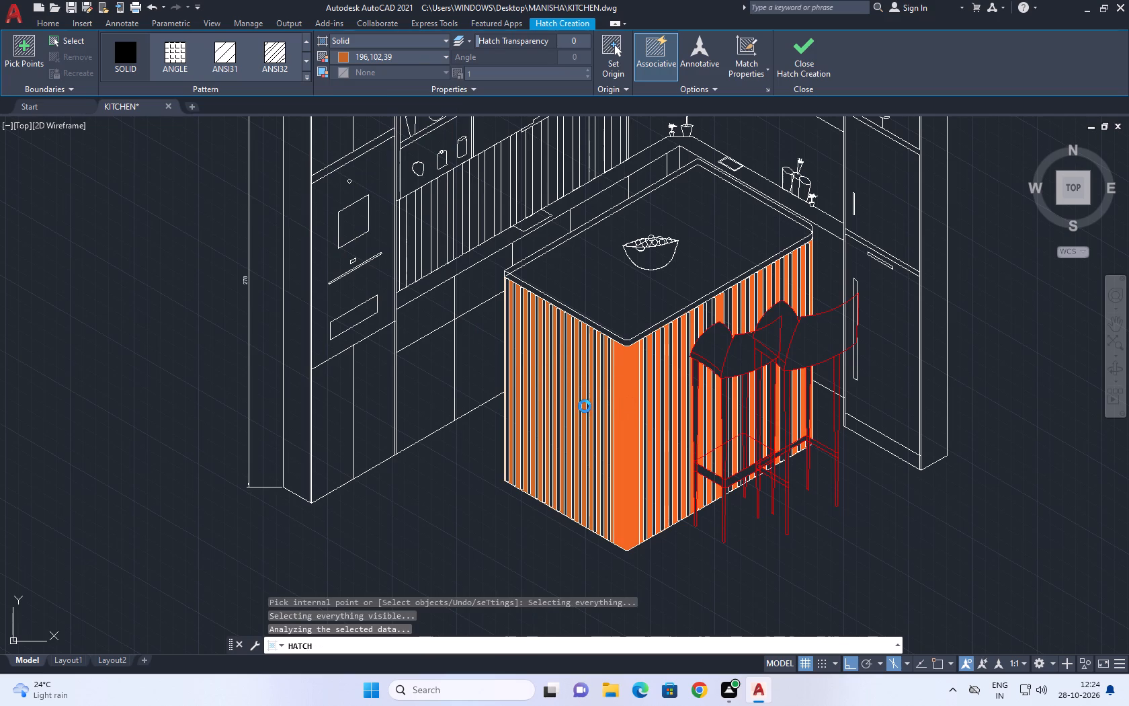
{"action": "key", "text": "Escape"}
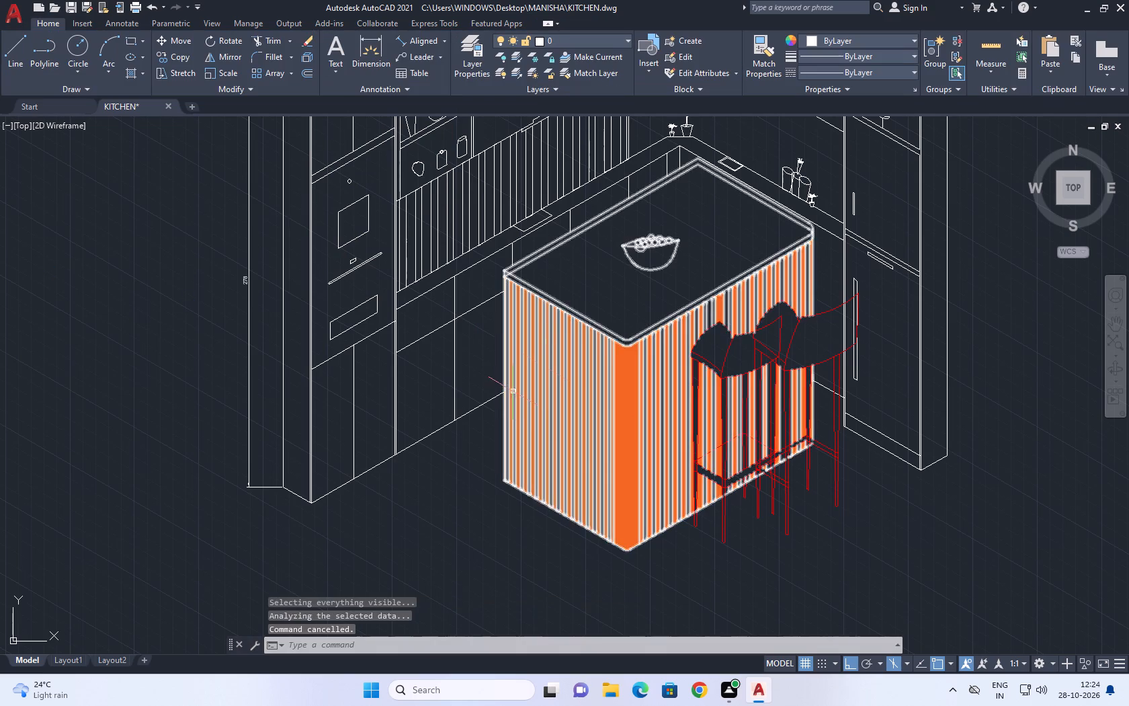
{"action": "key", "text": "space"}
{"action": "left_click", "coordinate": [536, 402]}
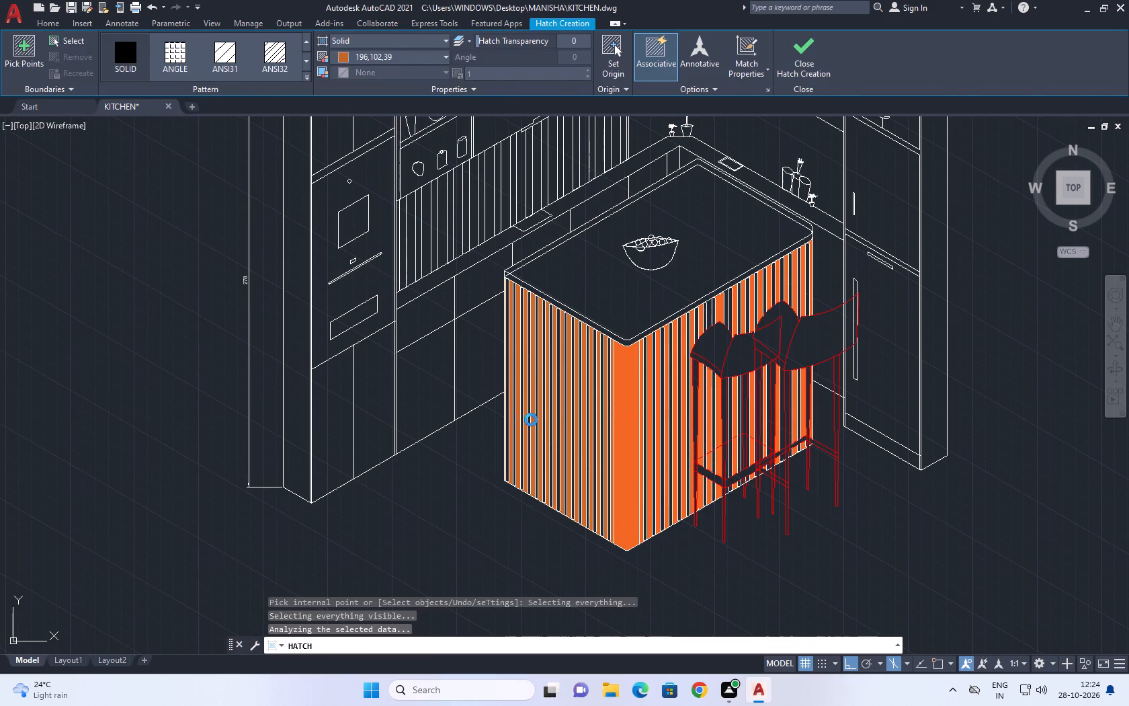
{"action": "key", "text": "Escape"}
Fill one groove in the rear half of the island's left slatted face with a solid hatch in 196,102,39.
{"action": "scroll", "coordinate": [541, 423], "scroll_direction": "up", "scroll_amount": 1}
{"action": "key", "text": "space"}
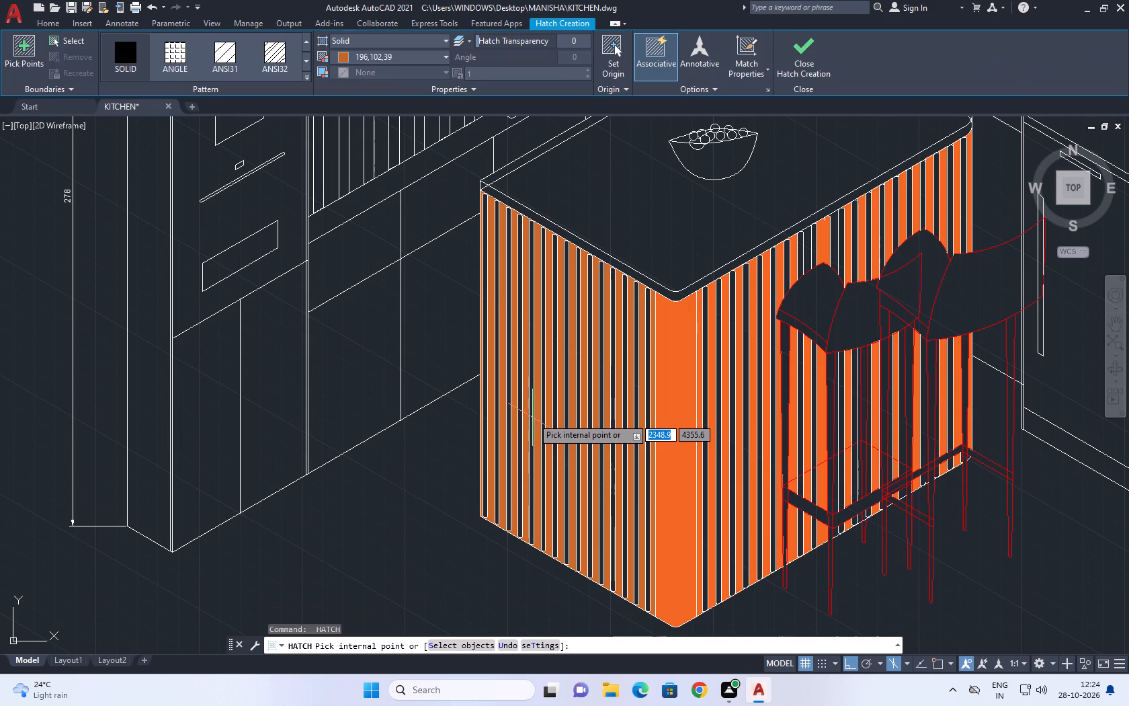
{"action": "left_click", "coordinate": [532, 418]}
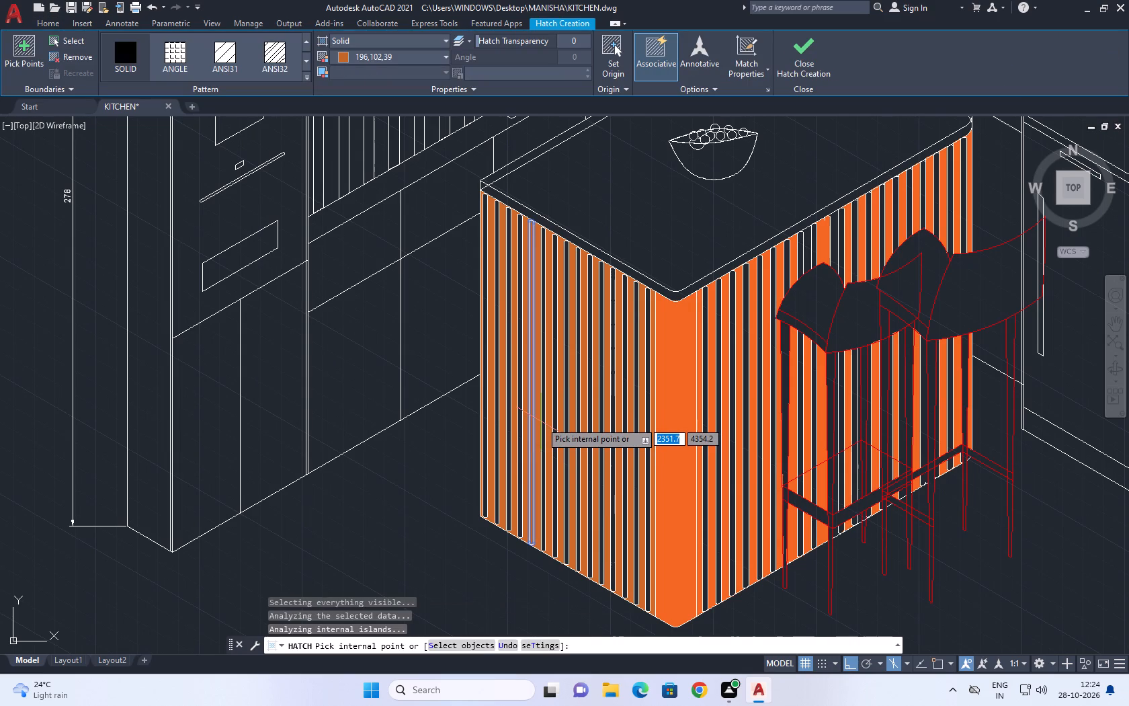
{"action": "key", "text": "Escape"}
Fill two adjacent grooves near the middle of the island's left slatted face with a solid 196,102,39 hatch.
{"action": "key", "text": "space"}
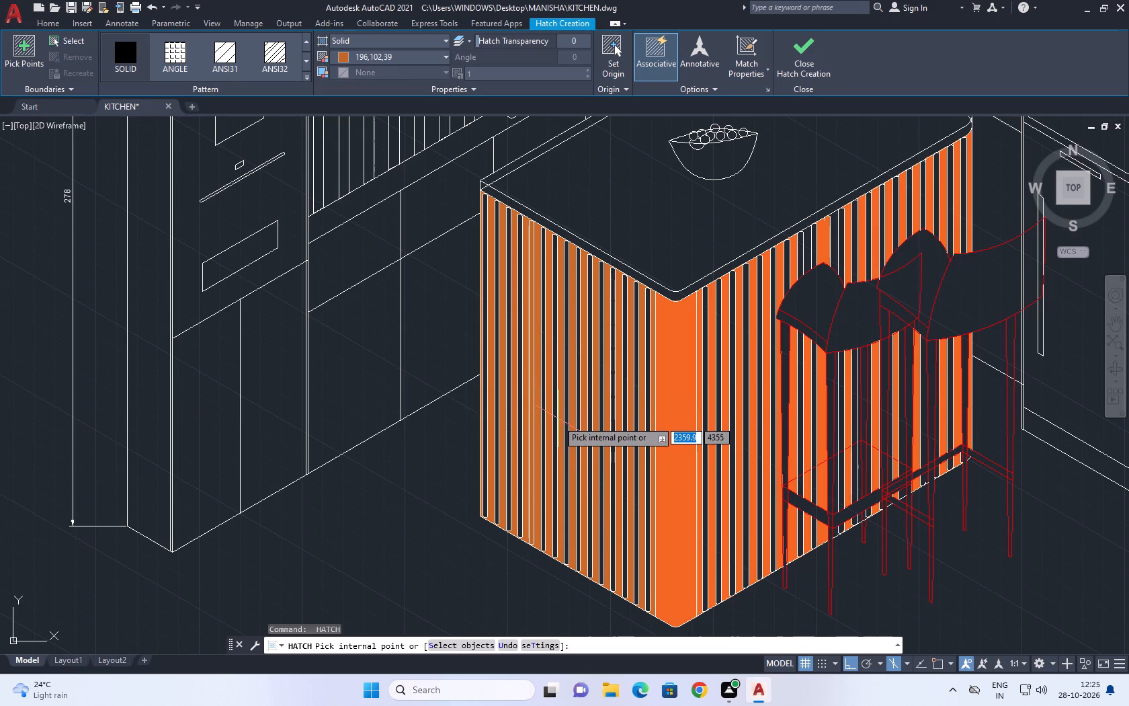
{"action": "left_click", "coordinate": [556, 466]}
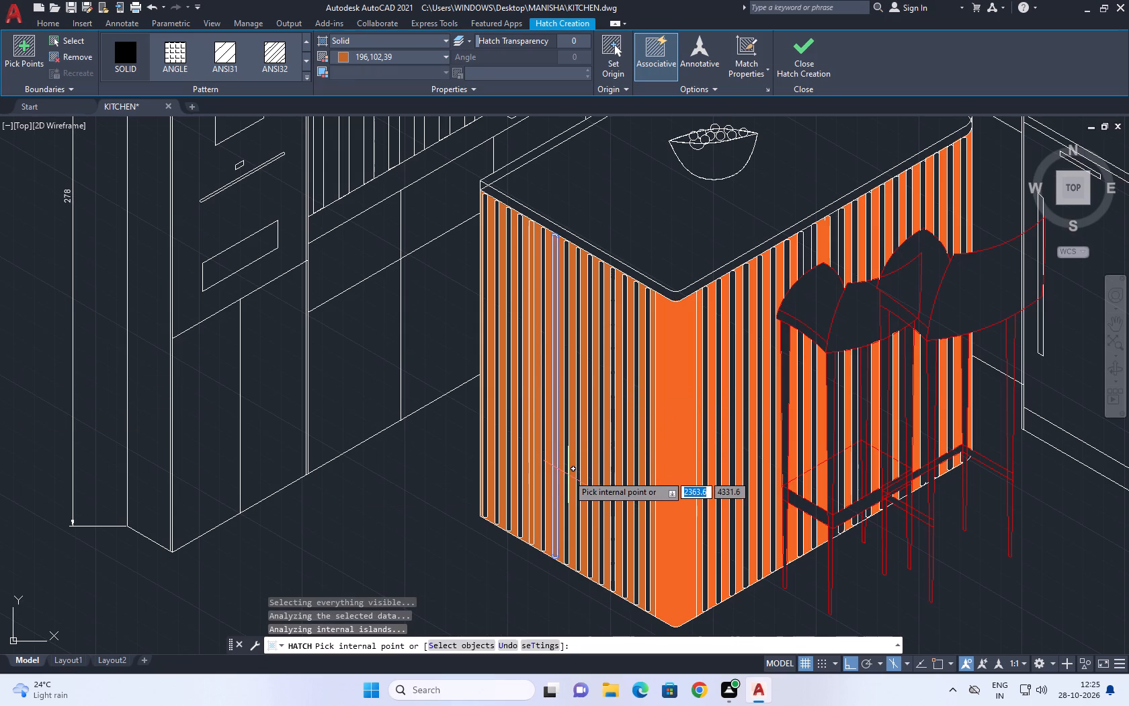
{"action": "left_click", "coordinate": [568, 475]}
{"action": "left_click", "coordinate": [565, 475]}
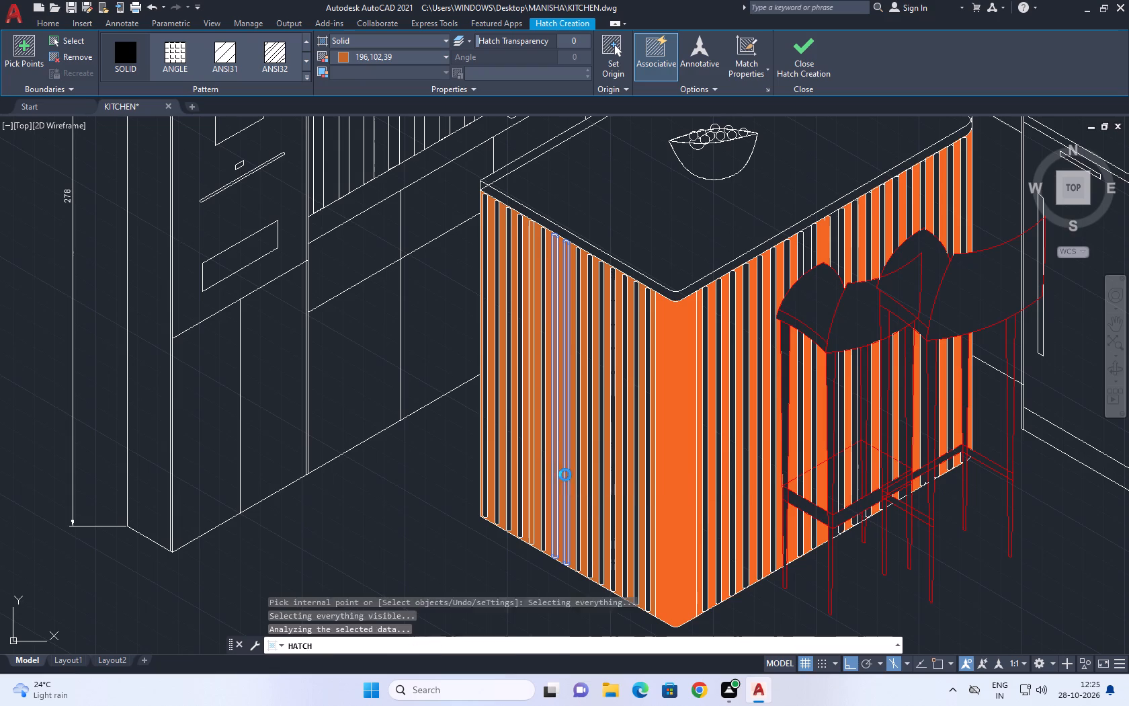
{"action": "left_click", "coordinate": [579, 484]}
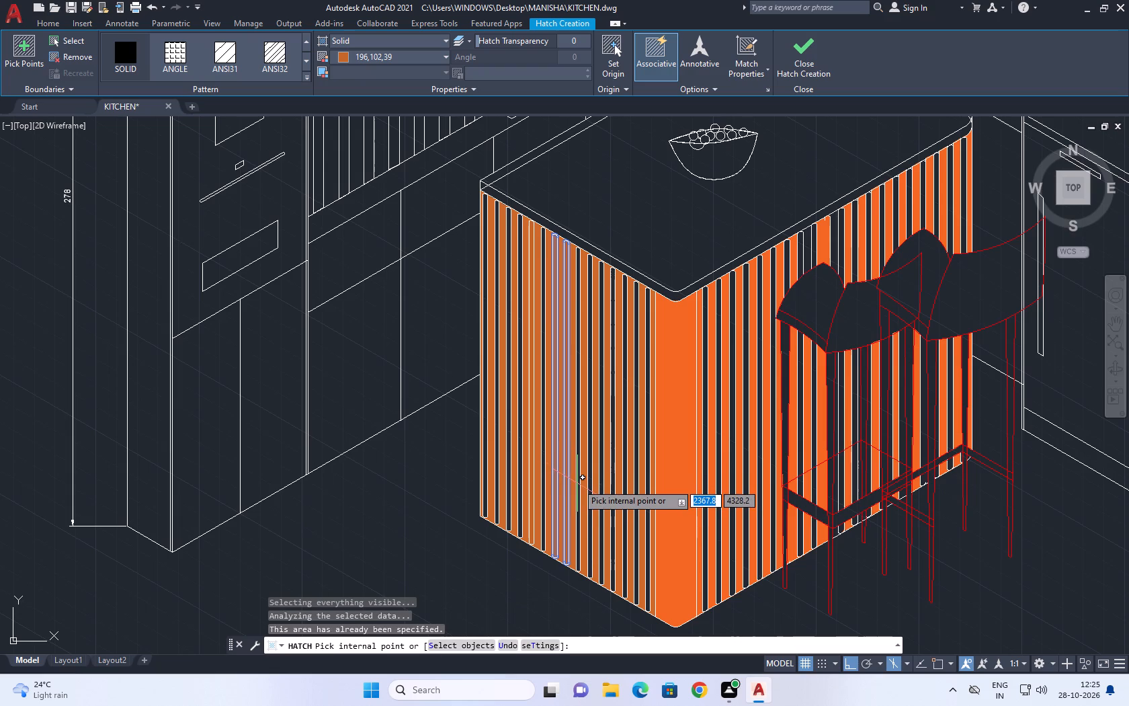
{"action": "left_click", "coordinate": [581, 488]}
{"action": "left_click", "coordinate": [583, 494]}
{"action": "triple_click", "coordinate": [583, 496]}
{"action": "key", "text": "Escape"}
{"action": "key", "text": "space"}
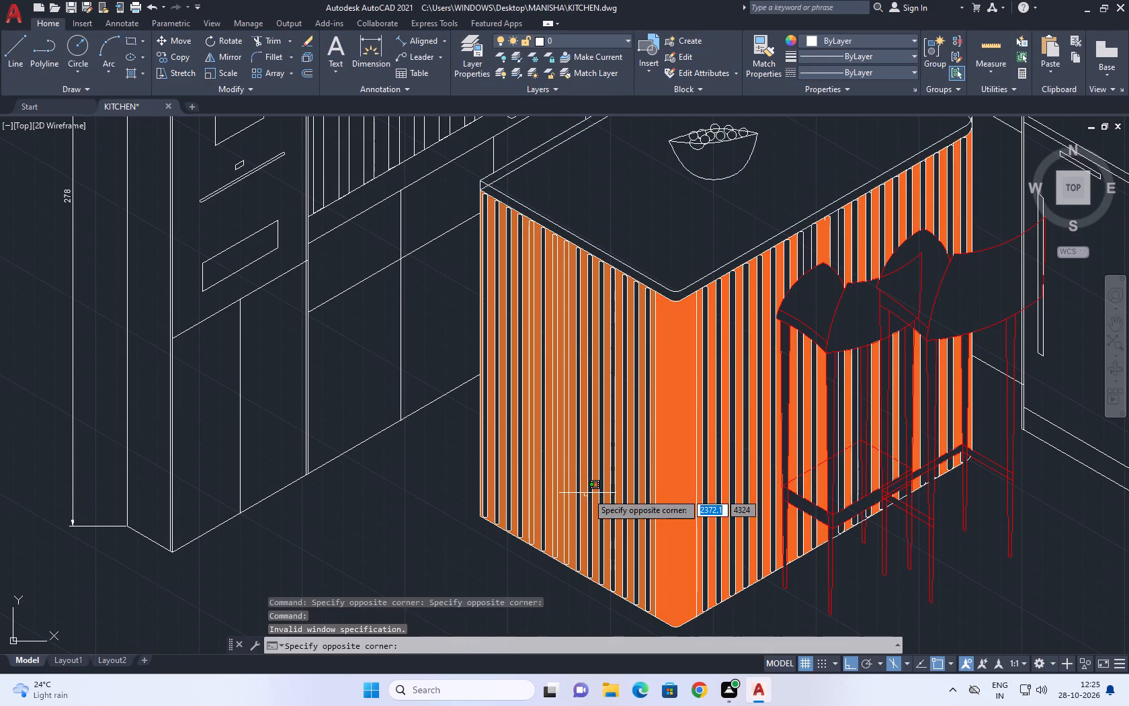
{"action": "key", "text": "Escape"}
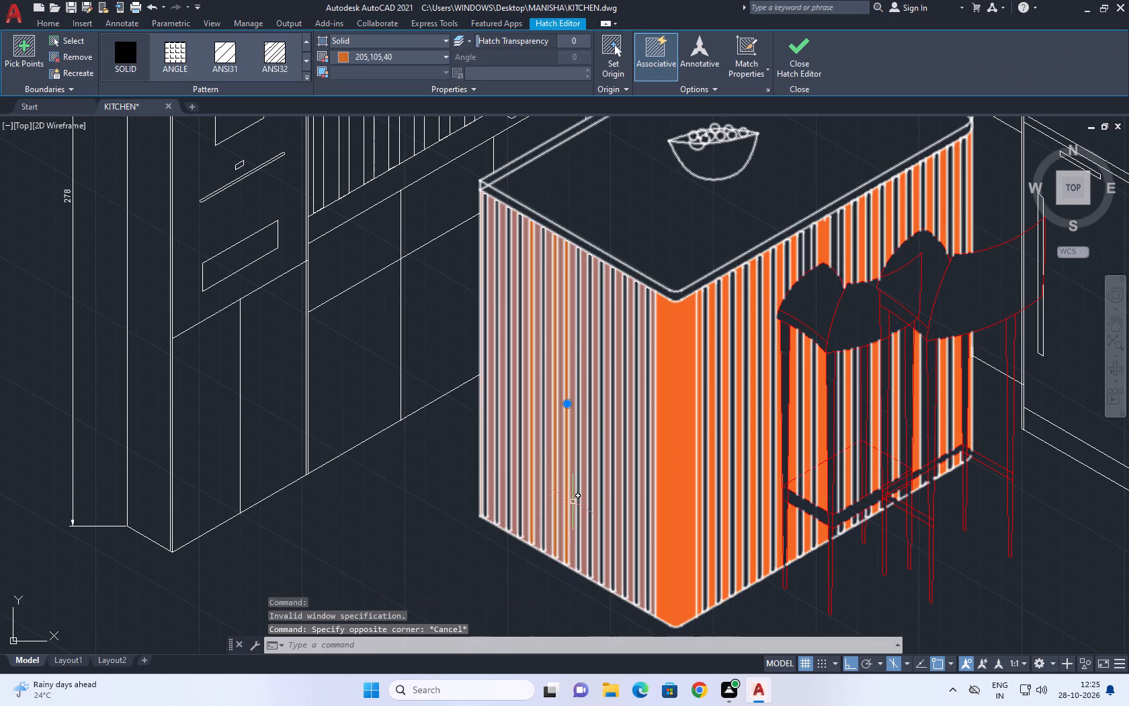
{"action": "key", "text": "Escape"}
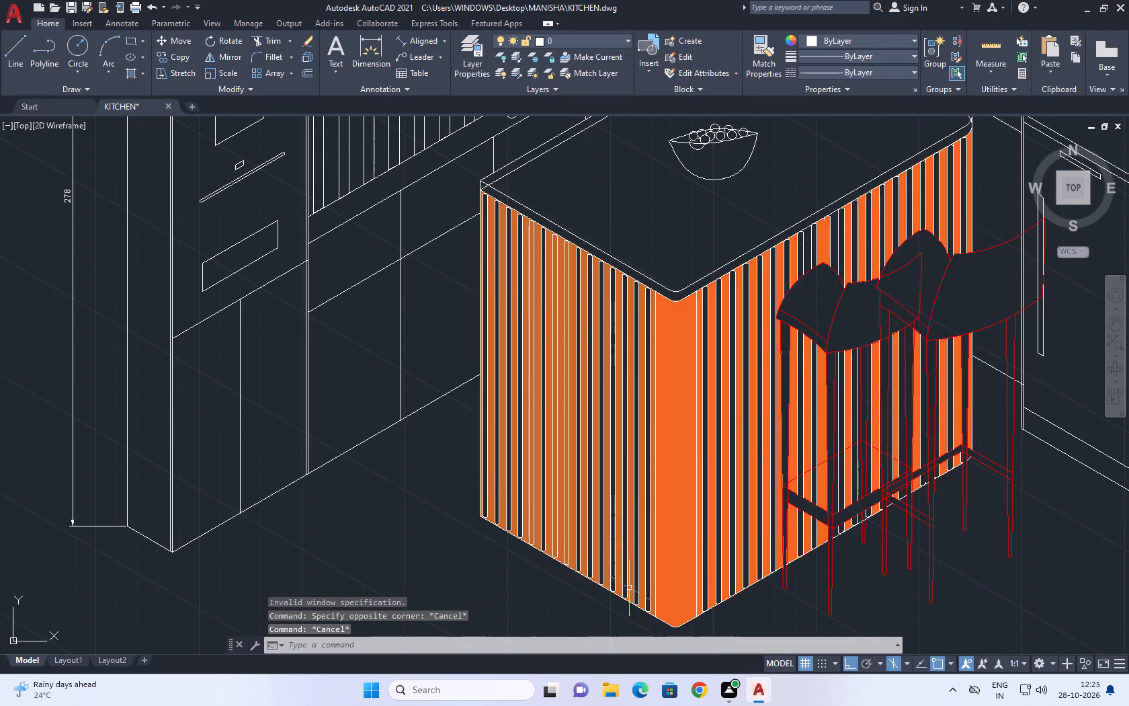
Fill the skipped groove between the coloured ones and another nearer the front corner of the left face with solid 196,102,39.
{"action": "key", "text": "h"}
{"action": "key", "text": "space"}
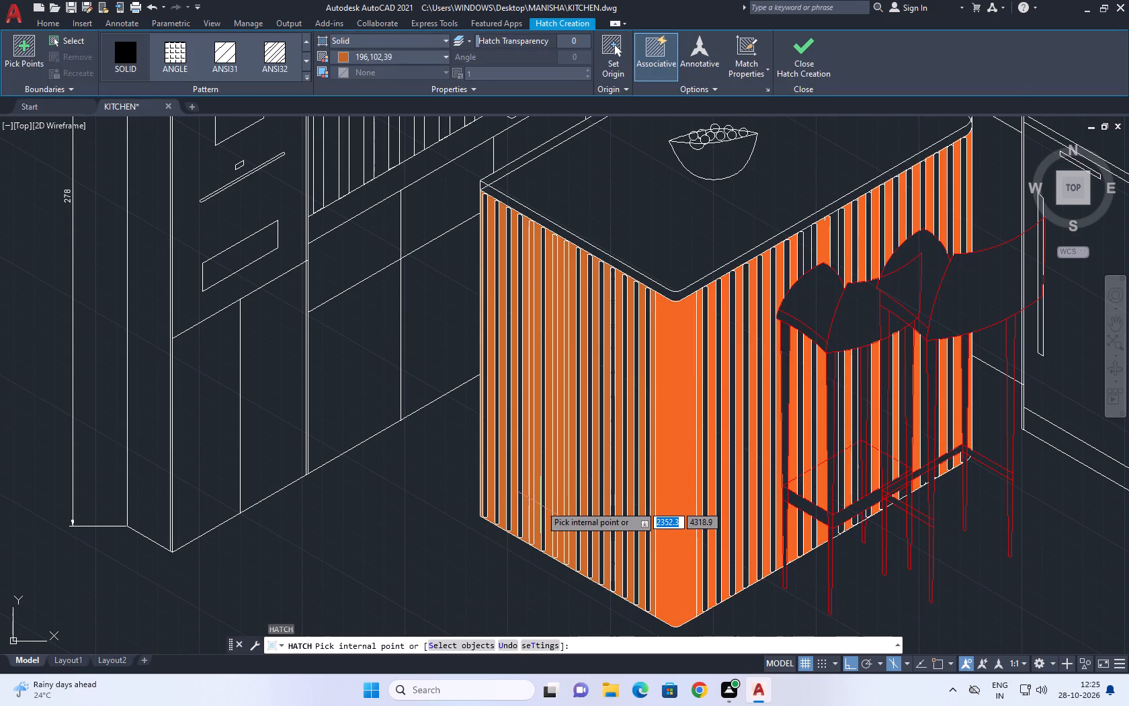
{"action": "left_click", "coordinate": [542, 519]}
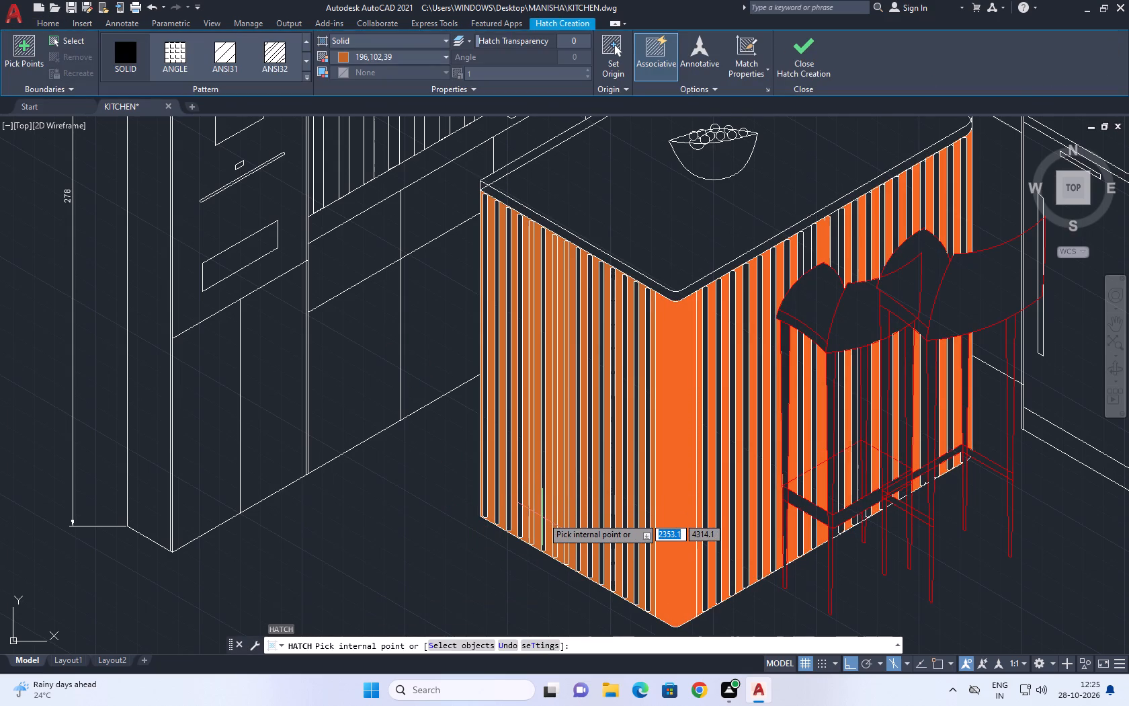
{"action": "left_click", "coordinate": [614, 307]}
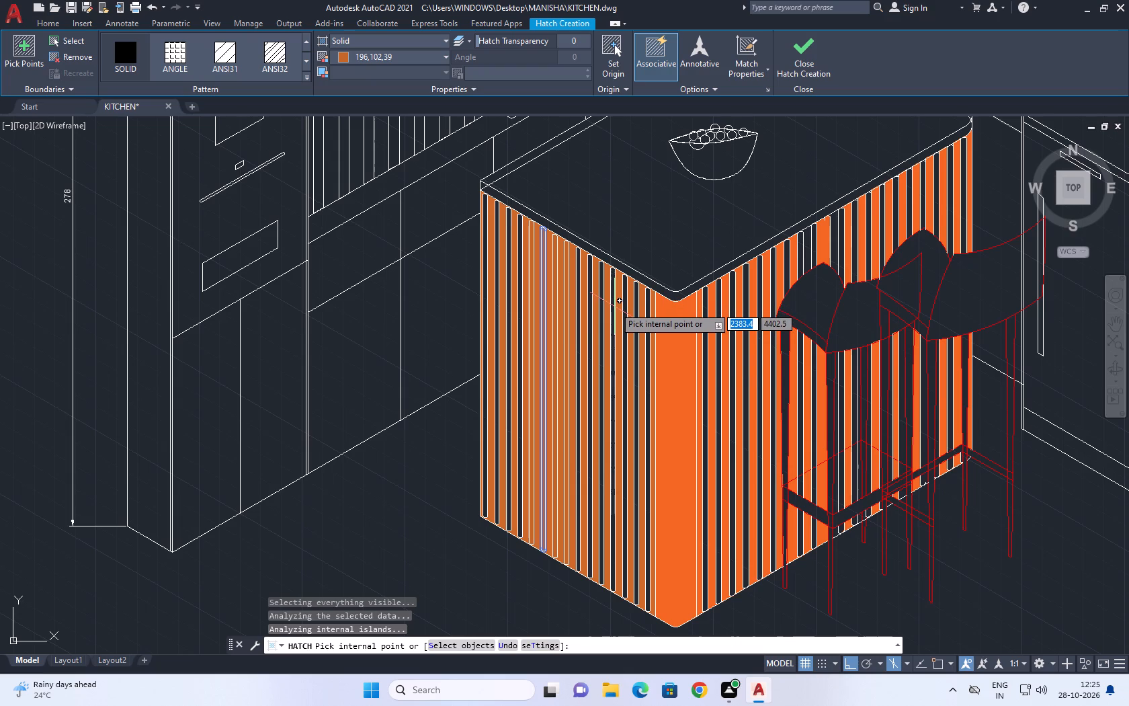
{"action": "left_click", "coordinate": [614, 352]}
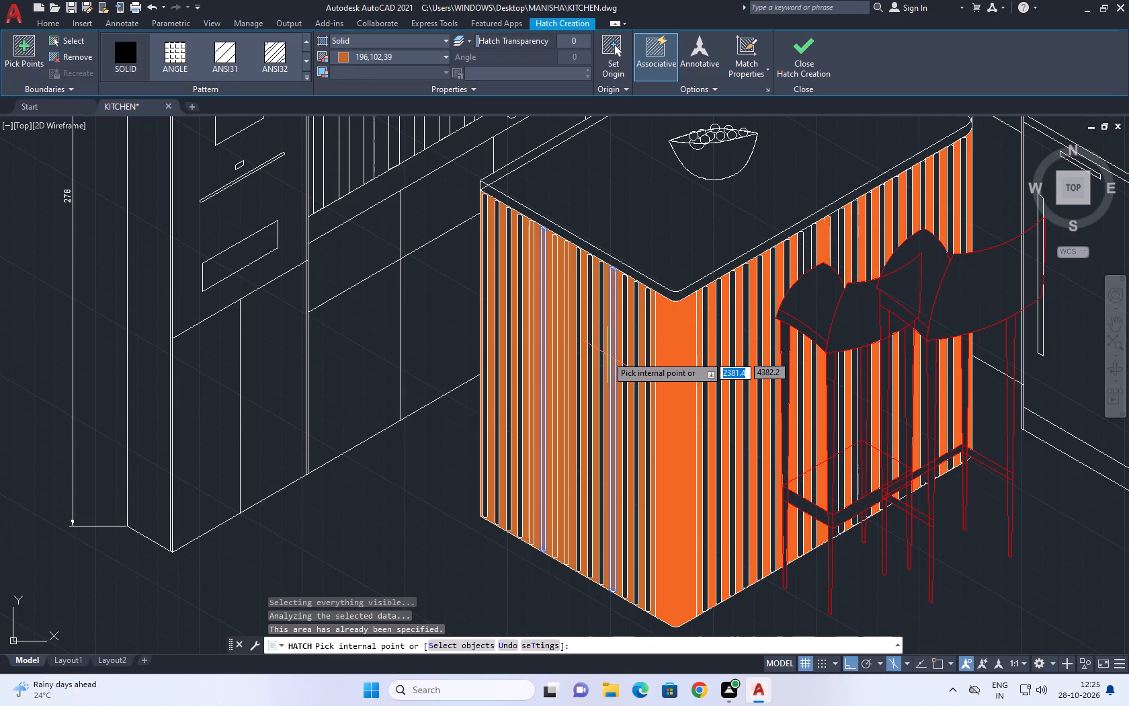
{"action": "key", "text": "Escape"}
{"action": "key", "text": "Escape"}
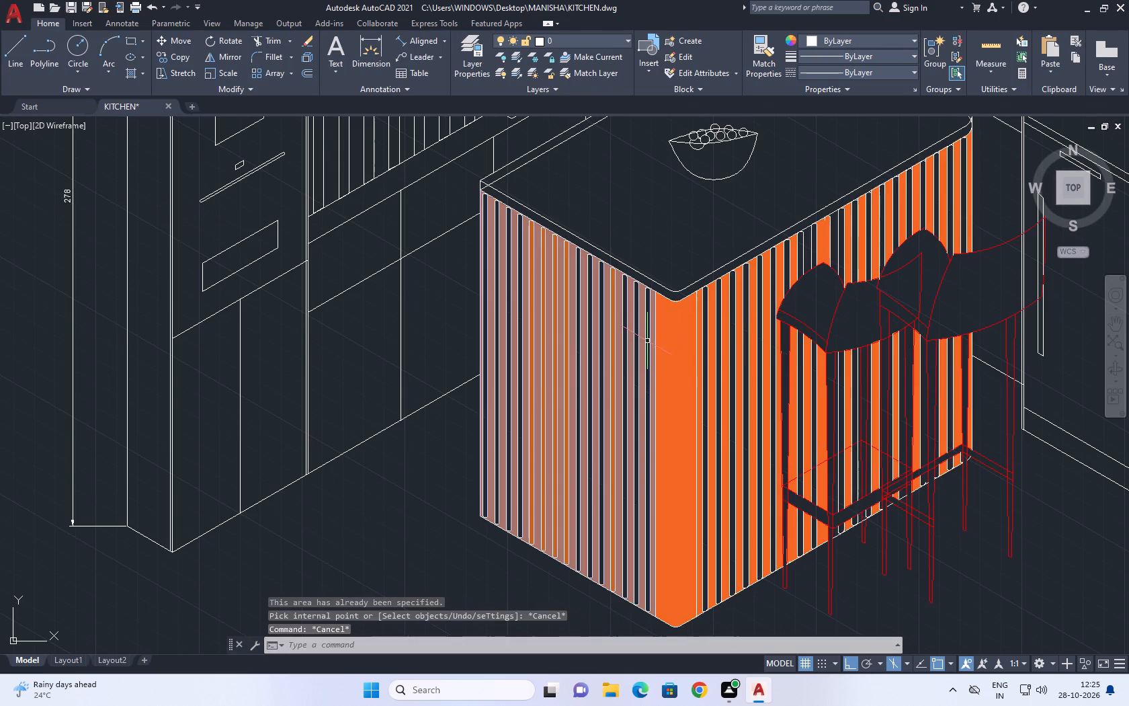
Fill two more neighbouring grooves just past the middle of the island's left face with solid 196,102,39 hatches.
{"action": "key", "text": "space"}
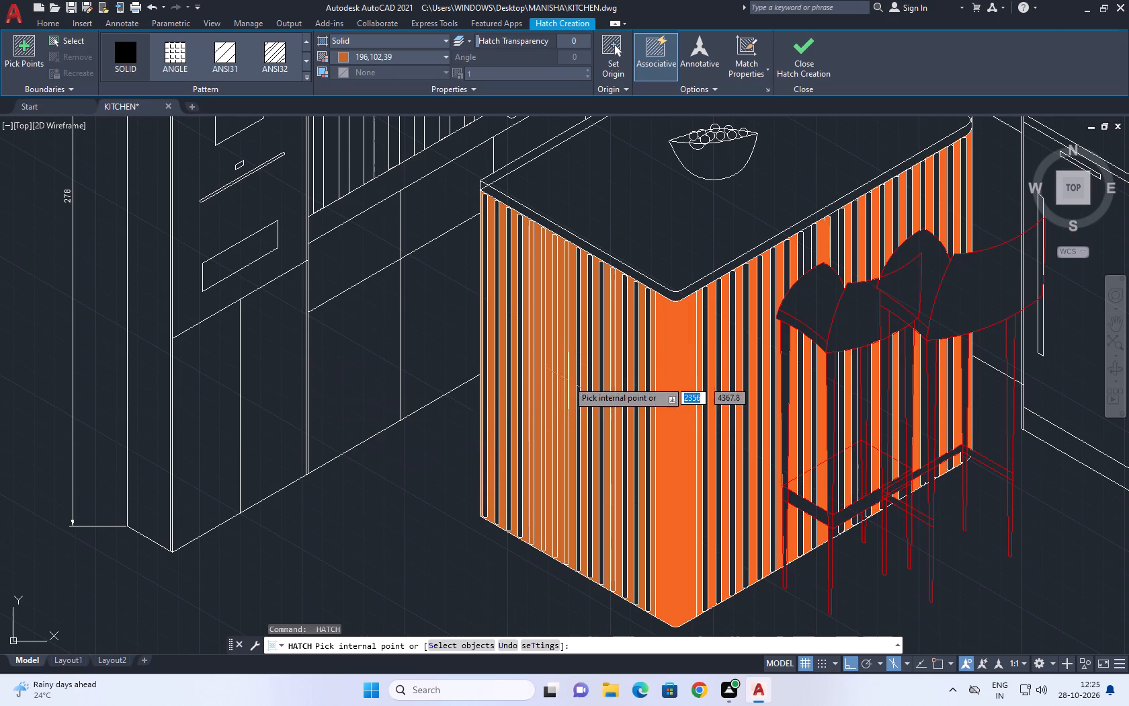
{"action": "left_click", "coordinate": [602, 407]}
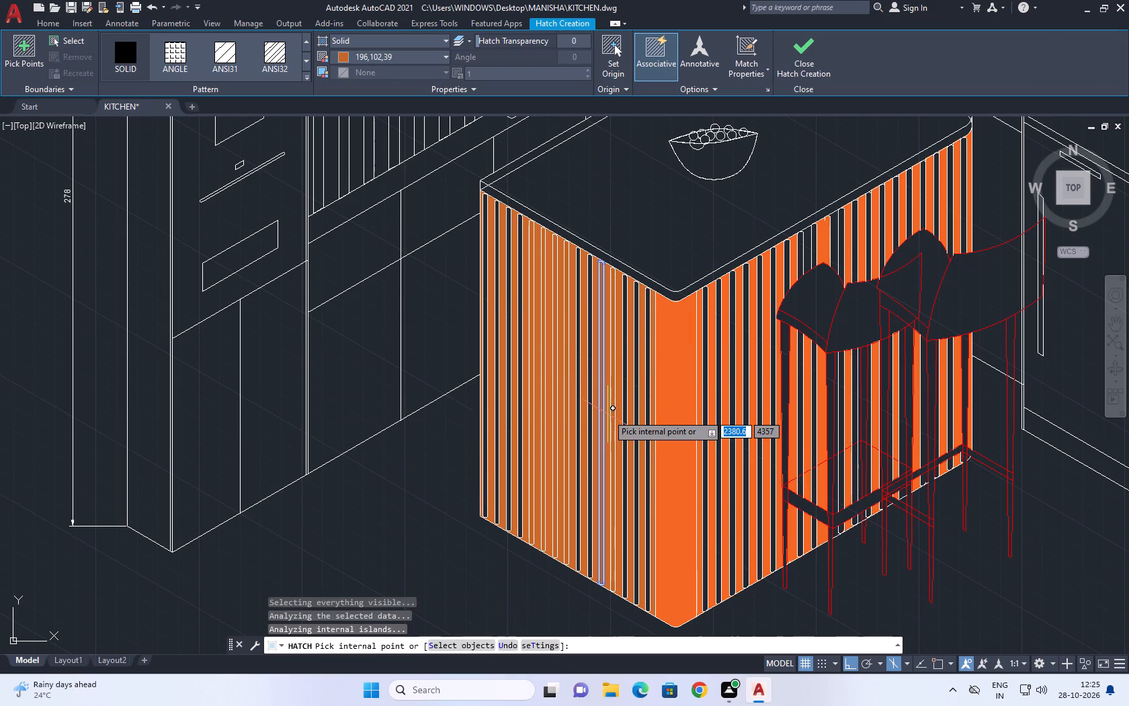
{"action": "key", "text": "Escape"}
{"action": "key", "text": "space"}
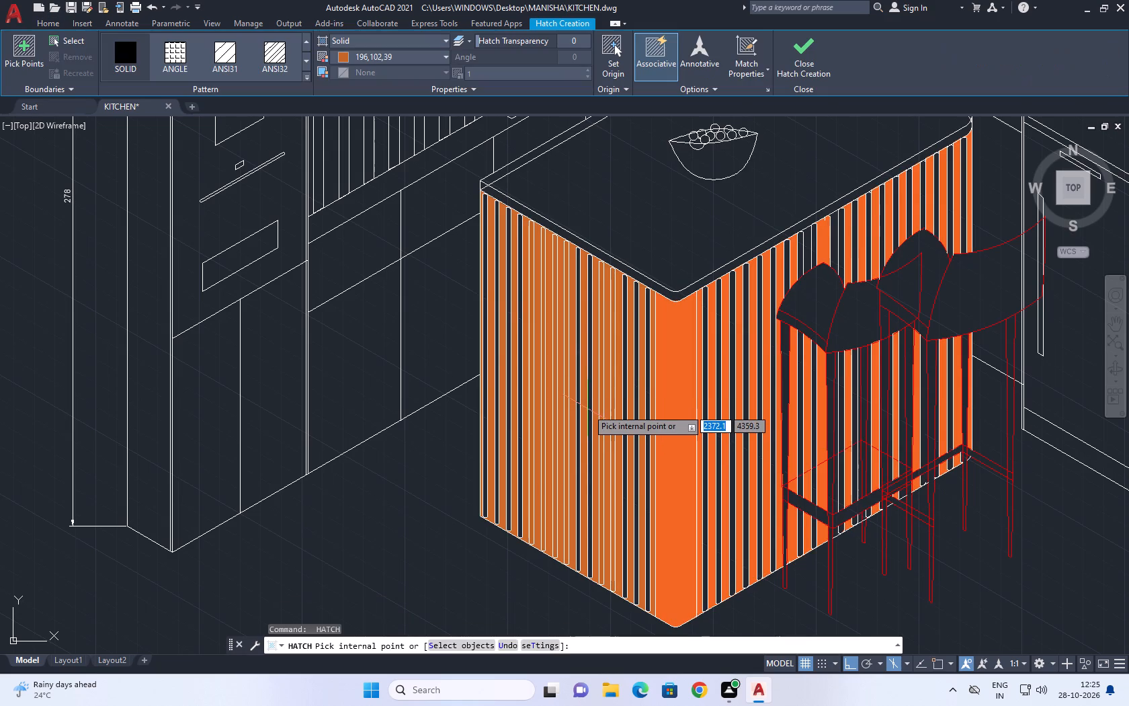
{"action": "left_click", "coordinate": [591, 407]}
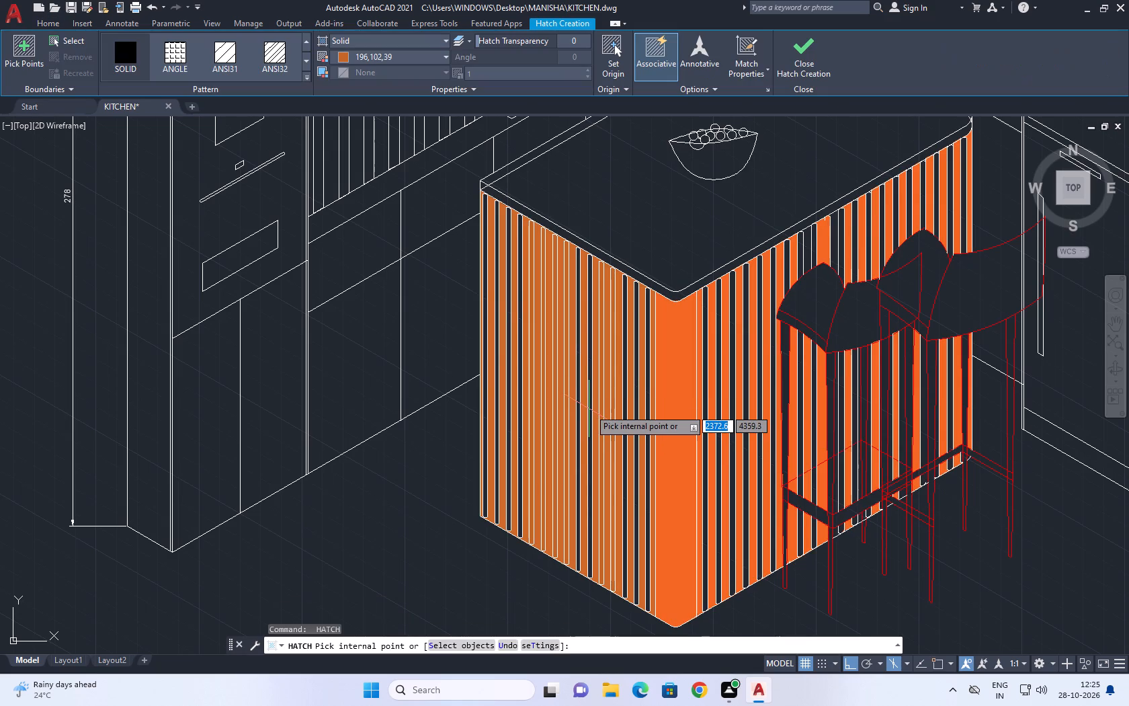
{"action": "left_click", "coordinate": [587, 391]}
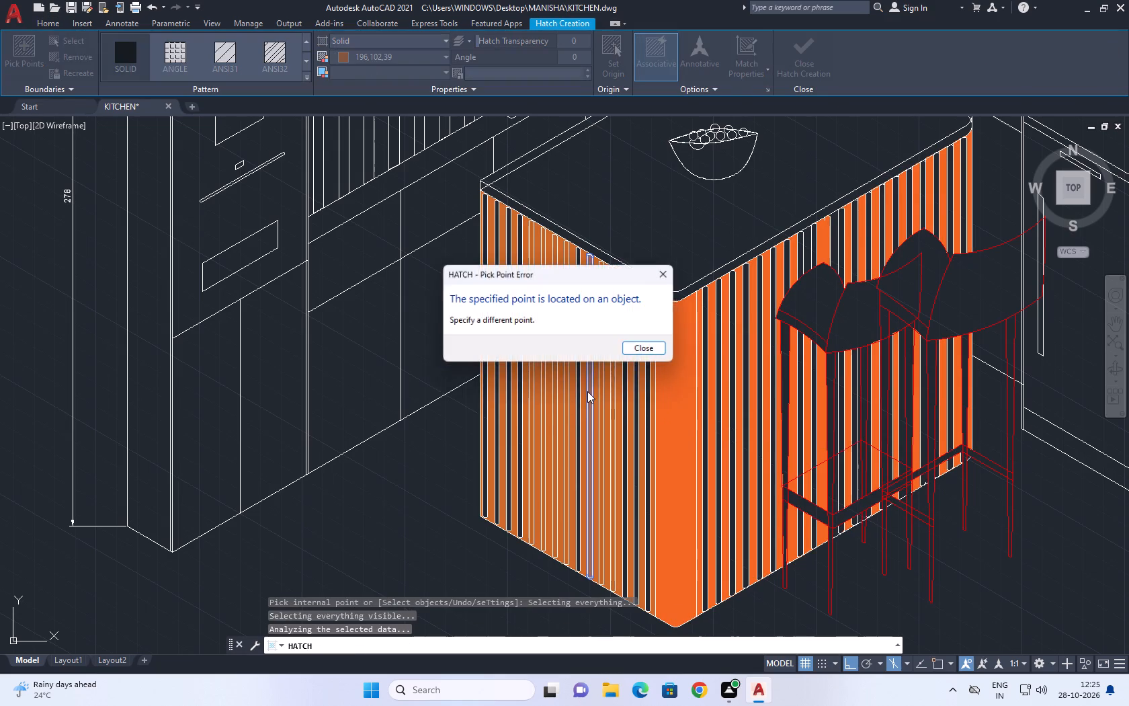
{"action": "key", "text": "Escape"}
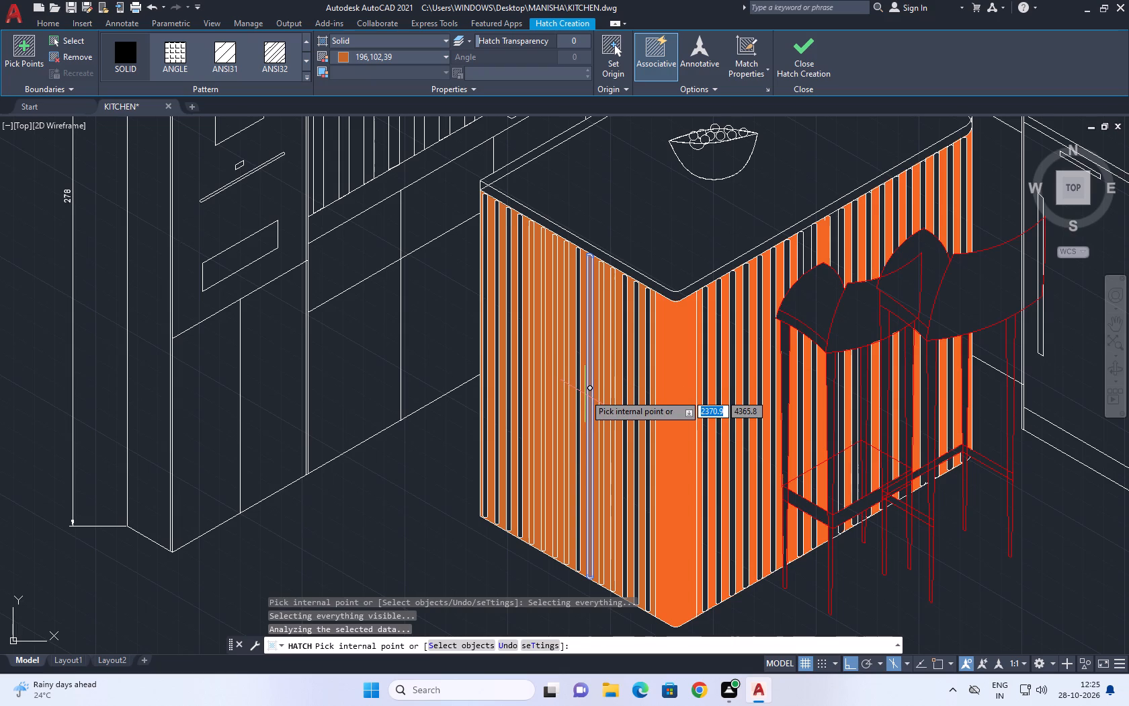
{"action": "key", "text": "Escape"}
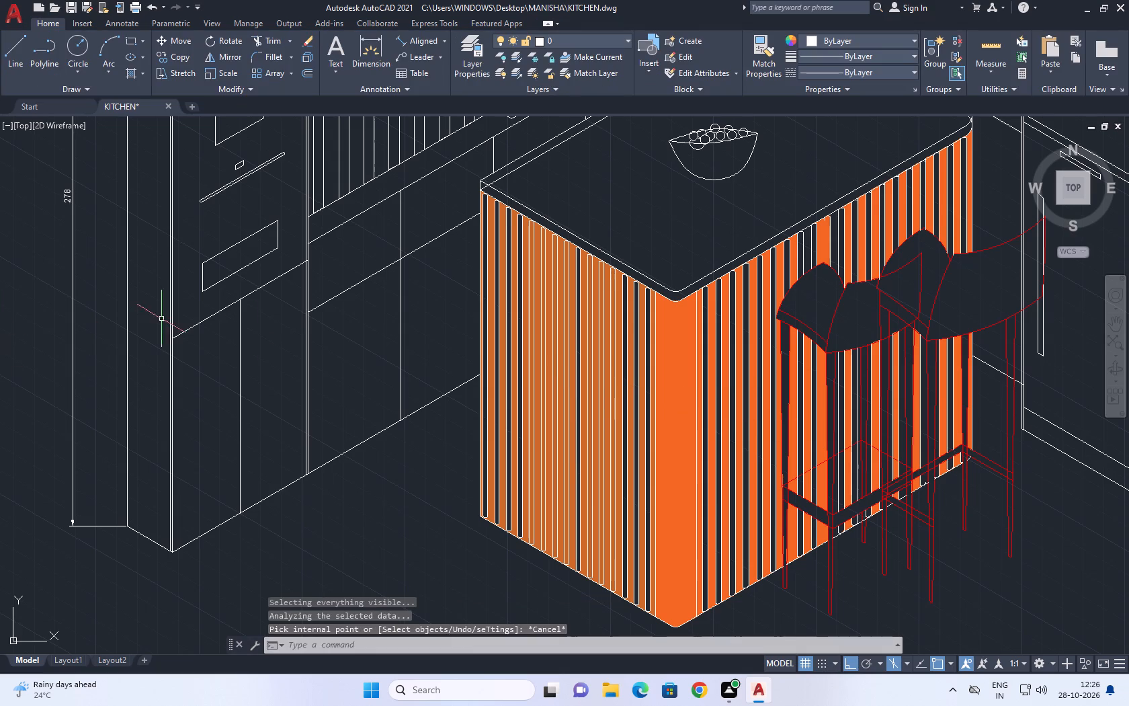
Fill two grooves beside the front corner of the island's left slatted face with a solid 196,102,39 hatch.
{"action": "key", "text": "space"}
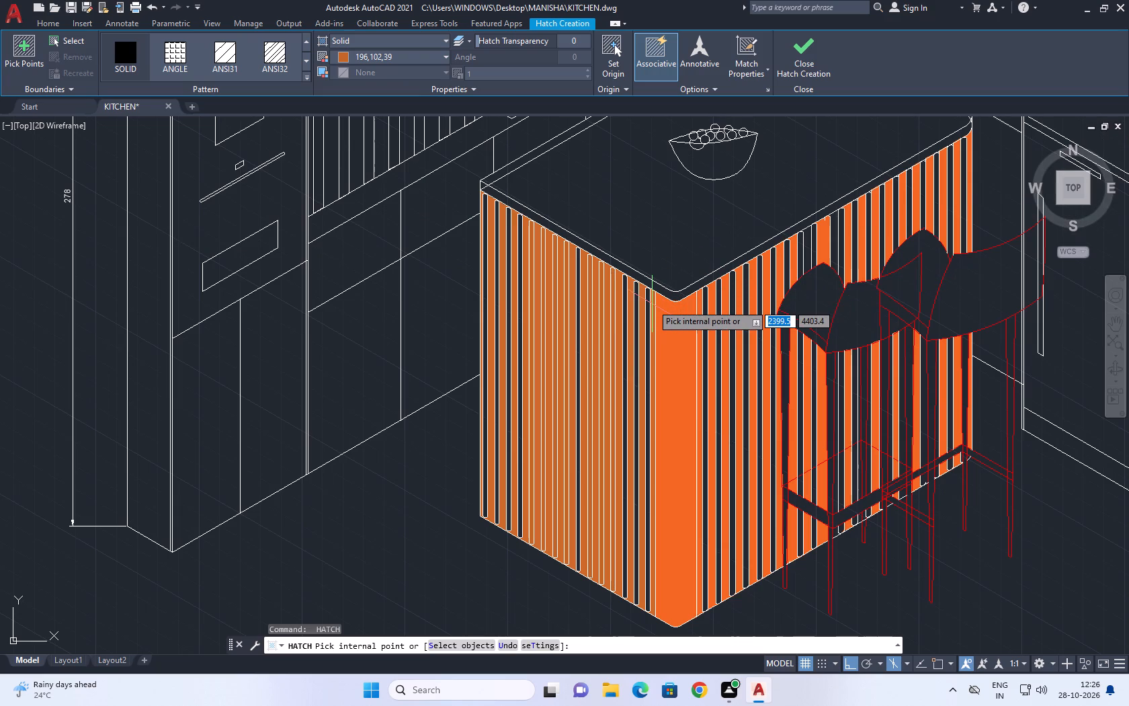
{"action": "key", "text": "Escape"}
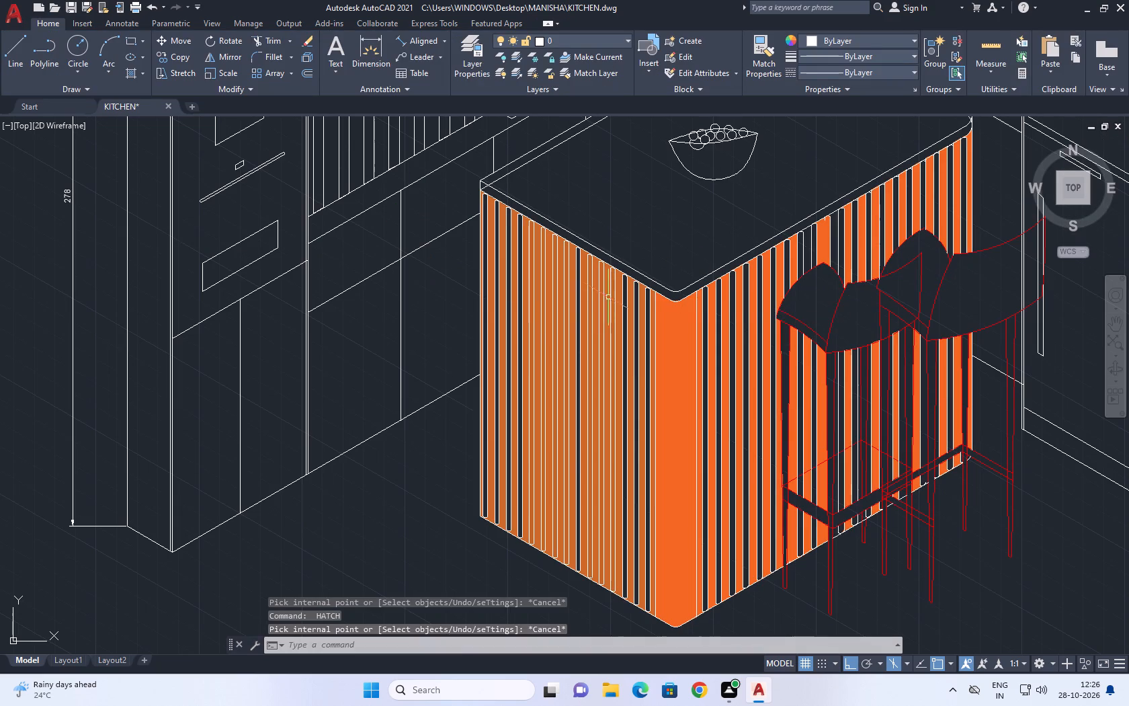
{"action": "key", "text": "space"}
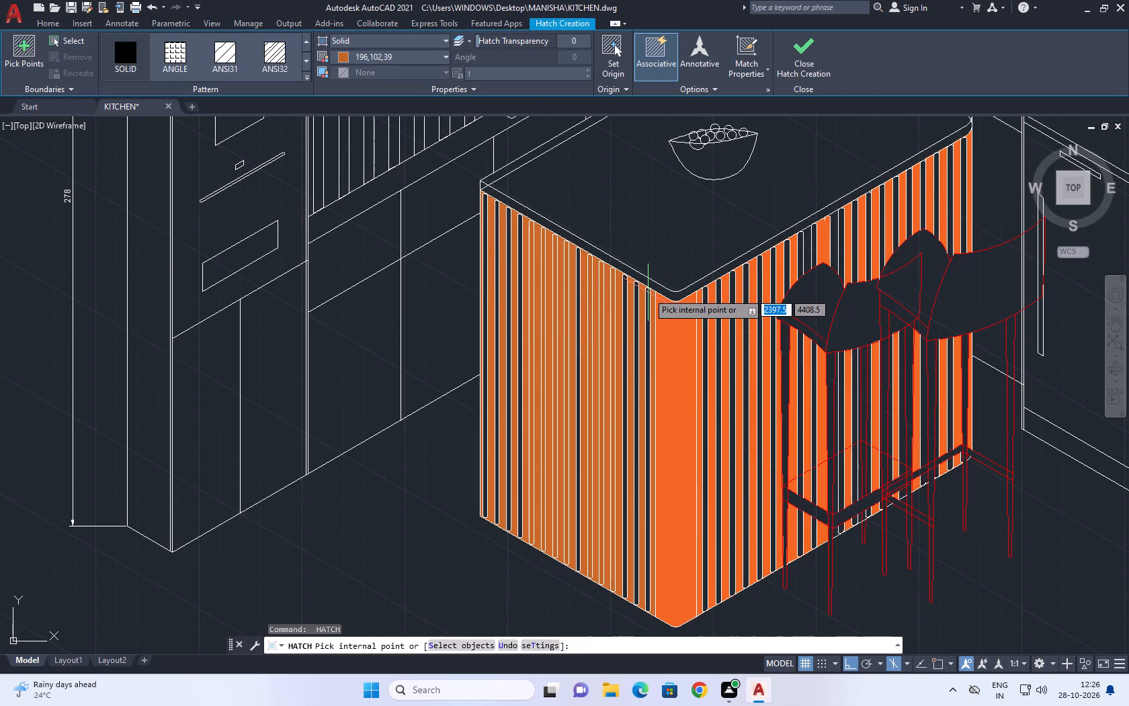
{"action": "left_click", "coordinate": [648, 297]}
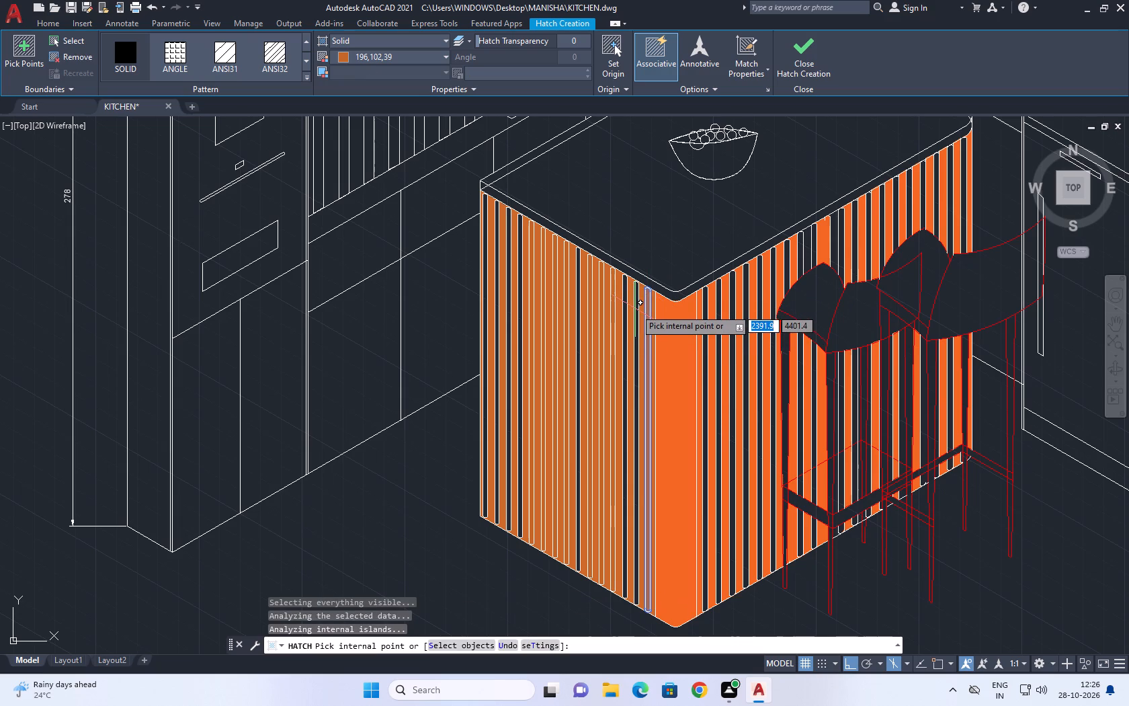
{"action": "left_click", "coordinate": [635, 308]}
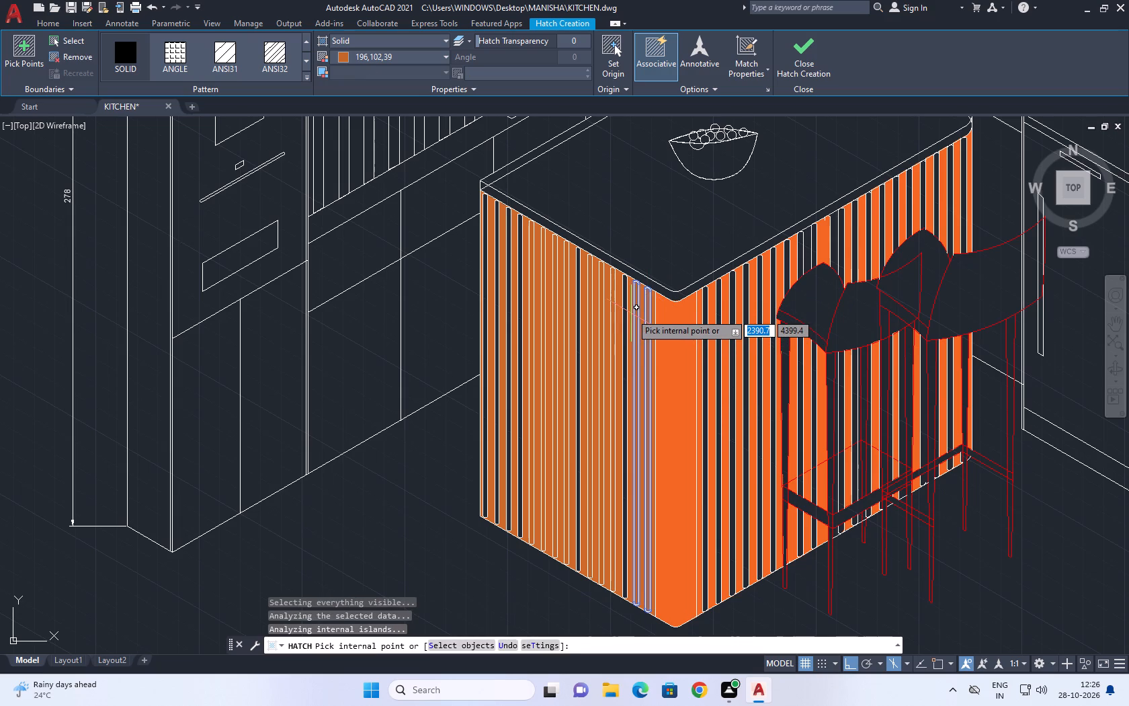
{"action": "key", "text": "Escape"}
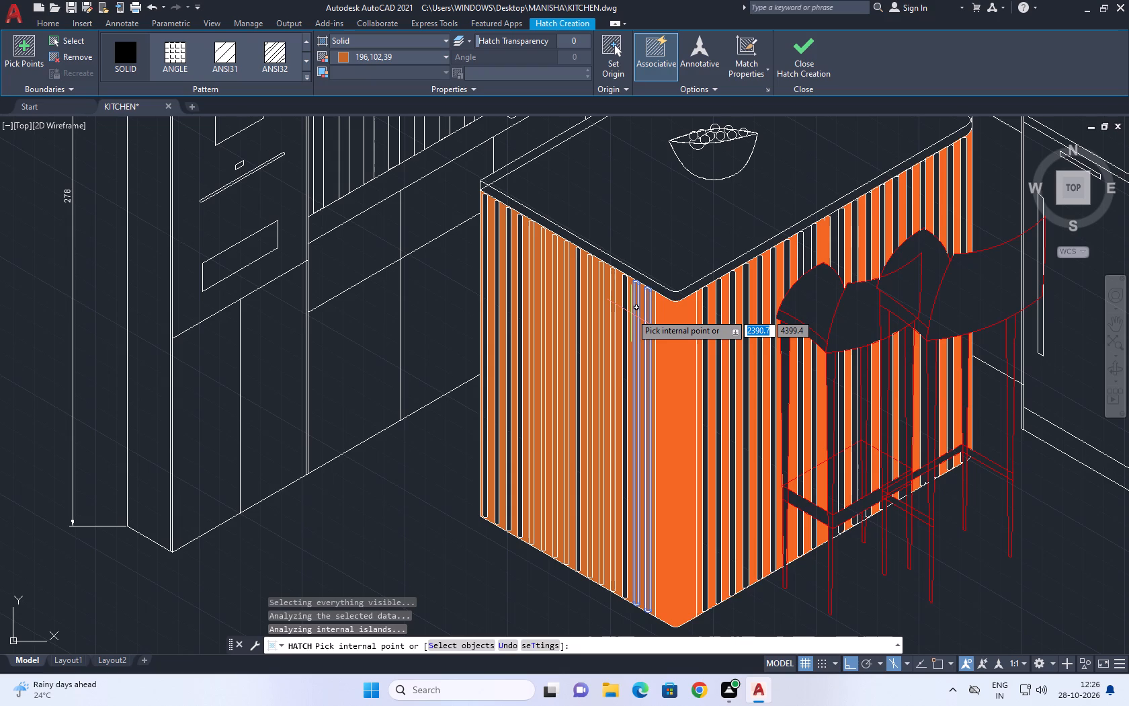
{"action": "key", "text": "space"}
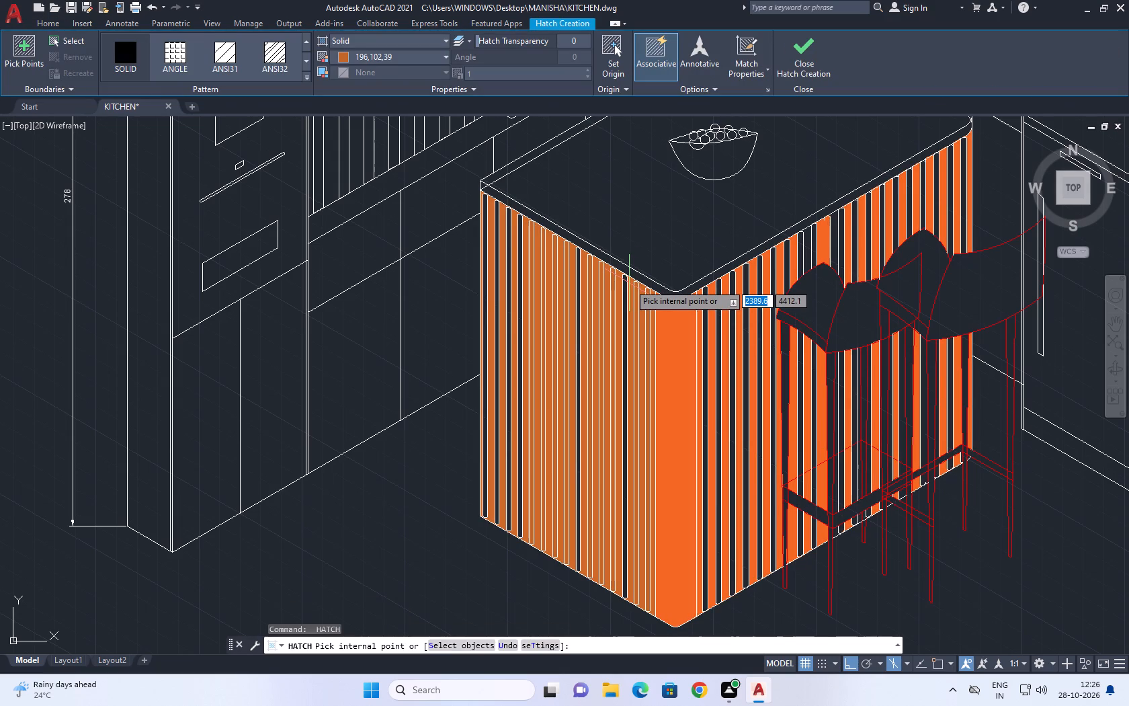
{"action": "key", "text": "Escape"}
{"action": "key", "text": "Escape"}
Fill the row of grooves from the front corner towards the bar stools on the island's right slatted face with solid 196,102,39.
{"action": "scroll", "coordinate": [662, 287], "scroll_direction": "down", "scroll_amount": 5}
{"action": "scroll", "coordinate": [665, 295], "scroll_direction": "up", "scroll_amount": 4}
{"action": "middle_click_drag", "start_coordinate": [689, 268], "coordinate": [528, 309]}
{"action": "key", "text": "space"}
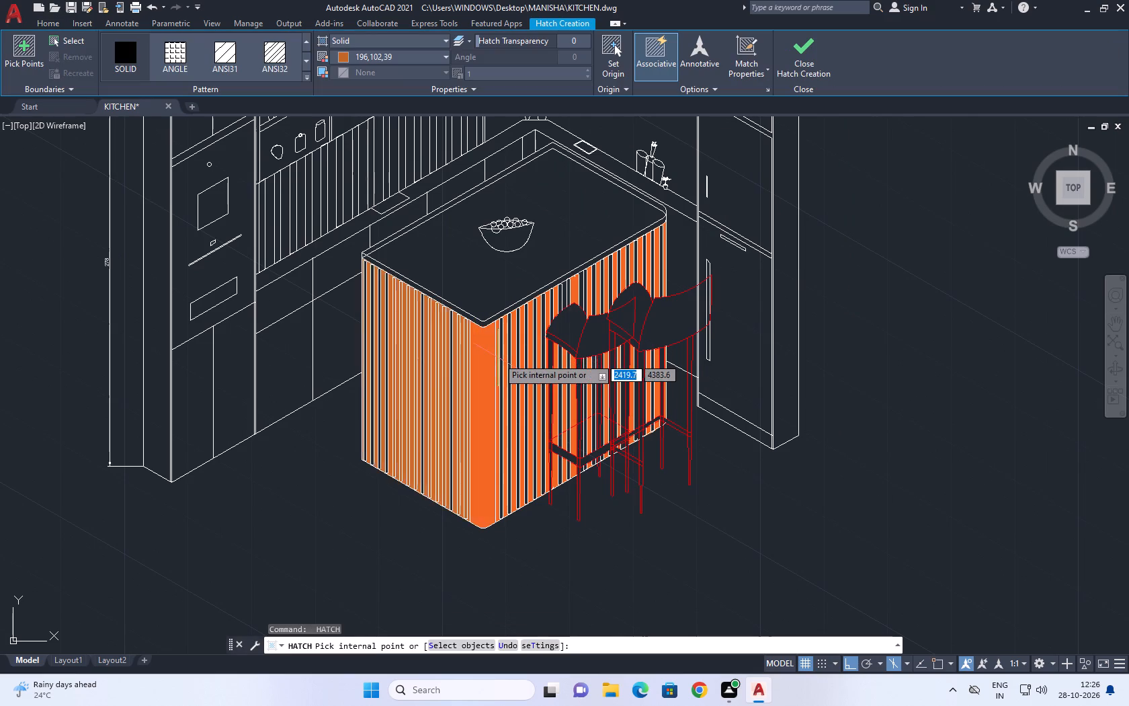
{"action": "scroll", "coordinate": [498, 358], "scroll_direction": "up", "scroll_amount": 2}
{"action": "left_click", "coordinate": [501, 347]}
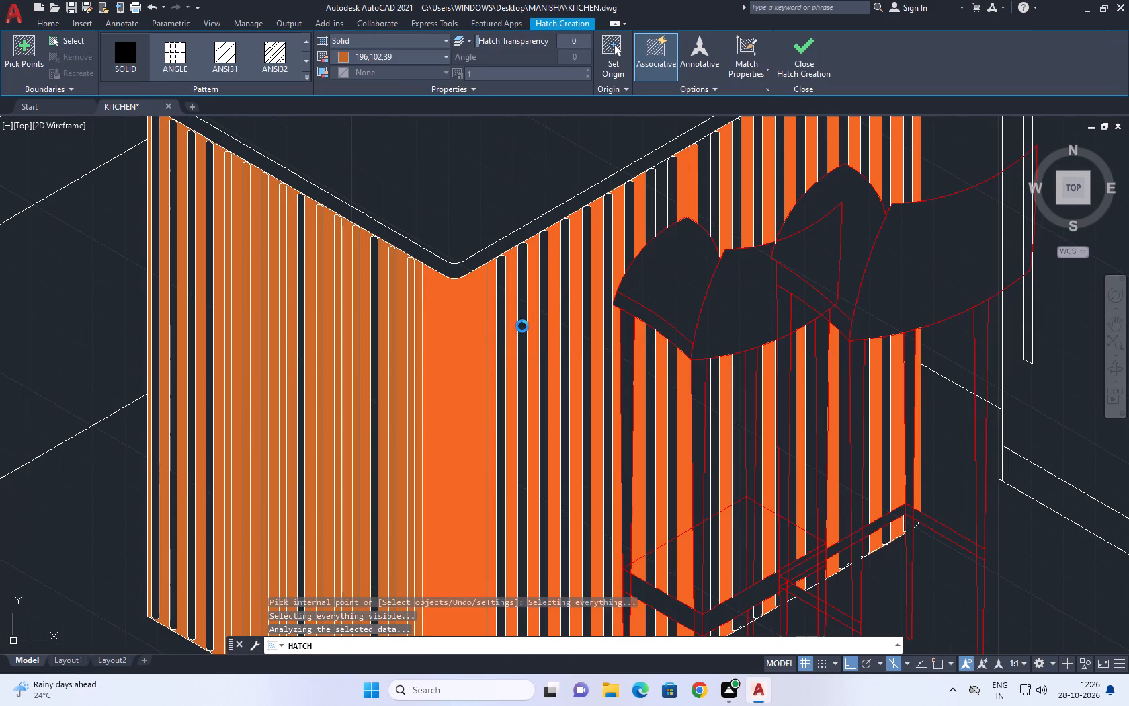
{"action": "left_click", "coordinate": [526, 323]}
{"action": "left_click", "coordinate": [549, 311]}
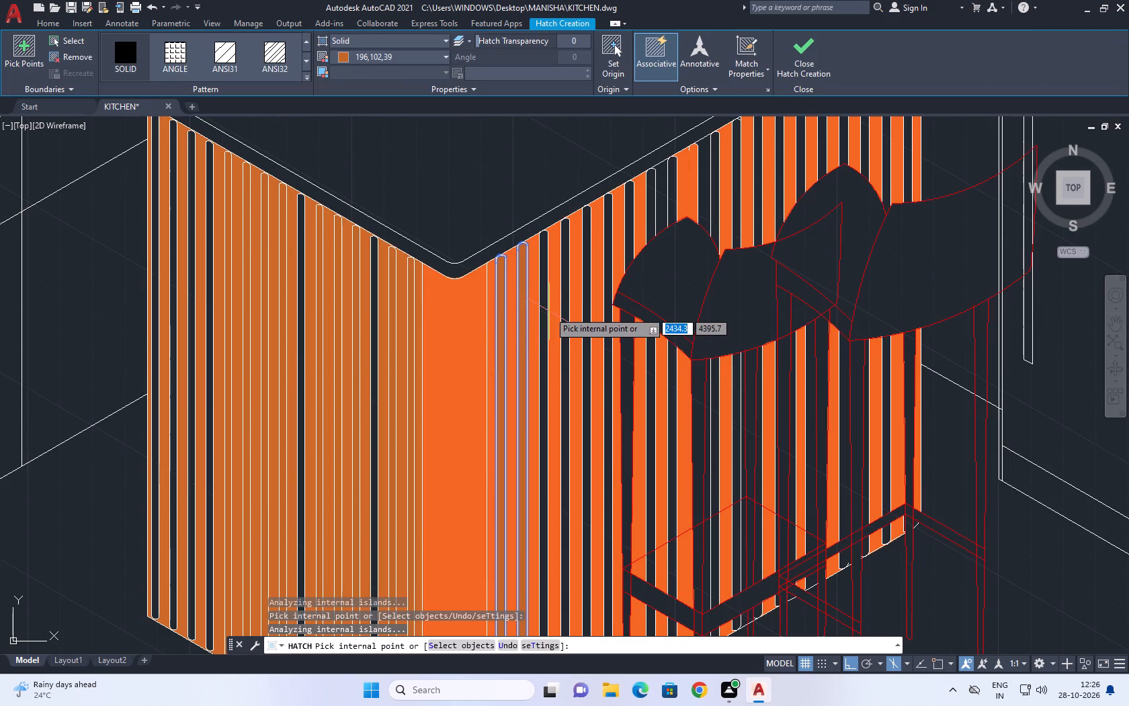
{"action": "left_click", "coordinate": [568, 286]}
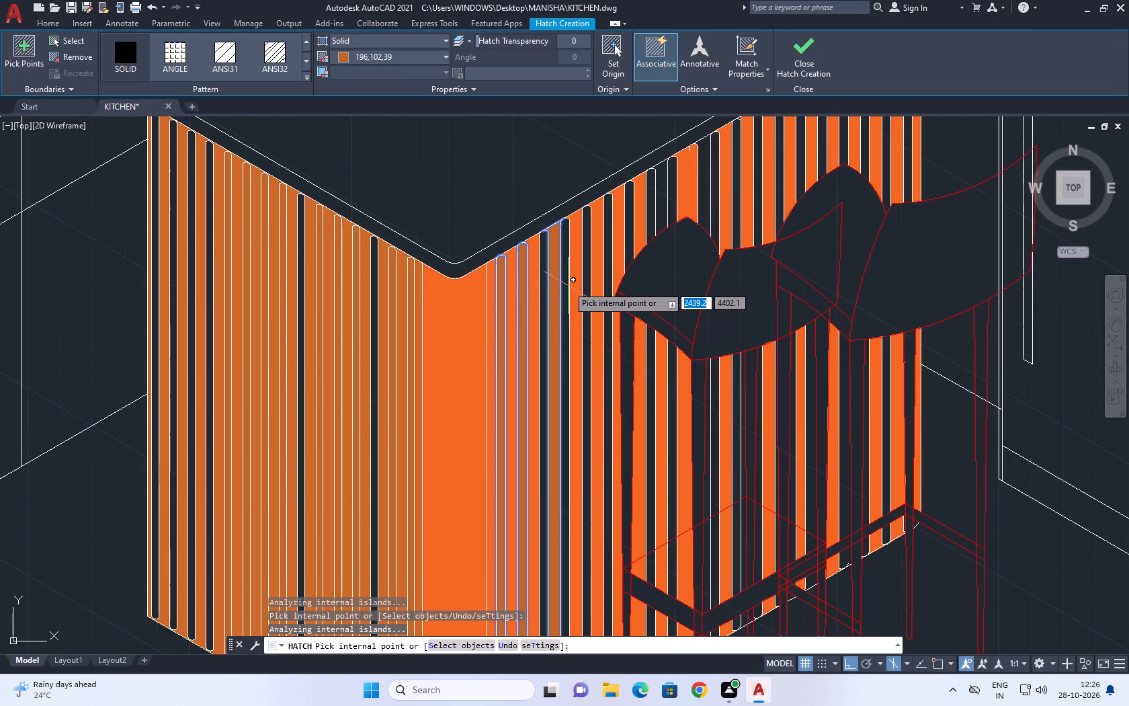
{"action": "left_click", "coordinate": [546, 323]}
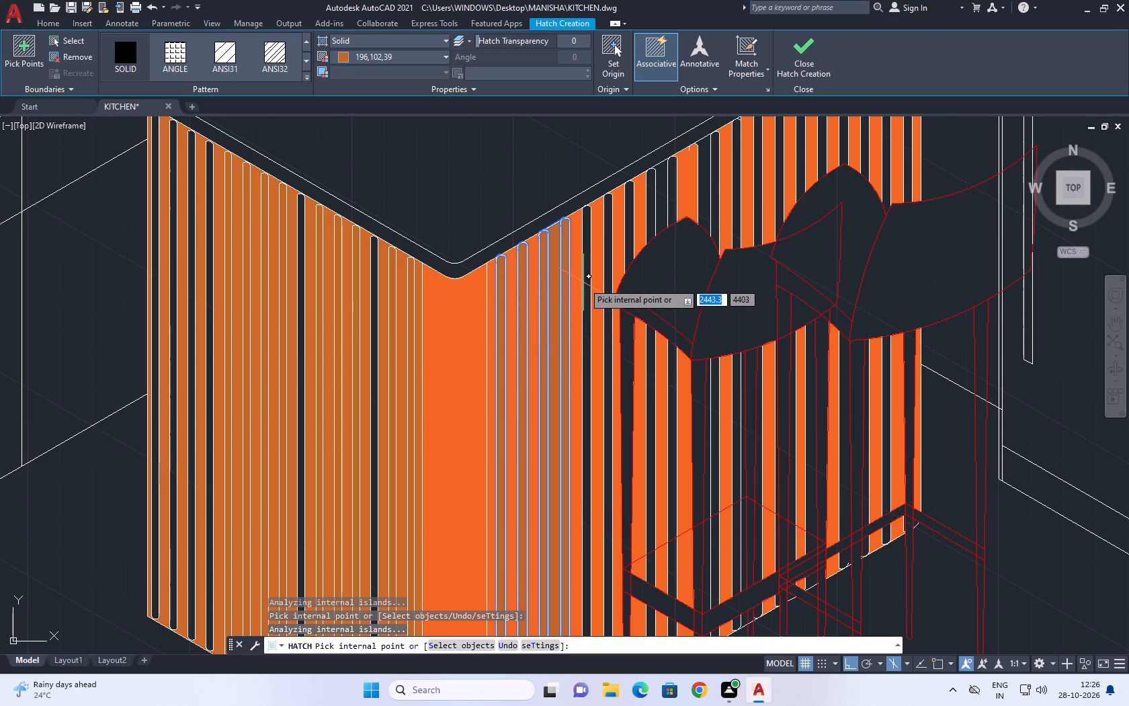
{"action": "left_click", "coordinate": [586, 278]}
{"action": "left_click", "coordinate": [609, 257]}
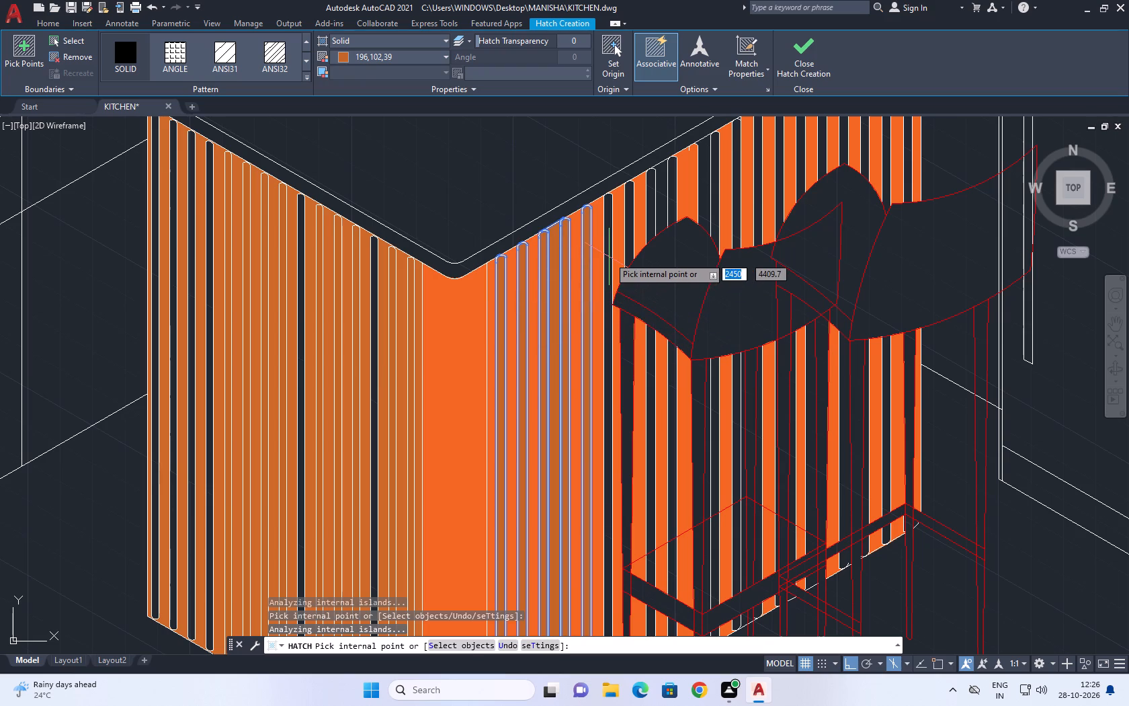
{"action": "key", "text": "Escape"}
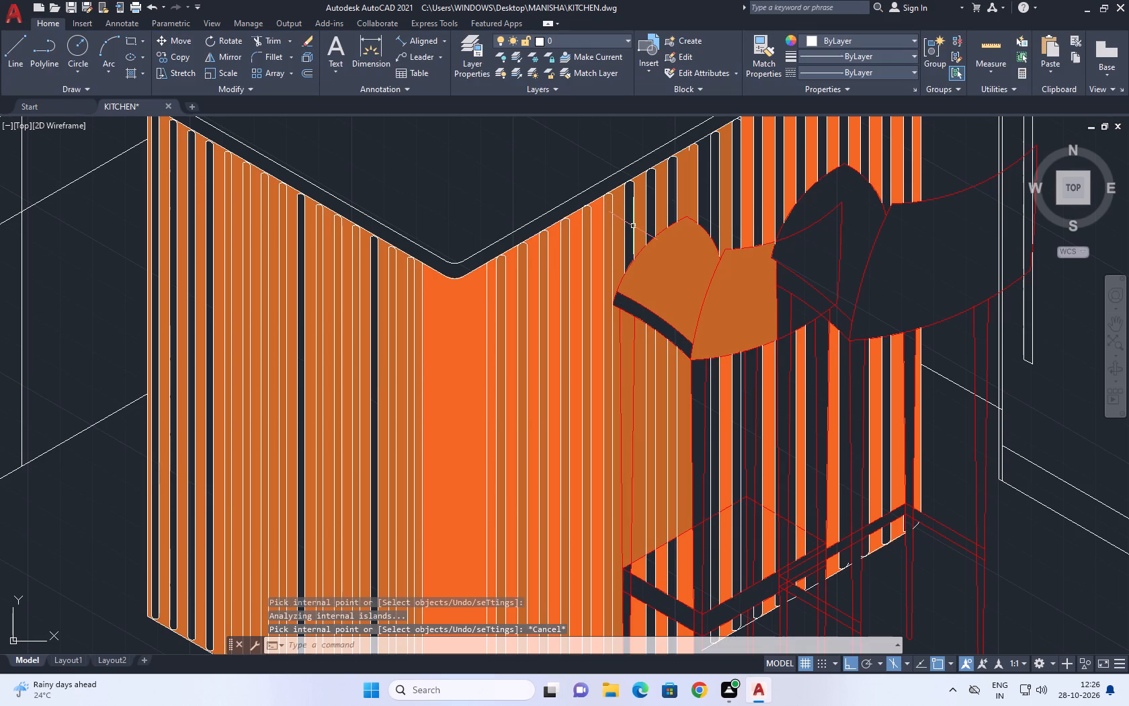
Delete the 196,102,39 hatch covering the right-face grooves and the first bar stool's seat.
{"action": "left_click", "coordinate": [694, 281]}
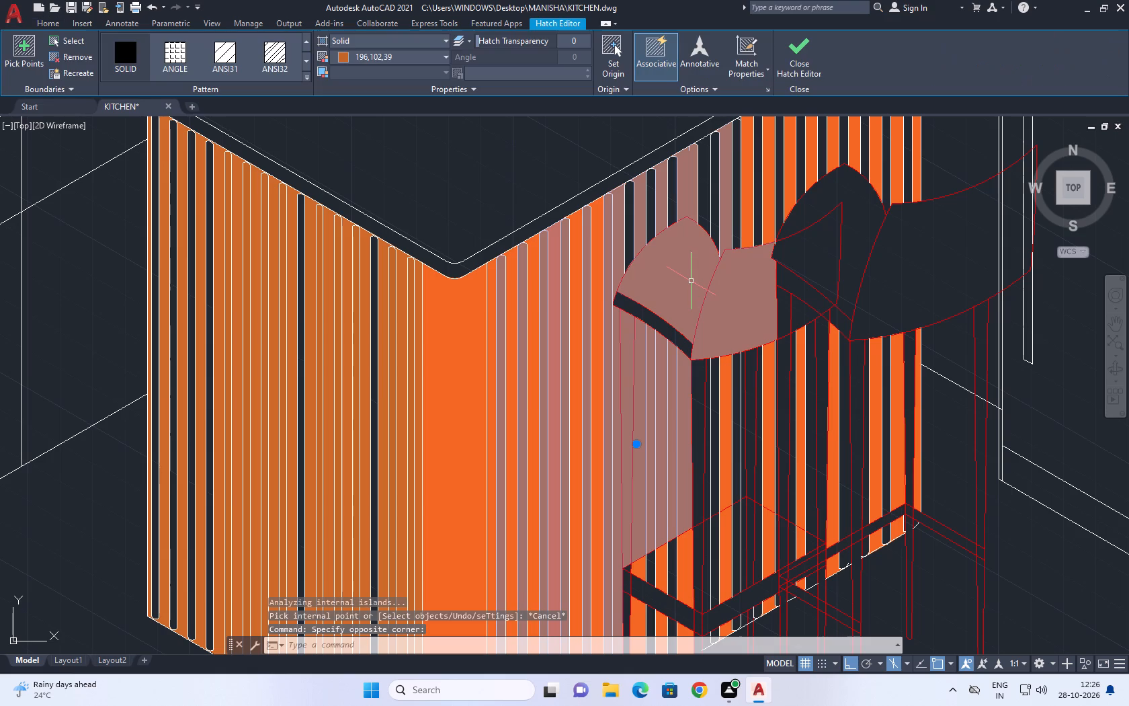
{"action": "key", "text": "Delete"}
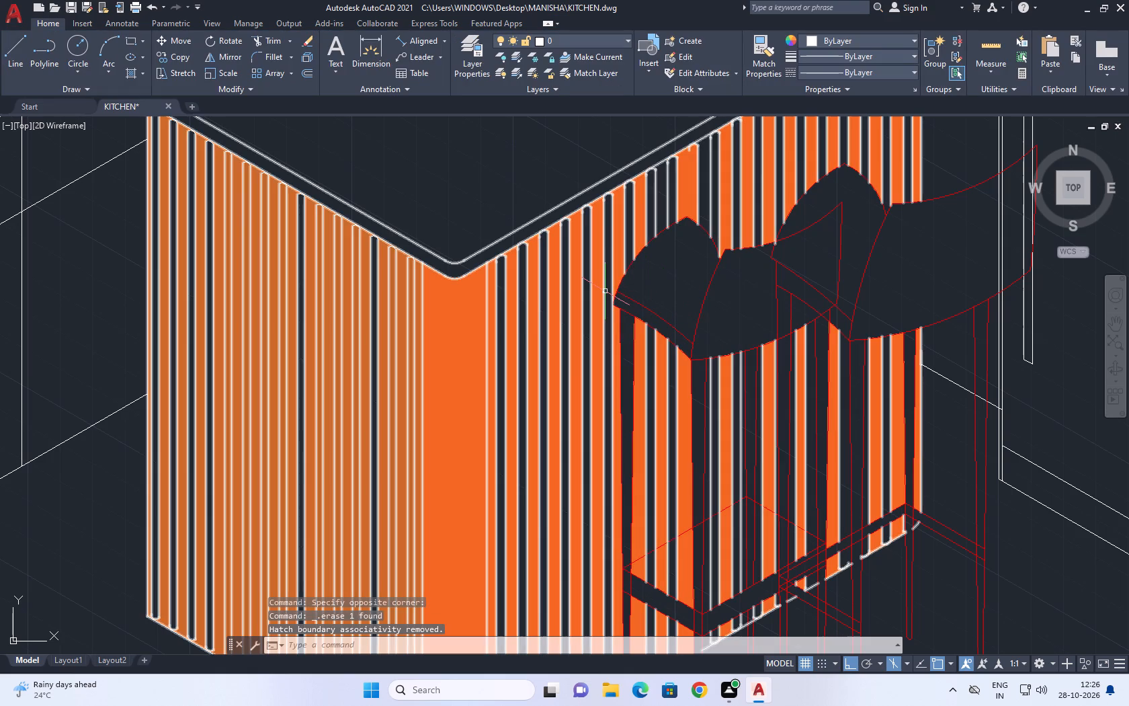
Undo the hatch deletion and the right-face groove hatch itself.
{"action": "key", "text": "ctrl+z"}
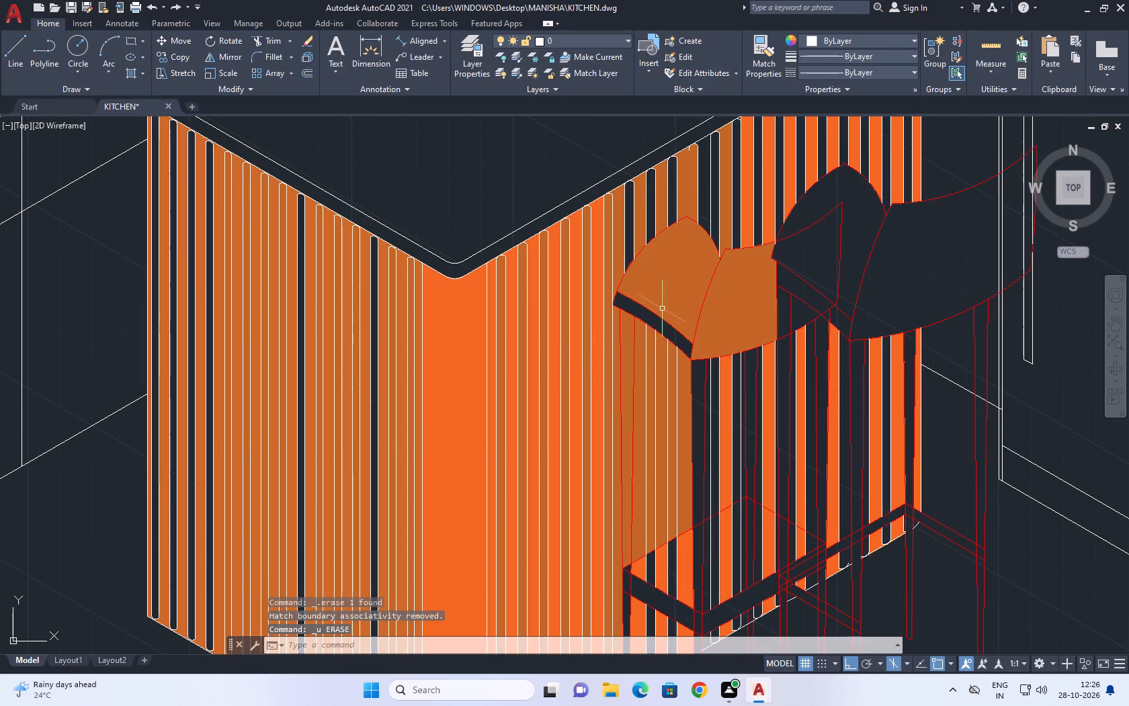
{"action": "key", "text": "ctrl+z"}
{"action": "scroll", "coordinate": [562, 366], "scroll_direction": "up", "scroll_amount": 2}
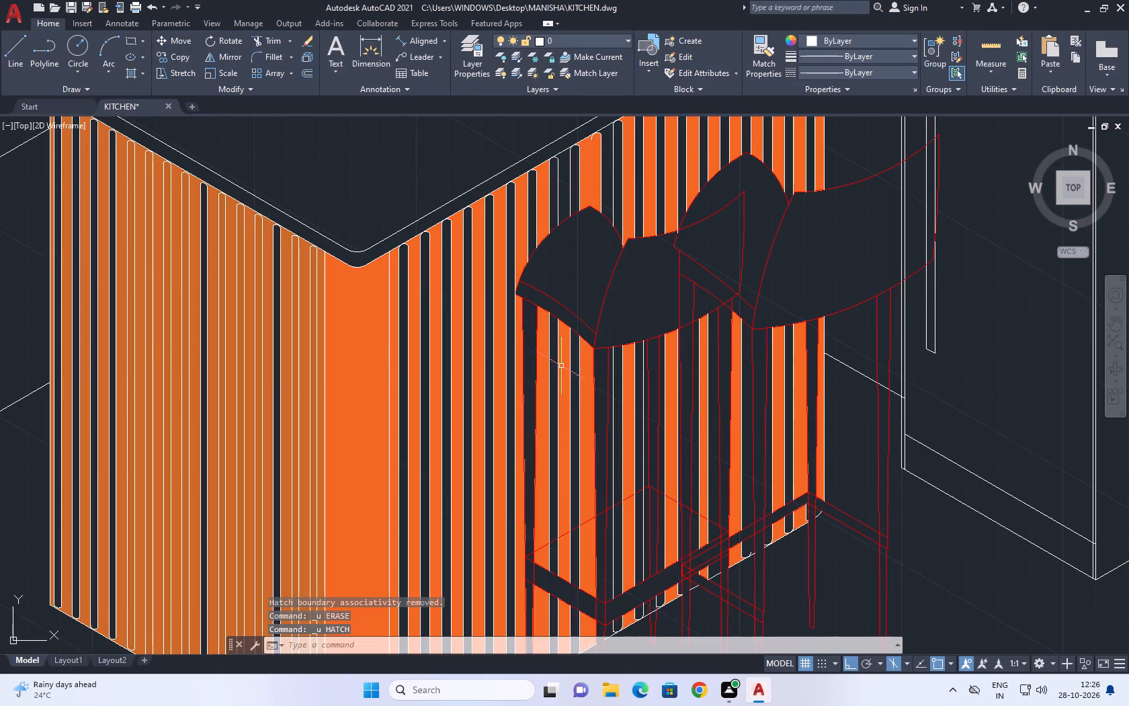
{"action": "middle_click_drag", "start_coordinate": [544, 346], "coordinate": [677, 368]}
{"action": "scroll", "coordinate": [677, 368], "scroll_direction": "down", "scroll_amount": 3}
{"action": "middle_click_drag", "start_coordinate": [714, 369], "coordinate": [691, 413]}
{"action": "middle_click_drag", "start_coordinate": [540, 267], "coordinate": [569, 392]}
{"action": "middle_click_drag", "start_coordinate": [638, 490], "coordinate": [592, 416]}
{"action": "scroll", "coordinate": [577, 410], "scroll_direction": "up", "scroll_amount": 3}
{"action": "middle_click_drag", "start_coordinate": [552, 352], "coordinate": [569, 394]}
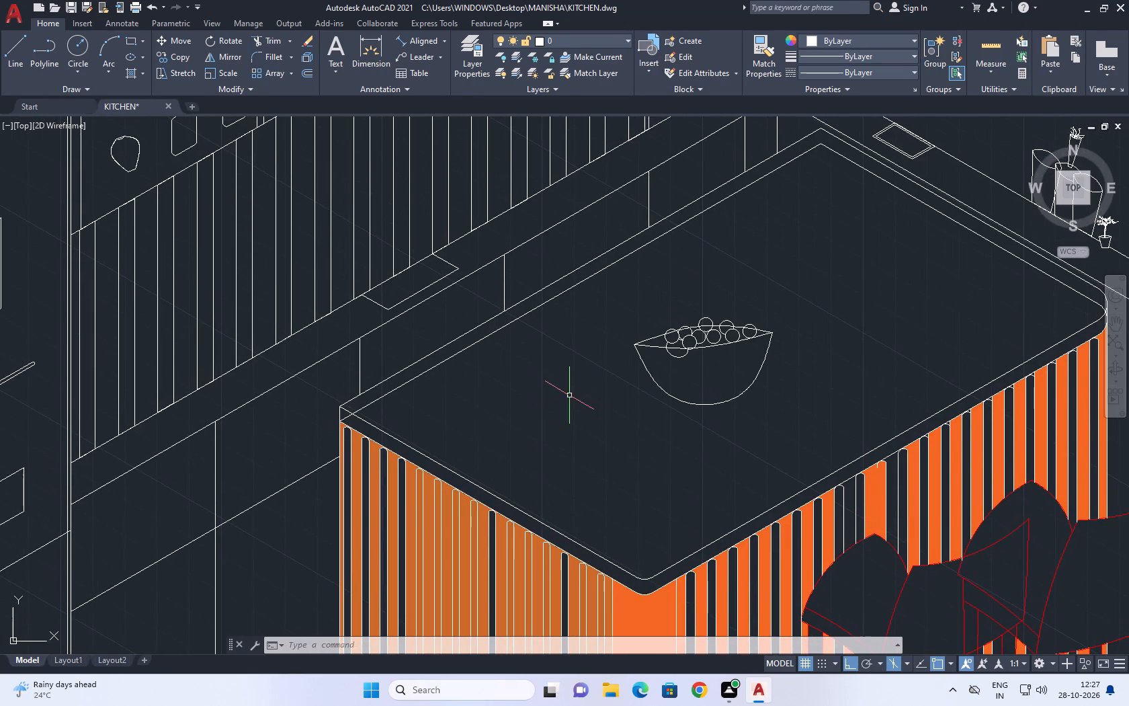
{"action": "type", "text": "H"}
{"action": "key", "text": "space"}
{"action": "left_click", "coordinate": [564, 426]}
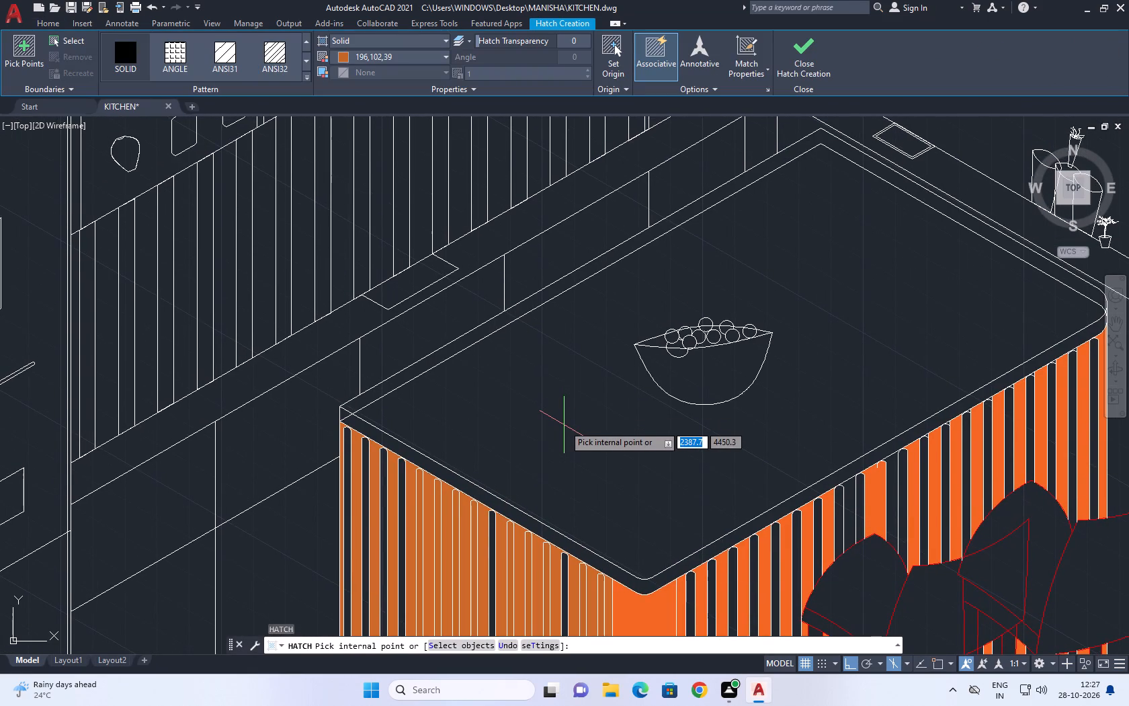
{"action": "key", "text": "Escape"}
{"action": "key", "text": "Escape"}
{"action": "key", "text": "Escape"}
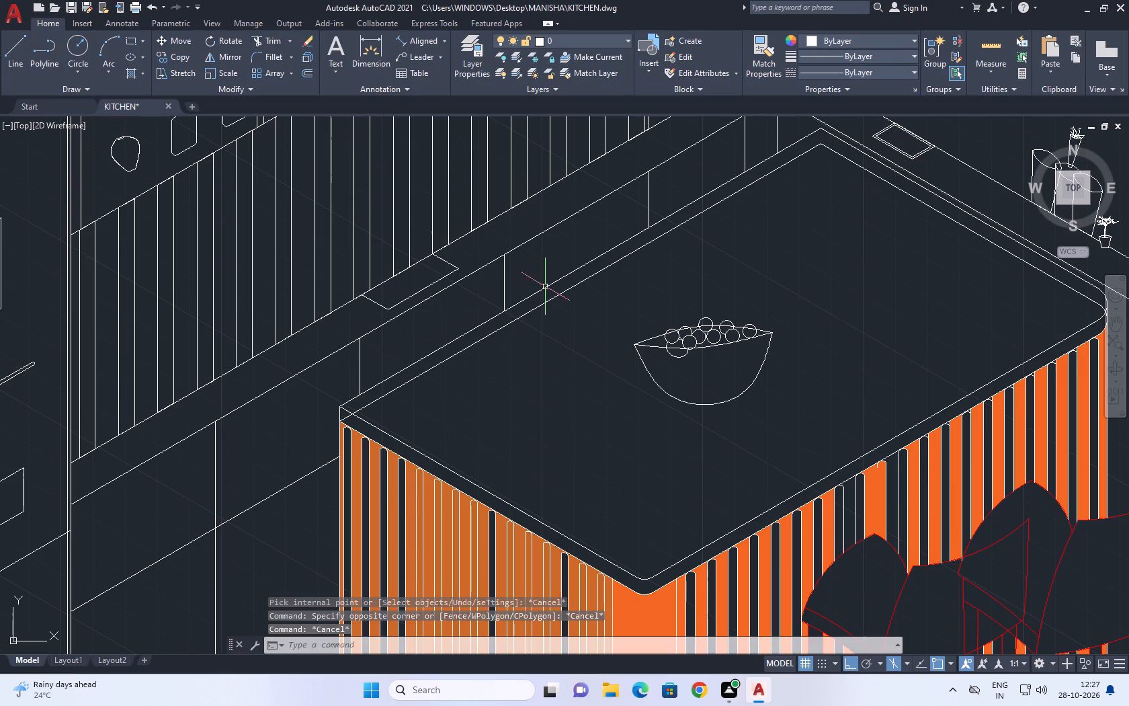
Hatch the island's countertop around the fruit bowl with the colour ByLayer and set the hatch type to Pattern.
{"action": "type", "text": "H"}
{"action": "key", "text": "space"}
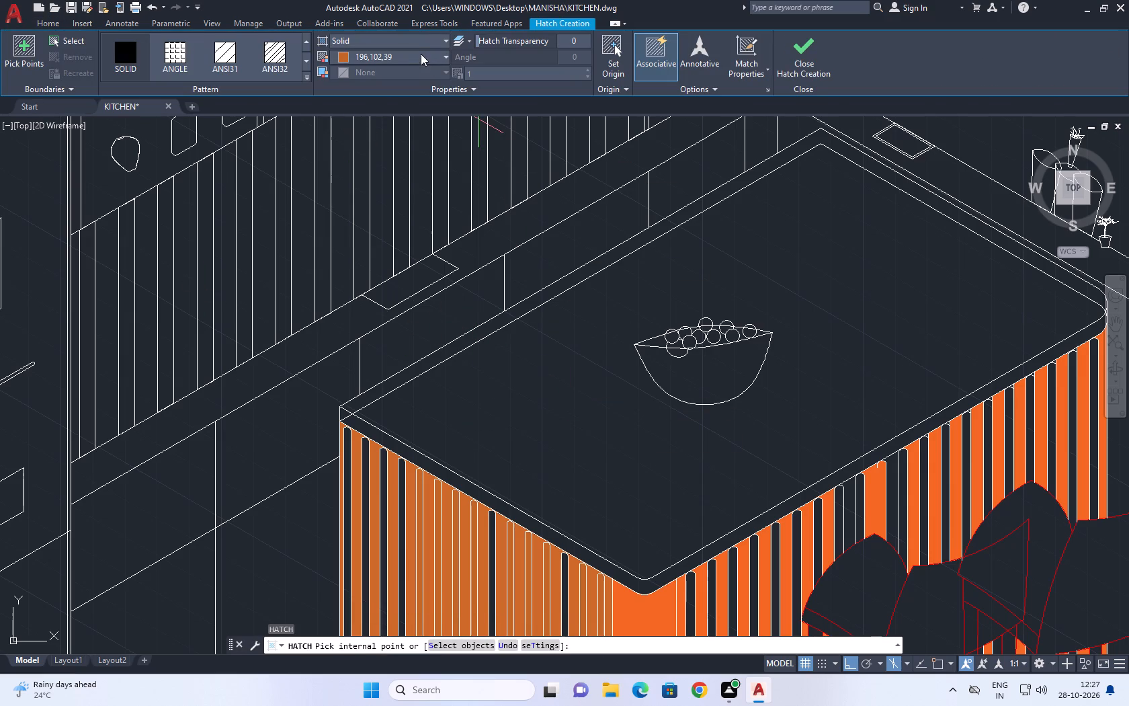
{"action": "left_click", "coordinate": [421, 54]}
{"action": "left_click", "coordinate": [372, 77]}
{"action": "left_click", "coordinate": [585, 385]}
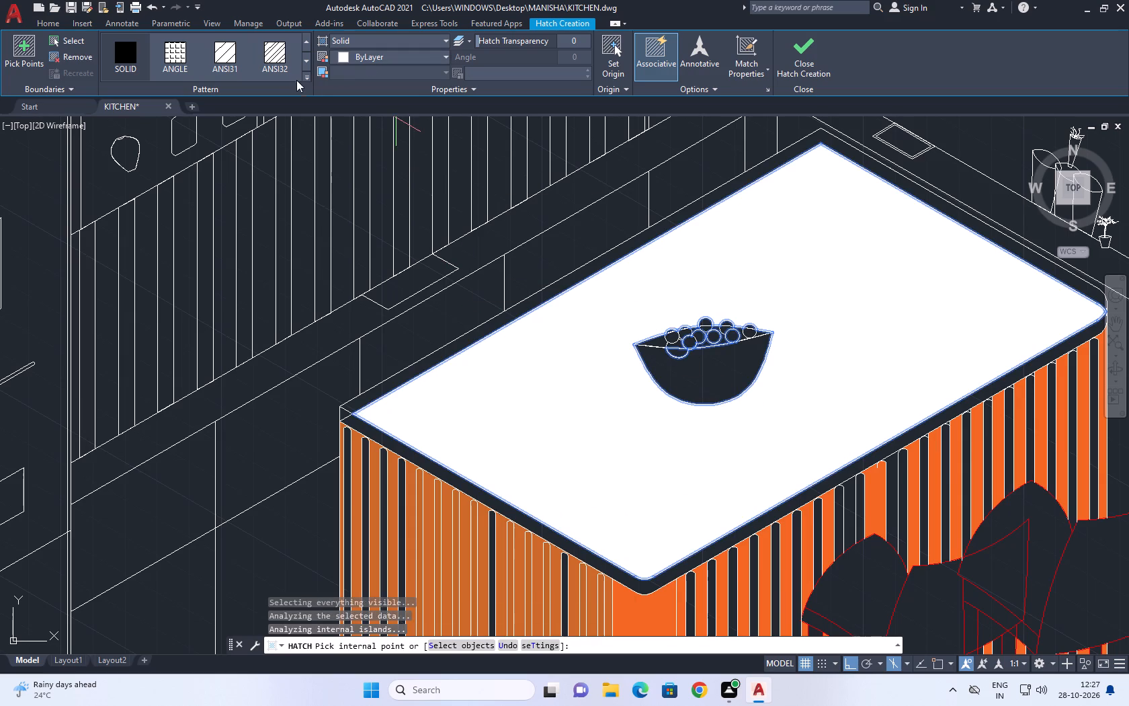
{"action": "left_click", "coordinate": [358, 40]}
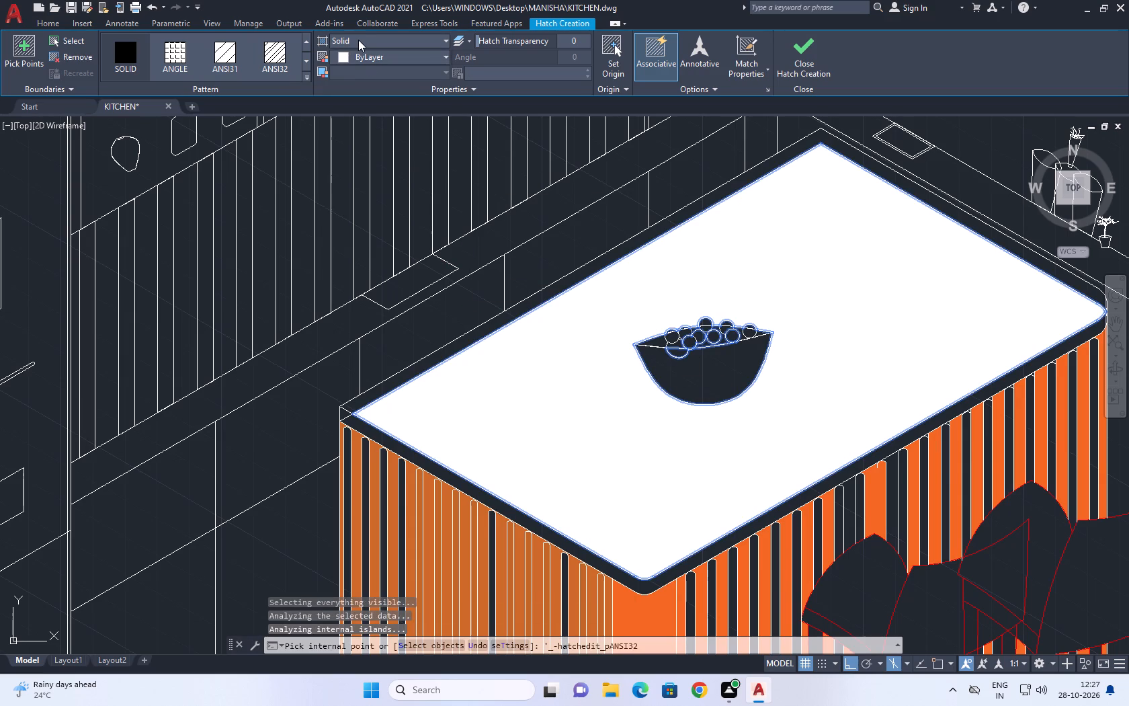
{"action": "left_click", "coordinate": [363, 84]}
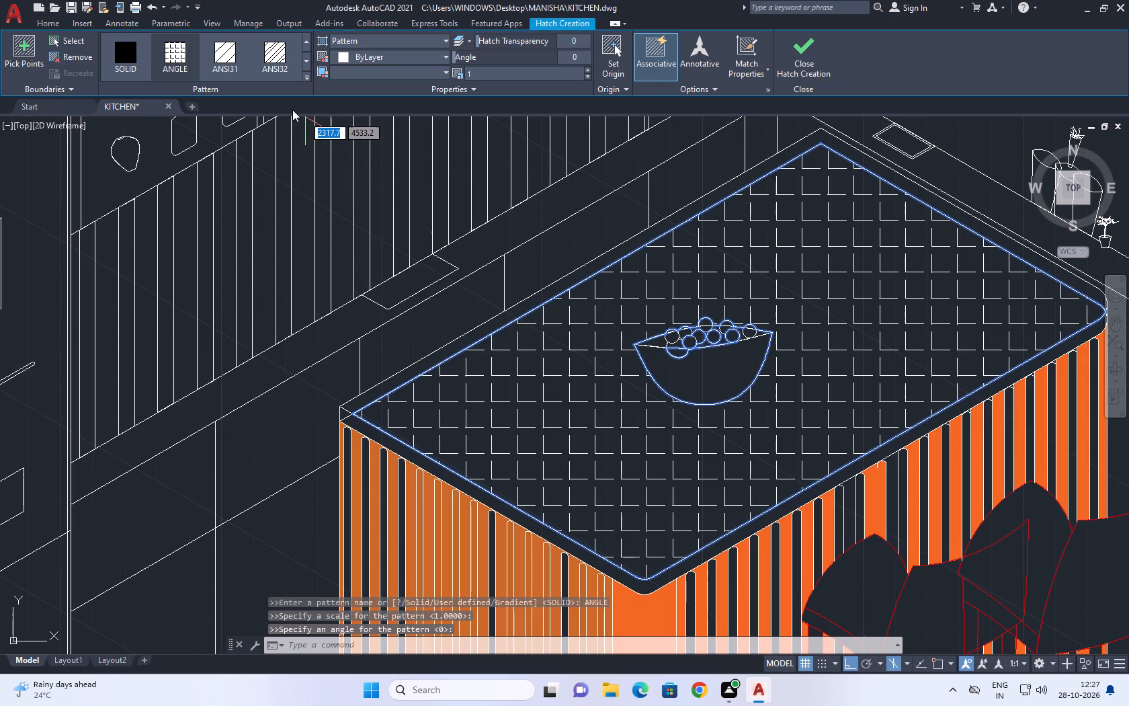
Examine the available hatch patterns by previewing them on the island's countertop, from ANSI31 through the gradients to ZIGZAG.
{"action": "left_click", "coordinate": [306, 75]}
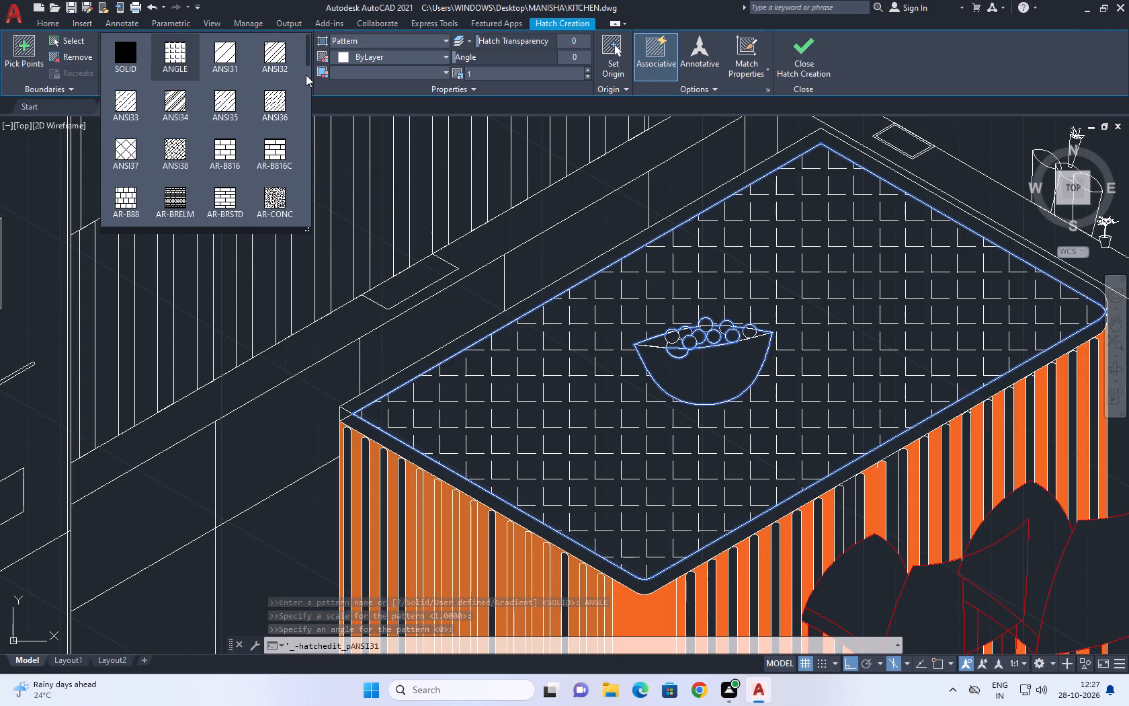
{"action": "scroll", "coordinate": [169, 102], "scroll_direction": "down", "scroll_amount": 5}
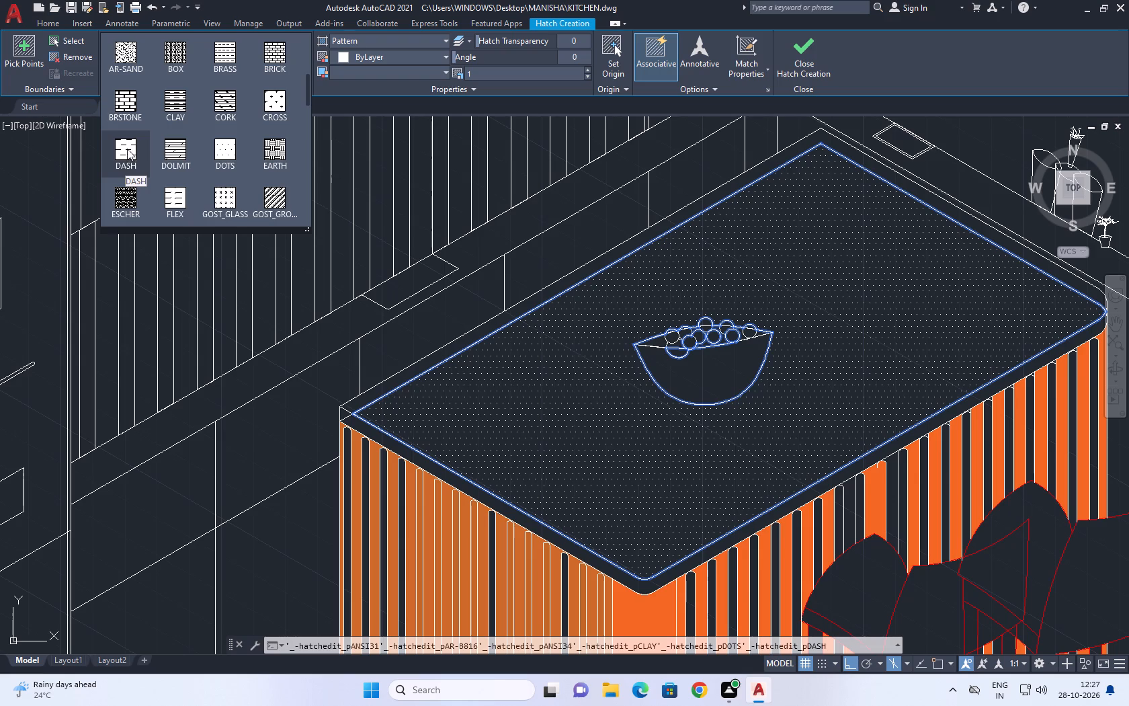
{"action": "scroll", "coordinate": [129, 132], "scroll_direction": "down", "scroll_amount": 2}
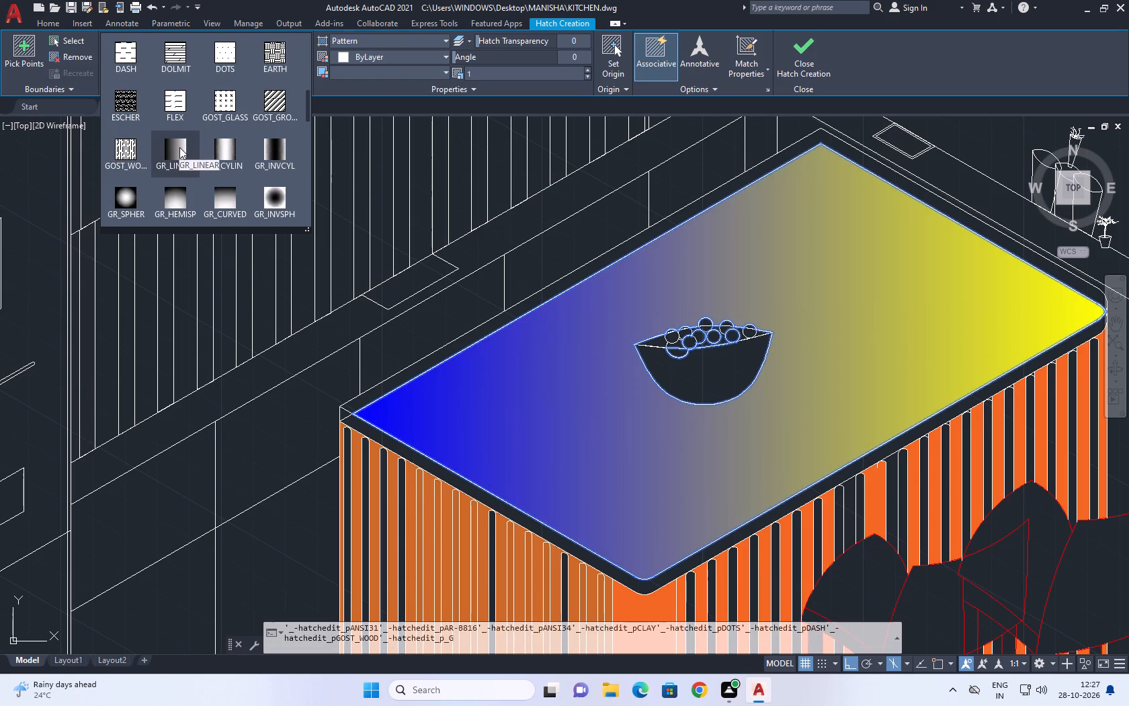
{"action": "scroll", "coordinate": [251, 153], "scroll_direction": "down", "scroll_amount": 8}
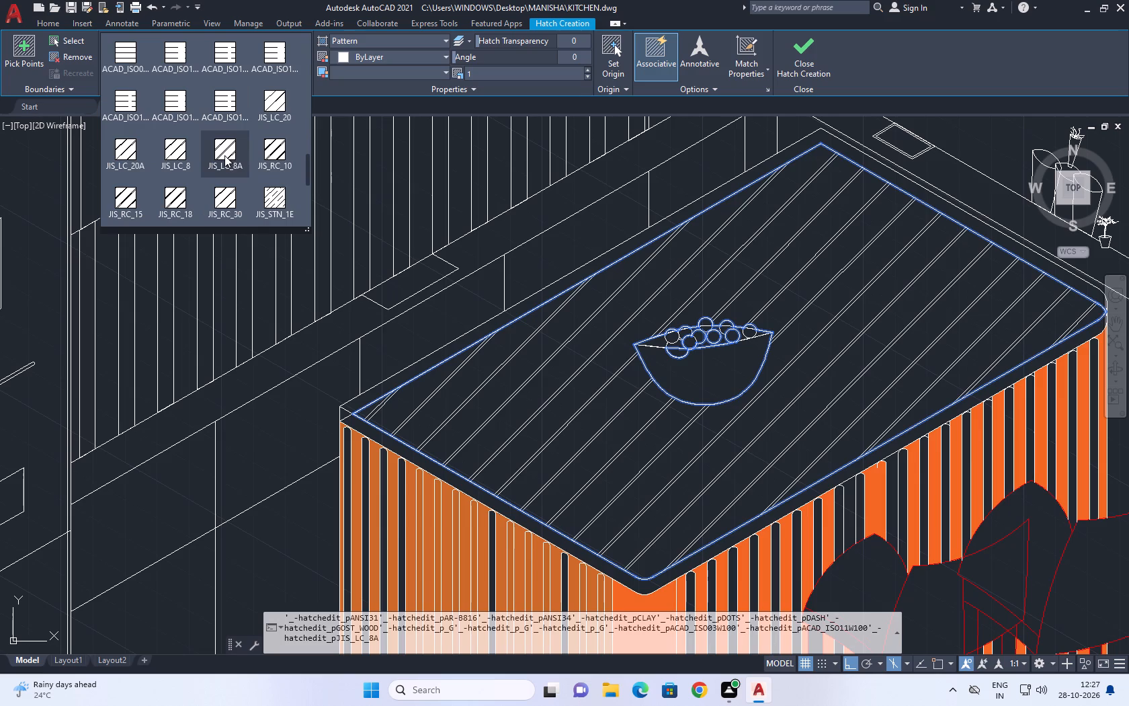
{"action": "scroll", "coordinate": [224, 155], "scroll_direction": "down", "scroll_amount": 6}
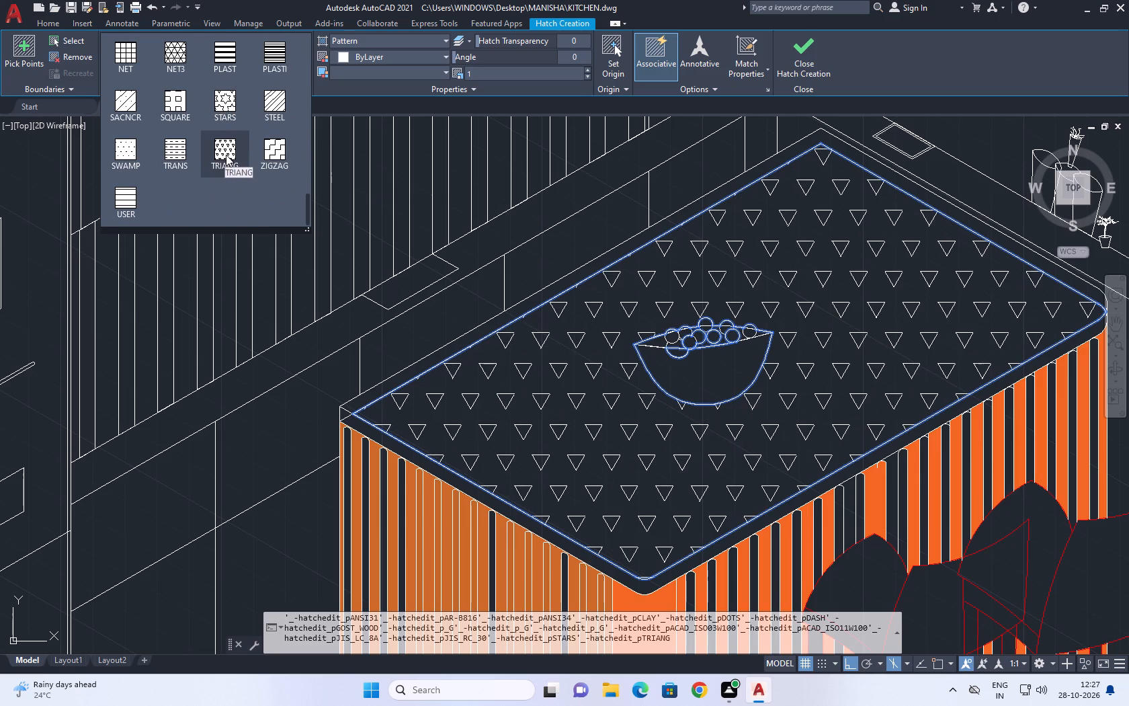
{"action": "scroll", "coordinate": [226, 155], "scroll_direction": "down", "scroll_amount": 6}
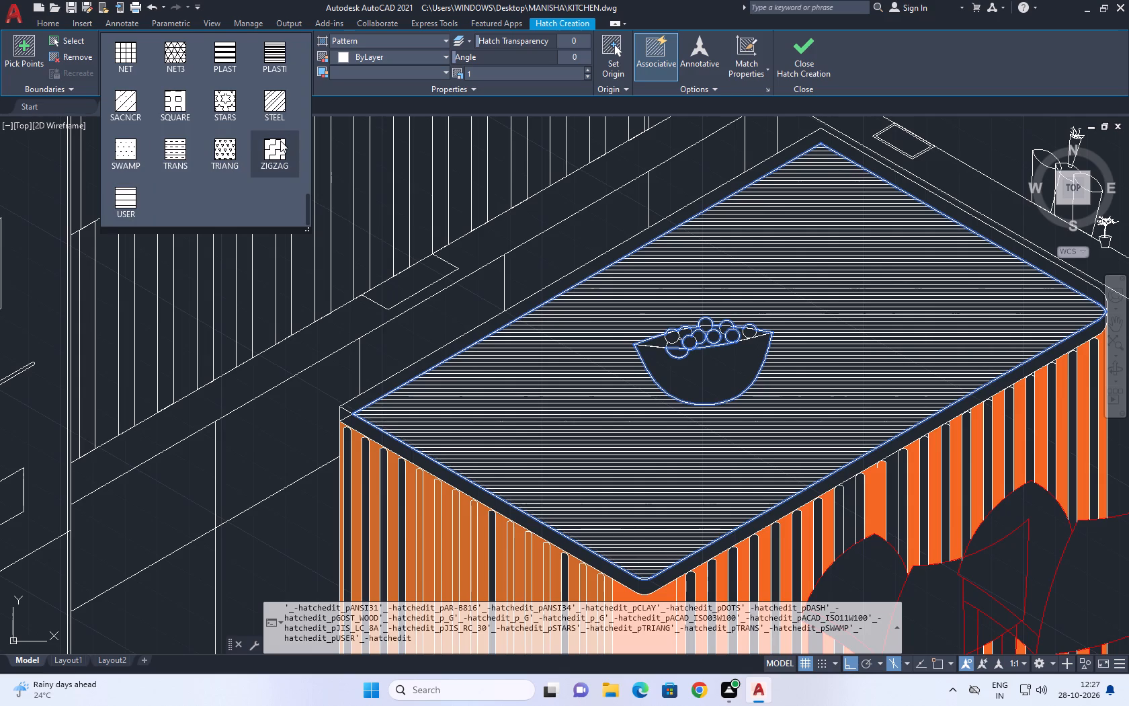
{"action": "middle_click_drag", "start_coordinate": [263, 147], "coordinate": [297, 233]}
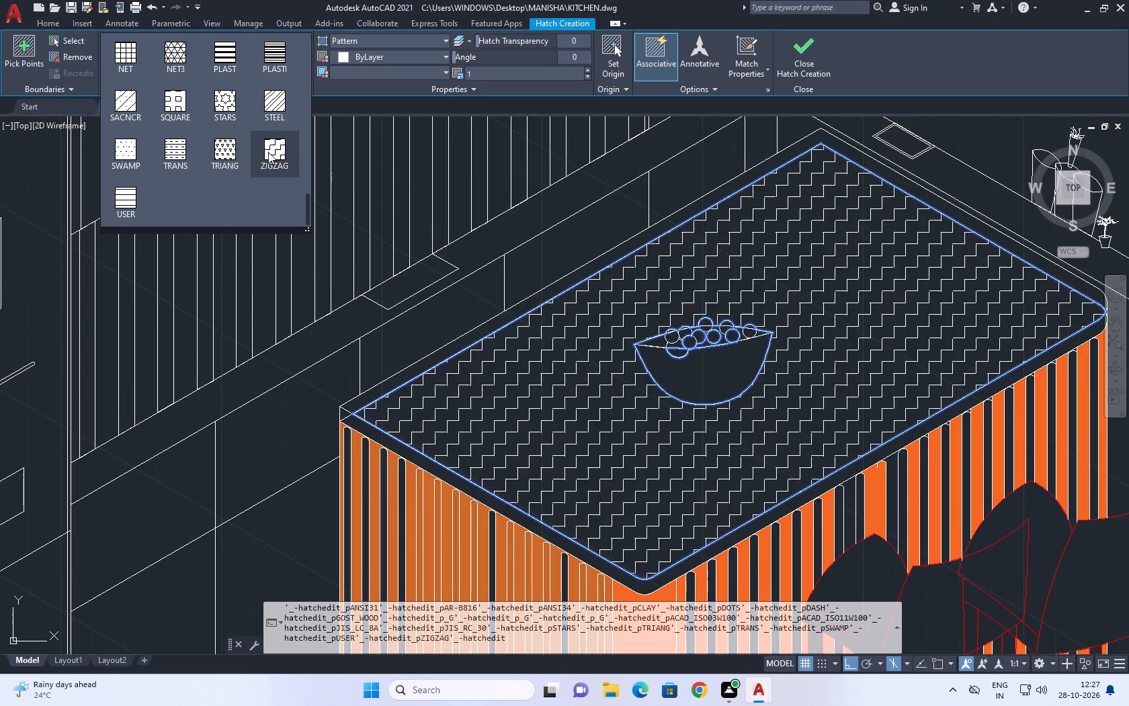
{"action": "scroll", "coordinate": [259, 108], "scroll_direction": "up", "scroll_amount": 13}
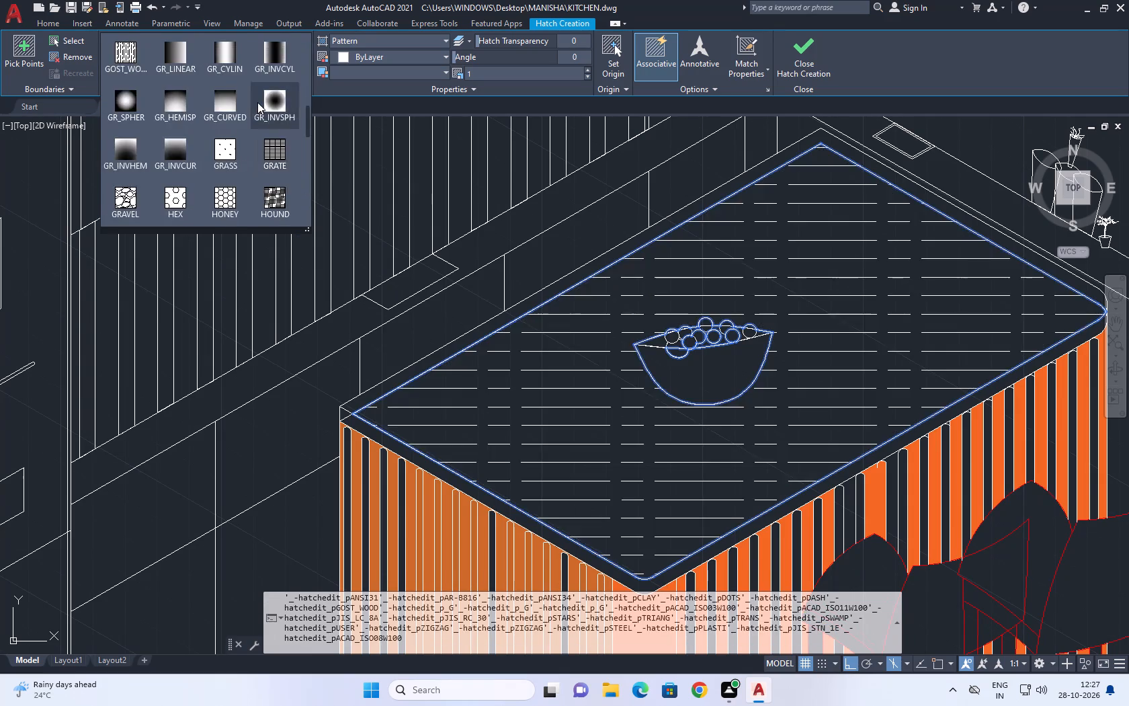
{"action": "scroll", "coordinate": [257, 102], "scroll_direction": "up", "scroll_amount": 4}
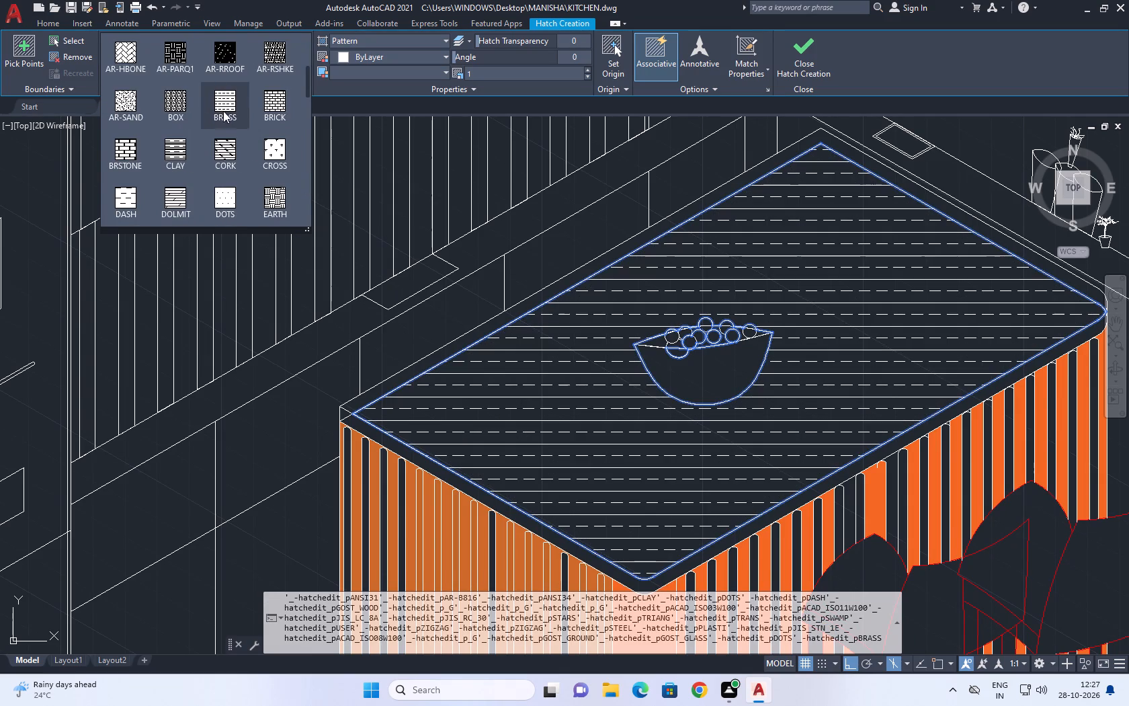
{"action": "scroll", "coordinate": [214, 124], "scroll_direction": "down", "scroll_amount": 5}
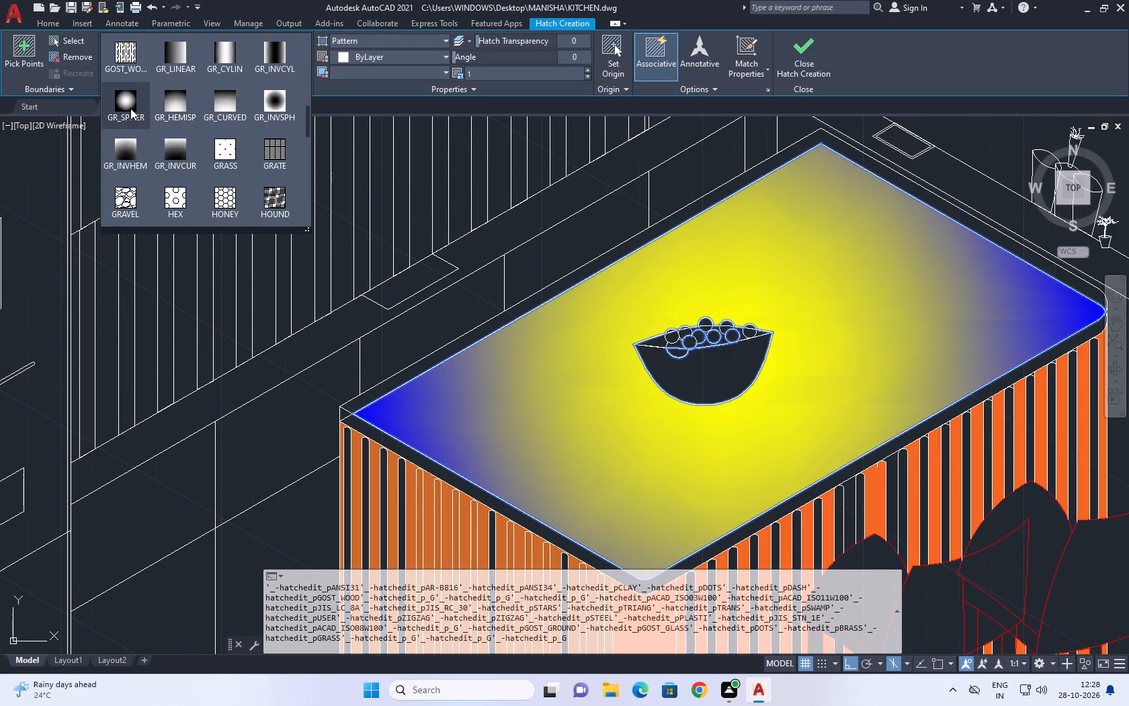
{"action": "scroll", "coordinate": [218, 131], "scroll_direction": "down", "scroll_amount": 4}
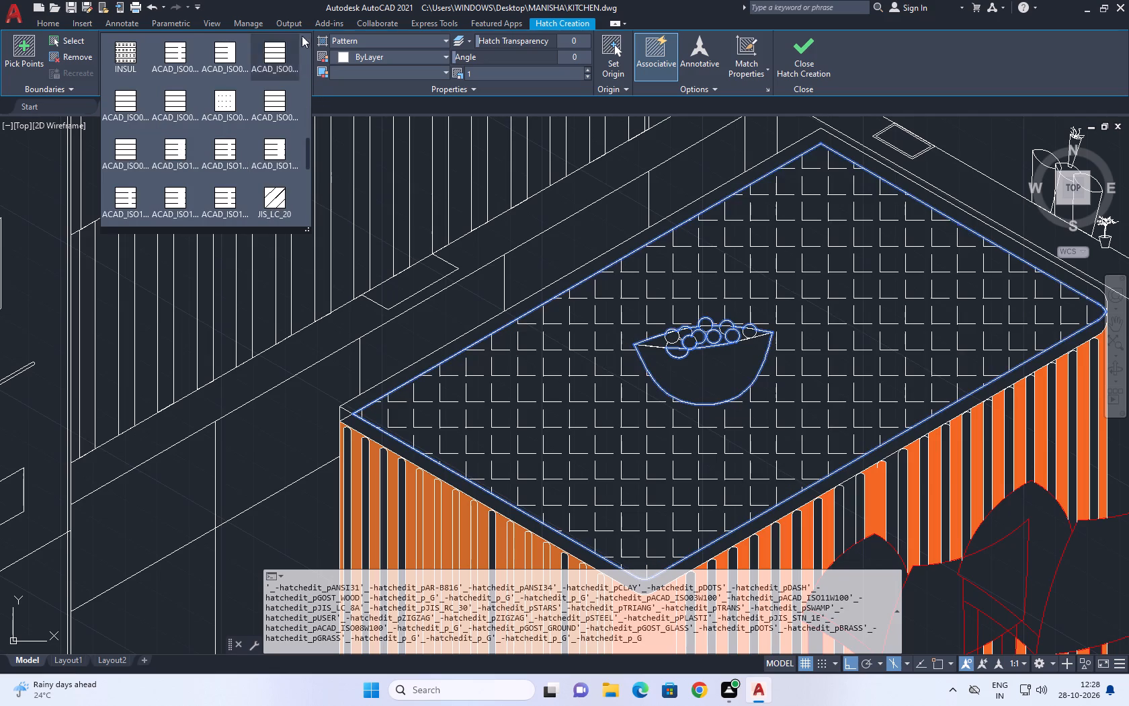
{"action": "key", "text": "Escape"}
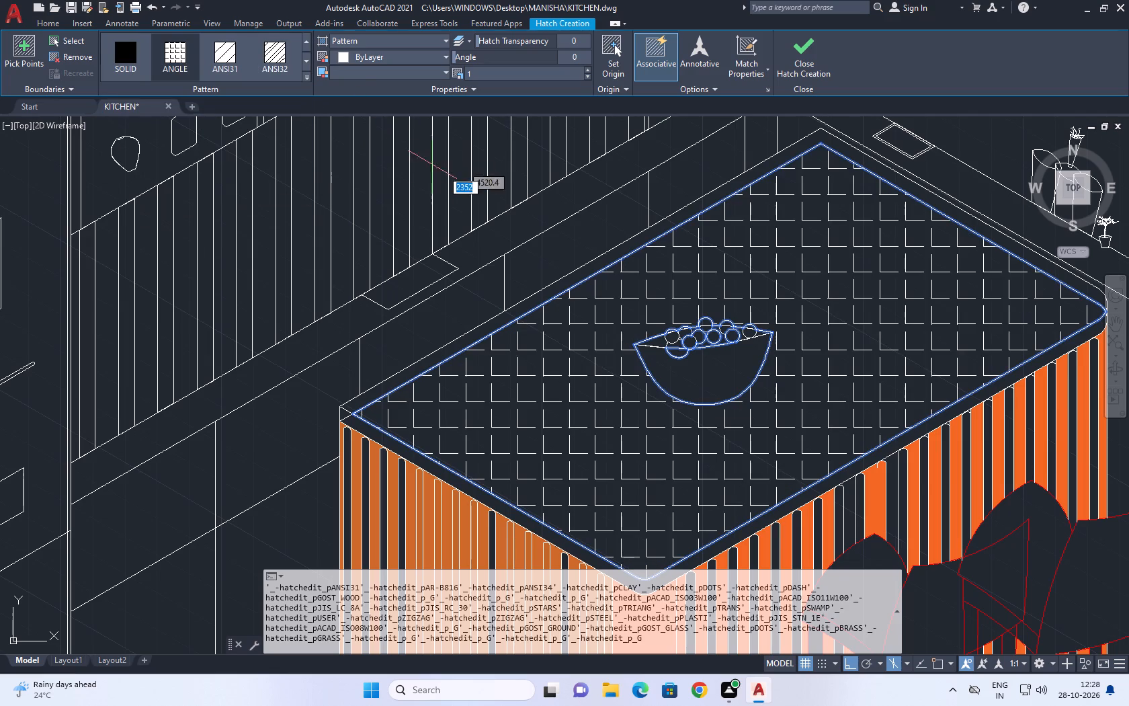
{"action": "key", "text": "Escape"}
Delete the ANGLE pattern hatch from the island's countertop.
{"action": "left_click", "coordinate": [624, 290]}
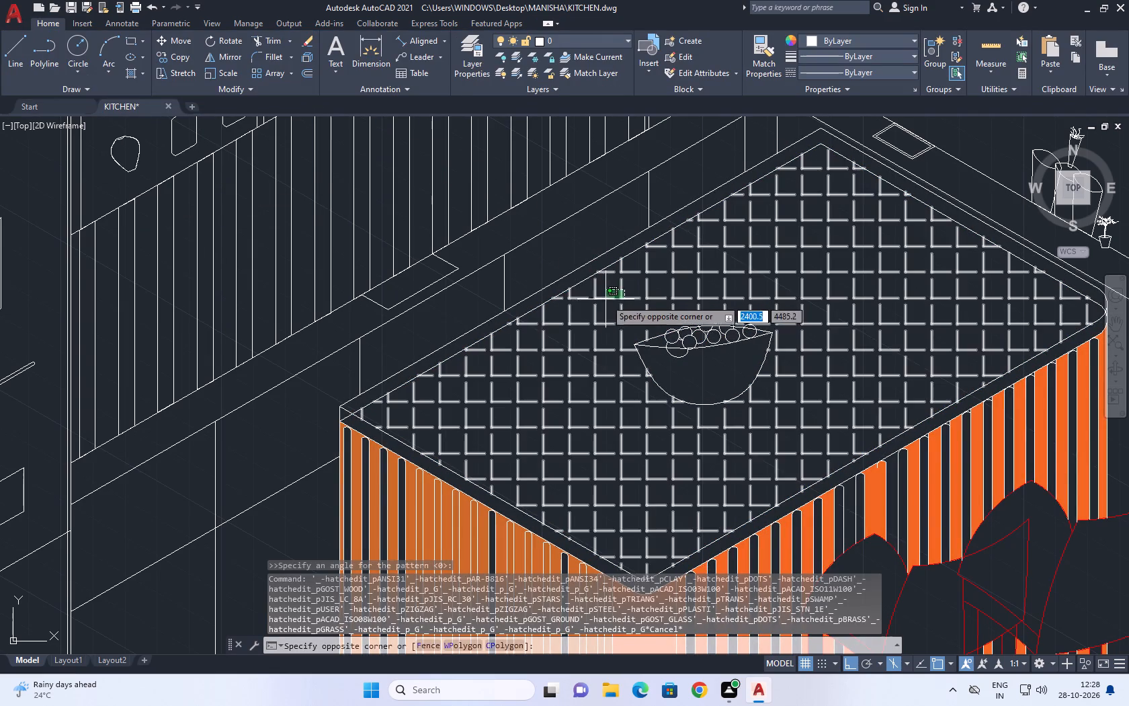
{"action": "left_click", "coordinate": [599, 310]}
{"action": "key", "text": "Delete"}
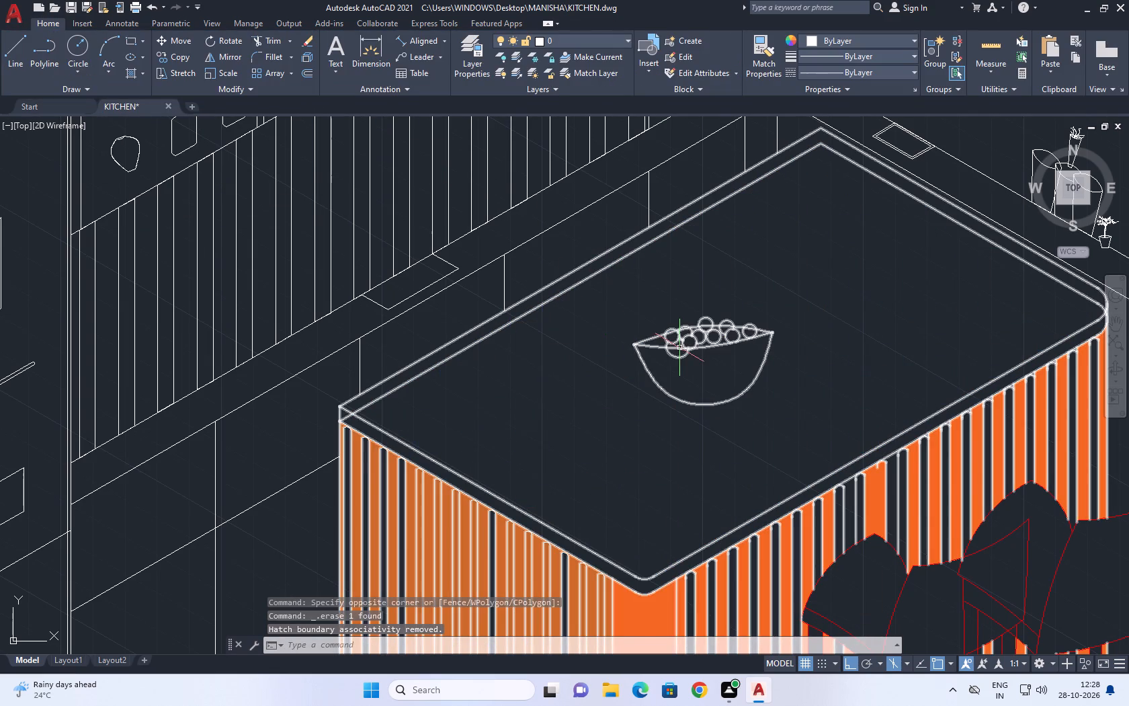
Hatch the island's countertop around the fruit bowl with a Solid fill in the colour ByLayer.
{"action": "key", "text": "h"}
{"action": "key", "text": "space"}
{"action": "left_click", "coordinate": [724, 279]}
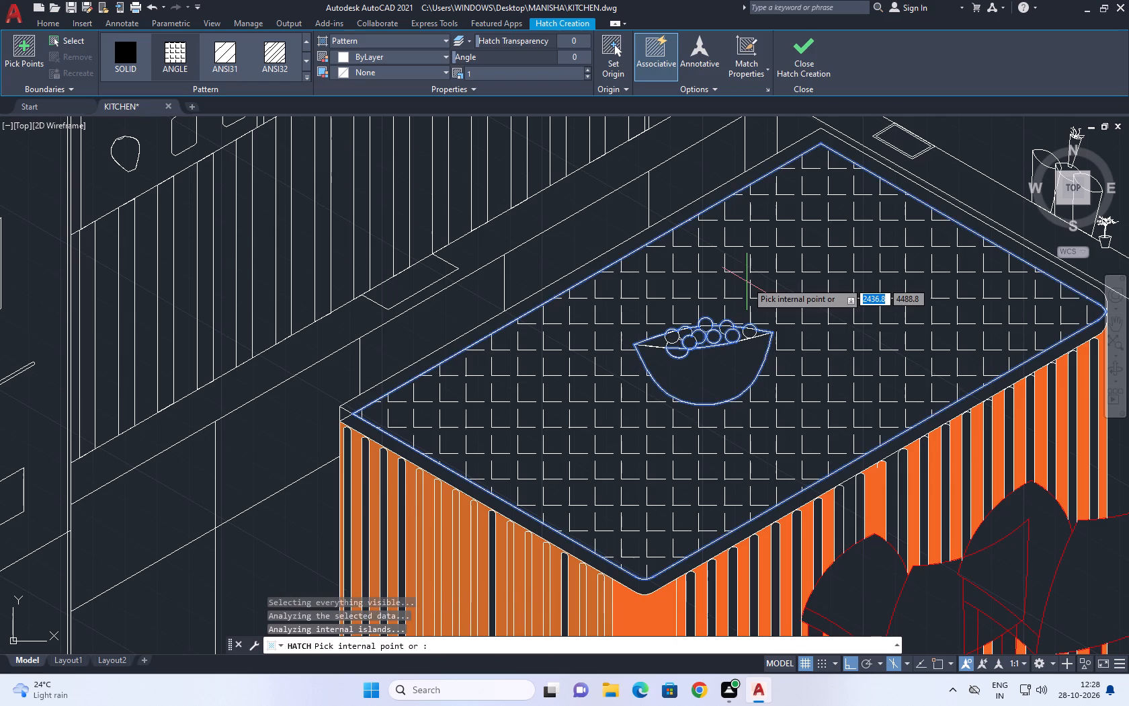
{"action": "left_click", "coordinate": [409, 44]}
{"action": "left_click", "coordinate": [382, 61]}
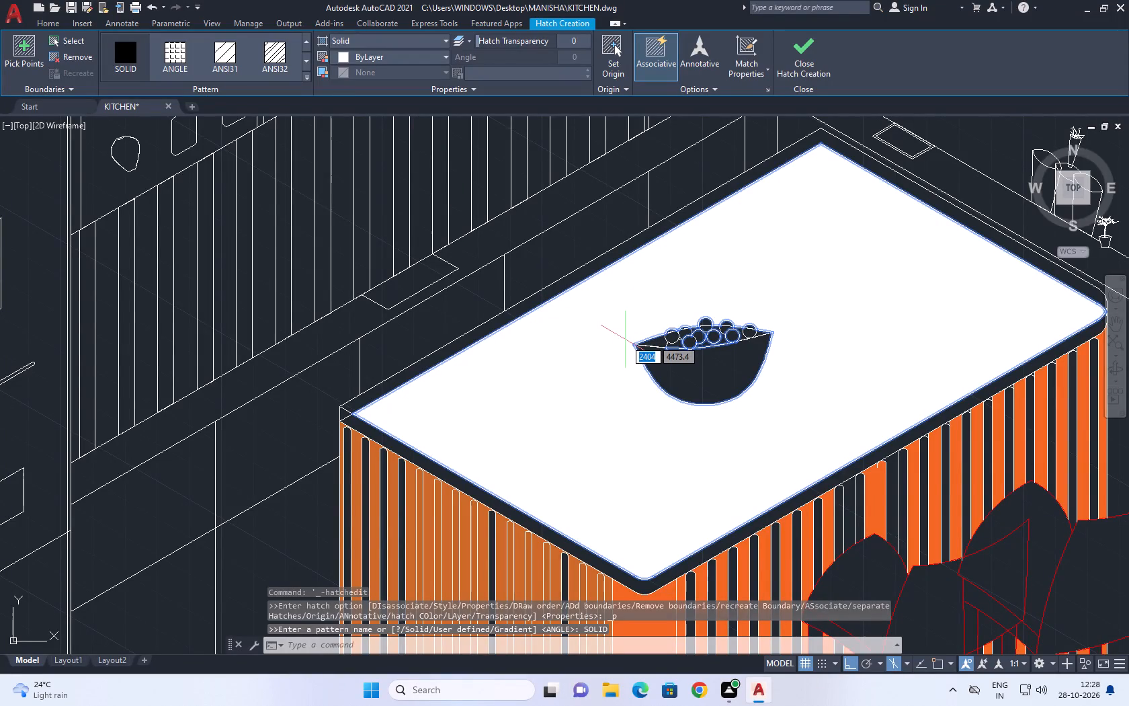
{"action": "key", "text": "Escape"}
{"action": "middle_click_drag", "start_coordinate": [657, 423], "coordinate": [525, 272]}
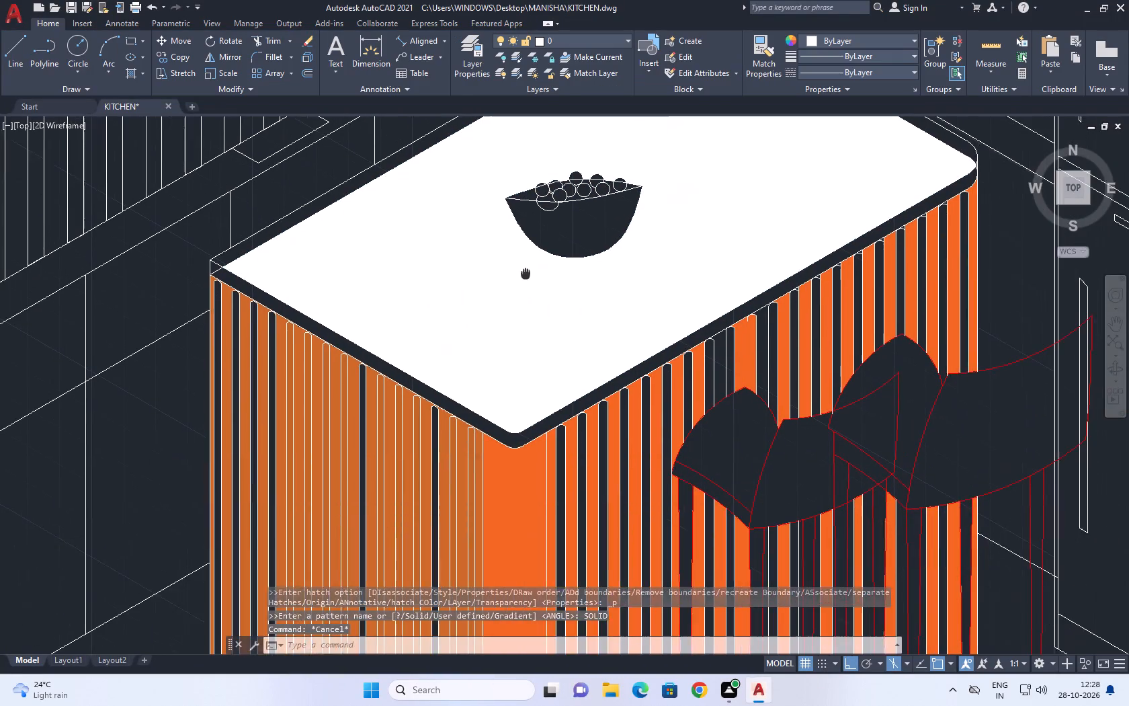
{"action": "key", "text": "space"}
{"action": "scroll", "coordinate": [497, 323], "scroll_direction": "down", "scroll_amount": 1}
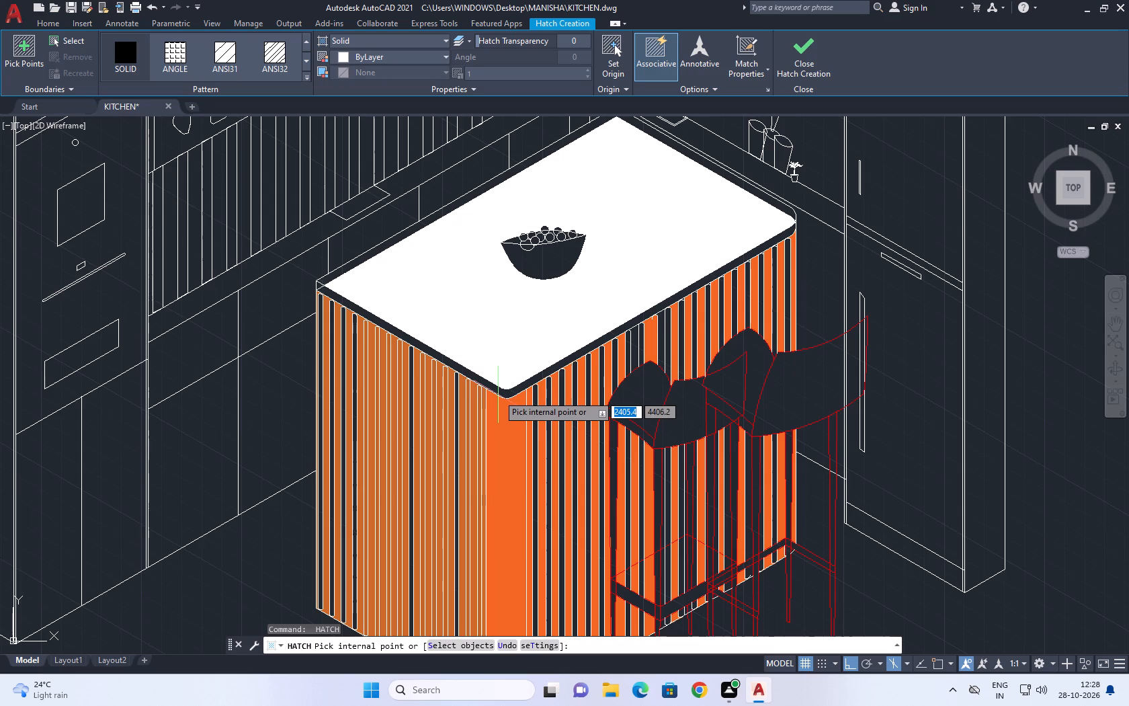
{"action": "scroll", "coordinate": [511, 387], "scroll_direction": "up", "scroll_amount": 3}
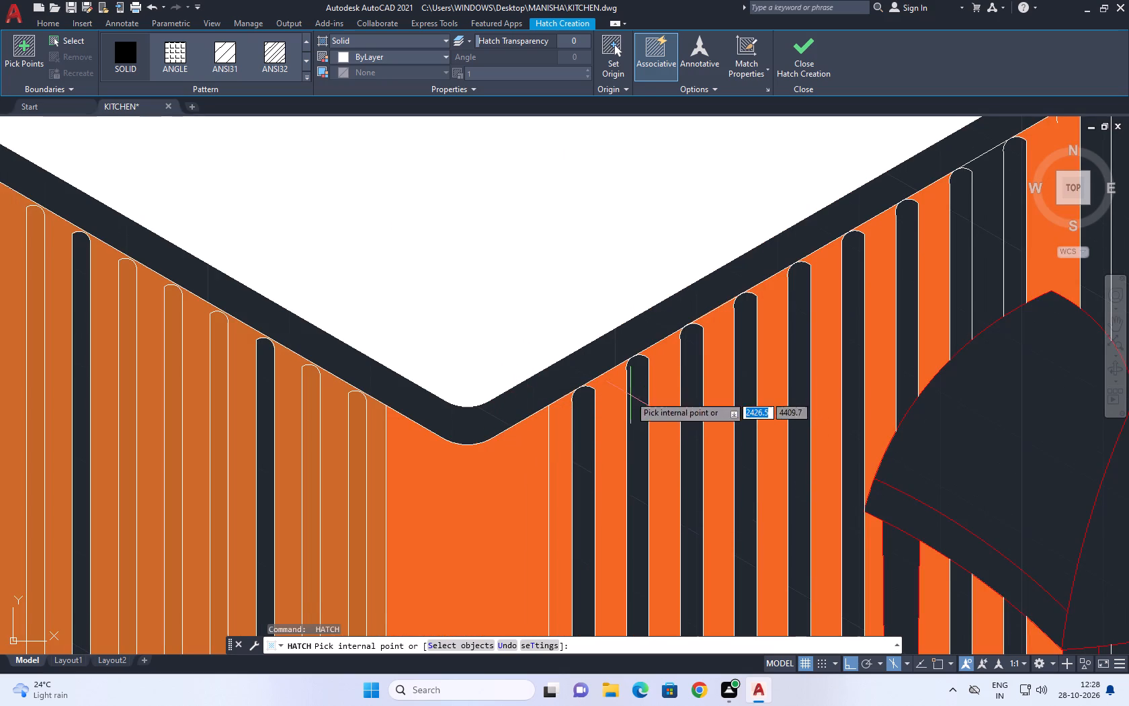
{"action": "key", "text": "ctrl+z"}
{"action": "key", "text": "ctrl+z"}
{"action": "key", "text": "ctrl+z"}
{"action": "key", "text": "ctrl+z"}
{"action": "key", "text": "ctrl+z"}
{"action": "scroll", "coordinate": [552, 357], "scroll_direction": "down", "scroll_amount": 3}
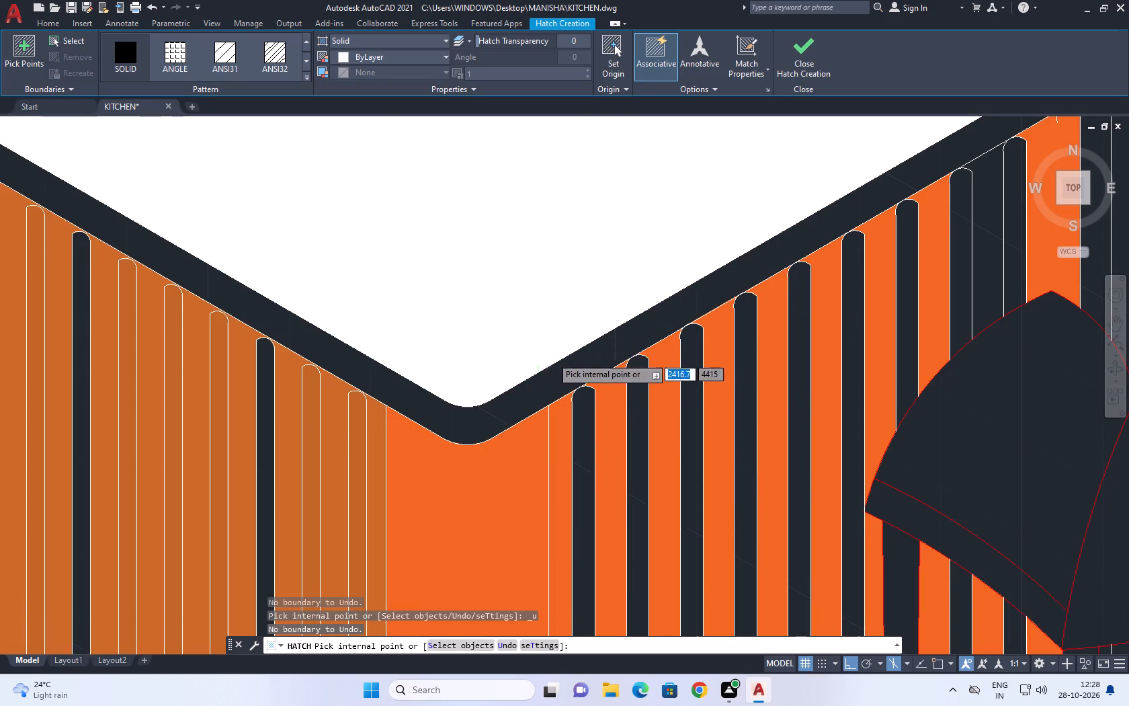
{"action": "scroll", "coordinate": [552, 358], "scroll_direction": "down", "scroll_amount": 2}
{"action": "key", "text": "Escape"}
Select every hatch similar to the orange one on the island's left slatted face and delete them all.
{"action": "scroll", "coordinate": [548, 404], "scroll_direction": "up", "scroll_amount": 1}
{"action": "left_click", "coordinate": [548, 402]}
{"action": "right_click", "coordinate": [547, 397]}
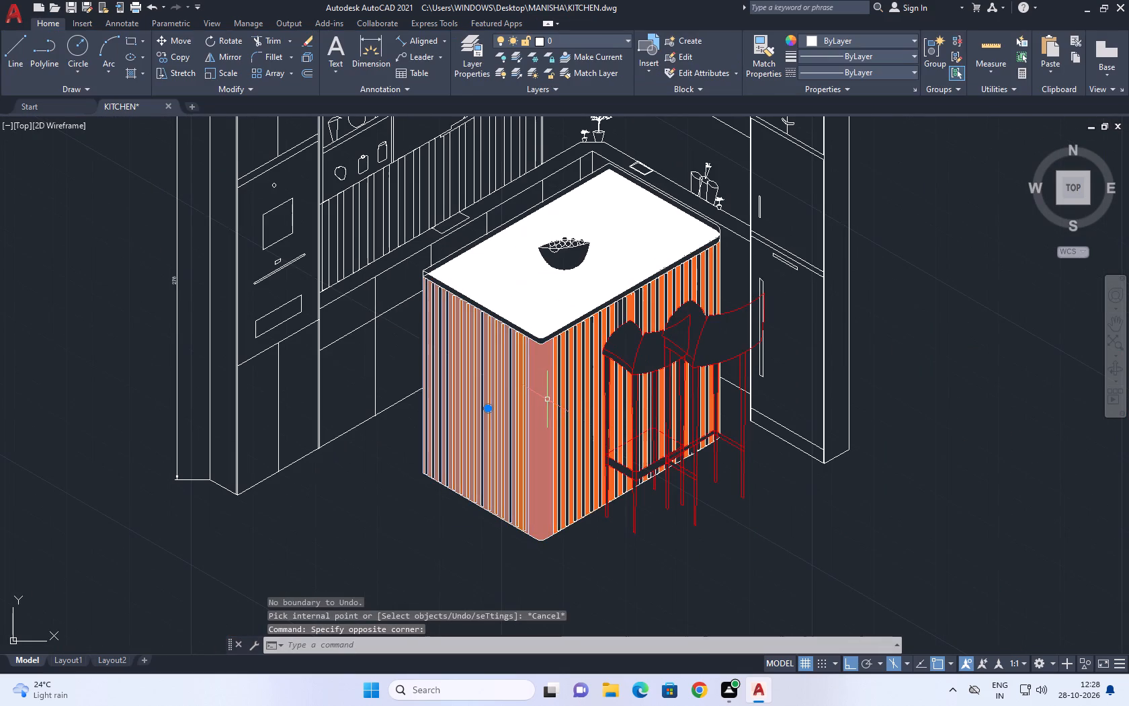
{"action": "left_click", "coordinate": [607, 551]}
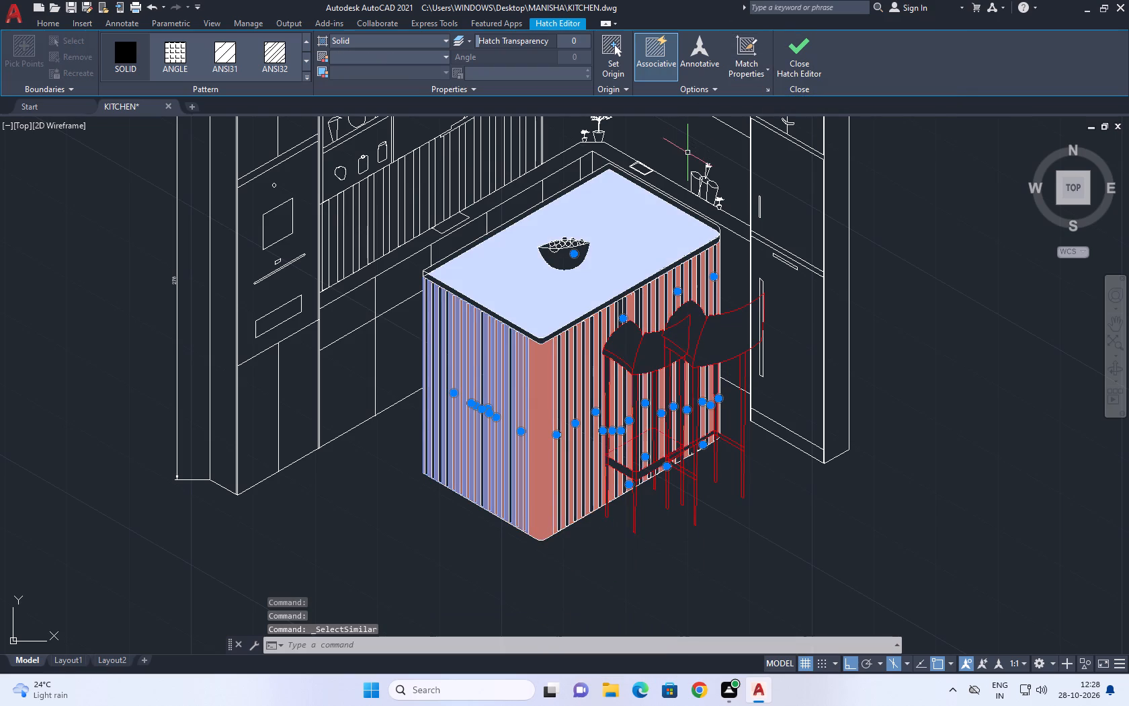
{"action": "key", "text": "Delete"}
Turn Ortho off and draw a four-point spline rising to an upturned end on the base cabinet front beside the tall oven unit.
{"action": "scroll", "coordinate": [745, 186], "scroll_direction": "up", "scroll_amount": 1}
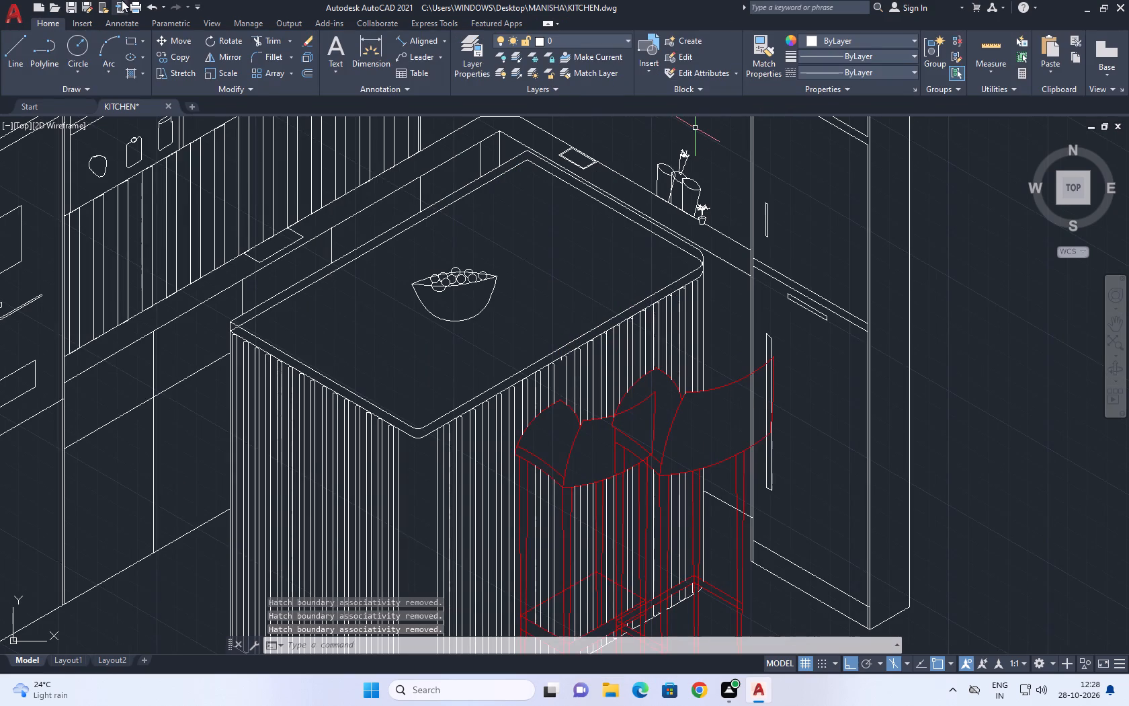
{"action": "scroll", "coordinate": [516, 419], "scroll_direction": "down", "scroll_amount": 2}
{"action": "middle_click_drag", "start_coordinate": [318, 340], "coordinate": [462, 427]}
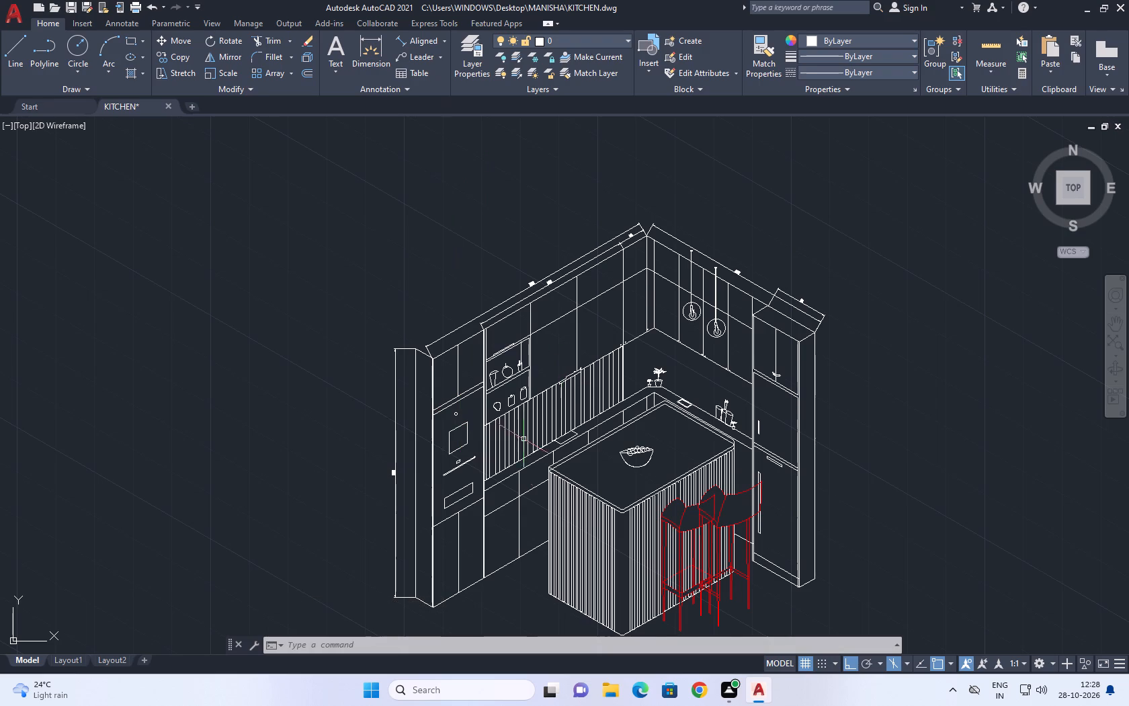
{"action": "scroll", "coordinate": [492, 509], "scroll_direction": "up", "scroll_amount": 3}
{"action": "middle_click_drag", "start_coordinate": [495, 497], "coordinate": [524, 465]}
{"action": "key", "text": "s"}
{"action": "key", "text": "p"}
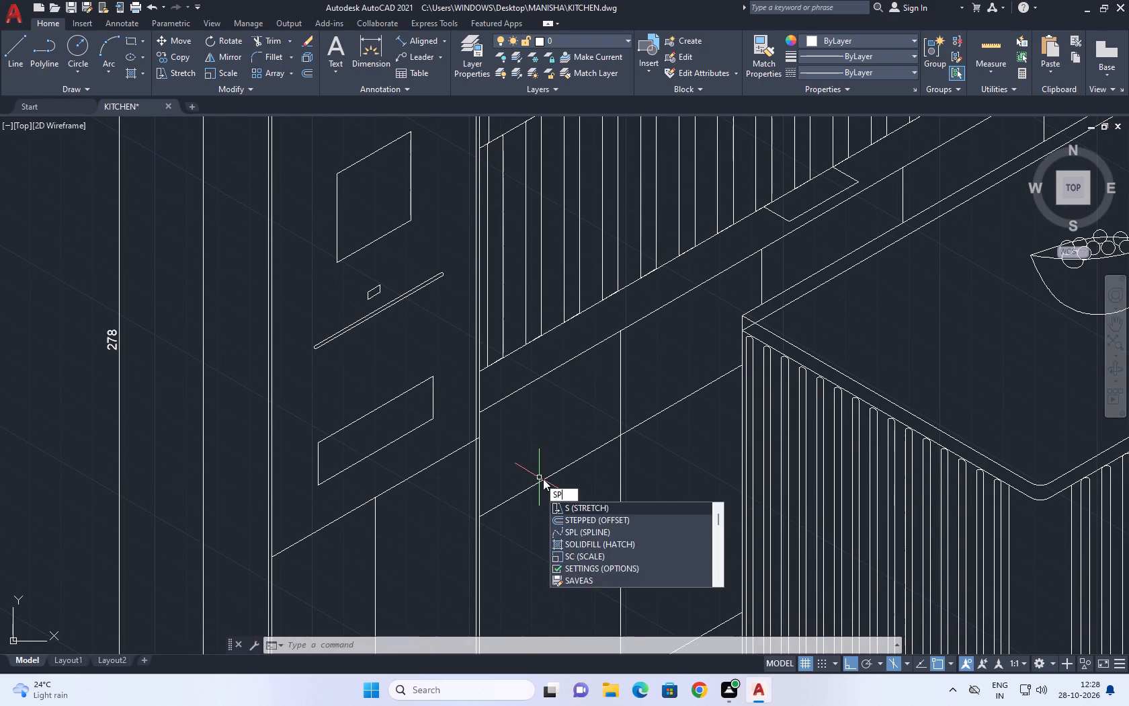
{"action": "type", "text": "L"}
{"action": "key", "text": "space"}
{"action": "scroll", "coordinate": [536, 444], "scroll_direction": "up", "scroll_amount": 2}
{"action": "left_click_drag", "start_coordinate": [464, 426], "coordinate": [478, 426]}
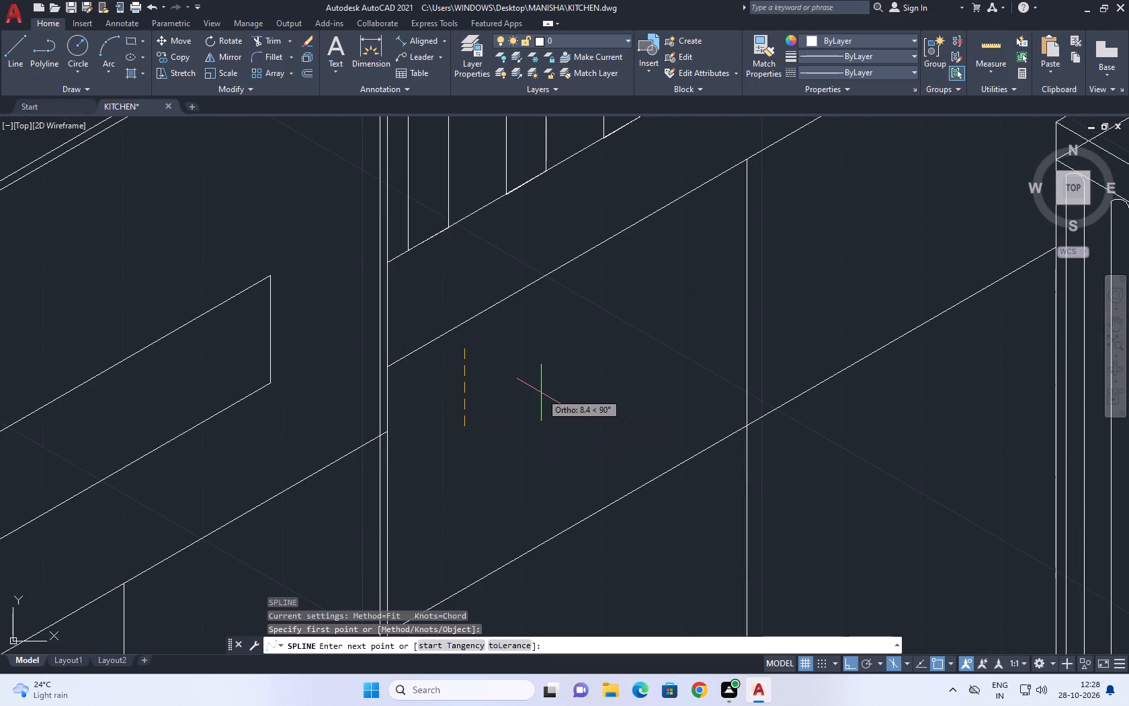
{"action": "key", "text": "F8"}
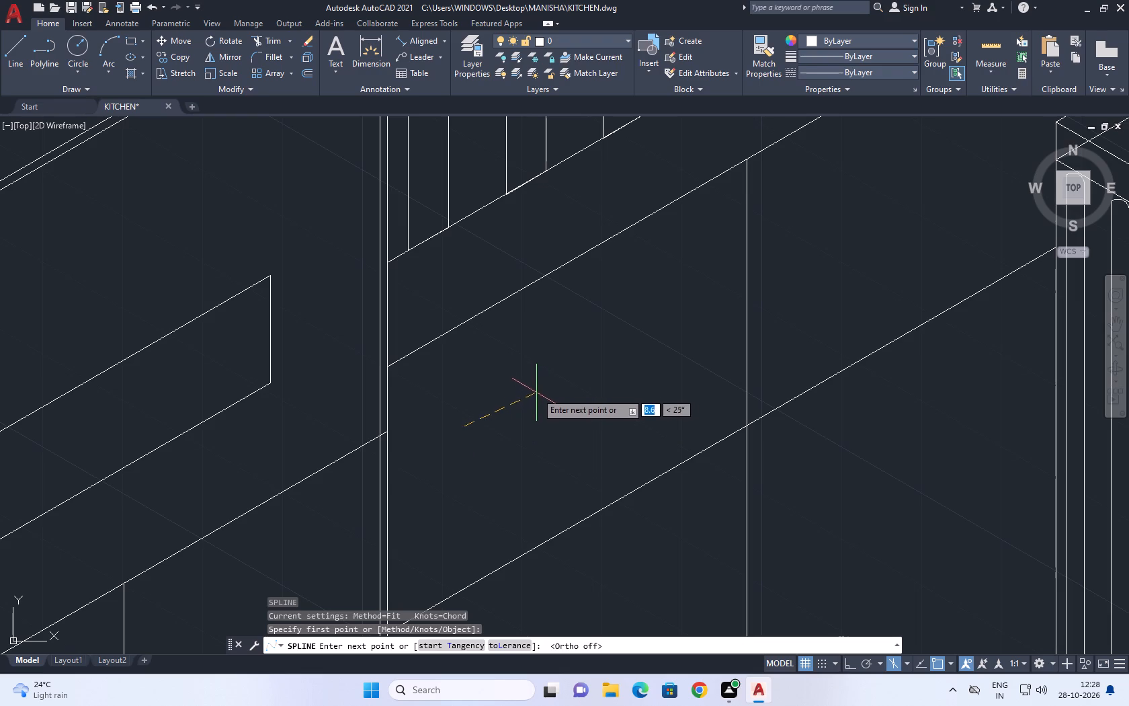
{"action": "left_click", "coordinate": [560, 377]}
{"action": "left_click", "coordinate": [595, 353]}
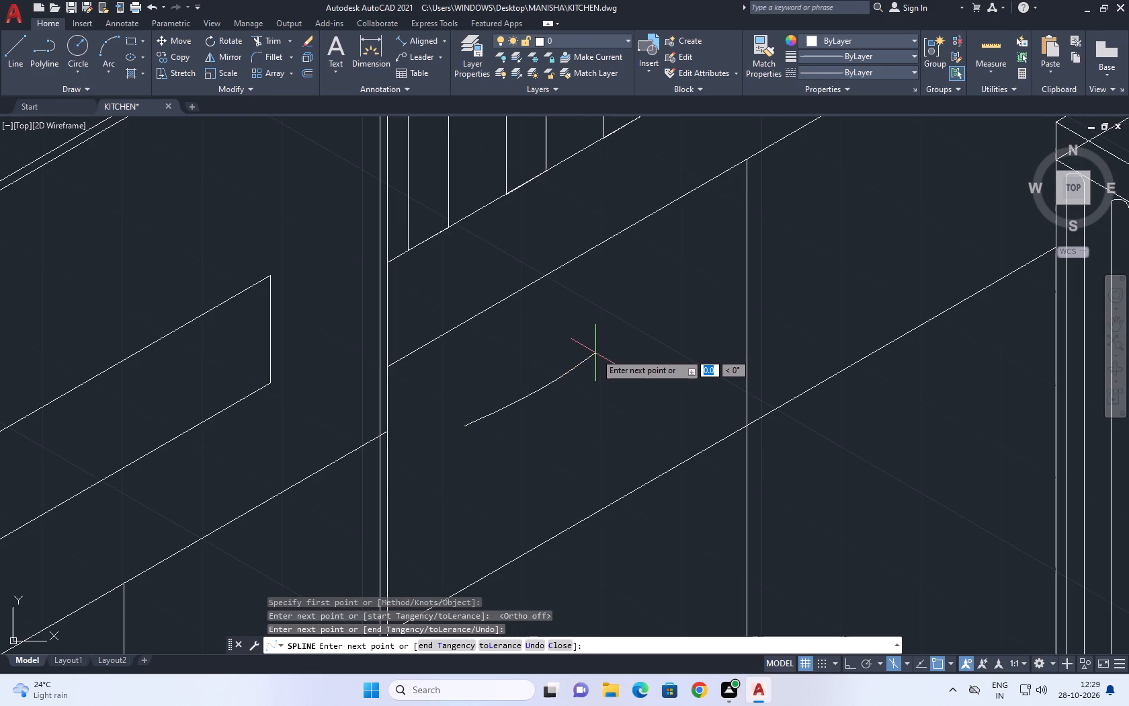
{"action": "left_click", "coordinate": [609, 320]}
{"action": "key", "text": "space"}
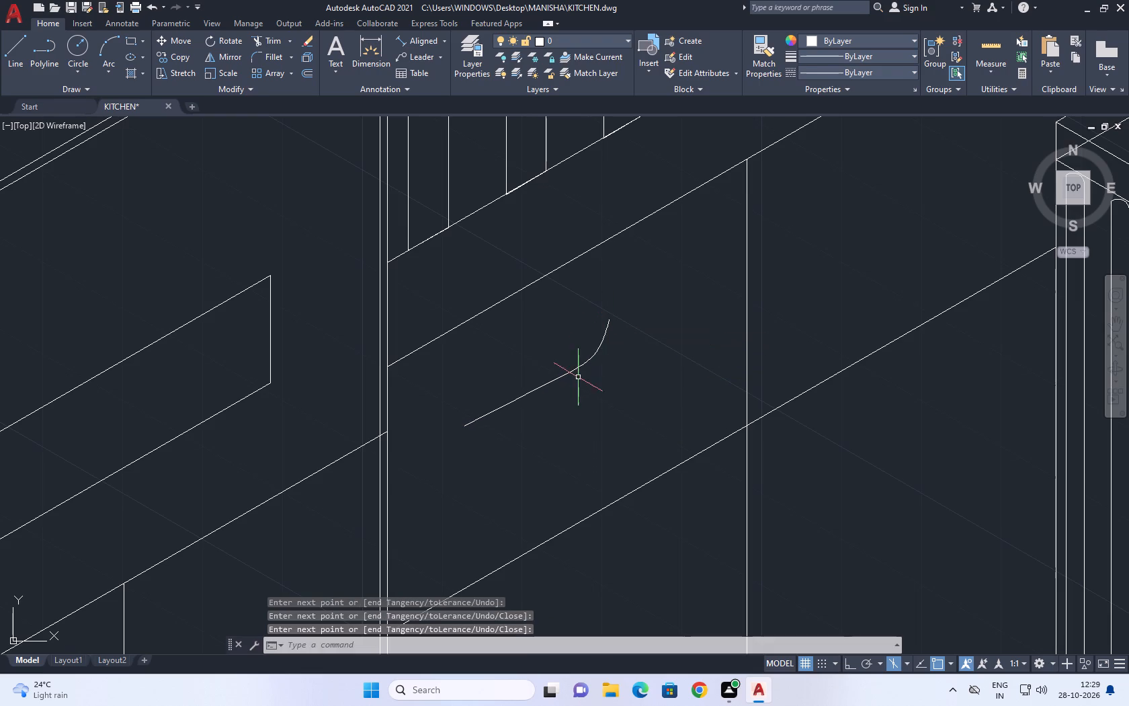
Stretch the spline's second fit point slightly downward to bow the line into a smooth curve.
{"action": "left_click", "coordinate": [575, 379]}
{"action": "left_click", "coordinate": [567, 364]}
{"action": "scroll", "coordinate": [560, 391], "scroll_direction": "up", "scroll_amount": 1}
{"action": "left_click", "coordinate": [561, 370]}
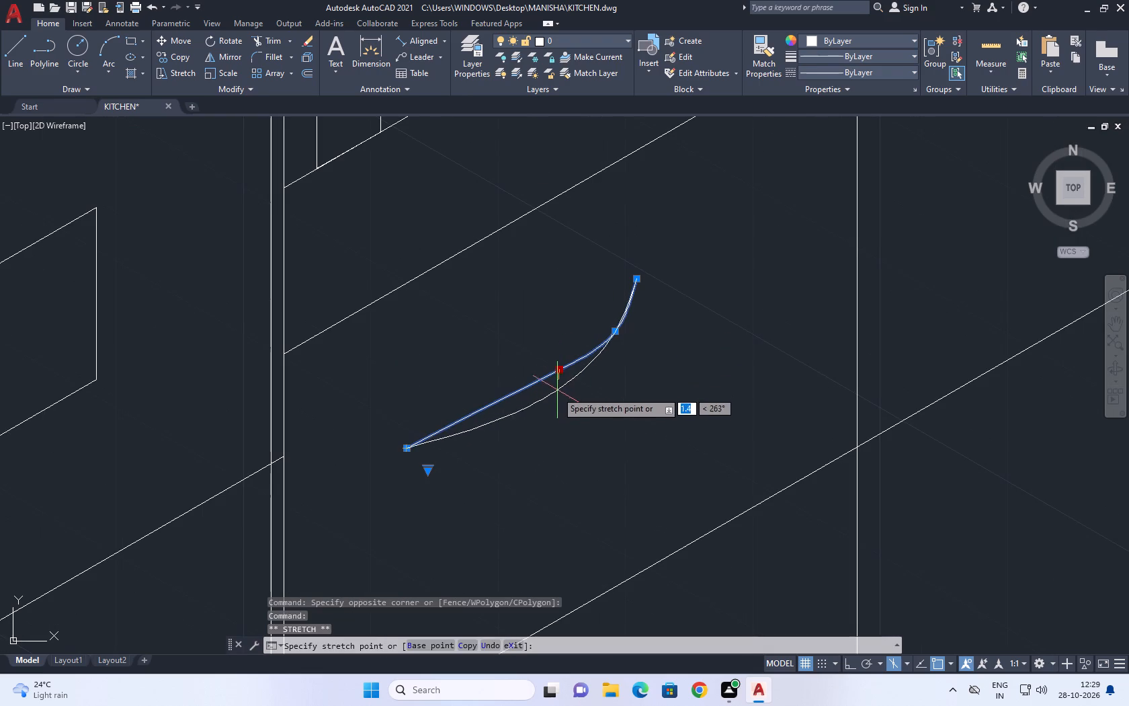
{"action": "left_click", "coordinate": [550, 395]}
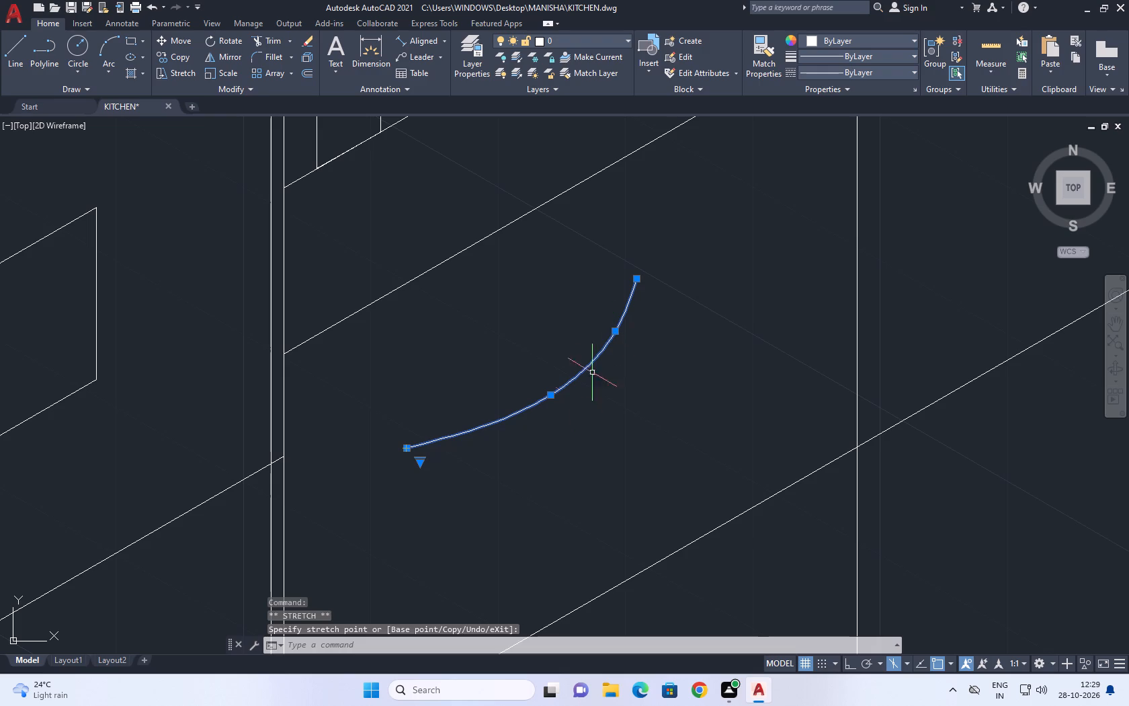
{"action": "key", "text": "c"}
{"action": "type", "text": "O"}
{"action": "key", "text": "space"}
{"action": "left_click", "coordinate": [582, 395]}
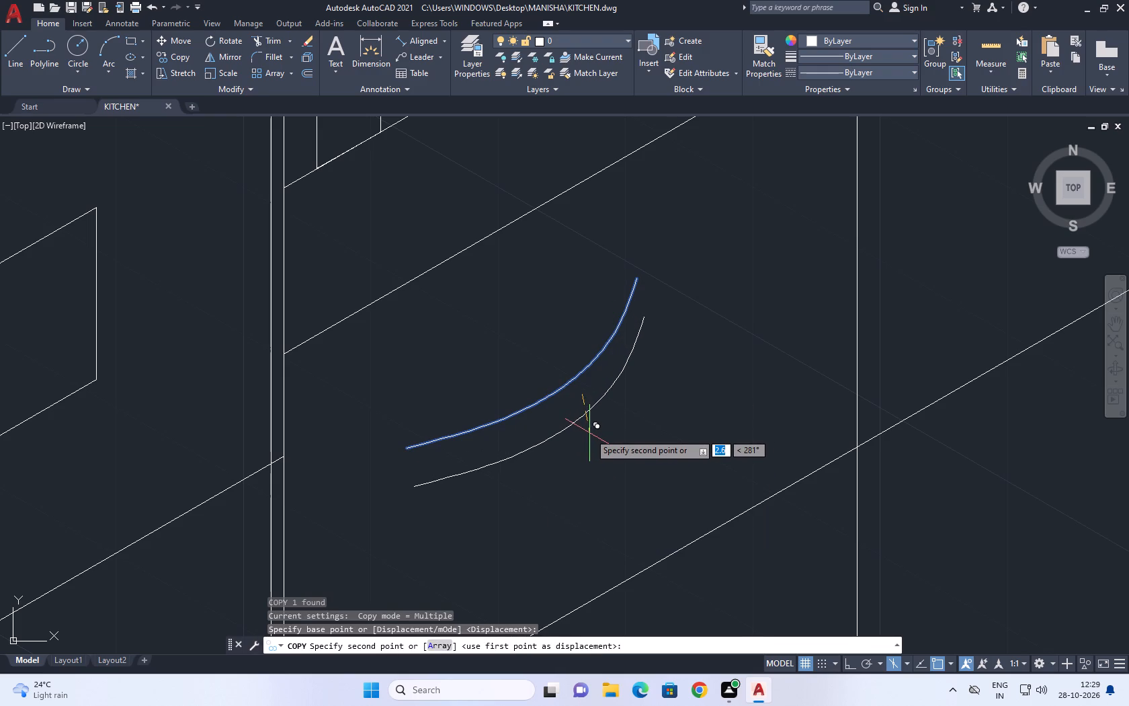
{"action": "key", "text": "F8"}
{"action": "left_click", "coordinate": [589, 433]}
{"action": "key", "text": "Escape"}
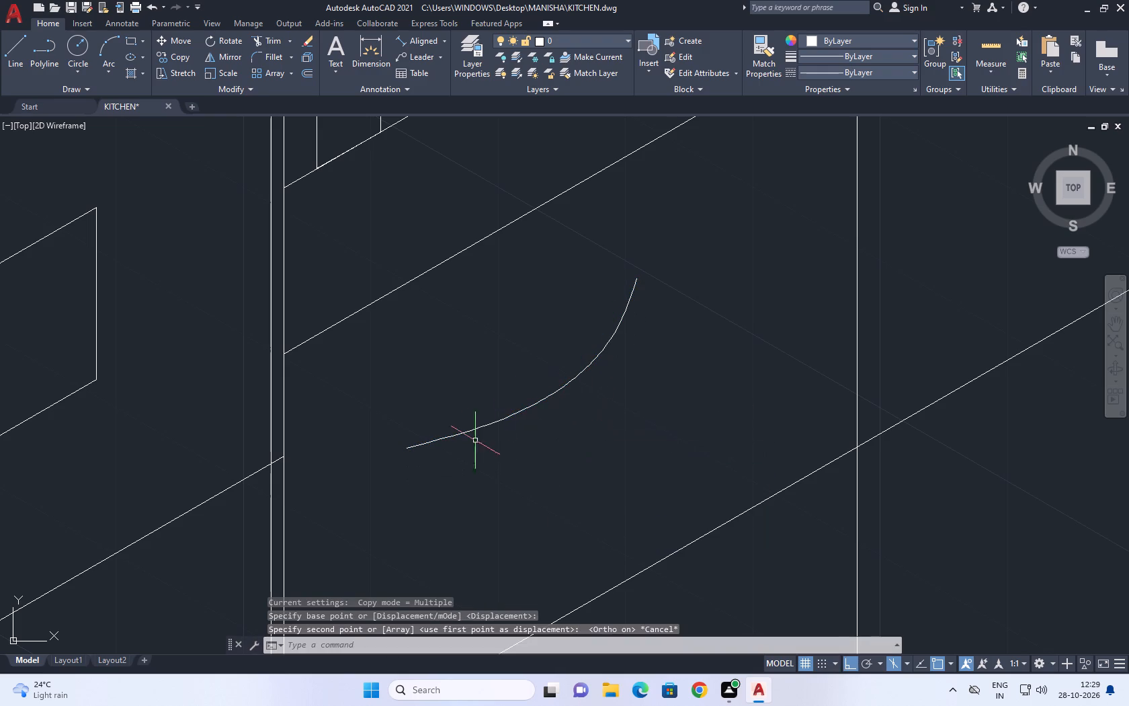
Copy the curved spline with Ortho off, placing the duplicate slightly below and beside the original on the base cabinet front.
{"action": "left_click", "coordinate": [520, 421]}
{"action": "left_click", "coordinate": [513, 403]}
{"action": "type", "text": "CO"}
{"action": "key", "text": "space"}
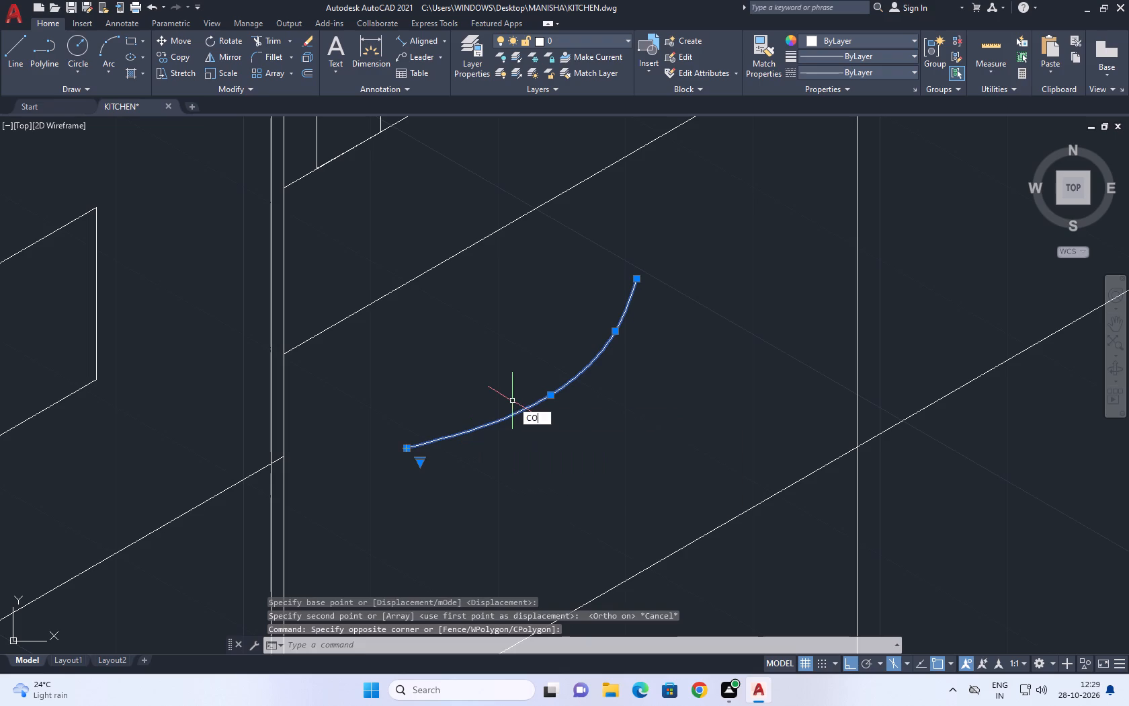
{"action": "left_click", "coordinate": [518, 405]}
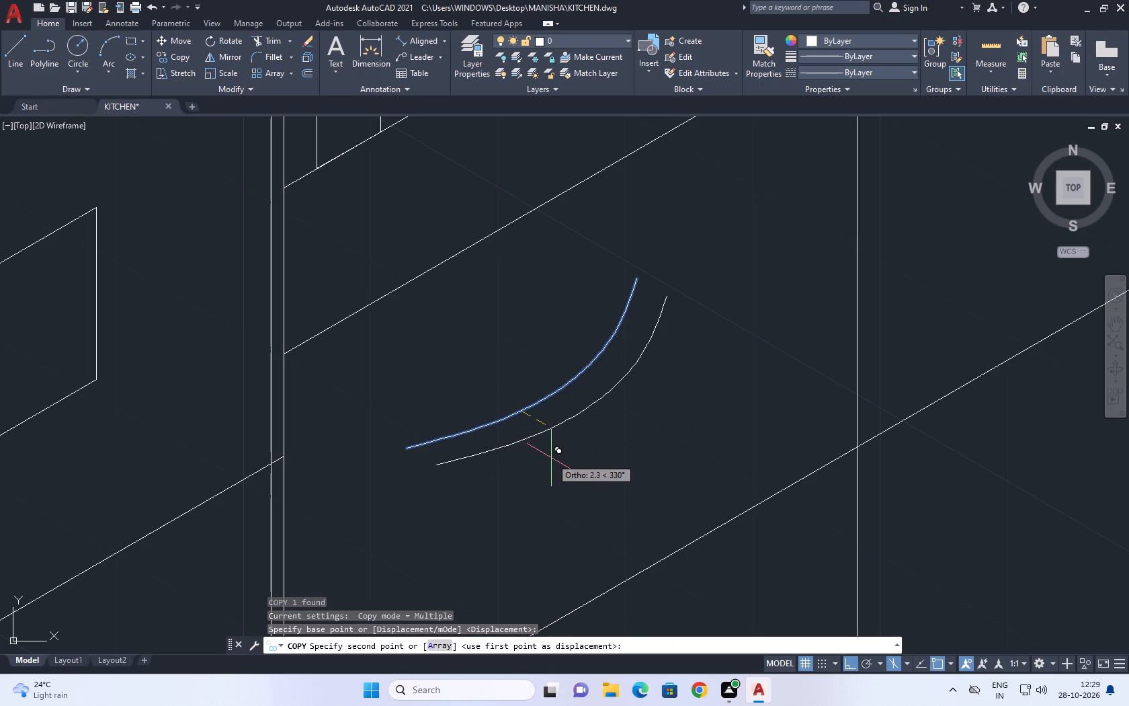
{"action": "key", "text": "F8"}
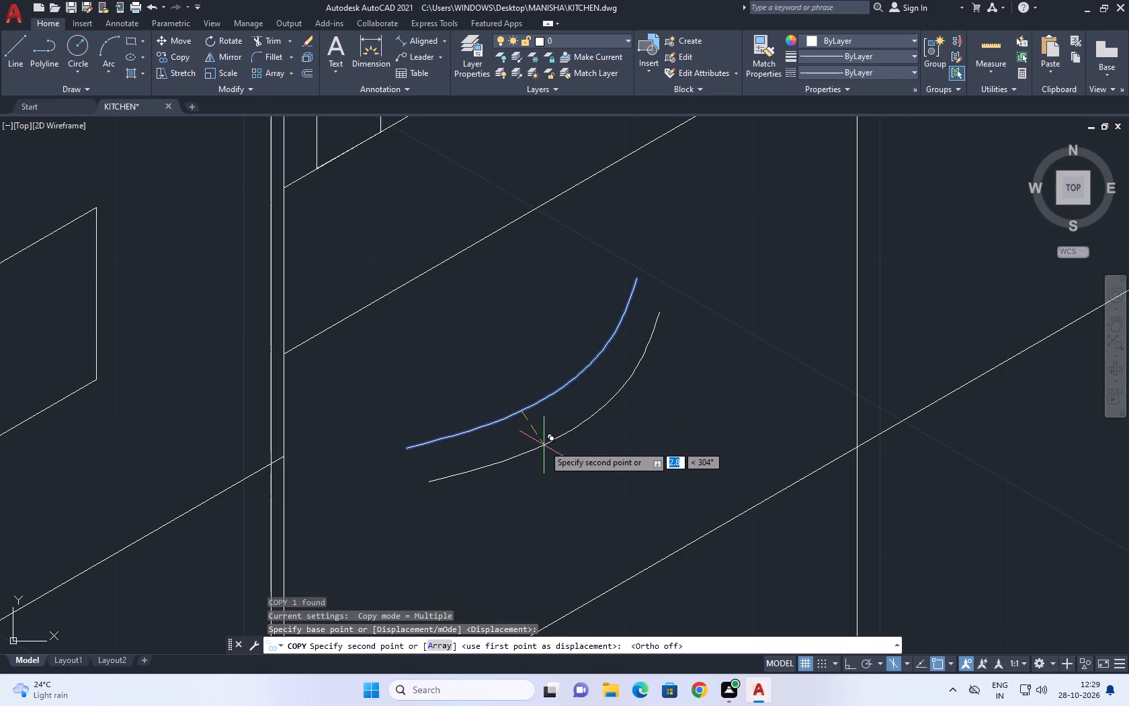
{"action": "left_click", "coordinate": [536, 440]}
{"action": "key", "text": "Escape"}
Draw a three-point arc that caps the lower open ends of the two splines.
{"action": "middle_click_drag", "start_coordinate": [409, 493], "coordinate": [465, 540]}
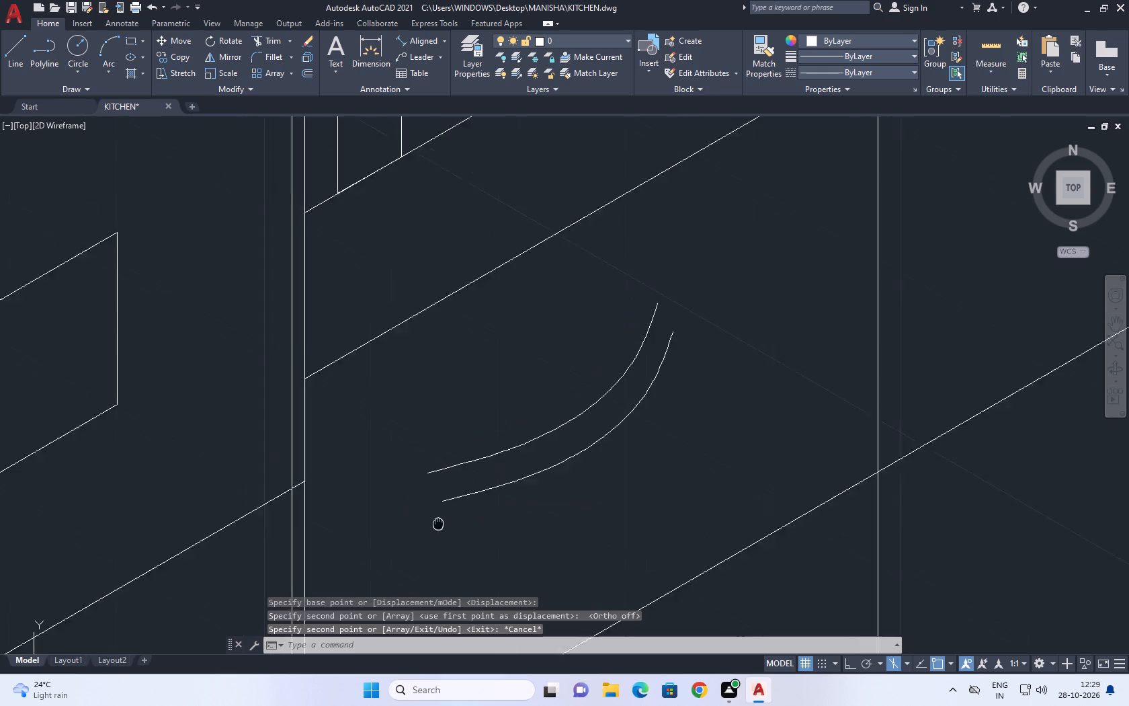
{"action": "middle_click_drag", "start_coordinate": [465, 540], "coordinate": [492, 541]}
{"action": "key", "text": "a"}
{"action": "key", "text": "space"}
{"action": "scroll", "coordinate": [498, 514], "scroll_direction": "up", "scroll_amount": 2}
{"action": "left_click", "coordinate": [472, 473]}
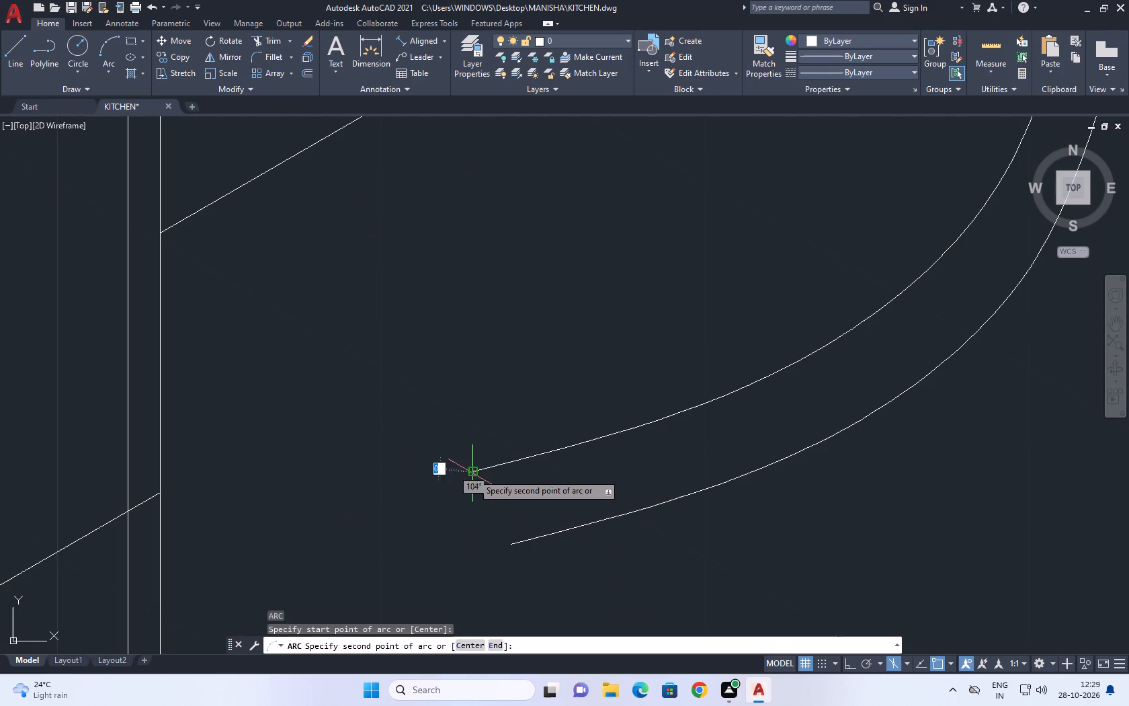
{"action": "left_click", "coordinate": [468, 512]}
{"action": "left_click", "coordinate": [511, 548]}
Cap the upper open ends of the splines with a three-point arc and pull its midpoint inward to flatten it.
{"action": "scroll", "coordinate": [592, 487], "scroll_direction": "down", "scroll_amount": 5}
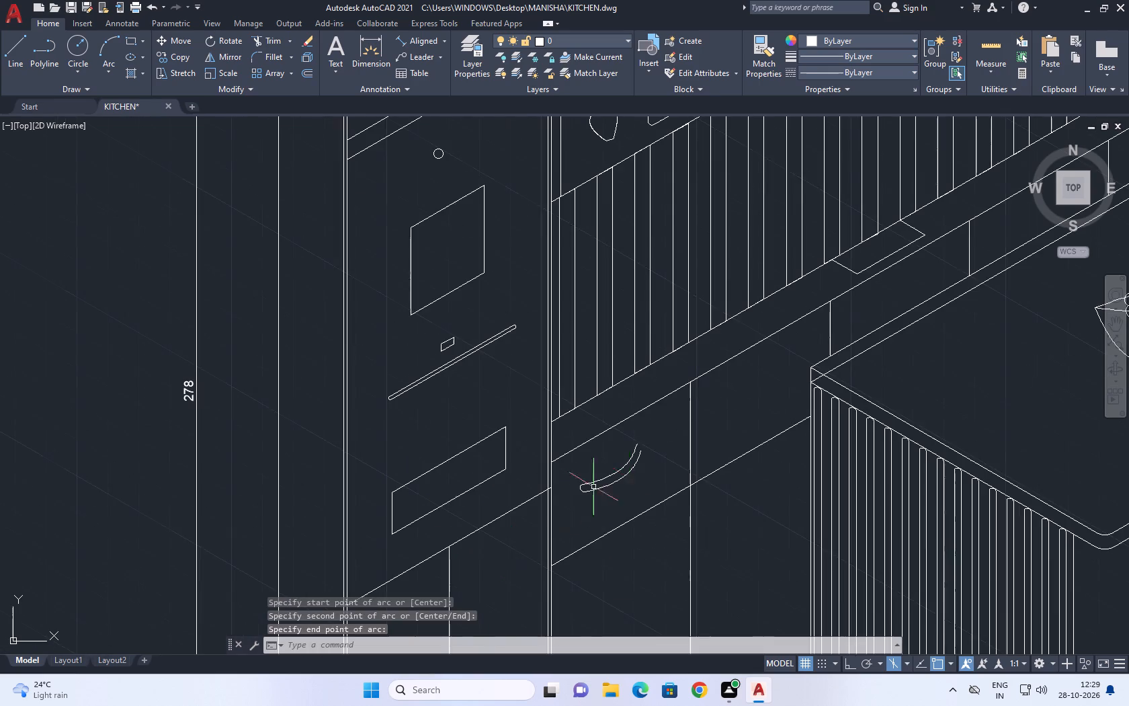
{"action": "key", "text": "space"}
{"action": "scroll", "coordinate": [622, 455], "scroll_direction": "up", "scroll_amount": 4}
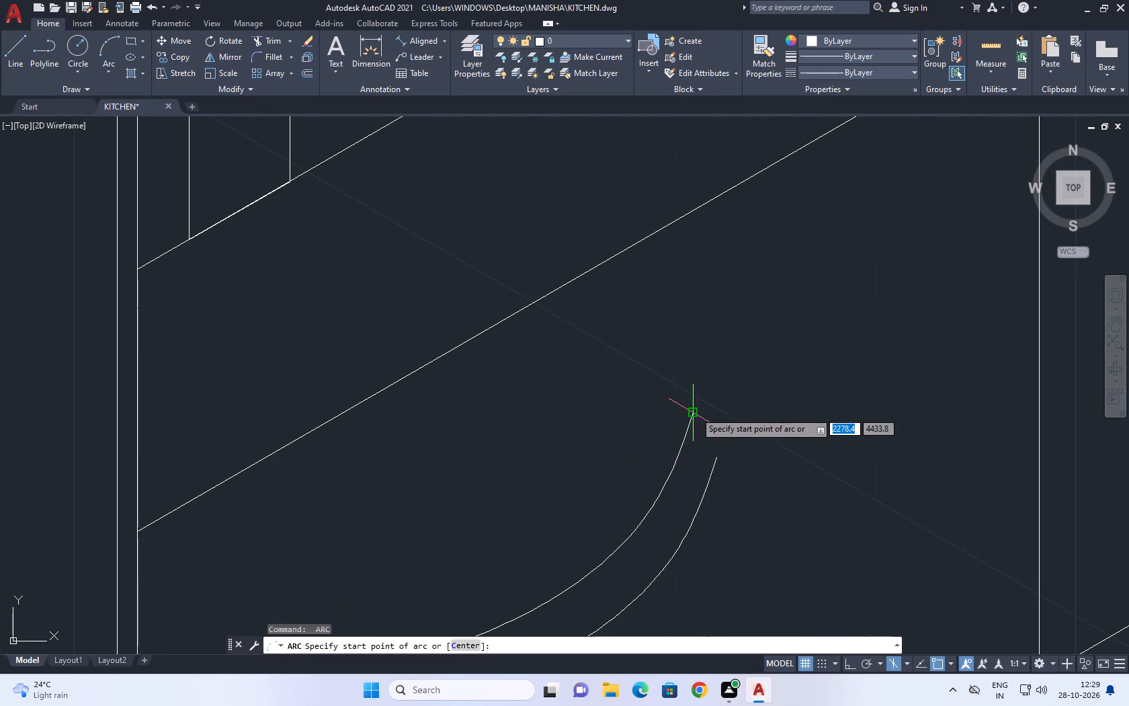
{"action": "left_click", "coordinate": [694, 411]}
{"action": "left_click", "coordinate": [710, 413]}
{"action": "left_click", "coordinate": [716, 461]}
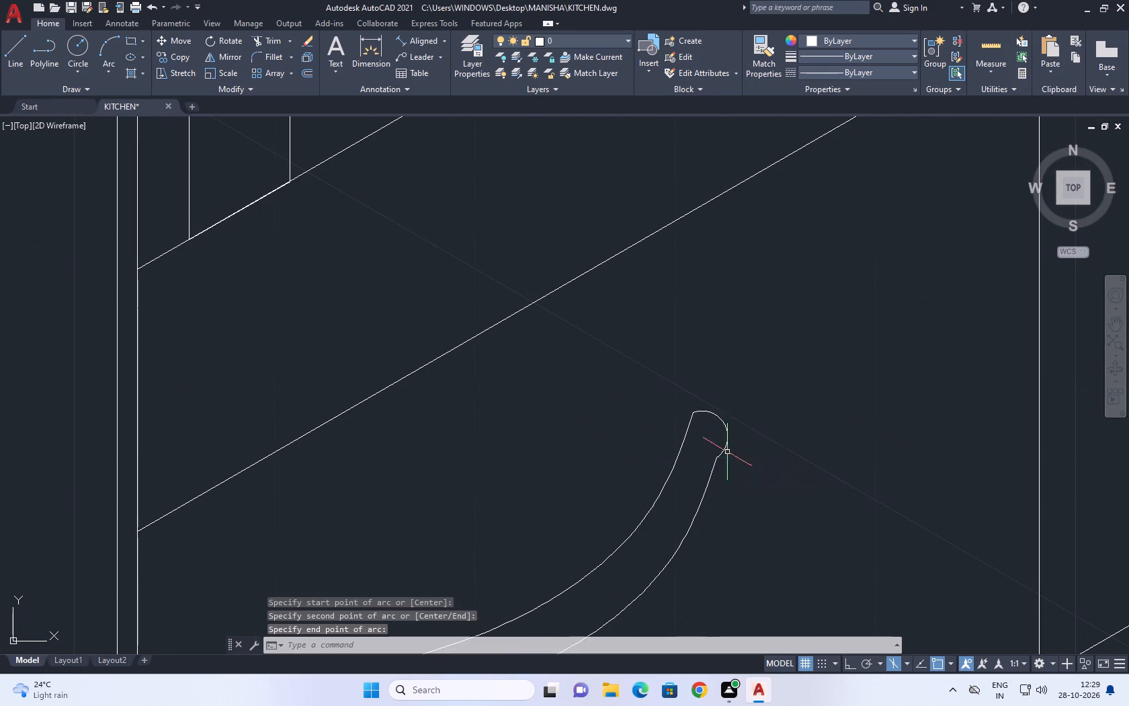
{"action": "scroll", "coordinate": [721, 433], "scroll_direction": "up", "scroll_amount": 1}
{"action": "left_click", "coordinate": [729, 434]}
{"action": "left_click", "coordinate": [728, 419]}
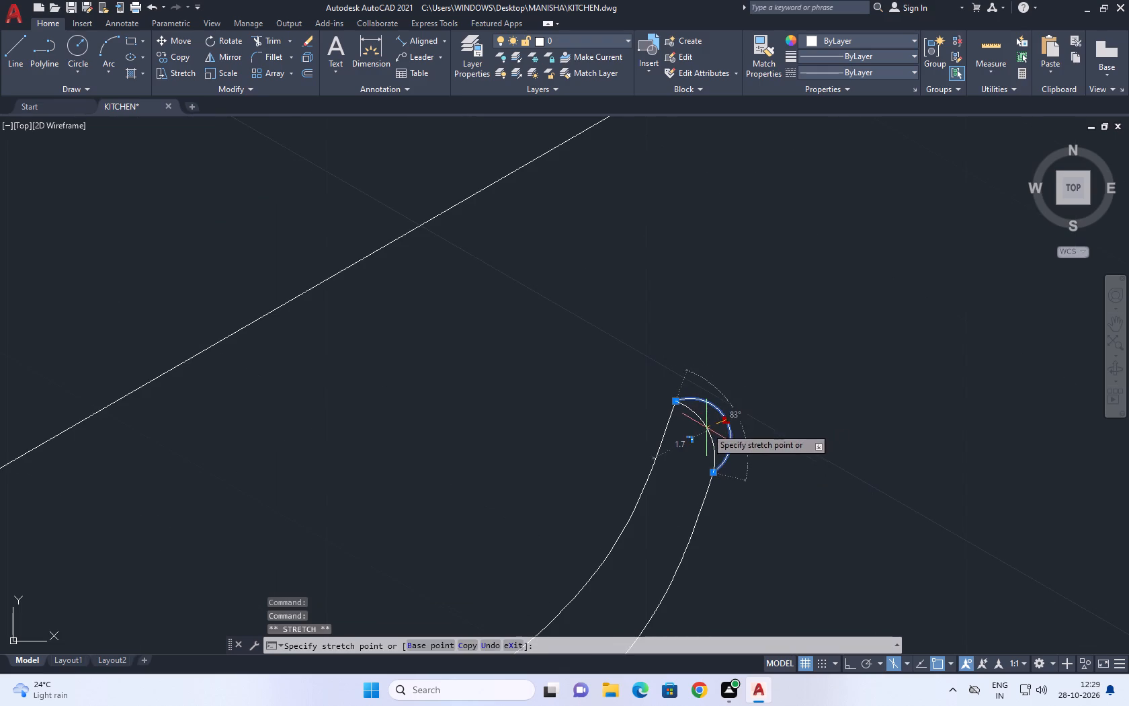
{"action": "left_click", "coordinate": [706, 428]}
{"action": "key", "text": "Escape"}
Stretch the two middle fit points of the lower spline toward the upper spline to slim the handle shape.
{"action": "scroll", "coordinate": [711, 393], "scroll_direction": "down", "scroll_amount": 4}
{"action": "middle_click_drag", "start_coordinate": [743, 381], "coordinate": [684, 379]}
{"action": "middle_click_drag", "start_coordinate": [724, 401], "coordinate": [640, 412]}
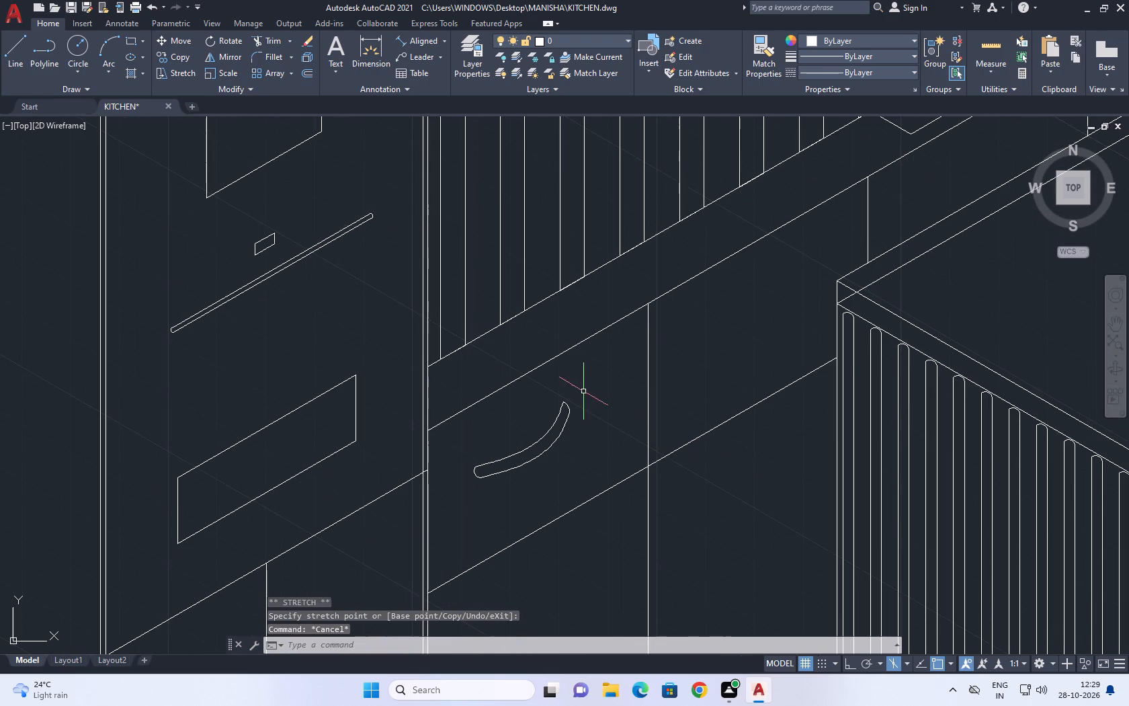
{"action": "scroll", "coordinate": [524, 467], "scroll_direction": "up", "scroll_amount": 3}
{"action": "left_click_drag", "start_coordinate": [618, 462], "coordinate": [611, 456]}
{"action": "left_click", "coordinate": [577, 409]}
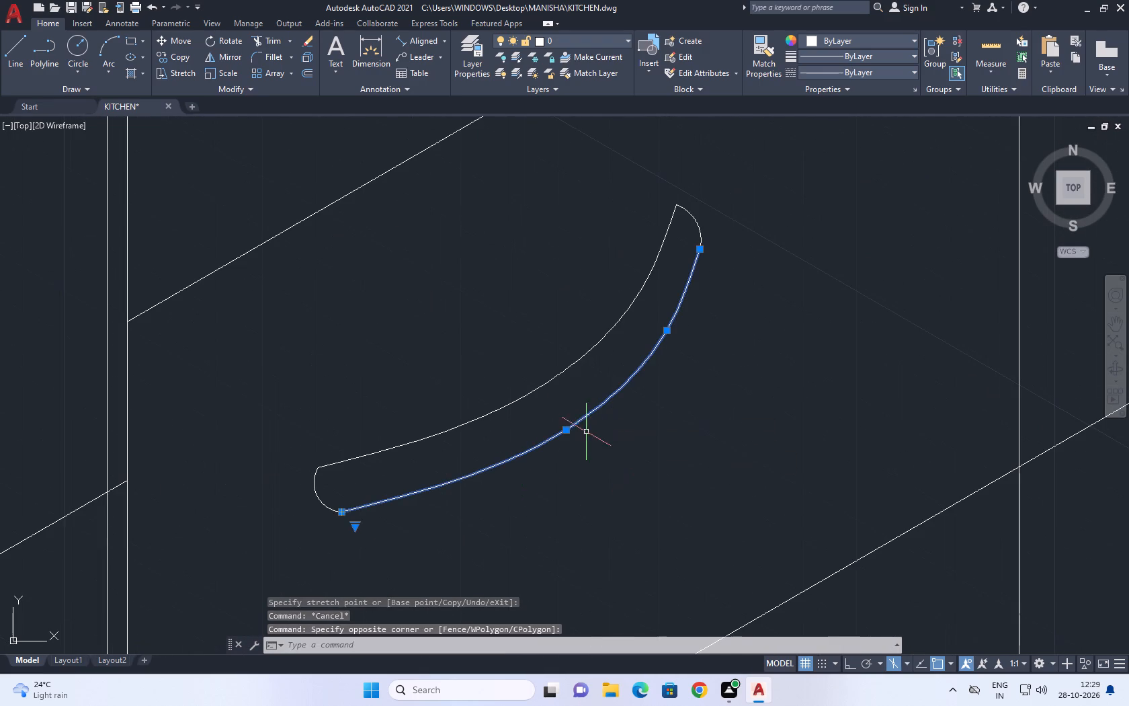
{"action": "left_click", "coordinate": [567, 430]}
{"action": "left_click", "coordinate": [556, 414]}
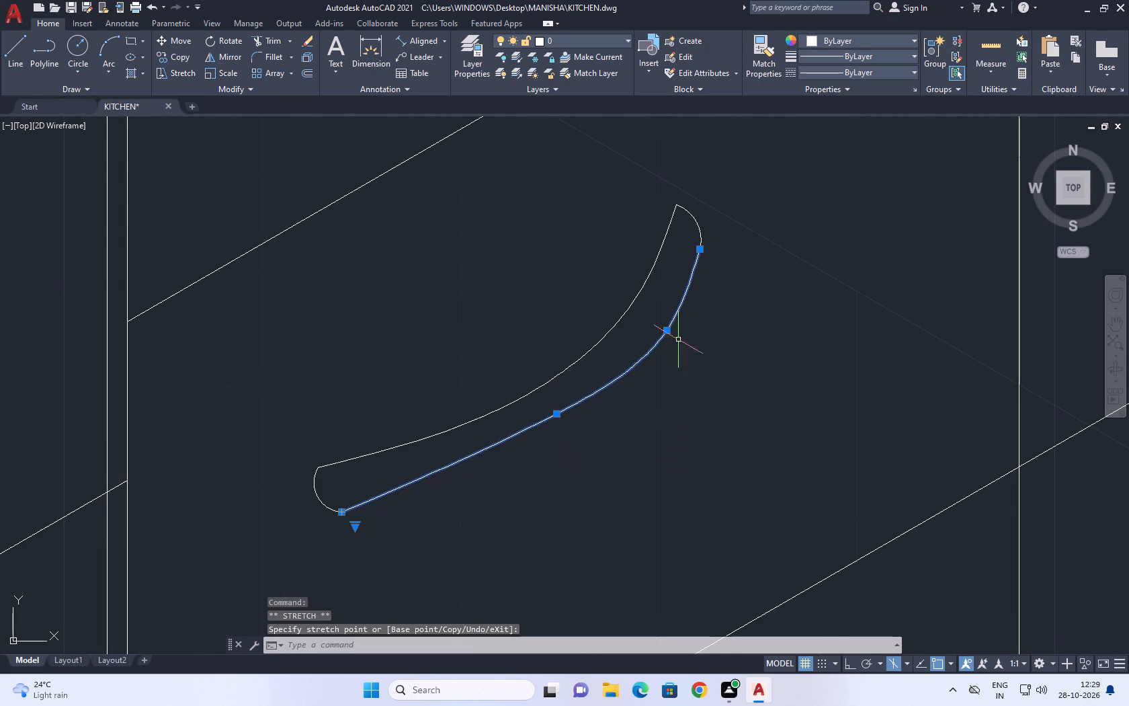
{"action": "left_click", "coordinate": [665, 330]}
{"action": "left_click", "coordinate": [655, 323]}
{"action": "middle_click_drag", "start_coordinate": [674, 321], "coordinate": [632, 364]}
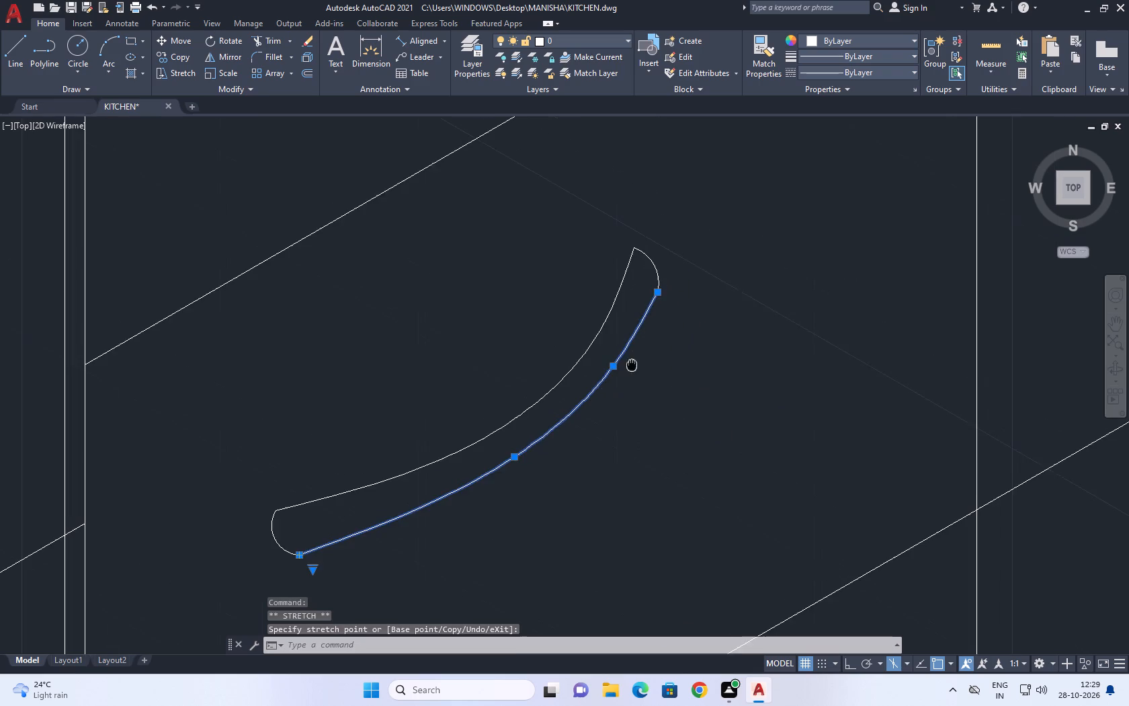
Stretch the shared endpoint of the lower spline and its cap arc inward to narrow the handle's lower end.
{"action": "middle_click_drag", "start_coordinate": [304, 461], "coordinate": [386, 311]}
{"action": "scroll", "coordinate": [345, 364], "scroll_direction": "up", "scroll_amount": 3}
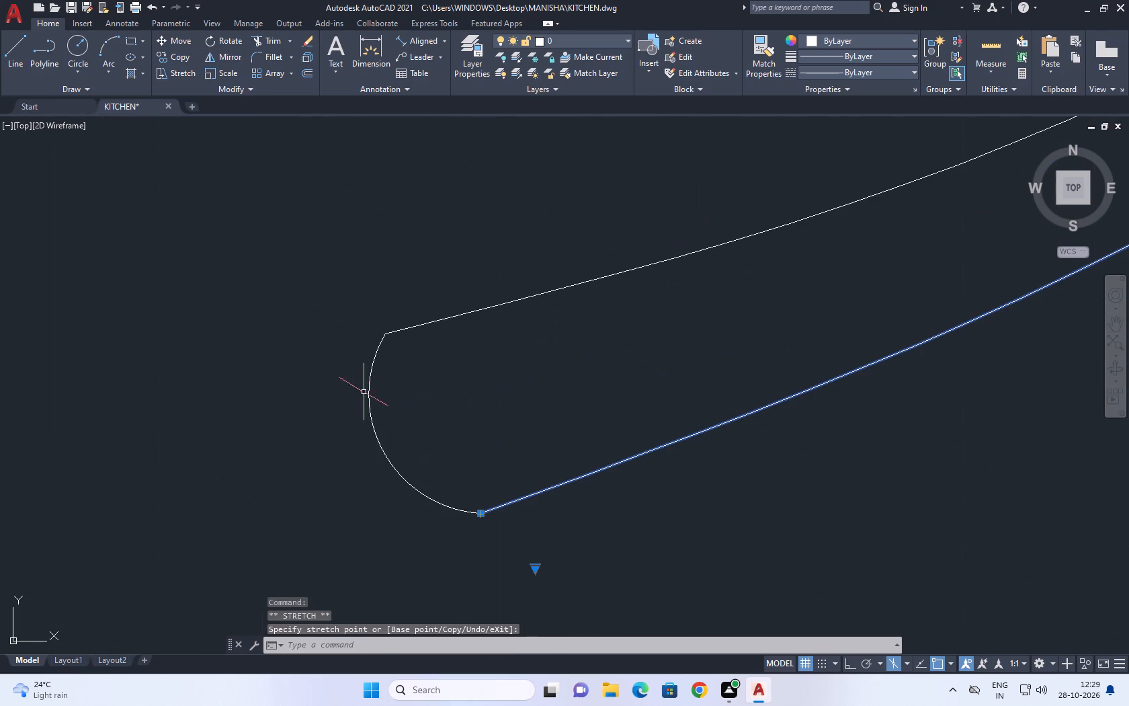
{"action": "left_click_drag", "start_coordinate": [391, 432], "coordinate": [385, 420]}
{"action": "left_click", "coordinate": [348, 372]}
{"action": "left_click", "coordinate": [478, 514]}
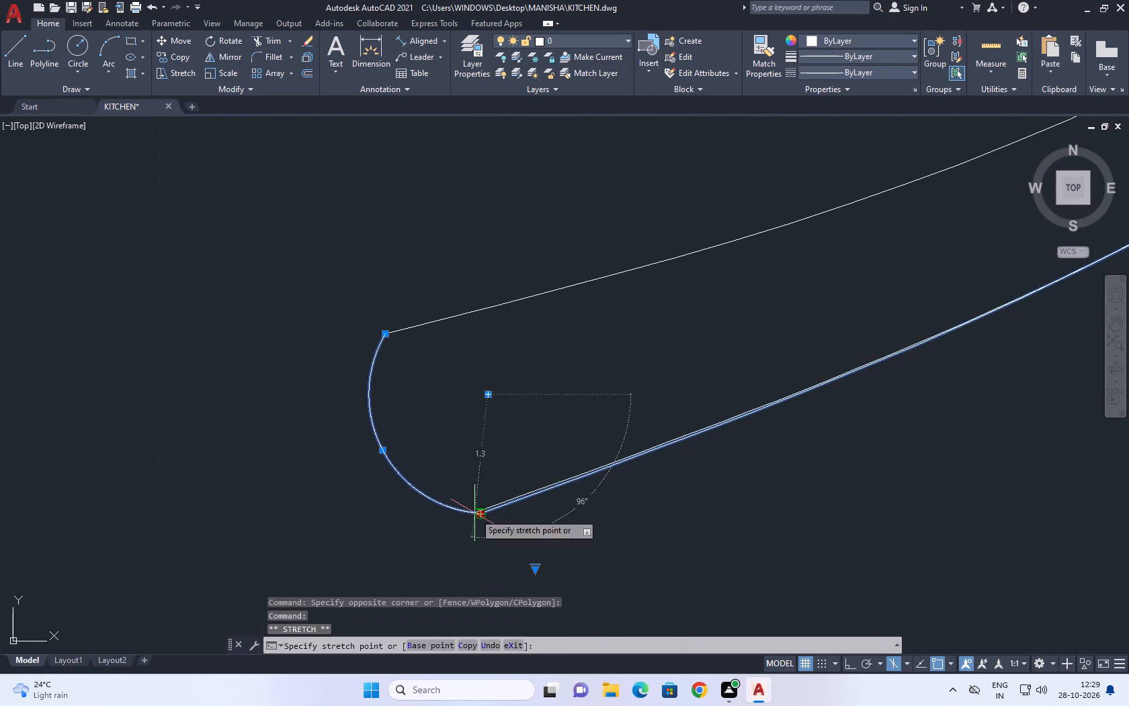
{"action": "left_click", "coordinate": [428, 457]}
Stretch the upper cap arc's end slightly down the upper spline, bring the spline's tip to meet it, and deselect everything.
{"action": "scroll", "coordinate": [472, 425], "scroll_direction": "down", "scroll_amount": 3}
{"action": "middle_click_drag", "start_coordinate": [712, 336], "coordinate": [650, 424]}
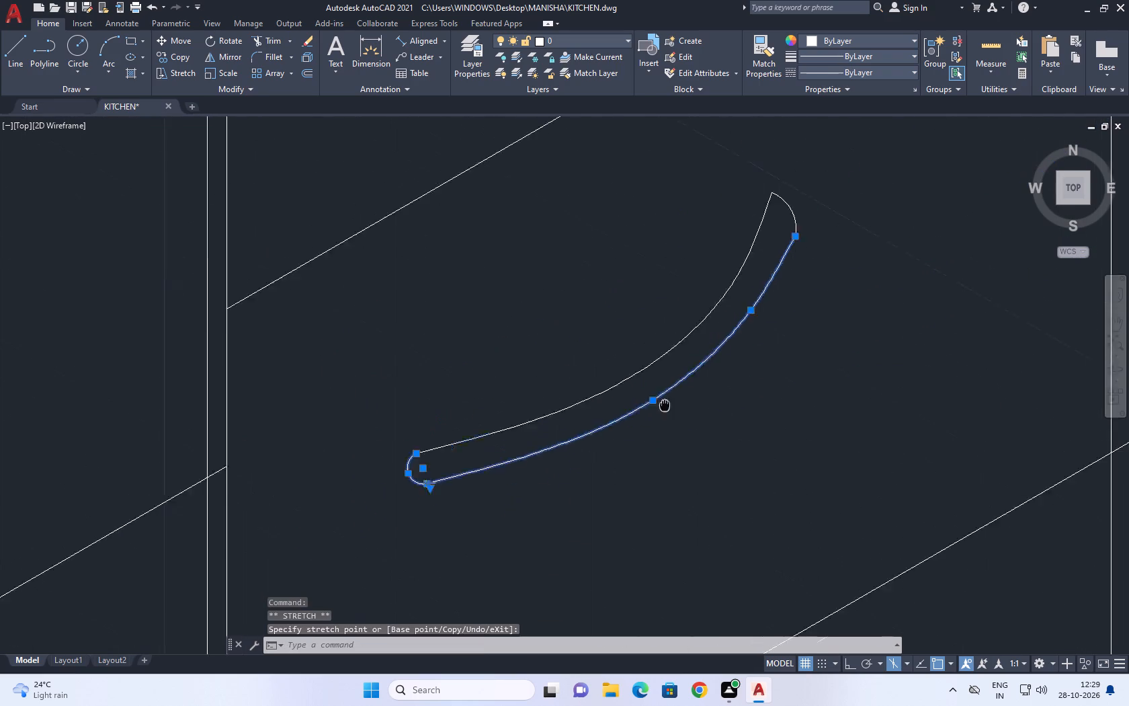
{"action": "middle_click_drag", "start_coordinate": [650, 424], "coordinate": [591, 487]}
{"action": "scroll", "coordinate": [694, 287], "scroll_direction": "up", "scroll_amount": 2}
{"action": "left_click_drag", "start_coordinate": [737, 314], "coordinate": [732, 323]}
{"action": "left_click", "coordinate": [690, 352]}
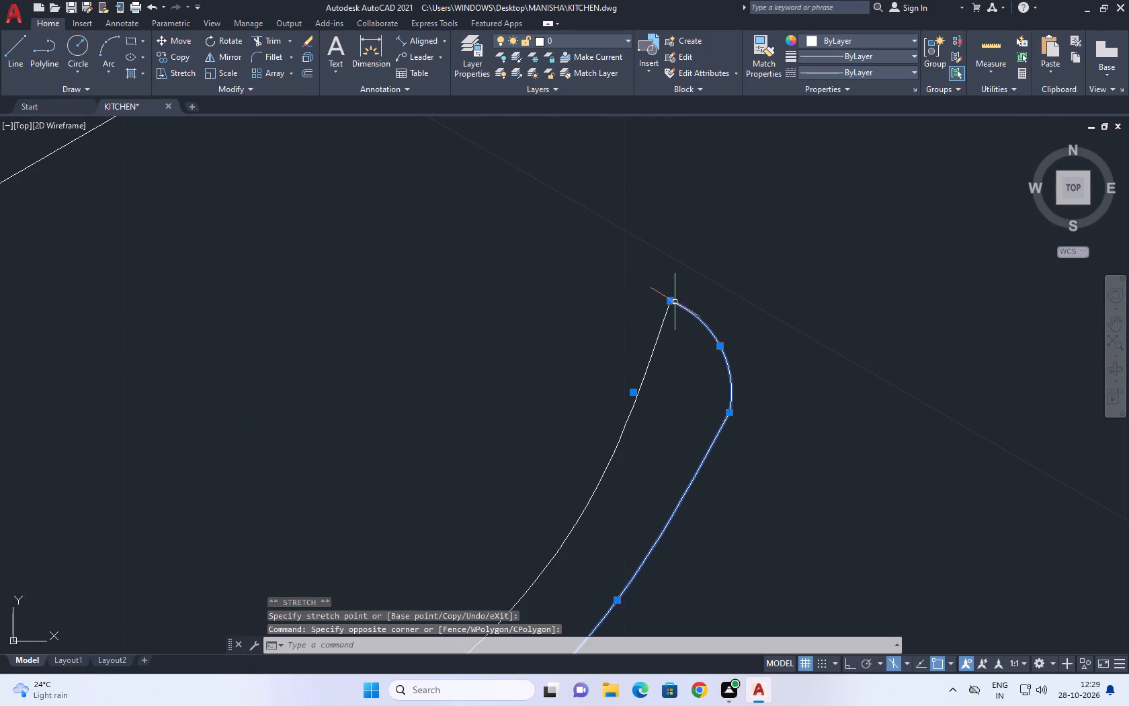
{"action": "left_click", "coordinate": [673, 299]}
{"action": "left_click", "coordinate": [665, 313]}
{"action": "scroll", "coordinate": [678, 306], "scroll_direction": "up", "scroll_amount": 4}
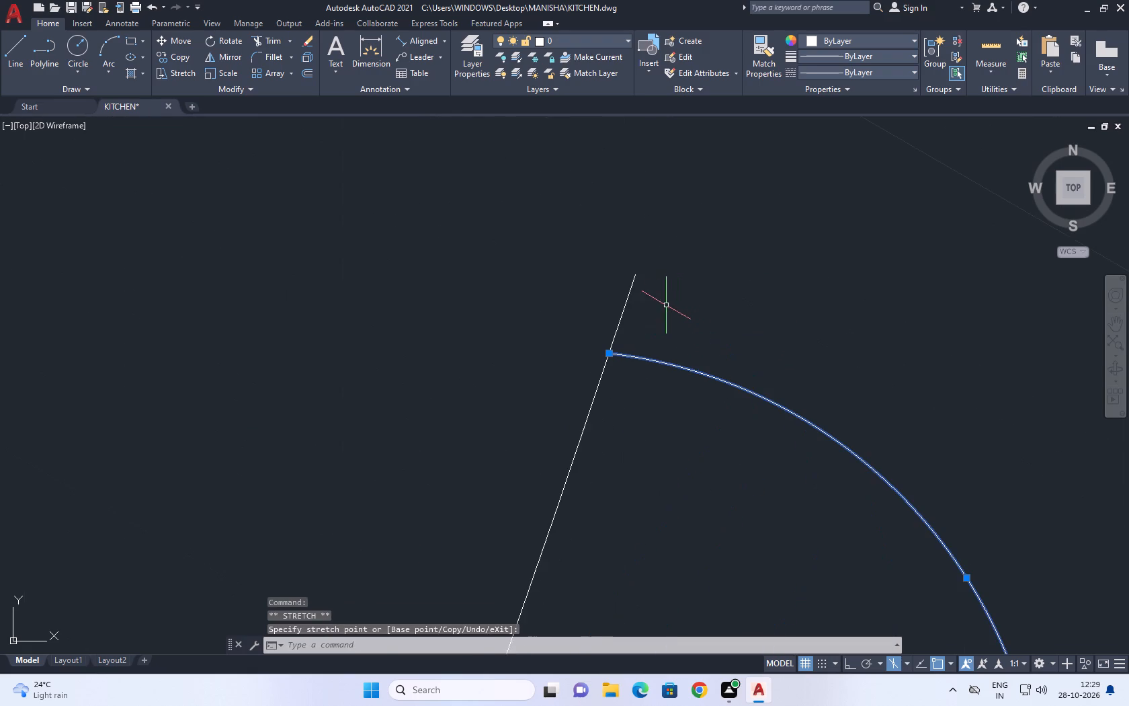
{"action": "left_click_drag", "start_coordinate": [666, 306], "coordinate": [651, 285]}
{"action": "left_click", "coordinate": [610, 247]}
{"action": "left_click", "coordinate": [635, 274]}
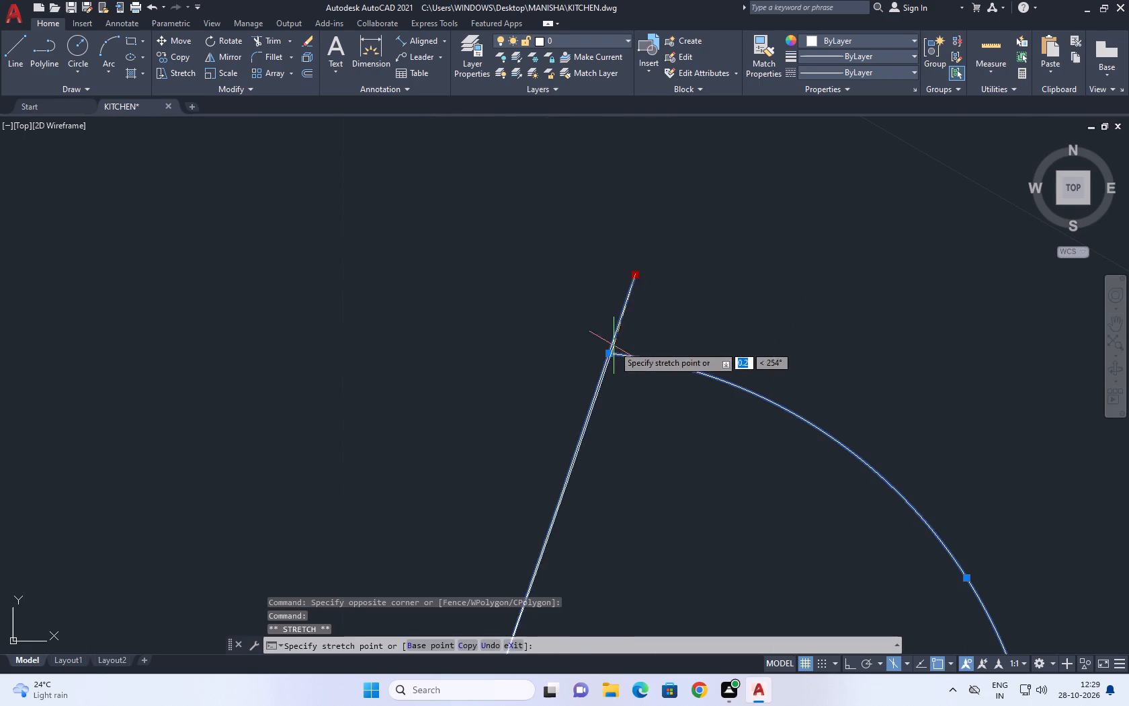
{"action": "left_click", "coordinate": [610, 358]}
{"action": "scroll", "coordinate": [640, 313], "scroll_direction": "down", "scroll_amount": 7}
{"action": "right_click", "coordinate": [735, 295]}
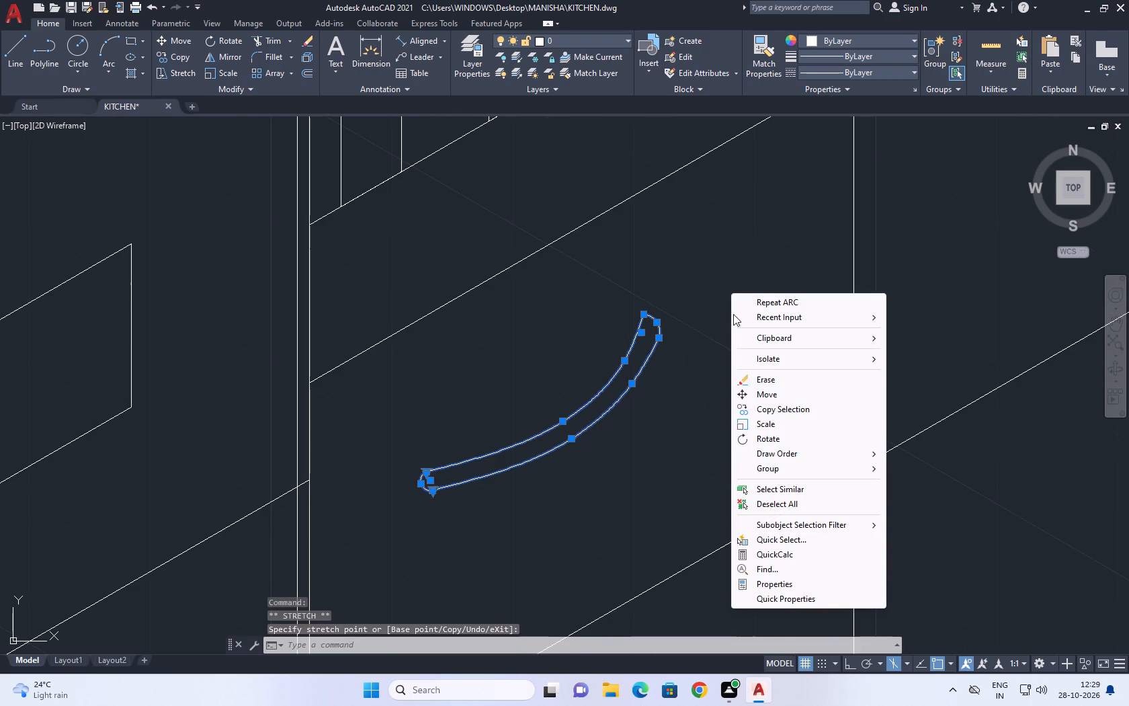
{"action": "left_click", "coordinate": [775, 504]}
Move the complete handle outline up toward the top middle of the drawer front.
{"action": "left_click_drag", "start_coordinate": [675, 298], "coordinate": [670, 306]}
{"action": "left_click_drag", "start_coordinate": [630, 365], "coordinate": [626, 372]}
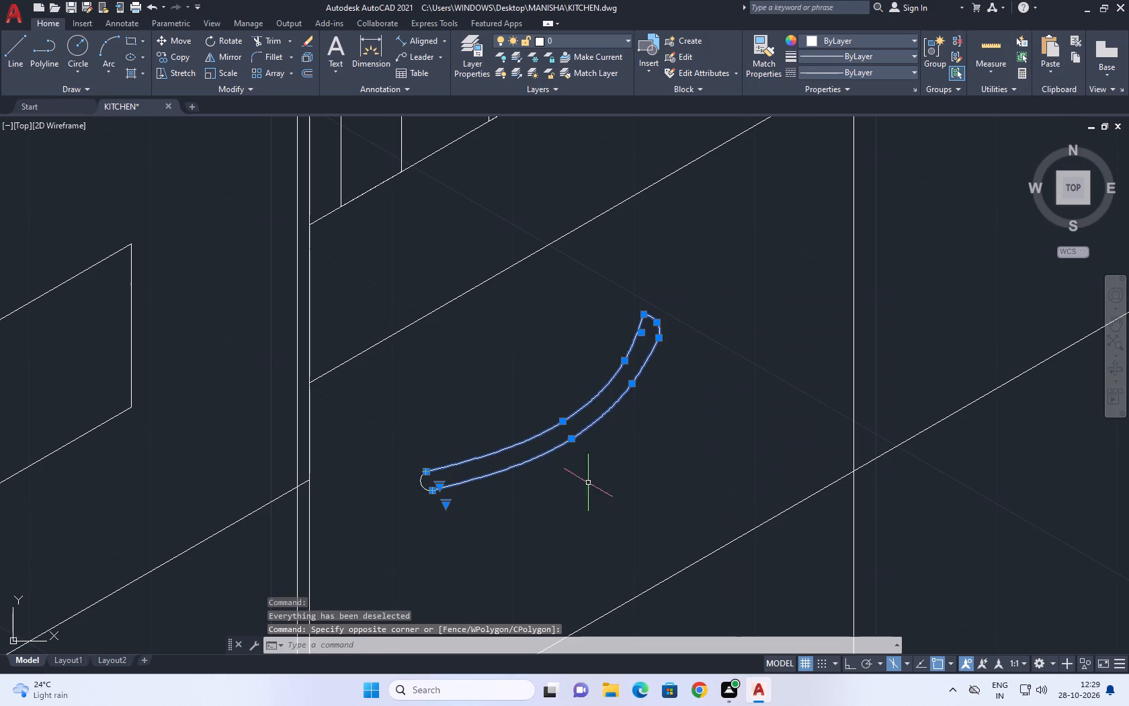
{"action": "left_click_drag", "start_coordinate": [574, 504], "coordinate": [530, 502]}
{"action": "left_click", "coordinate": [406, 463]}
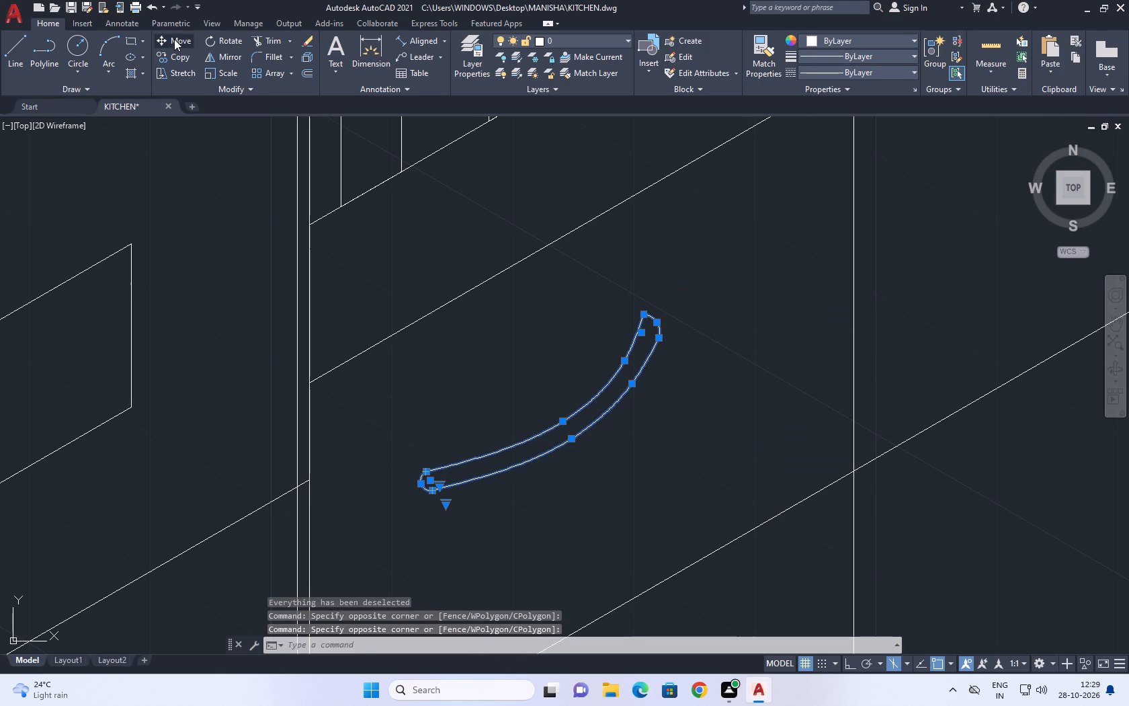
{"action": "left_click", "coordinate": [174, 39]}
{"action": "left_click", "coordinate": [495, 453]}
{"action": "left_click", "coordinate": [549, 379]}
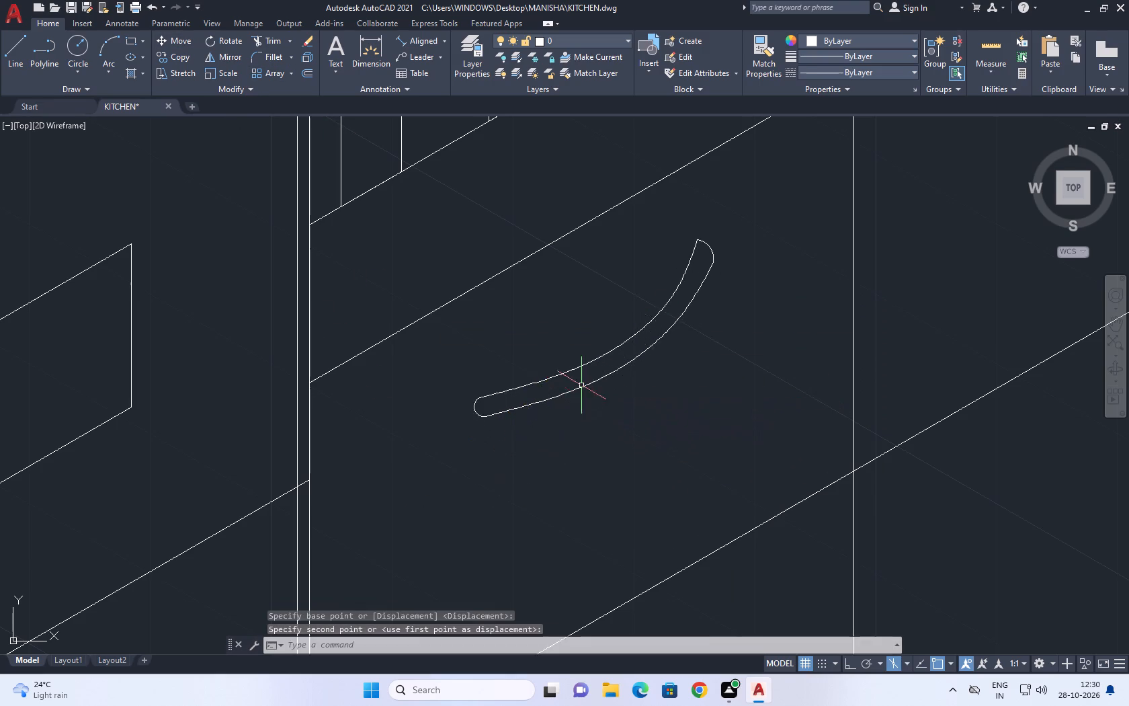
Scale the whole handle outline down about the upper spline's middle fit point.
{"action": "scroll", "coordinate": [612, 381], "scroll_direction": "down", "scroll_amount": 2}
{"action": "middle_click_drag", "start_coordinate": [644, 375], "coordinate": [576, 382]}
{"action": "scroll", "coordinate": [572, 344], "scroll_direction": "up", "scroll_amount": 1}
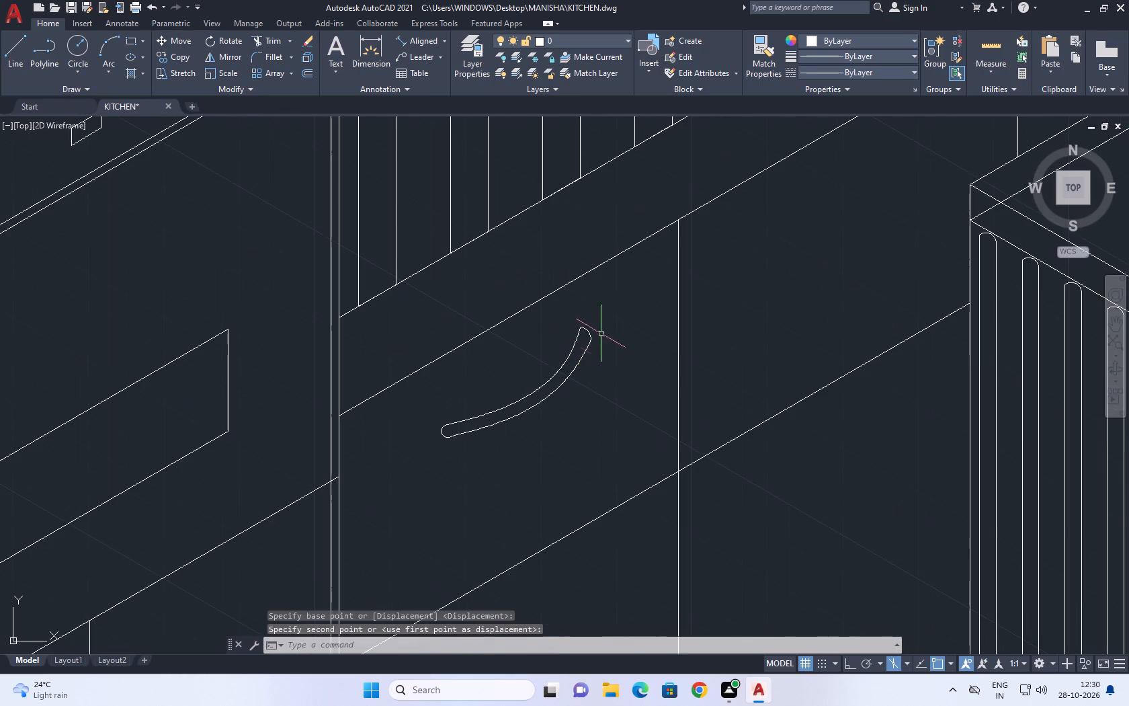
{"action": "left_click", "coordinate": [612, 325]}
{"action": "left_click", "coordinate": [557, 369]}
{"action": "left_click_drag", "start_coordinate": [550, 444], "coordinate": [528, 440]}
{"action": "left_click", "coordinate": [423, 421]}
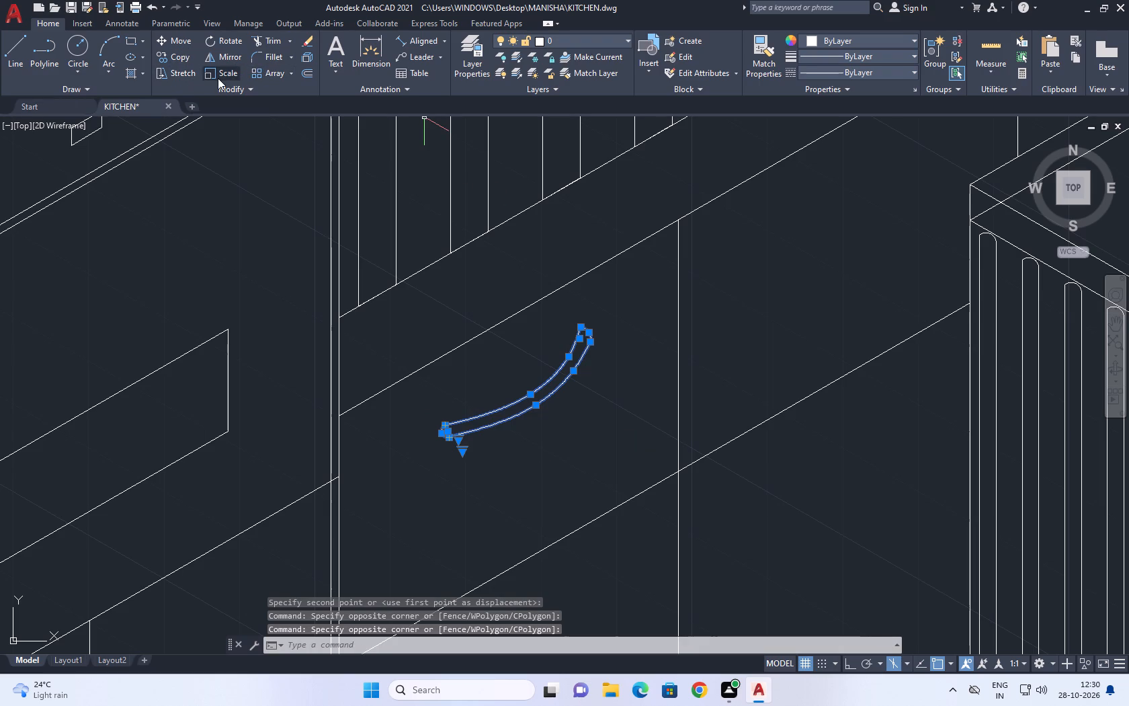
{"action": "left_click", "coordinate": [220, 75]}
{"action": "left_click", "coordinate": [526, 391]}
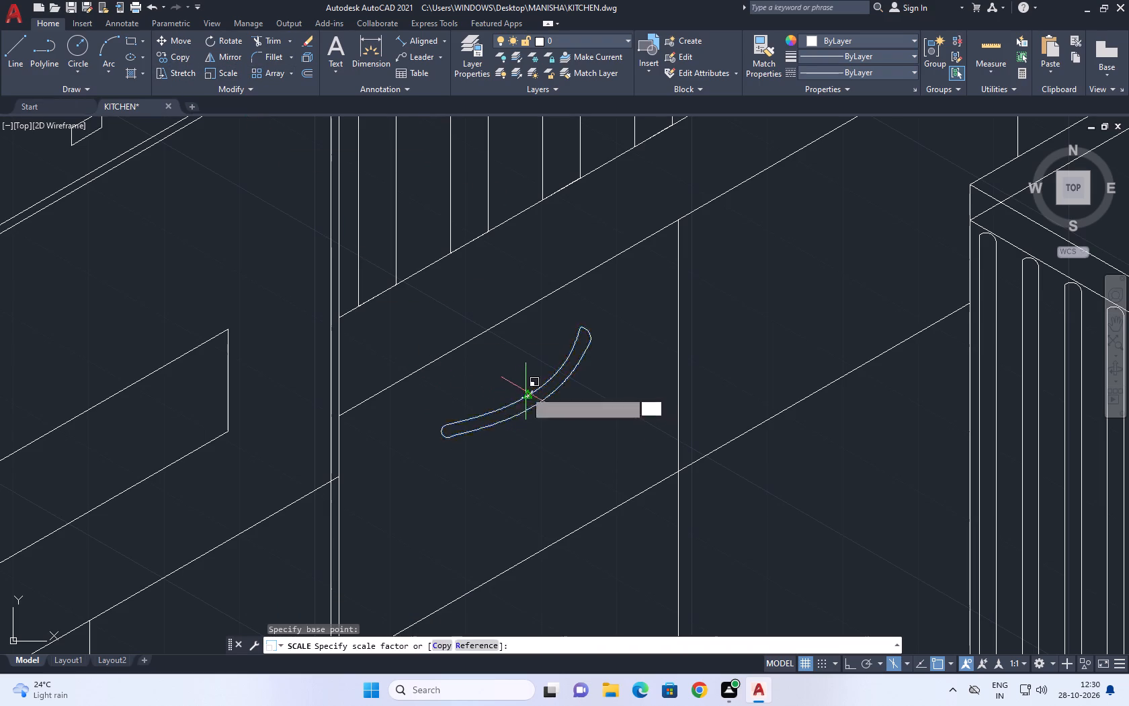
{"action": "left_click", "coordinate": [568, 378]}
Copy the handle about 44 units at 30° onto the adjacent drawer front, using Ortho in the top isoplane.
{"action": "left_click", "coordinate": [444, 299]}
{"action": "left_click", "coordinate": [586, 473]}
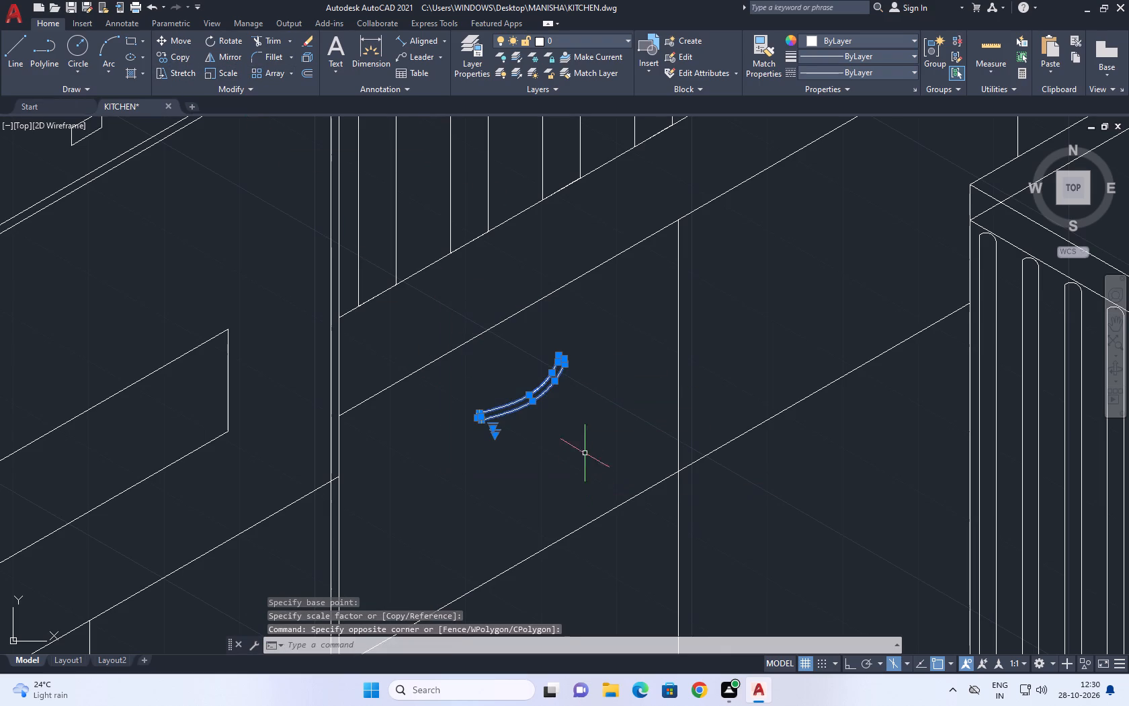
{"action": "left_click", "coordinate": [185, 56]}
{"action": "left_click", "coordinate": [528, 400]}
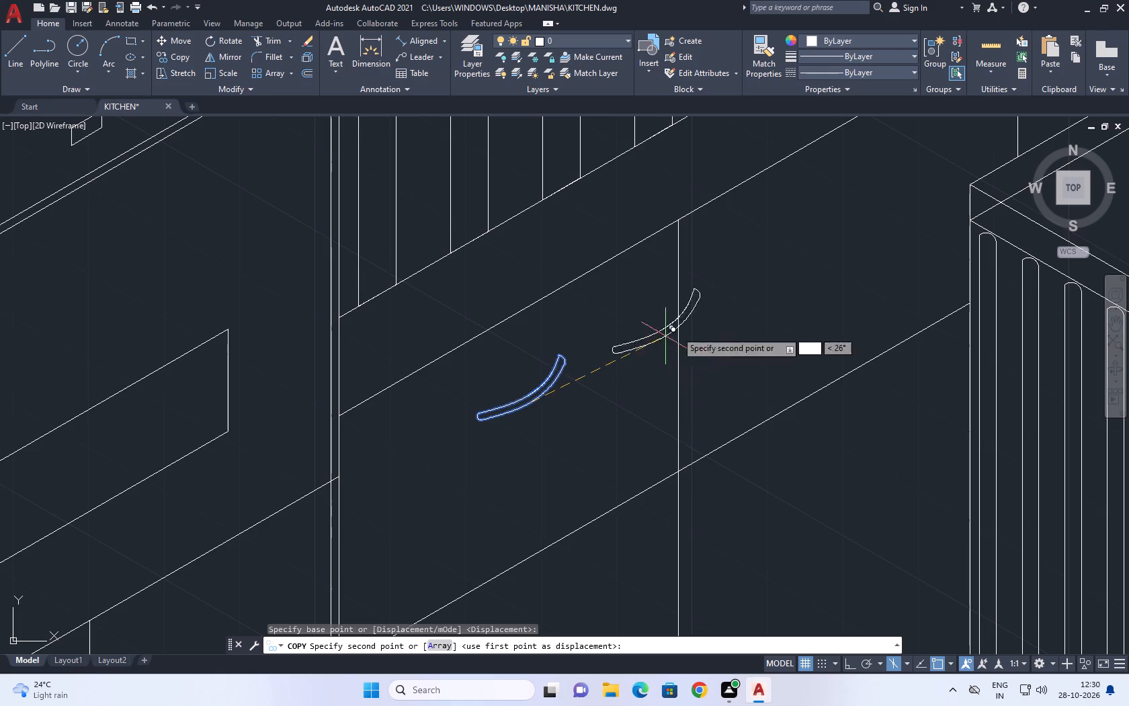
{"action": "middle_click_drag", "start_coordinate": [851, 242], "coordinate": [575, 423]}
{"action": "key", "text": "F8"}
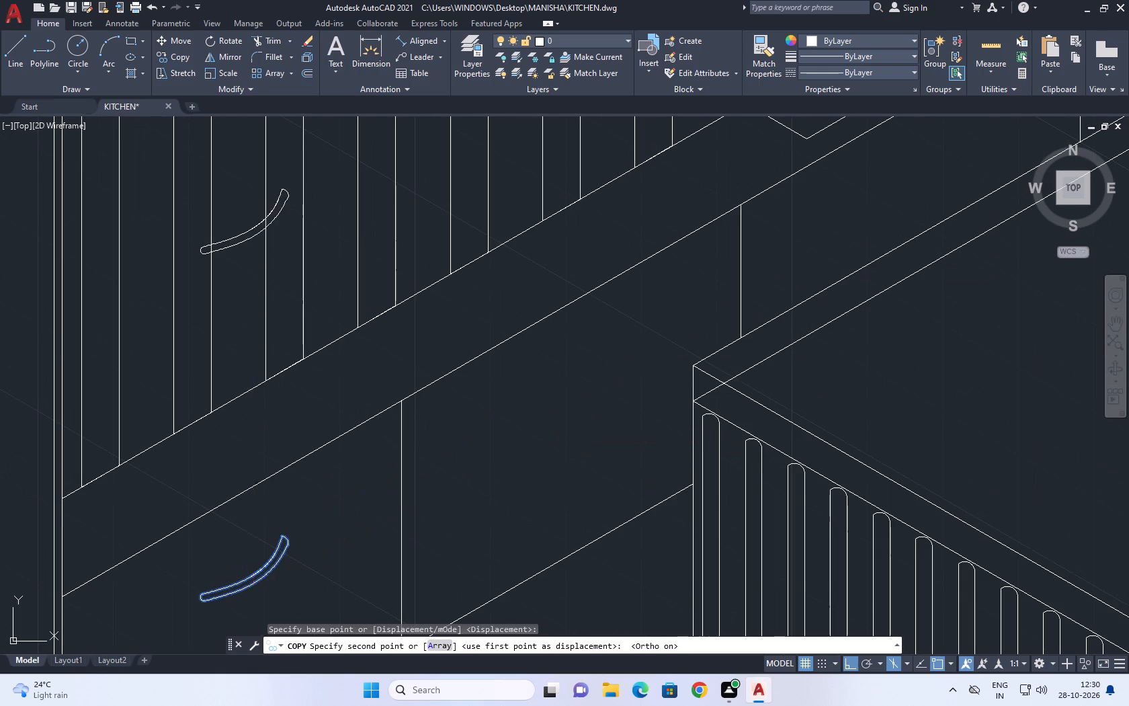
{"action": "key", "text": "F5"}
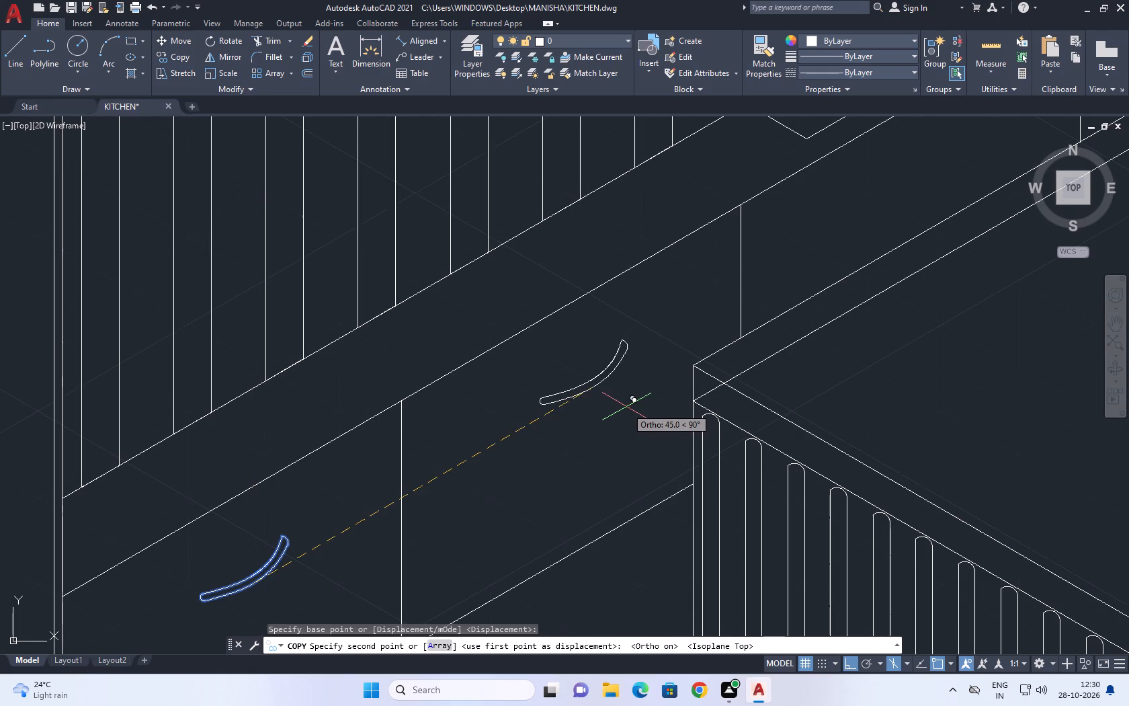
{"action": "middle_click_drag", "start_coordinate": [612, 411], "coordinate": [577, 424]}
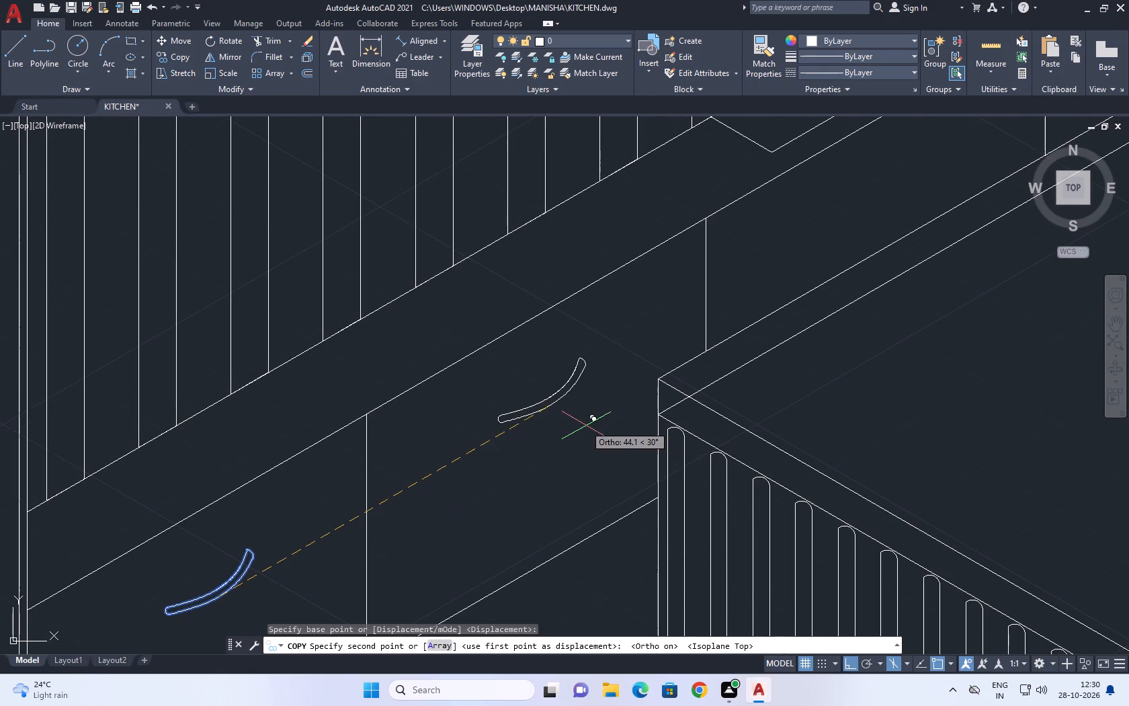
{"action": "left_click", "coordinate": [587, 422]}
Copy the curved handle onto the three remaining upper drawer fronts, about 89, 135 and 177 units along 30°.
{"action": "middle_click_drag", "start_coordinate": [783, 293], "coordinate": [423, 455]}
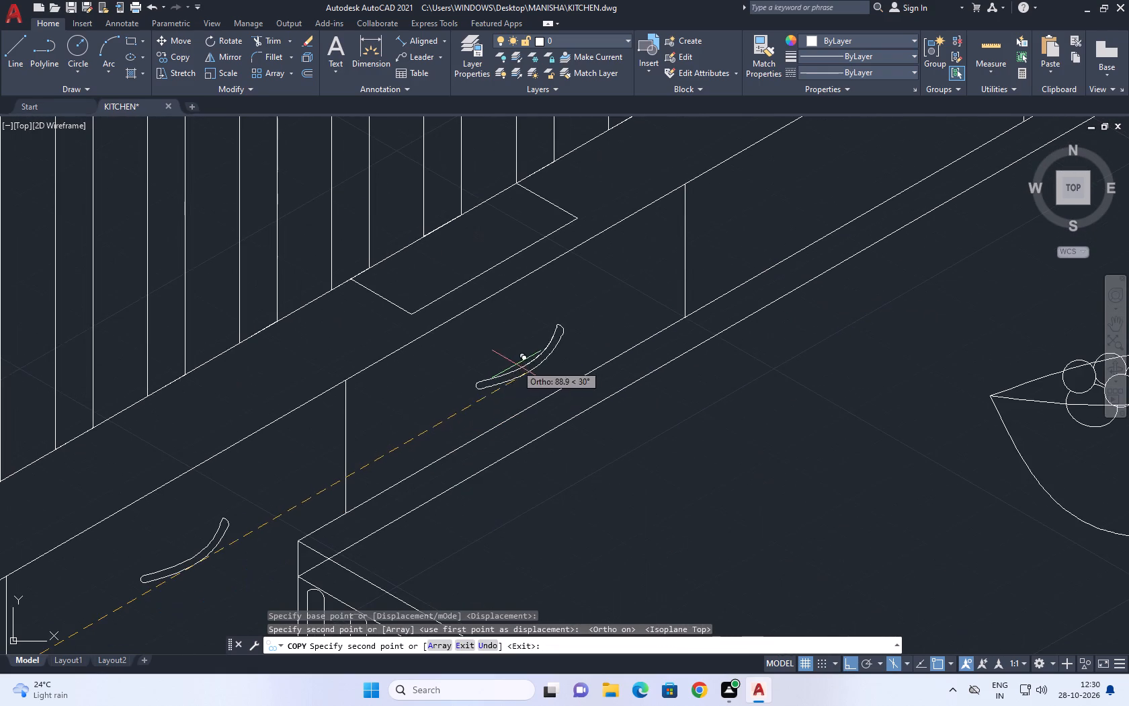
{"action": "left_click_drag", "start_coordinate": [522, 362], "coordinate": [516, 366]}
{"action": "middle_click_drag", "start_coordinate": [694, 268], "coordinate": [237, 462]}
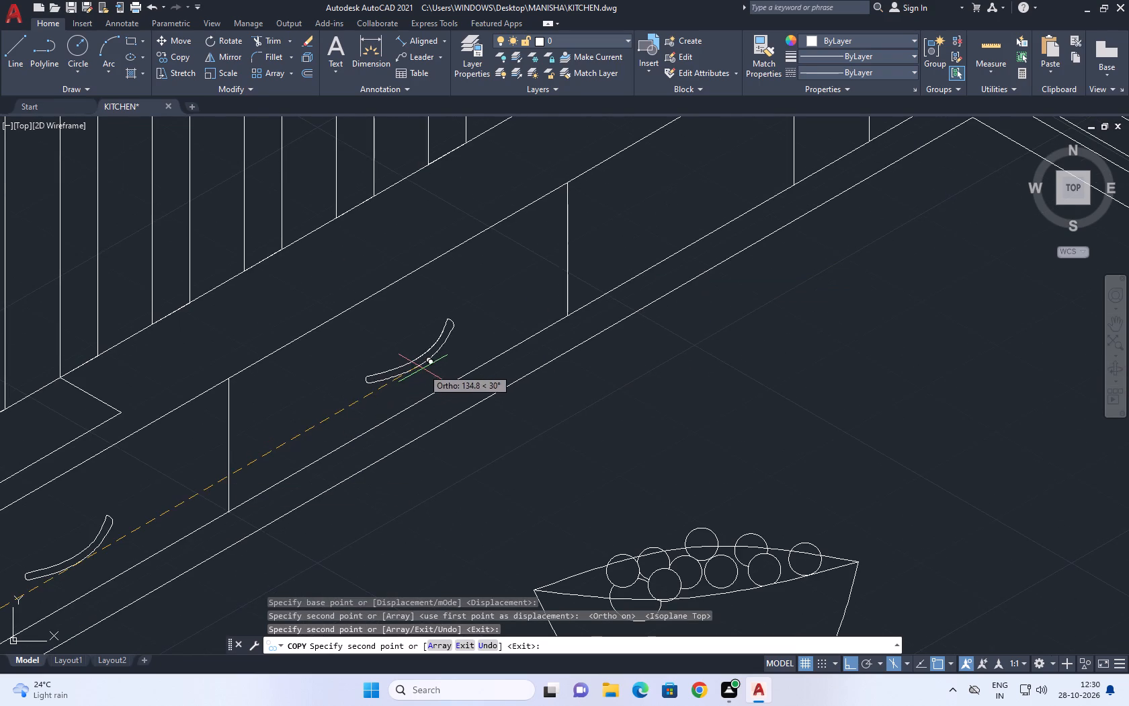
{"action": "left_click", "coordinate": [423, 368]}
{"action": "middle_click_drag", "start_coordinate": [589, 303], "coordinate": [229, 516]}
{"action": "left_click", "coordinate": [392, 417]}
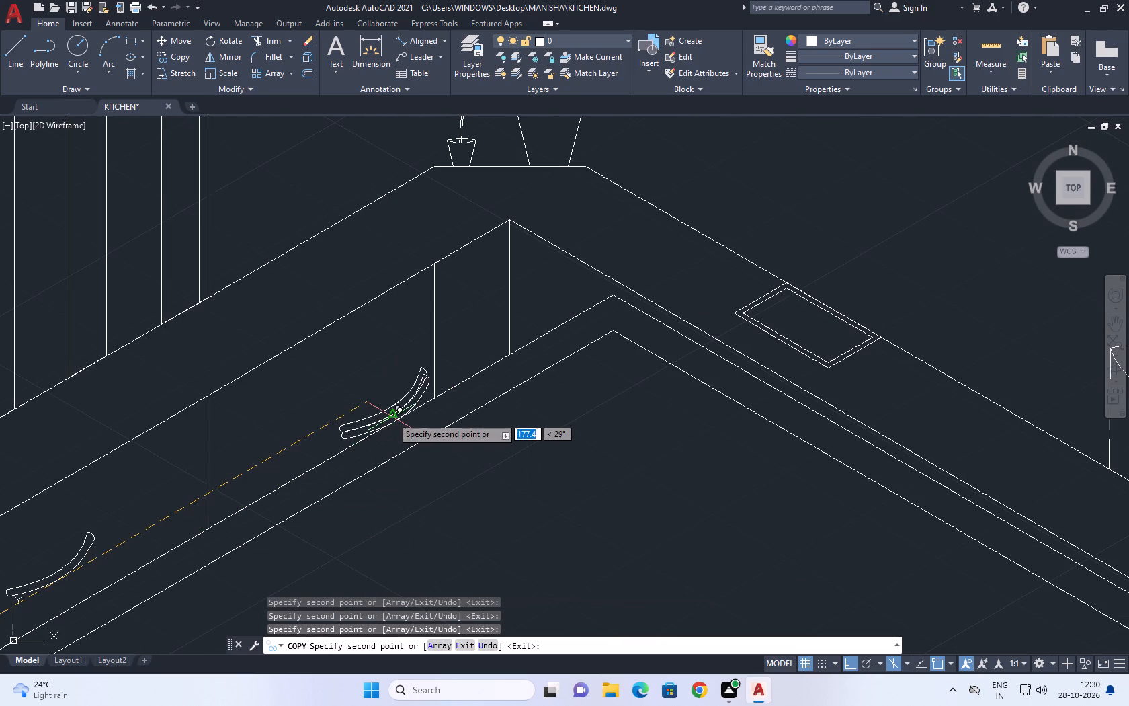
Copy the handle straight down onto the front below in the right isoplane, and onto the adjacent lower front with Ortho off.
{"action": "middle_click_drag", "start_coordinate": [261, 426], "coordinate": [635, 289]}
{"action": "scroll", "coordinate": [624, 335], "scroll_direction": "down", "scroll_amount": 3}
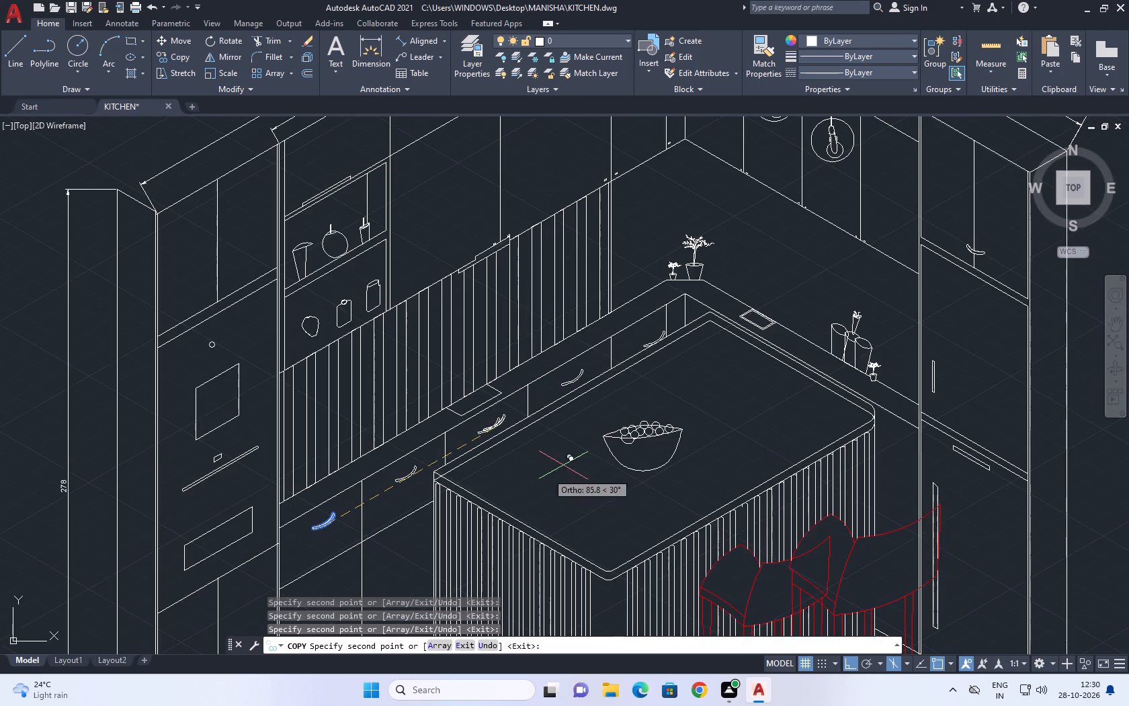
{"action": "middle_click_drag", "start_coordinate": [442, 496], "coordinate": [735, 347]}
{"action": "key", "text": "F5"}
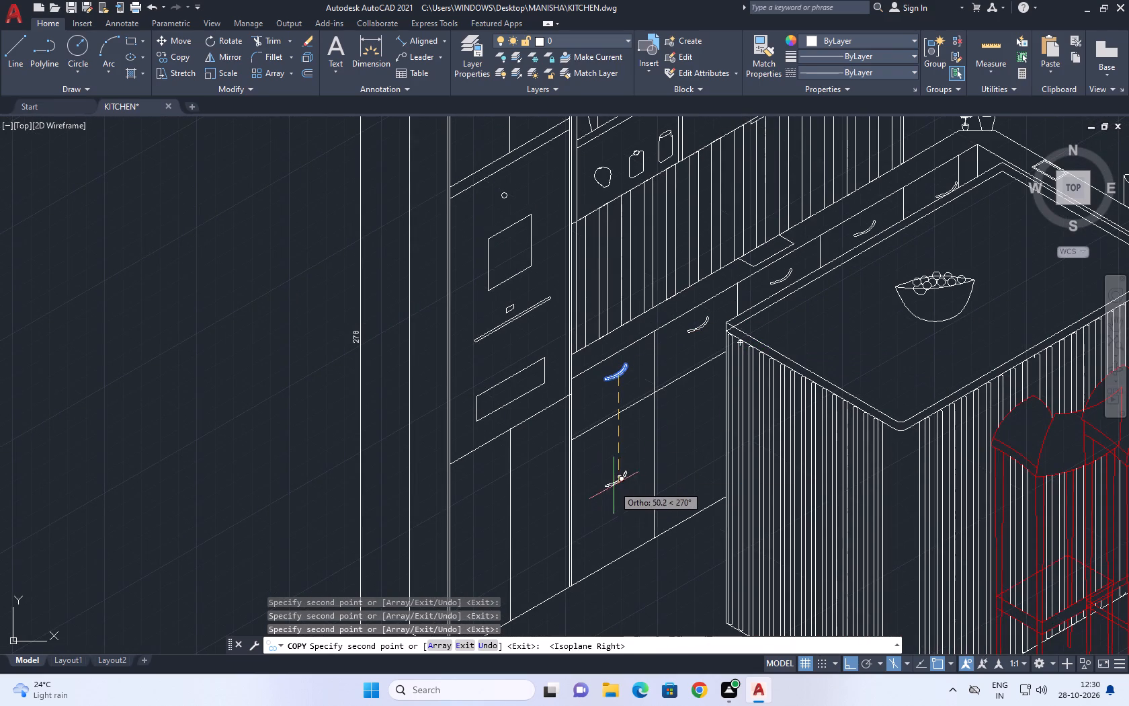
{"action": "scroll", "coordinate": [612, 477], "scroll_direction": "up", "scroll_amount": 1}
{"action": "middle_click_drag", "start_coordinate": [612, 428], "coordinate": [630, 502]}
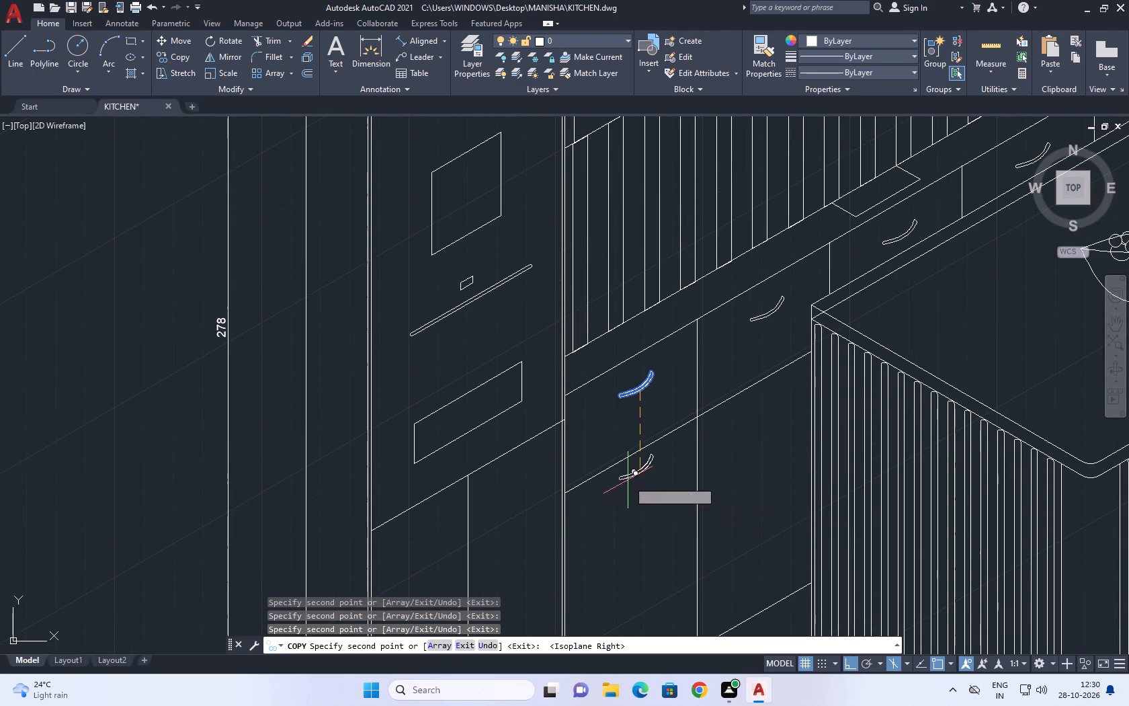
{"action": "left_click", "coordinate": [634, 493]}
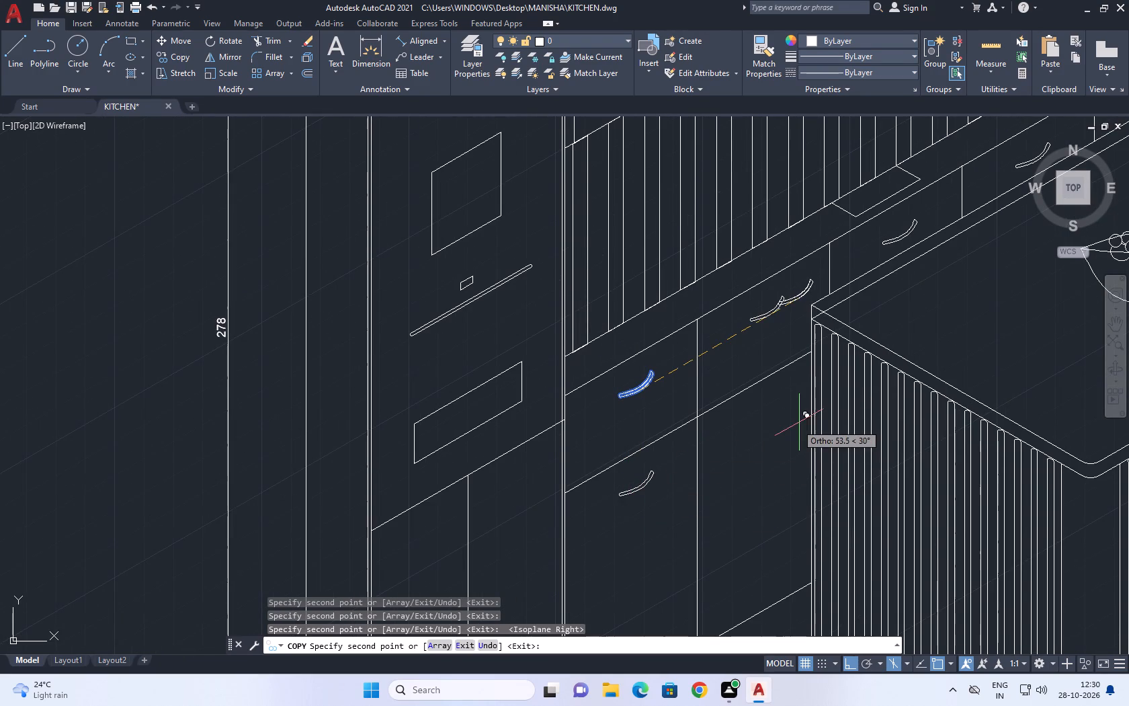
{"action": "key", "text": "F8"}
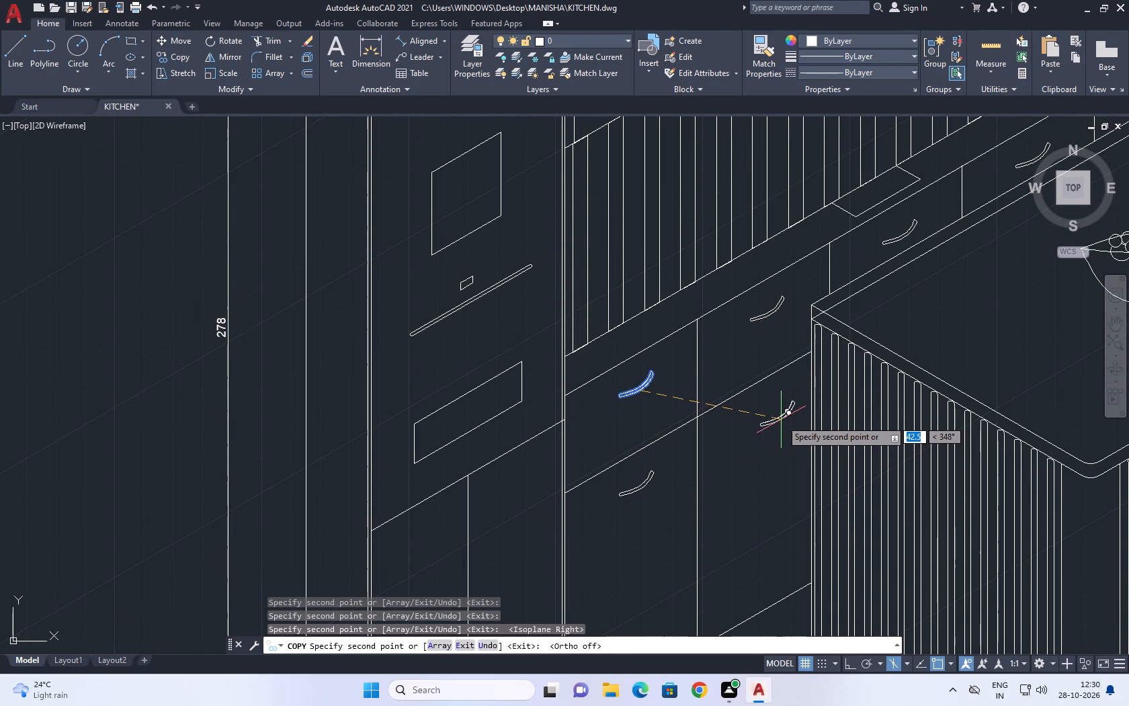
{"action": "left_click", "coordinate": [781, 419]}
{"action": "key", "text": "Escape"}
Copy the left-wall cabinets' bottom edge line upward, trying 50 units, undoing that, and using 10 units instead.
{"action": "scroll", "coordinate": [612, 407], "scroll_direction": "down", "scroll_amount": 2}
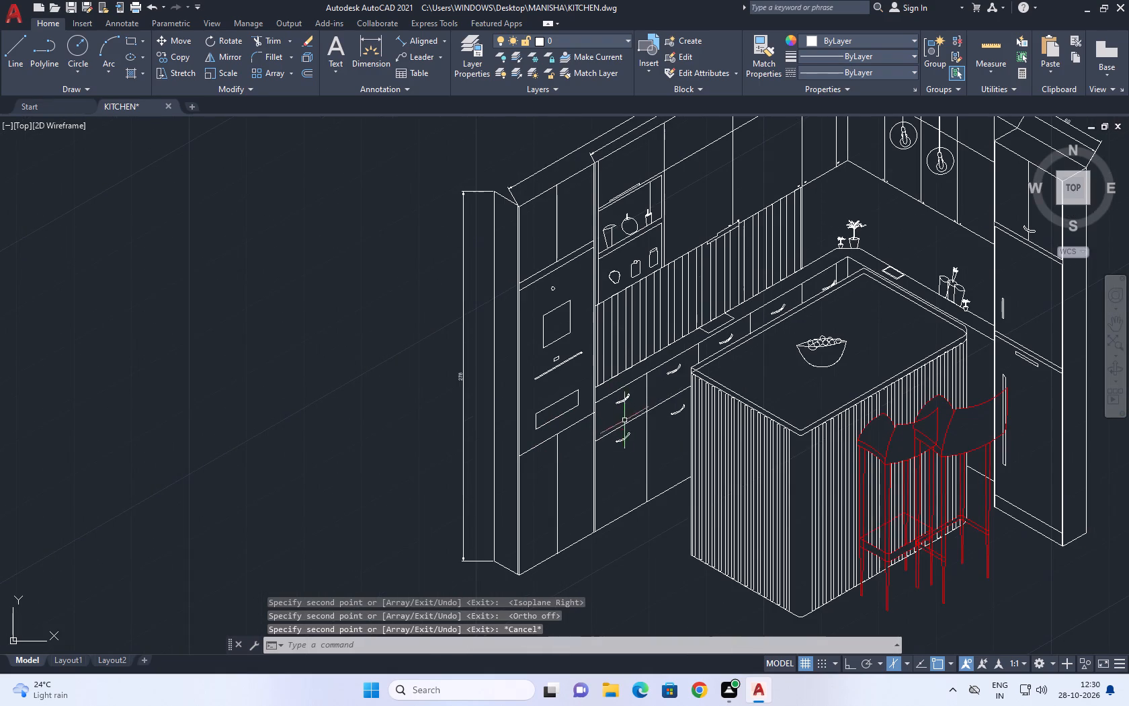
{"action": "middle_click_drag", "start_coordinate": [755, 418], "coordinate": [577, 498]}
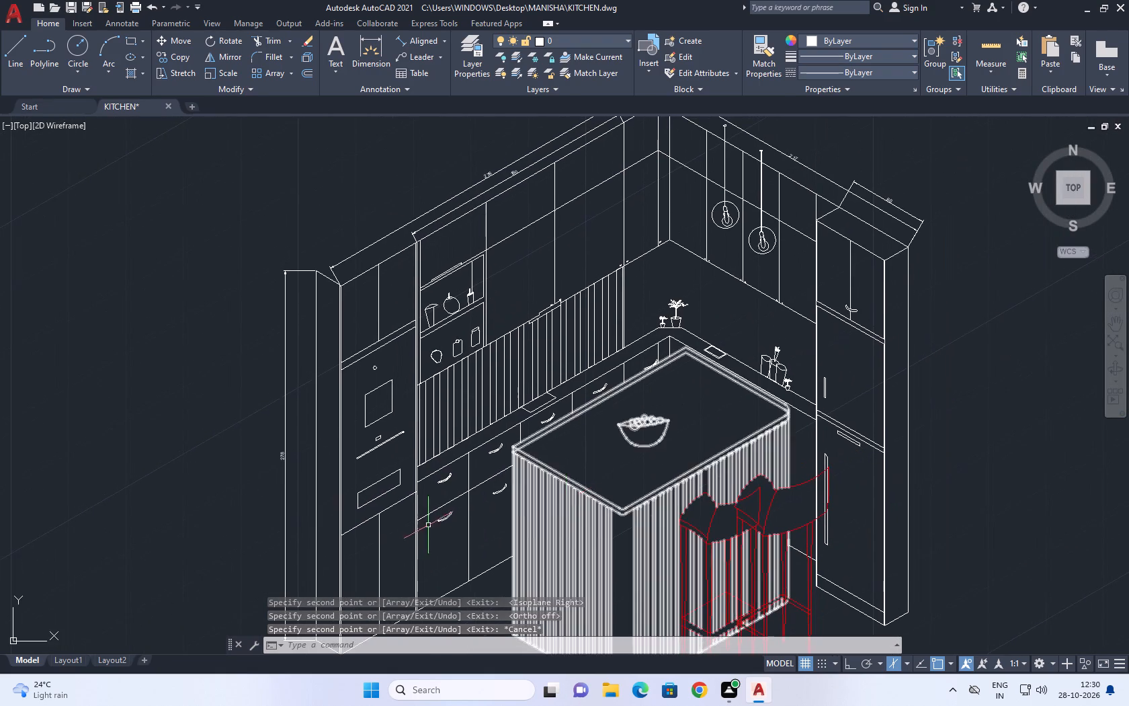
{"action": "middle_click_drag", "start_coordinate": [419, 528], "coordinate": [521, 270]}
{"action": "middle_click_drag", "start_coordinate": [443, 362], "coordinate": [474, 423]}
{"action": "scroll", "coordinate": [517, 424], "scroll_direction": "up", "scroll_amount": 3}
{"action": "left_click", "coordinate": [516, 463]}
{"action": "left_click", "coordinate": [509, 413]}
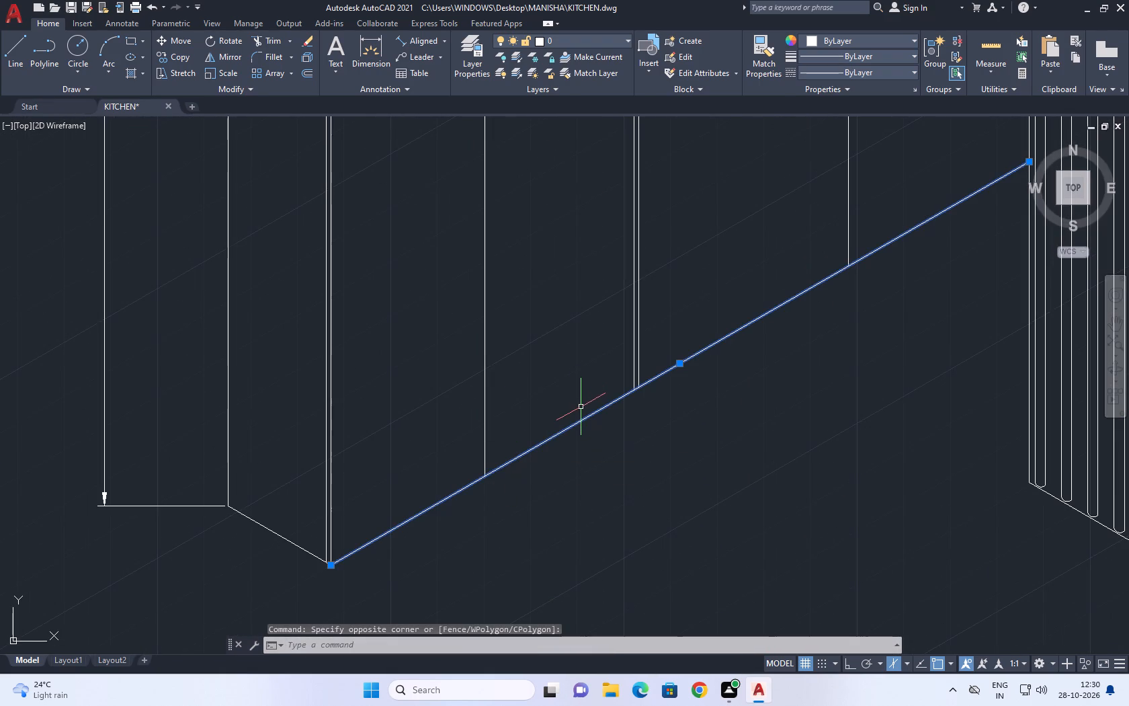
{"action": "key", "text": "c"}
{"action": "key", "text": "o"}
{"action": "key", "text": "space"}
{"action": "left_click_drag", "start_coordinate": [536, 444], "coordinate": [536, 434]}
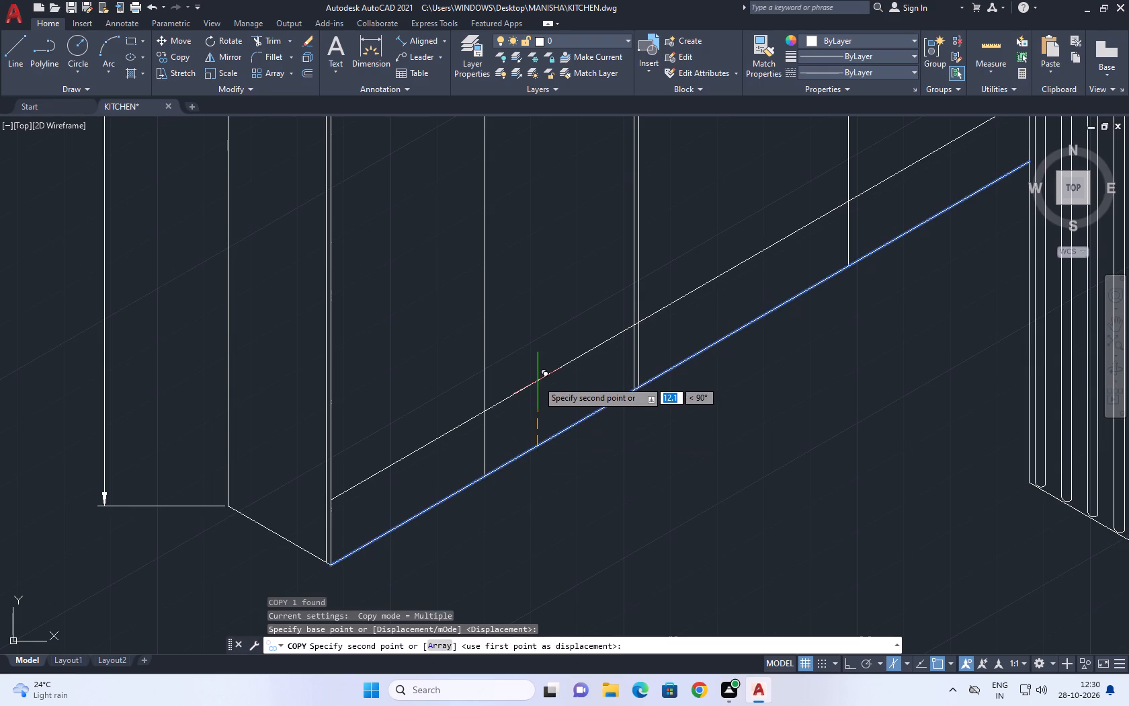
{"action": "key", "text": "5"}
{"action": "key", "text": "0"}
{"action": "key", "text": "Return"}
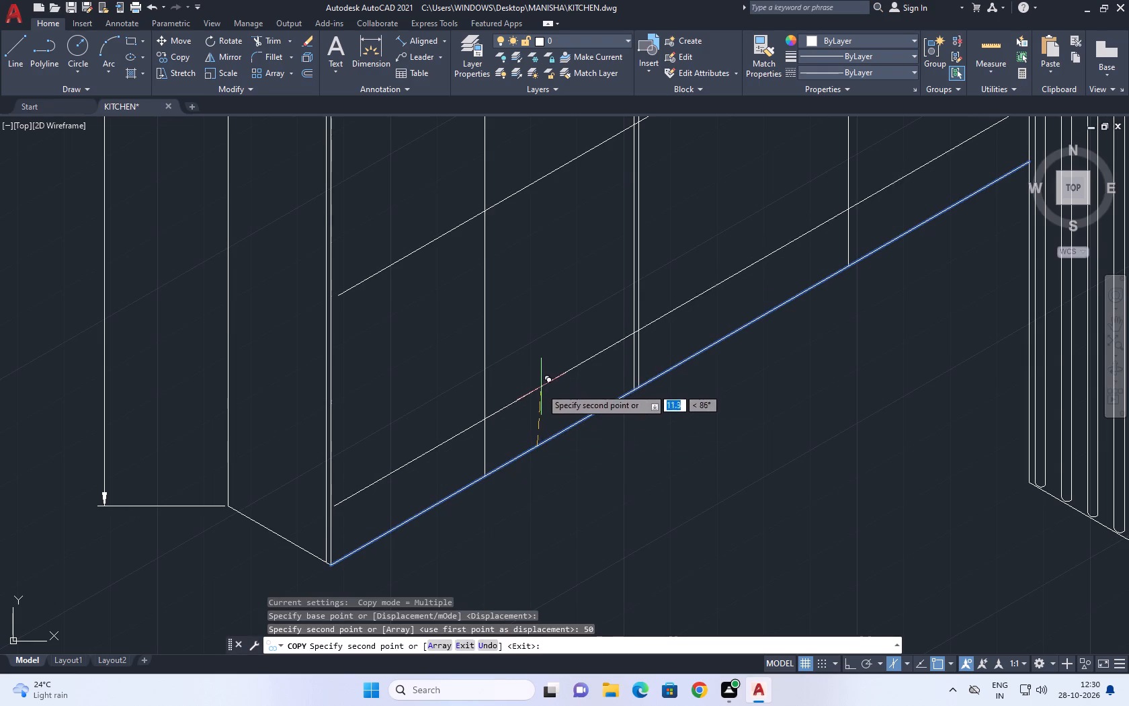
{"action": "scroll", "coordinate": [581, 396], "scroll_direction": "down", "scroll_amount": 2}
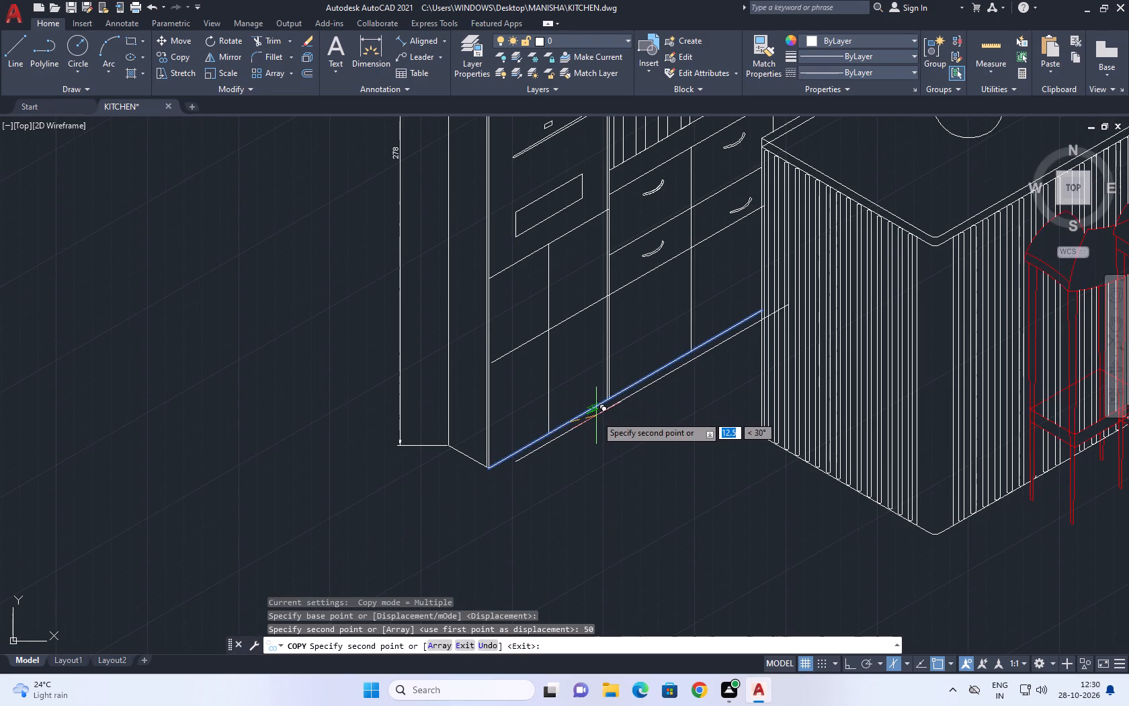
{"action": "key", "text": "ctrl+z"}
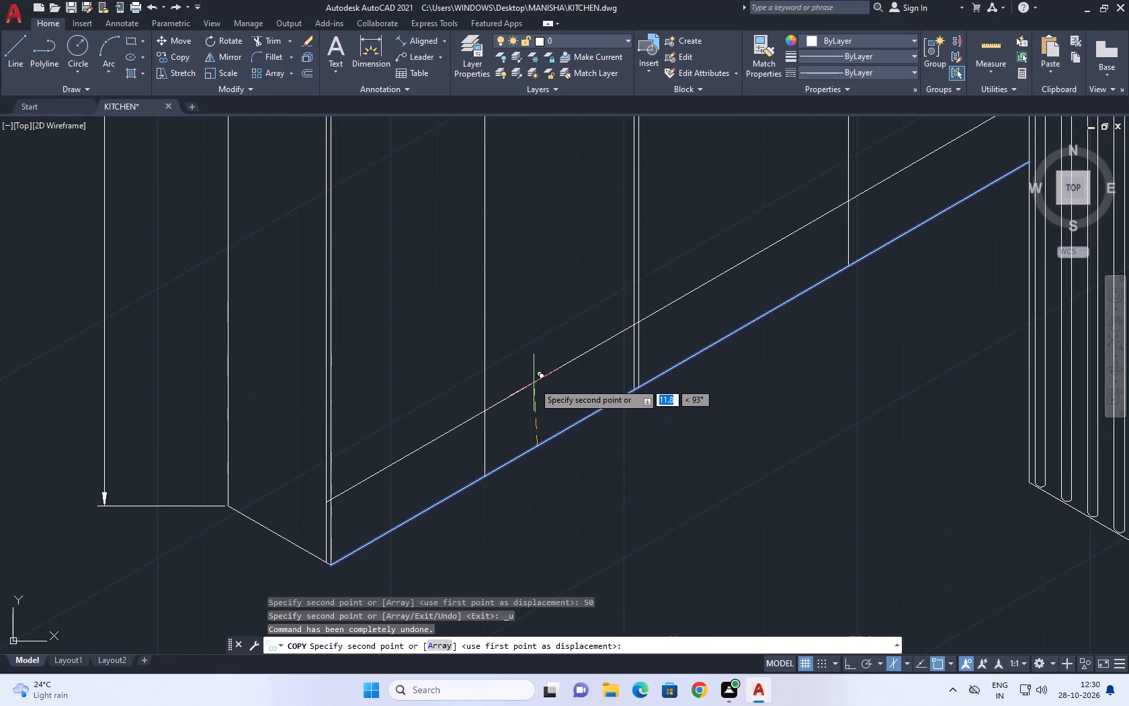
{"action": "key", "text": "1"}
{"action": "key", "text": "0"}
{"action": "key", "text": "Return"}
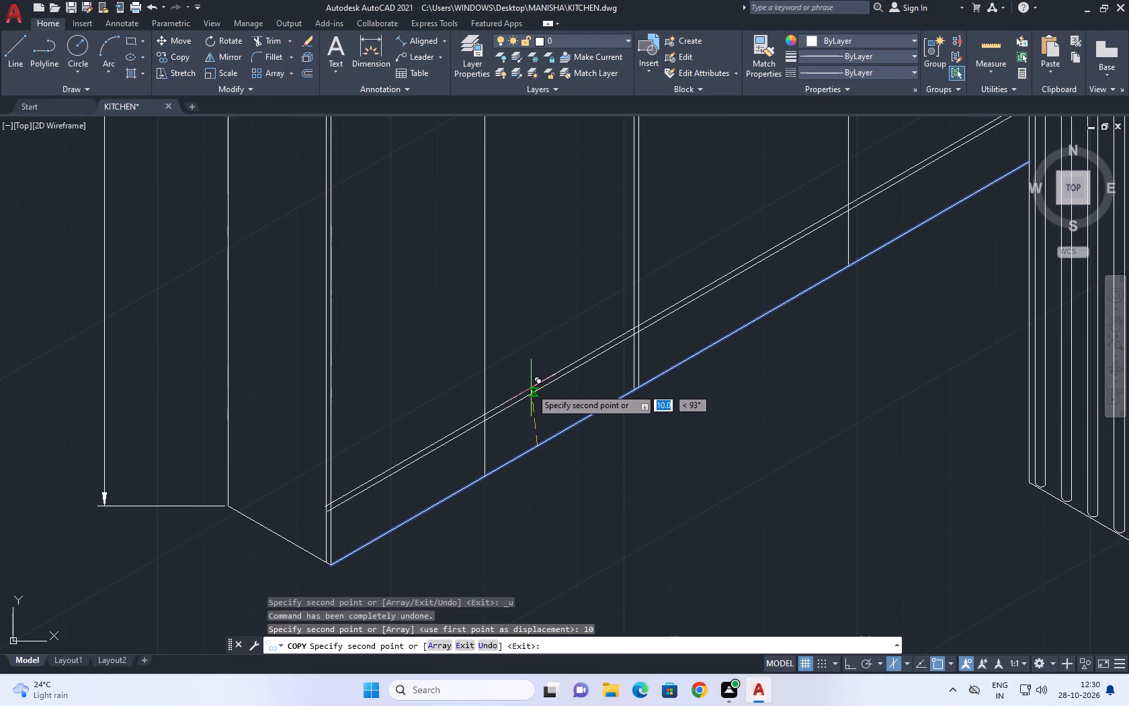
{"action": "key", "text": "Escape"}
Trim the door dividers and the inner side-panel line where they run between the copied toe-kick line and the bottom edge.
{"action": "type", "text": "TR"}
{"action": "key", "text": "space"}
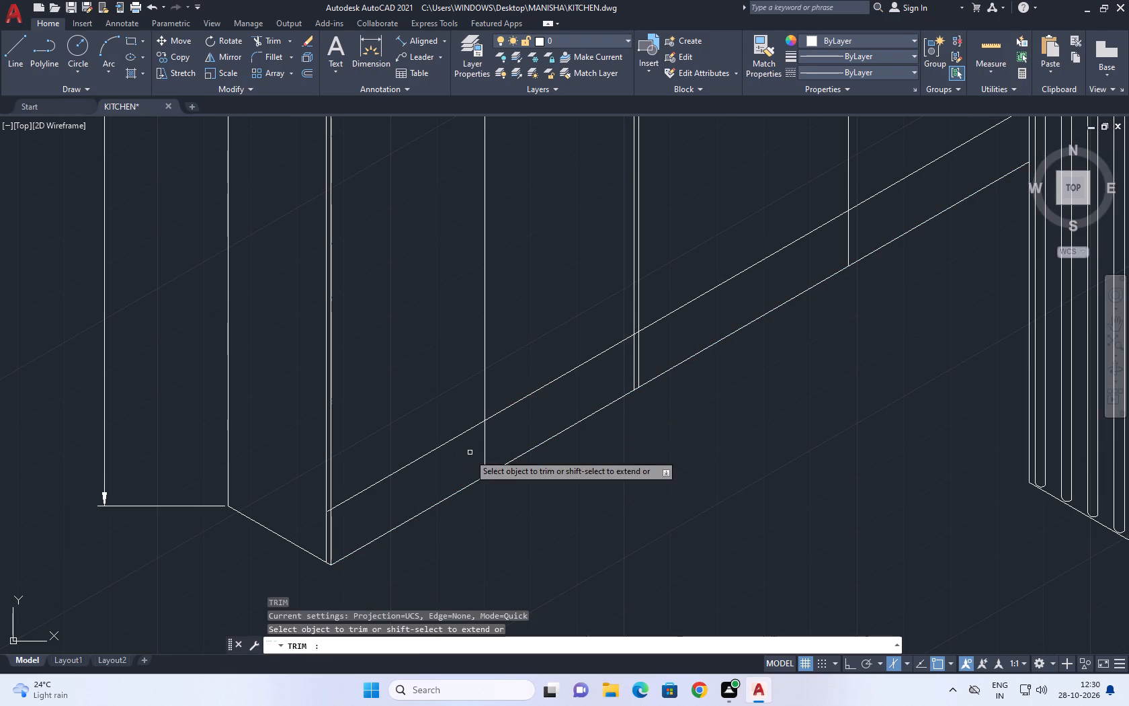
{"action": "left_click_drag", "start_coordinate": [450, 465], "coordinate": [456, 463]}
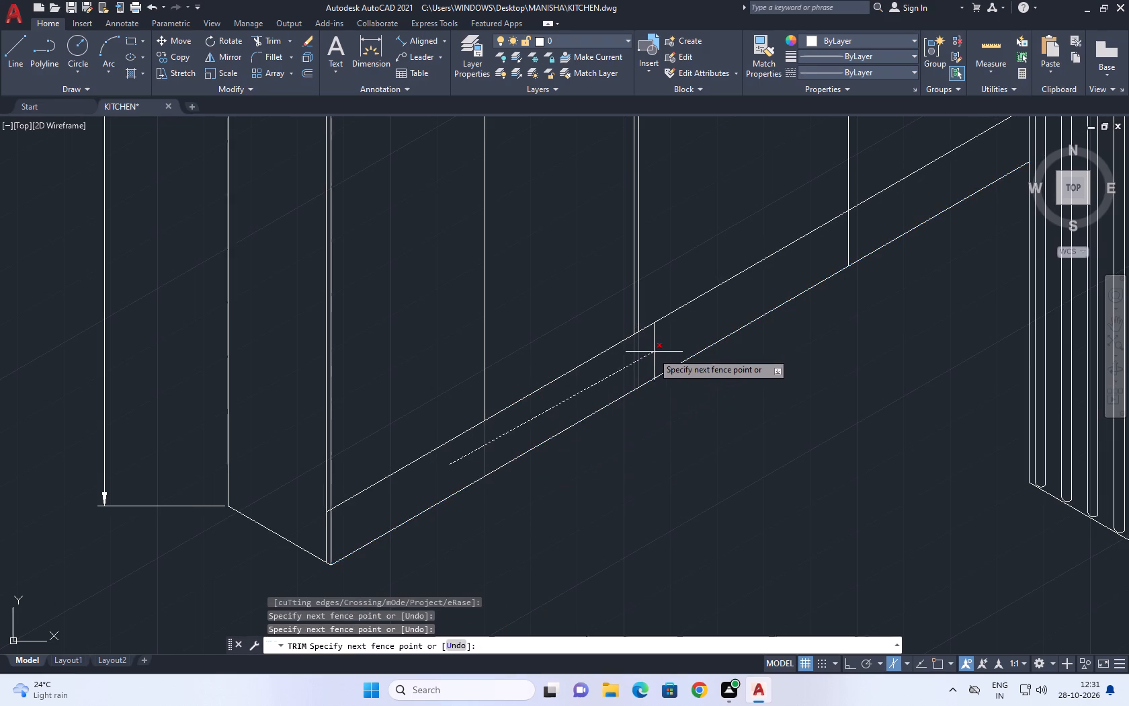
{"action": "left_click", "coordinate": [590, 379]}
{"action": "middle_click_drag", "start_coordinate": [551, 391], "coordinate": [445, 442]}
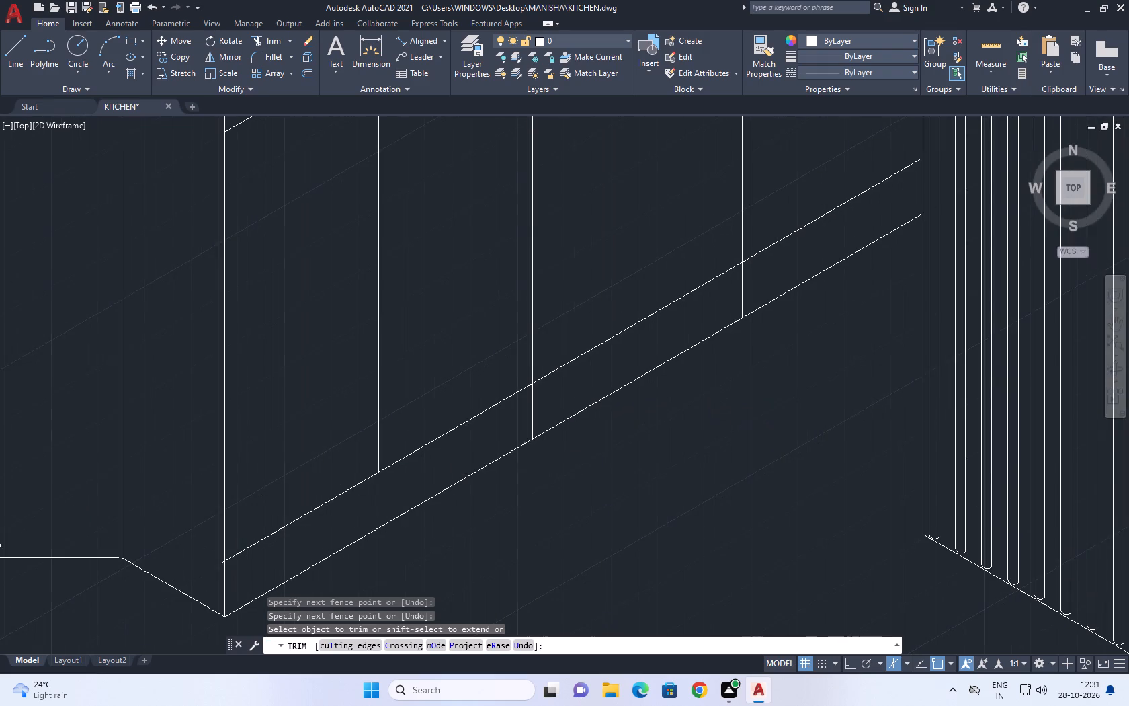
{"action": "middle_click_drag", "start_coordinate": [640, 322], "coordinate": [444, 430]}
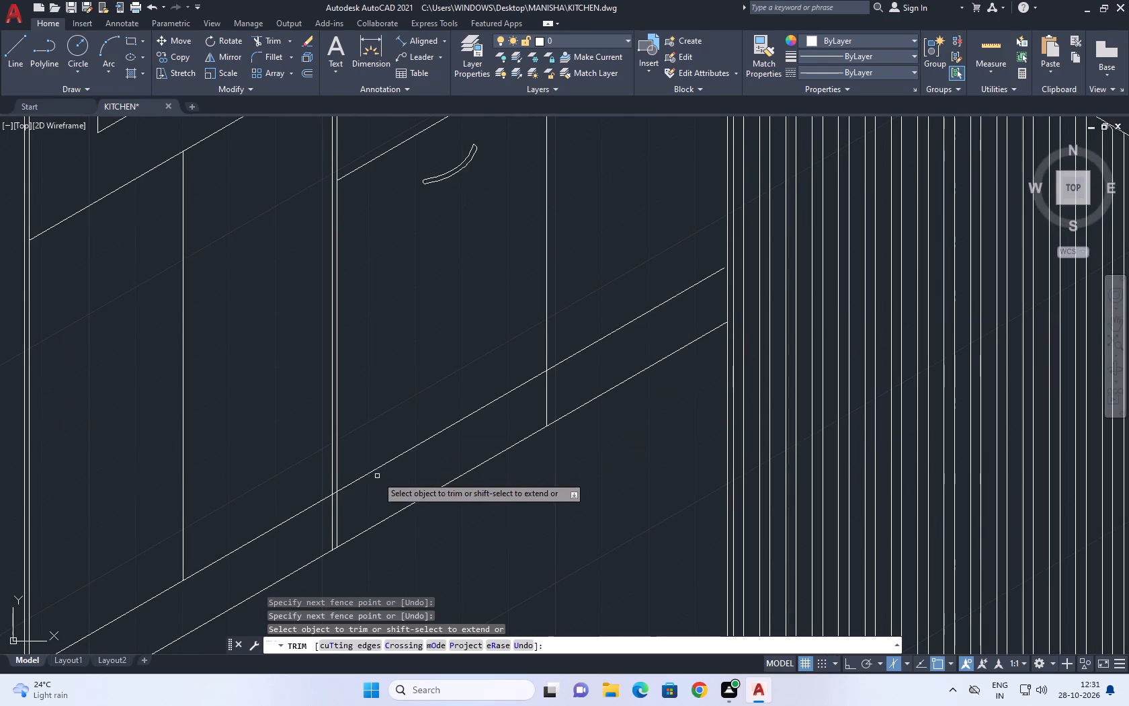
{"action": "left_click", "coordinate": [336, 507]}
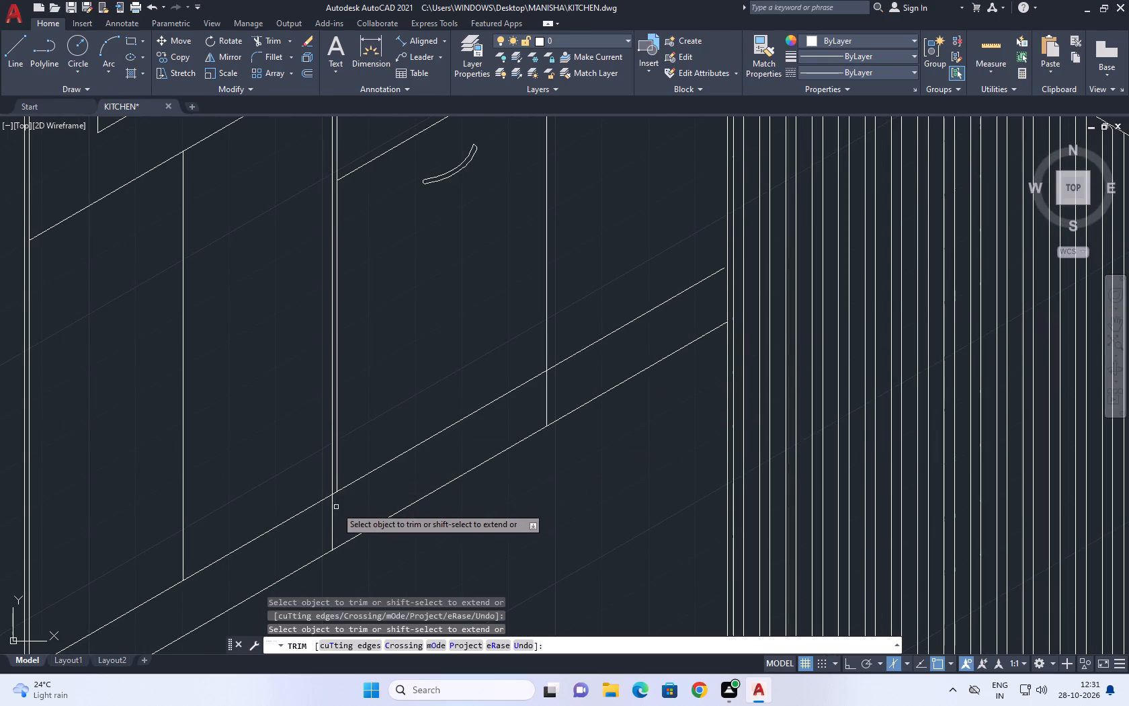
{"action": "left_click_drag", "start_coordinate": [418, 494], "coordinate": [428, 483]}
{"action": "left_click", "coordinate": [659, 340]}
{"action": "scroll", "coordinate": [561, 383], "scroll_direction": "down", "scroll_amount": 5}
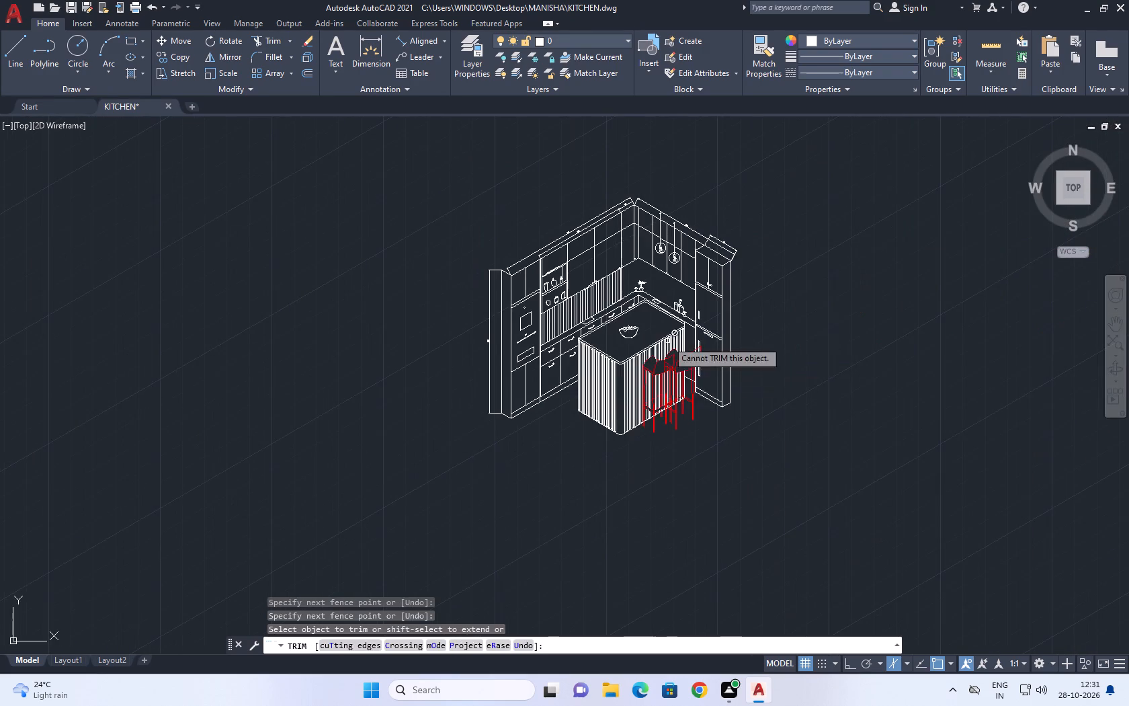
{"action": "scroll", "coordinate": [559, 391], "scroll_direction": "up", "scroll_amount": 3}
{"action": "scroll", "coordinate": [663, 350], "scroll_direction": "up", "scroll_amount": 3}
{"action": "middle_click_drag", "start_coordinate": [663, 357], "coordinate": [660, 400]}
{"action": "scroll", "coordinate": [659, 403], "scroll_direction": "down", "scroll_amount": 7}
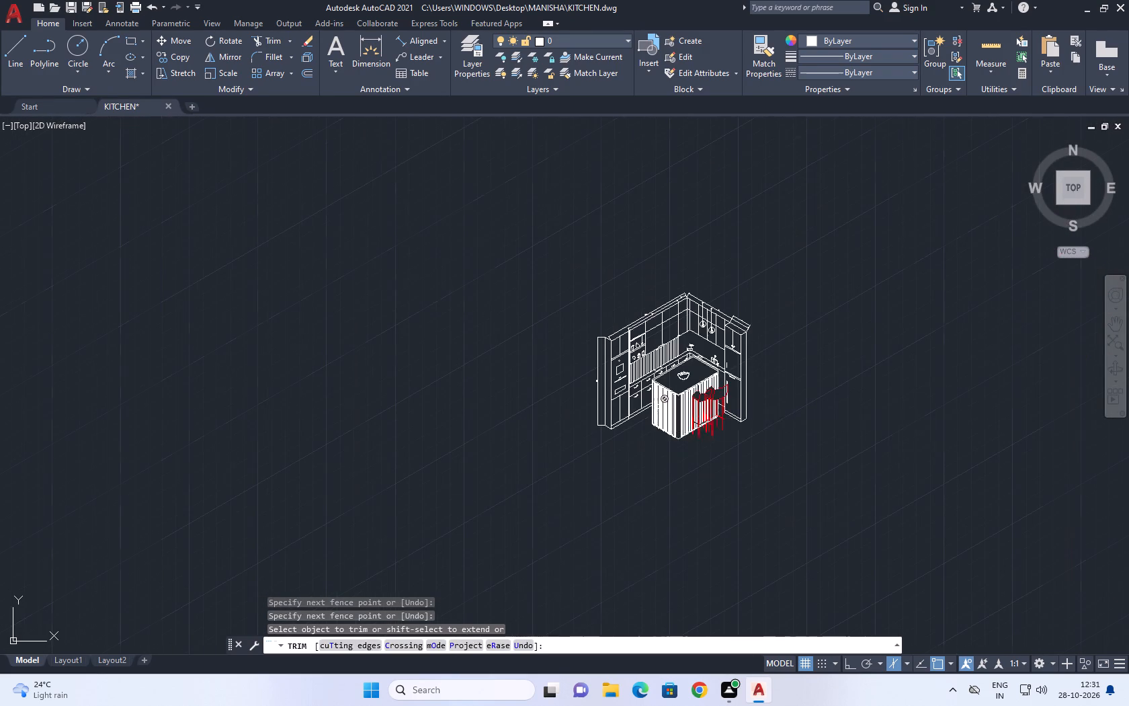
{"action": "key", "text": "Escape"}
Extend the ends of the toe-kick line and the cabinets' bottom edge line to the island's side.
{"action": "scroll", "coordinate": [622, 426], "scroll_direction": "up", "scroll_amount": 6}
{"action": "middle_click_drag", "start_coordinate": [503, 387], "coordinate": [512, 430]}
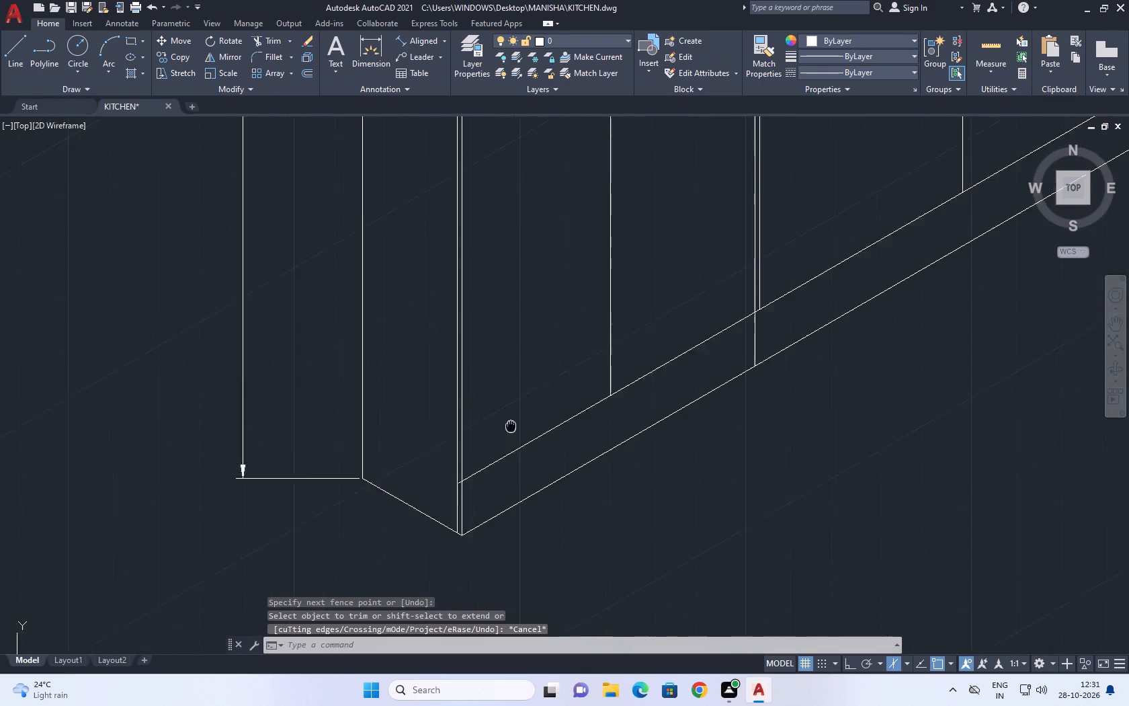
{"action": "middle_click_drag", "start_coordinate": [512, 430], "coordinate": [522, 459]}
{"action": "key", "text": "e"}
{"action": "type", "text": "X"}
{"action": "key", "text": "space"}
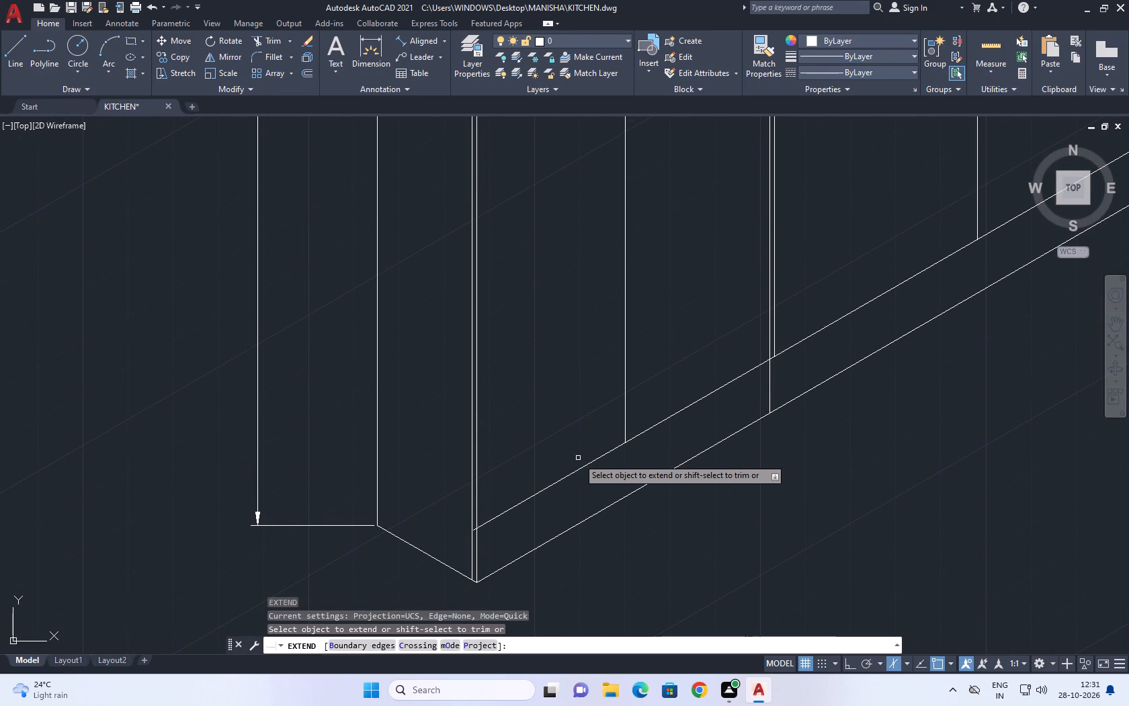
{"action": "scroll", "coordinate": [601, 453], "scroll_direction": "down", "scroll_amount": 1}
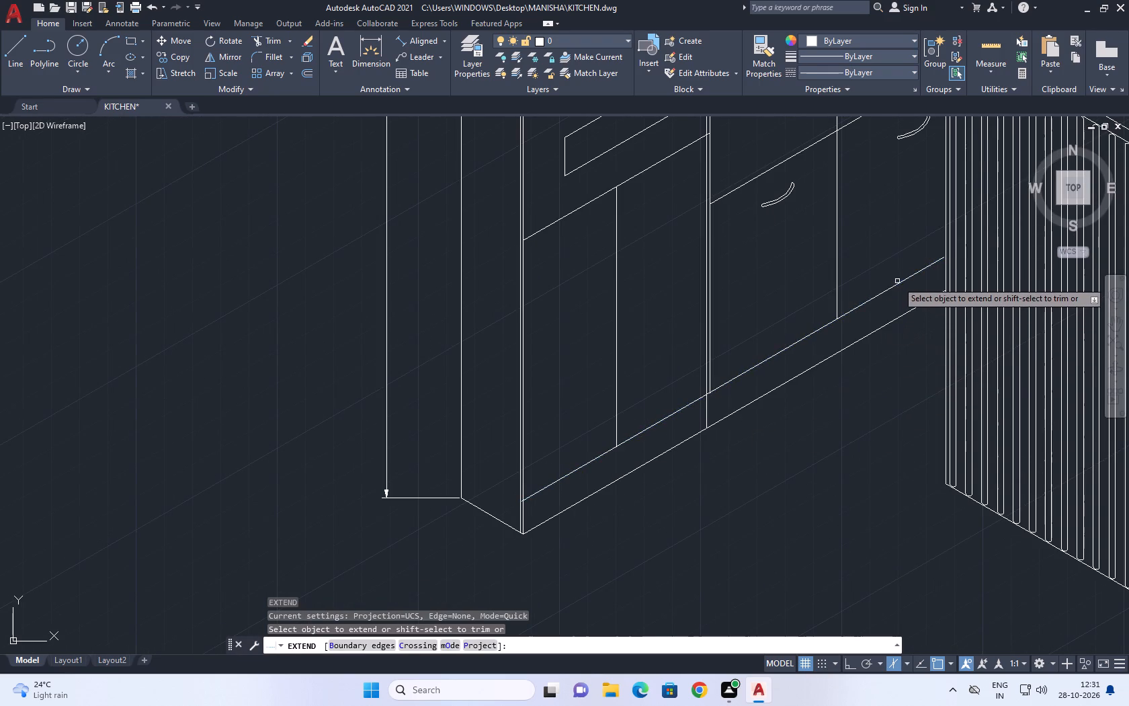
{"action": "left_click", "coordinate": [898, 283]}
{"action": "left_click", "coordinate": [913, 311]}
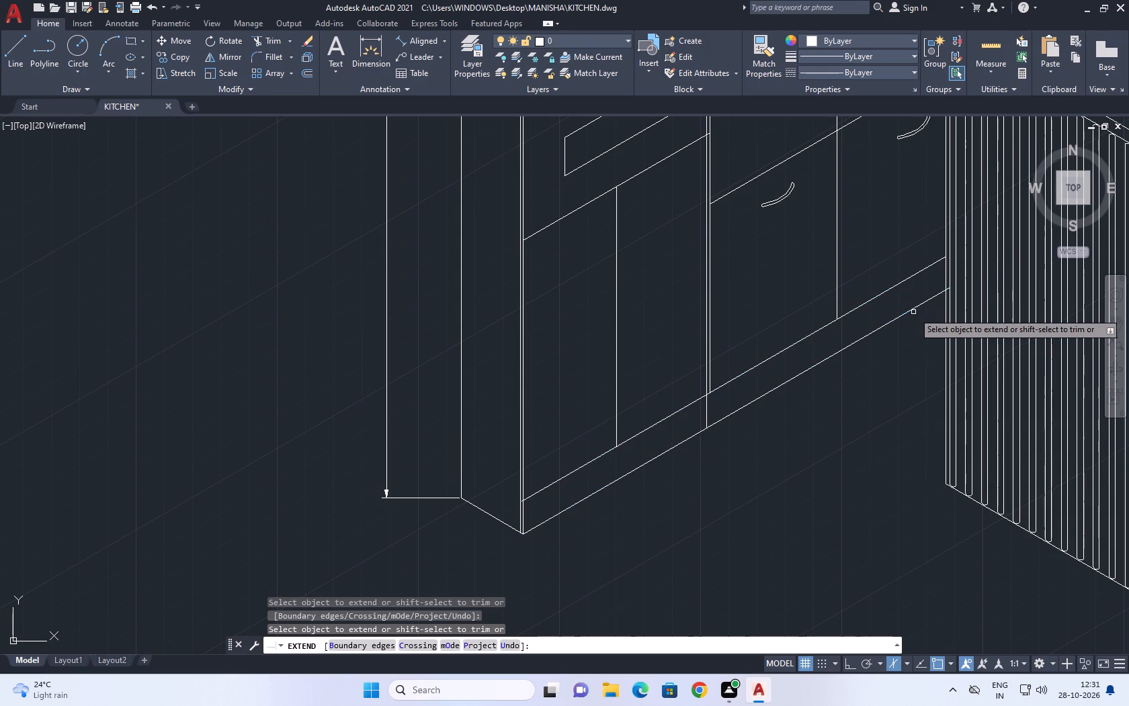
{"action": "right_click", "coordinate": [891, 391]}
{"action": "left_click", "coordinate": [921, 416]}
Trim the toe-kick line's short overhang across the tall cabinet's front corner strip.
{"action": "middle_click_drag", "start_coordinate": [751, 342], "coordinate": [529, 365]}
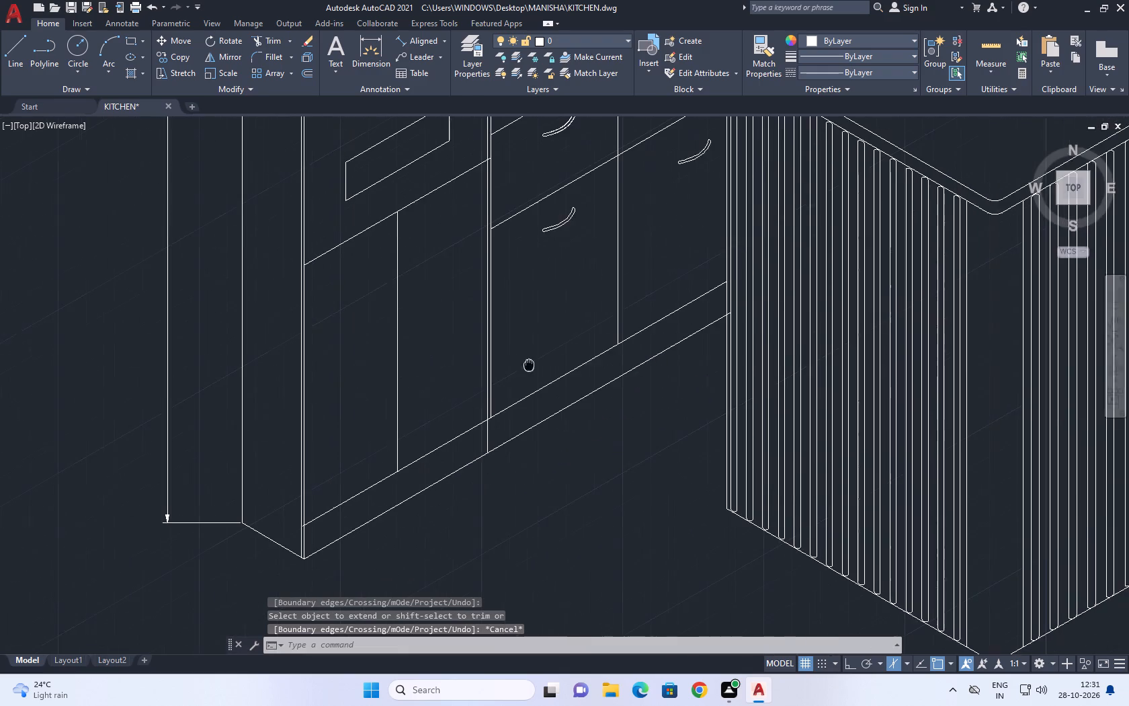
{"action": "left_click", "coordinate": [259, 38]}
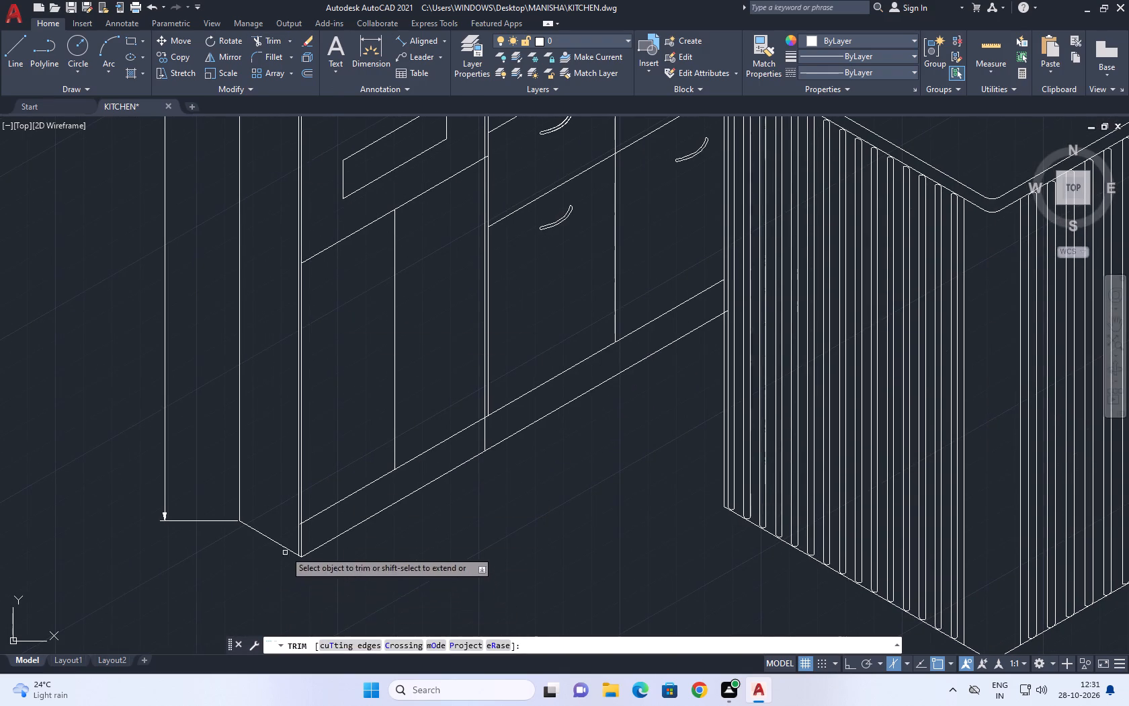
{"action": "scroll", "coordinate": [285, 544], "scroll_direction": "up", "scroll_amount": 3}
{"action": "scroll", "coordinate": [326, 473], "scroll_direction": "up", "scroll_amount": 3}
{"action": "left_click", "coordinate": [386, 475]}
{"action": "left_click", "coordinate": [386, 436]}
{"action": "scroll", "coordinate": [391, 479], "scroll_direction": "down", "scroll_amount": 5}
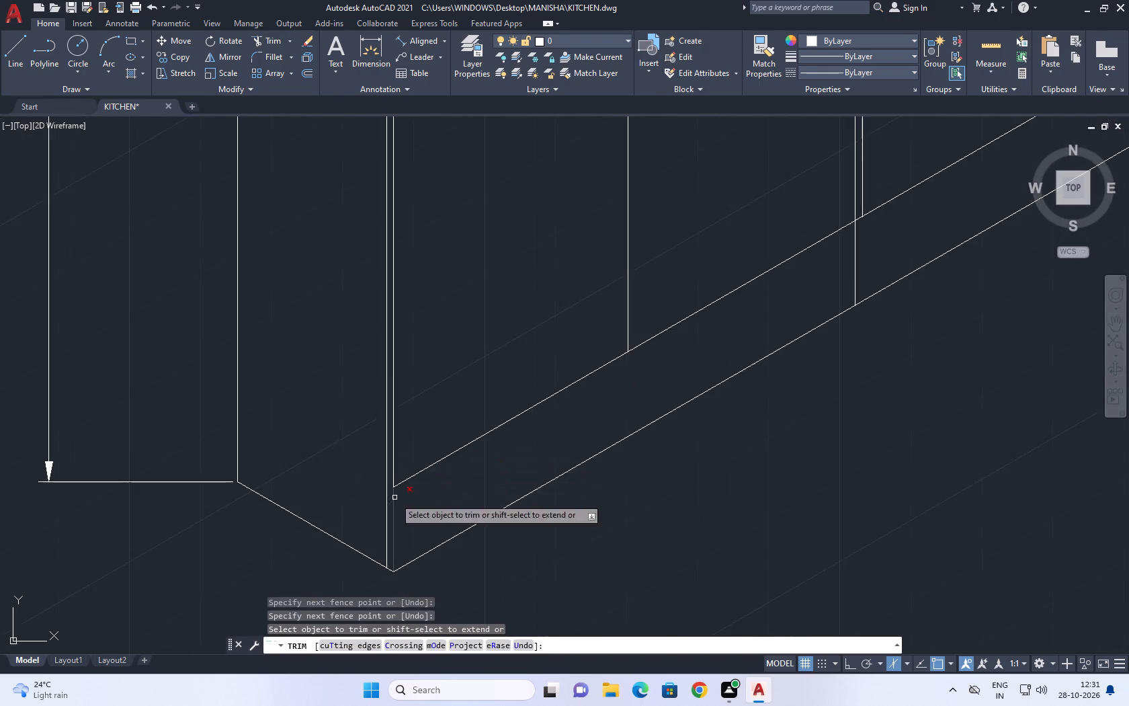
Trim the bottom edge line where it runs past the island's outer vertical edge.
{"action": "scroll", "coordinate": [560, 443], "scroll_direction": "down", "scroll_amount": 2}
{"action": "middle_click_drag", "start_coordinate": [763, 323], "coordinate": [539, 475]}
{"action": "scroll", "coordinate": [676, 395], "scroll_direction": "up", "scroll_amount": 3}
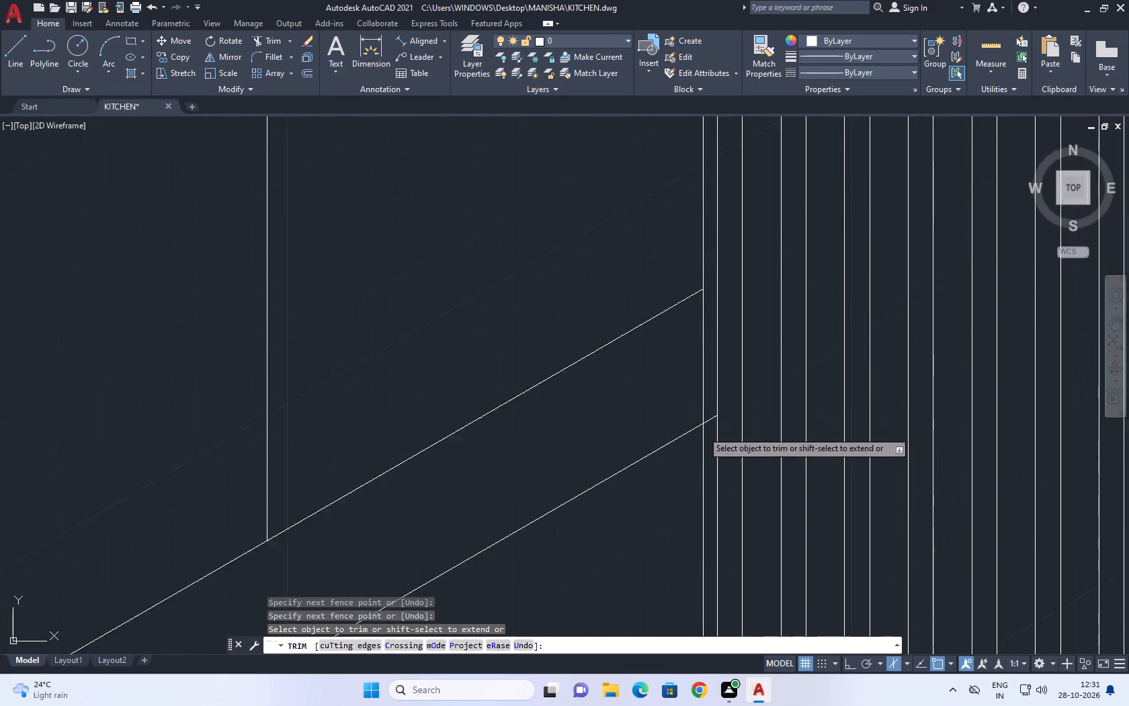
{"action": "scroll", "coordinate": [702, 431], "scroll_direction": "up", "scroll_amount": 3}
{"action": "left_click", "coordinate": [712, 367]}
{"action": "left_click", "coordinate": [712, 451]}
{"action": "scroll", "coordinate": [708, 422], "scroll_direction": "down", "scroll_amount": 4}
{"action": "scroll", "coordinate": [706, 345], "scroll_direction": "up", "scroll_amount": 2}
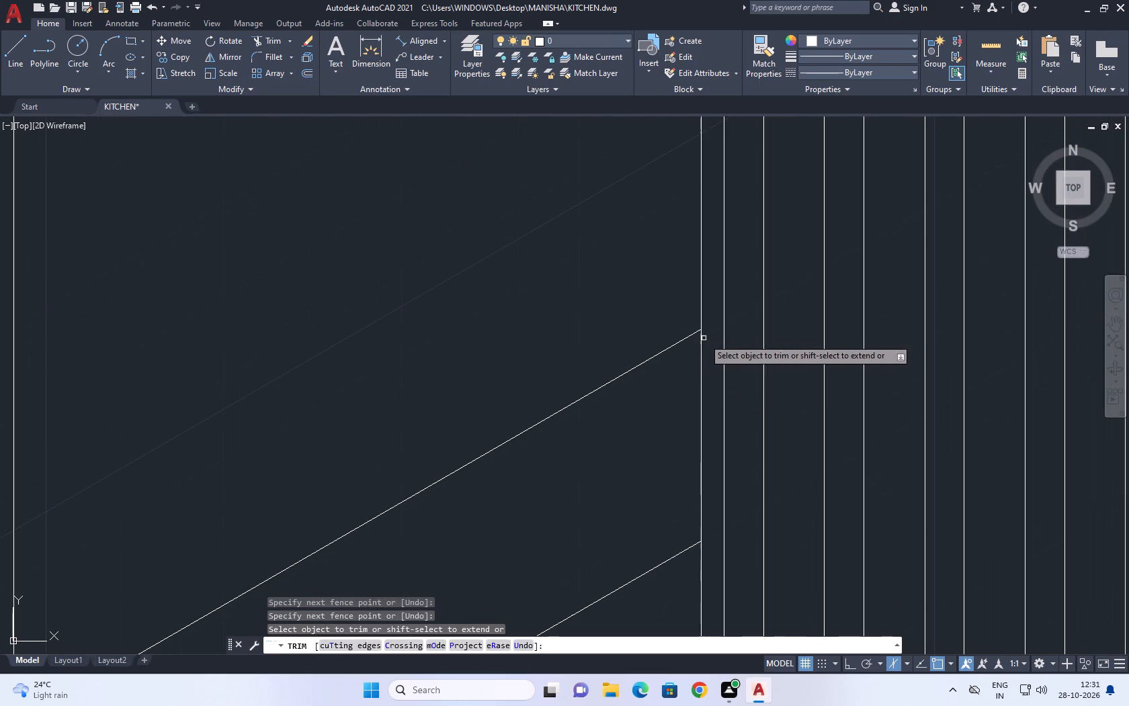
{"action": "right_click", "coordinate": [664, 387]}
{"action": "left_click", "coordinate": [692, 409]}
Review the left-wall base cabinets, their handles and toe-kick, and the overall kitchen drawing.
{"action": "scroll", "coordinate": [644, 391], "scroll_direction": "down", "scroll_amount": 5}
{"action": "middle_click_drag", "start_coordinate": [508, 383], "coordinate": [517, 405]}
{"action": "middle_click_drag", "start_coordinate": [720, 472], "coordinate": [677, 385]}
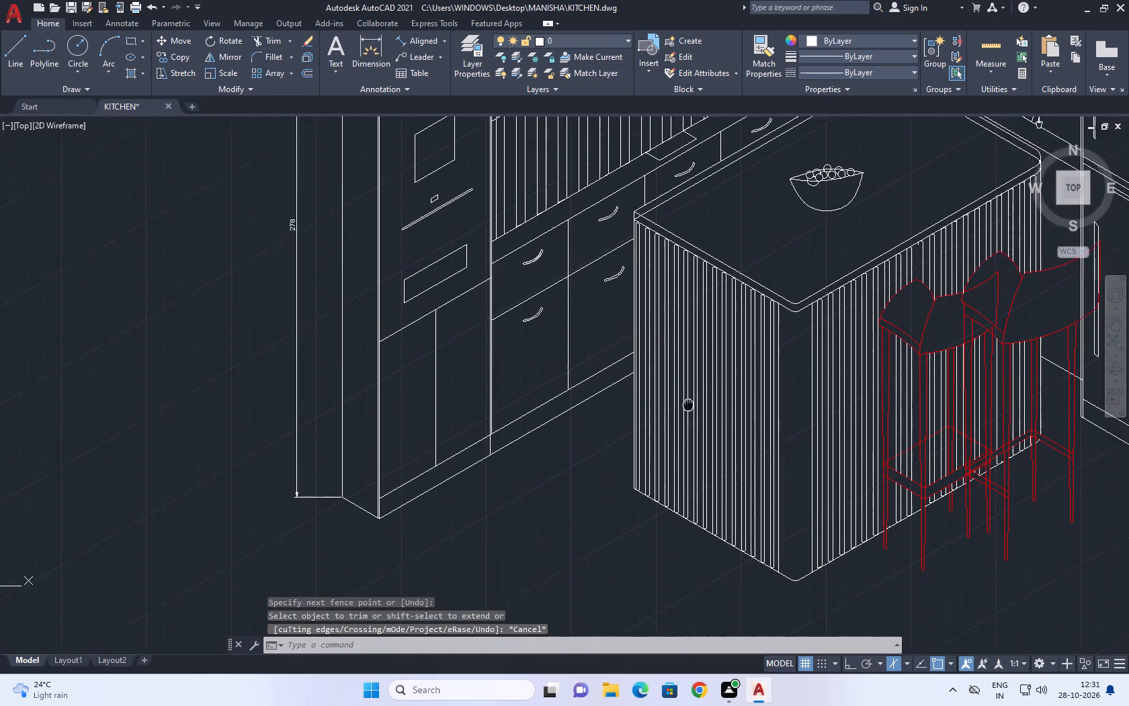
{"action": "middle_click_drag", "start_coordinate": [677, 385], "coordinate": [657, 346]}
{"action": "middle_click_drag", "start_coordinate": [444, 354], "coordinate": [534, 552]}
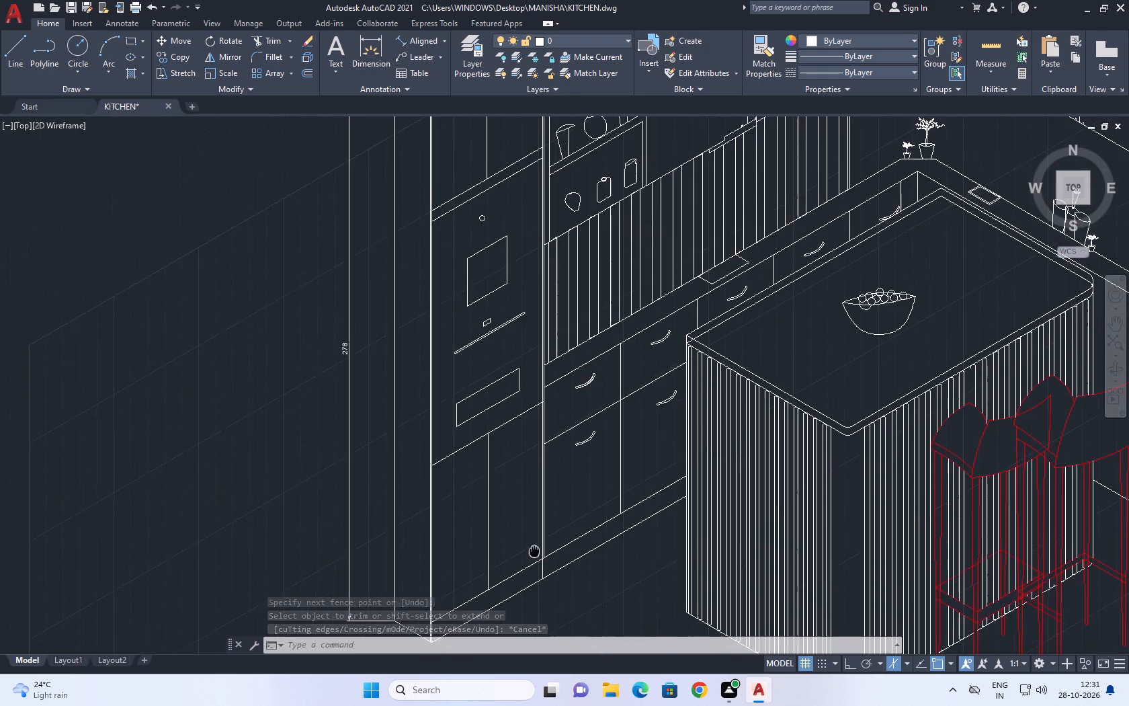
{"action": "middle_click_drag", "start_coordinate": [534, 552], "coordinate": [534, 557]}
{"action": "scroll", "coordinate": [540, 555], "scroll_direction": "down", "scroll_amount": 1}
{"action": "middle_click_drag", "start_coordinate": [794, 521], "coordinate": [609, 436]}
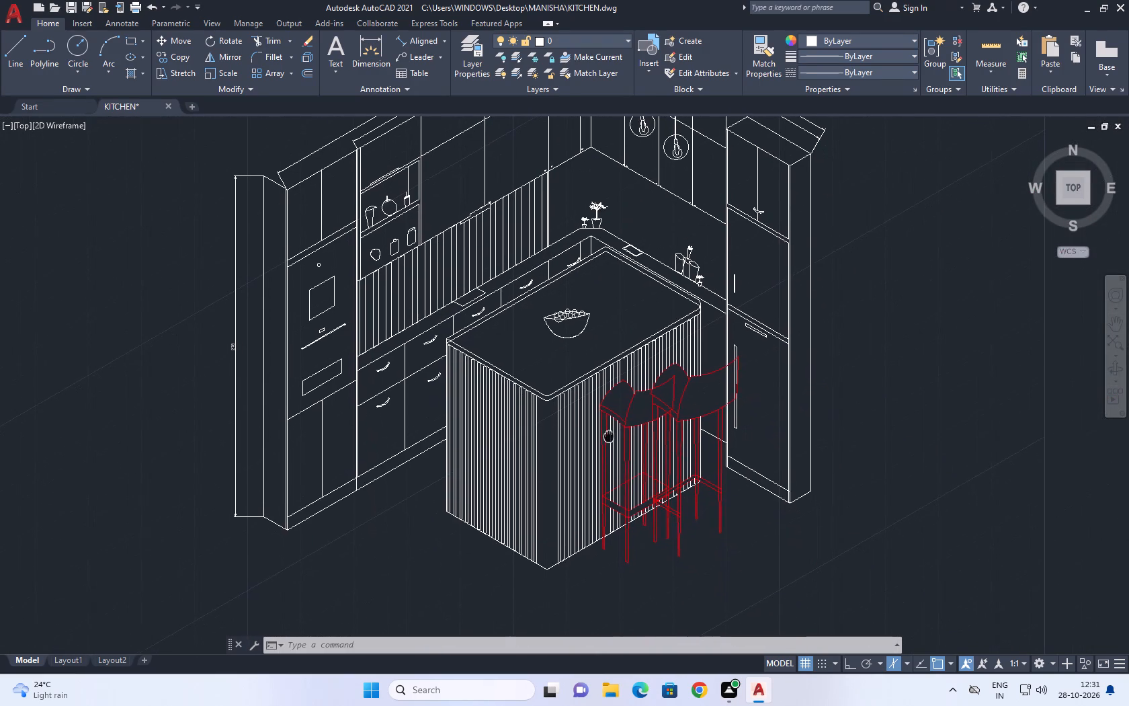
Review the whole kitchen drawing, including the island, wall cabinets, pendant lights and existing dimensions.
{"action": "middle_click_drag", "start_coordinate": [609, 436], "coordinate": [608, 435]}
{"action": "middle_click", "coordinate": [608, 435]}
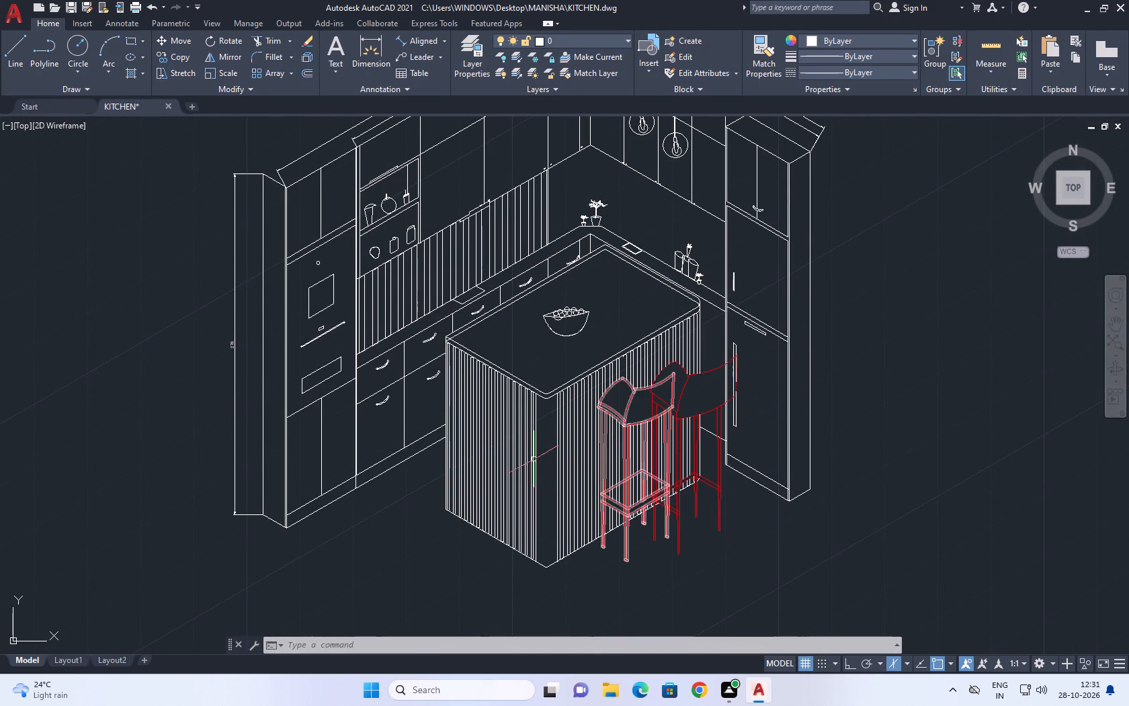
{"action": "middle_click_drag", "start_coordinate": [589, 353], "coordinate": [614, 407]}
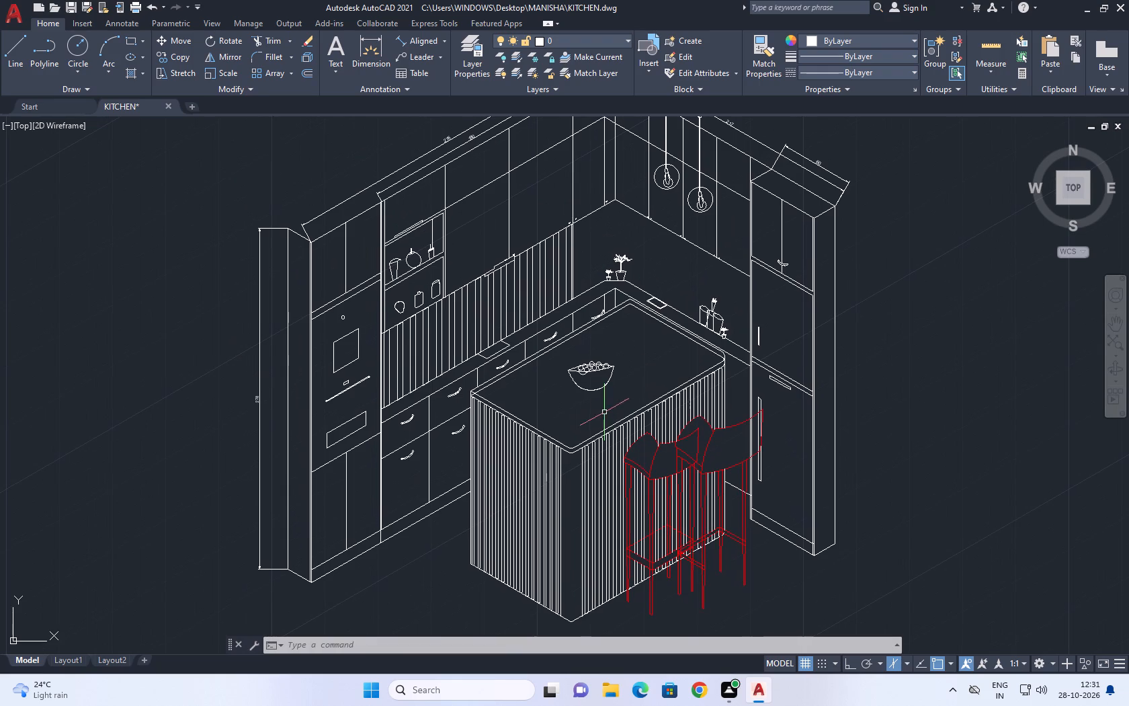
{"action": "middle_click_drag", "start_coordinate": [743, 432], "coordinate": [748, 494]}
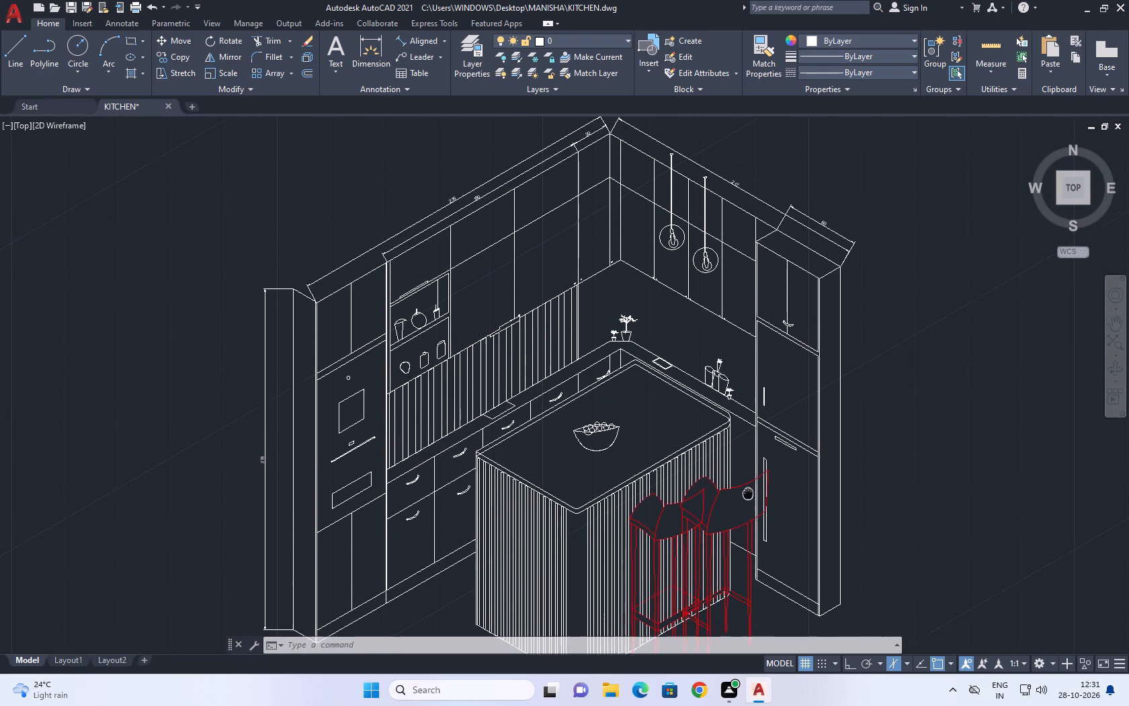
{"action": "middle_click_drag", "start_coordinate": [748, 494], "coordinate": [748, 497]}
{"action": "scroll", "coordinate": [598, 308], "scroll_direction": "up", "scroll_amount": 2}
{"action": "middle_click_drag", "start_coordinate": [579, 301], "coordinate": [581, 337]}
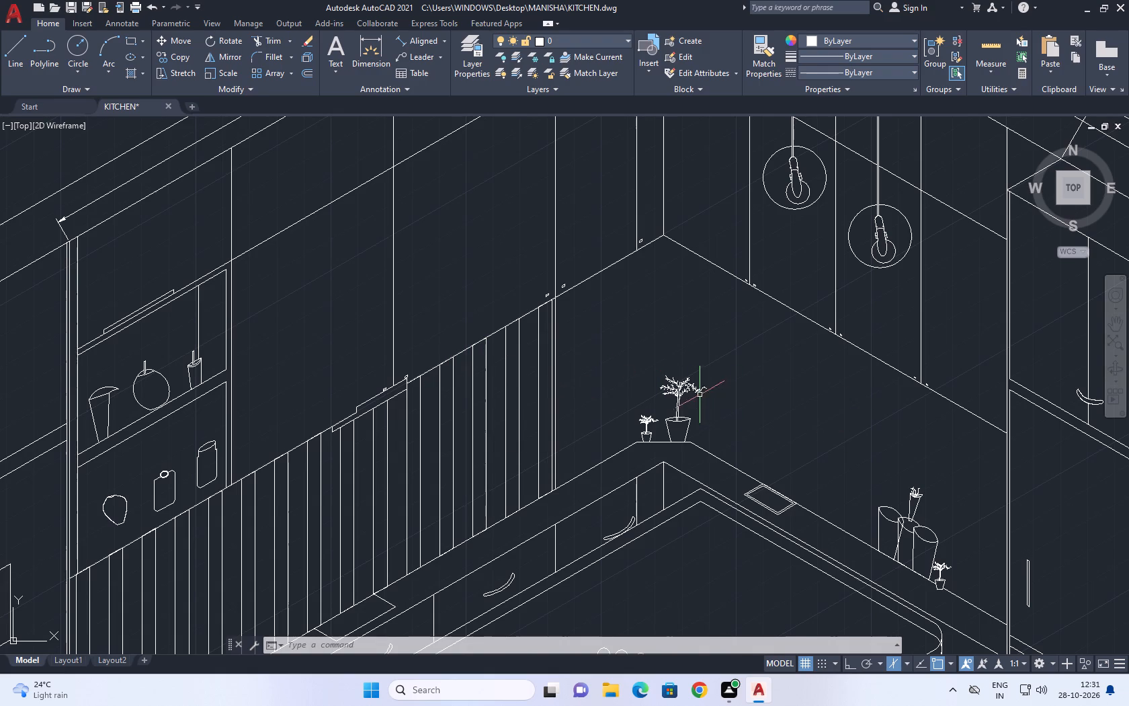
{"action": "scroll", "coordinate": [694, 401], "scroll_direction": "down", "scroll_amount": 1}
{"action": "middle_click_drag", "start_coordinate": [791, 443], "coordinate": [704, 392]}
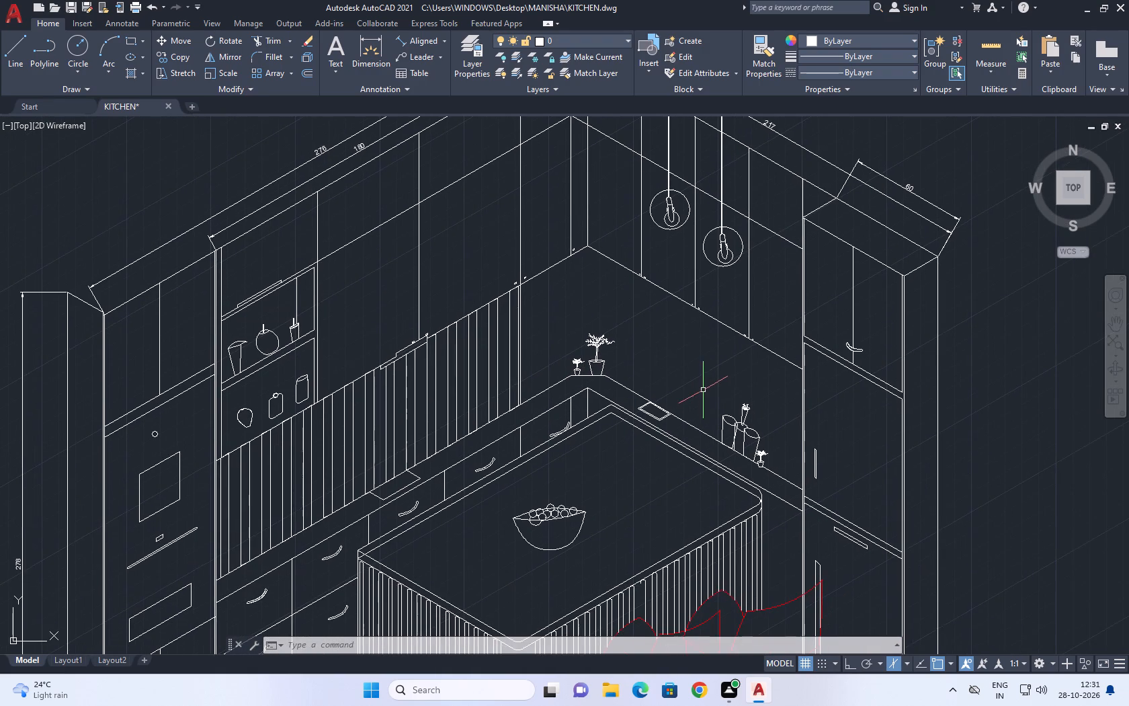
{"action": "scroll", "coordinate": [784, 412], "scroll_direction": "down", "scroll_amount": 1}
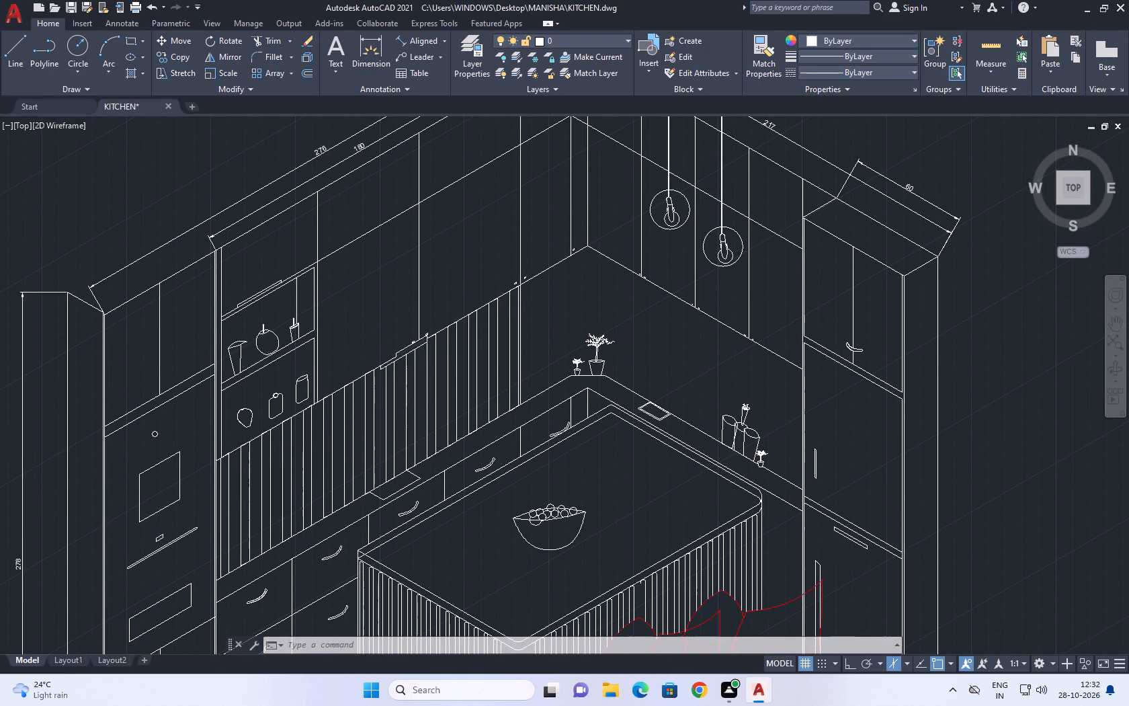
{"action": "middle_click_drag", "start_coordinate": [763, 379], "coordinate": [763, 455]}
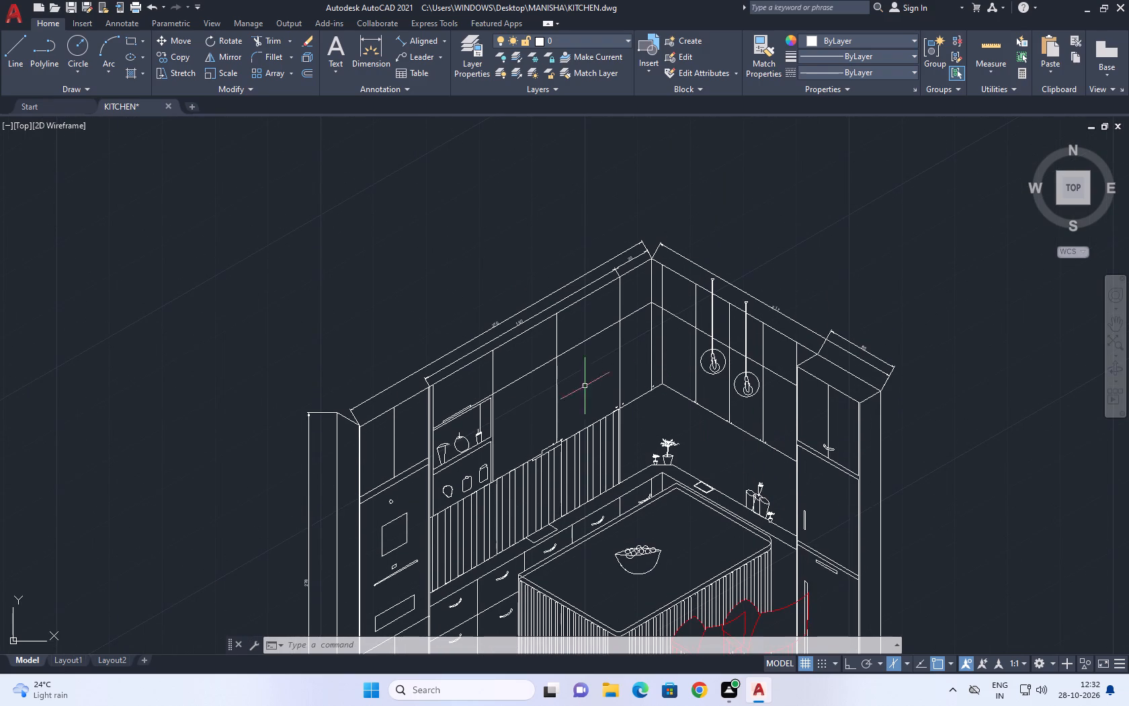
{"action": "middle_click_drag", "start_coordinate": [432, 411], "coordinate": [433, 329]}
{"action": "middle_click_drag", "start_coordinate": [685, 332], "coordinate": [638, 256]}
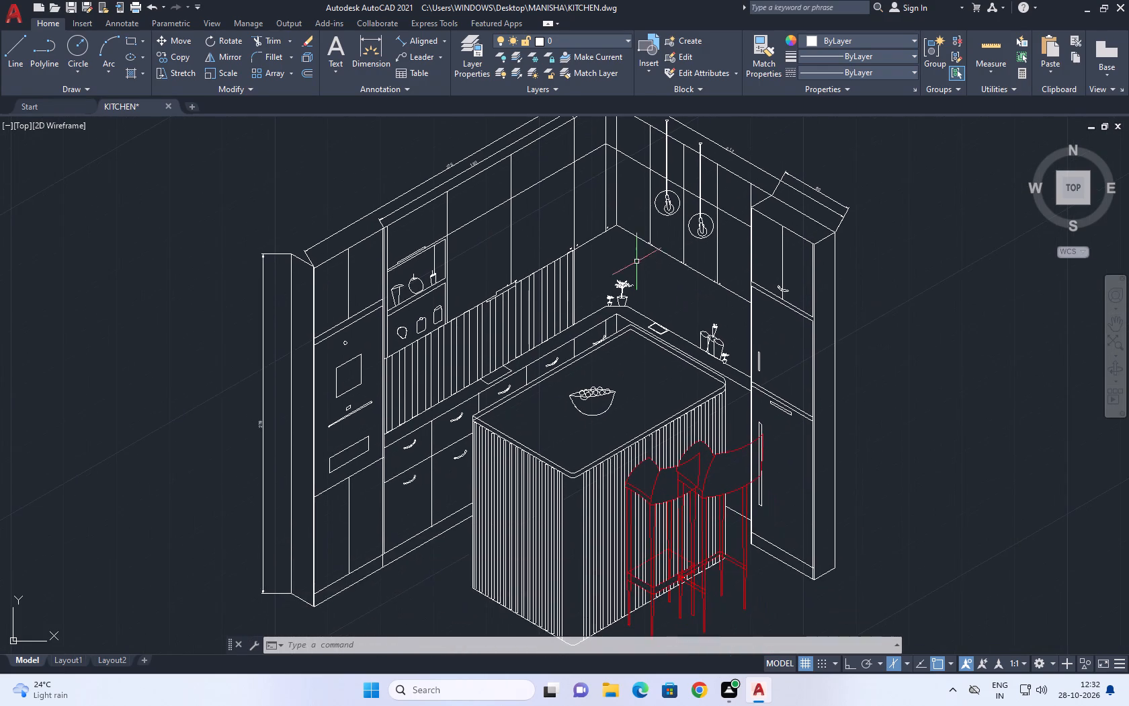
{"action": "scroll", "coordinate": [638, 305], "scroll_direction": "down", "scroll_amount": 1}
Modify the ISO-25 dimension style, setting its text height to 5.
{"action": "key", "text": "d"}
{"action": "key", "text": "space"}
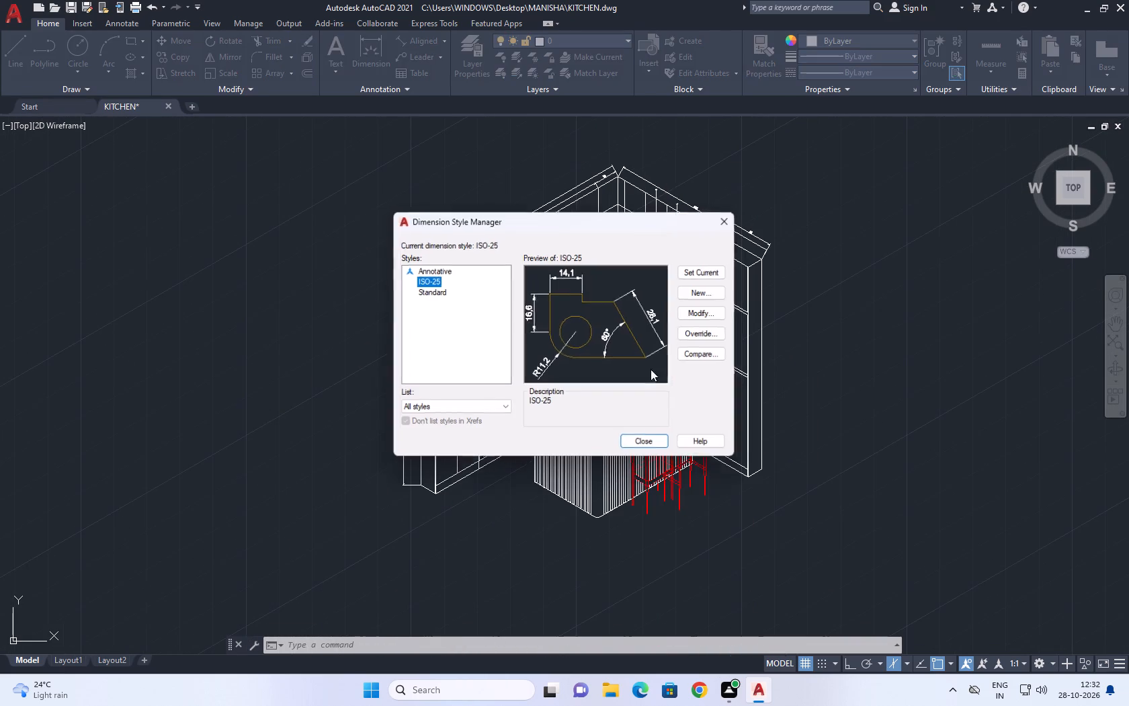
{"action": "middle_click_drag", "start_coordinate": [677, 377], "coordinate": [616, 310]}
{"action": "left_click", "coordinate": [724, 316]}
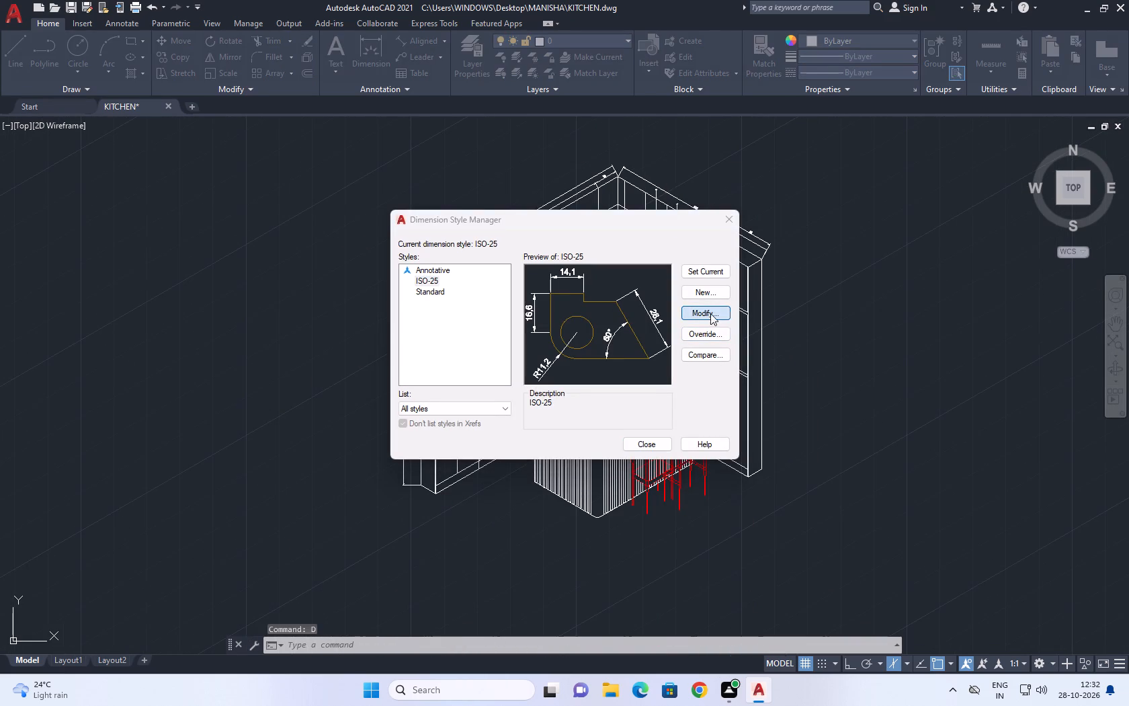
{"action": "left_click", "coordinate": [491, 225]}
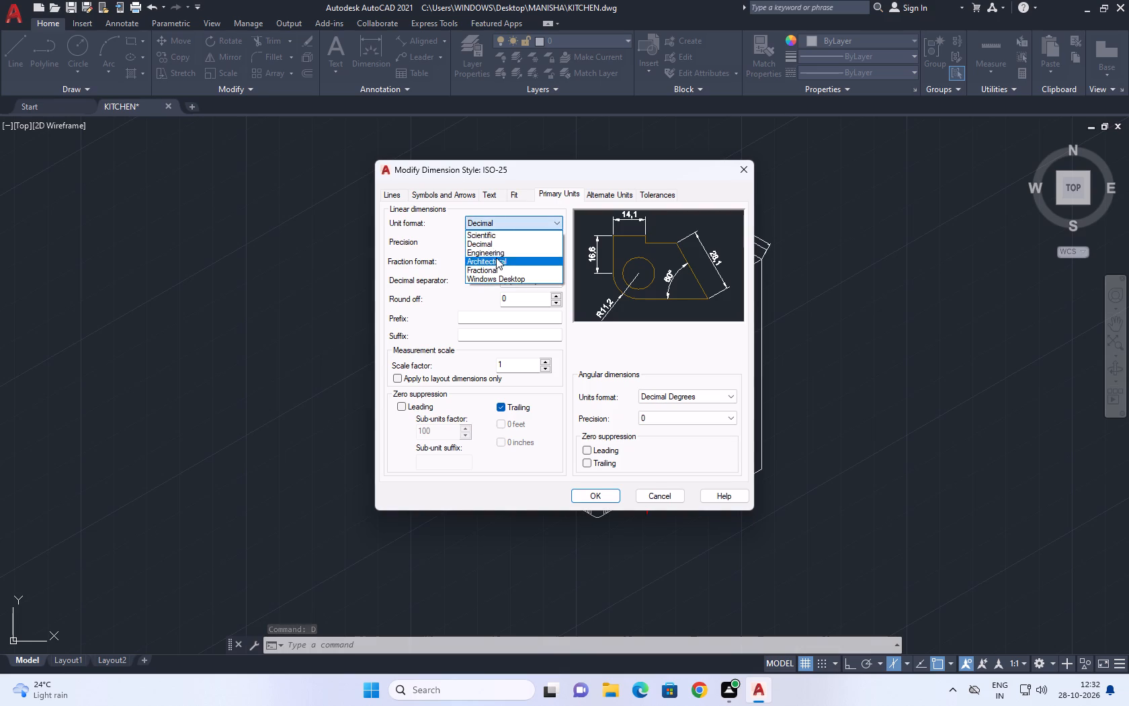
{"action": "left_click", "coordinate": [511, 221]}
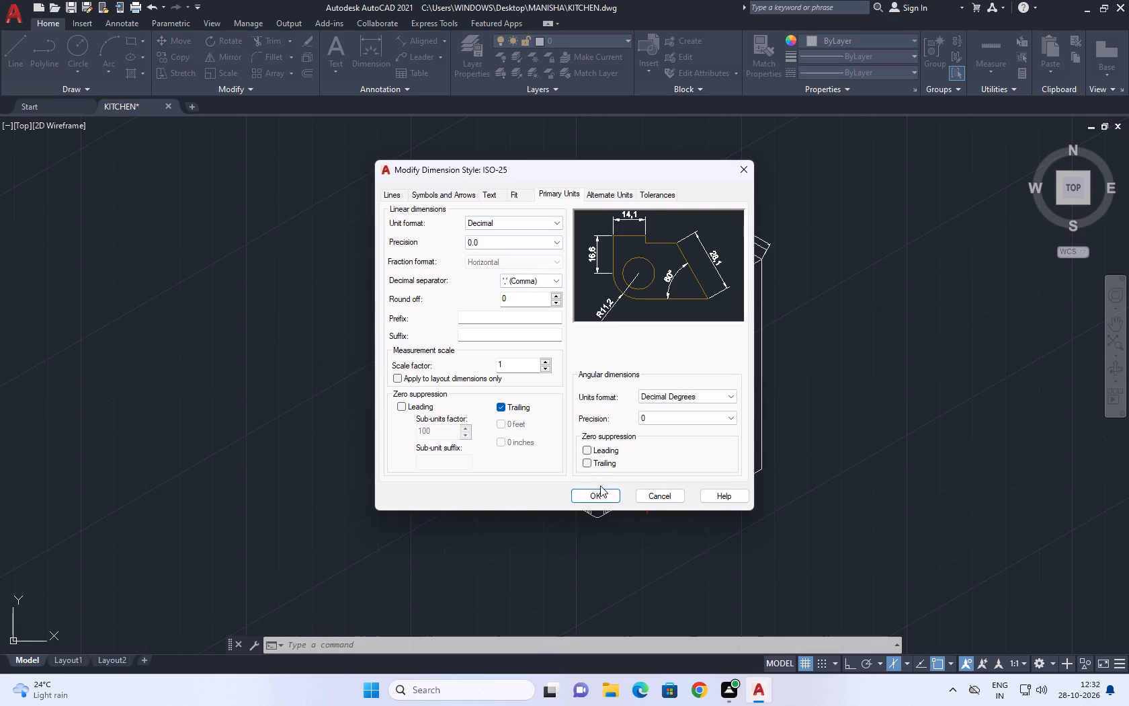
{"action": "left_click", "coordinate": [486, 196]}
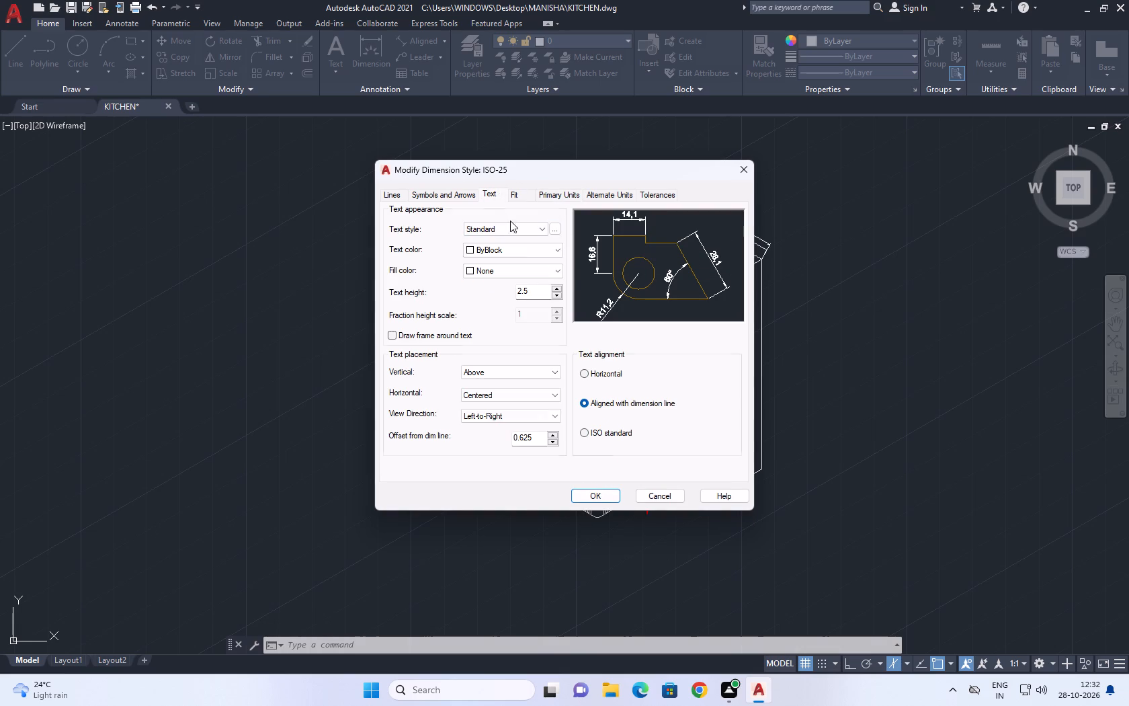
{"action": "left_click", "coordinate": [532, 287]}
{"action": "key", "text": "BackSpace"}
{"action": "key", "text": "backslash"}
{"action": "key", "text": "BackSpace"}
{"action": "key", "text": "BackSpace"}
{"action": "key", "text": "BackSpace"}
{"action": "key", "text": "5"}
{"action": "key", "text": "Return"}
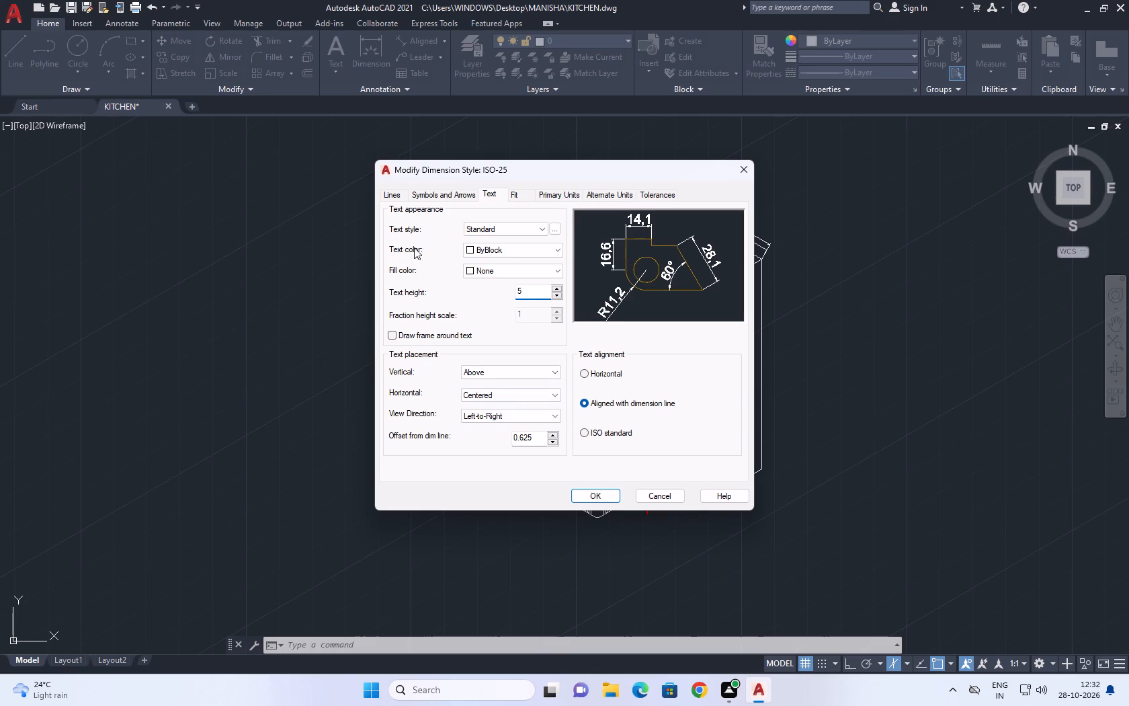
Set the ISO-25 dimension style's arrow size to 5 and make the style current.
{"action": "left_click", "coordinate": [429, 192]}
{"action": "left_click_drag", "start_coordinate": [410, 328], "coordinate": [409, 319]}
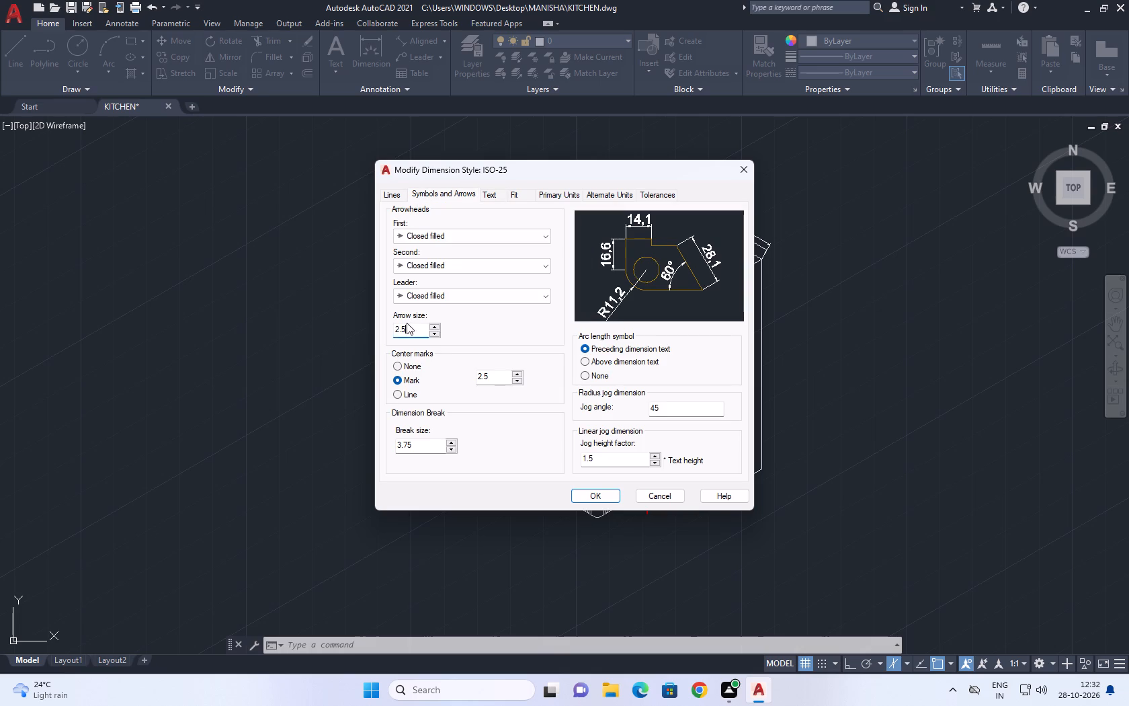
{"action": "key", "text": "BackSpace"}
{"action": "key", "text": "BackSpace"}
{"action": "key", "text": "BackSpace"}
{"action": "key", "text": "5"}
{"action": "key", "text": "Return"}
{"action": "left_click", "coordinate": [589, 496]}
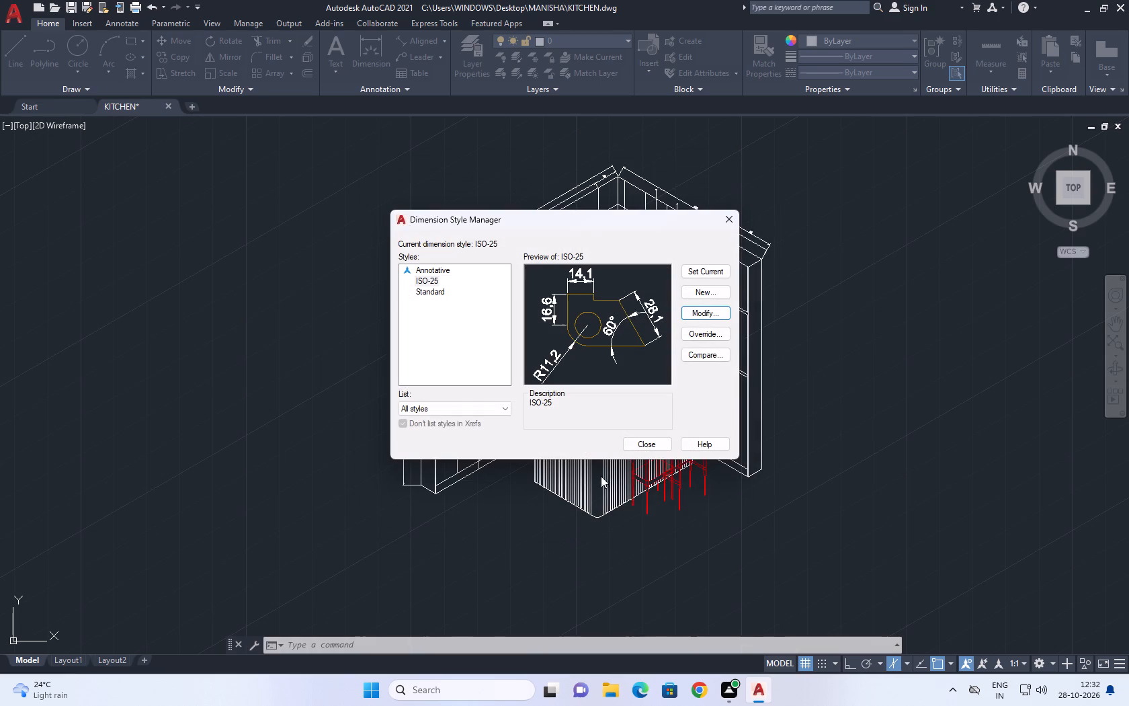
{"action": "left_click", "coordinate": [700, 274]}
{"action": "left_click", "coordinate": [731, 217]}
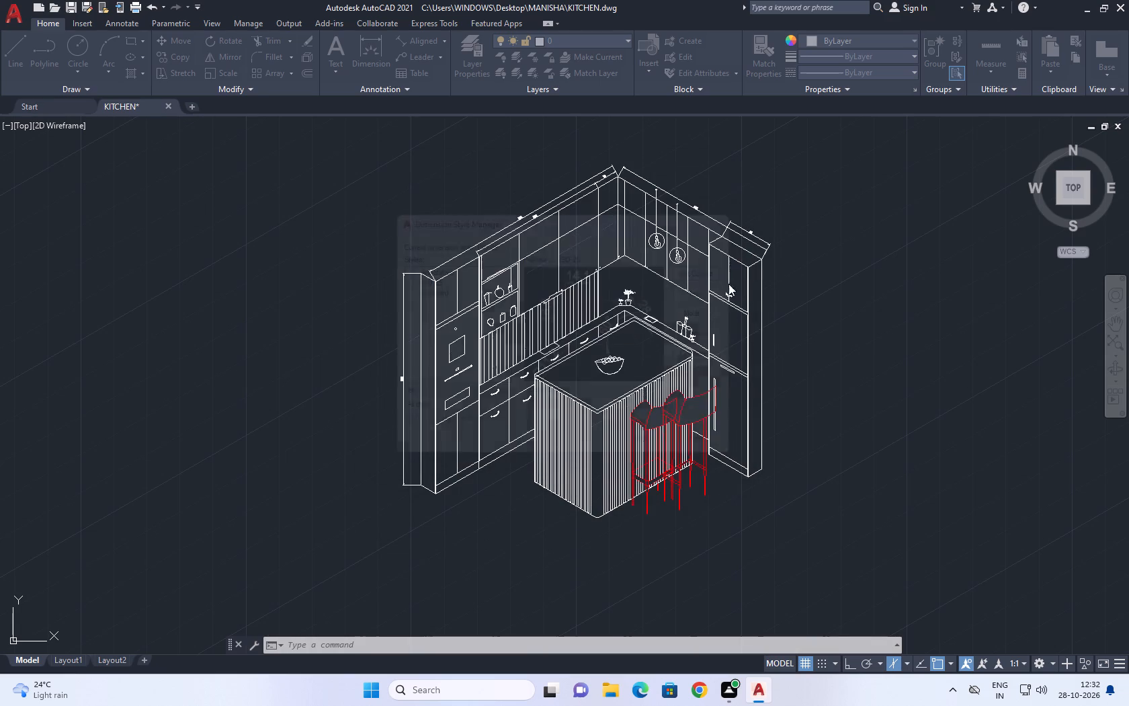
Check how legible the dimension text and arrowheads are around the kitchen drawing.
{"action": "scroll", "coordinate": [416, 317], "scroll_direction": "up", "scroll_amount": 2}
{"action": "middle_click_drag", "start_coordinate": [491, 315], "coordinate": [505, 324]}
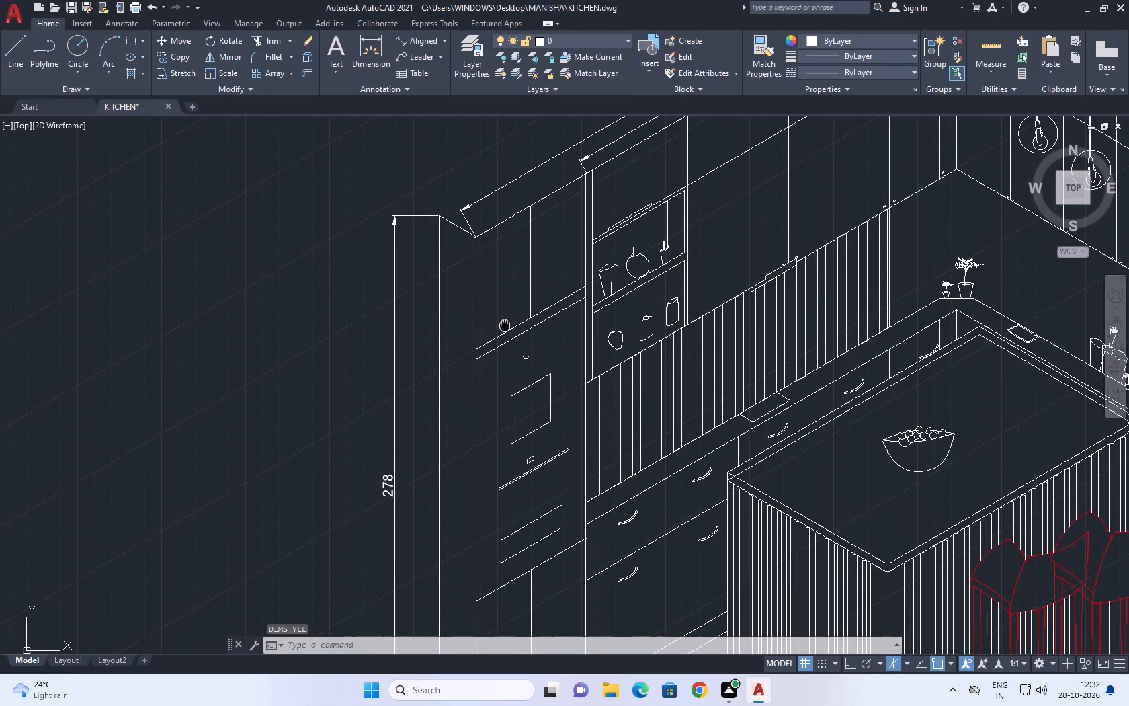
{"action": "middle_click_drag", "start_coordinate": [505, 324], "coordinate": [505, 324]}
{"action": "scroll", "coordinate": [508, 326], "scroll_direction": "down", "scroll_amount": 1}
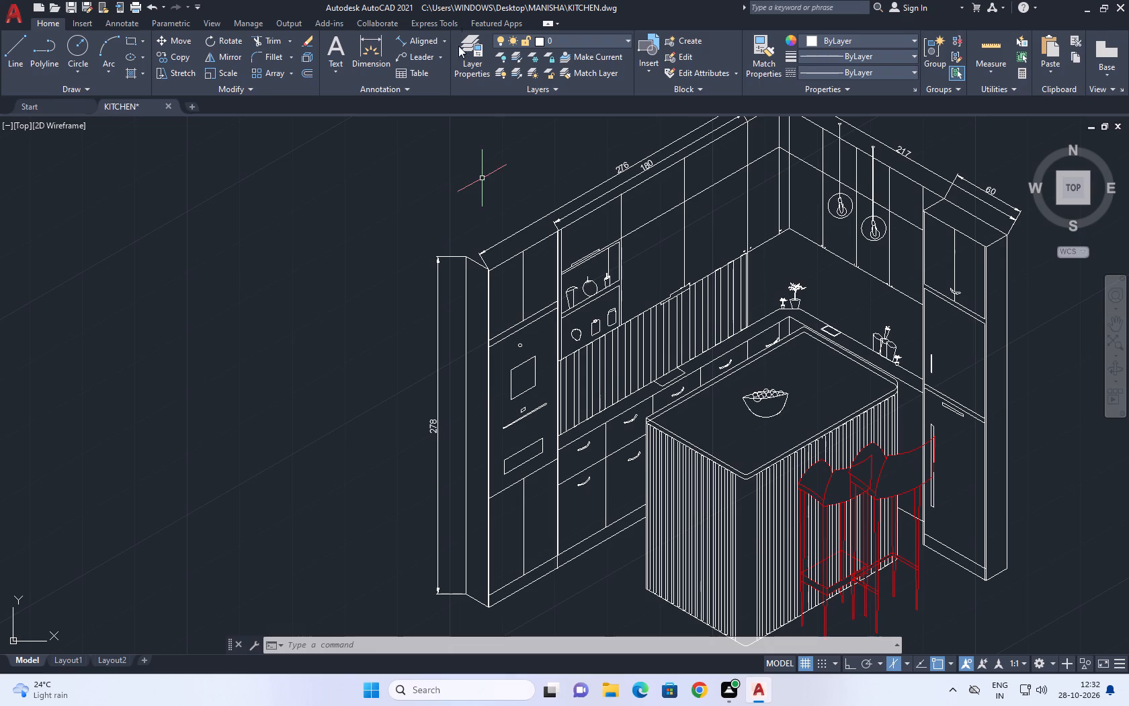
{"action": "scroll", "coordinate": [473, 108], "scroll_direction": "down", "scroll_amount": 1}
{"action": "scroll", "coordinate": [626, 331], "scroll_direction": "down", "scroll_amount": 1}
{"action": "middle_click_drag", "start_coordinate": [725, 473], "coordinate": [606, 463]}
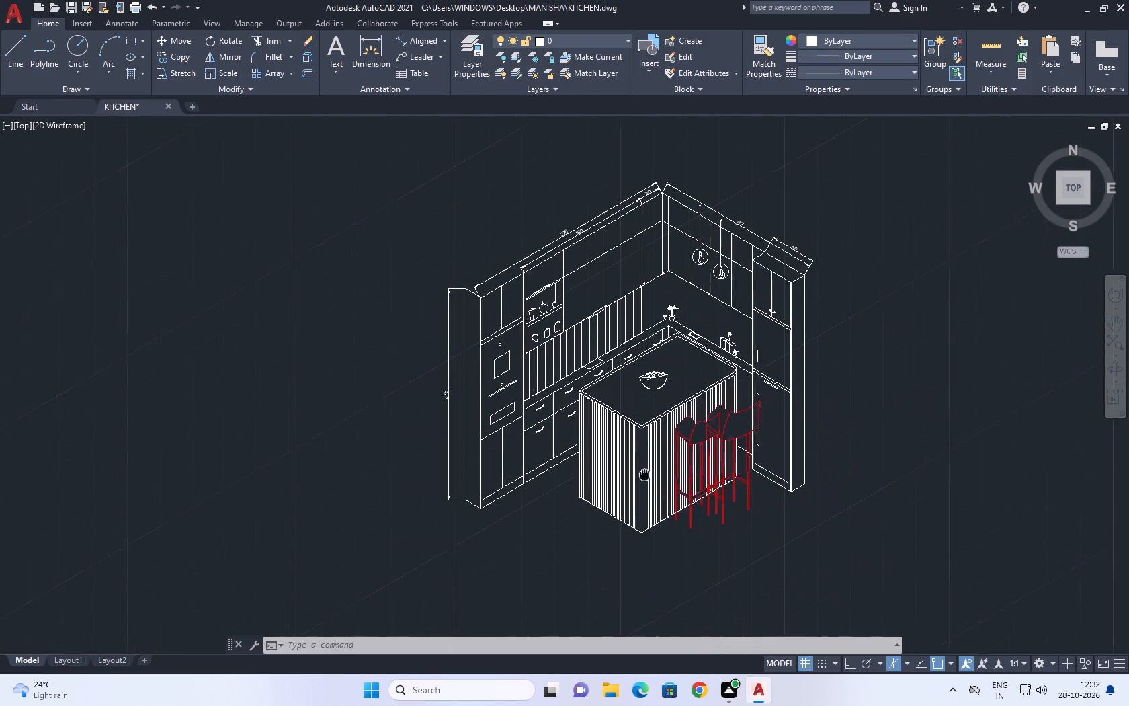
{"action": "middle_click_drag", "start_coordinate": [606, 463], "coordinate": [556, 451]}
Change the CHAIR layer colour of the two bar stools at the island to white.
{"action": "scroll", "coordinate": [632, 483], "scroll_direction": "up", "scroll_amount": 2}
{"action": "left_click_drag", "start_coordinate": [677, 463], "coordinate": [664, 469]}
{"action": "left_click", "coordinate": [590, 501]}
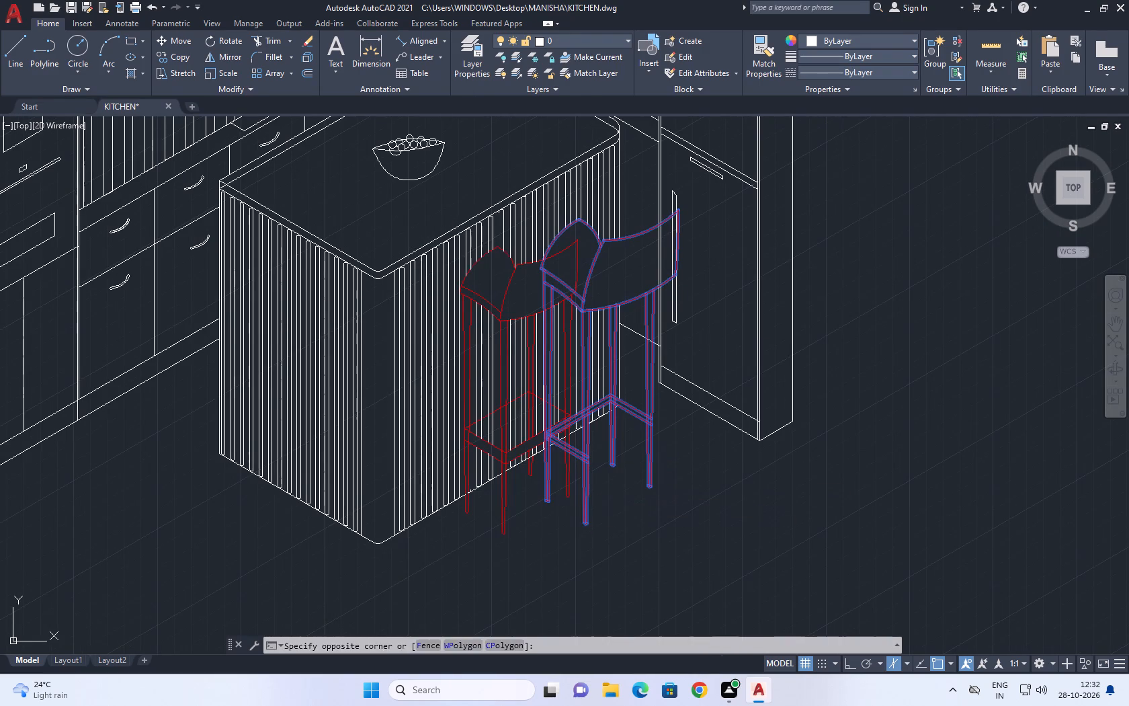
{"action": "left_click_drag", "start_coordinate": [551, 502], "coordinate": [530, 517]}
{"action": "left_click", "coordinate": [499, 537]}
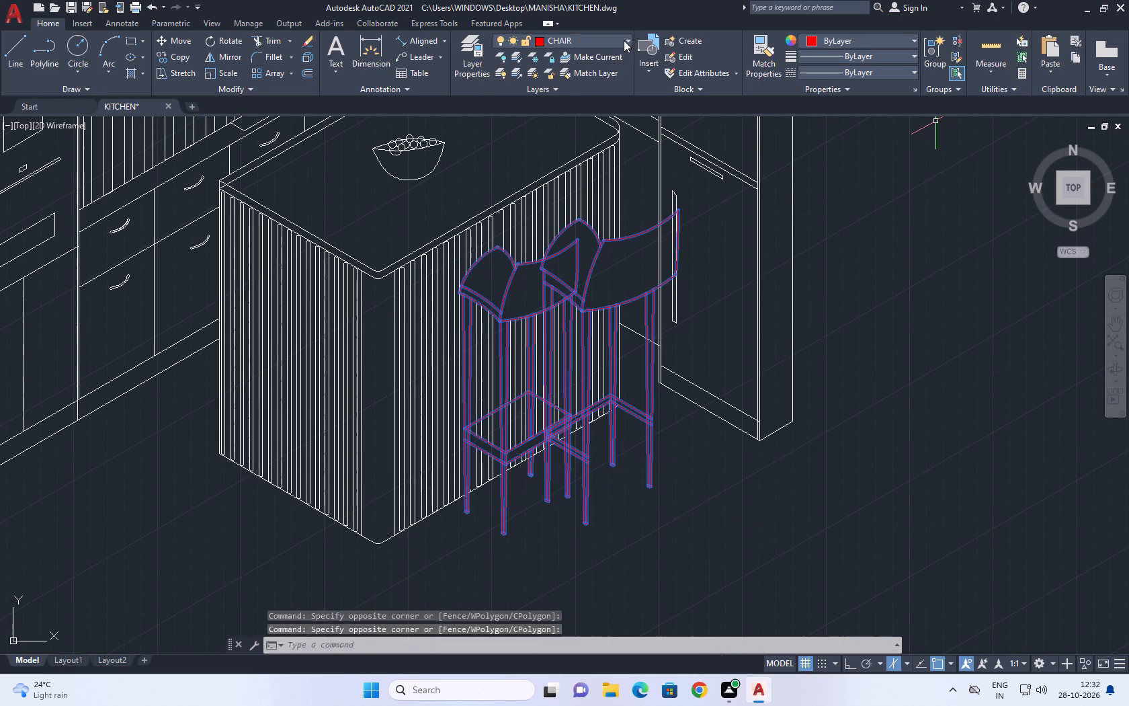
{"action": "left_click", "coordinate": [619, 42]}
{"action": "left_click", "coordinate": [548, 72]}
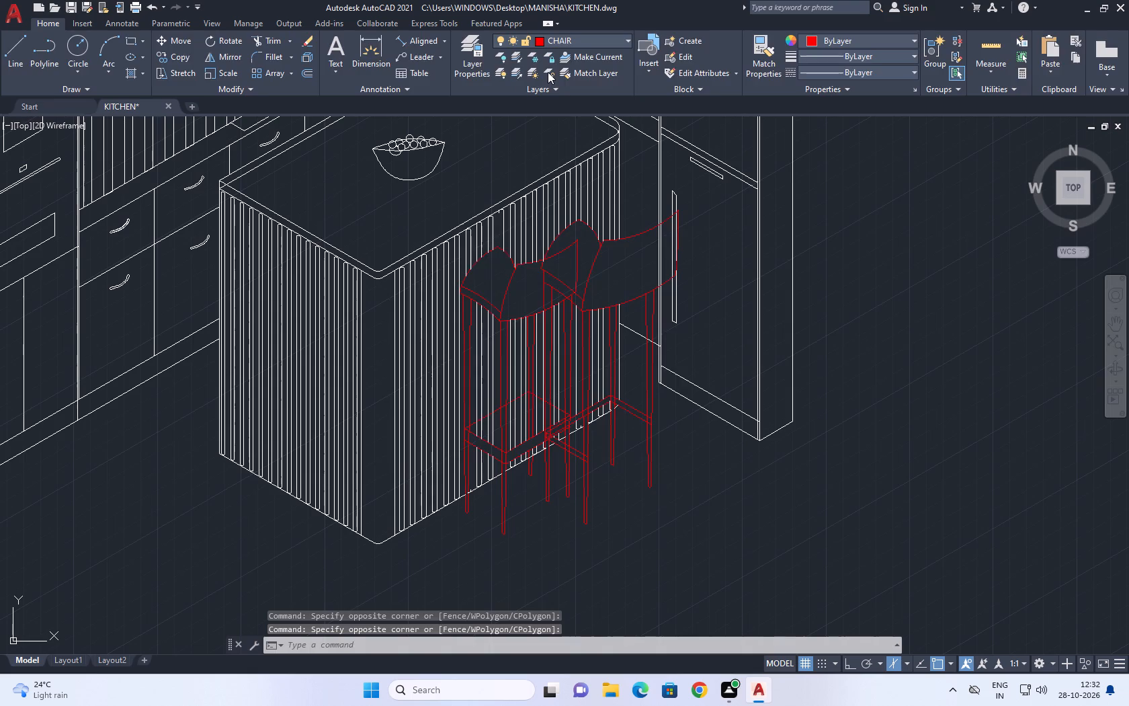
{"action": "left_click", "coordinate": [528, 375]}
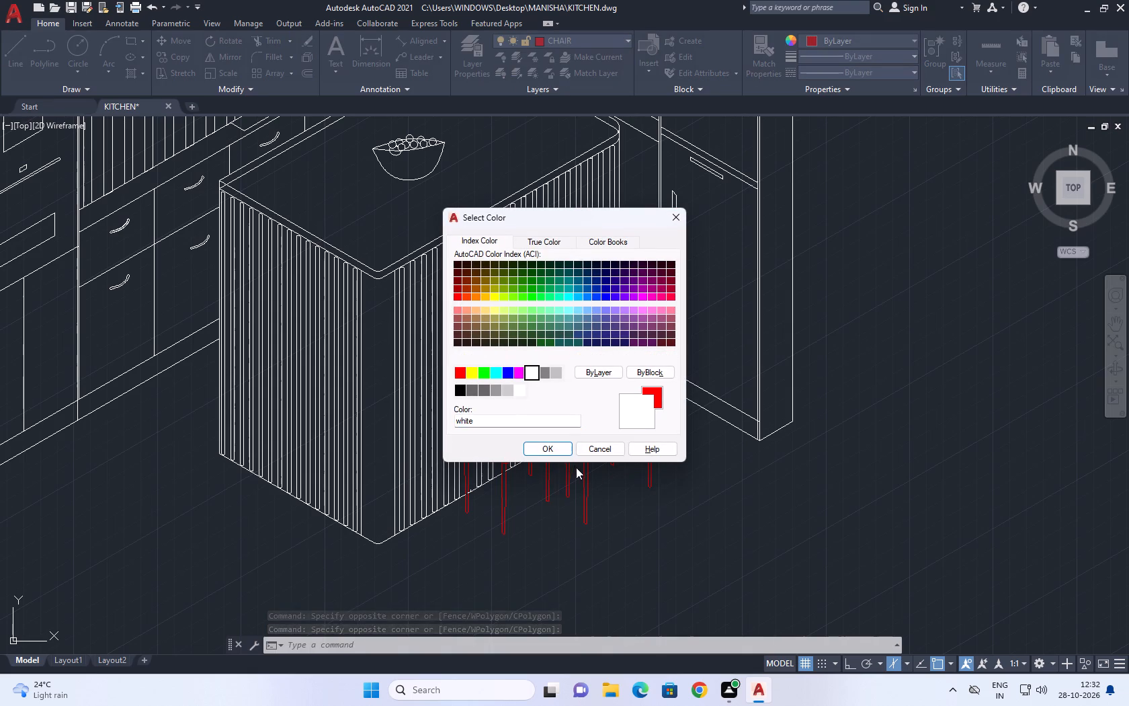
{"action": "left_click", "coordinate": [556, 449]}
{"action": "right_click_drag", "start_coordinate": [753, 303], "coordinate": [744, 292]}
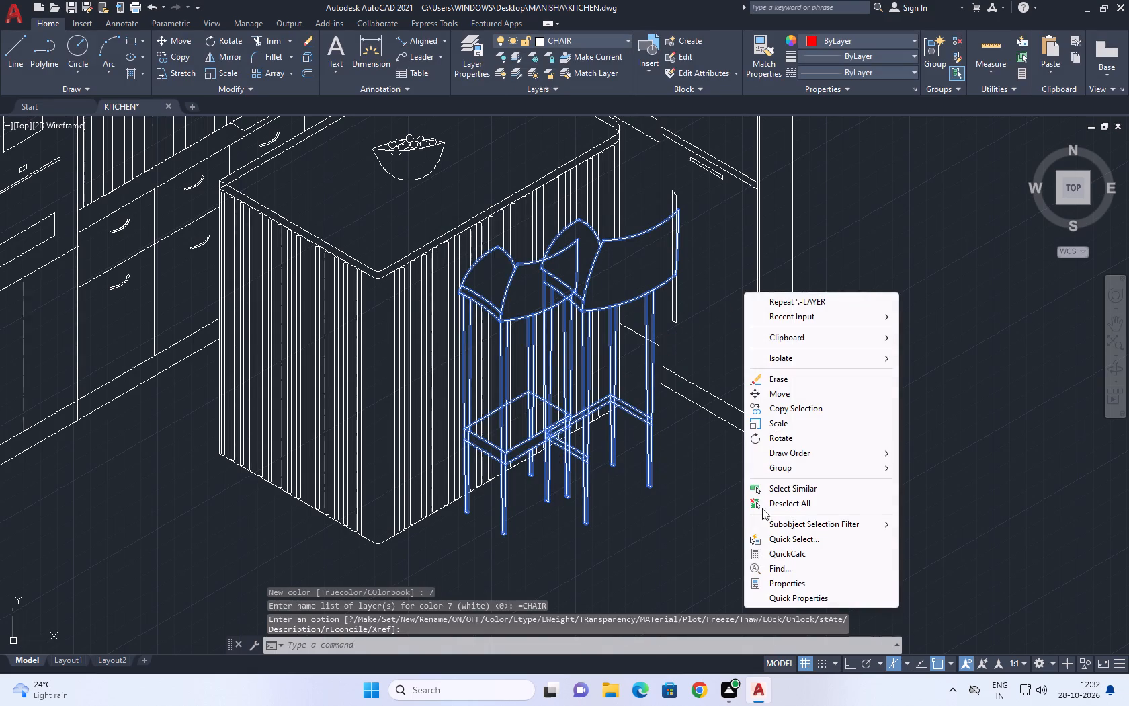
{"action": "left_click", "coordinate": [775, 506]}
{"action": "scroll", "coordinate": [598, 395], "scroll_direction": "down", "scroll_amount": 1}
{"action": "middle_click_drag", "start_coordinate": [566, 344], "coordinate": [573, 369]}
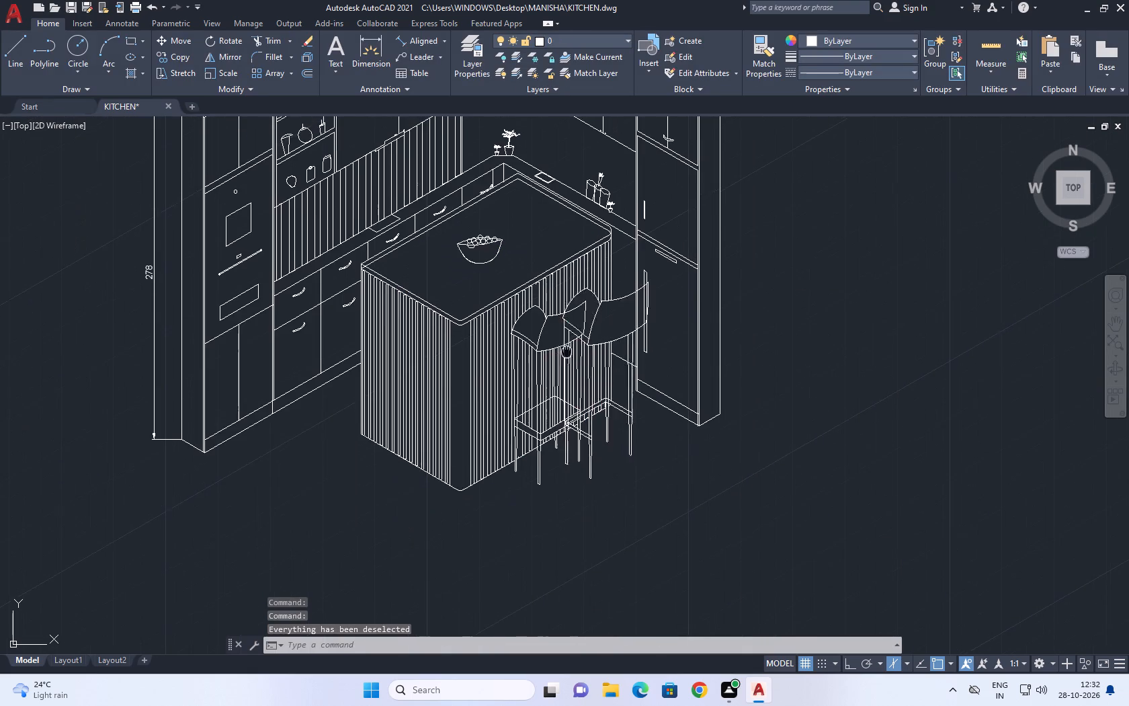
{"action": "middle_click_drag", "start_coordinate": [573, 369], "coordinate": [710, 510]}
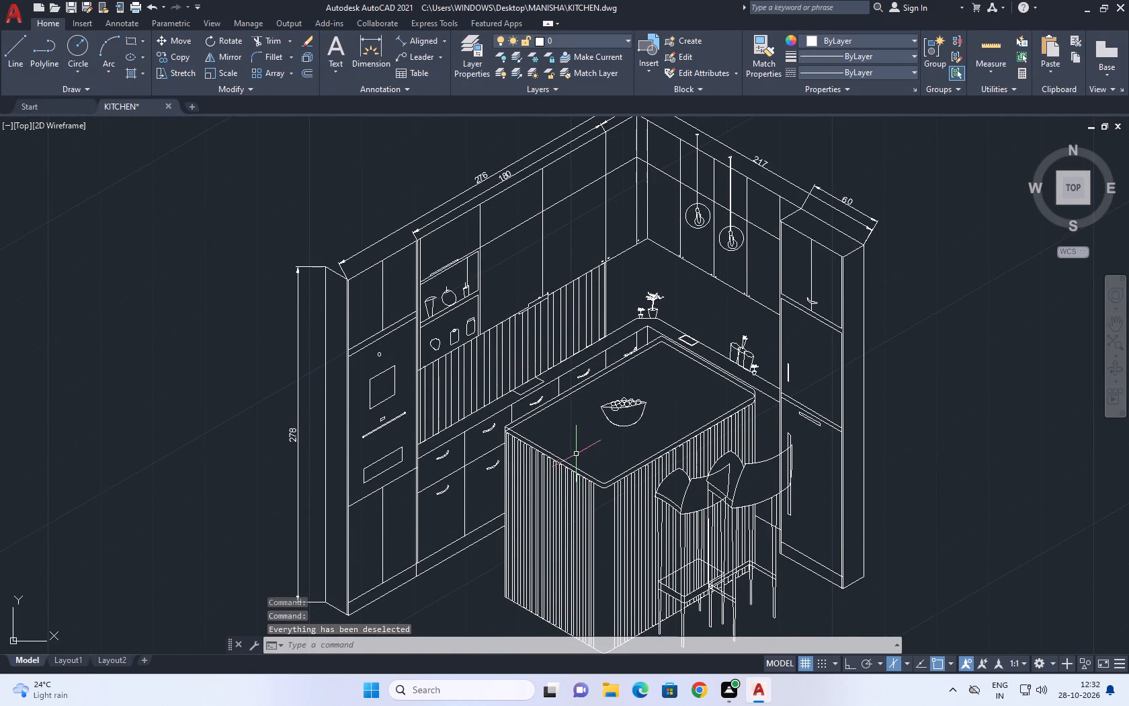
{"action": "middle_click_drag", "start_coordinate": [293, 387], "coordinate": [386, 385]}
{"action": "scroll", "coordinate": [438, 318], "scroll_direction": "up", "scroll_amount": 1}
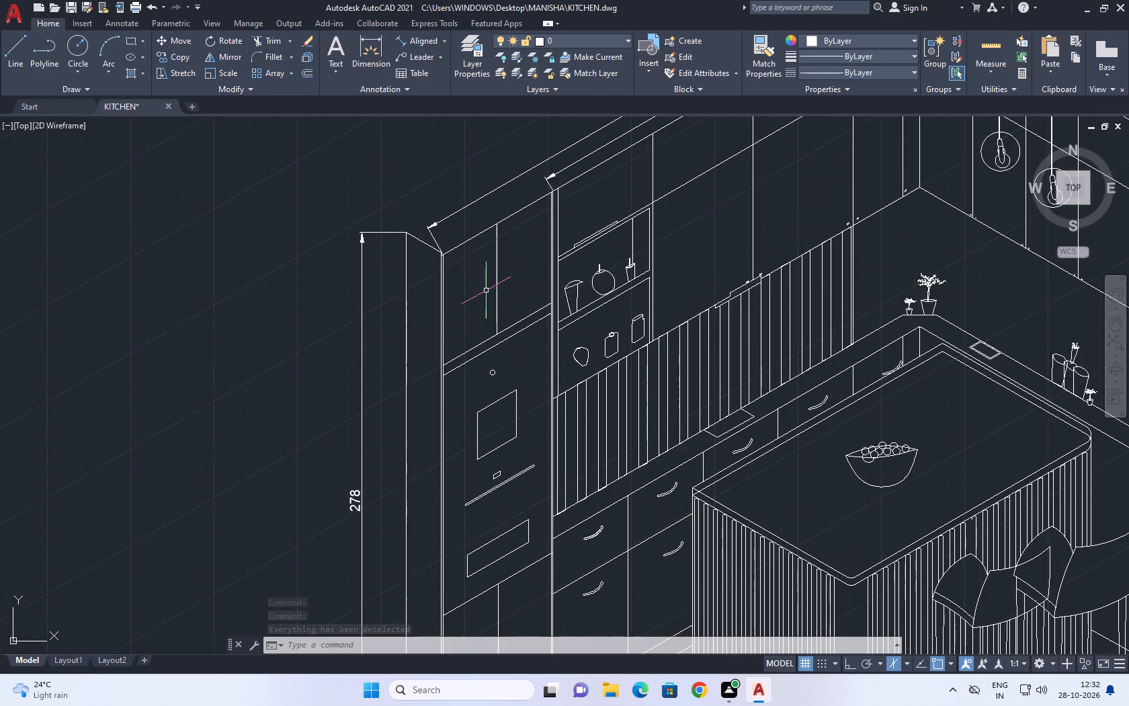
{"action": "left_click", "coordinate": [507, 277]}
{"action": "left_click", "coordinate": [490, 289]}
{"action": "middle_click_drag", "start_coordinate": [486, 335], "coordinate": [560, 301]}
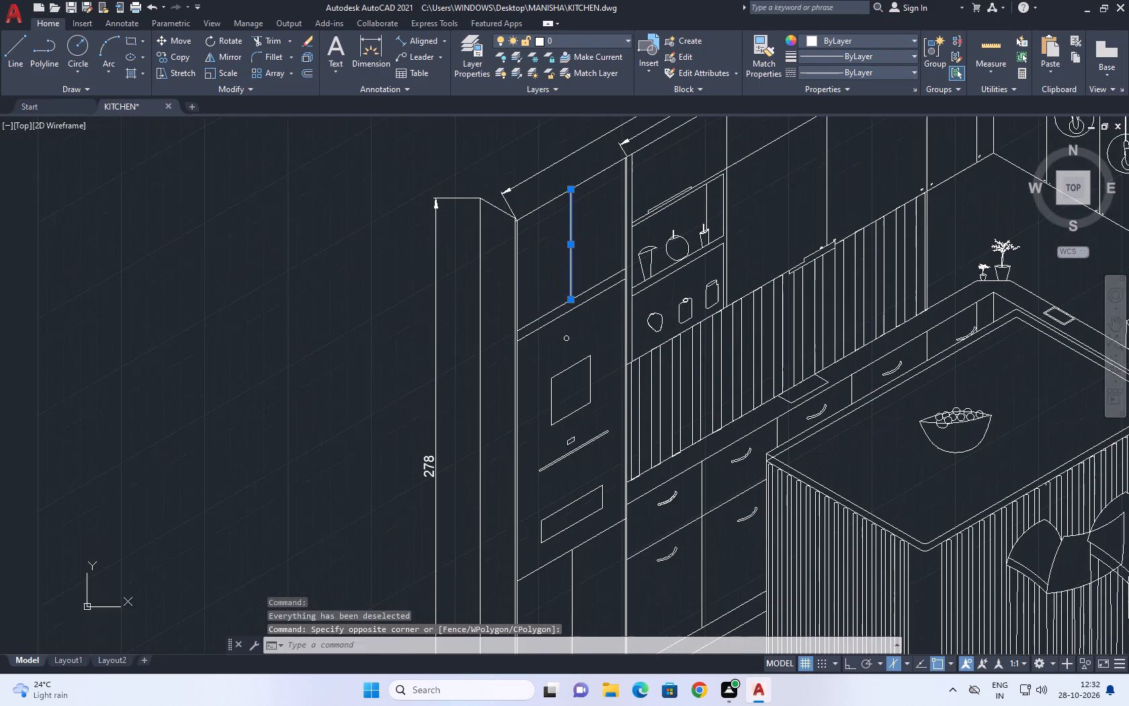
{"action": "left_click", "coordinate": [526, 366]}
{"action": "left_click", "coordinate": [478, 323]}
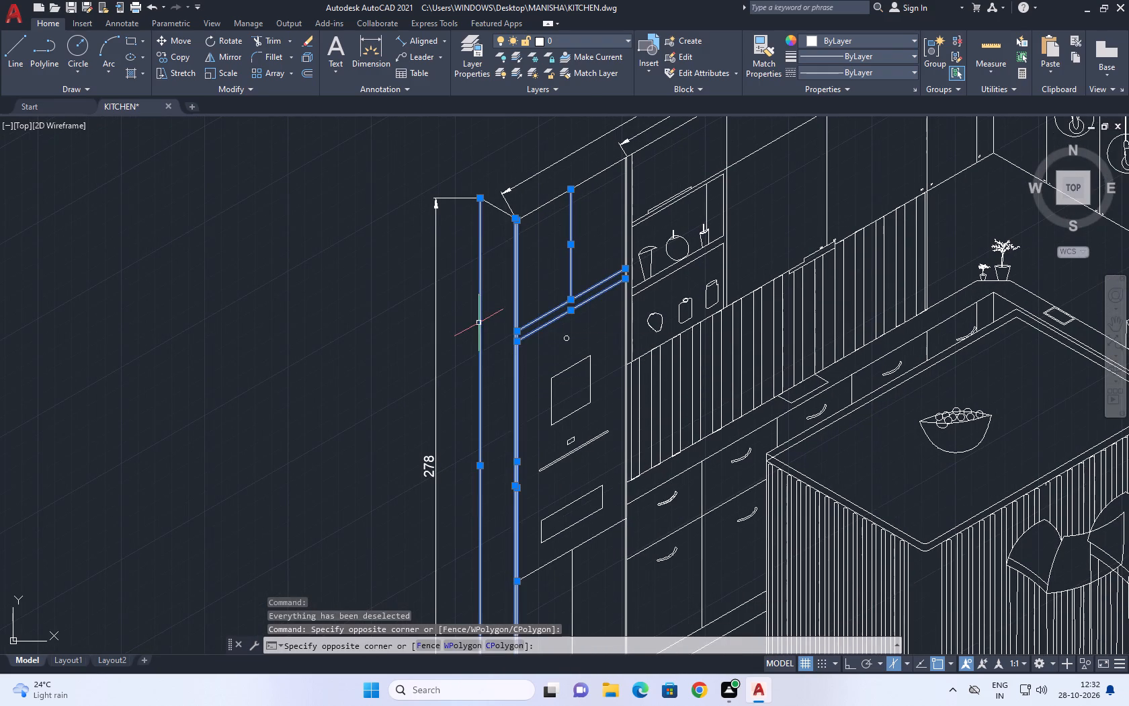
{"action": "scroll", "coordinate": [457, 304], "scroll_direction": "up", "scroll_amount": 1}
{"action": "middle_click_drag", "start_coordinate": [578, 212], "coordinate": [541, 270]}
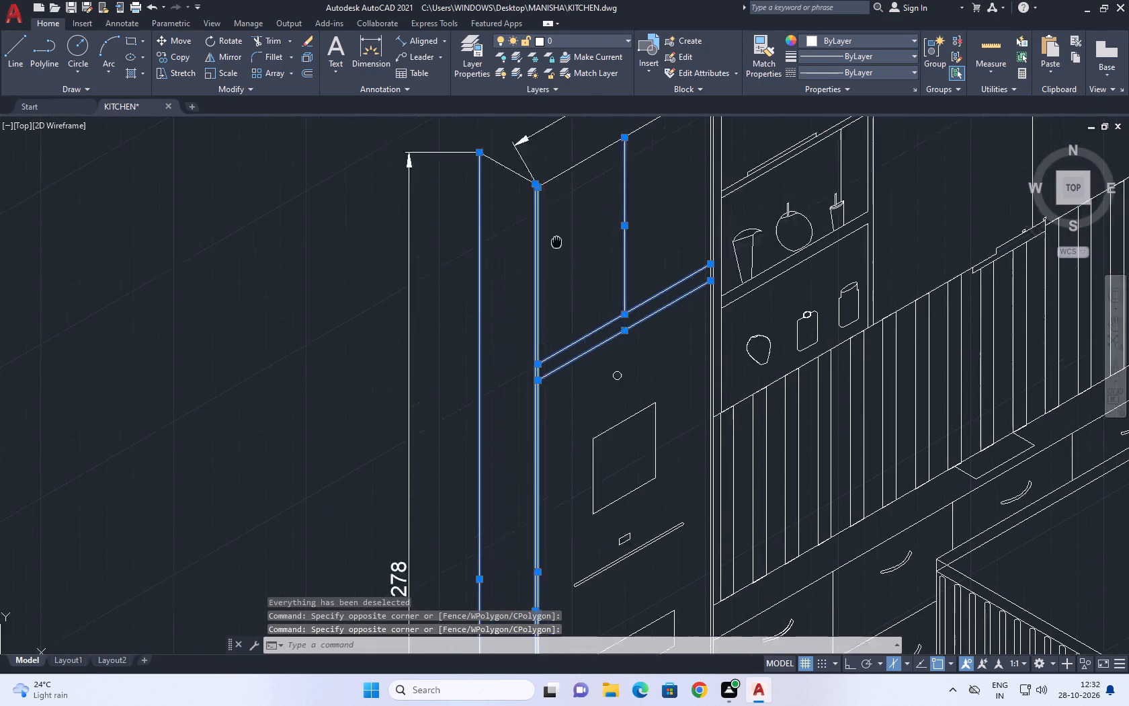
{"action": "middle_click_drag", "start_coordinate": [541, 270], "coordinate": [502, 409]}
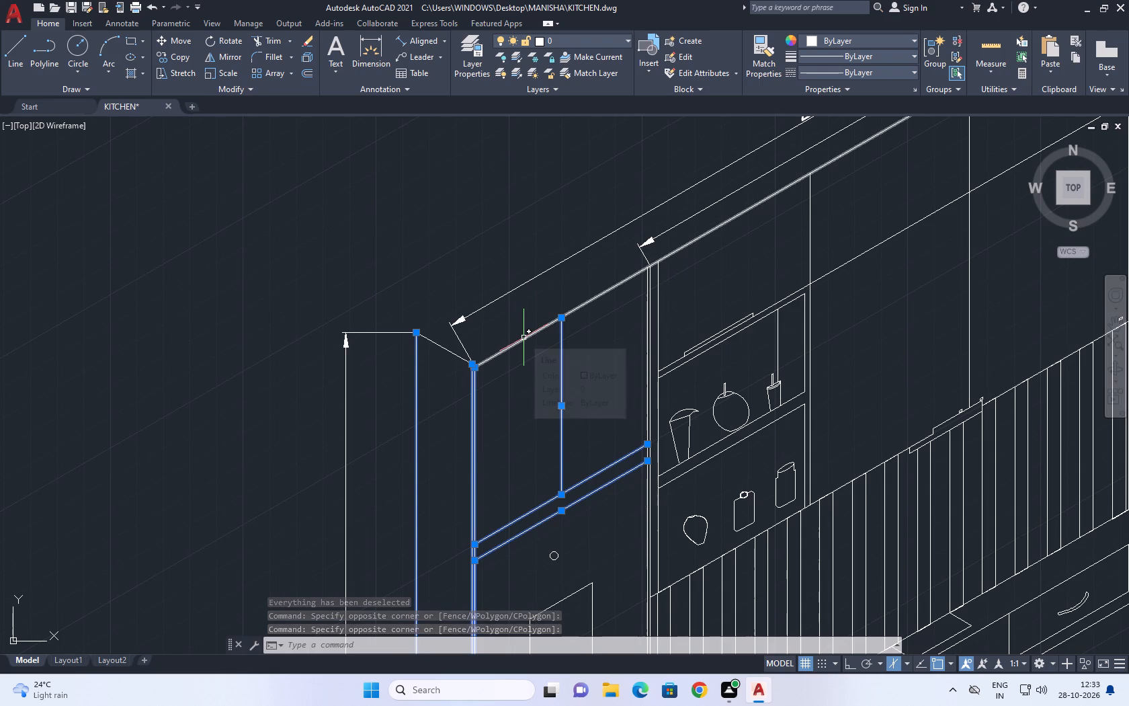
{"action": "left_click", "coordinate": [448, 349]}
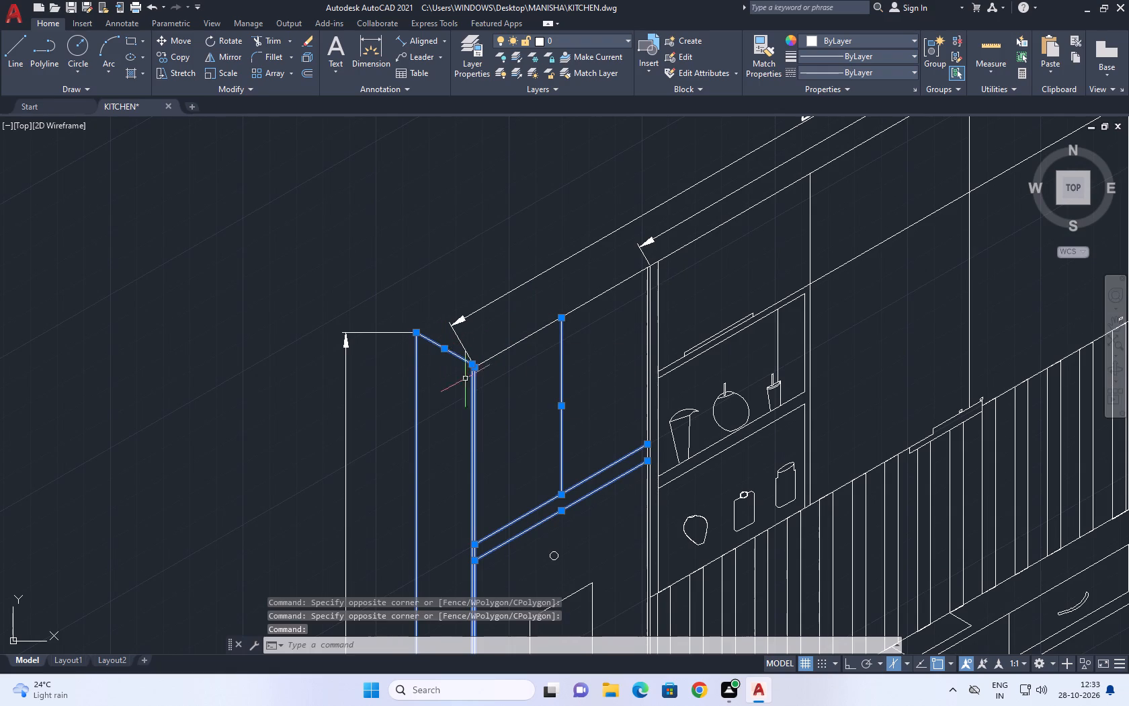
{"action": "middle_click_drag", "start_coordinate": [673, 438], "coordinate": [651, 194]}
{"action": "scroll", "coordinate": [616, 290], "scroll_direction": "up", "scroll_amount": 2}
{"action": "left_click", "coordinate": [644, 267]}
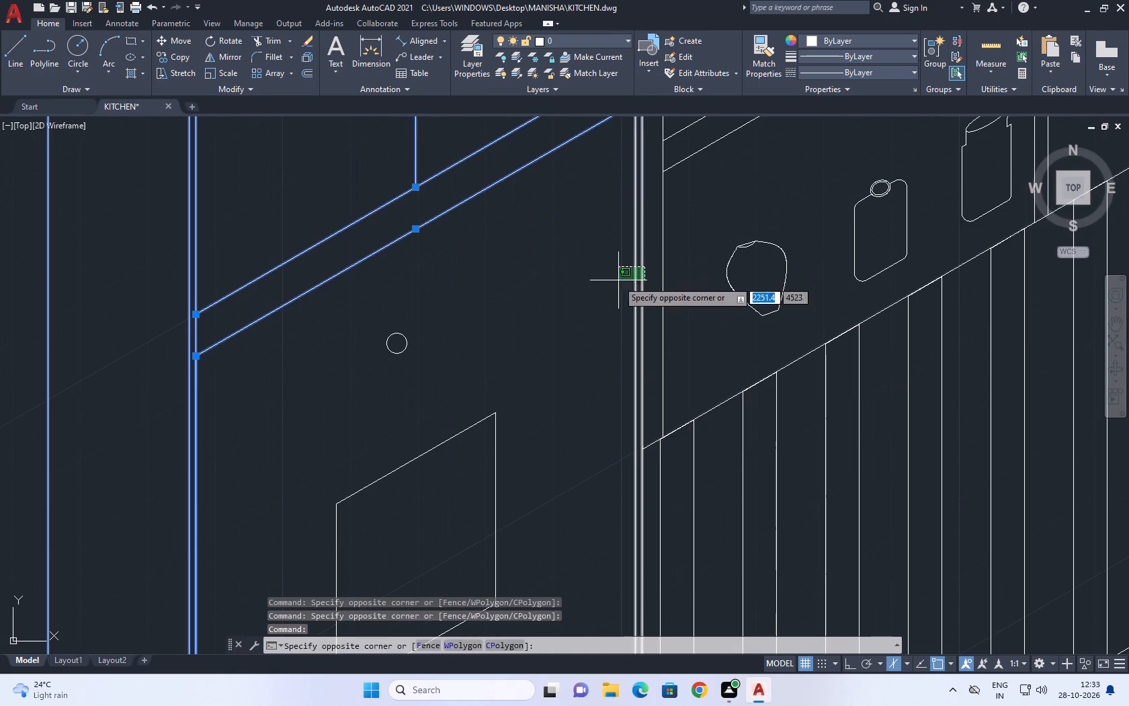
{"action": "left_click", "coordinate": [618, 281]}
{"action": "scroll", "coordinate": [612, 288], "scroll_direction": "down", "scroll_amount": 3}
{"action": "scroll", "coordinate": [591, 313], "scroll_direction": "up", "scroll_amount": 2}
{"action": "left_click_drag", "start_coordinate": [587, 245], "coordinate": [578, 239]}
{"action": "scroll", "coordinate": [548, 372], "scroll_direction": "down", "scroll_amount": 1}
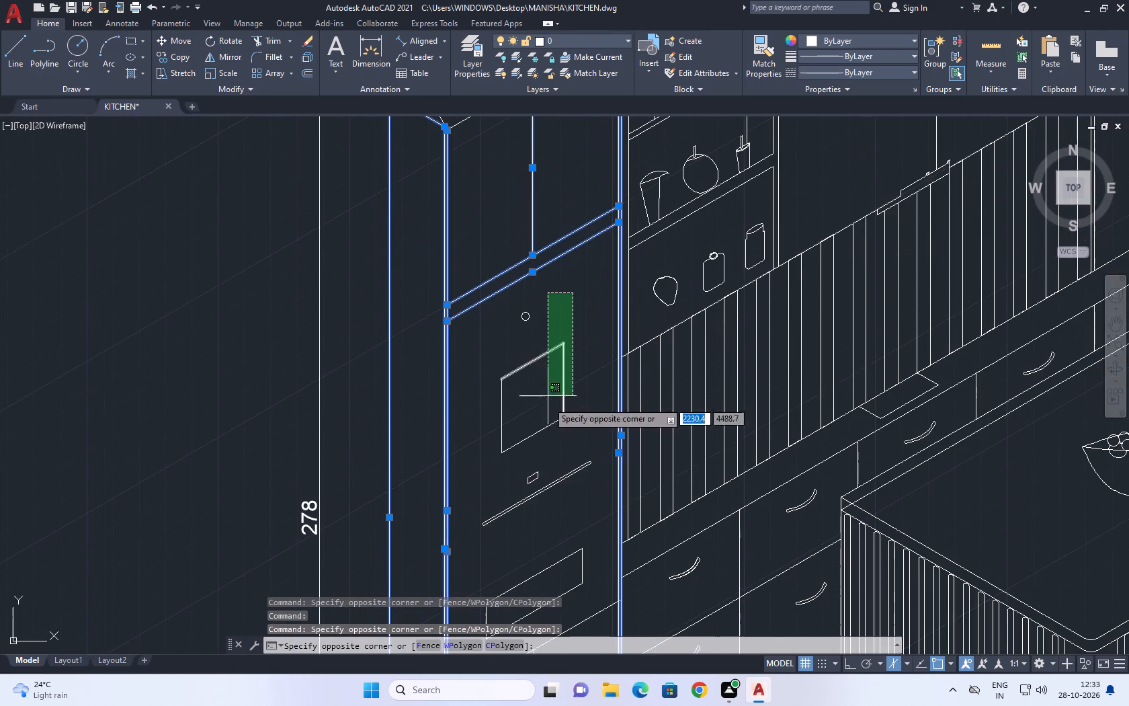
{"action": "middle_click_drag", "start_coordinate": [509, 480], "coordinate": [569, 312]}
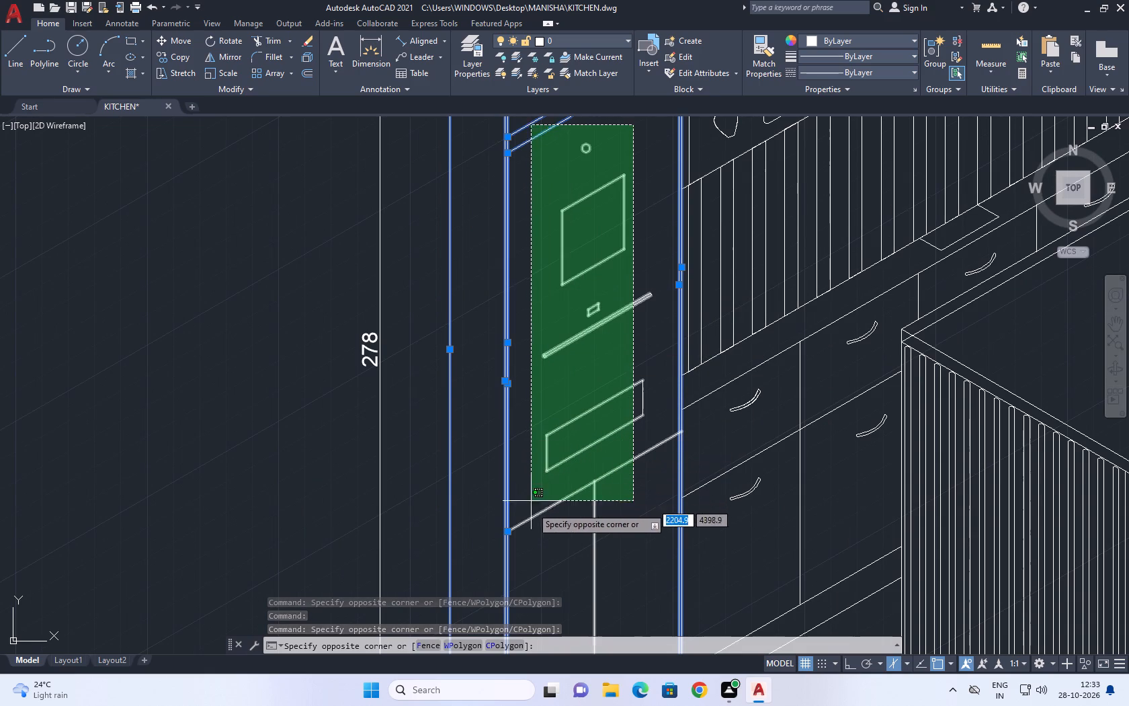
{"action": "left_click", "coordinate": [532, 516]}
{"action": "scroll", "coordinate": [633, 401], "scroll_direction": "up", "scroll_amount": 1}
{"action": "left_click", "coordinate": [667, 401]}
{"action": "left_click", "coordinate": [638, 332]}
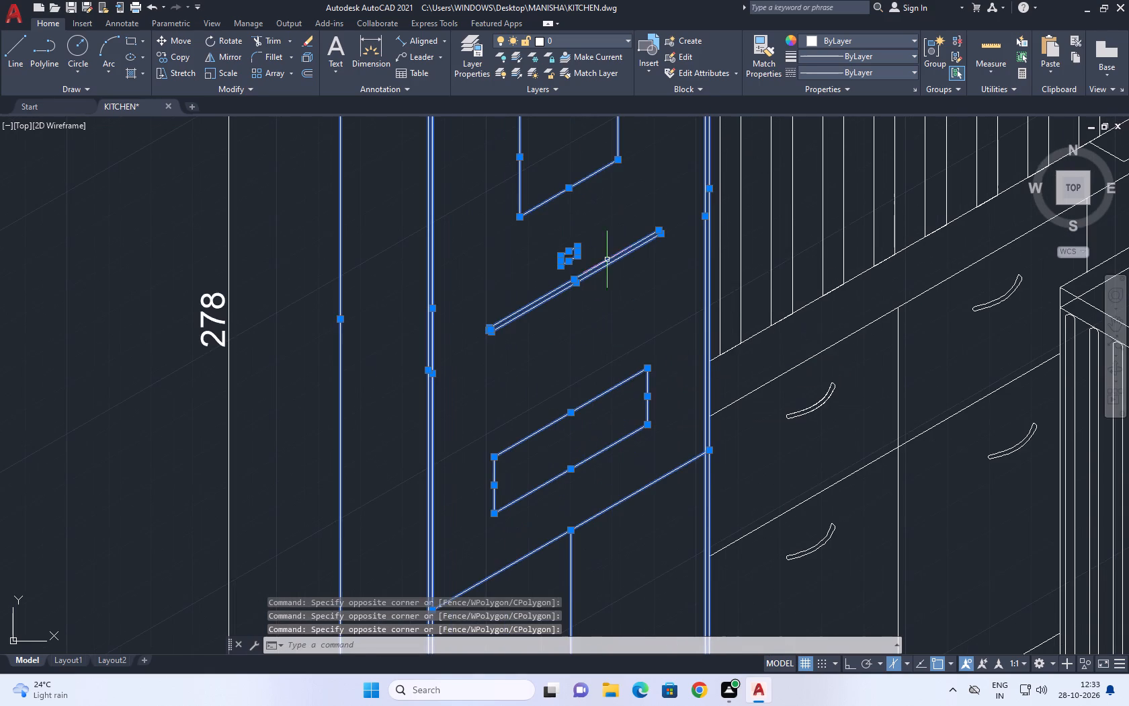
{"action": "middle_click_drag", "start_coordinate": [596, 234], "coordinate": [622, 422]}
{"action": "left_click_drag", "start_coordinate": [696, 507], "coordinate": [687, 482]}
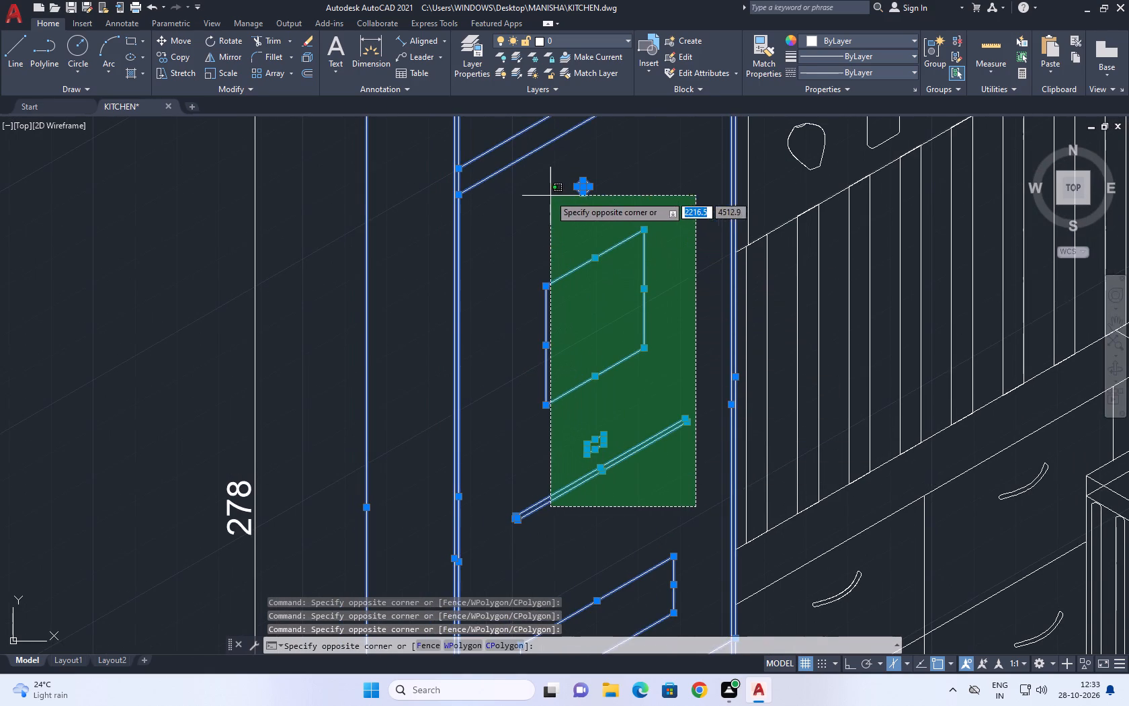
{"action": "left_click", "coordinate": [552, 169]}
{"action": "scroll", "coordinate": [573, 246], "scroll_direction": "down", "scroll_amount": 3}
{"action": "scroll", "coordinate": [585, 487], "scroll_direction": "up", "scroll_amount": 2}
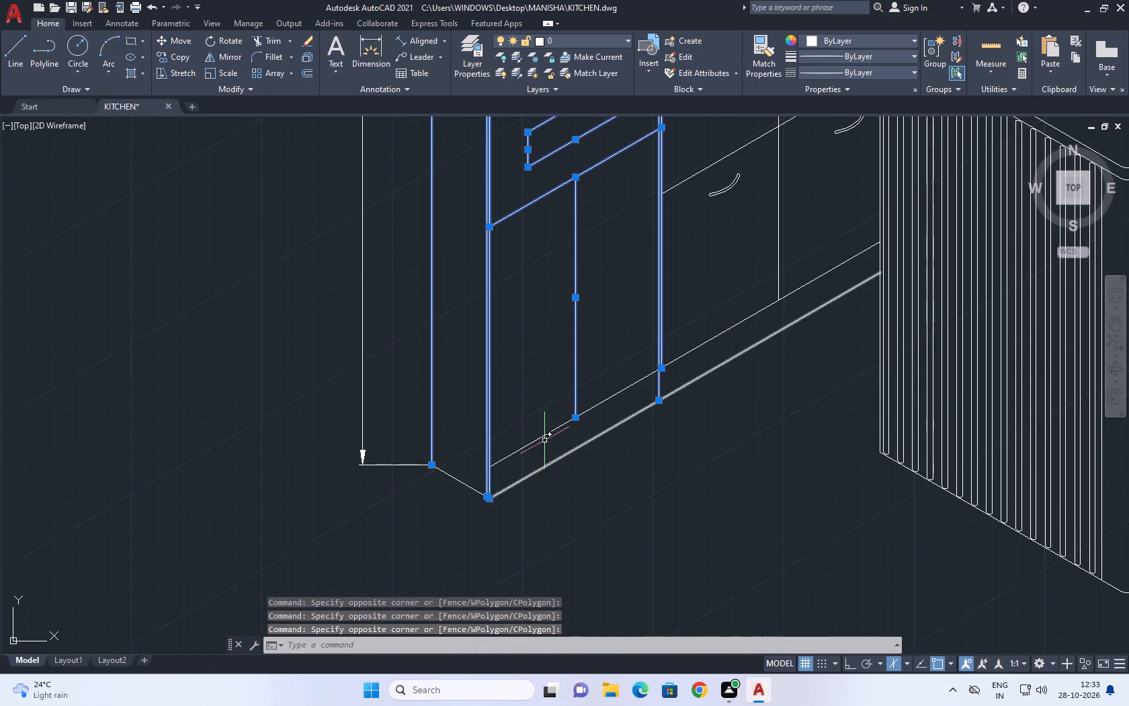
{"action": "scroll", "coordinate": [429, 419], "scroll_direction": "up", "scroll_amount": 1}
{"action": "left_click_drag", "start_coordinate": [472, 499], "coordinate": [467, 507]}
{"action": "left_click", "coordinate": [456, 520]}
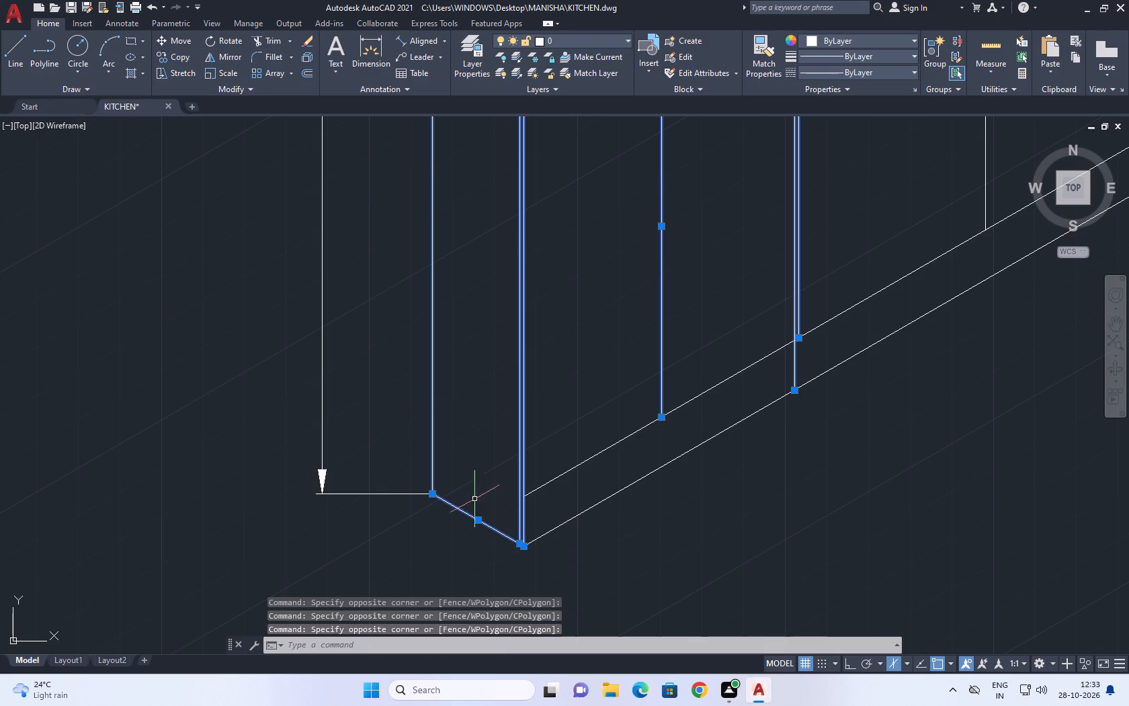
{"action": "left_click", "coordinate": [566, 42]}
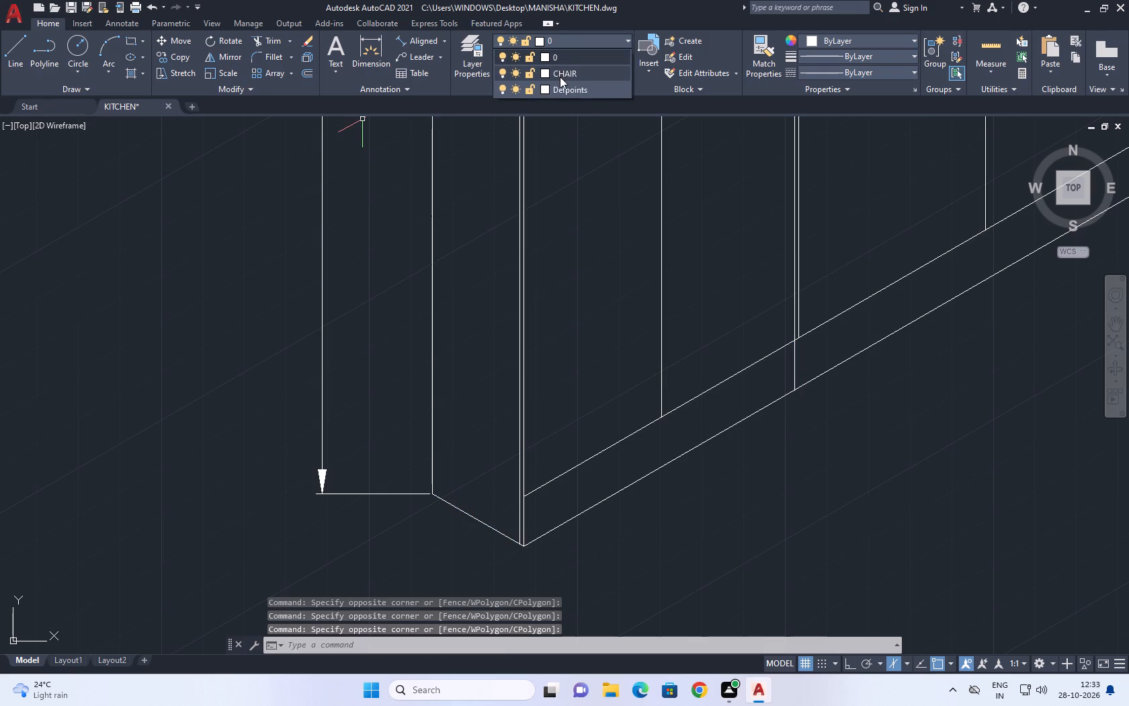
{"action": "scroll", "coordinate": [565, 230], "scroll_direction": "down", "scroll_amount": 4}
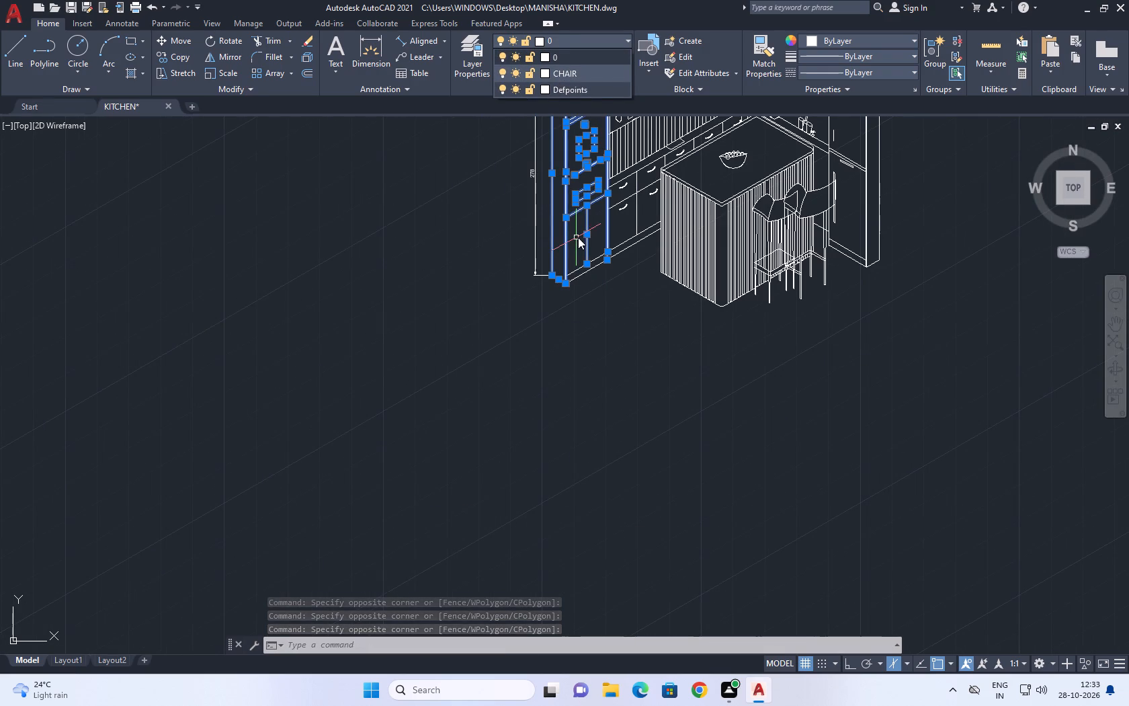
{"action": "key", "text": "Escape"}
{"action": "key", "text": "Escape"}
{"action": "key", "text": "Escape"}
Create two new layers named CUBOARD and TABLE.
{"action": "left_click", "coordinate": [480, 71]}
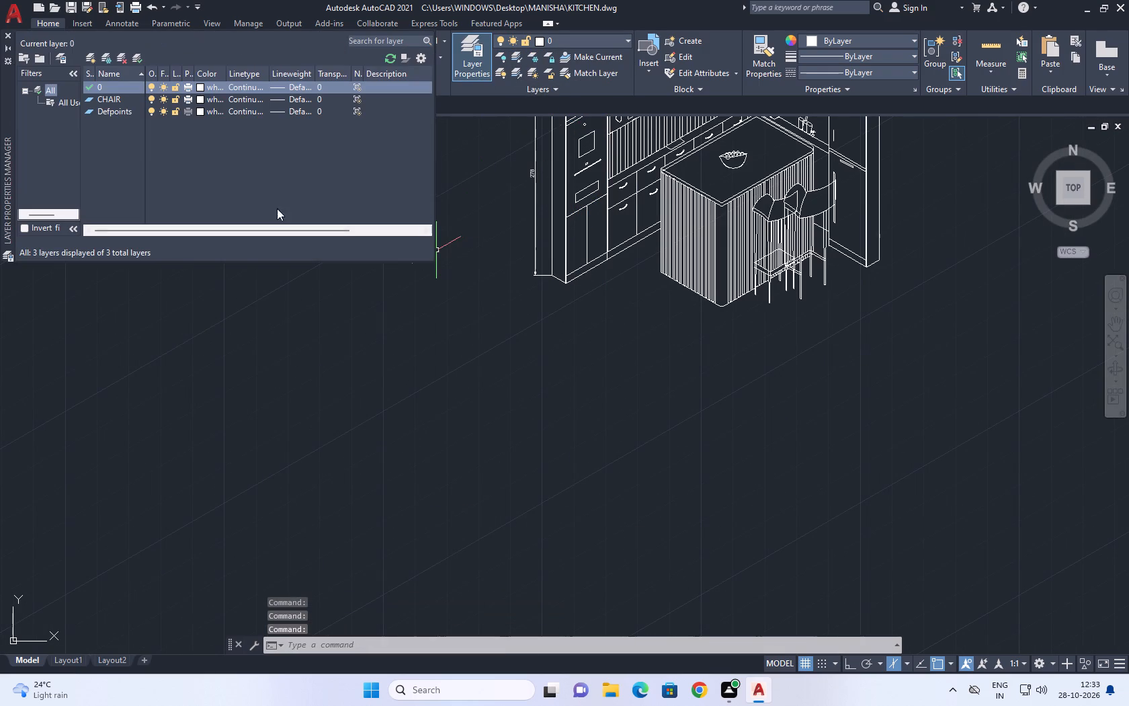
{"action": "left_click", "coordinate": [87, 59]}
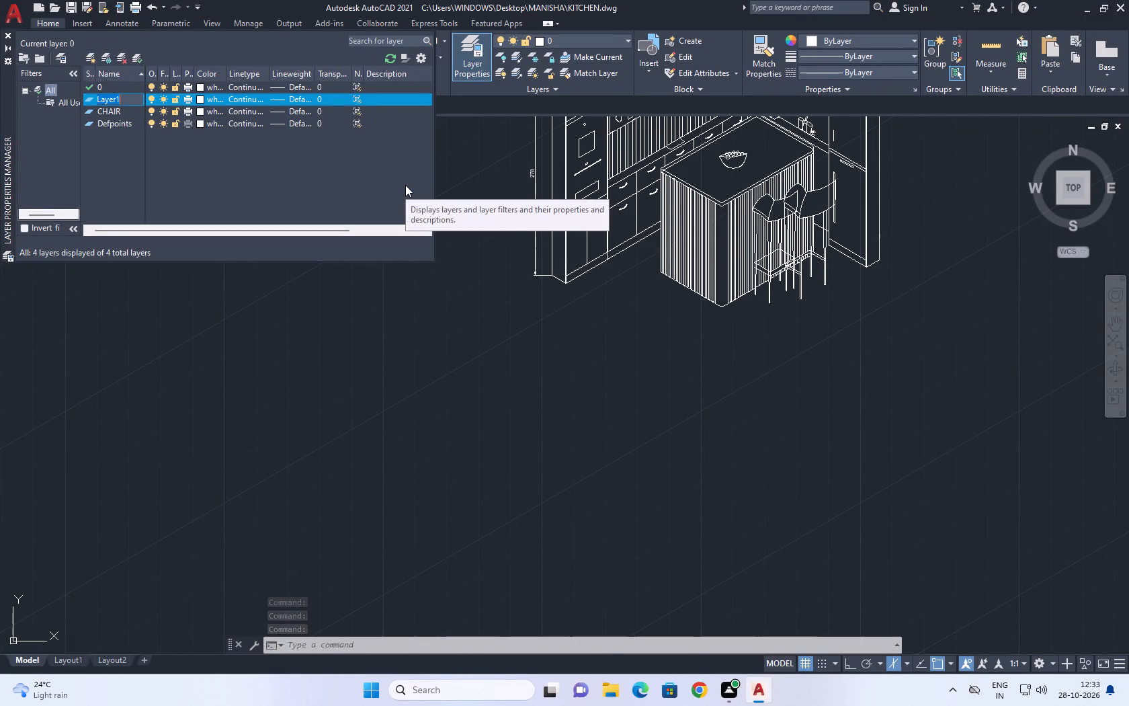
{"action": "type", "text": "CUB"}
{"action": "type", "text": "OARD"}
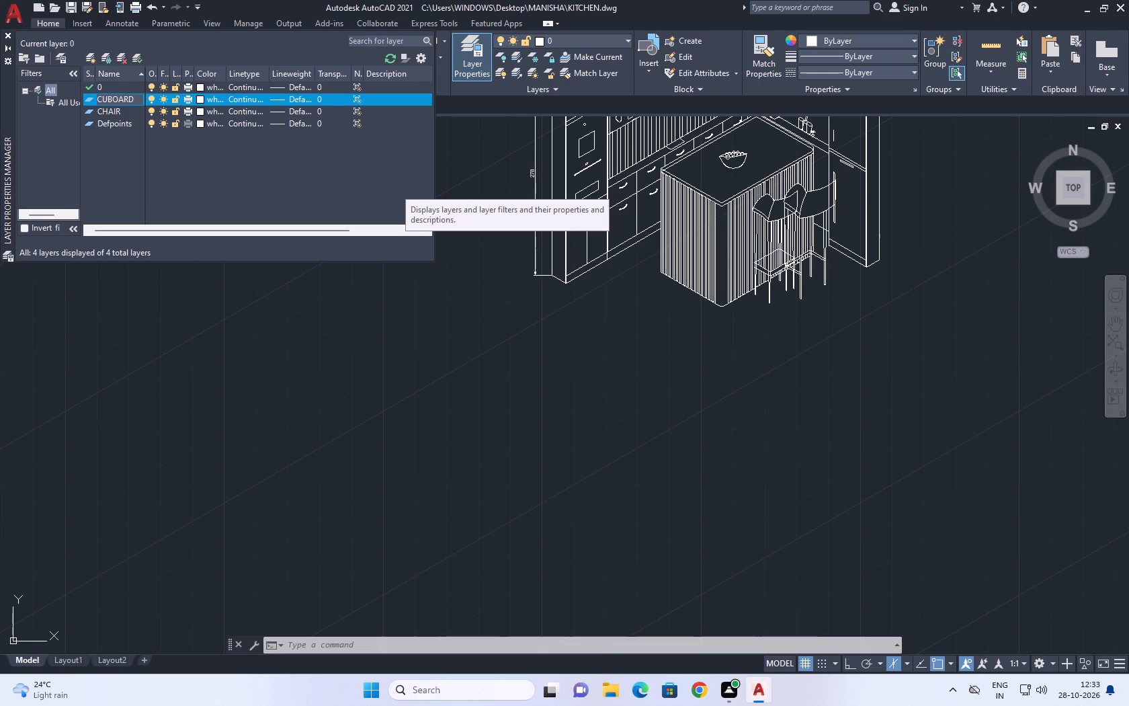
{"action": "left_click", "coordinate": [91, 56]}
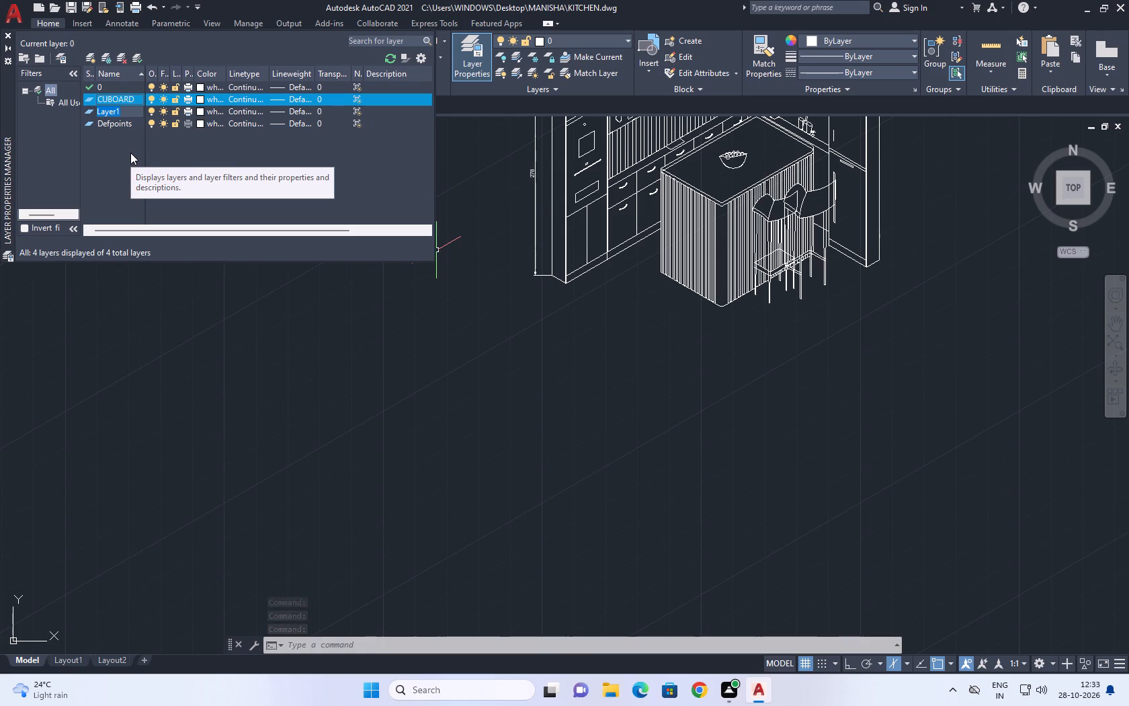
{"action": "key", "text": "t"}
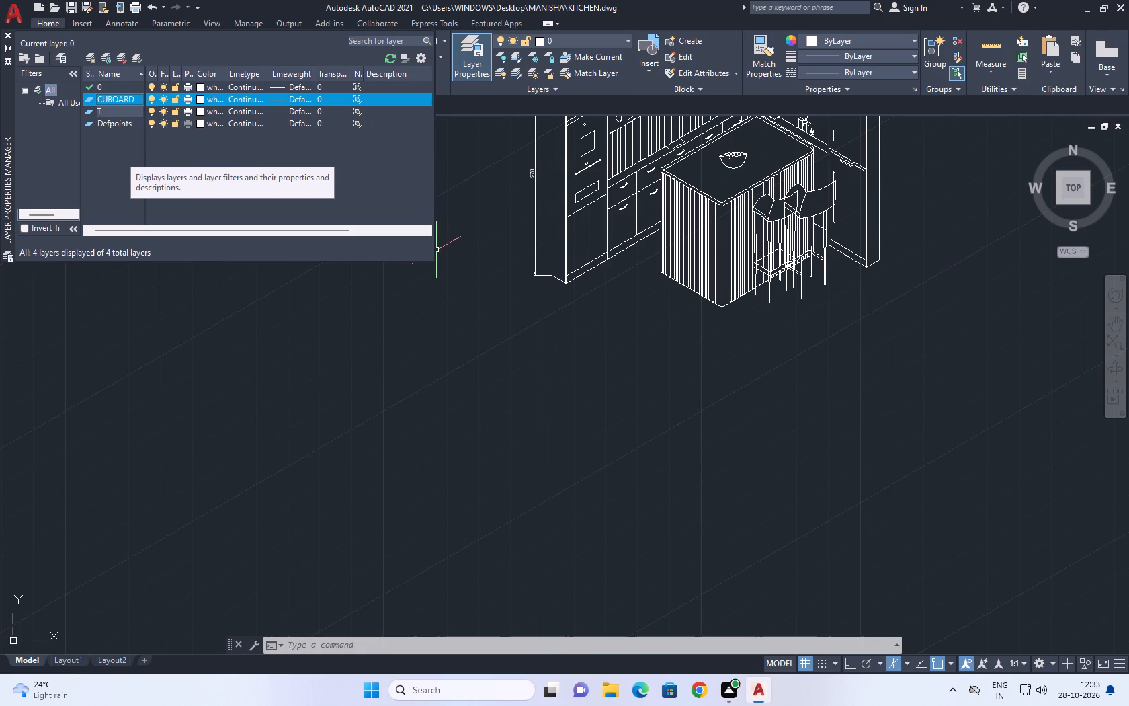
{"action": "type", "text": "ABLE"}
Create another new layer and name it TREES.
{"action": "left_click", "coordinate": [91, 58]}
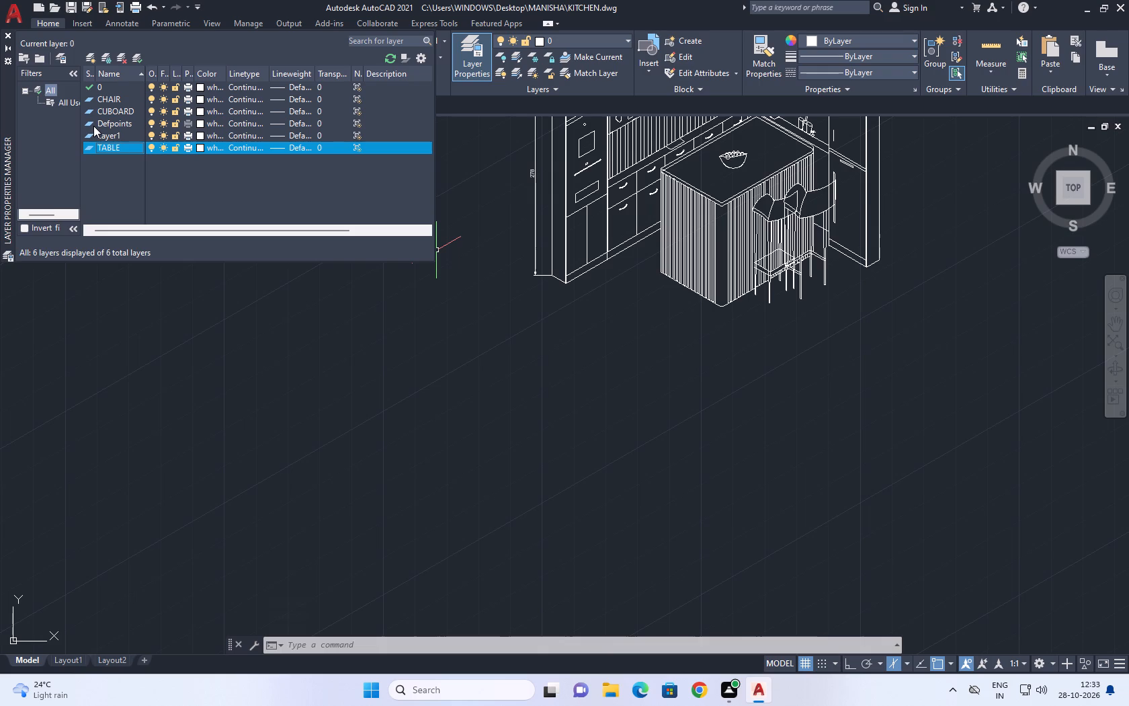
{"action": "type", "text": "TREES"}
{"action": "left_click", "coordinate": [128, 140]}
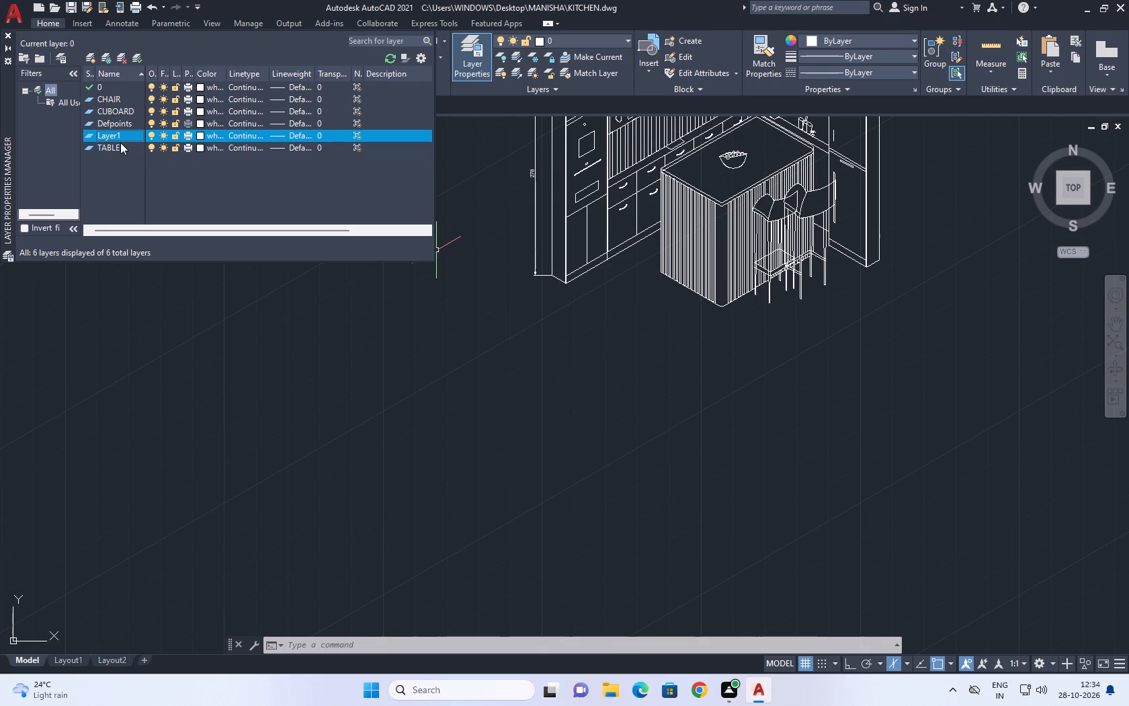
{"action": "scroll", "coordinate": [122, 137], "scroll_direction": "up", "scroll_amount": 1}
{"action": "left_click", "coordinate": [122, 137]}
{"action": "left_click", "coordinate": [124, 136]}
{"action": "key", "text": "BackSpace"}
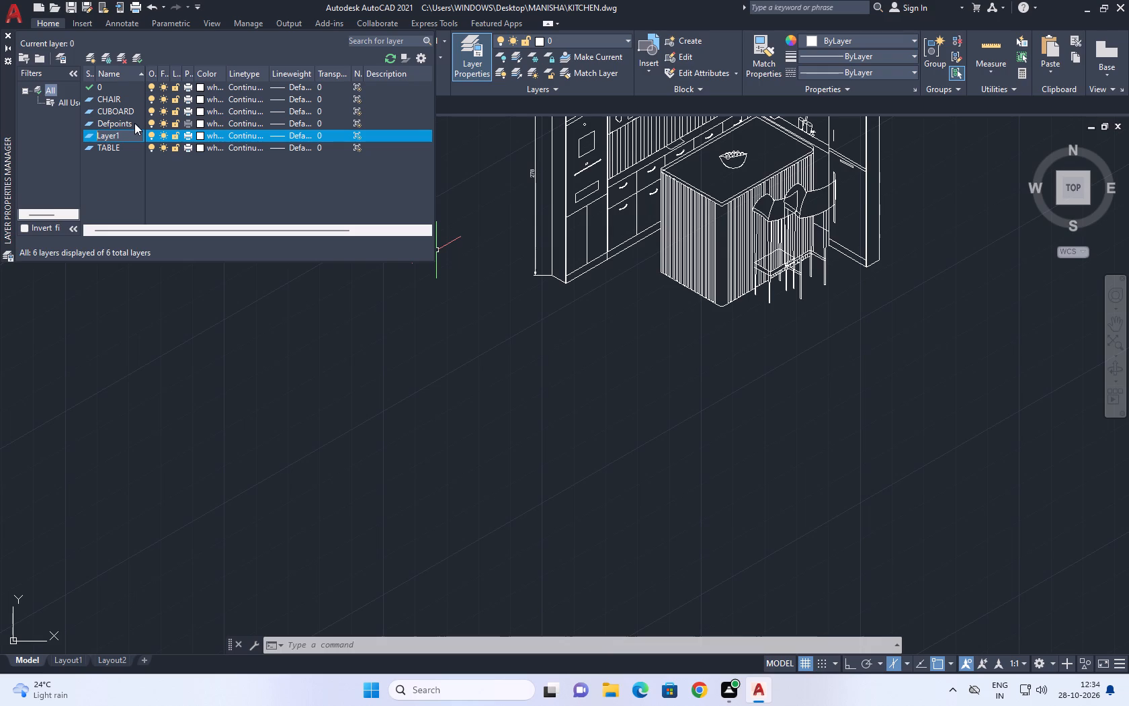
{"action": "double_click", "coordinate": [128, 137]}
{"action": "type", "text": "TREES"}
Create another new layer named WARDROBE.
{"action": "left_click", "coordinate": [88, 57]}
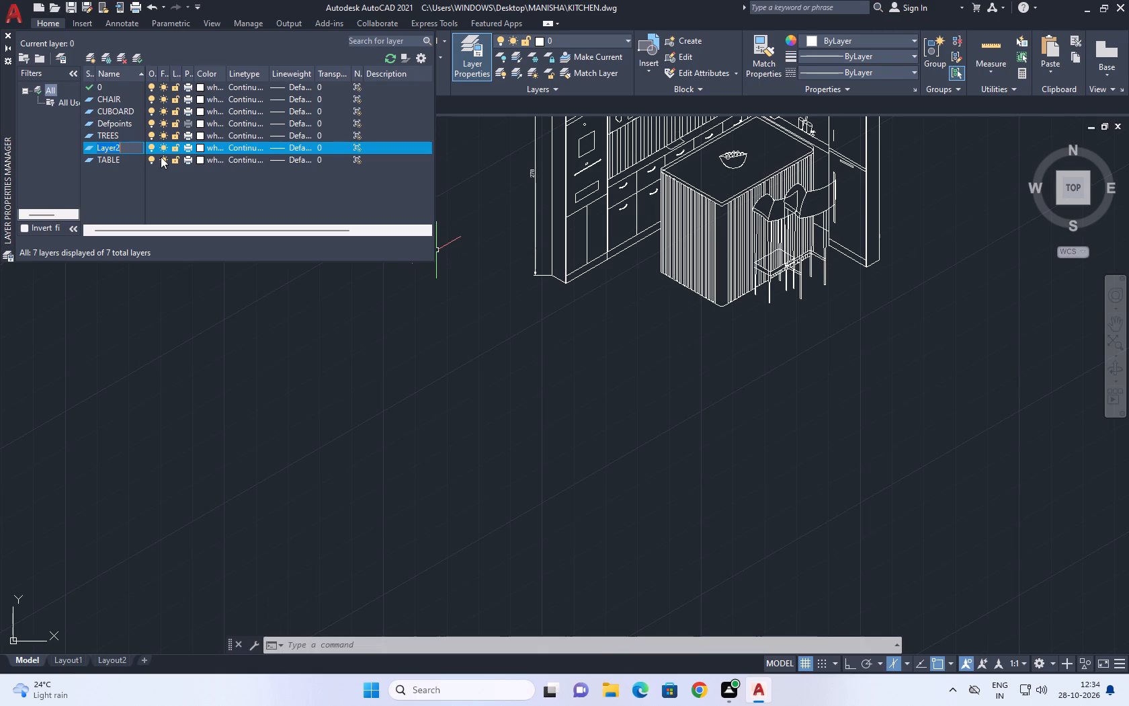
{"action": "type", "text": "WARDRO"}
{"action": "type", "text": "BE"}
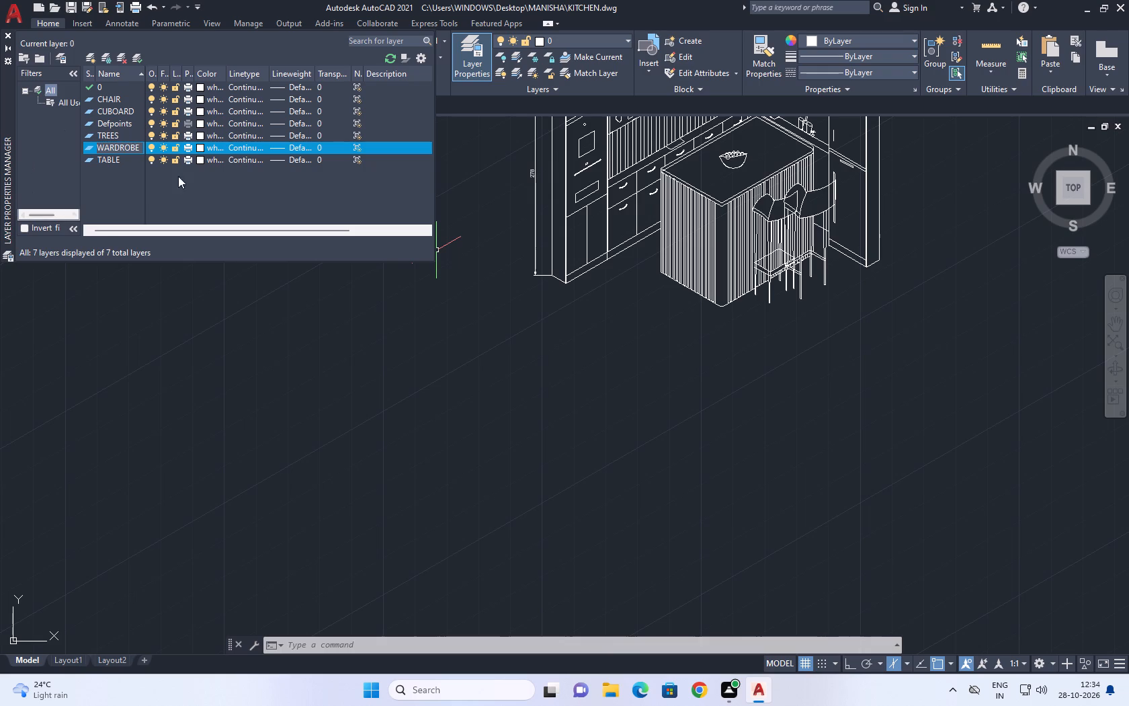
Set the colour of the WARDROBE and TABLE layers to index colour 30 (orange).
{"action": "left_click", "coordinate": [192, 150]}
{"action": "left_click", "coordinate": [200, 149]}
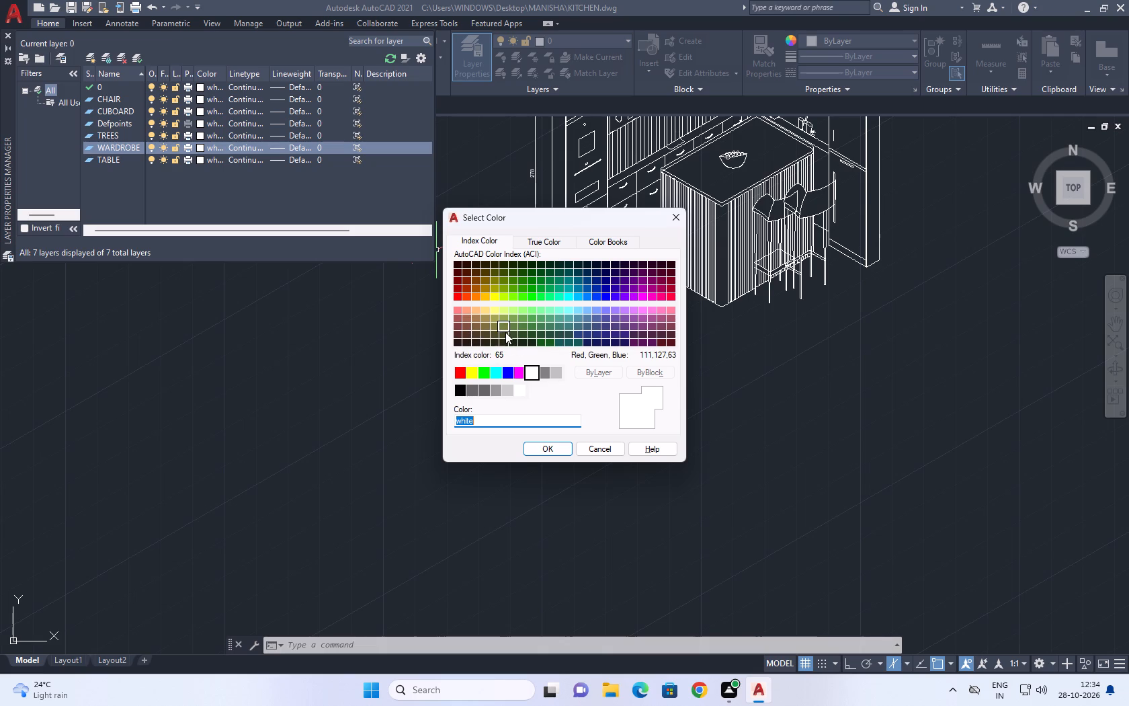
{"action": "middle_click_drag", "start_coordinate": [510, 336], "coordinate": [518, 341]}
{"action": "left_click", "coordinate": [465, 318]}
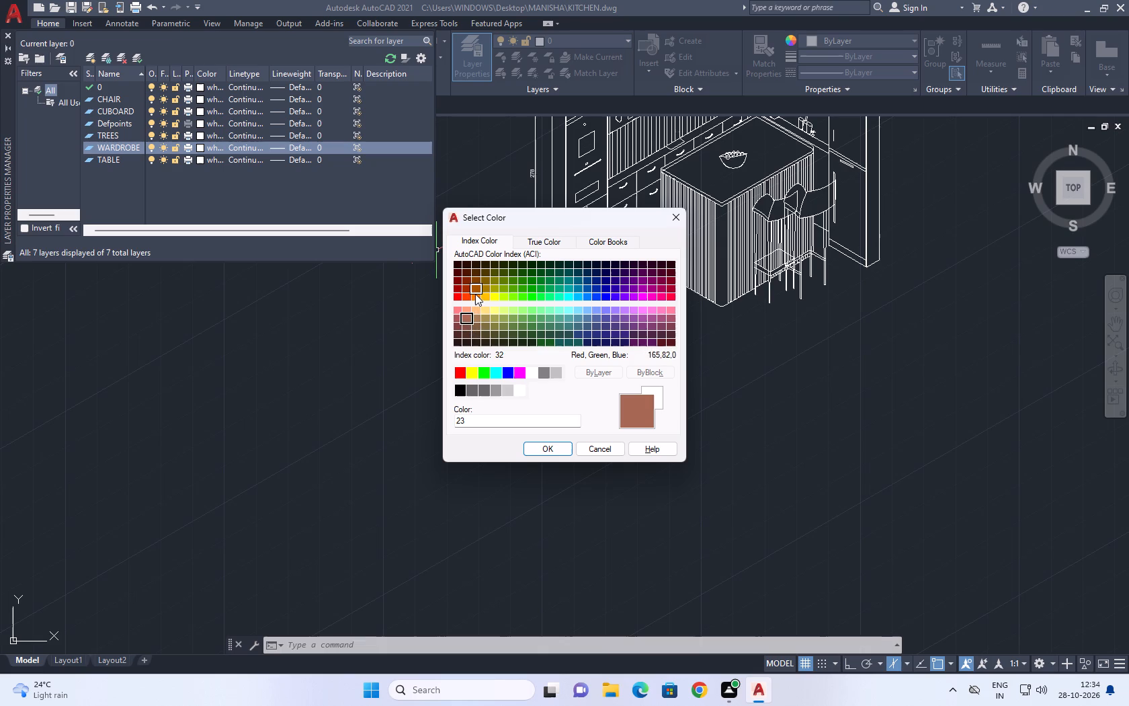
{"action": "left_click", "coordinate": [474, 307]}
{"action": "left_click", "coordinate": [466, 311]}
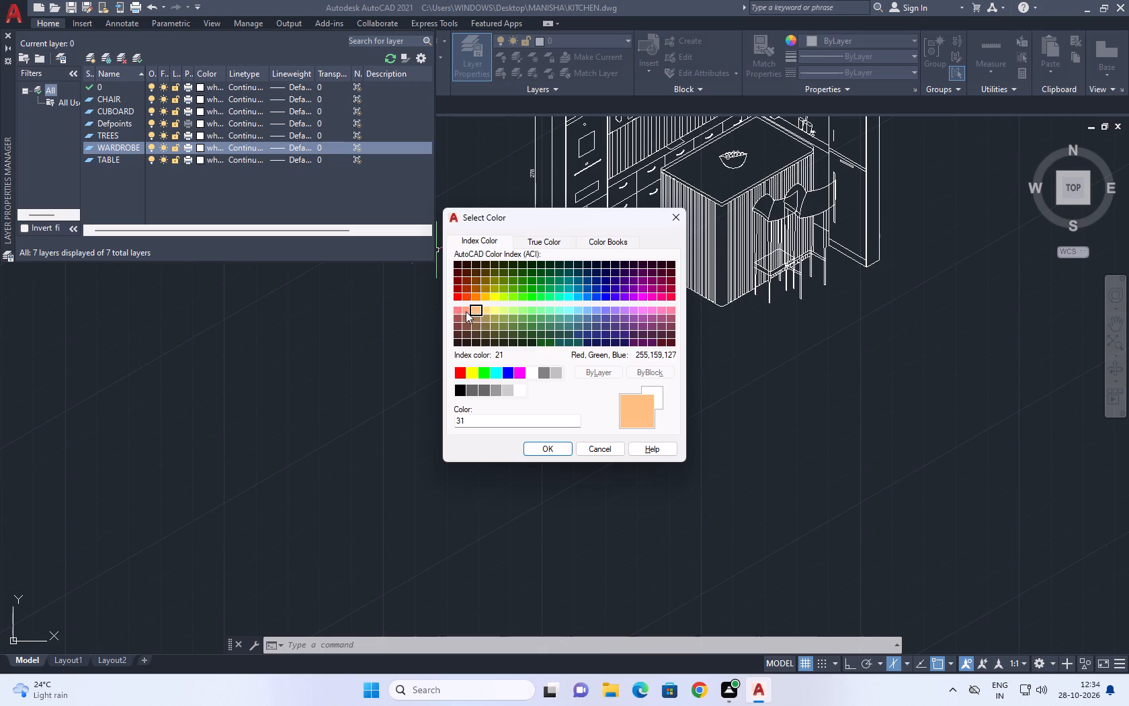
{"action": "left_click", "coordinate": [485, 298]}
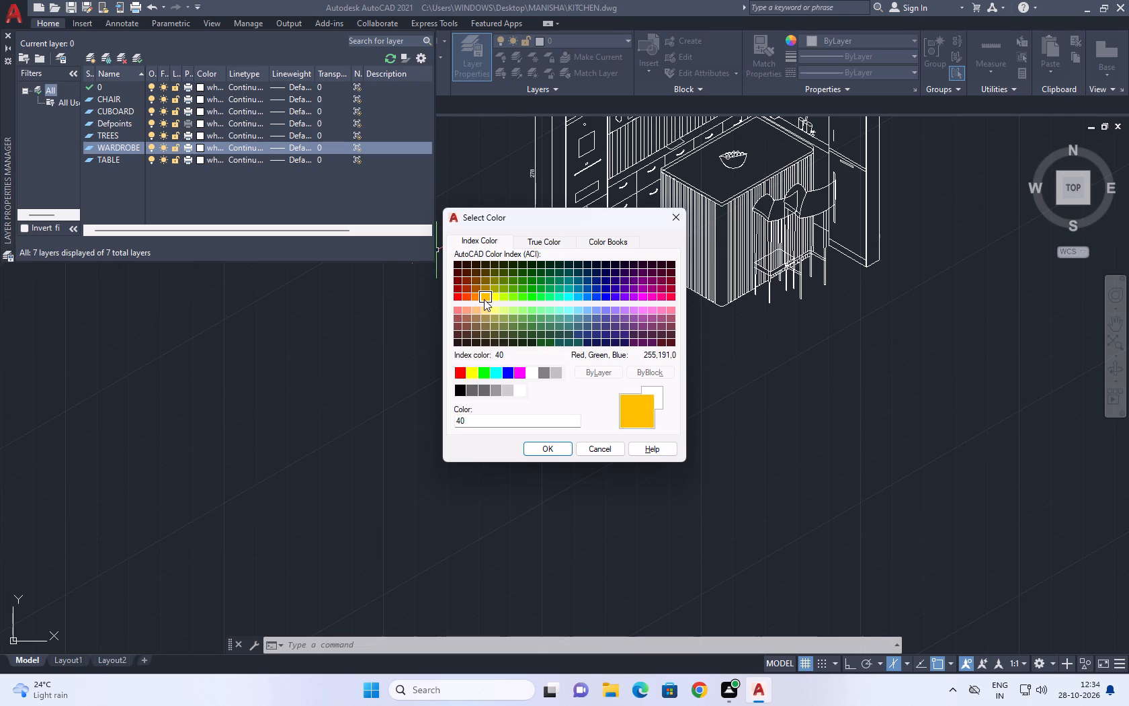
{"action": "left_click", "coordinate": [477, 299]}
{"action": "left_click", "coordinate": [550, 453]}
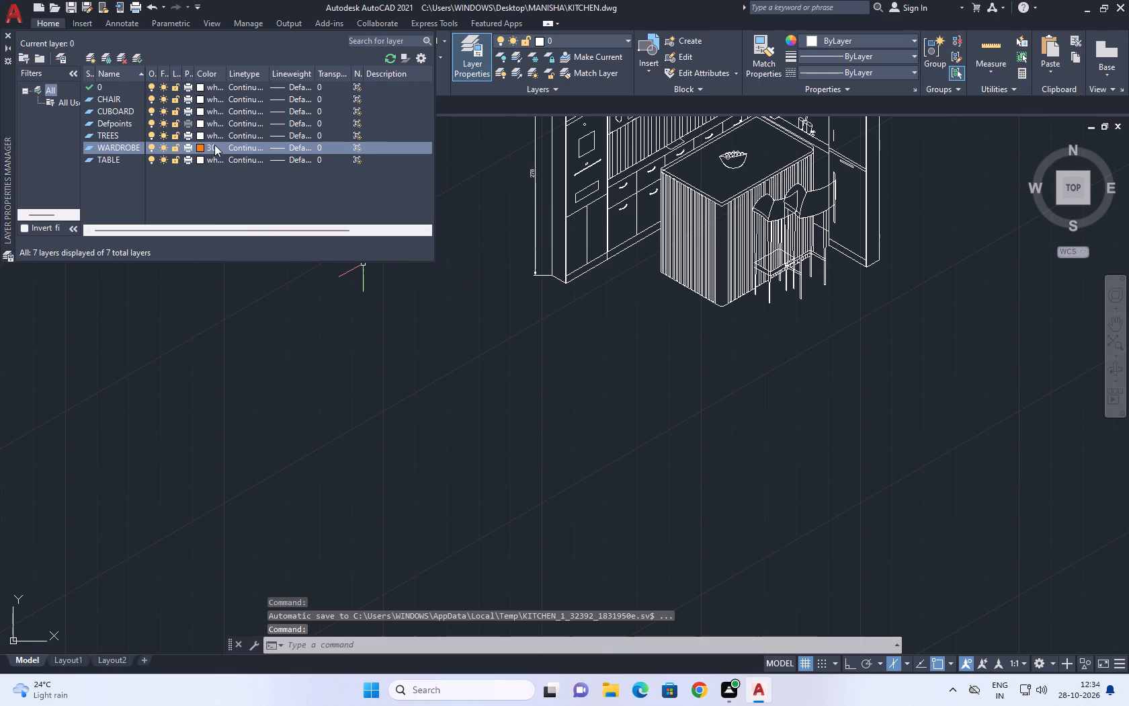
{"action": "left_click", "coordinate": [199, 160]}
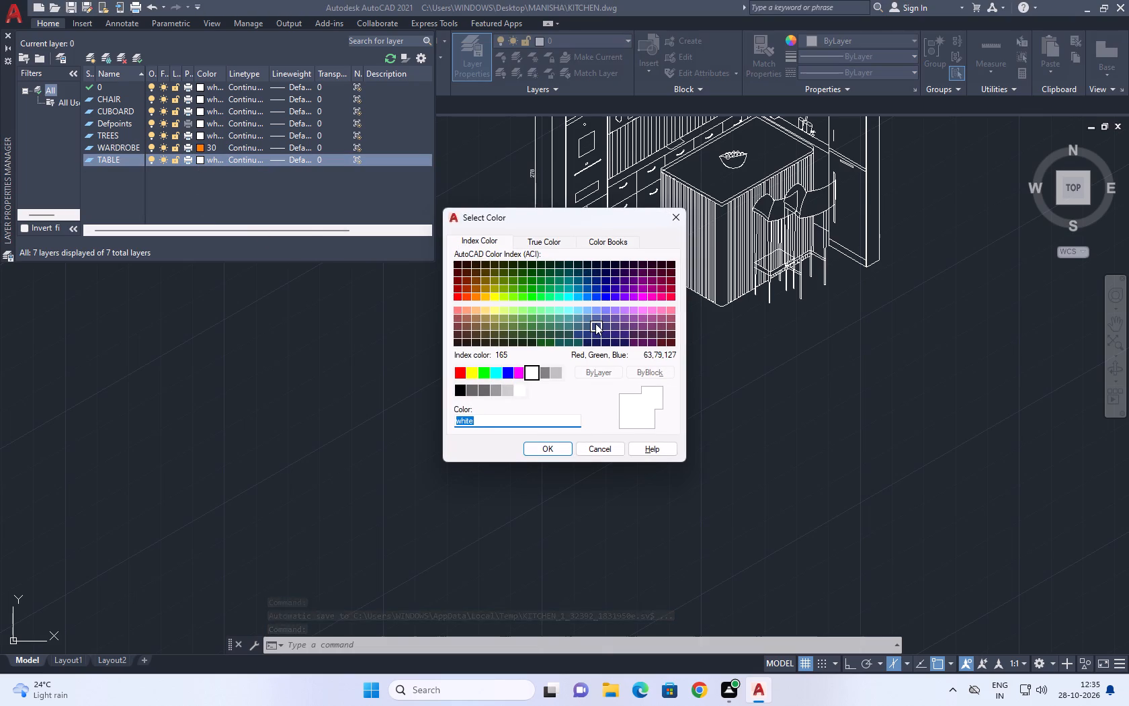
{"action": "left_click", "coordinate": [476, 298]}
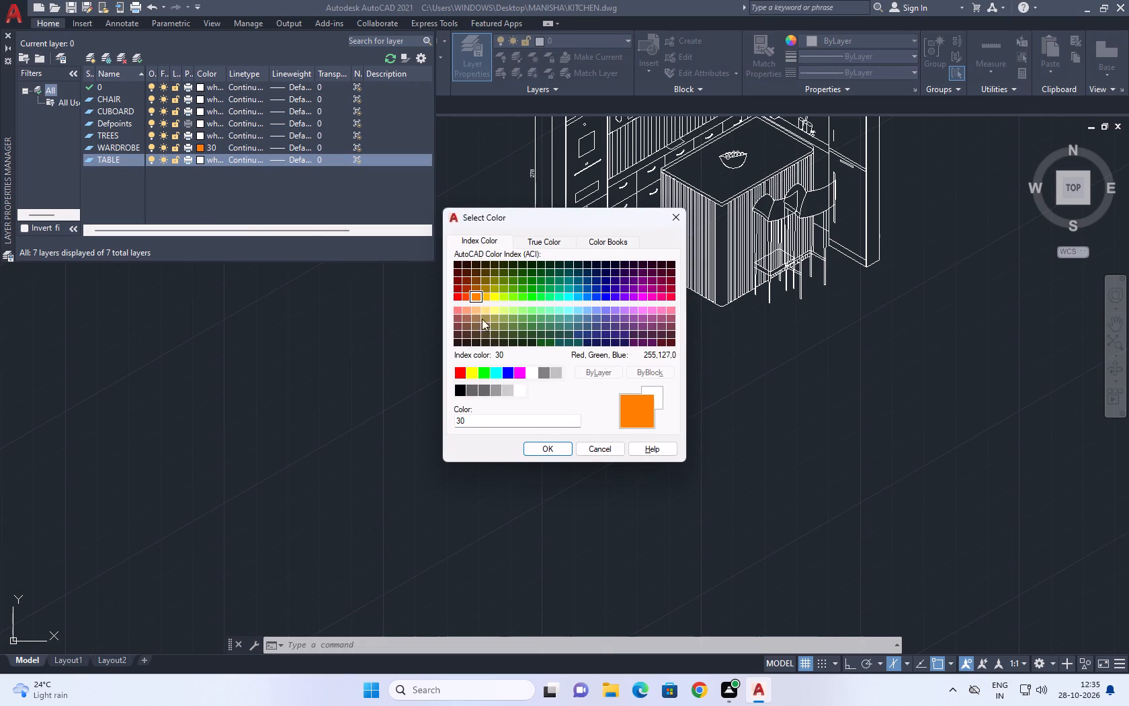
{"action": "left_click", "coordinate": [548, 443]}
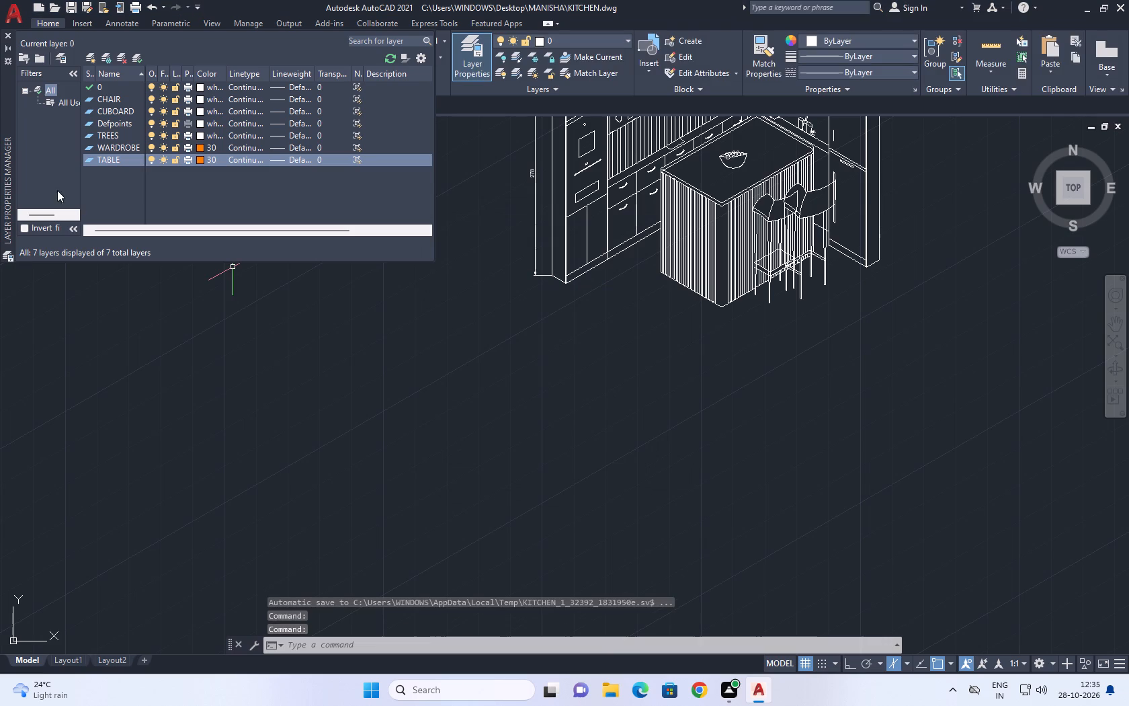
Set the TREES layer to index colour 80 (green) and the CUBOARD layer to index colour 21.
{"action": "left_click", "coordinate": [202, 135]}
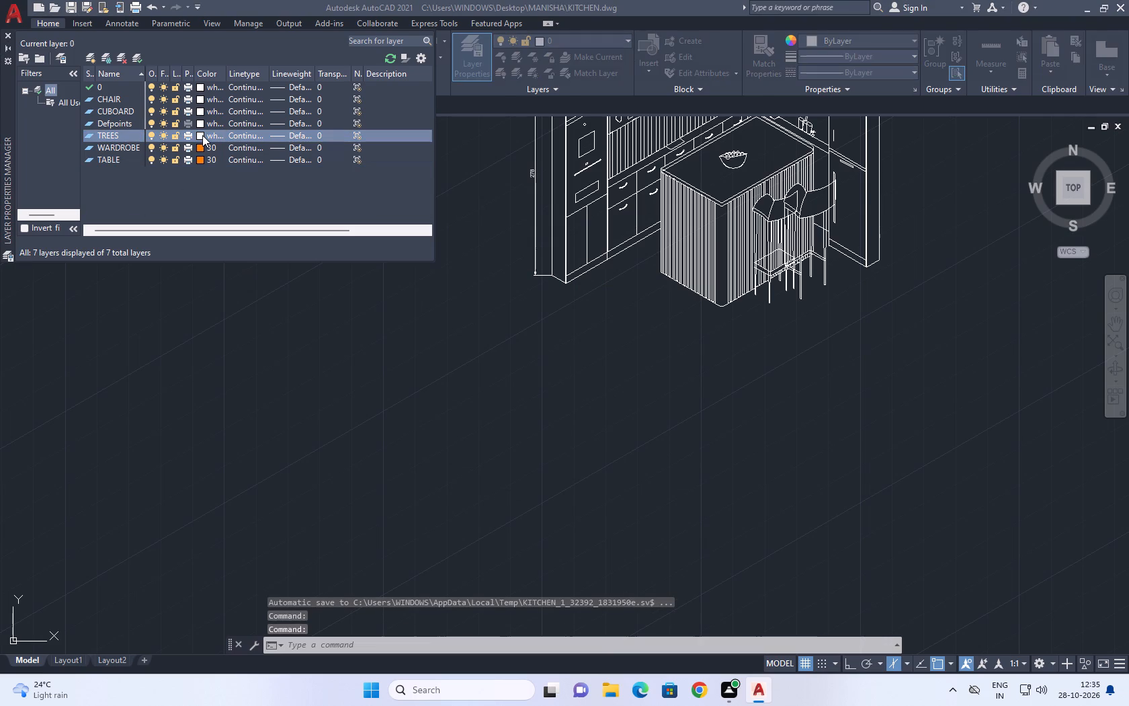
{"action": "left_click", "coordinate": [523, 292]}
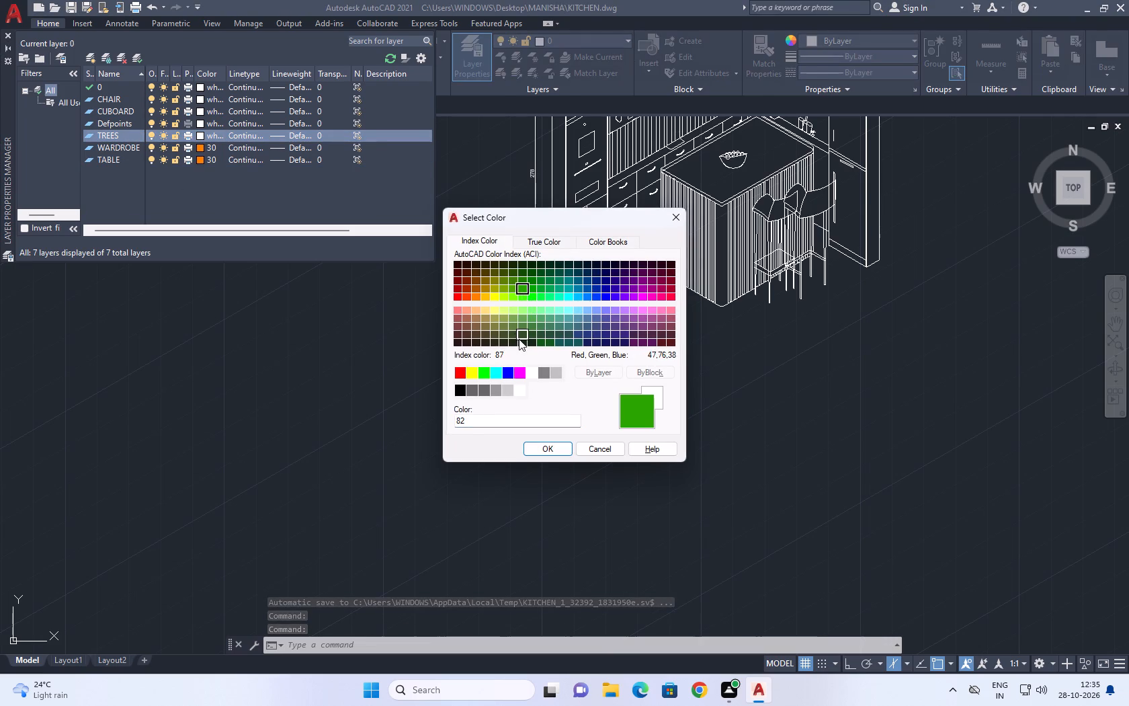
{"action": "left_click", "coordinate": [523, 295]}
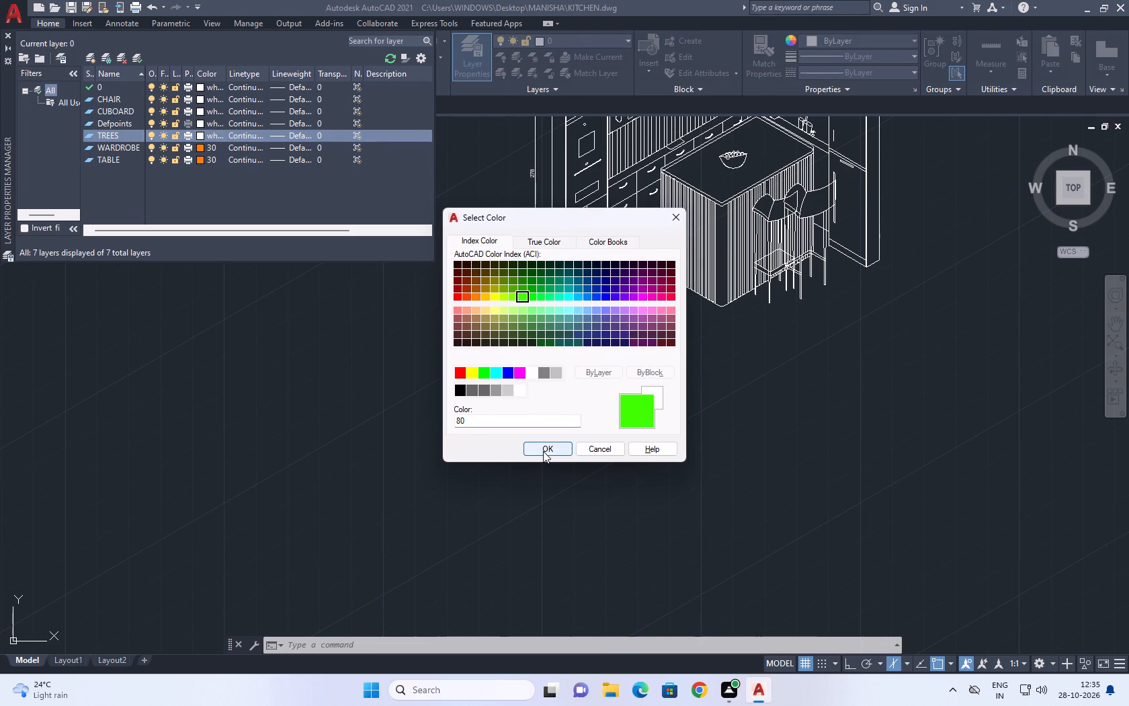
{"action": "left_click", "coordinate": [543, 451]}
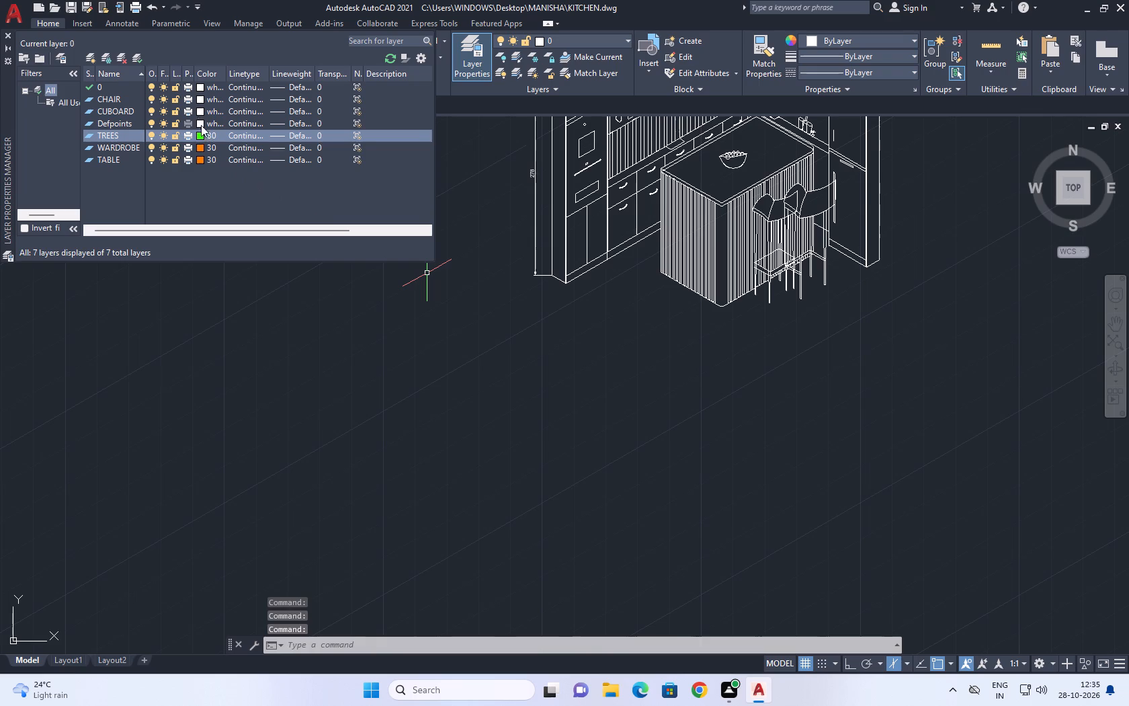
{"action": "left_click", "coordinate": [196, 110]}
{"action": "left_click", "coordinate": [197, 114]}
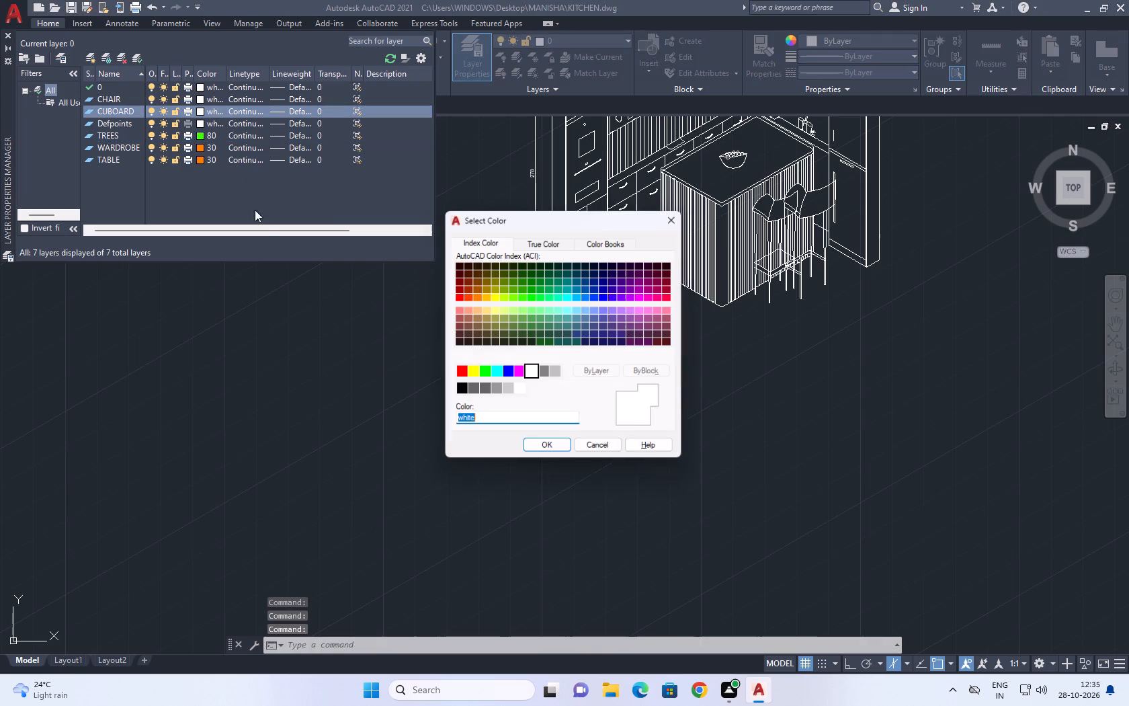
{"action": "left_click", "coordinate": [466, 309]}
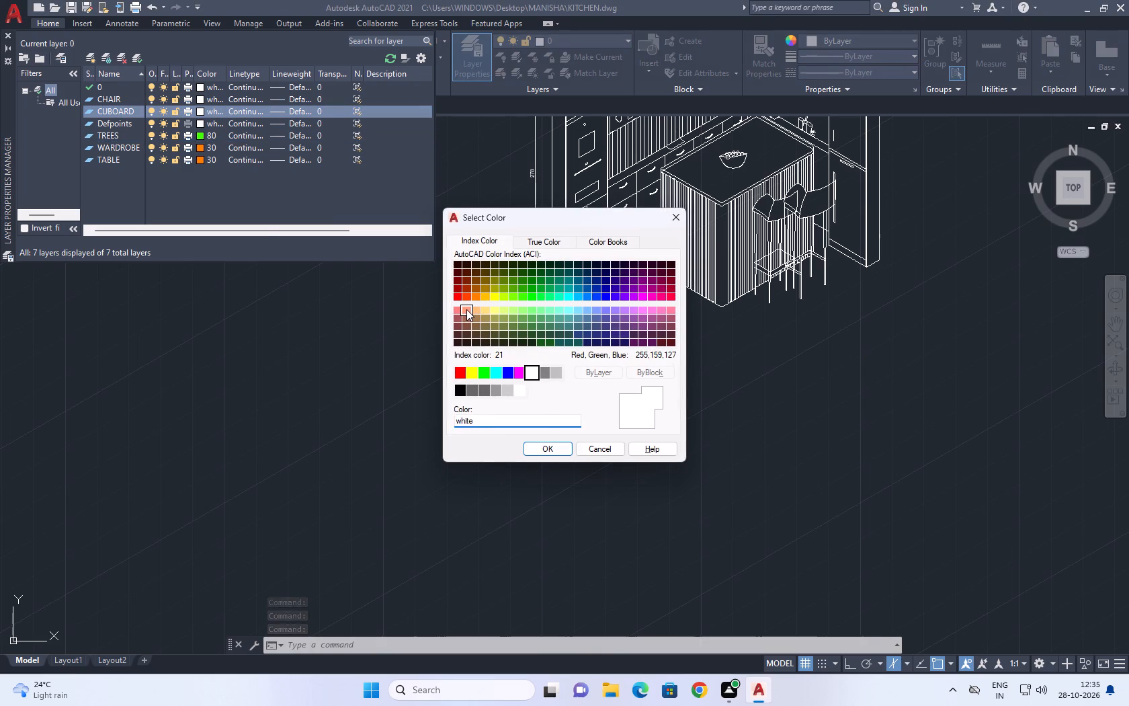
{"action": "left_click", "coordinate": [564, 448]}
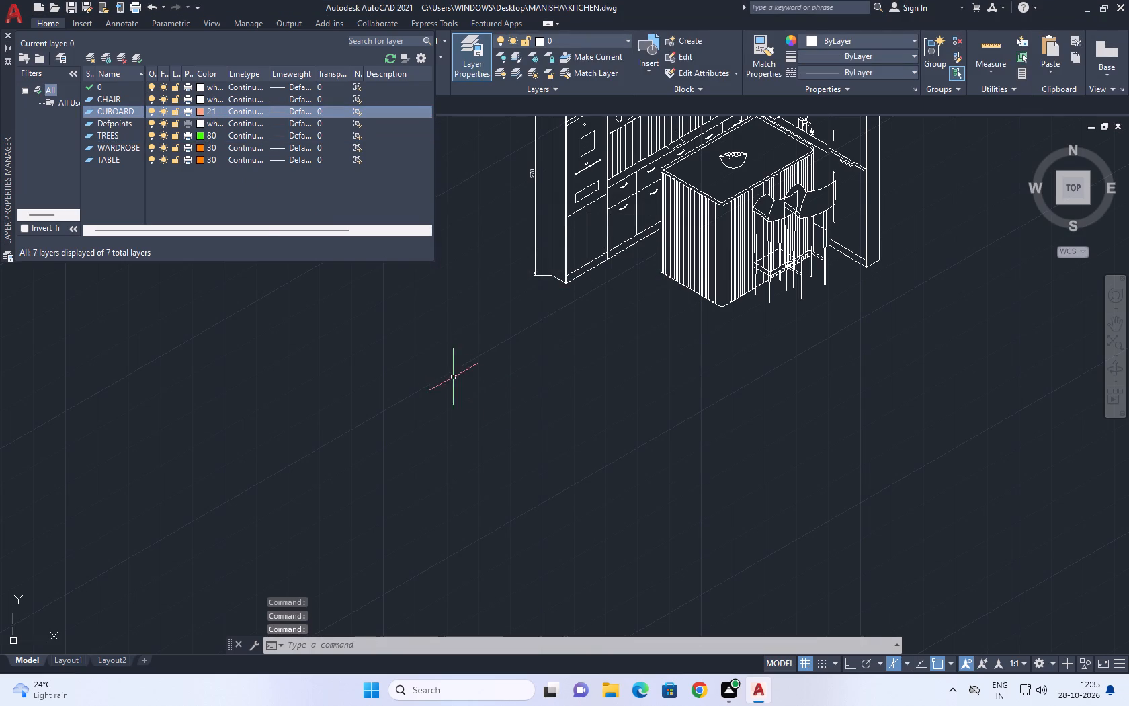
Set the CHAIR layer to index colour 32 (brown) and close the layer manager.
{"action": "left_click", "coordinate": [200, 97]}
{"action": "left_click", "coordinate": [200, 97]}
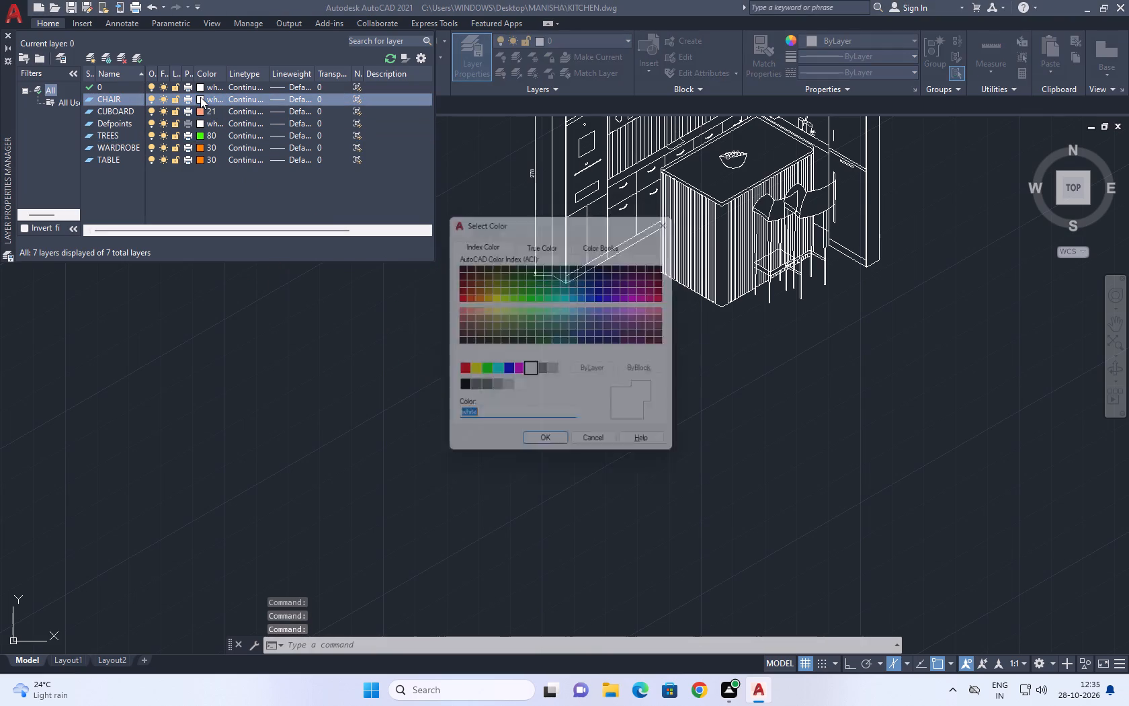
{"action": "left_click", "coordinate": [477, 289]}
{"action": "left_click", "coordinate": [551, 448]}
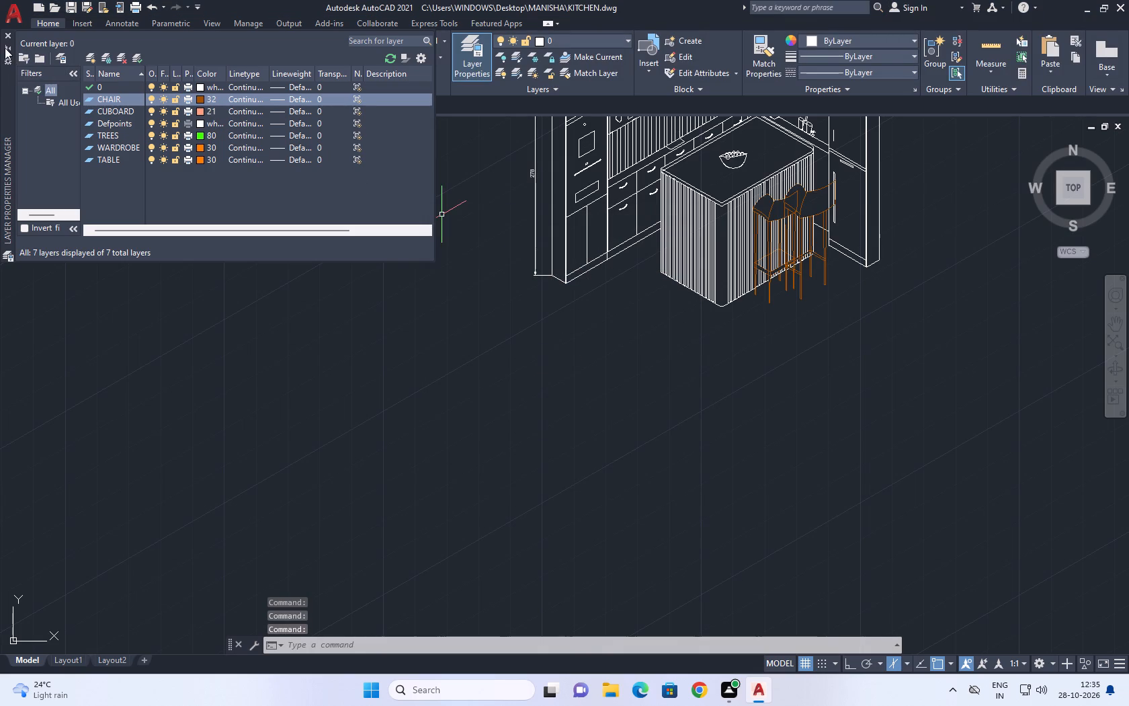
{"action": "left_click", "coordinate": [7, 37]}
Assign the fluted kitchen island with its fruit bowl to the TABLE layer and clear the selection.
{"action": "middle_click_drag", "start_coordinate": [796, 261], "coordinate": [714, 329]}
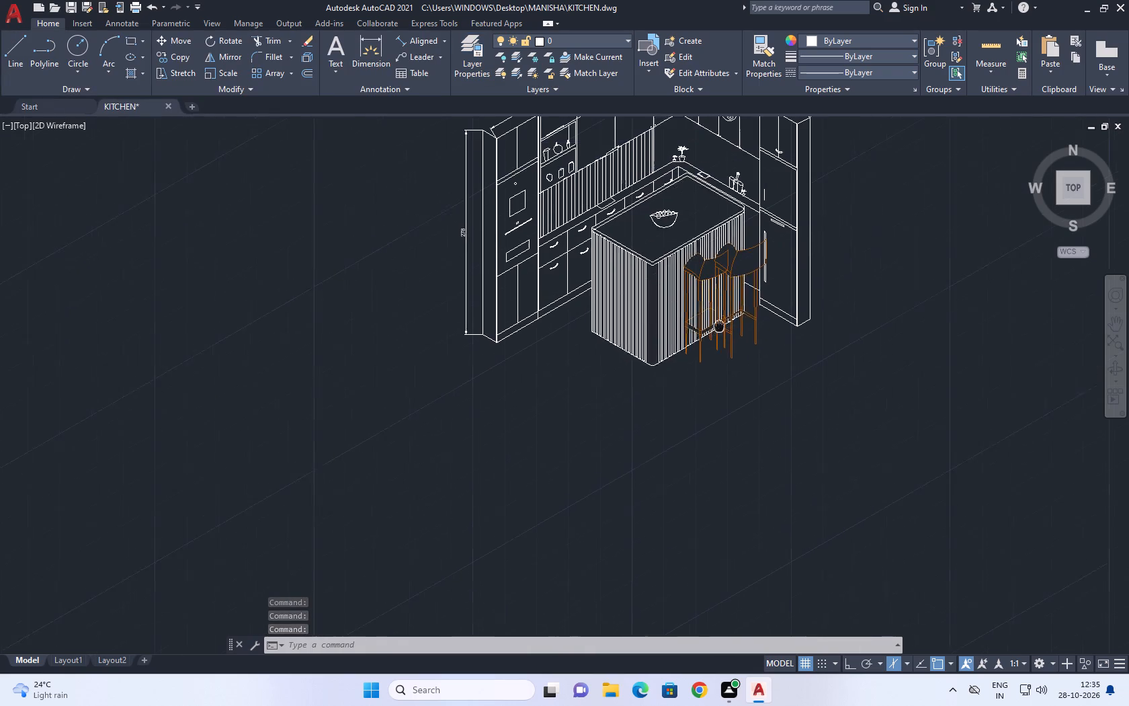
{"action": "middle_click_drag", "start_coordinate": [714, 329], "coordinate": [682, 346]}
{"action": "scroll", "coordinate": [683, 286], "scroll_direction": "up", "scroll_amount": 2}
{"action": "left_click", "coordinate": [684, 222]}
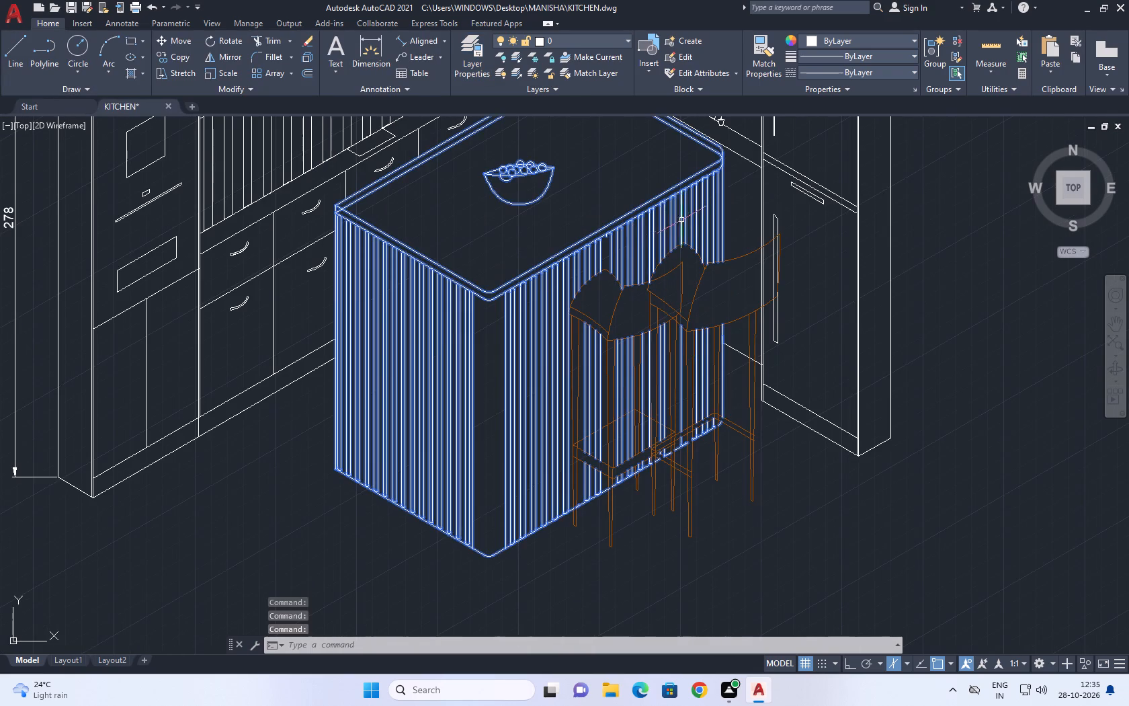
{"action": "middle_click_drag", "start_coordinate": [478, 227], "coordinate": [562, 364]}
{"action": "left_click", "coordinate": [589, 40]}
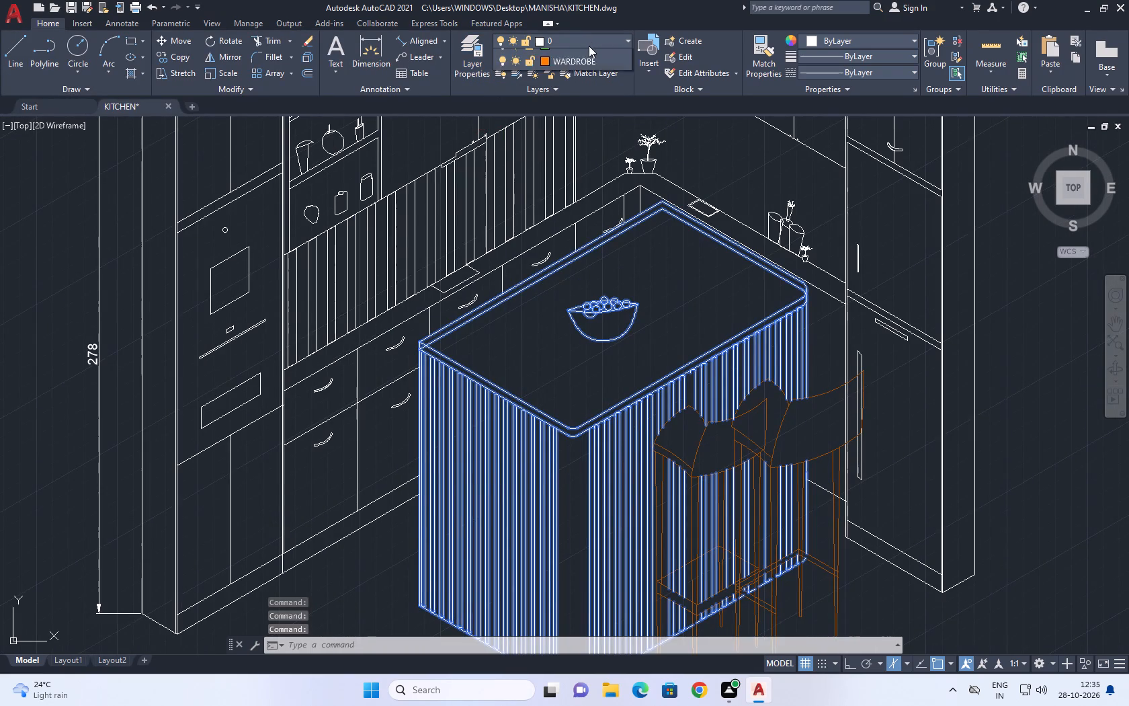
{"action": "left_click", "coordinate": [567, 122]}
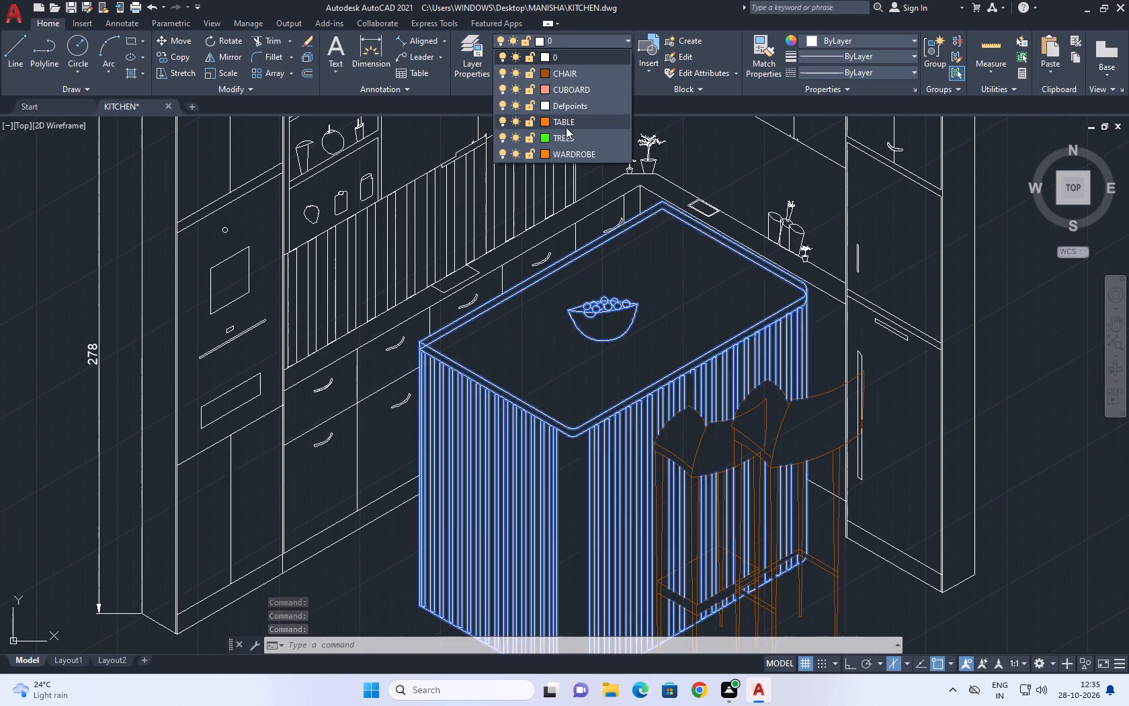
{"action": "middle_click_drag", "start_coordinate": [671, 362], "coordinate": [367, 284]}
{"action": "right_click", "coordinate": [782, 310]}
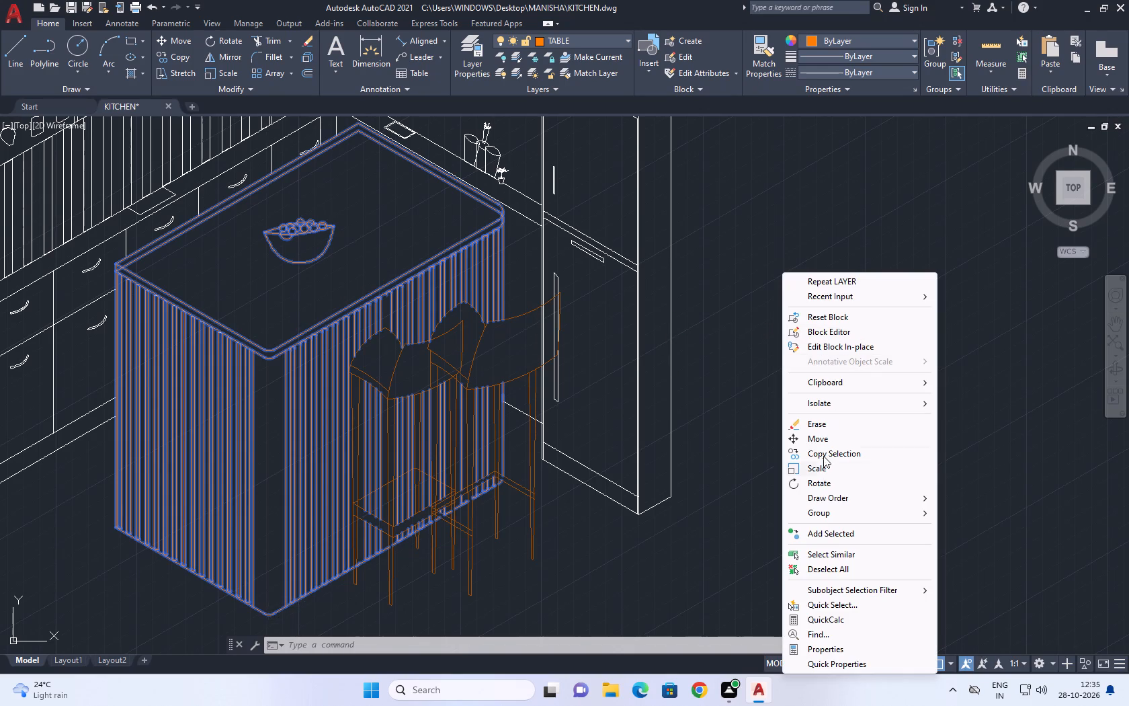
{"action": "left_click", "coordinate": [841, 566]}
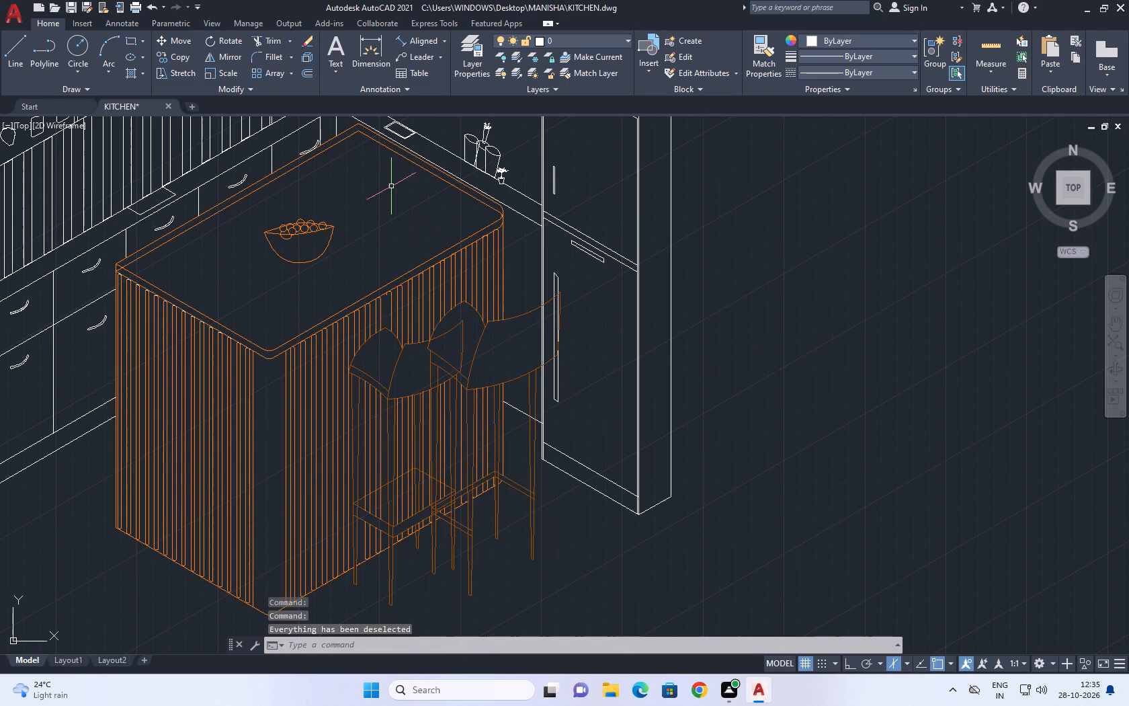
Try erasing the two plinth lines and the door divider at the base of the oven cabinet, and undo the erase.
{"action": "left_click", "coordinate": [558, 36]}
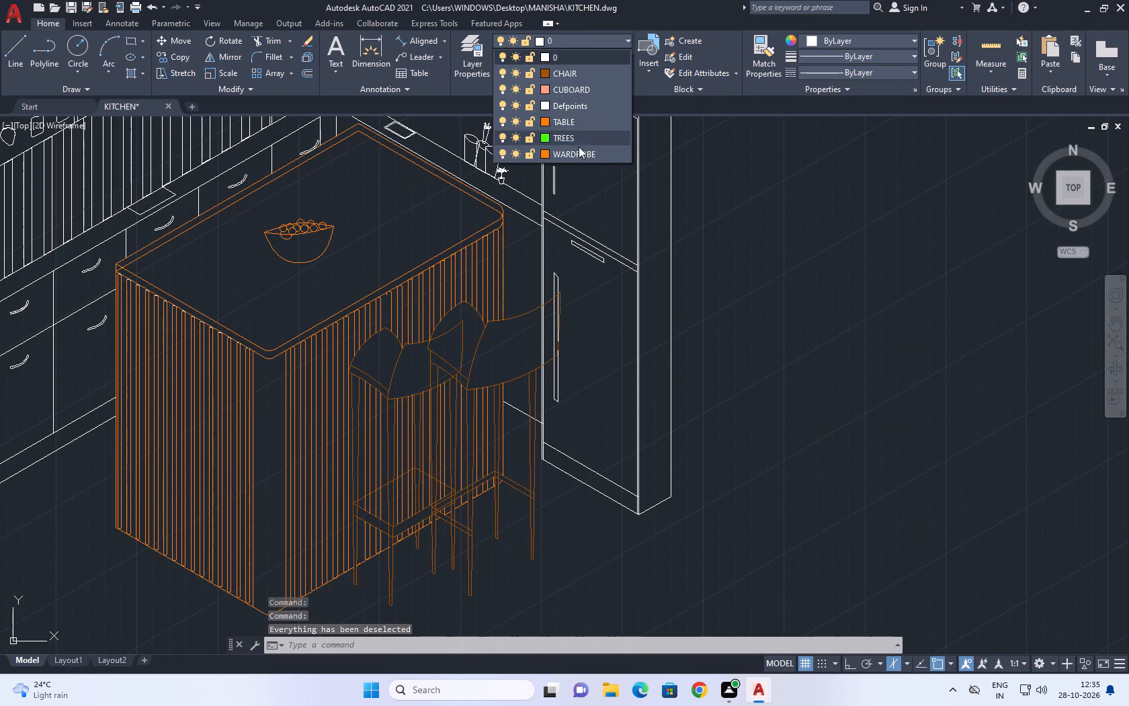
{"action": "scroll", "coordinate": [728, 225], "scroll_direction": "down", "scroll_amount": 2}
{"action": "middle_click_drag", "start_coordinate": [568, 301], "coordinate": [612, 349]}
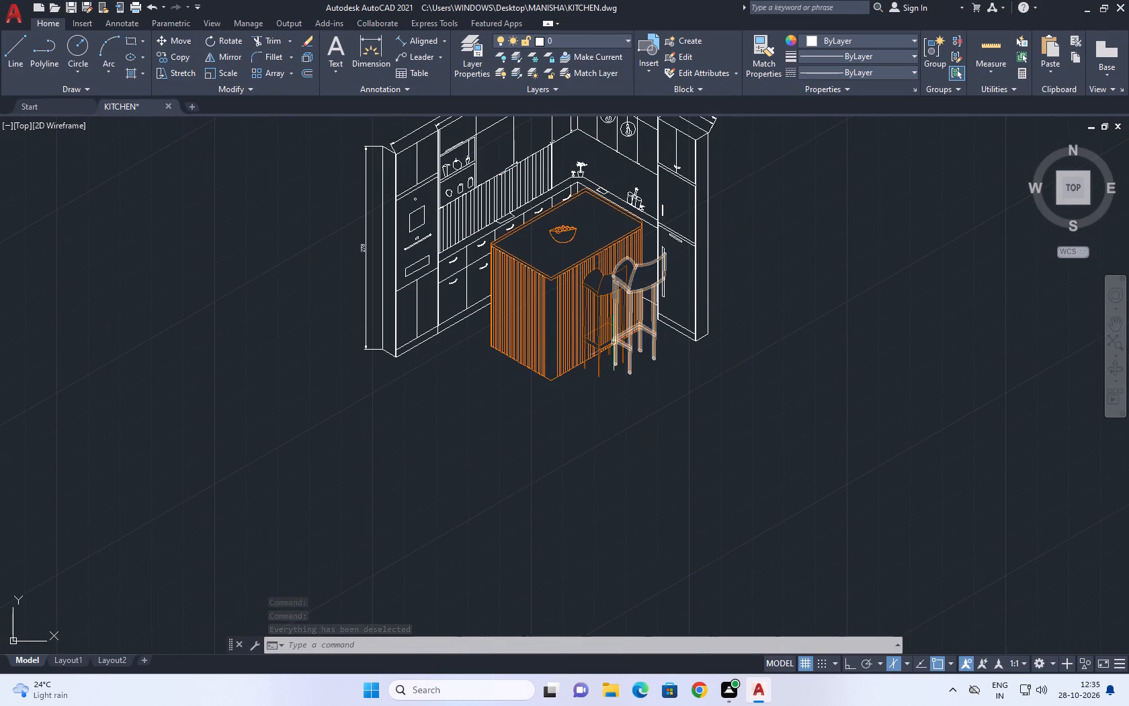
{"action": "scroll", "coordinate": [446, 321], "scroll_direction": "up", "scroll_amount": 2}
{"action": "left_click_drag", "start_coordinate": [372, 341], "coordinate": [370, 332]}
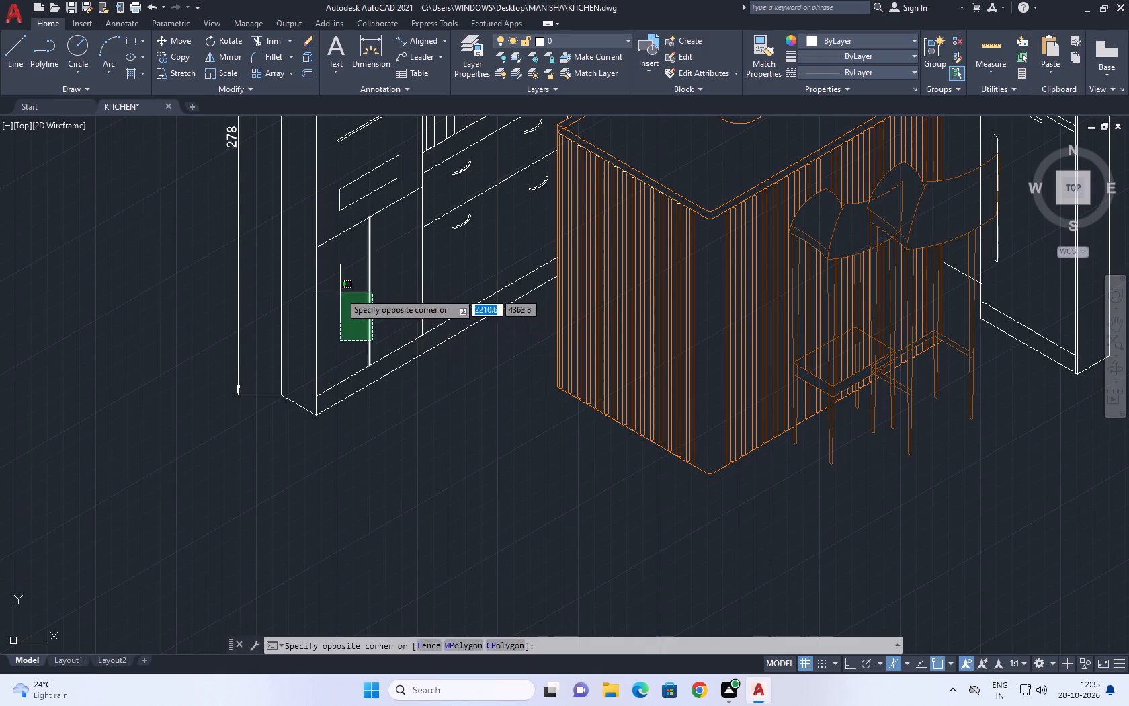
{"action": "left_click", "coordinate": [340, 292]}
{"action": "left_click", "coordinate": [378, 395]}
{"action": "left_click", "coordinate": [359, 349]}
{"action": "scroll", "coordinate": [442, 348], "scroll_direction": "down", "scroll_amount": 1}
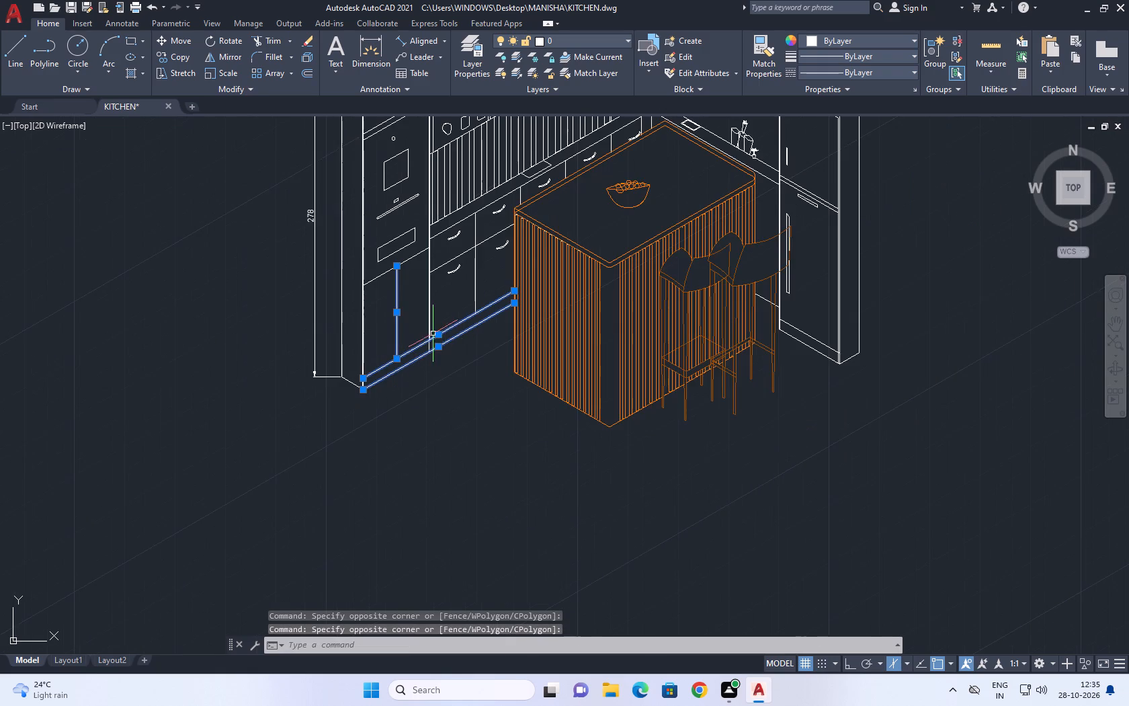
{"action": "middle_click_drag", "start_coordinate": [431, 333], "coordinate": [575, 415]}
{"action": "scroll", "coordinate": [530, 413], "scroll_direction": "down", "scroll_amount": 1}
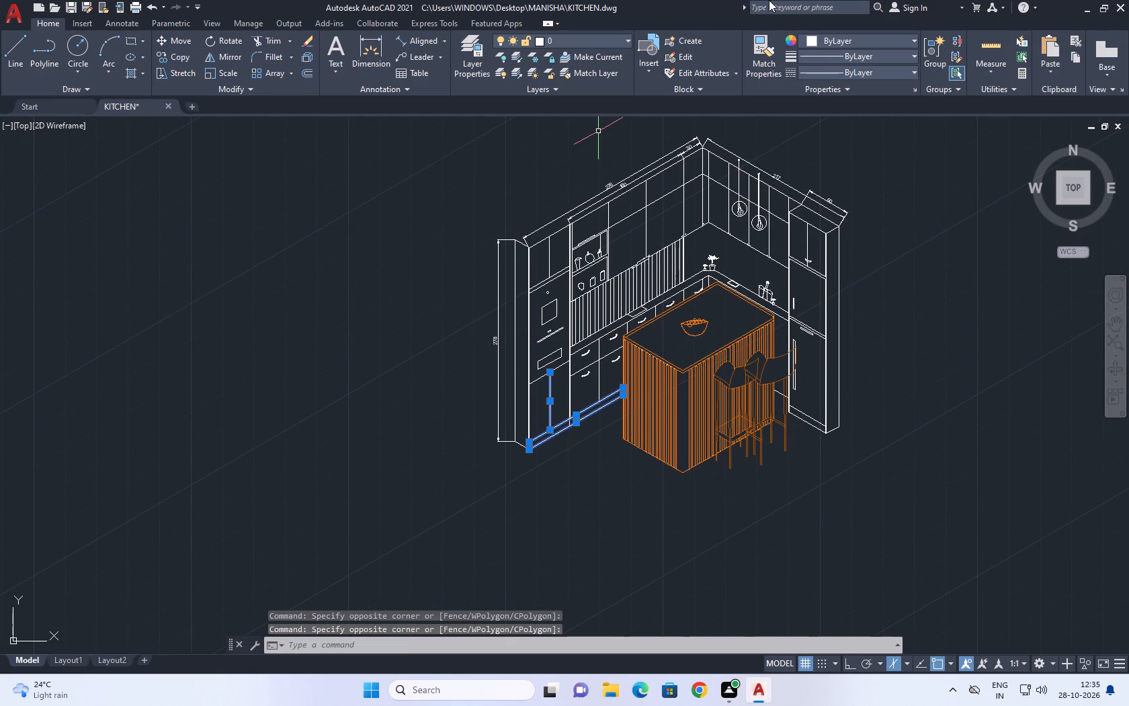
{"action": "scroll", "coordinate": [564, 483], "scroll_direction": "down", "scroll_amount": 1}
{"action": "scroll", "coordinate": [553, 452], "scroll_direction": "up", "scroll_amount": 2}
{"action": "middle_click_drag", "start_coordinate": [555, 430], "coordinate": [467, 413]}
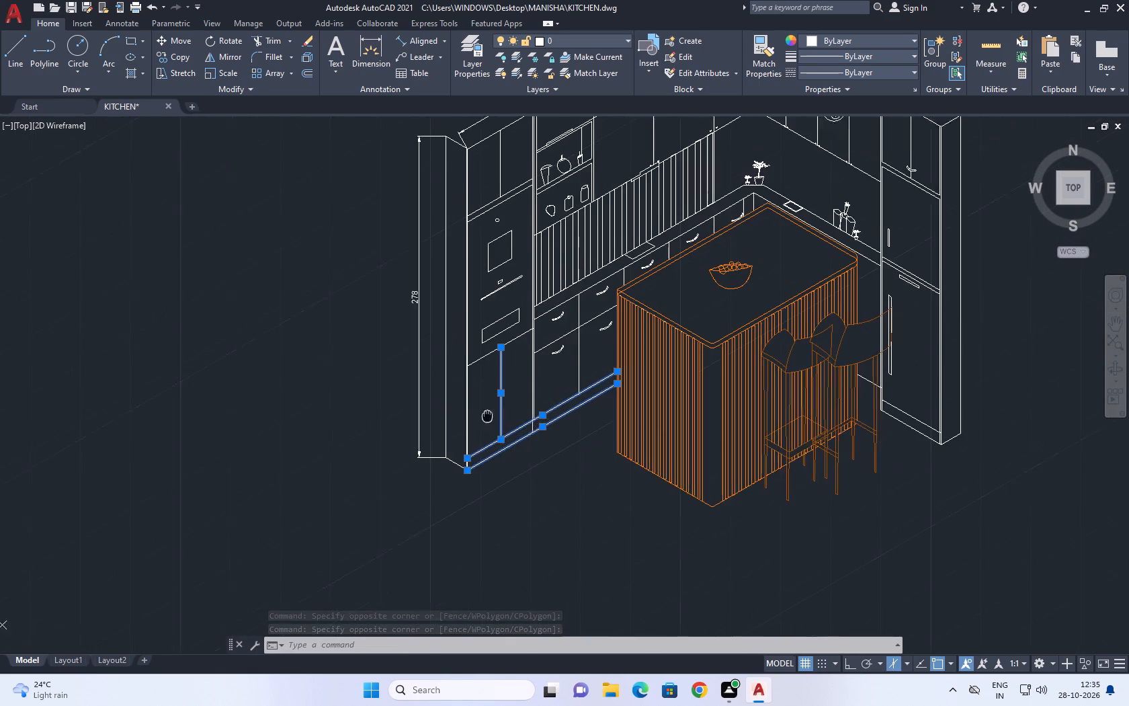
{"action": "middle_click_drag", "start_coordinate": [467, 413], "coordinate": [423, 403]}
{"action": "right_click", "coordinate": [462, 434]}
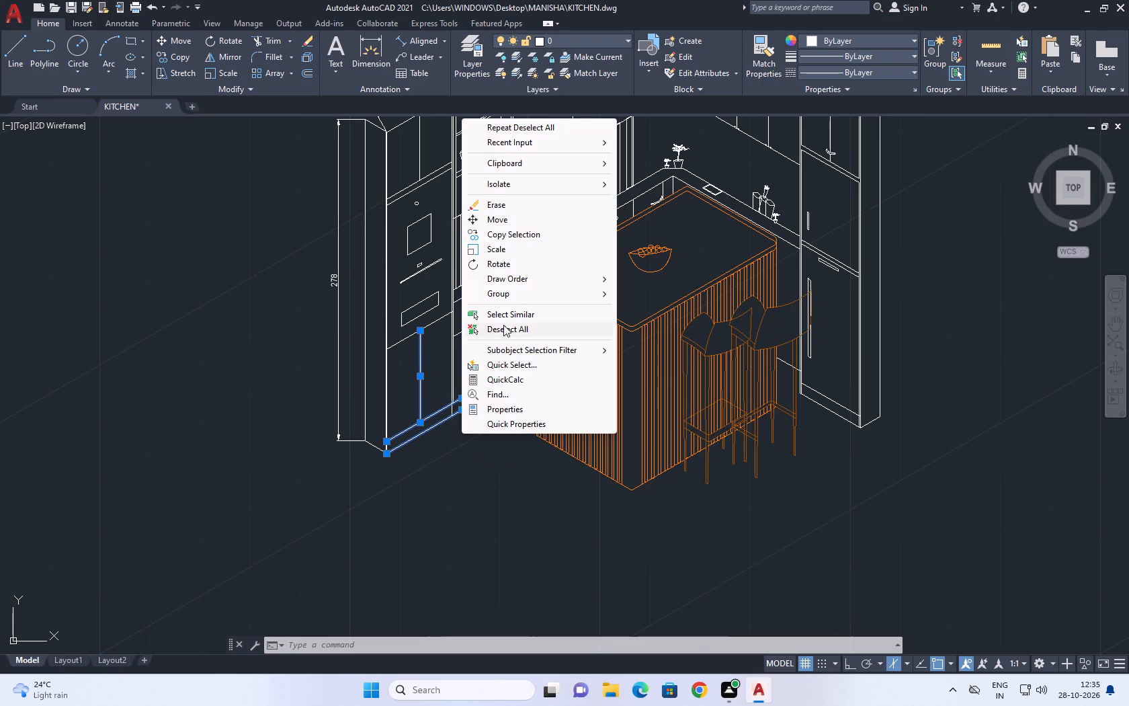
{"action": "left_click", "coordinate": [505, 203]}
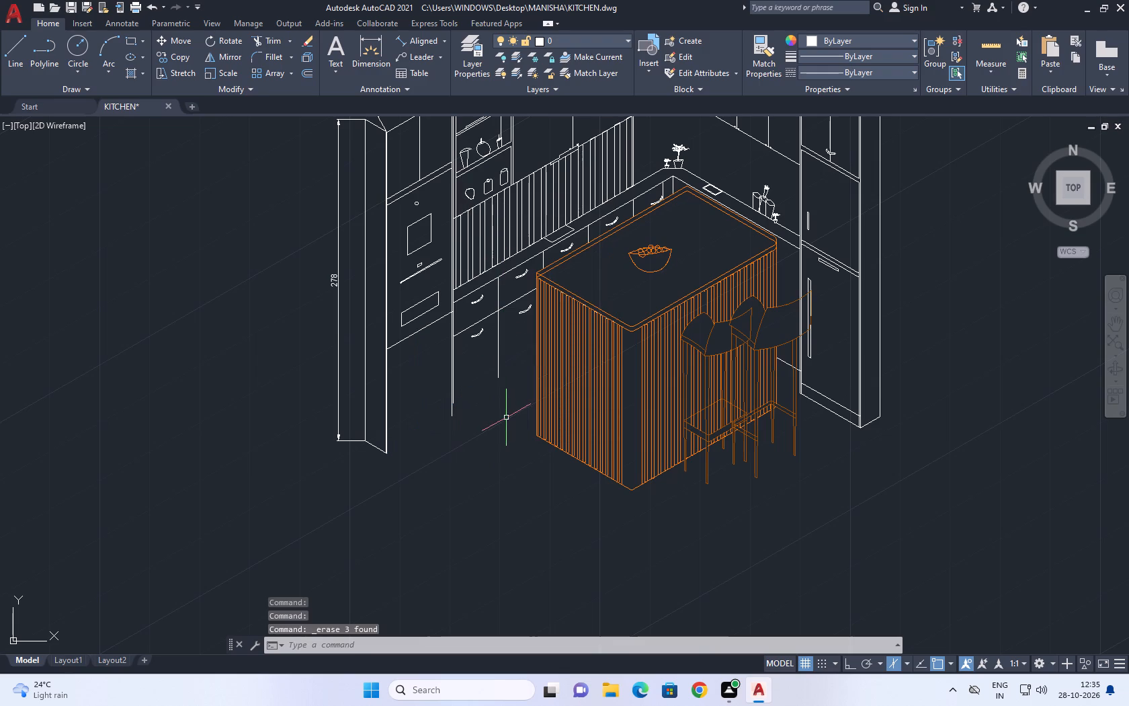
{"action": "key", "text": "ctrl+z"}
Draw two separate lines along the top and bottom edges of the oven cabinet's plinth, spanning the cabinet's width.
{"action": "scroll", "coordinate": [420, 468], "scroll_direction": "up", "scroll_amount": 3}
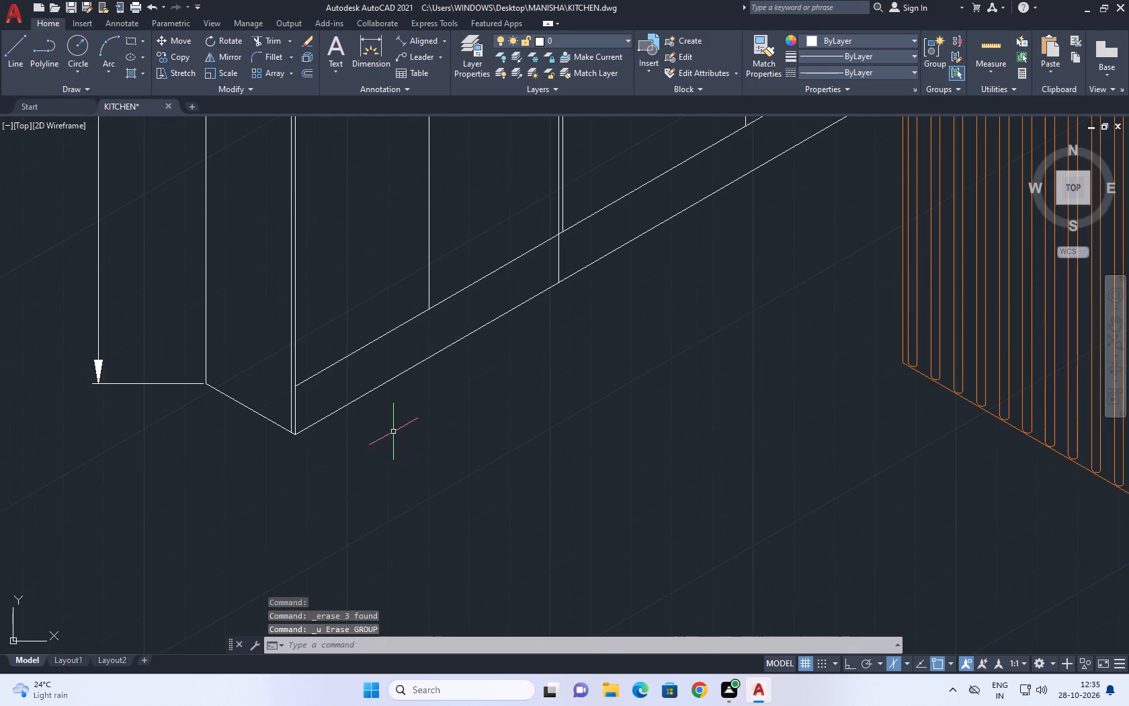
{"action": "type", "text": "L"}
{"action": "key", "text": "space"}
{"action": "left_click", "coordinate": [298, 387]}
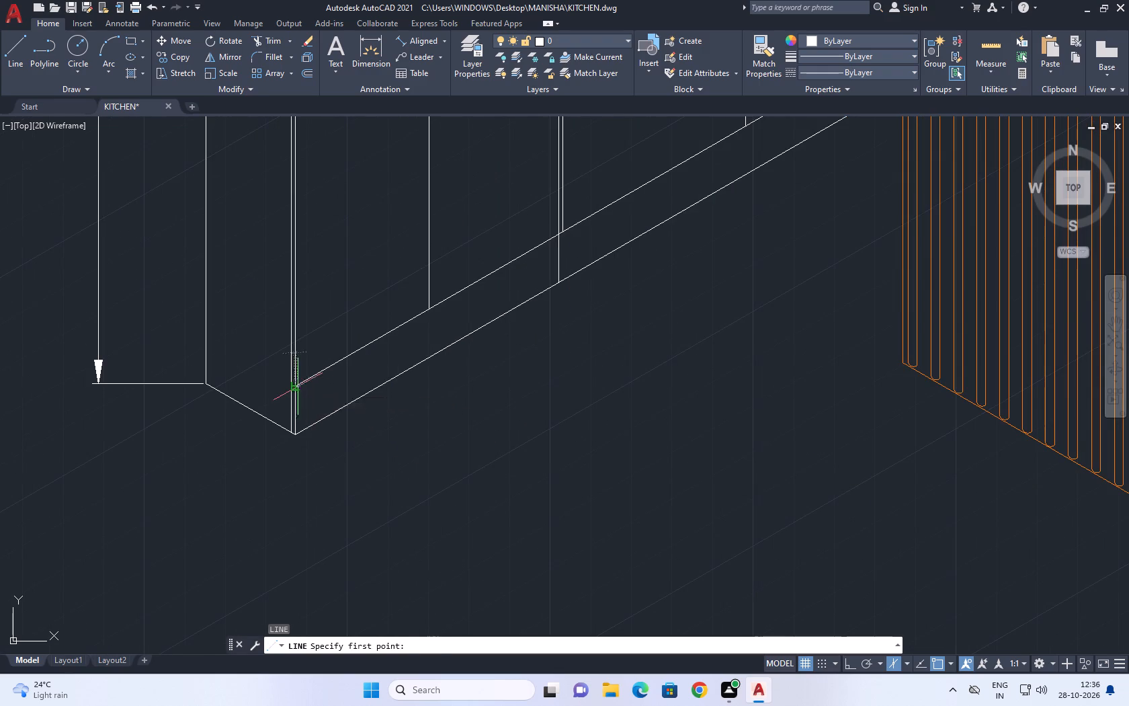
{"action": "left_click", "coordinate": [556, 236]}
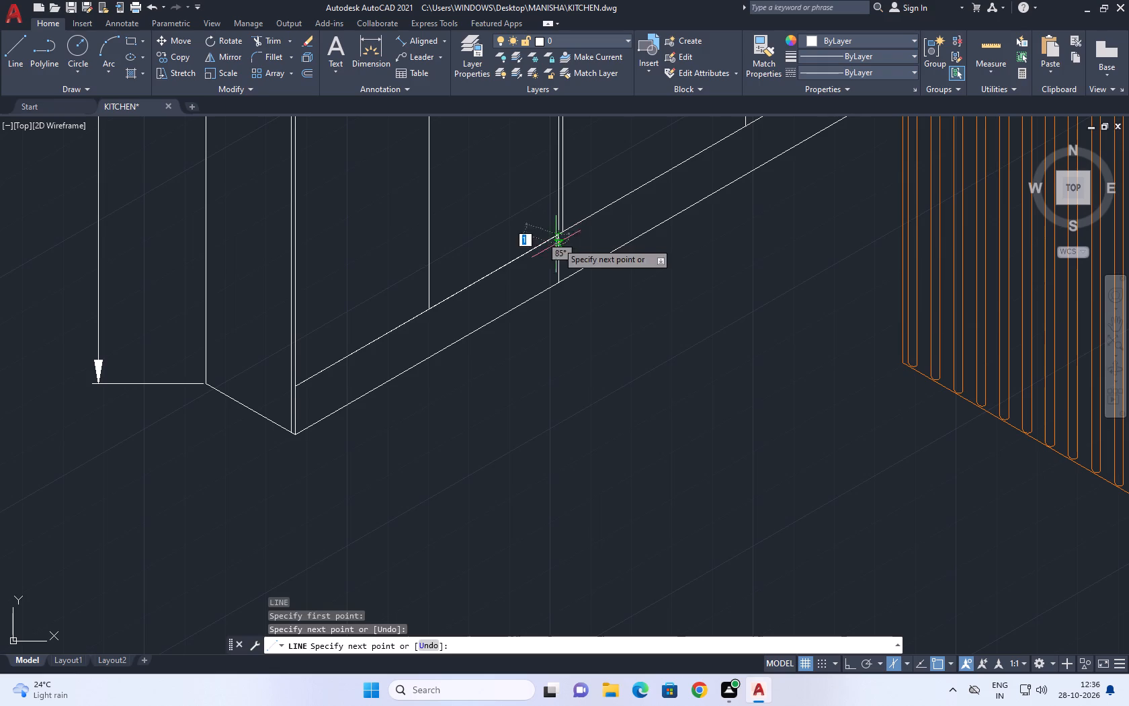
{"action": "key", "text": "space"}
{"action": "key", "text": "space"}
{"action": "left_click_drag", "start_coordinate": [295, 439], "coordinate": [302, 432]}
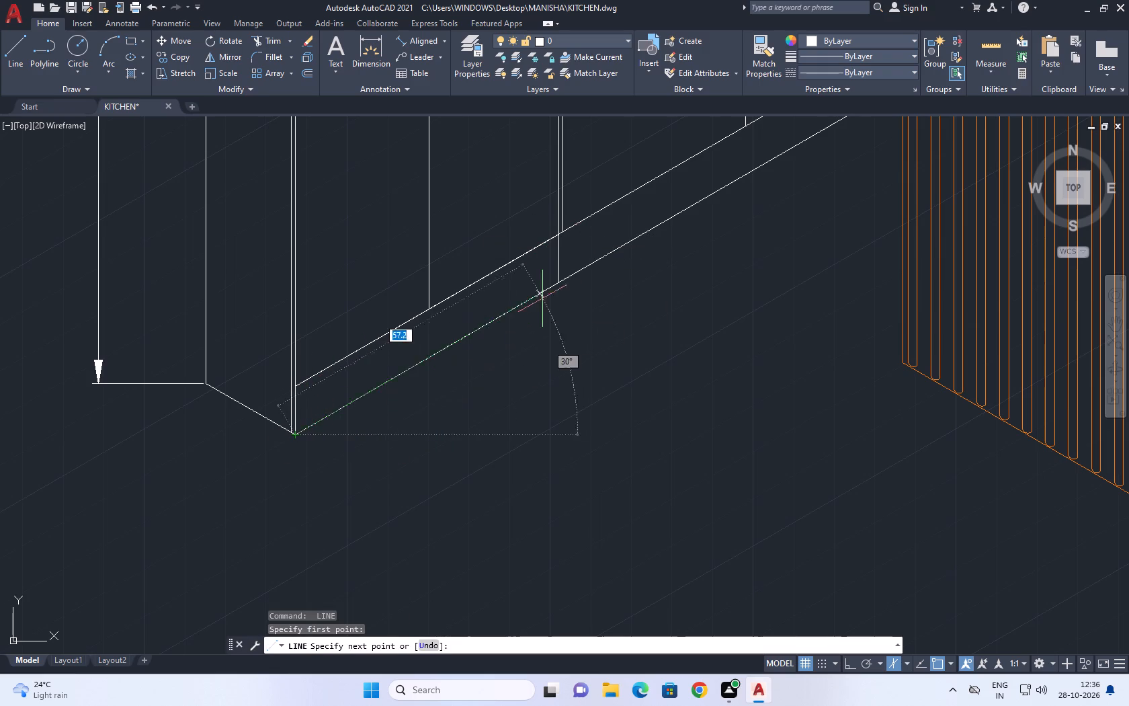
{"action": "left_click", "coordinate": [562, 279]}
{"action": "key", "text": "space"}
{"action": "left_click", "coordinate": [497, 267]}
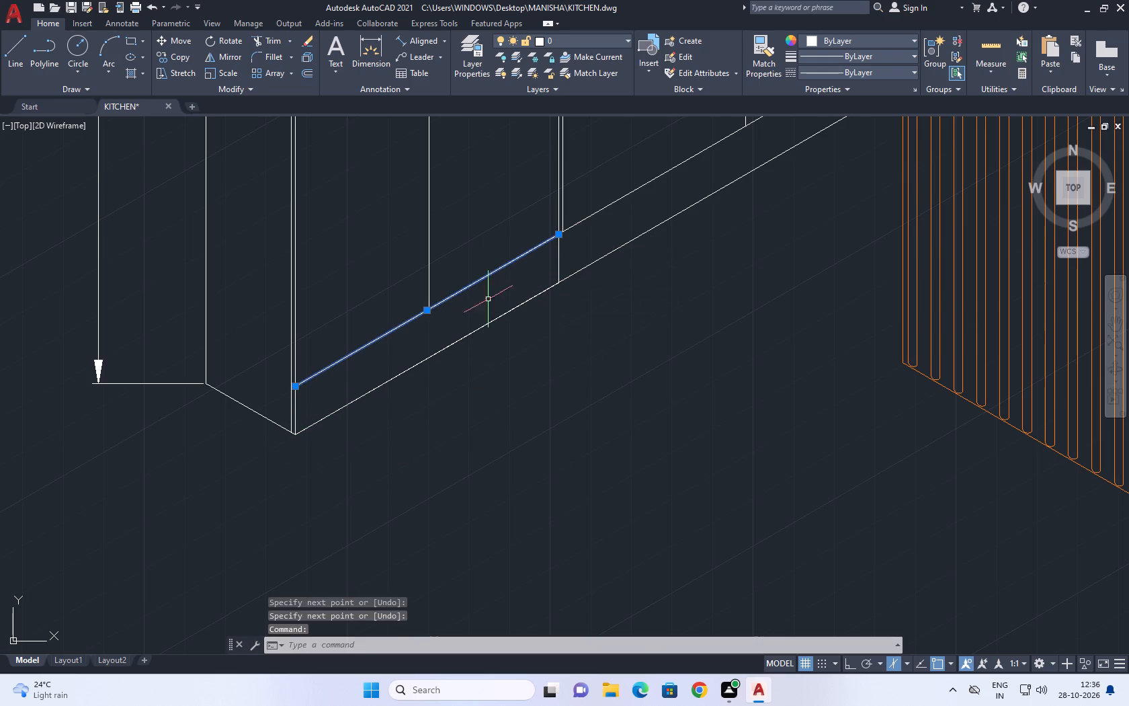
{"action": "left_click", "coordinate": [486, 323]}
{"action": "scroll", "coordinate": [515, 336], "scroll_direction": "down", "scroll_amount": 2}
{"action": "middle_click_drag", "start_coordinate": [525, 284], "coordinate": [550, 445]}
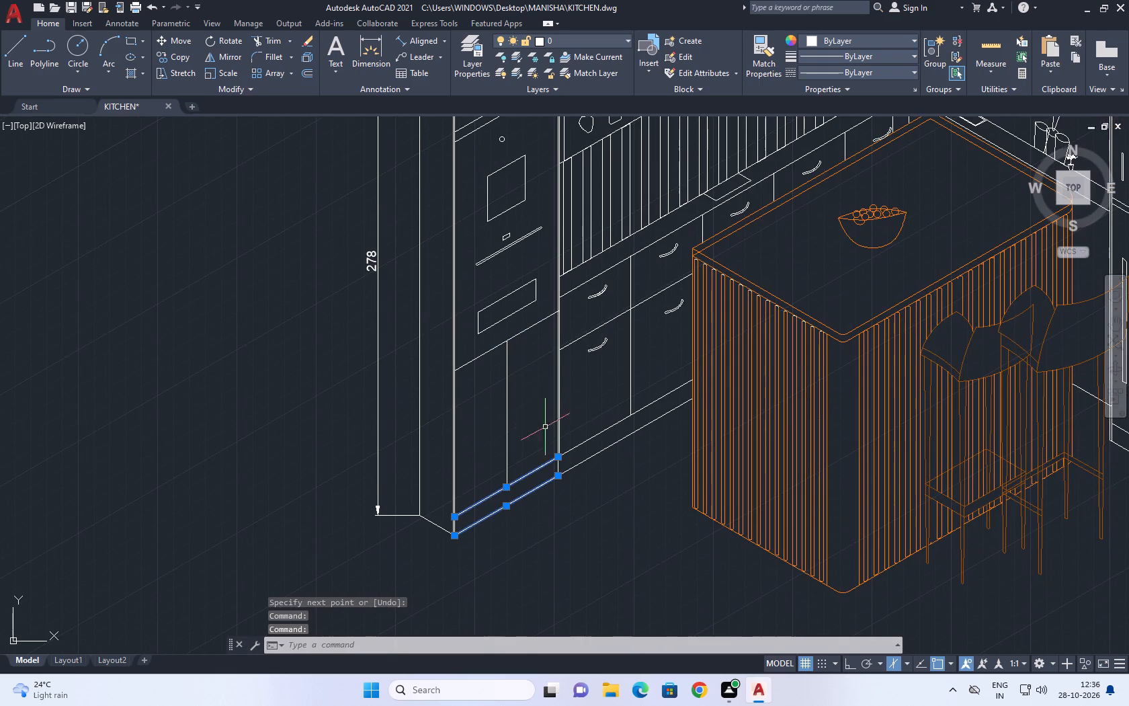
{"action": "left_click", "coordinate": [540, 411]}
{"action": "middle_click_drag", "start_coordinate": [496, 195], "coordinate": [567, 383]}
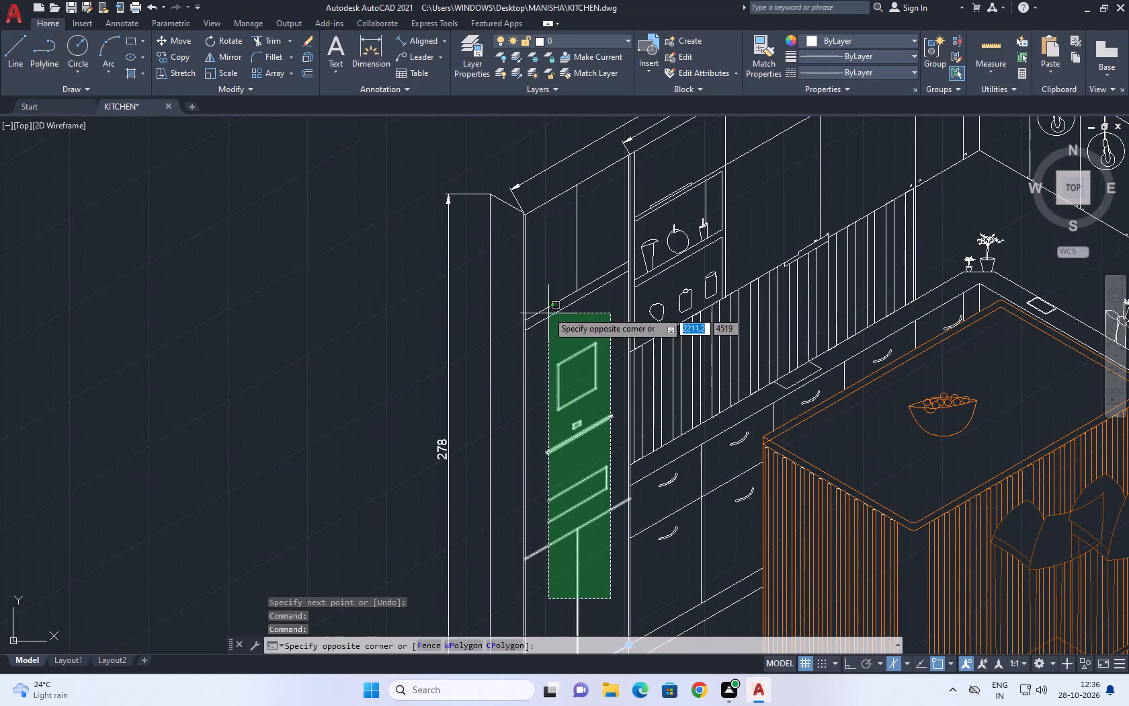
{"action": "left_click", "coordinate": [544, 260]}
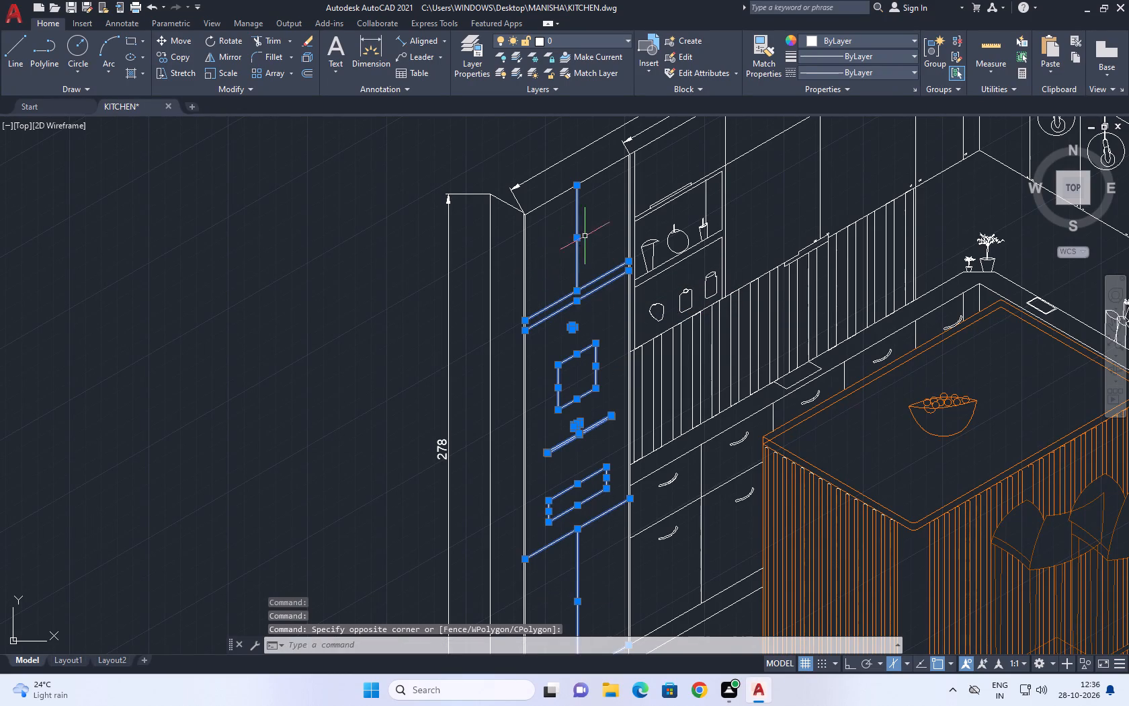
Draw a line along the top front edge of the tall oven cabinet, between its two upper corners.
{"action": "scroll", "coordinate": [577, 192], "scroll_direction": "up", "scroll_amount": 1}
{"action": "middle_click_drag", "start_coordinate": [611, 212], "coordinate": [622, 245]}
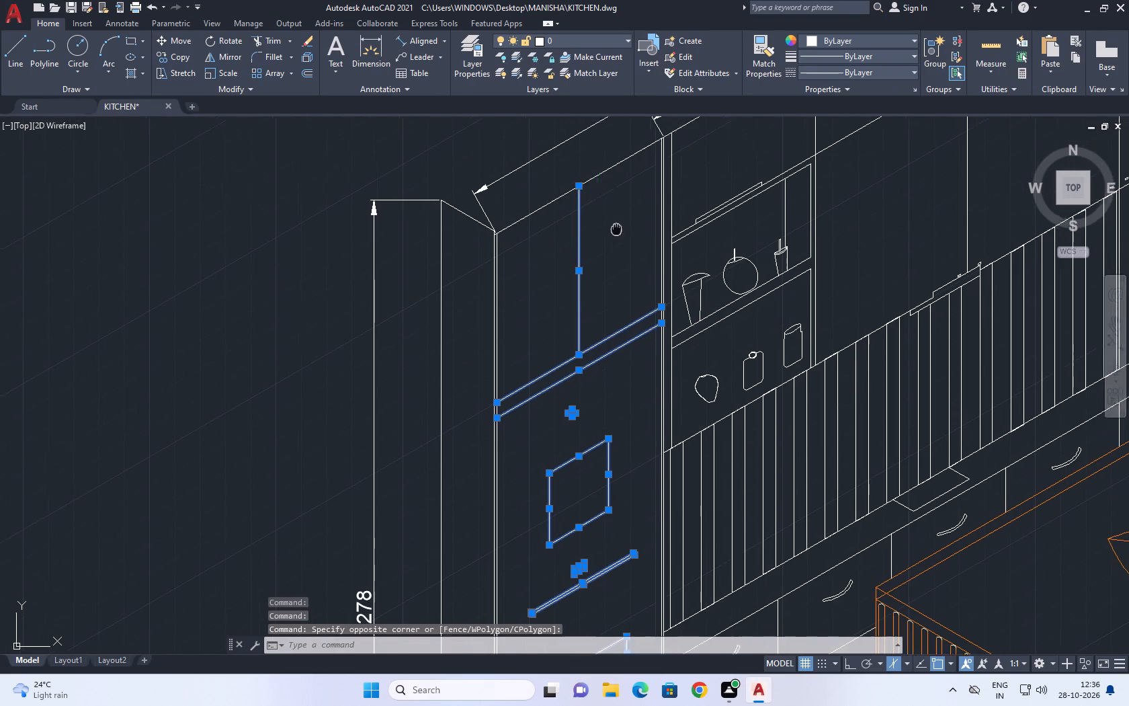
{"action": "middle_click_drag", "start_coordinate": [622, 245], "coordinate": [636, 302]}
{"action": "type", "text": "L"}
{"action": "key", "text": "space"}
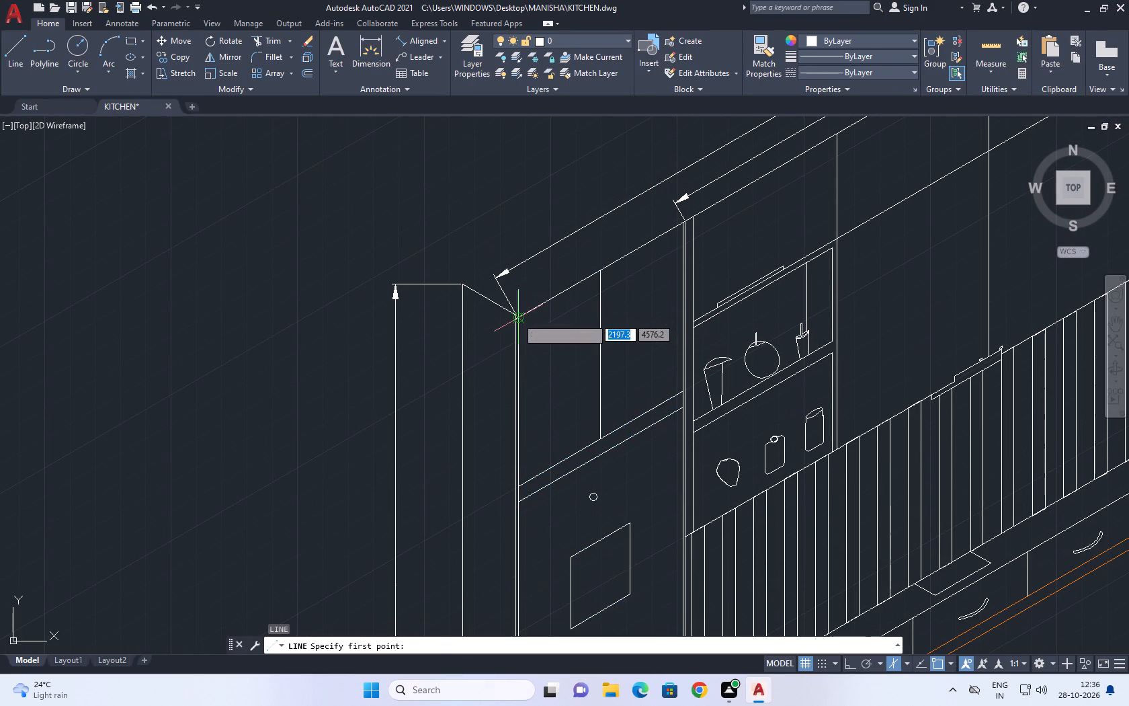
{"action": "left_click", "coordinate": [514, 318]}
{"action": "left_click", "coordinate": [686, 217]}
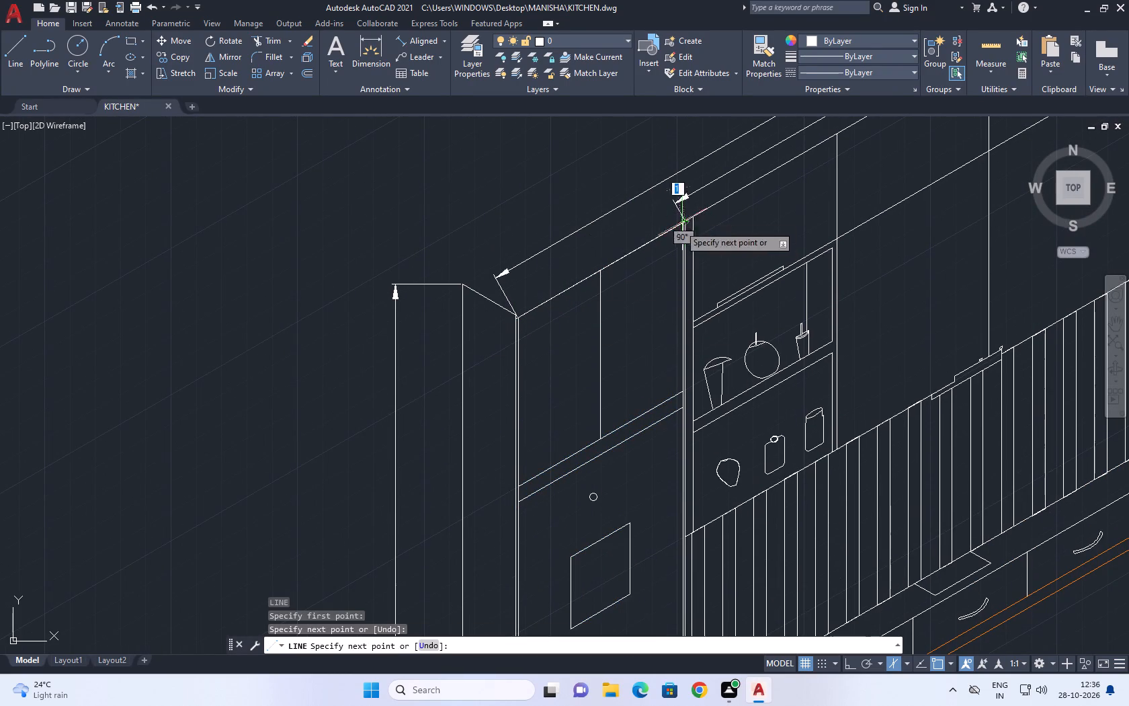
{"action": "key", "text": "Escape"}
Assign the tall oven cabinet's side, front, door, oven and plinth lines to the WARDROBE layer and clear the selection.
{"action": "left_click", "coordinate": [634, 248]}
{"action": "middle_click_drag", "start_coordinate": [614, 393], "coordinate": [600, 267]}
{"action": "left_click", "coordinate": [626, 214]}
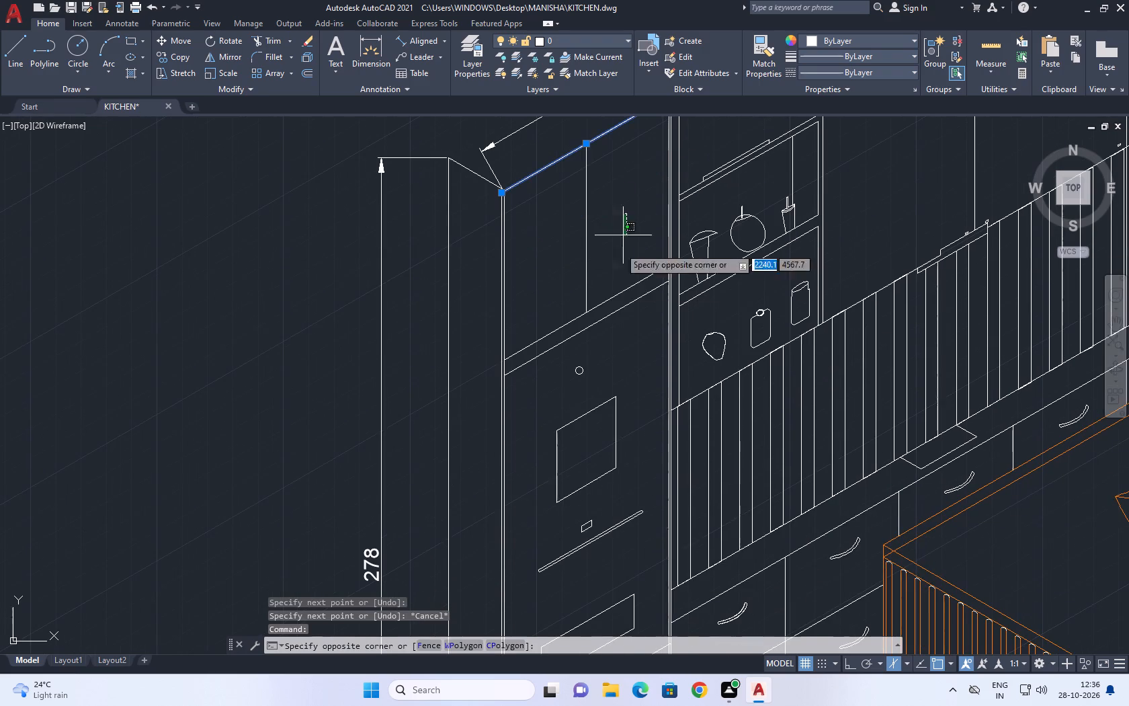
{"action": "middle_click_drag", "start_coordinate": [556, 547], "coordinate": [577, 316]}
{"action": "left_click", "coordinate": [550, 563]}
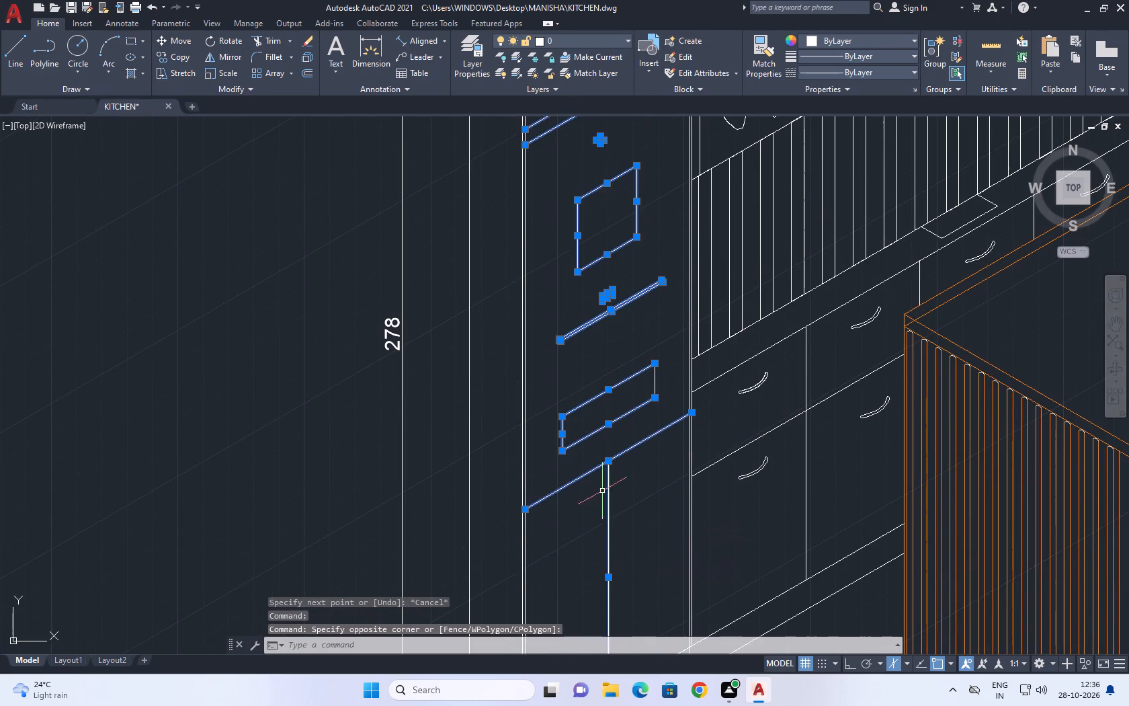
{"action": "middle_click_drag", "start_coordinate": [601, 437], "coordinate": [601, 168]}
{"action": "left_click", "coordinate": [595, 434]}
{"action": "left_click", "coordinate": [591, 465]}
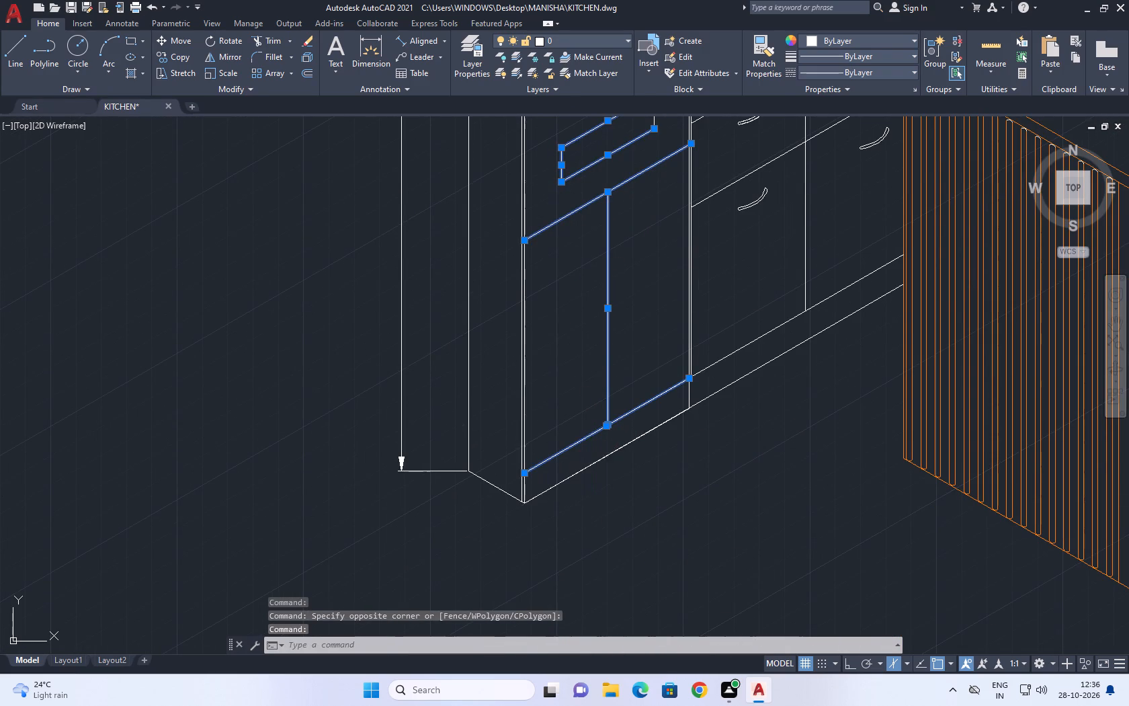
{"action": "left_click_drag", "start_coordinate": [553, 360], "coordinate": [547, 350]}
{"action": "left_click", "coordinate": [500, 307]}
{"action": "left_click_drag", "start_coordinate": [508, 341], "coordinate": [472, 316]}
{"action": "left_click", "coordinate": [453, 290]}
{"action": "left_click", "coordinate": [506, 467]}
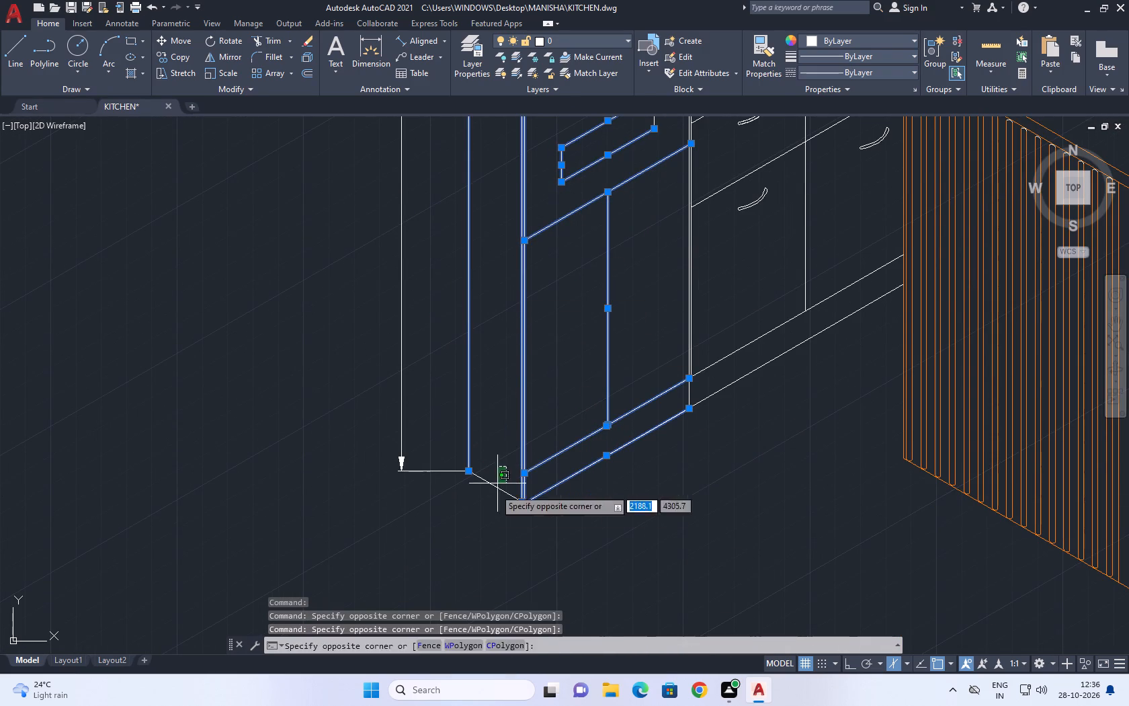
{"action": "left_click", "coordinate": [491, 505]}
{"action": "scroll", "coordinate": [687, 383], "scroll_direction": "up", "scroll_amount": 1}
{"action": "left_click", "coordinate": [688, 407]}
{"action": "scroll", "coordinate": [692, 409], "scroll_direction": "down", "scroll_amount": 4}
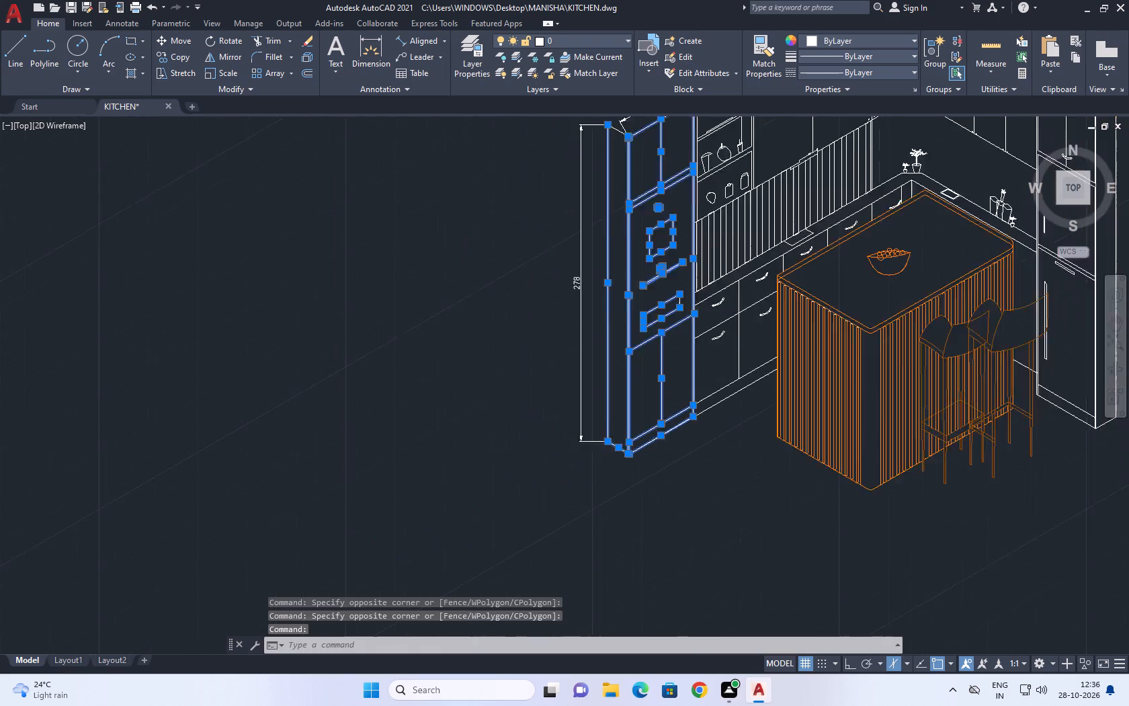
{"action": "middle_click_drag", "start_coordinate": [695, 355], "coordinate": [673, 455]}
{"action": "scroll", "coordinate": [665, 347], "scroll_direction": "up", "scroll_amount": 4}
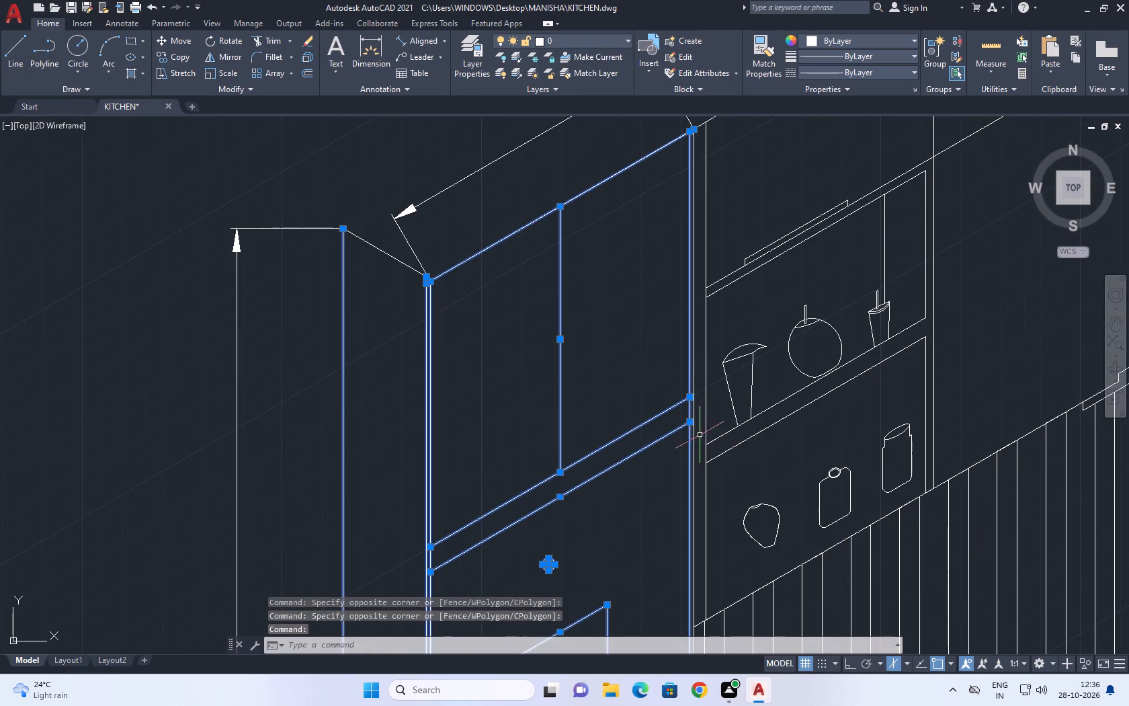
{"action": "scroll", "coordinate": [653, 311], "scroll_direction": "up", "scroll_amount": 1}
{"action": "middle_click_drag", "start_coordinate": [653, 311], "coordinate": [658, 300]}
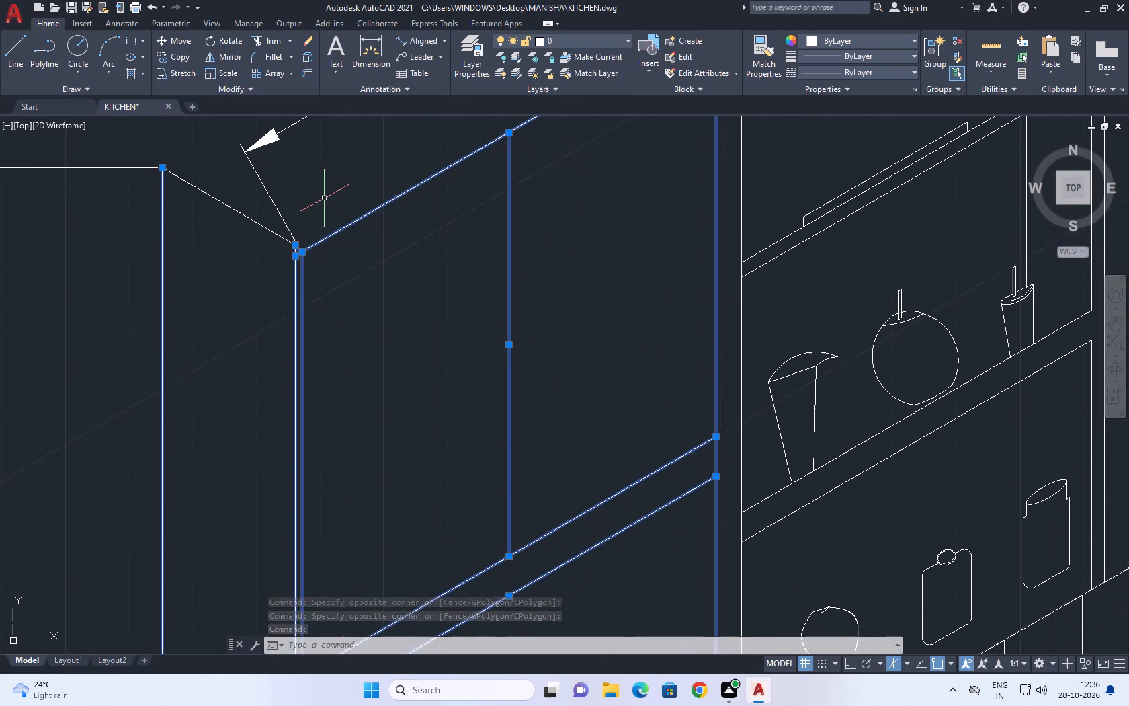
{"action": "scroll", "coordinate": [324, 198], "scroll_direction": "up", "scroll_amount": 2}
{"action": "scroll", "coordinate": [190, 292], "scroll_direction": "up", "scroll_amount": 2}
{"action": "scroll", "coordinate": [401, 274], "scroll_direction": "down", "scroll_amount": 11}
{"action": "middle_click_drag", "start_coordinate": [479, 373], "coordinate": [466, 336]}
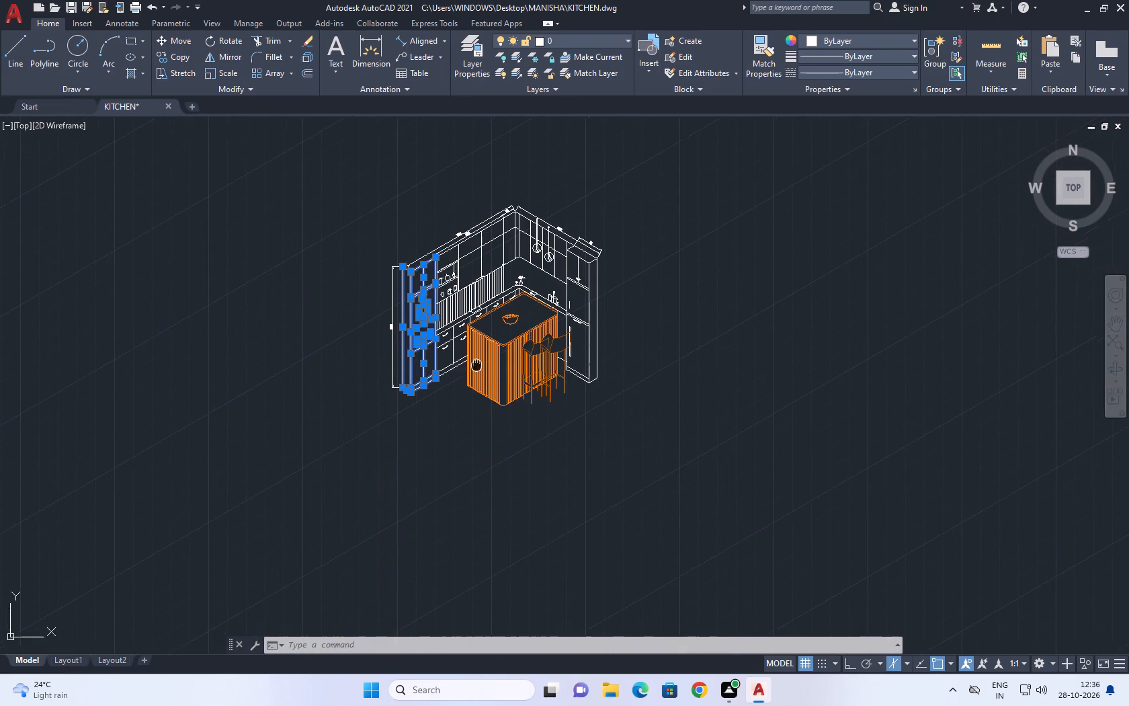
{"action": "middle_click_drag", "start_coordinate": [466, 336], "coordinate": [449, 305]}
{"action": "scroll", "coordinate": [386, 315], "scroll_direction": "up", "scroll_amount": 5}
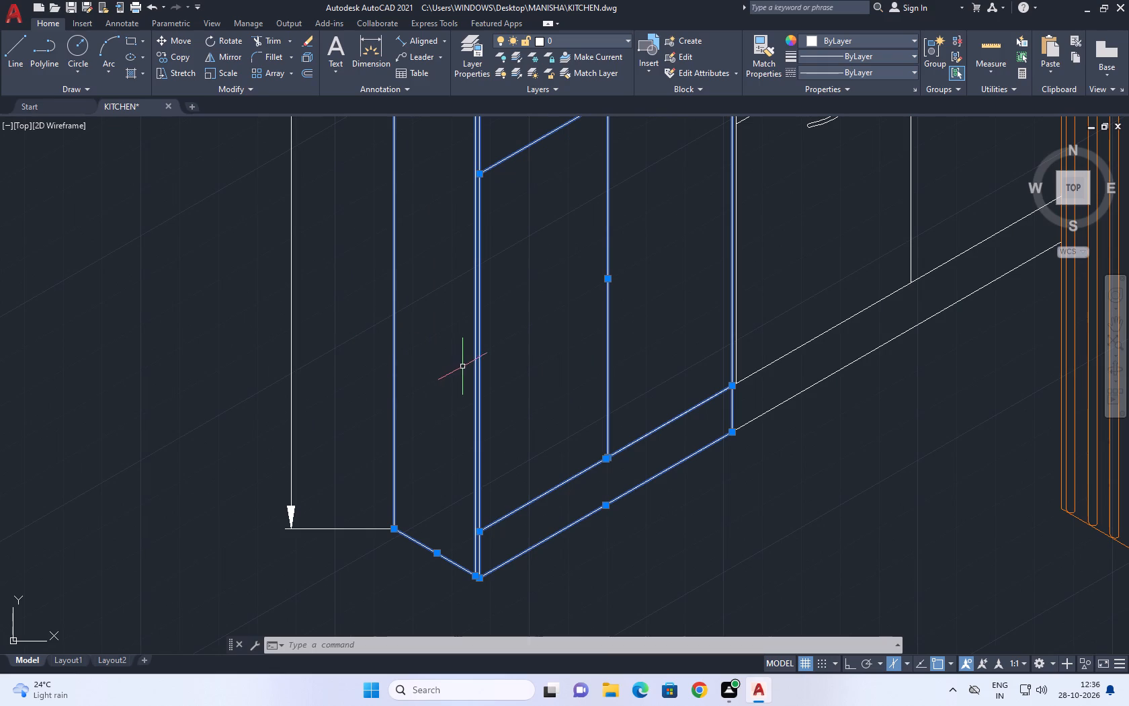
{"action": "middle_click_drag", "start_coordinate": [634, 406], "coordinate": [554, 482]}
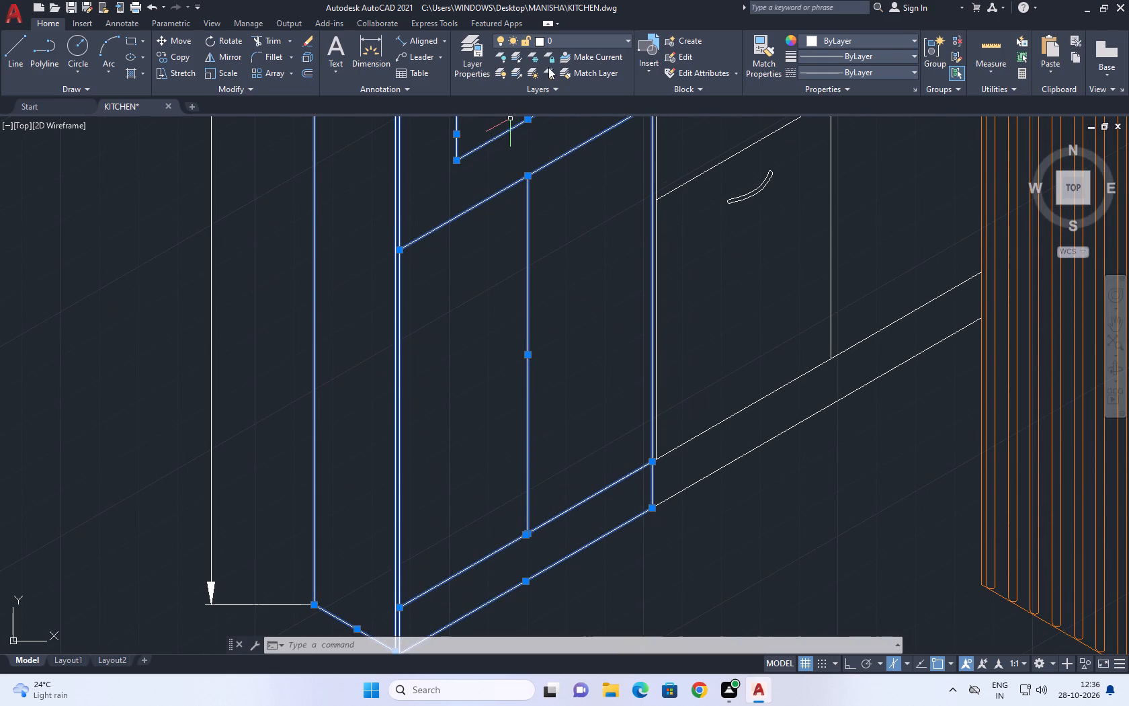
{"action": "left_click", "coordinate": [565, 37]}
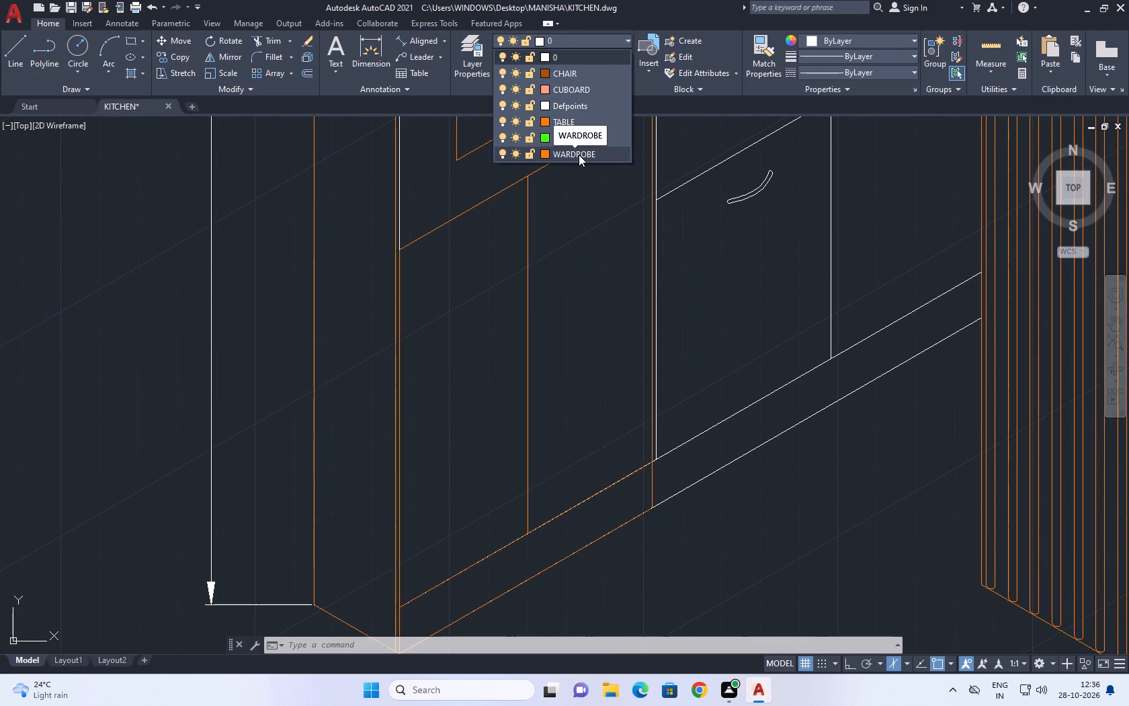
{"action": "left_click", "coordinate": [579, 155]}
{"action": "right_click", "coordinate": [598, 229]}
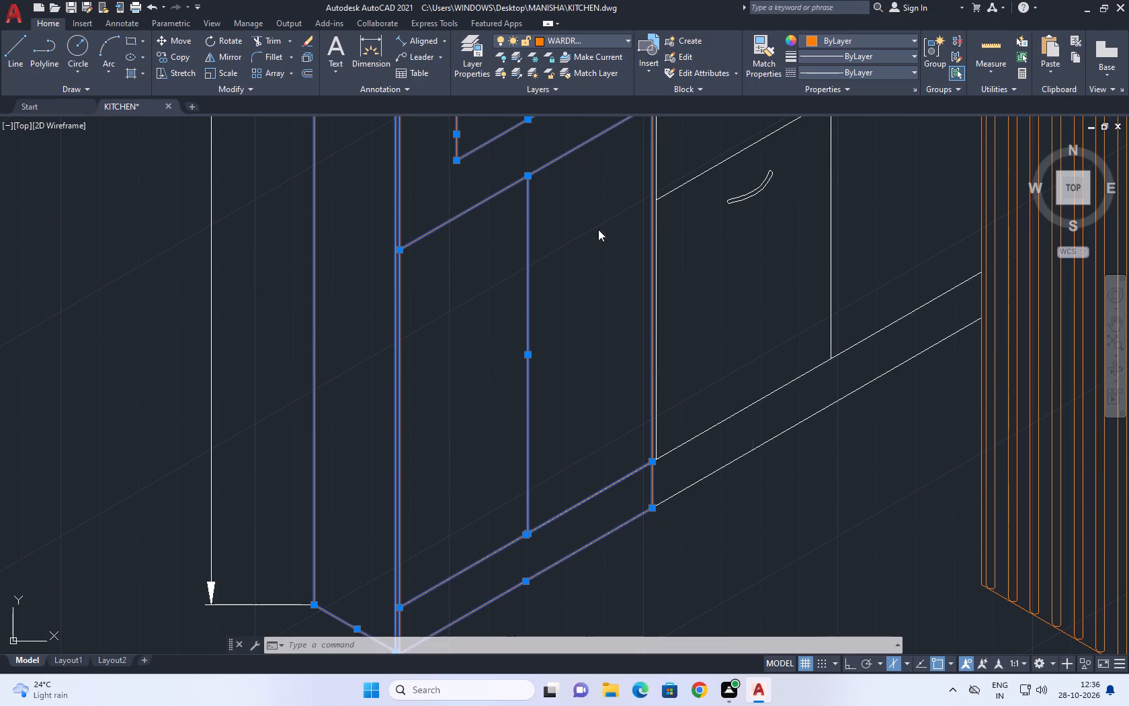
{"action": "left_click", "coordinate": [653, 443]}
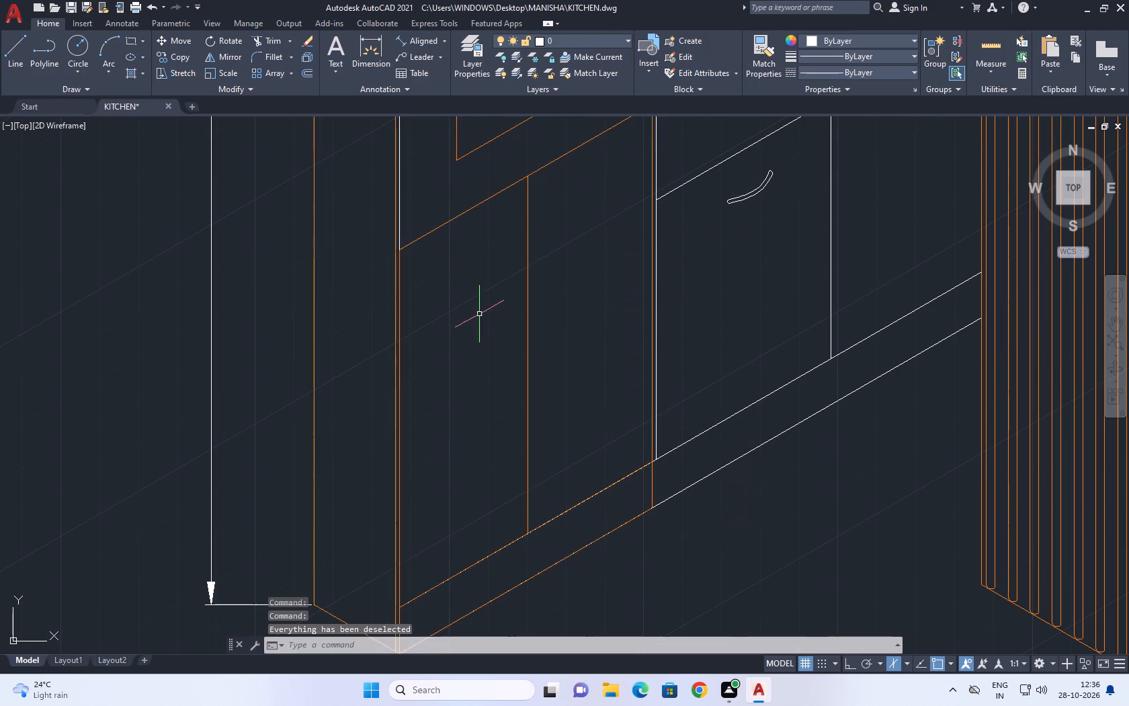
Assign the remaining white vertical edge line beside the oven front to the WARDROBE layer and clear the selection.
{"action": "left_click", "coordinate": [400, 233]}
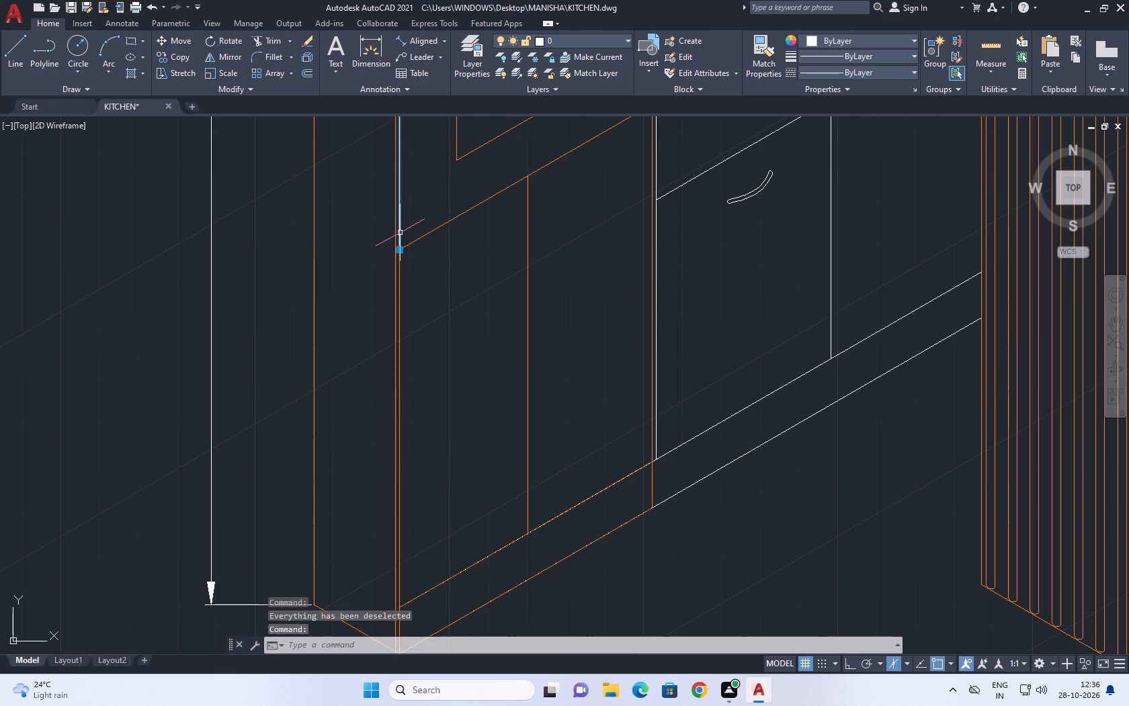
{"action": "left_click", "coordinate": [584, 41]}
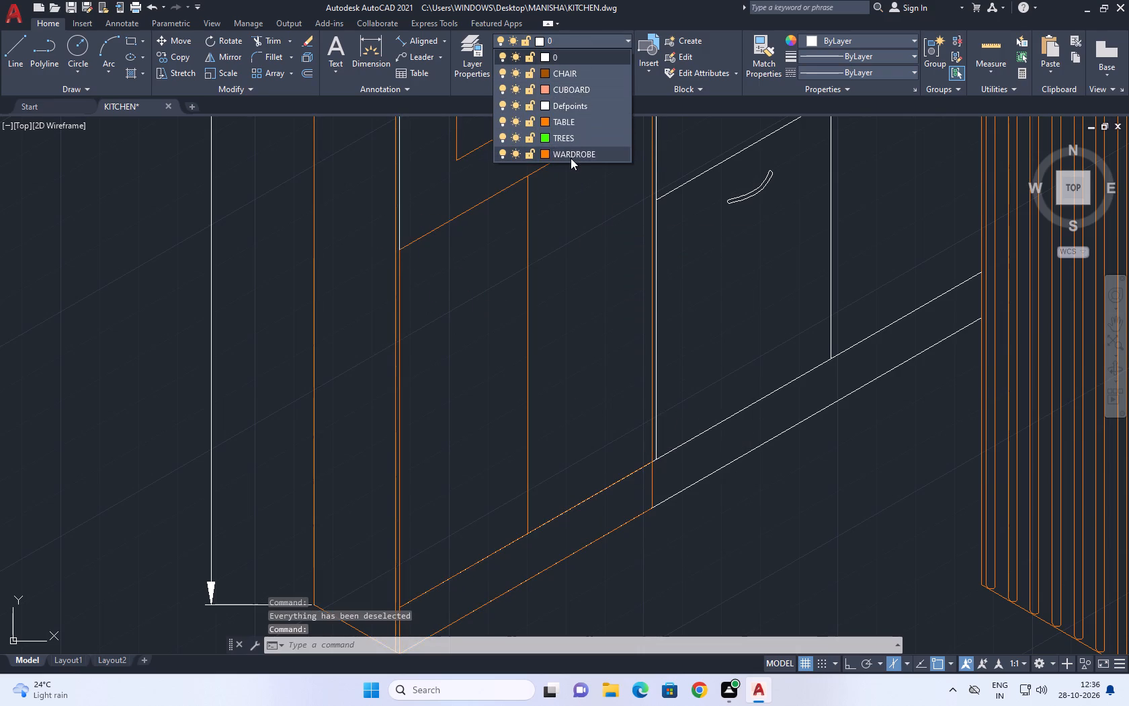
{"action": "left_click", "coordinate": [572, 155]}
{"action": "right_click", "coordinate": [572, 218]}
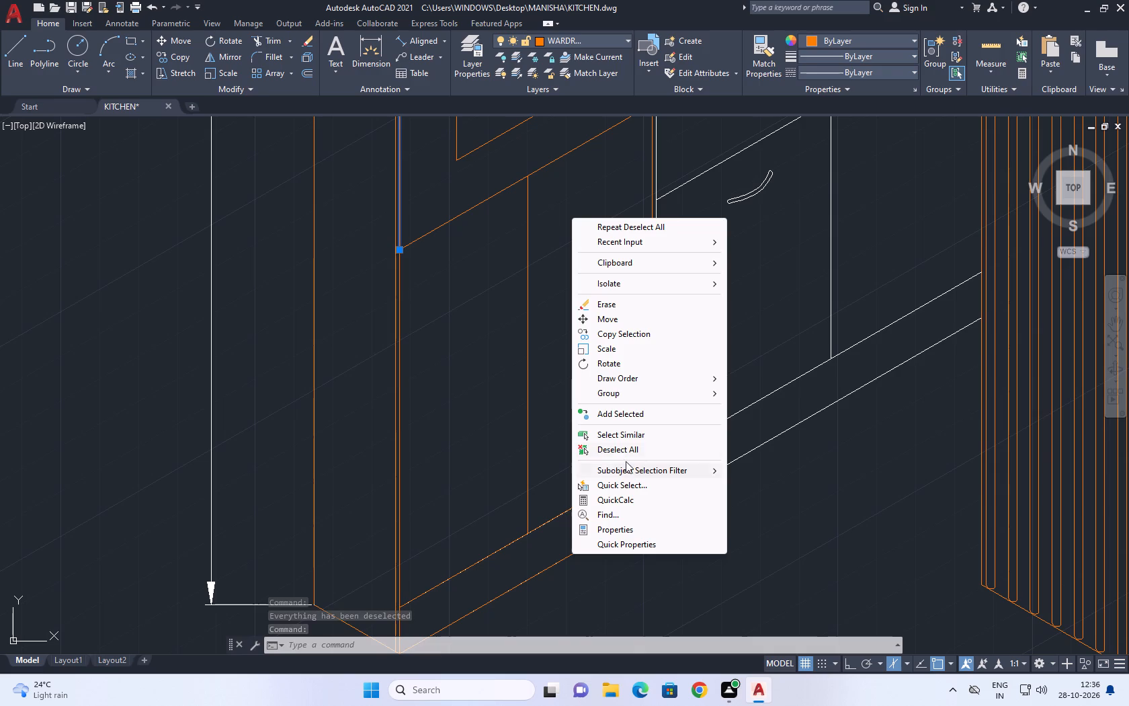
{"action": "left_click", "coordinate": [614, 449]}
Assign the lower oven panel's white end line, with its top edge and the handle bar, to the WARDROBE layer and clear the selection.
{"action": "scroll", "coordinate": [575, 366], "scroll_direction": "down", "scroll_amount": 2}
{"action": "middle_click_drag", "start_coordinate": [611, 311], "coordinate": [582, 387]}
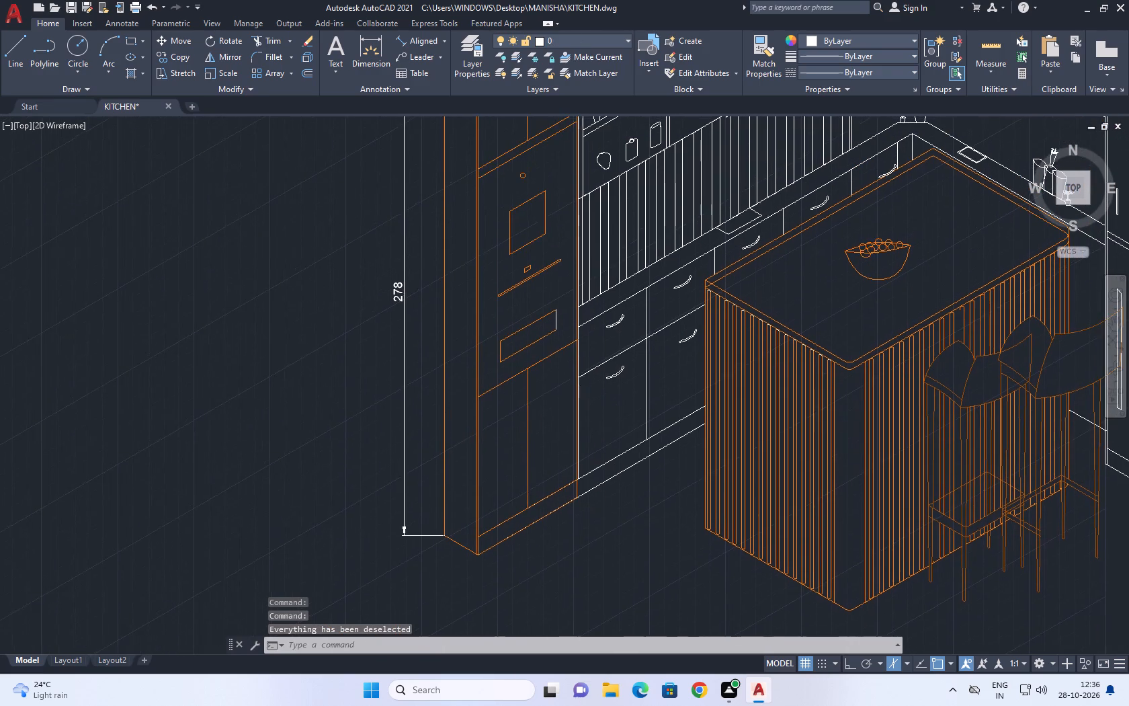
{"action": "scroll", "coordinate": [559, 221], "scroll_direction": "up", "scroll_amount": 2}
{"action": "left_click_drag", "start_coordinate": [563, 225], "coordinate": [564, 249]}
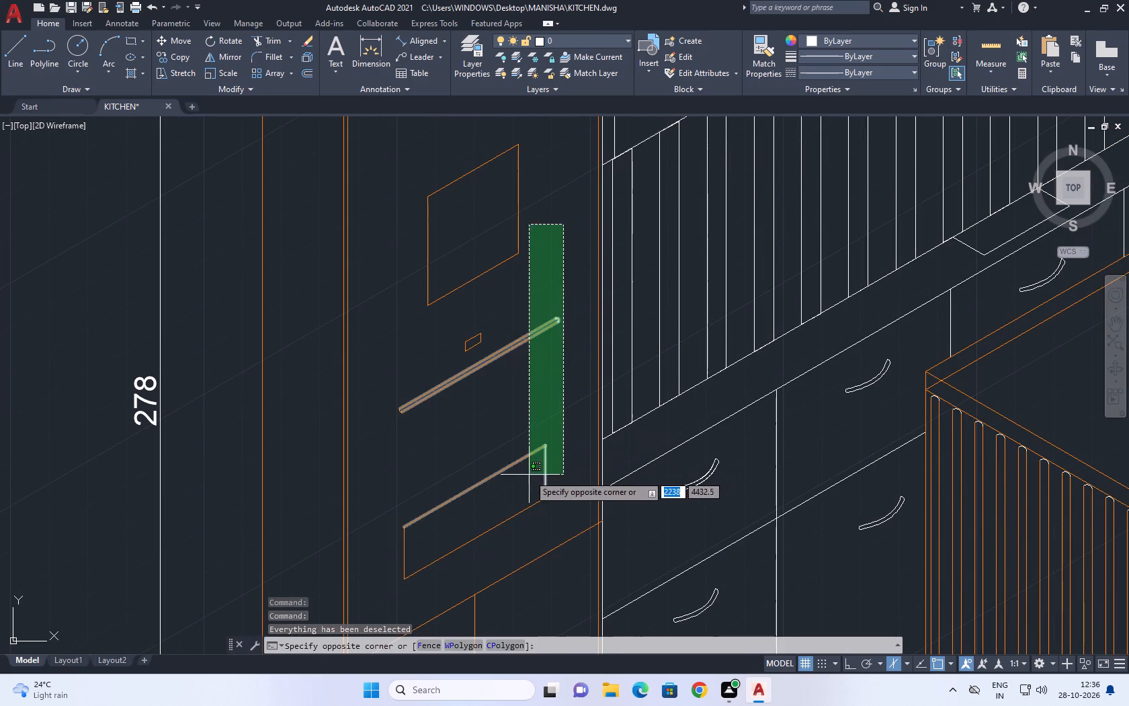
{"action": "left_click", "coordinate": [528, 478]}
{"action": "left_click", "coordinate": [547, 44]}
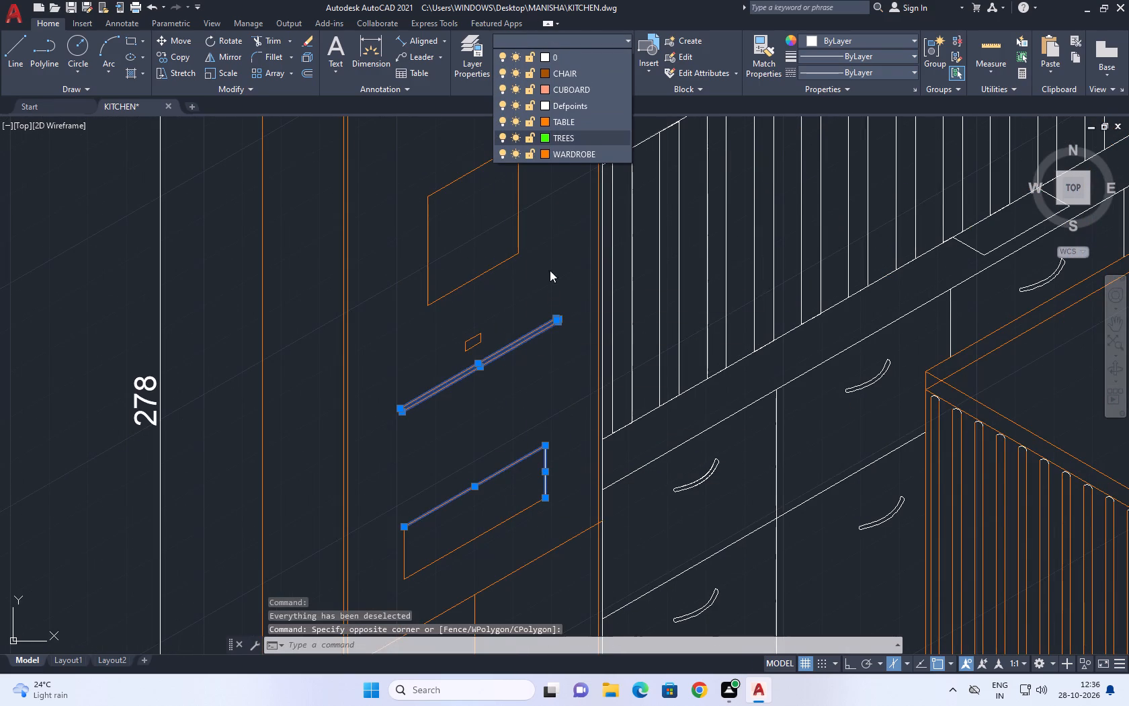
{"action": "left_click", "coordinate": [567, 153]}
{"action": "right_click", "coordinate": [534, 221]}
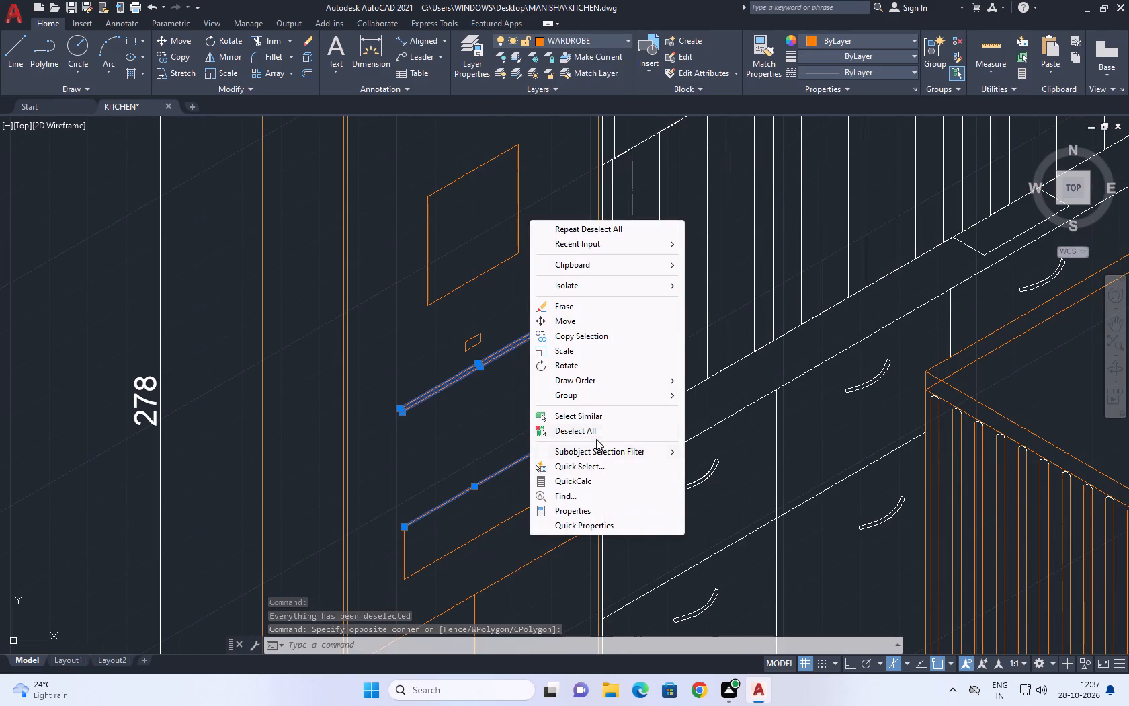
{"action": "left_click", "coordinate": [593, 434]}
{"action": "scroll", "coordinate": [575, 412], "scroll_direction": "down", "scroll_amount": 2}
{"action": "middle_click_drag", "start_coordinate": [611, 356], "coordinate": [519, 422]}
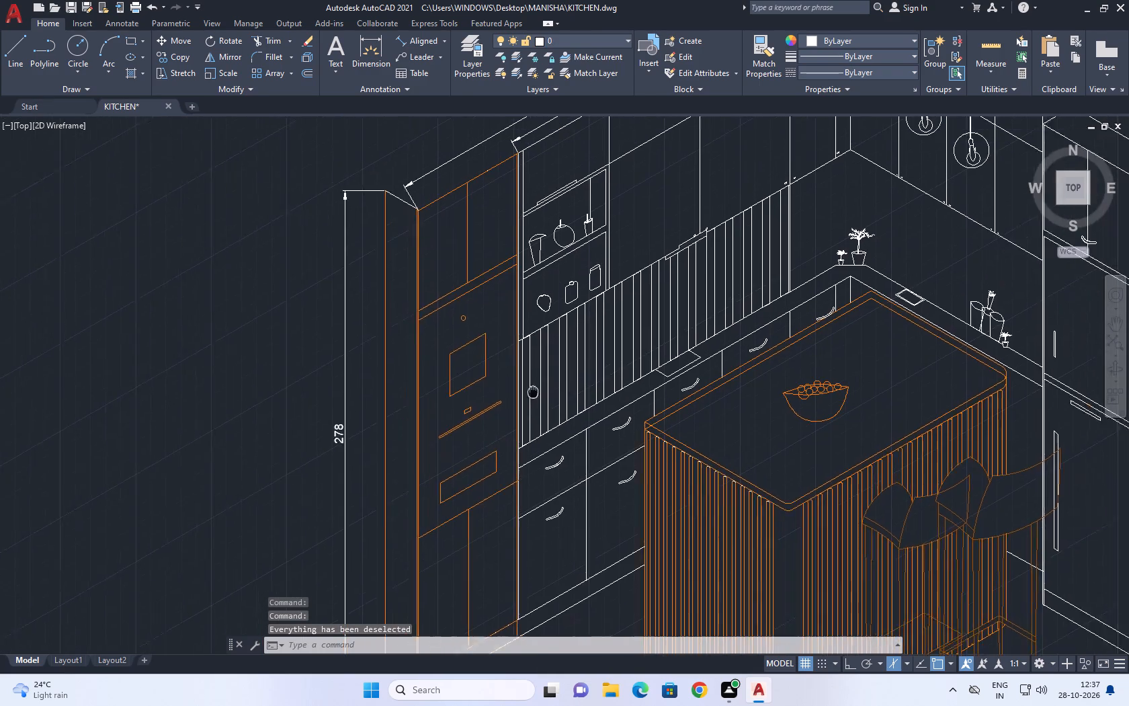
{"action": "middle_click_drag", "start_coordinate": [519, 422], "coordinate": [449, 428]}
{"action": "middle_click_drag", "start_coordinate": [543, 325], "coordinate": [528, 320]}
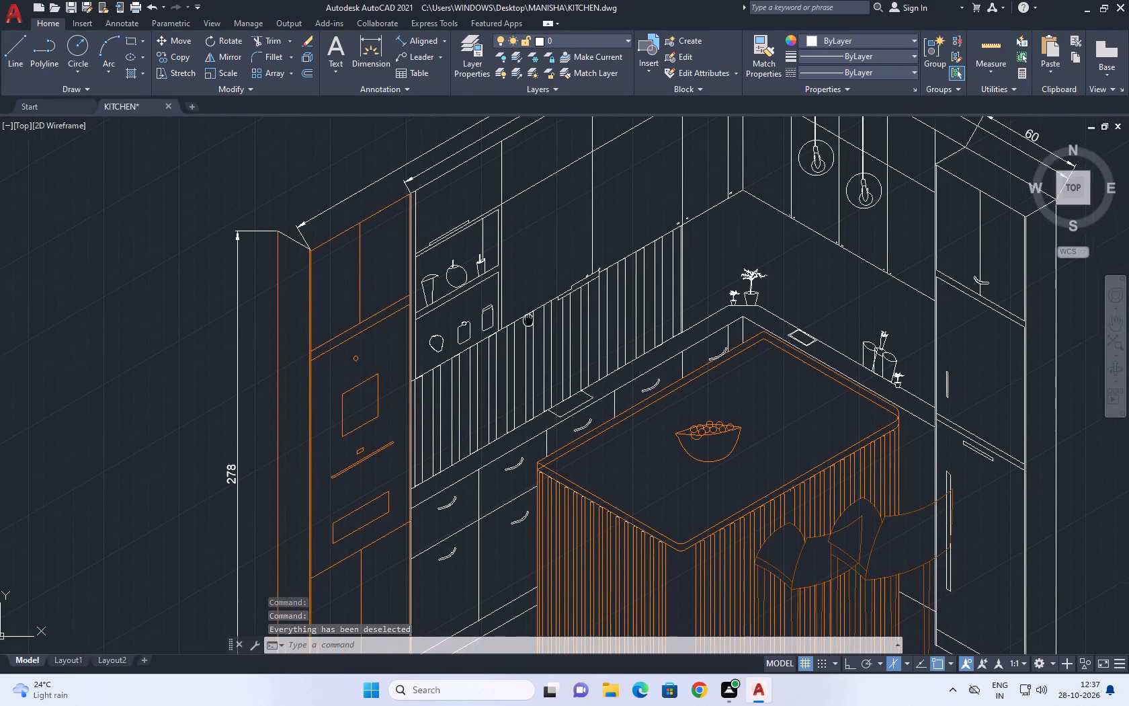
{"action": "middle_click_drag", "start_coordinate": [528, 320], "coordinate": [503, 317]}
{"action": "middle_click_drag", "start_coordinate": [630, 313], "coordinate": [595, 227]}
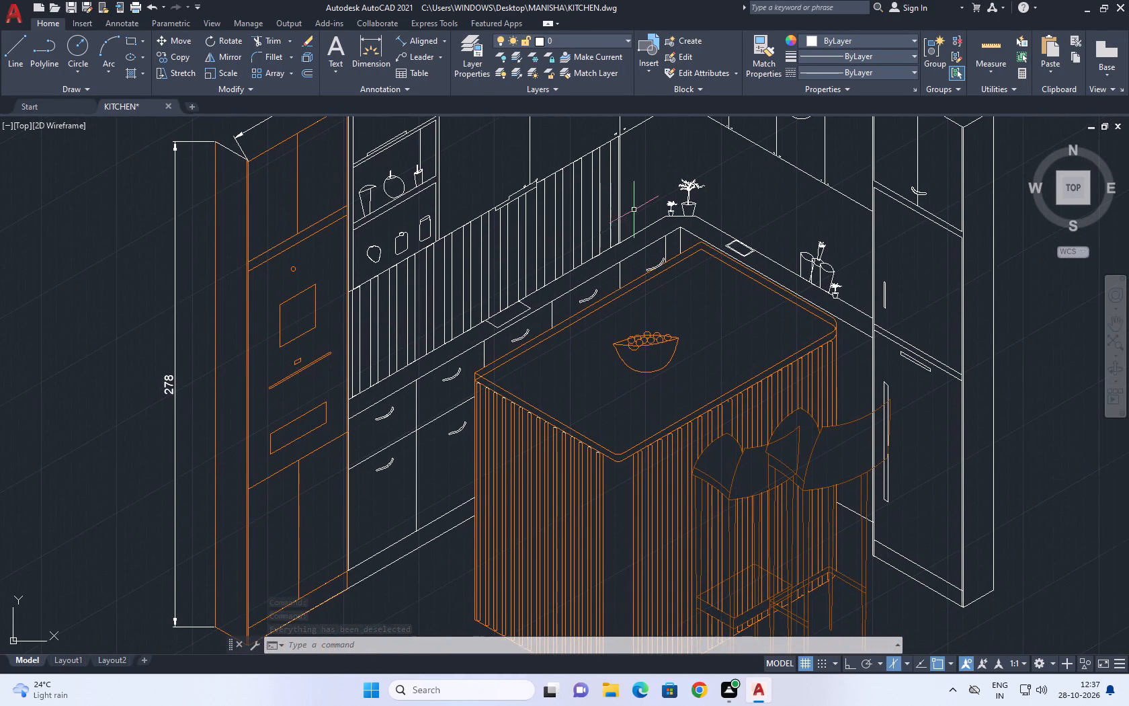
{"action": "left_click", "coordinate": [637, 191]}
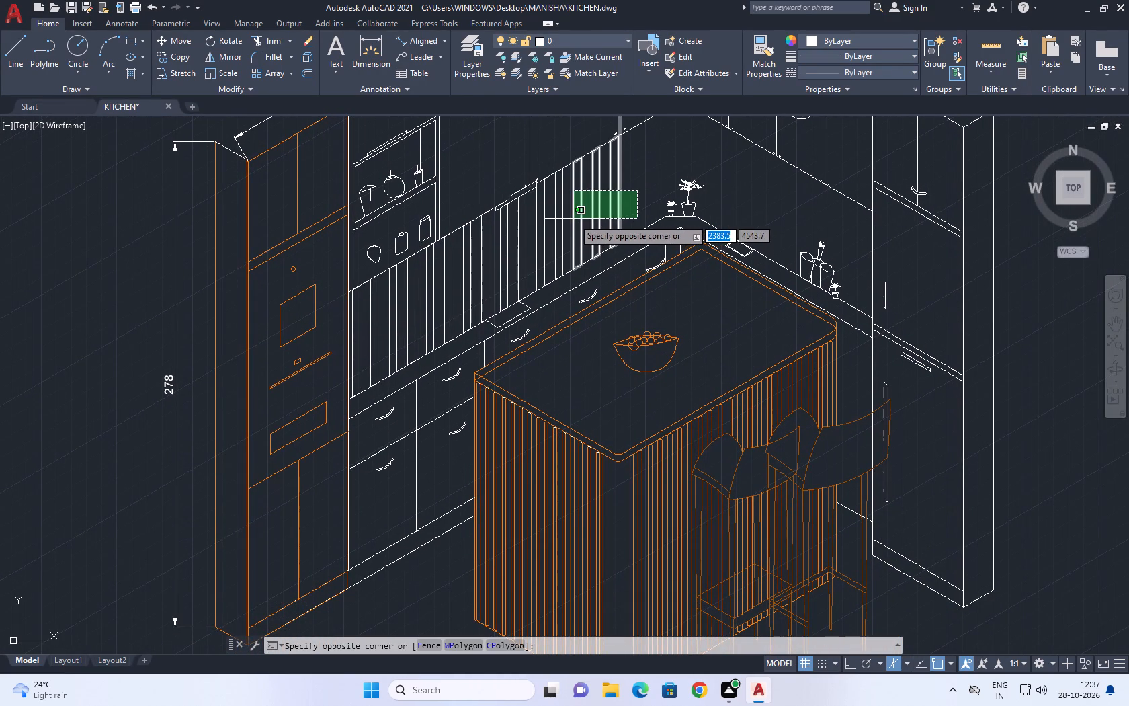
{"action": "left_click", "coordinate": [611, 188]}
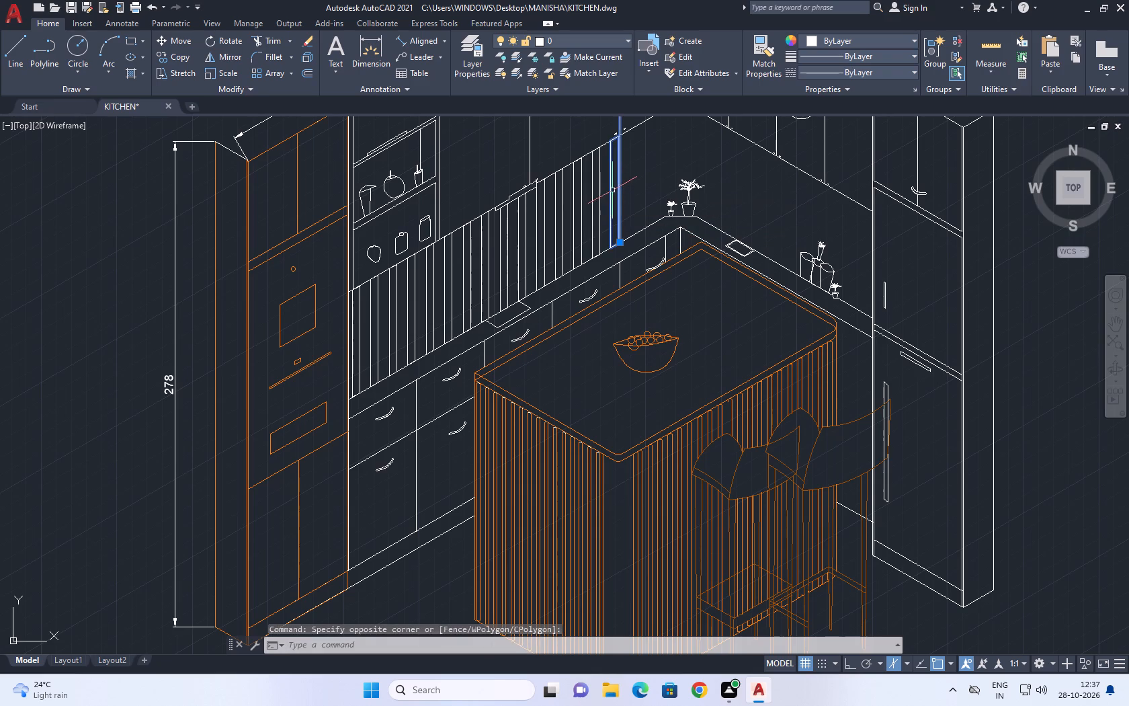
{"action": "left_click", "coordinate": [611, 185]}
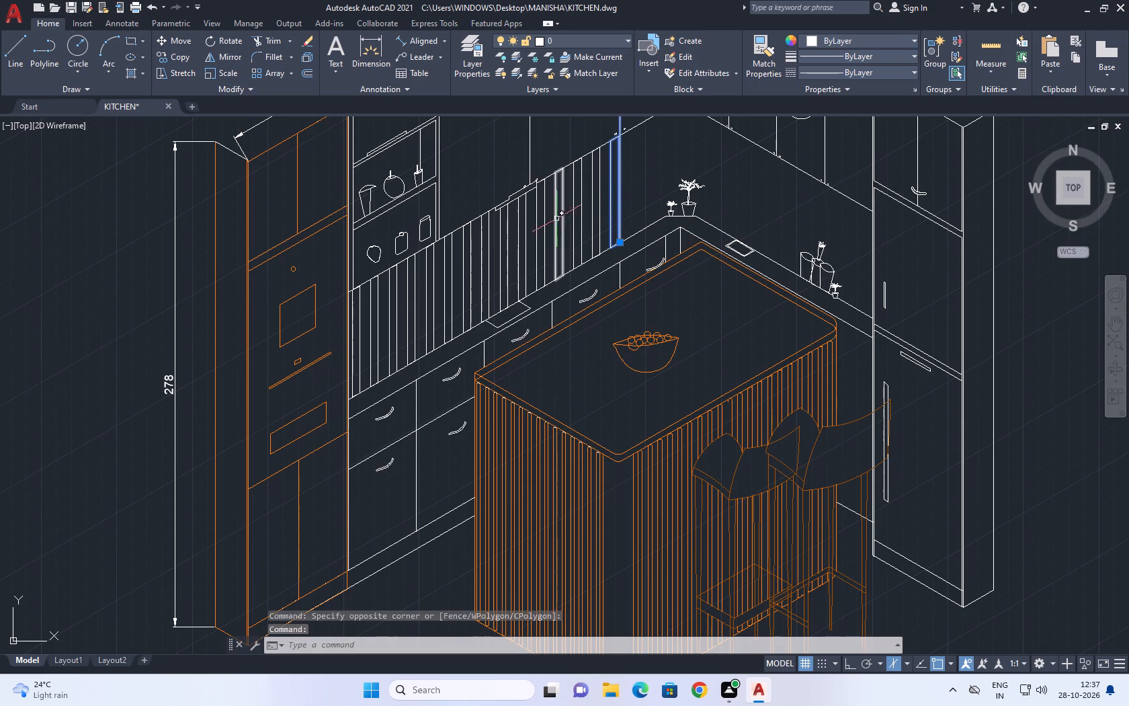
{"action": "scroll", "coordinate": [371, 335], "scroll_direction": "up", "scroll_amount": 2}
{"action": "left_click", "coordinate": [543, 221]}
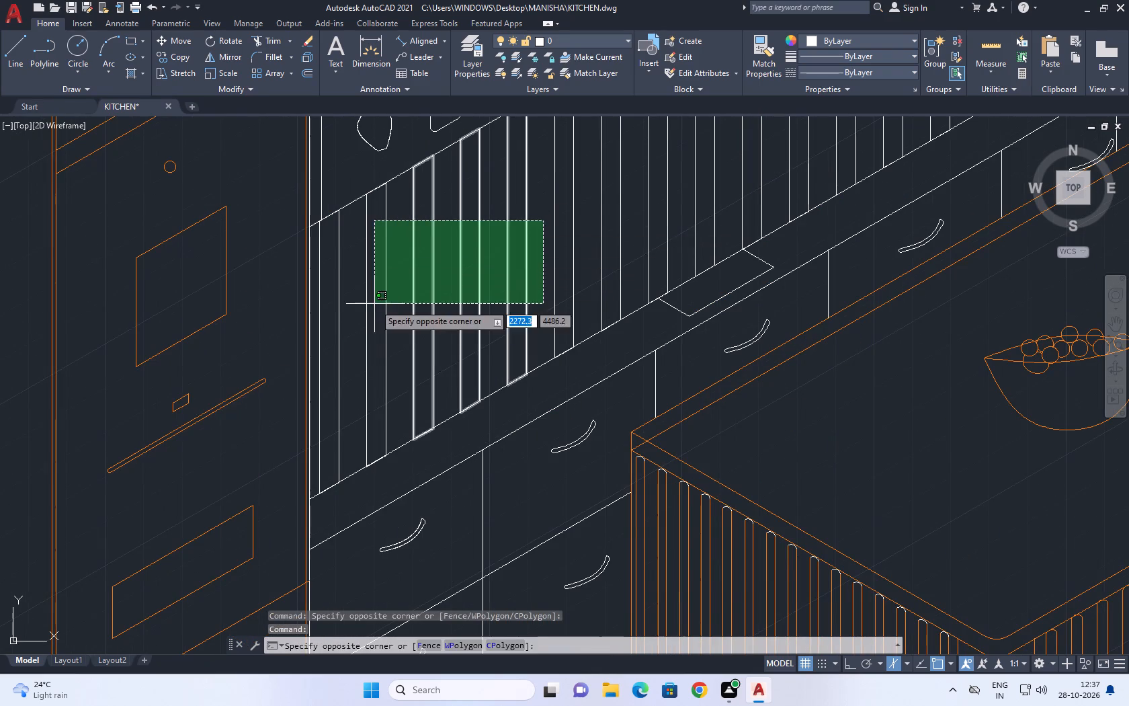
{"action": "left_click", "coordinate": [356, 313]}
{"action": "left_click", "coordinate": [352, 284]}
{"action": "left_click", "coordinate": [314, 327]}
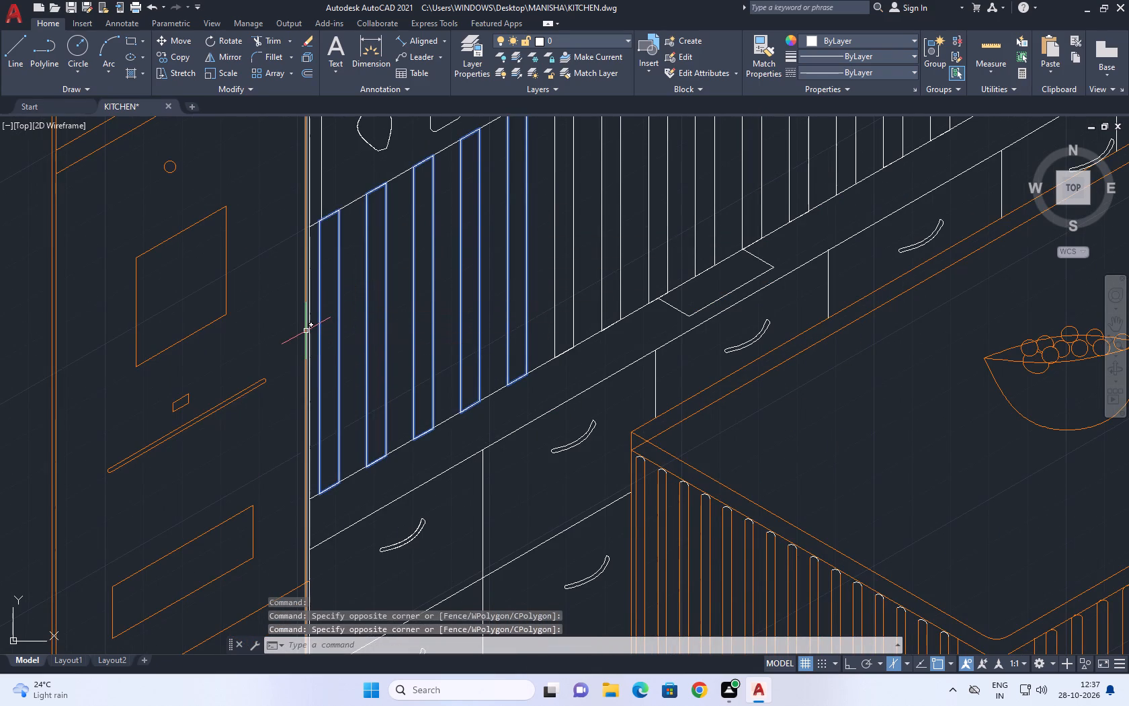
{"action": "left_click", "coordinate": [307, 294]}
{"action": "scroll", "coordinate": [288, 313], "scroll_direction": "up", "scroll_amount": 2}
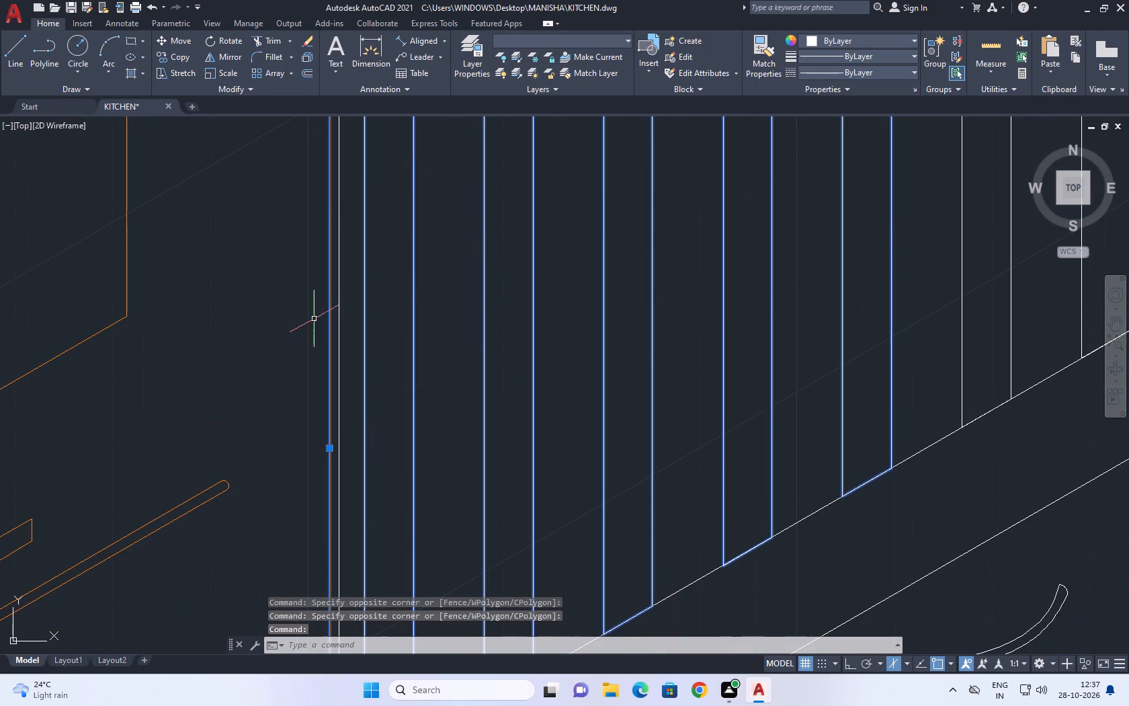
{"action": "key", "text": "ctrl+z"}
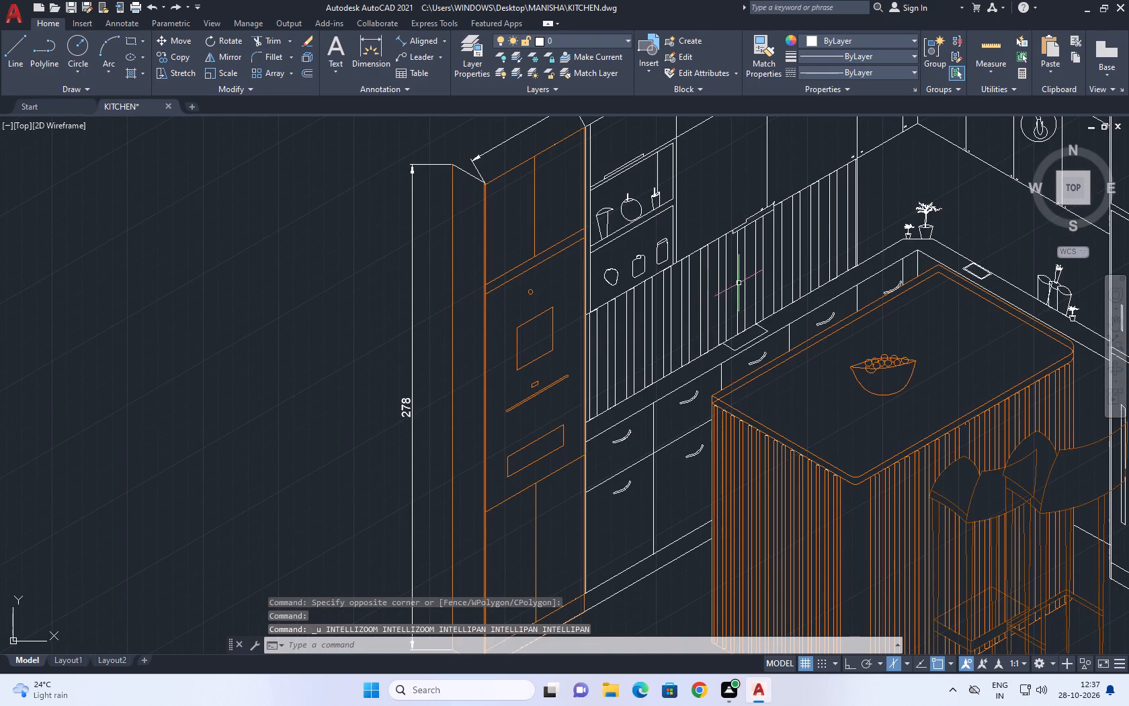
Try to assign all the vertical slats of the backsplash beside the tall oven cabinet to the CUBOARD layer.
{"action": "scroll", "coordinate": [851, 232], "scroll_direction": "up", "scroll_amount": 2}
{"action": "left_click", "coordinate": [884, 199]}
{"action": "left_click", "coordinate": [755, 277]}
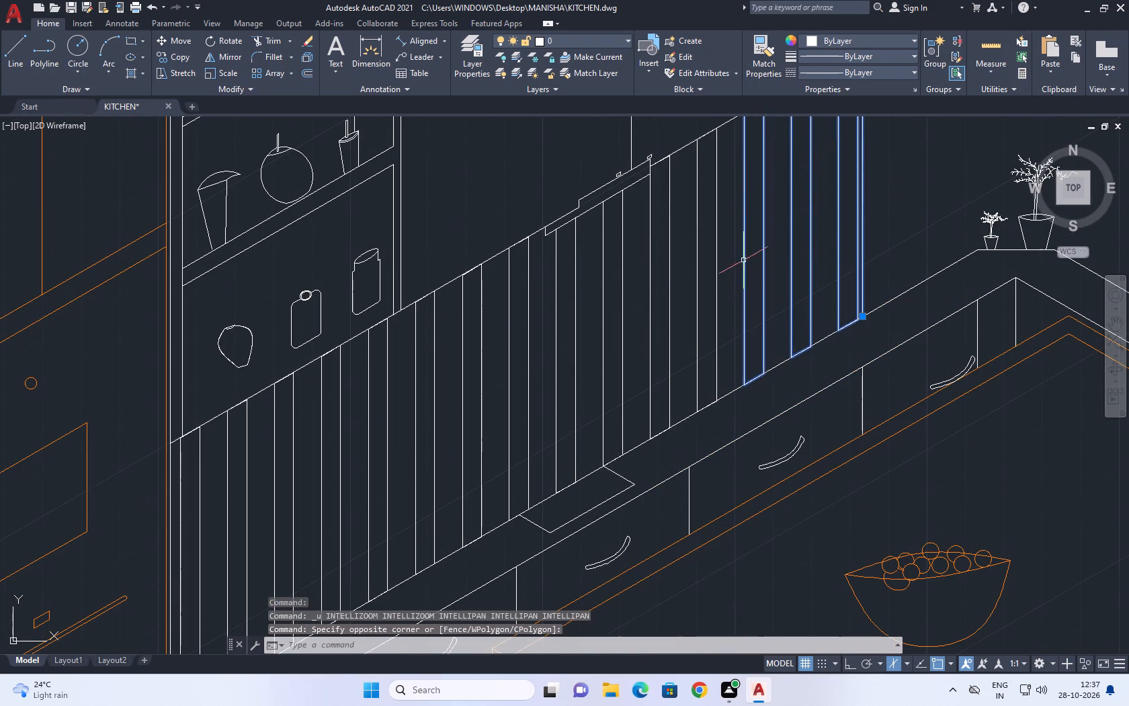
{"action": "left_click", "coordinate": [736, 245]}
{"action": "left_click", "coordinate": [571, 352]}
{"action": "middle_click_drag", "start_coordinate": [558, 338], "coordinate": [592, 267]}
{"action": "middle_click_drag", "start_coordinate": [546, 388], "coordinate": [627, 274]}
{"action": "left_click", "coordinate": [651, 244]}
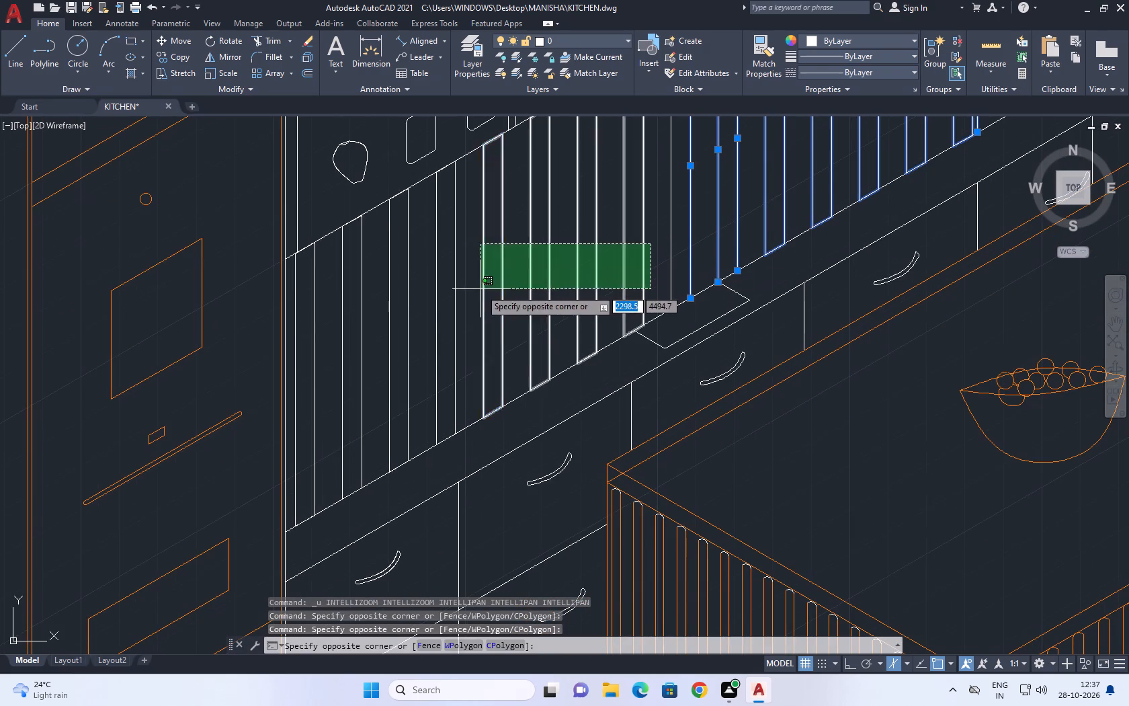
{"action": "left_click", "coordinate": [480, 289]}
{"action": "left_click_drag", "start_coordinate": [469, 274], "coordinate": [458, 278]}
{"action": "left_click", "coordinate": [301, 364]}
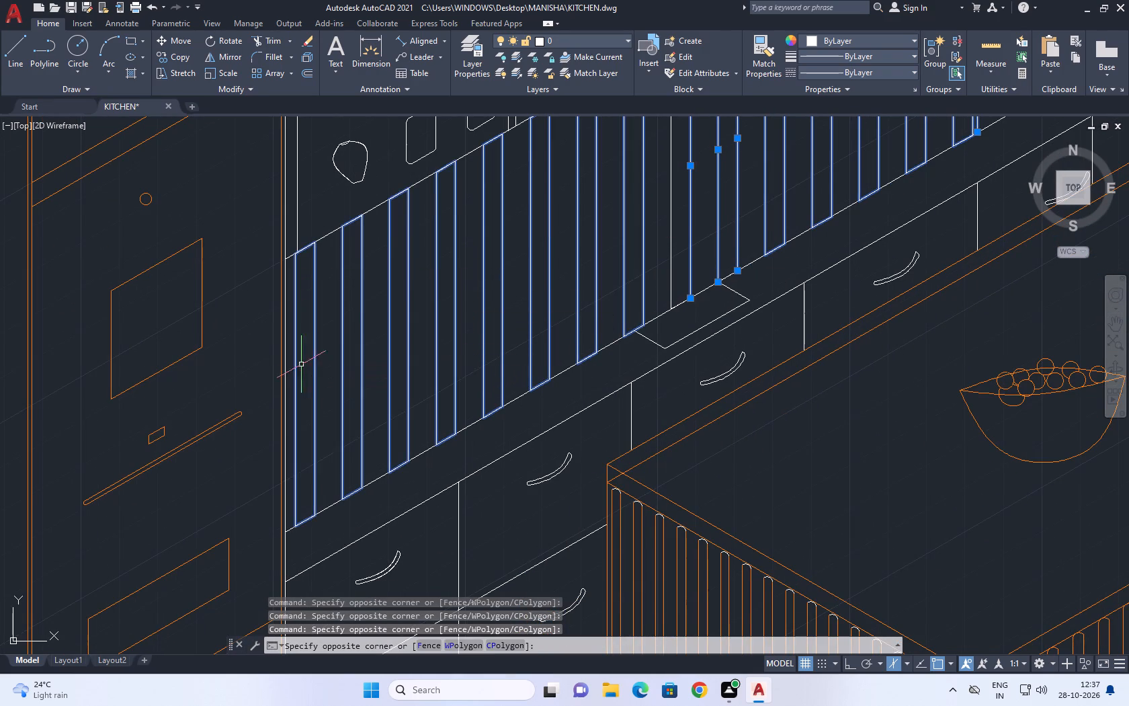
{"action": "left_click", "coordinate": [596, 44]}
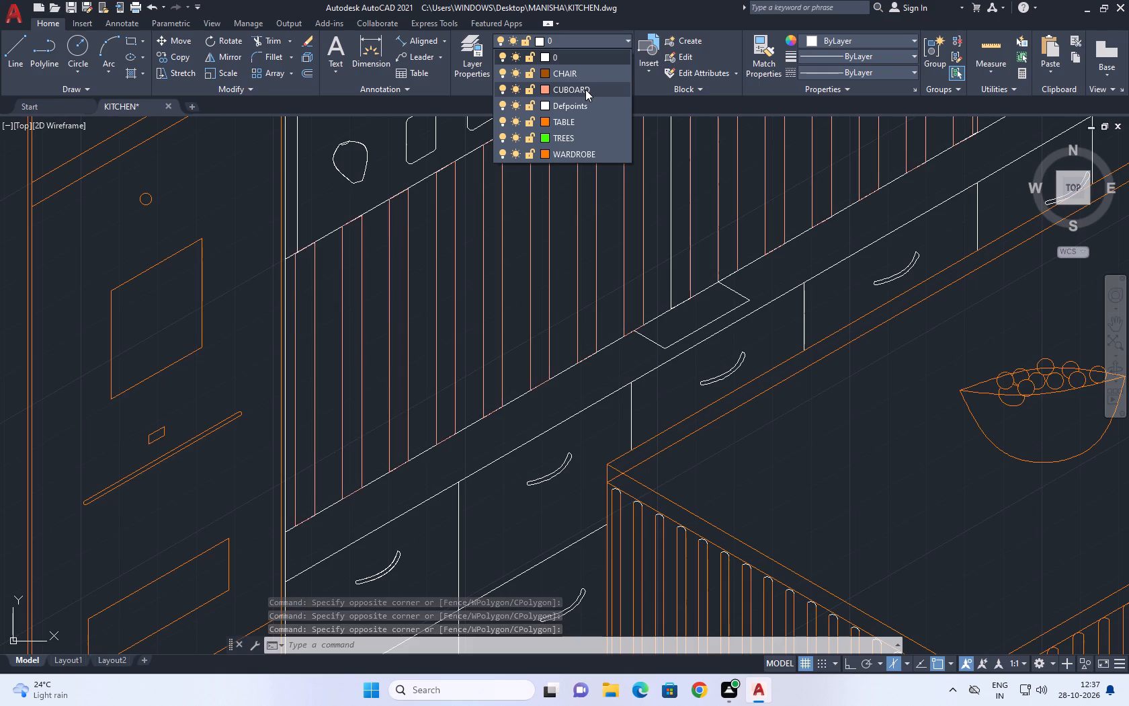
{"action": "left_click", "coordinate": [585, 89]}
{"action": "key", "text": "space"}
Assign the five backsplash slats nearest the room corner to the CUBOARD layer and clear the selection.
{"action": "scroll", "coordinate": [419, 321], "scroll_direction": "down", "scroll_amount": 3}
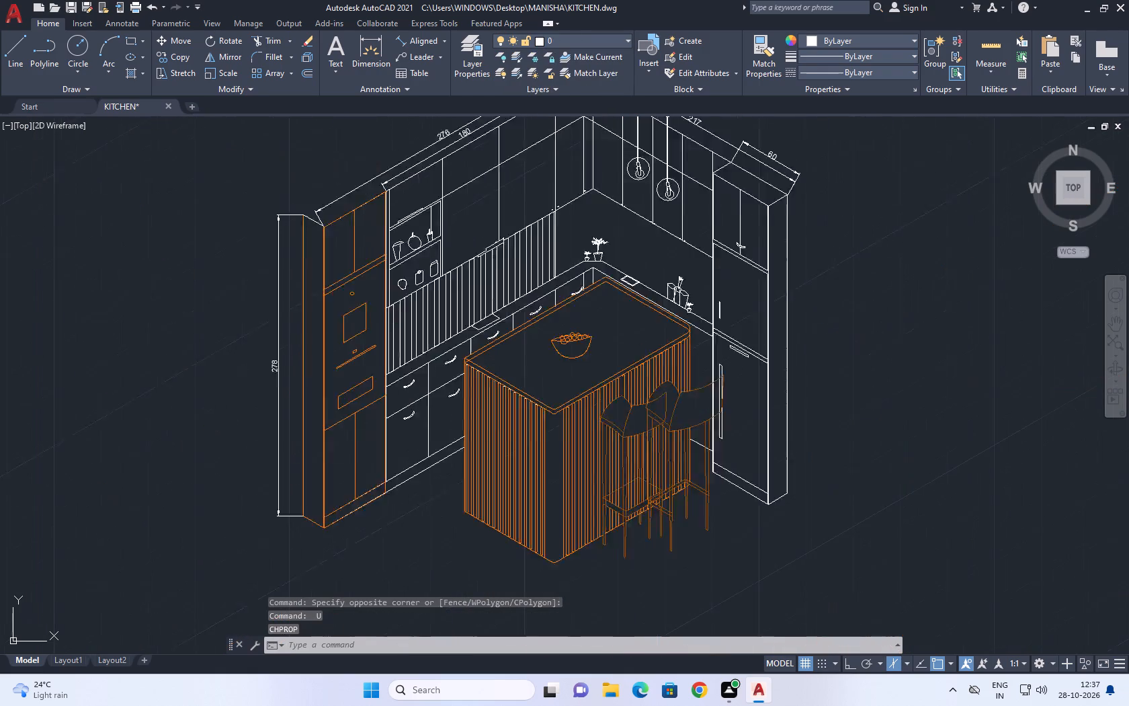
{"action": "scroll", "coordinate": [417, 325], "scroll_direction": "down", "scroll_amount": 1}
{"action": "scroll", "coordinate": [483, 293], "scroll_direction": "up", "scroll_amount": 4}
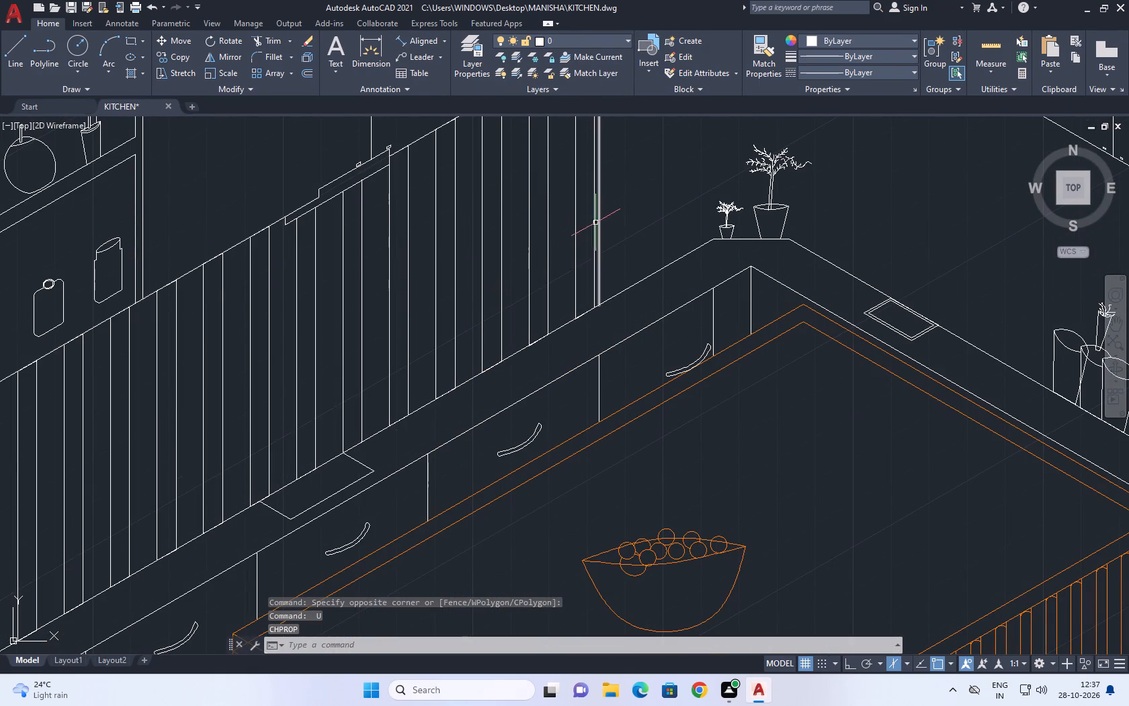
{"action": "left_click", "coordinate": [595, 222]}
{"action": "left_click", "coordinate": [550, 231]}
{"action": "left_click", "coordinate": [403, 303]}
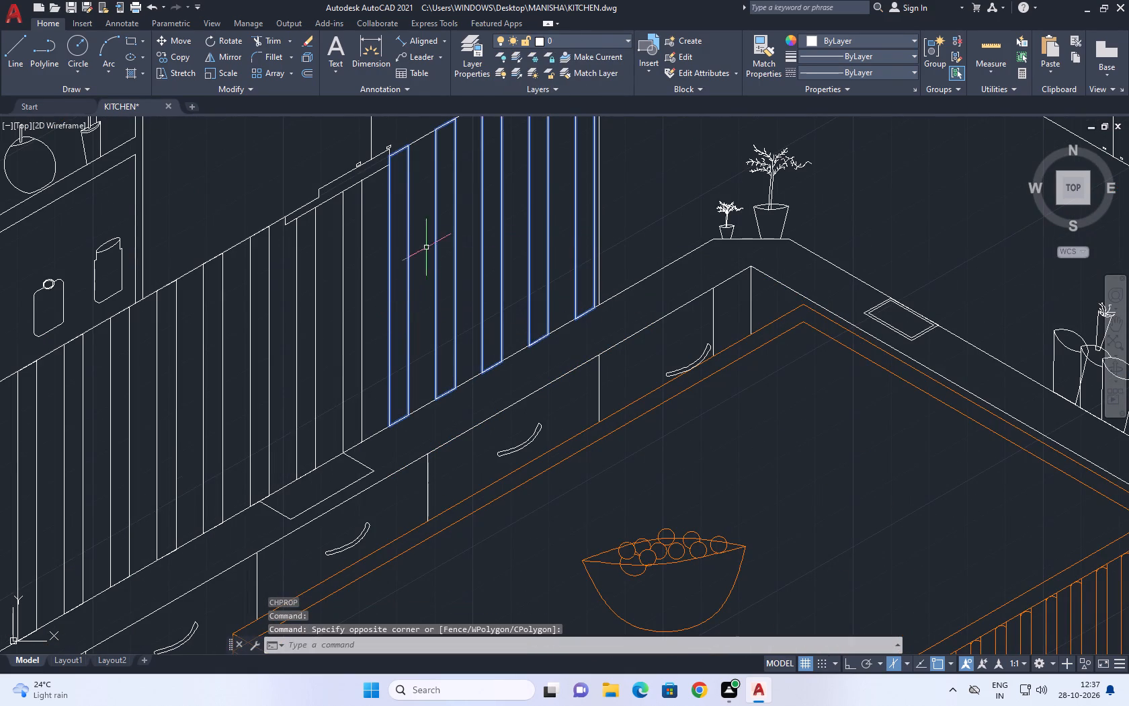
{"action": "left_click", "coordinate": [585, 34]}
{"action": "left_click", "coordinate": [589, 86]}
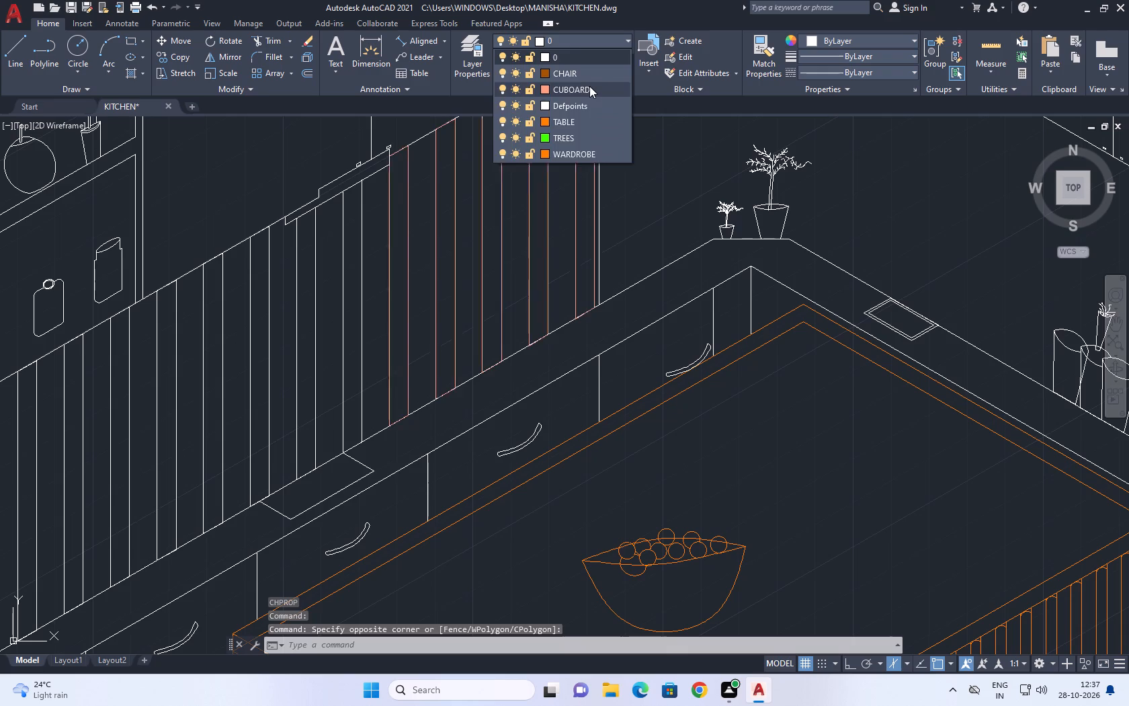
{"action": "middle_click_drag", "start_coordinate": [388, 317], "coordinate": [691, 249]}
{"action": "right_click", "coordinate": [707, 241]}
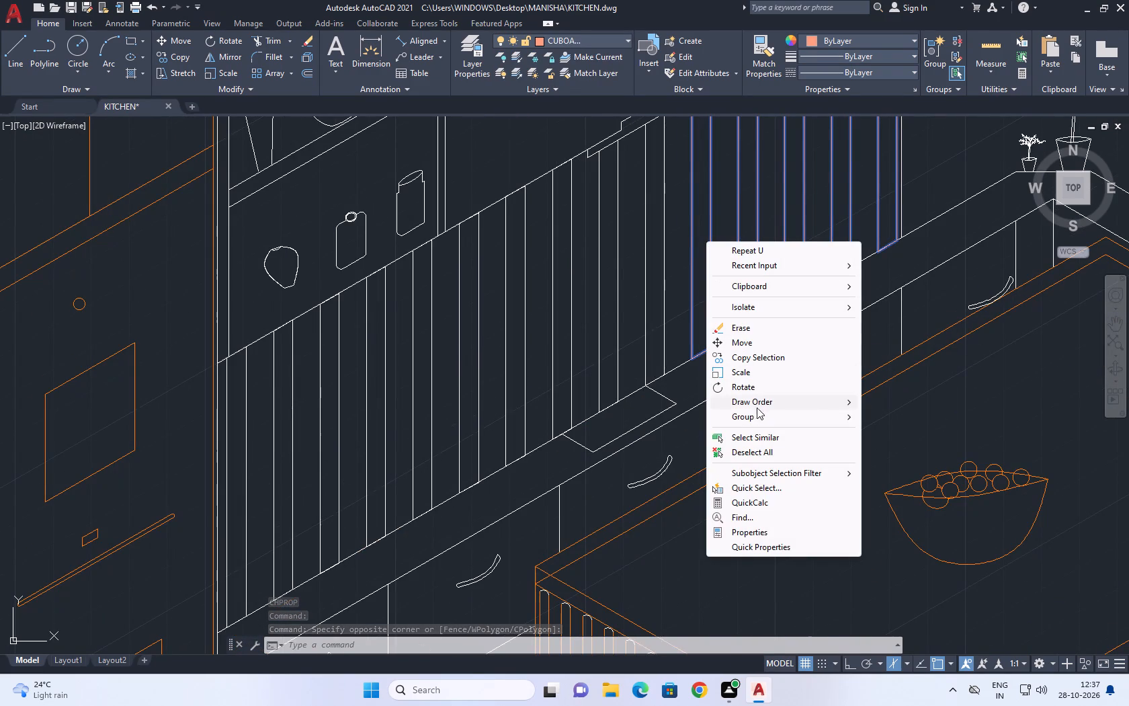
{"action": "left_click", "coordinate": [747, 450]}
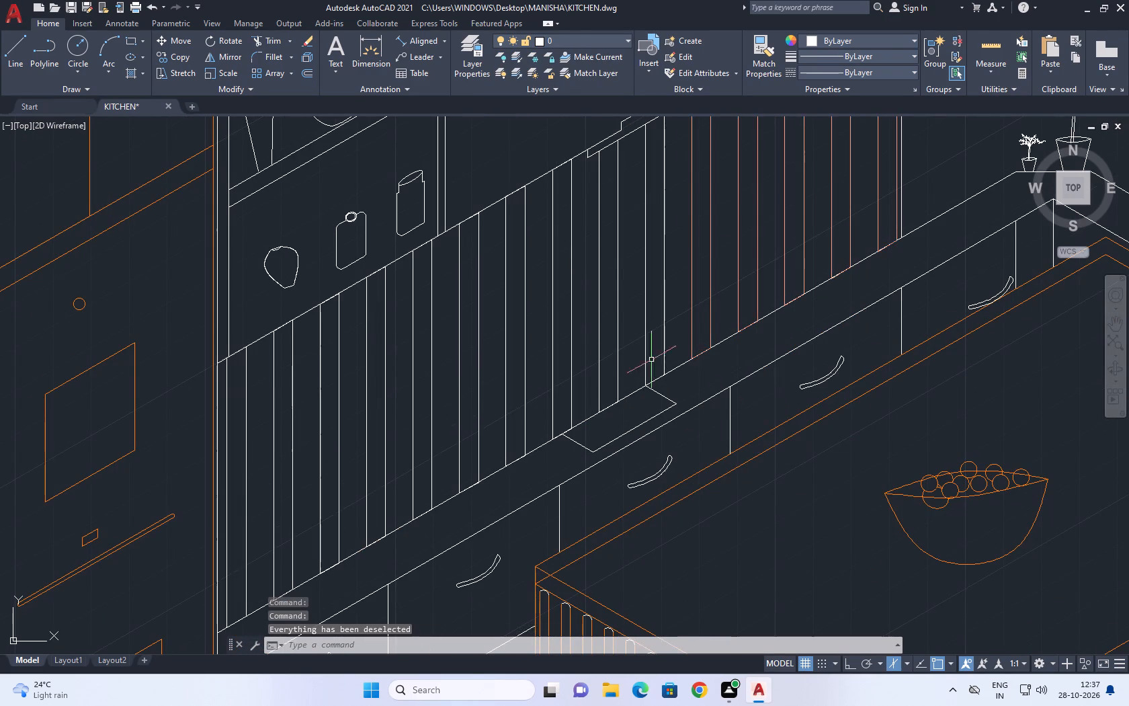
Assign the remaining backsplash slats and the white vertical edge line beside the tall oven cabinet to the CUBOARD layer, and clear the selection.
{"action": "middle_click_drag", "start_coordinate": [577, 336], "coordinate": [680, 338]}
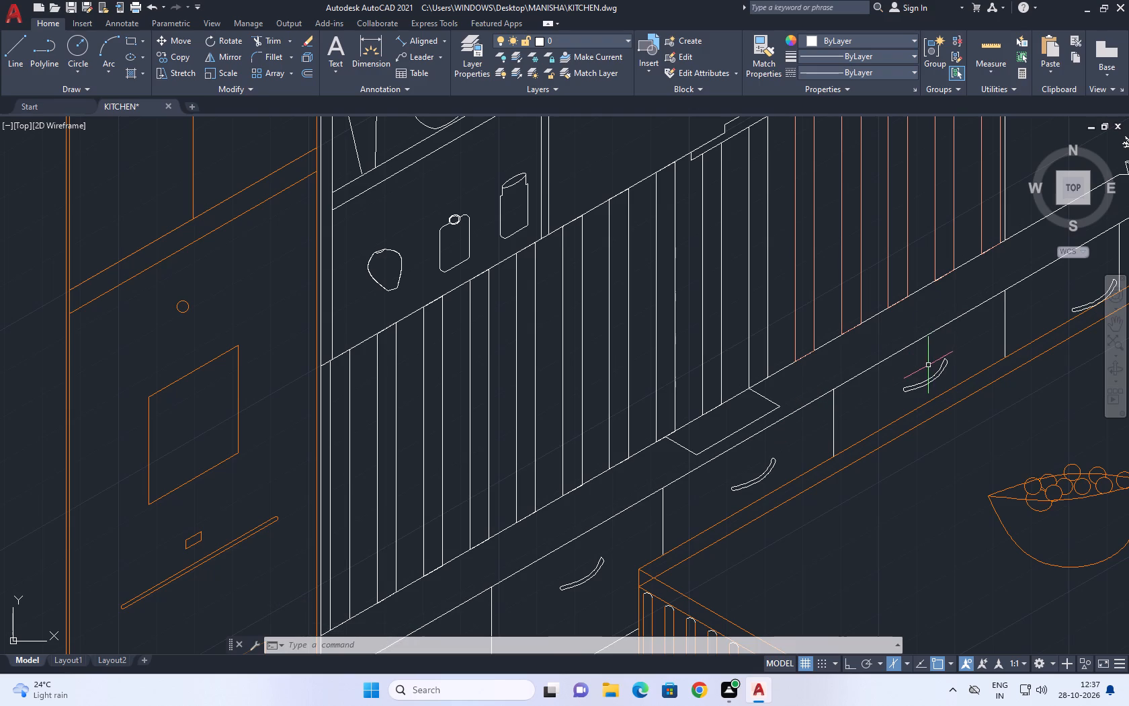
{"action": "scroll", "coordinate": [772, 338], "scroll_direction": "up", "scroll_amount": 1}
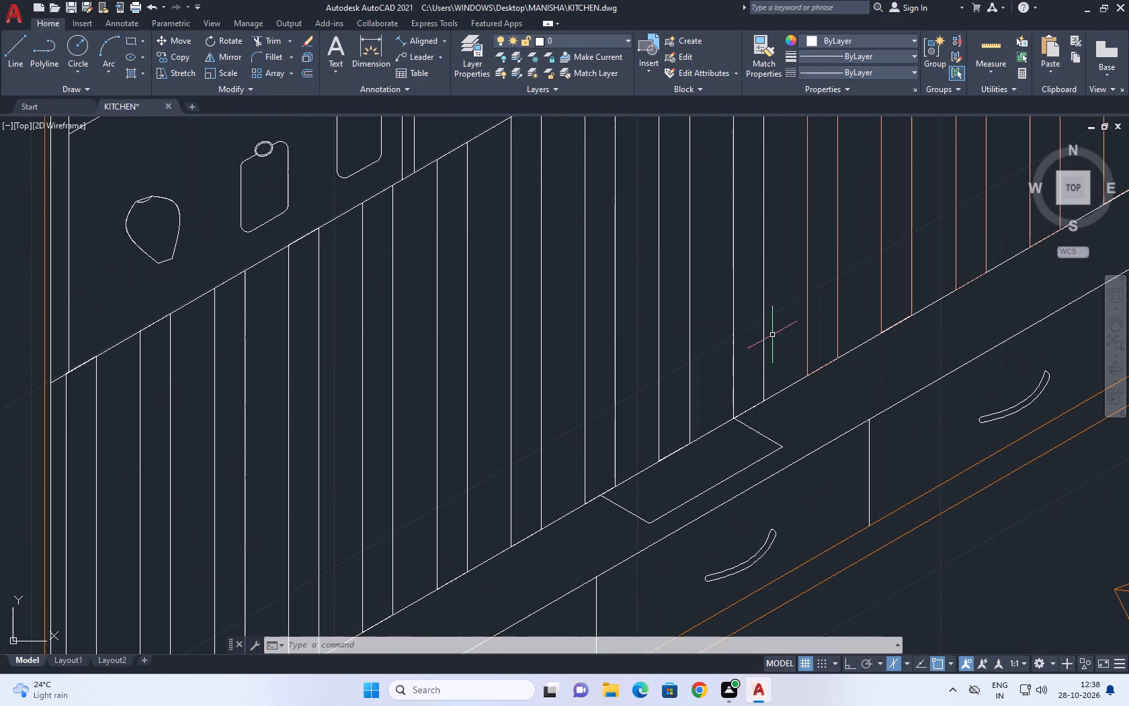
{"action": "left_click", "coordinate": [781, 277]}
{"action": "left_click", "coordinate": [638, 310]}
{"action": "left_click", "coordinate": [646, 303]}
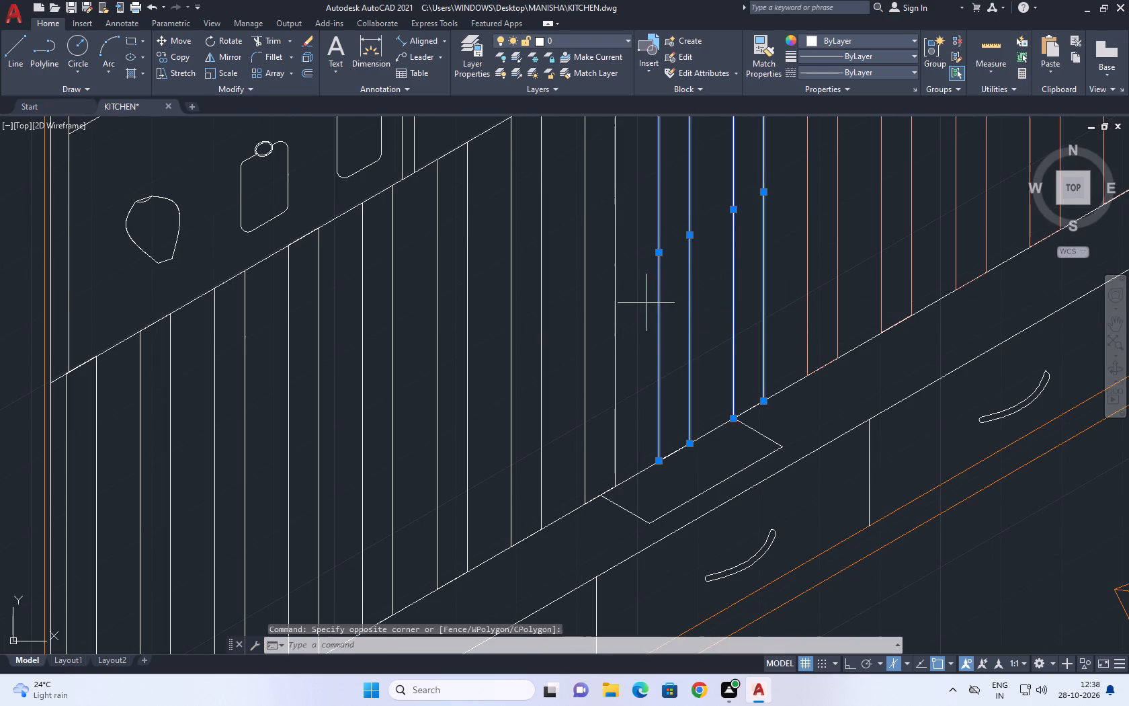
{"action": "left_click", "coordinate": [455, 360]}
{"action": "left_click", "coordinate": [417, 331]}
{"action": "left_click", "coordinate": [269, 383]}
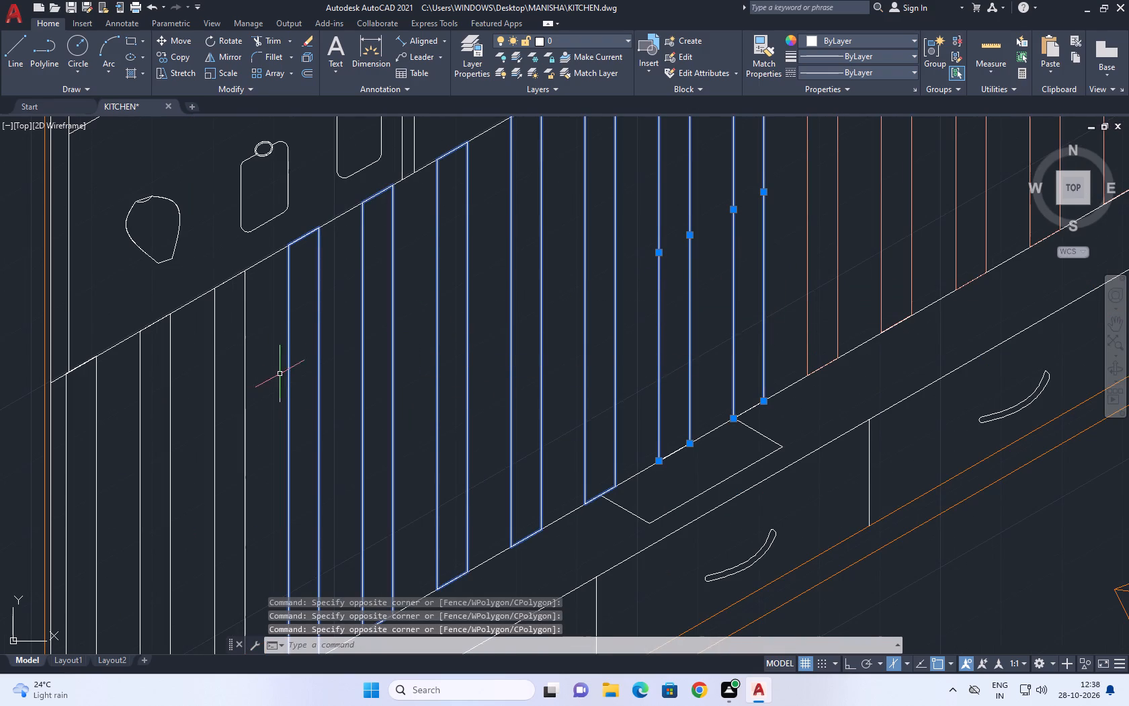
{"action": "middle_click_drag", "start_coordinate": [298, 357], "coordinate": [768, 313]}
{"action": "left_click", "coordinate": [714, 292]}
{"action": "left_click_drag", "start_coordinate": [601, 346], "coordinate": [593, 350]}
{"action": "left_click", "coordinate": [519, 374]}
{"action": "left_click_drag", "start_coordinate": [660, 340], "coordinate": [647, 338]}
{"action": "left_click", "coordinate": [608, 352]}
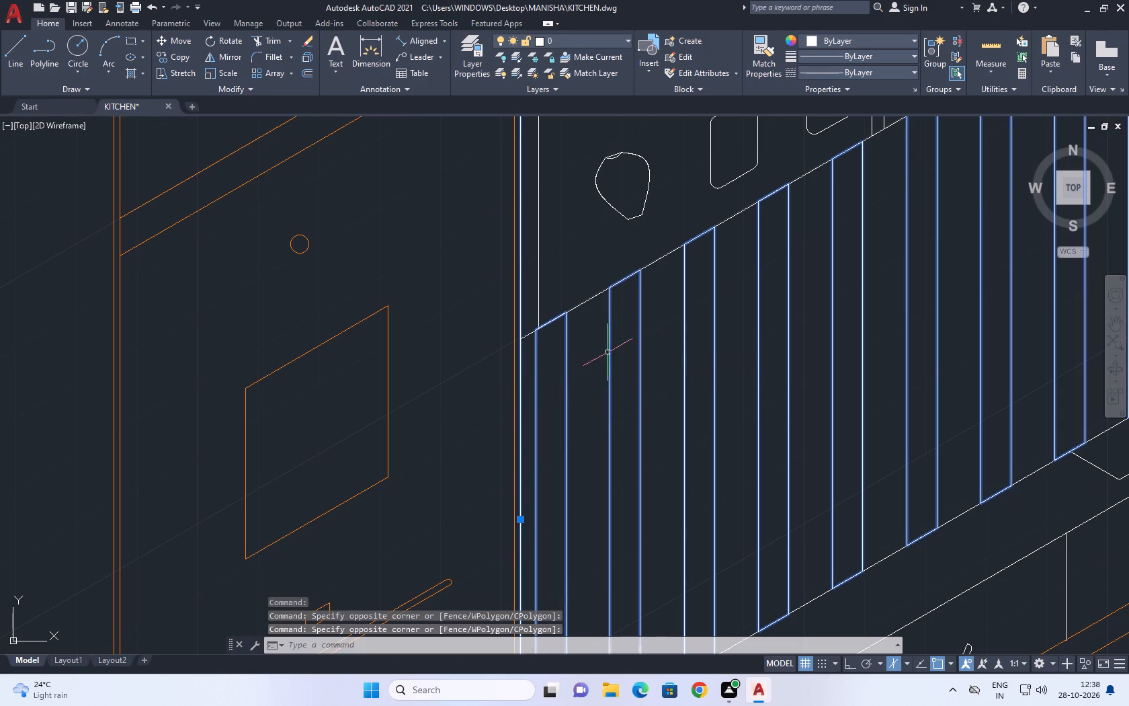
{"action": "left_click", "coordinate": [602, 41]}
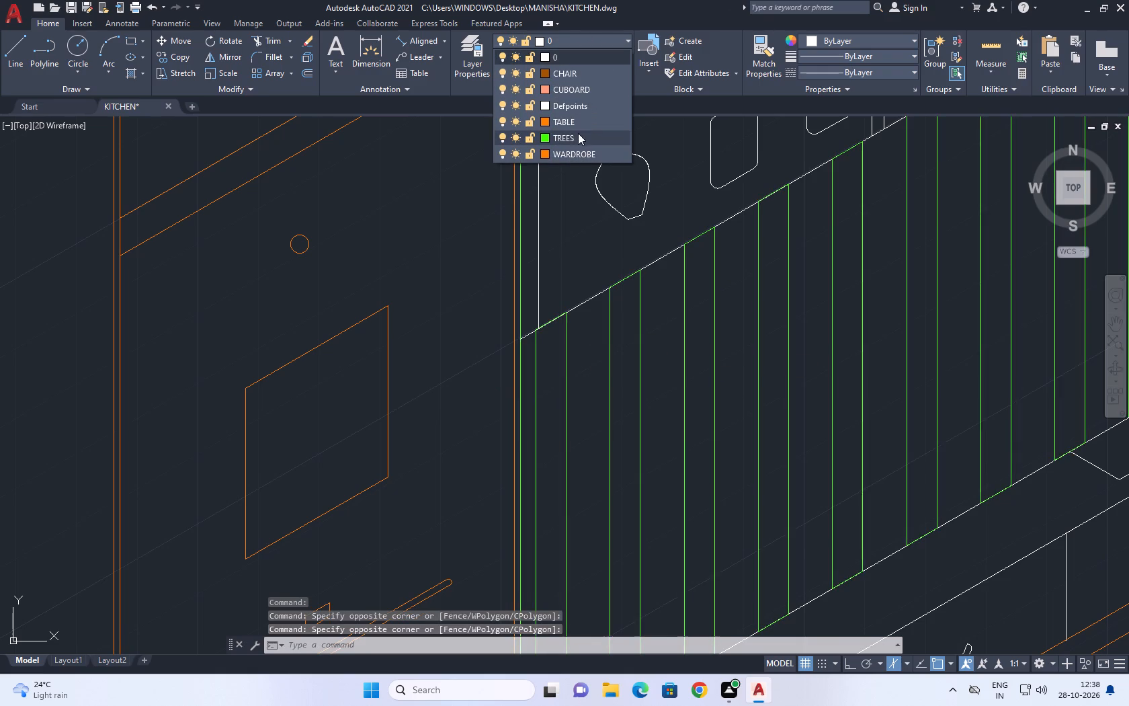
{"action": "left_click", "coordinate": [587, 89]}
{"action": "right_click", "coordinate": [669, 259]}
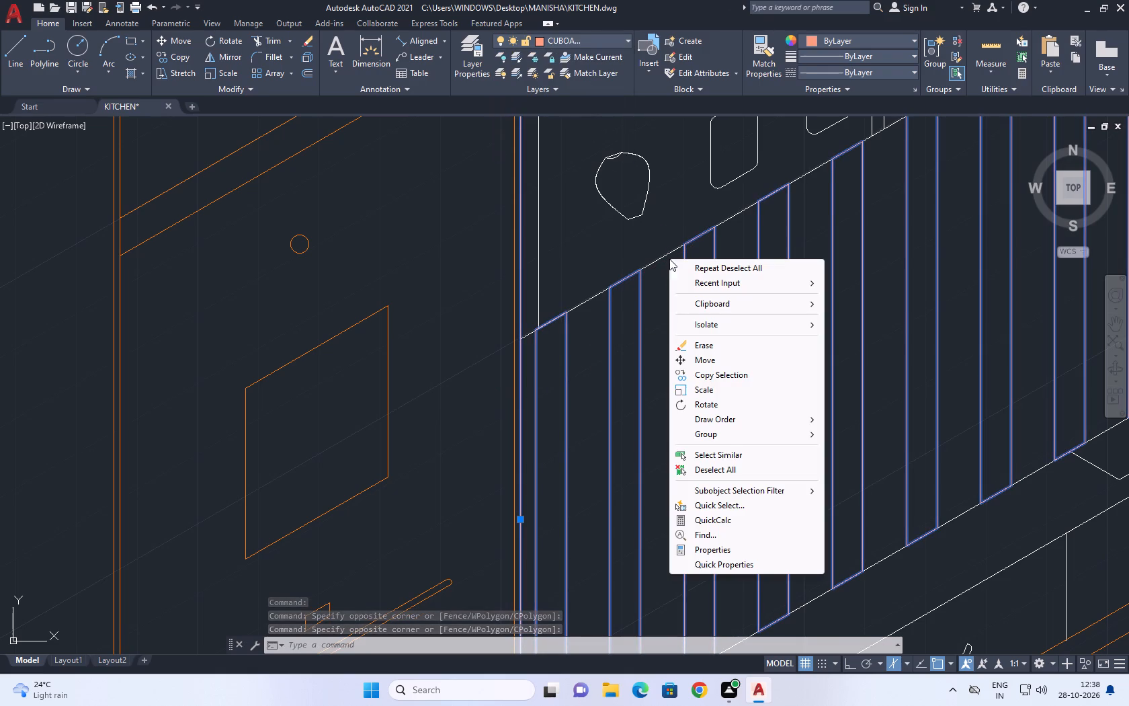
{"action": "left_click", "coordinate": [733, 463]}
Assign the backsplash's top edge lines and the shelf unit's vertical edge beside the tall oven cabinet to the CUBOARD layer, and clear the selection.
{"action": "scroll", "coordinate": [780, 391], "scroll_direction": "up", "scroll_amount": 1}
{"action": "scroll", "coordinate": [796, 369], "scroll_direction": "down", "scroll_amount": 1}
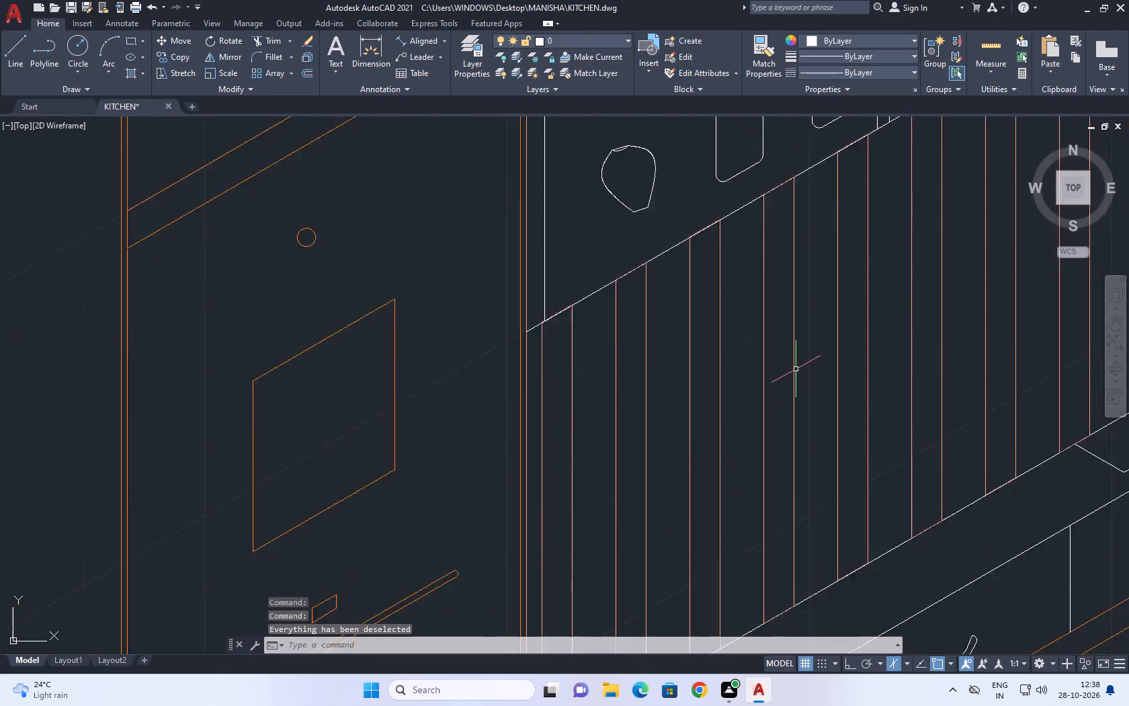
{"action": "scroll", "coordinate": [796, 369], "scroll_direction": "down", "scroll_amount": 4}
{"action": "middle_click_drag", "start_coordinate": [796, 364], "coordinate": [693, 357]}
{"action": "scroll", "coordinate": [691, 356], "scroll_direction": "up", "scroll_amount": 1}
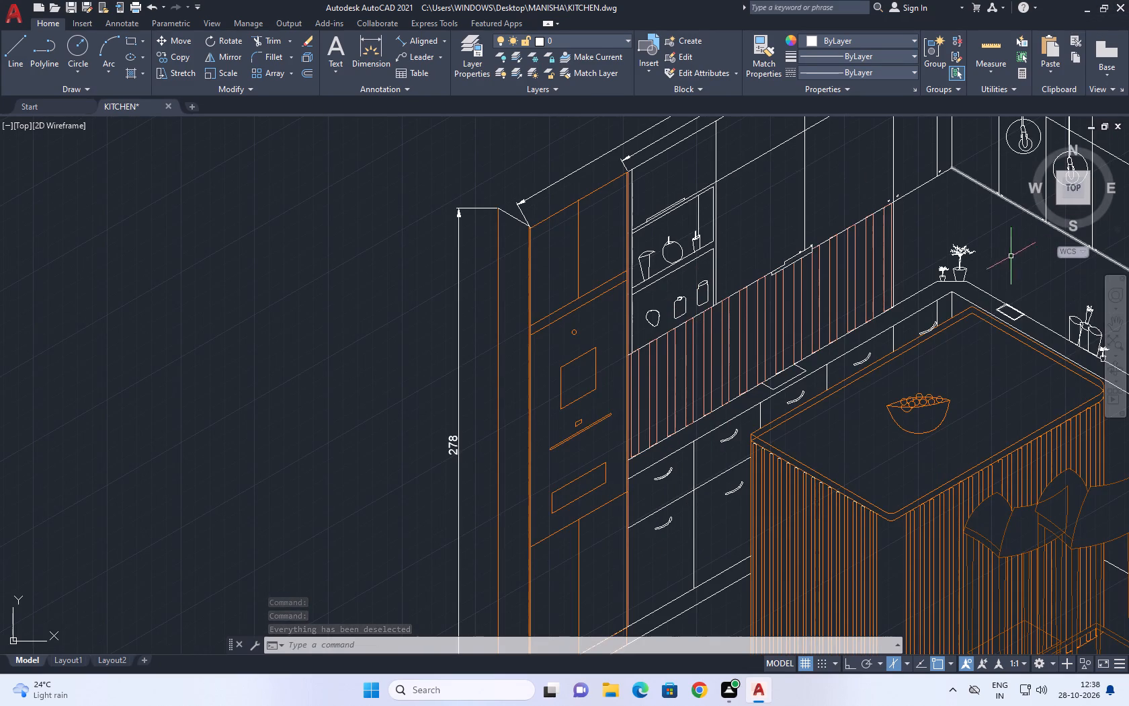
{"action": "middle_click_drag", "start_coordinate": [744, 263], "coordinate": [711, 283]}
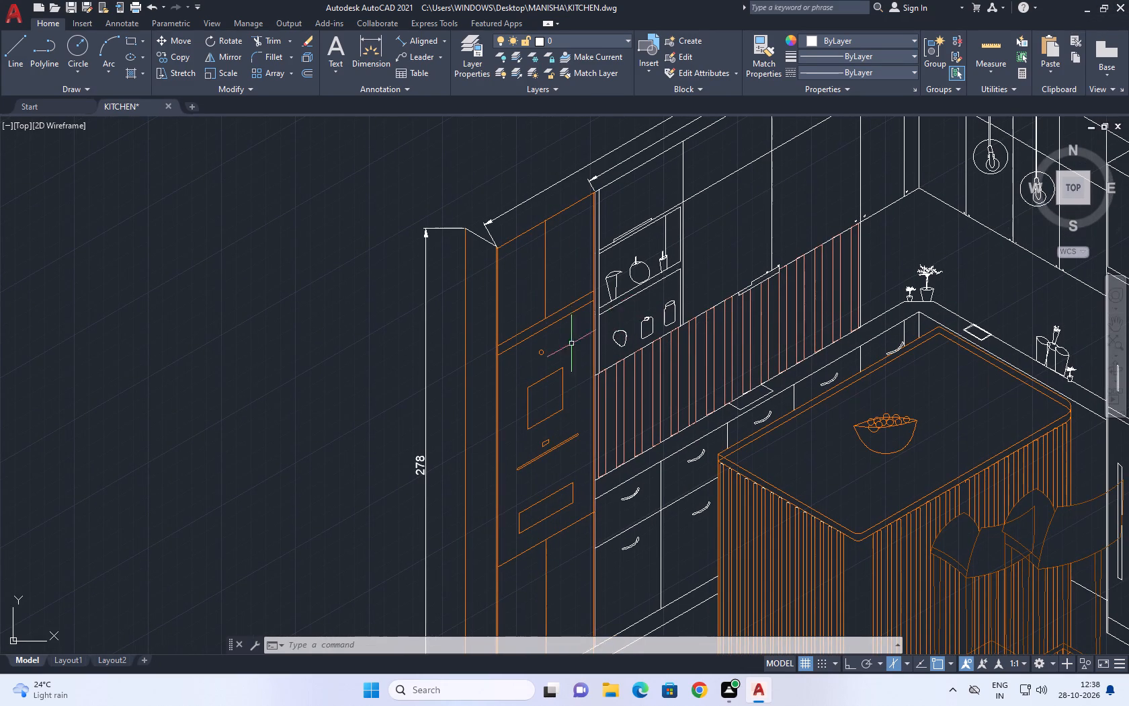
{"action": "scroll", "coordinate": [583, 337], "scroll_direction": "up", "scroll_amount": 4}
{"action": "left_click", "coordinate": [679, 367]}
{"action": "left_click", "coordinate": [646, 412]}
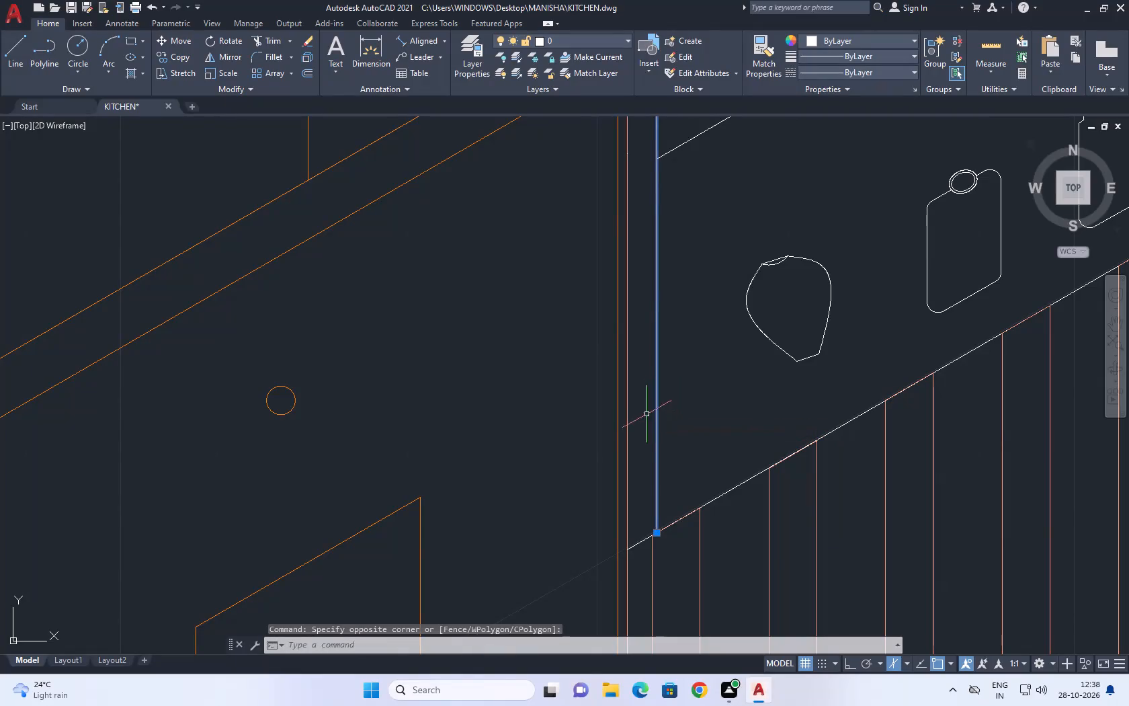
{"action": "left_click_drag", "start_coordinate": [802, 480], "coordinate": [796, 473]}
{"action": "left_click_drag", "start_coordinate": [770, 440], "coordinate": [763, 437]}
{"action": "scroll", "coordinate": [731, 488], "scroll_direction": "down", "scroll_amount": 4}
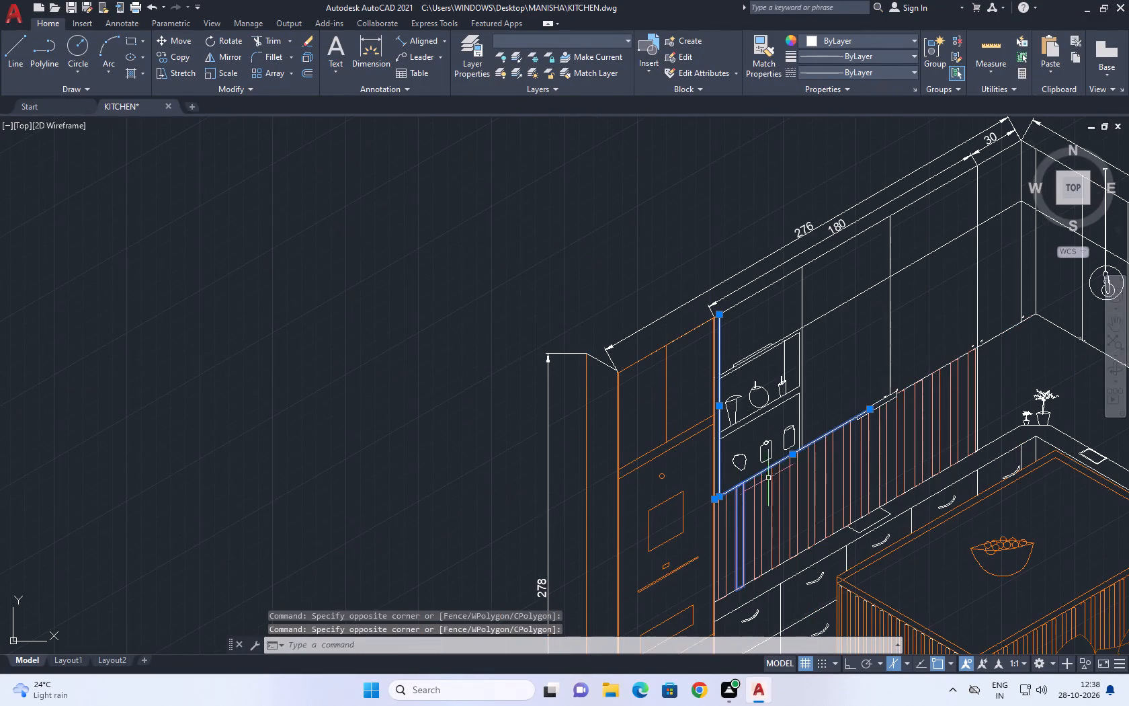
{"action": "middle_click_drag", "start_coordinate": [793, 463], "coordinate": [729, 457]}
{"action": "scroll", "coordinate": [830, 410], "scroll_direction": "up", "scroll_amount": 3}
{"action": "scroll", "coordinate": [871, 313], "scroll_direction": "up", "scroll_amount": 2}
{"action": "left_click_drag", "start_coordinate": [892, 293], "coordinate": [874, 262]}
{"action": "left_click", "coordinate": [862, 253]}
{"action": "middle_click_drag", "start_coordinate": [835, 293], "coordinate": [720, 455]}
{"action": "scroll", "coordinate": [726, 457], "scroll_direction": "down", "scroll_amount": 2}
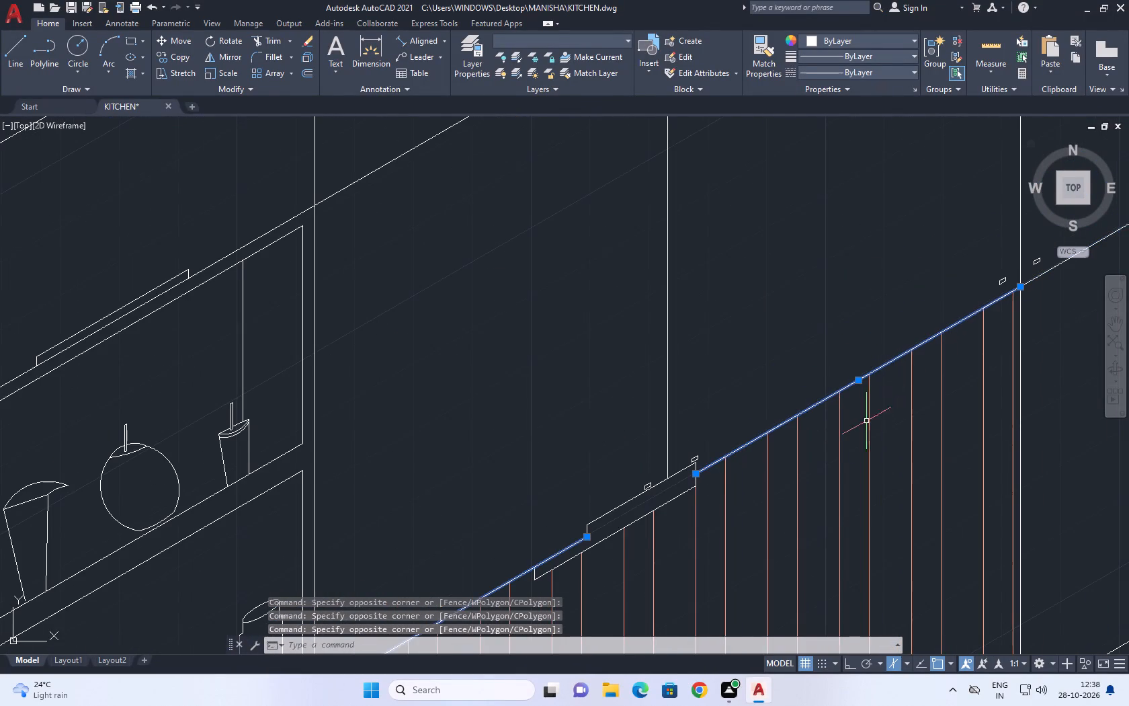
{"action": "middle_click_drag", "start_coordinate": [854, 434], "coordinate": [800, 484]}
{"action": "scroll", "coordinate": [939, 338], "scroll_direction": "down", "scroll_amount": 2}
{"action": "scroll", "coordinate": [743, 250], "scroll_direction": "up", "scroll_amount": 1}
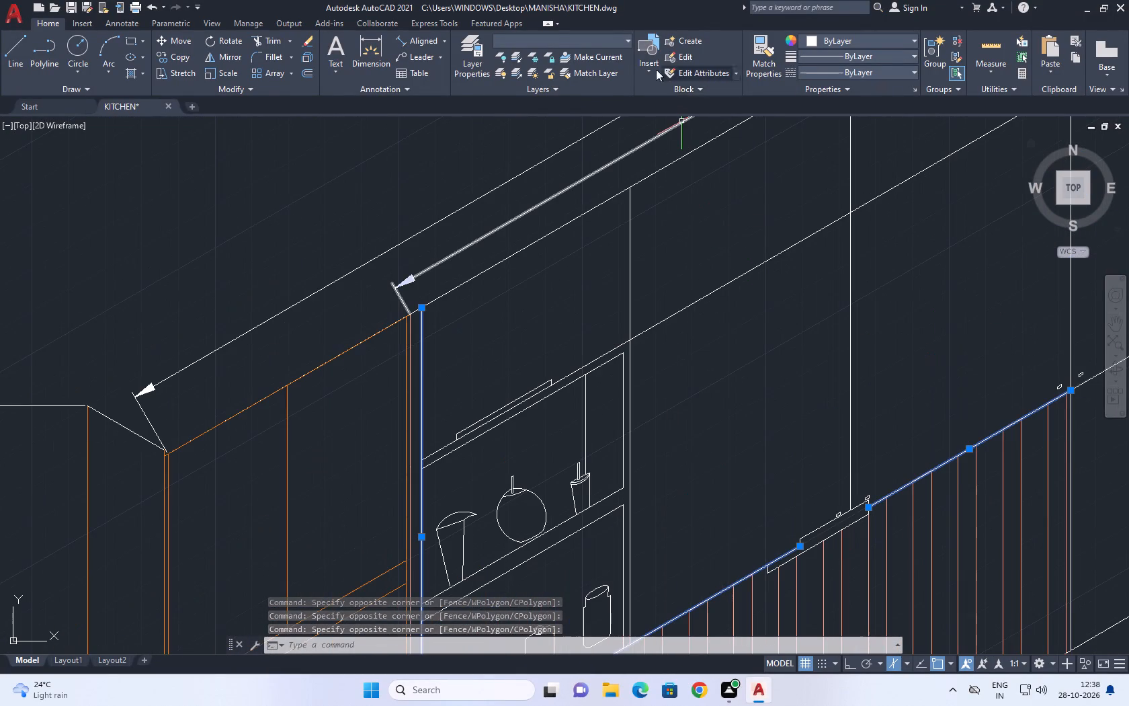
{"action": "left_click", "coordinate": [597, 41]}
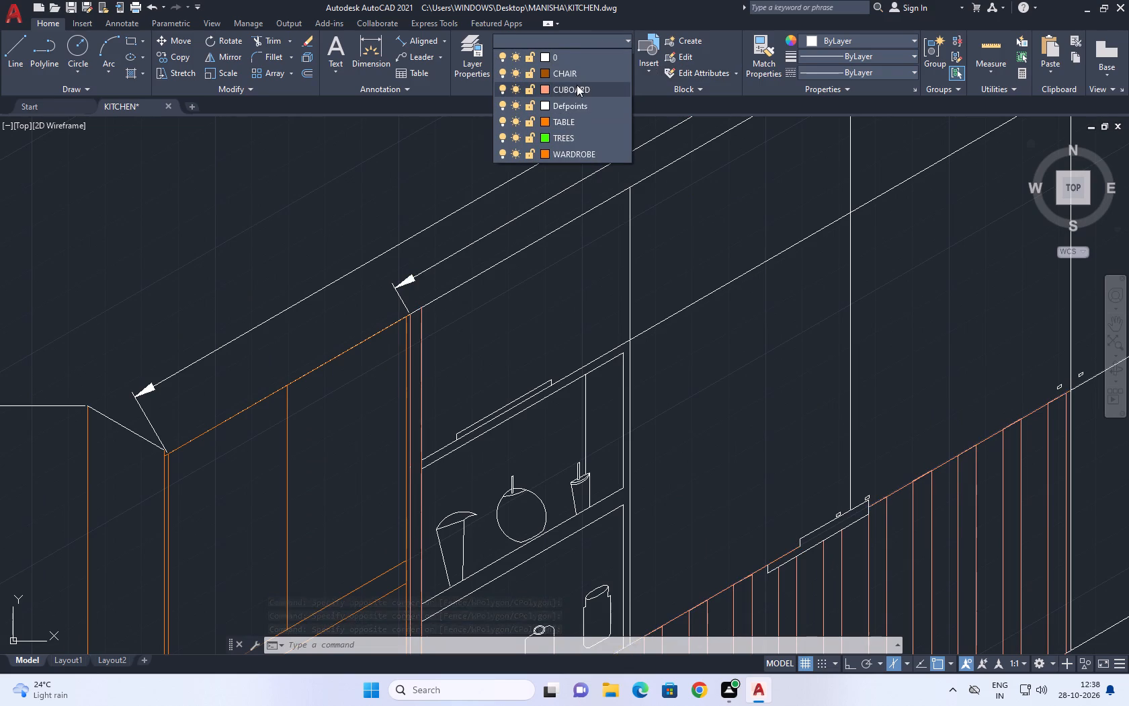
{"action": "left_click", "coordinate": [577, 85]}
{"action": "right_click_drag", "start_coordinate": [659, 212], "coordinate": [655, 226]}
{"action": "left_click", "coordinate": [724, 438]}
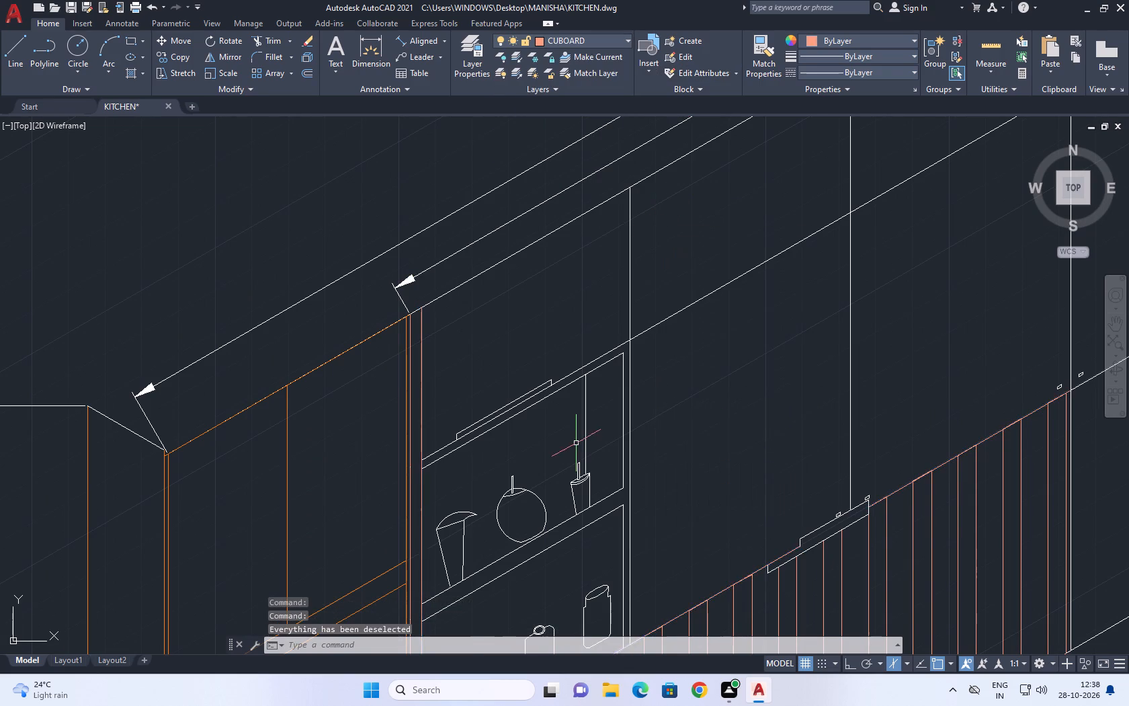
Assign the white hood outline at the backsplash's top edge and its two small handle marks to the CUBOARD layer, and clear the selection.
{"action": "scroll", "coordinate": [575, 445], "scroll_direction": "down", "scroll_amount": 1}
{"action": "middle_click_drag", "start_coordinate": [584, 430], "coordinate": [437, 297]}
{"action": "scroll", "coordinate": [454, 305], "scroll_direction": "up", "scroll_amount": 1}
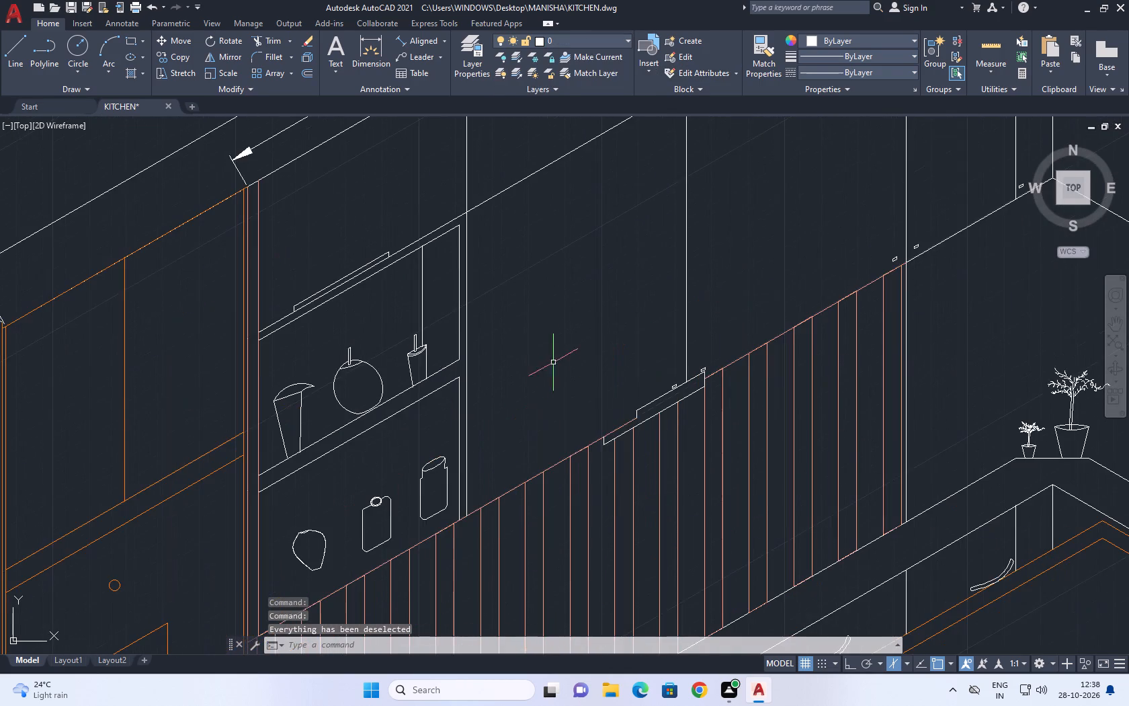
{"action": "middle_click_drag", "start_coordinate": [594, 405], "coordinate": [527, 395]}
{"action": "left_click", "coordinate": [516, 299]}
{"action": "left_click", "coordinate": [683, 501]}
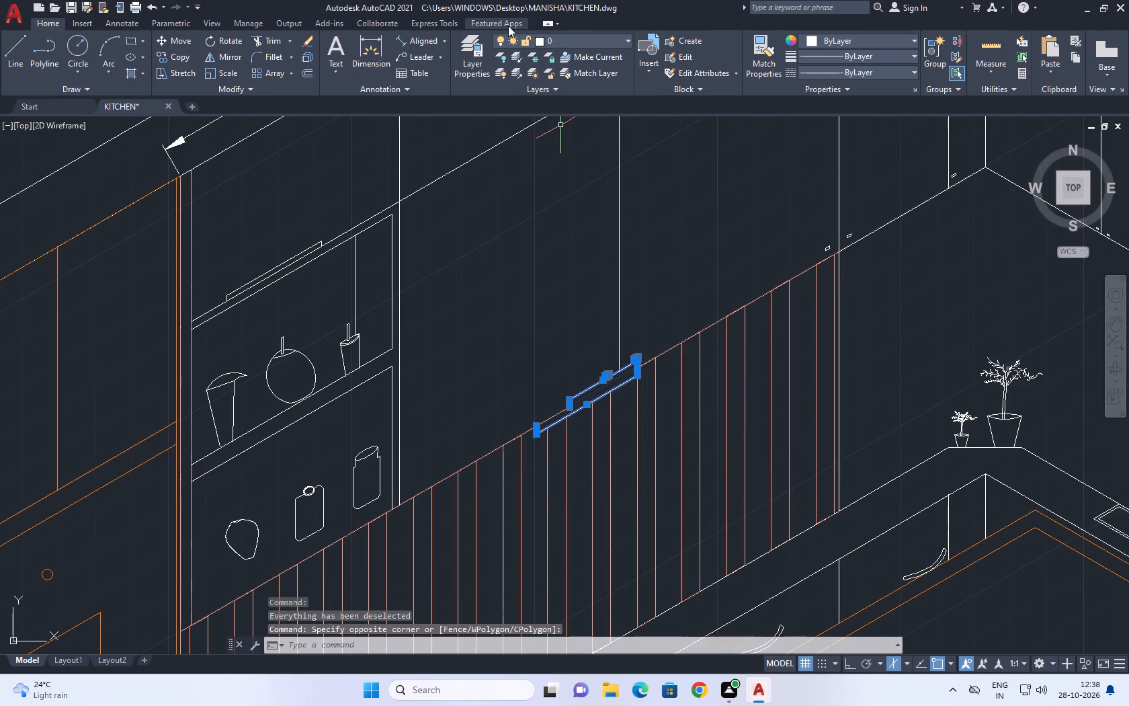
{"action": "scroll", "coordinate": [562, 402], "scroll_direction": "up", "scroll_amount": 2}
{"action": "middle_click_drag", "start_coordinate": [595, 399], "coordinate": [539, 377]}
{"action": "right_click_drag", "start_coordinate": [436, 258], "coordinate": [411, 250]}
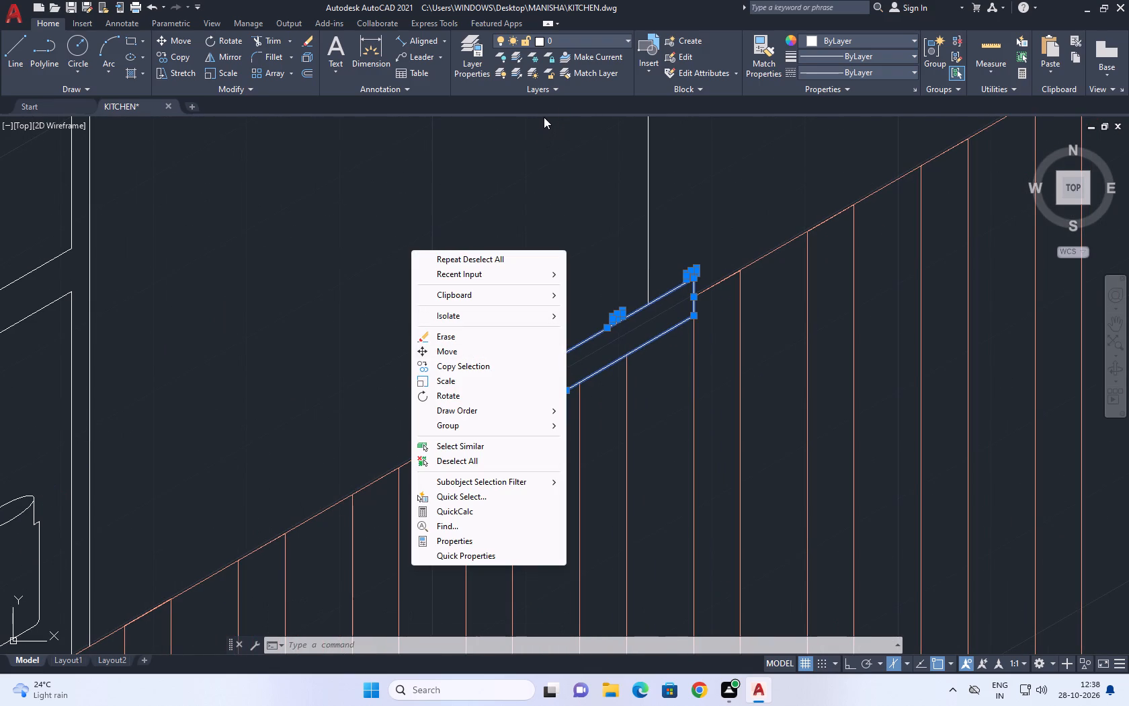
{"action": "left_click", "coordinate": [560, 40]}
{"action": "left_click", "coordinate": [568, 89]}
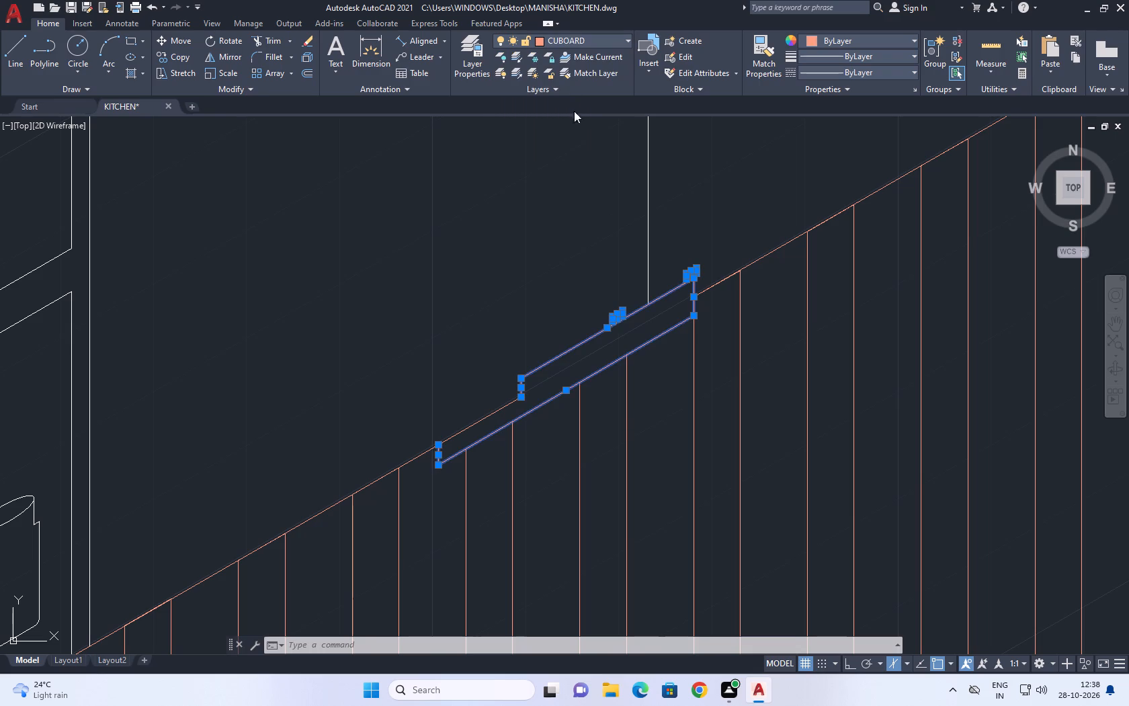
{"action": "right_click", "coordinate": [605, 219]}
{"action": "left_click_drag", "start_coordinate": [654, 439], "coordinate": [654, 428]}
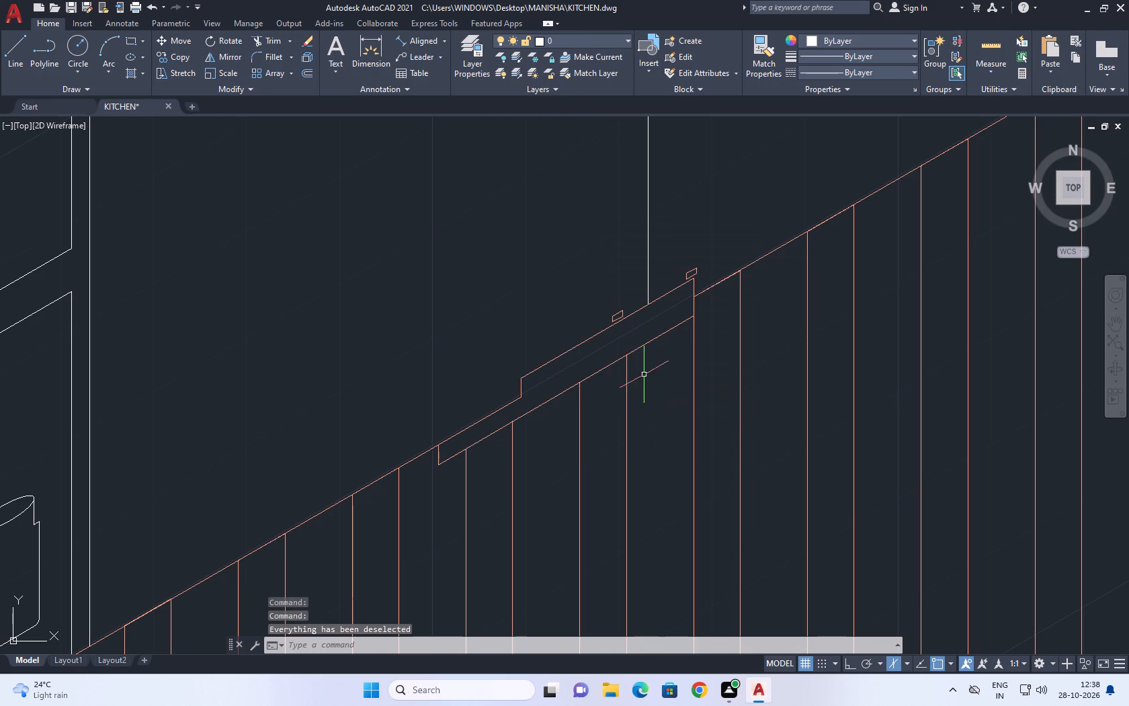
Select the open shelf unit's boards and vertical side lines, together with the objects standing on its upper shelf.
{"action": "scroll", "coordinate": [653, 344], "scroll_direction": "down", "scroll_amount": 2}
{"action": "middle_click_drag", "start_coordinate": [676, 368], "coordinate": [655, 458]}
{"action": "scroll", "coordinate": [667, 462], "scroll_direction": "down", "scroll_amount": 2}
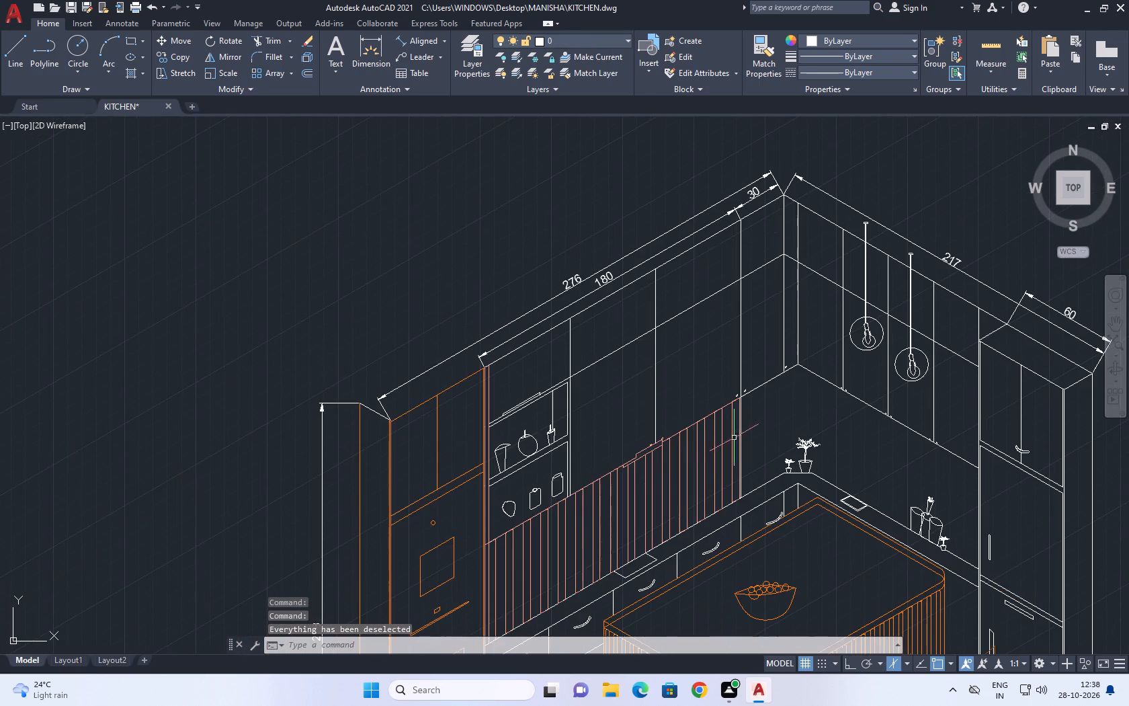
{"action": "middle_click_drag", "start_coordinate": [708, 375], "coordinate": [447, 468]}
{"action": "middle_click_drag", "start_coordinate": [335, 499], "coordinate": [447, 394]}
{"action": "scroll", "coordinate": [396, 448], "scroll_direction": "up", "scroll_amount": 2}
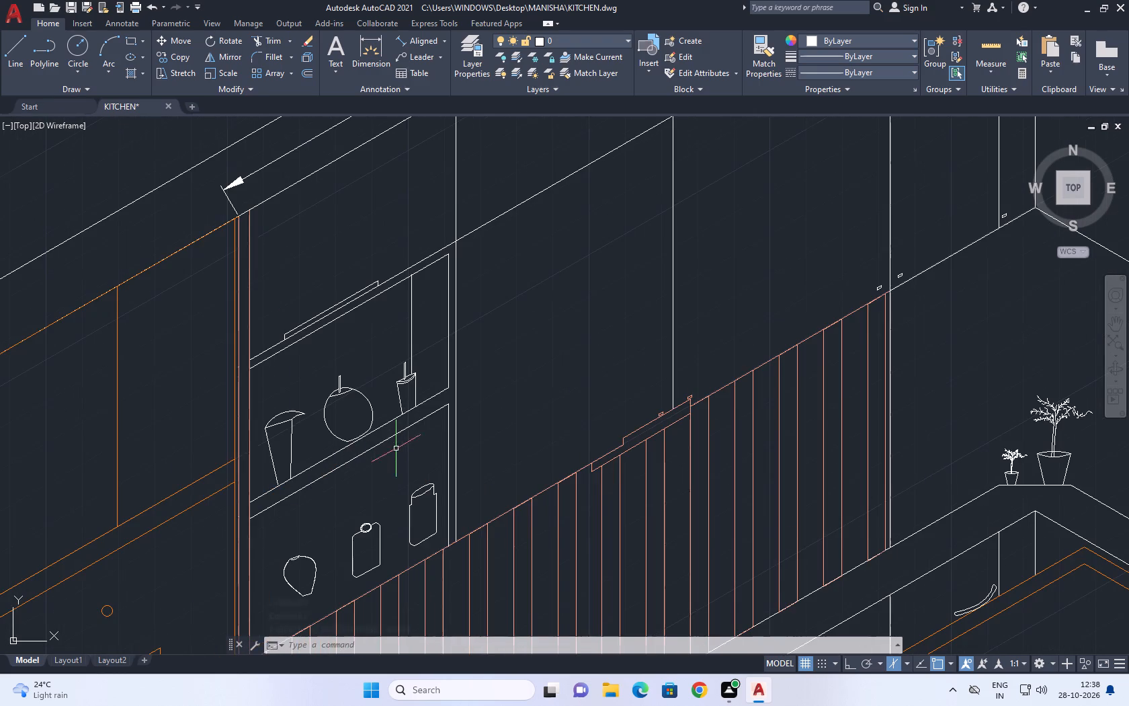
{"action": "middle_click_drag", "start_coordinate": [398, 416], "coordinate": [452, 387]}
{"action": "scroll", "coordinate": [453, 386], "scroll_direction": "up", "scroll_amount": 1}
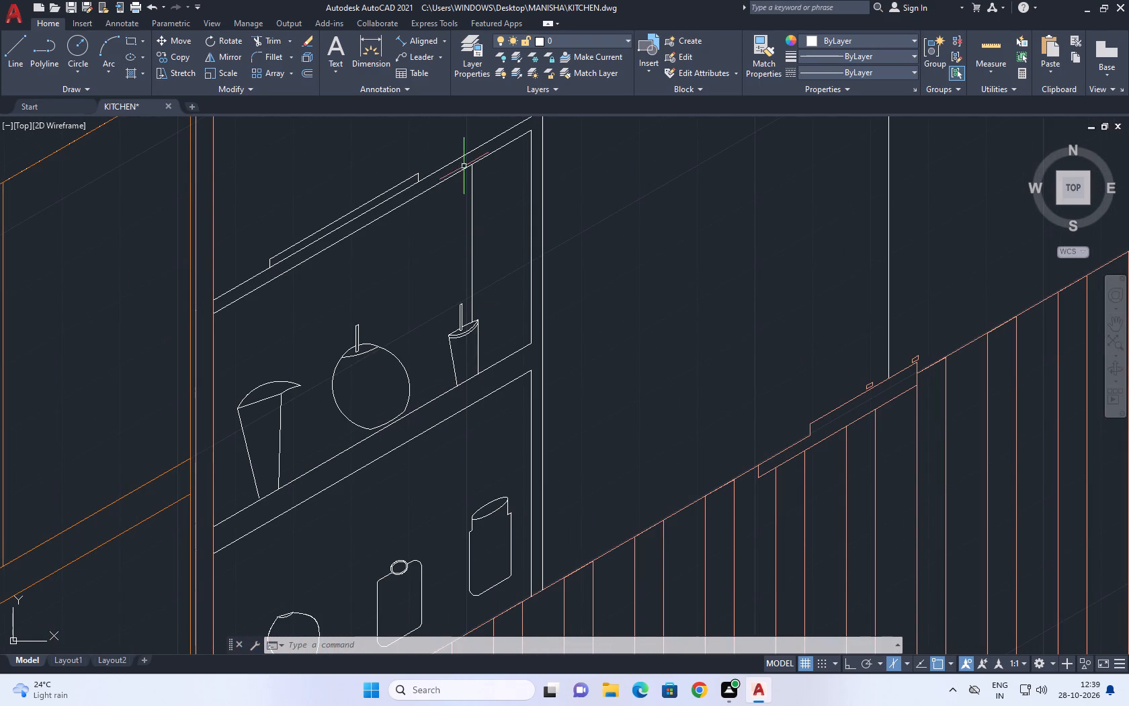
{"action": "left_click_drag", "start_coordinate": [433, 129], "coordinate": [431, 140]}
{"action": "left_click_drag", "start_coordinate": [273, 476], "coordinate": [273, 487]}
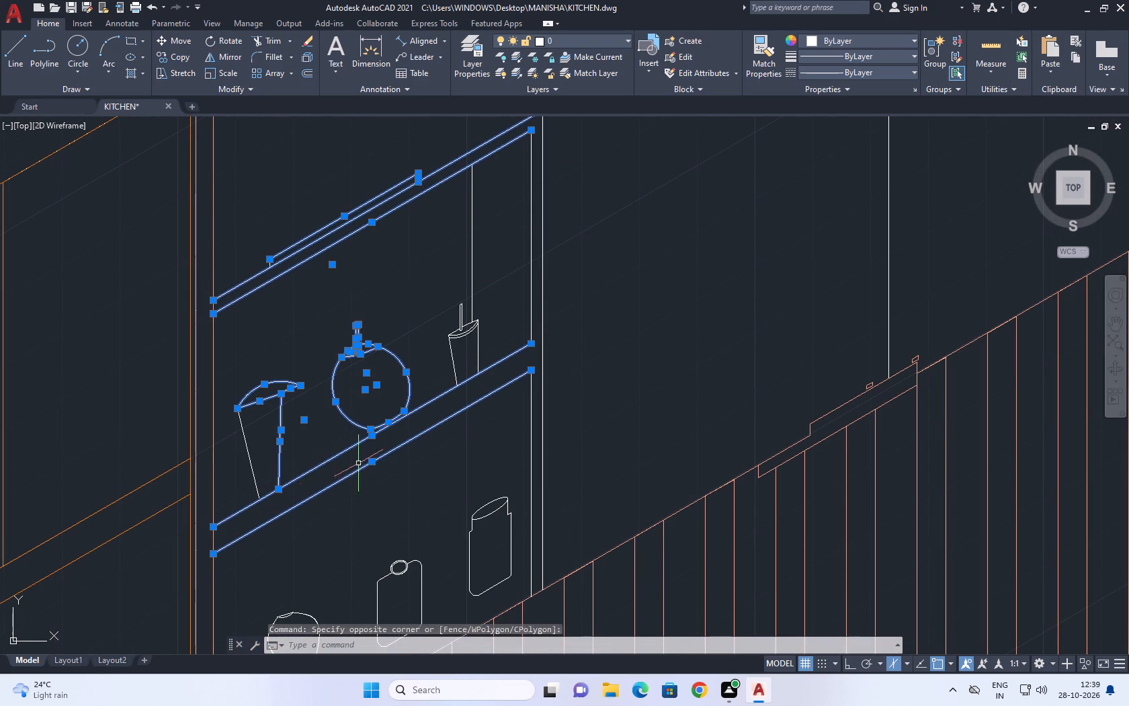
{"action": "middle_click_drag", "start_coordinate": [400, 476], "coordinate": [491, 403]}
{"action": "middle_click_drag", "start_coordinate": [527, 393], "coordinate": [514, 424]}
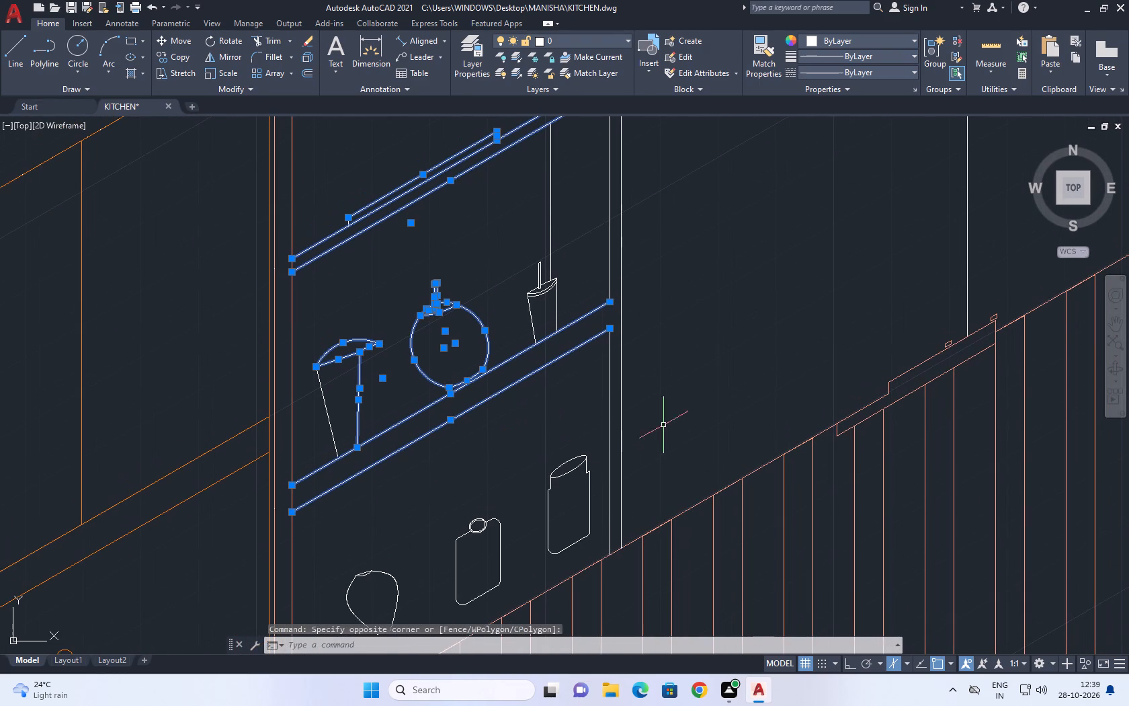
{"action": "left_click_drag", "start_coordinate": [674, 411], "coordinate": [642, 399]}
{"action": "left_click_drag", "start_coordinate": [547, 266], "coordinate": [534, 251]}
{"action": "middle_click_drag", "start_coordinate": [546, 315], "coordinate": [581, 465]}
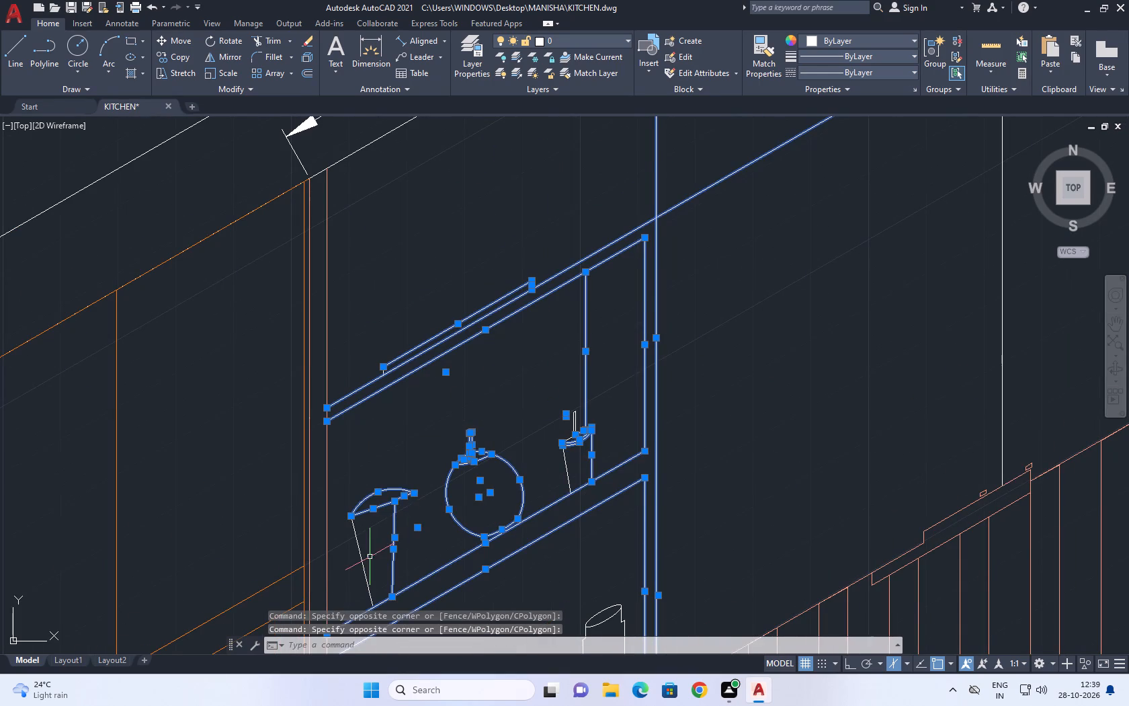
Add the remaining side and stem lines of the containers on the upper shelf to the selection.
{"action": "left_click_drag", "start_coordinate": [370, 557], "coordinate": [485, 452]}
{"action": "scroll", "coordinate": [416, 480], "scroll_direction": "up", "scroll_amount": 1}
{"action": "left_click", "coordinate": [417, 479]}
{"action": "middle_click_drag", "start_coordinate": [417, 479], "coordinate": [550, 332]}
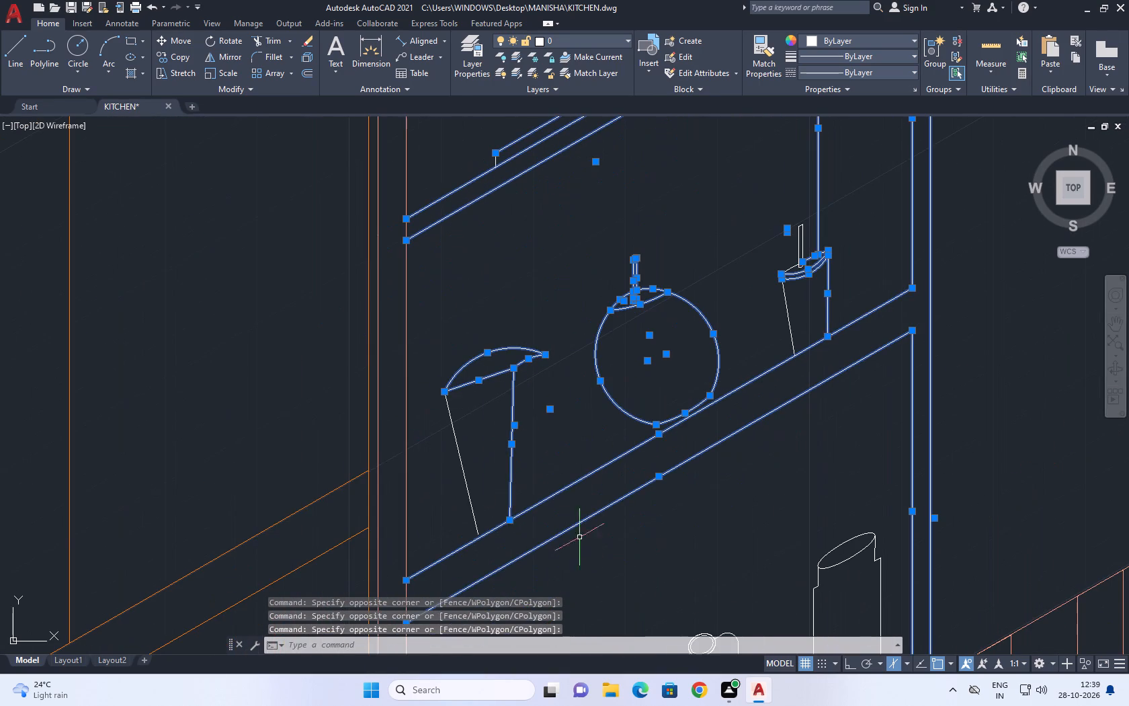
{"action": "left_click_drag", "start_coordinate": [581, 592], "coordinate": [517, 491]}
{"action": "left_click", "coordinate": [450, 365]}
{"action": "middle_click_drag", "start_coordinate": [591, 329], "coordinate": [466, 524]}
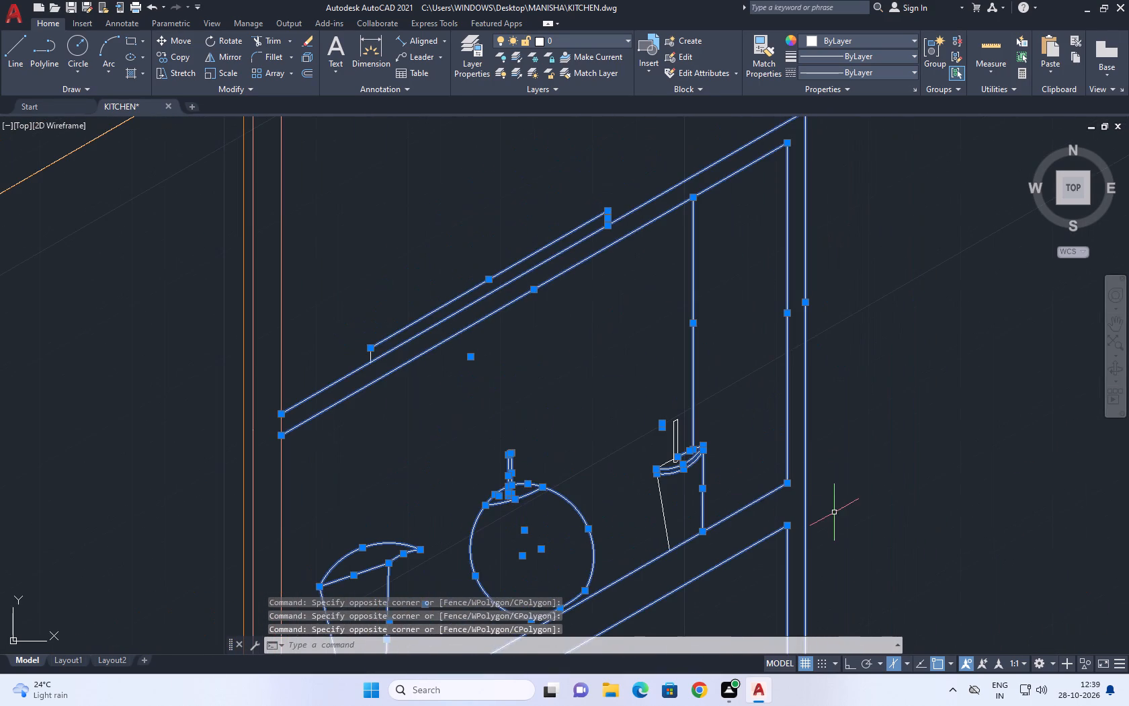
{"action": "left_click_drag", "start_coordinate": [836, 511], "coordinate": [821, 501]}
{"action": "left_click_drag", "start_coordinate": [593, 362], "coordinate": [601, 358]}
Add the upper cabinets' vertical door lines on both walls, the adjoining wall's dividing line and the two pendant lights to the selection.
{"action": "scroll", "coordinate": [746, 405], "scroll_direction": "down", "scroll_amount": 3}
{"action": "middle_click_drag", "start_coordinate": [802, 331], "coordinate": [487, 440]}
{"action": "left_click", "coordinate": [740, 363]}
{"action": "left_click", "coordinate": [450, 407]}
{"action": "middle_click_drag", "start_coordinate": [645, 365], "coordinate": [549, 378]}
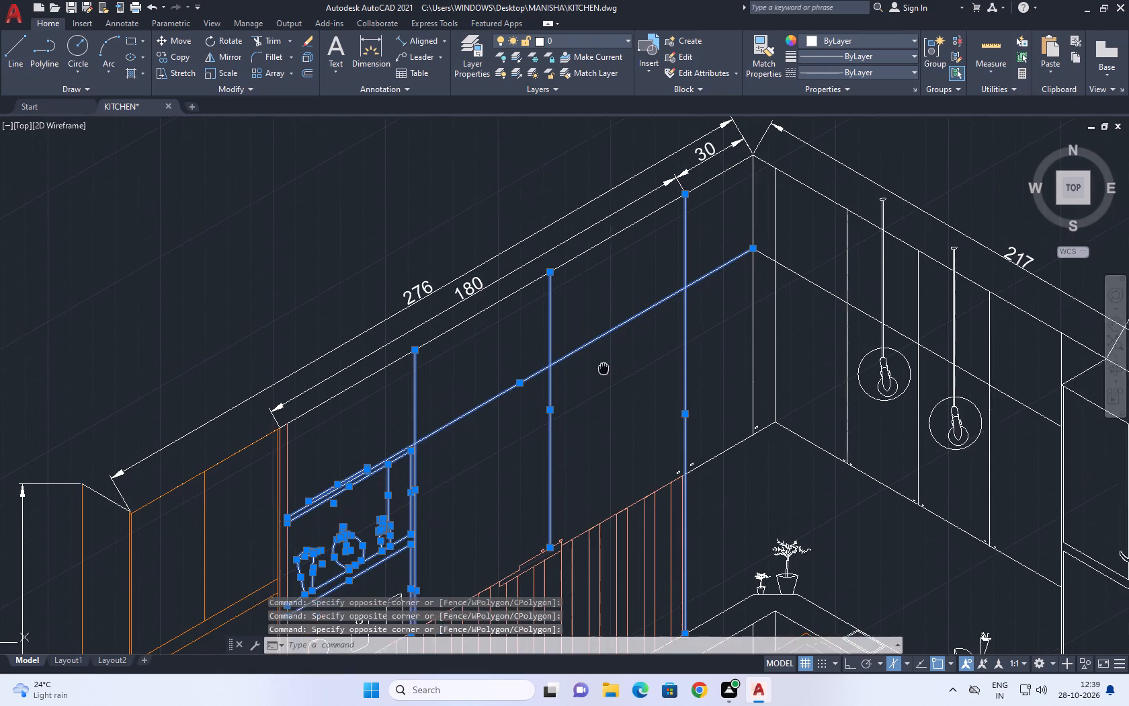
{"action": "middle_click_drag", "start_coordinate": [549, 378], "coordinate": [419, 453]}
{"action": "scroll", "coordinate": [816, 496], "scroll_direction": "up", "scroll_amount": 1}
{"action": "middle_click_drag", "start_coordinate": [789, 481], "coordinate": [737, 443]}
{"action": "left_click_drag", "start_coordinate": [759, 553], "coordinate": [755, 543]}
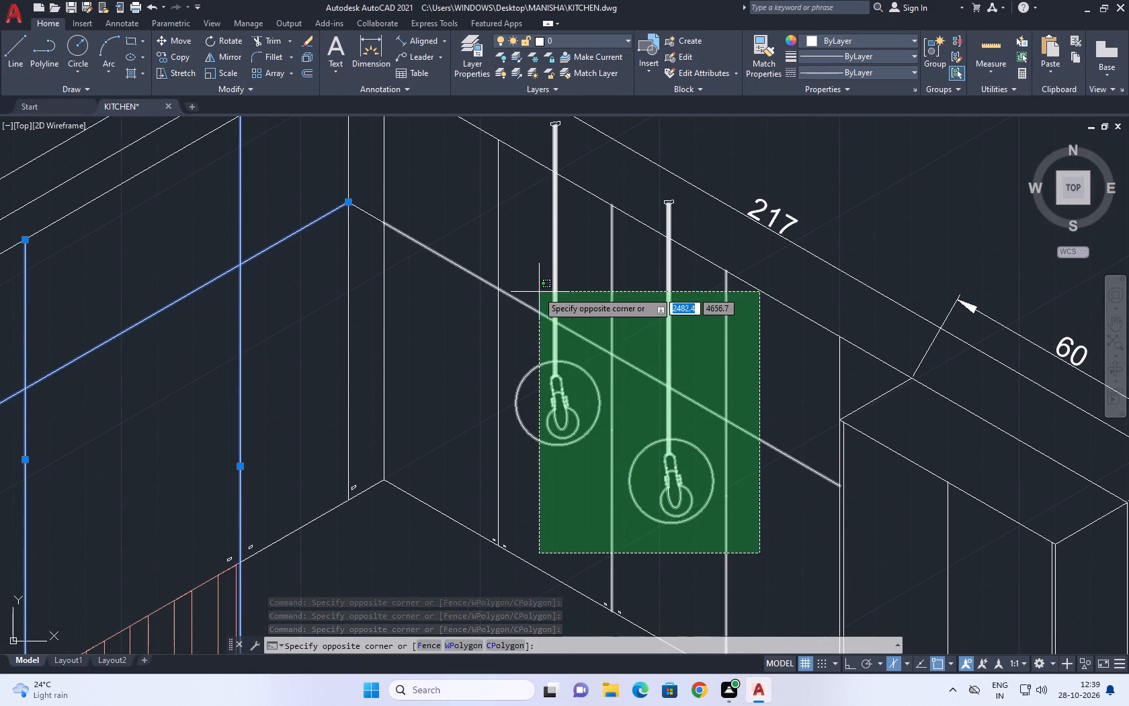
{"action": "left_click", "coordinate": [513, 278]}
{"action": "middle_click_drag", "start_coordinate": [622, 496], "coordinate": [558, 273]}
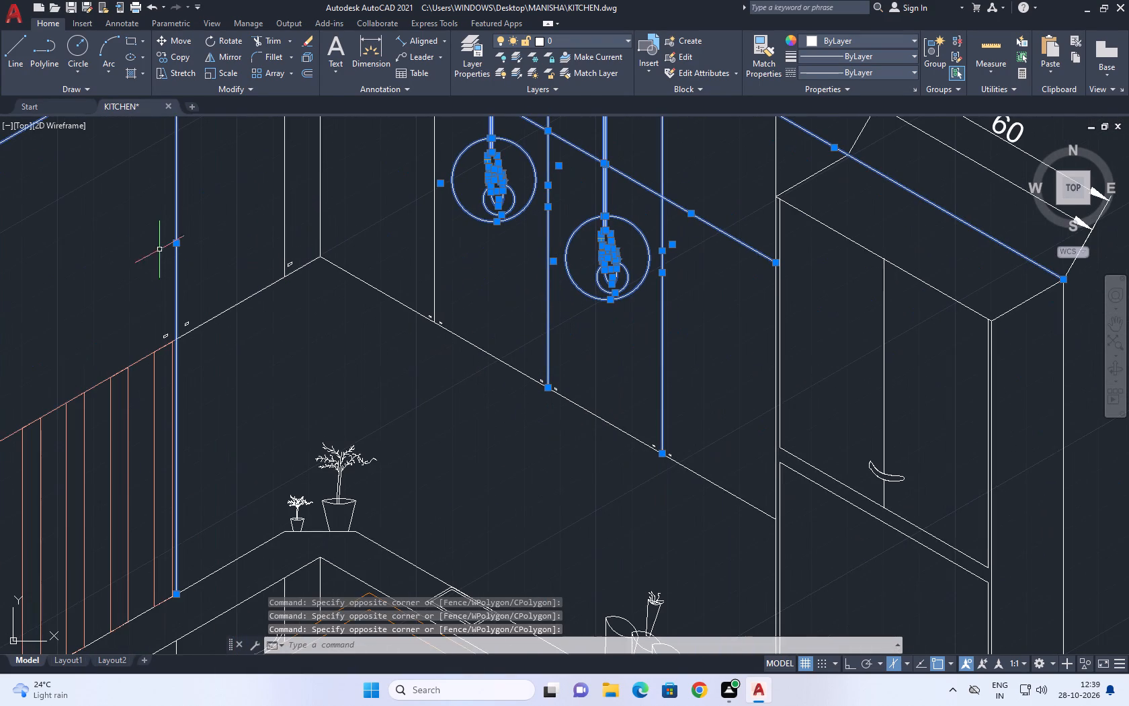
Add the small handle marks along the bottom edge of the upper cabinets on both walls to the selection.
{"action": "left_click_drag", "start_coordinate": [103, 223], "coordinate": [144, 255]}
{"action": "left_click", "coordinate": [246, 353]}
{"action": "left_click", "coordinate": [243, 222]}
{"action": "left_click", "coordinate": [321, 307]}
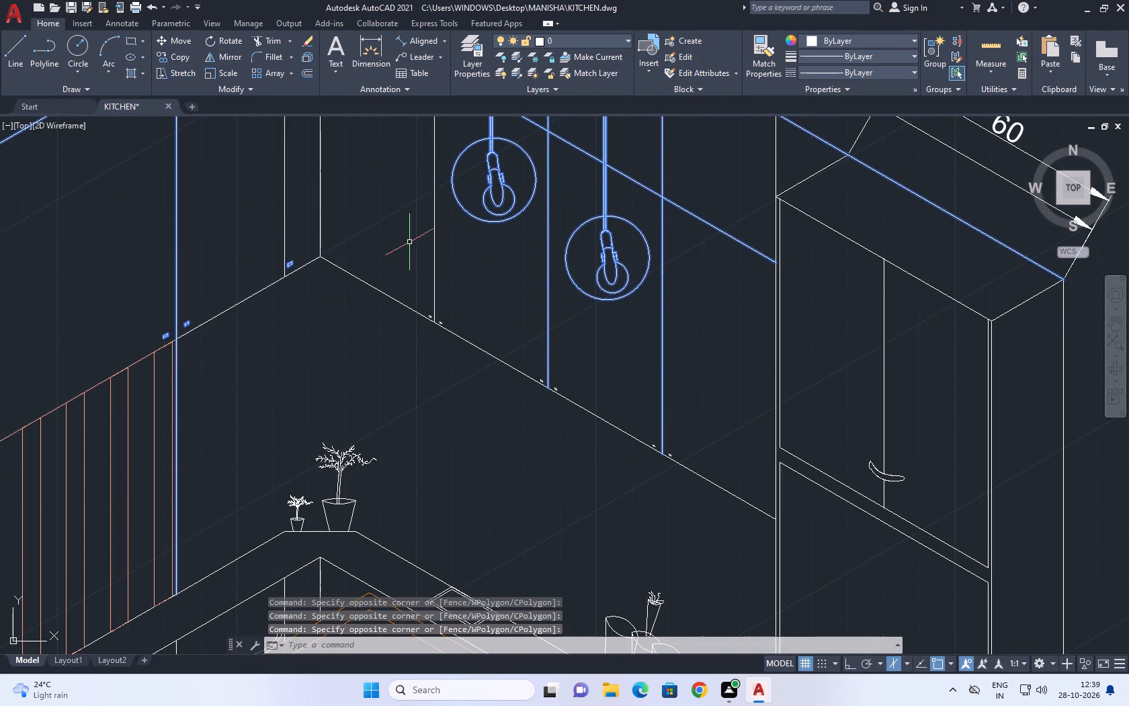
{"action": "left_click_drag", "start_coordinate": [415, 239], "coordinate": [419, 256]}
{"action": "left_click", "coordinate": [534, 398]}
{"action": "left_click_drag", "start_coordinate": [508, 310], "coordinate": [514, 323]}
{"action": "left_click", "coordinate": [690, 504]}
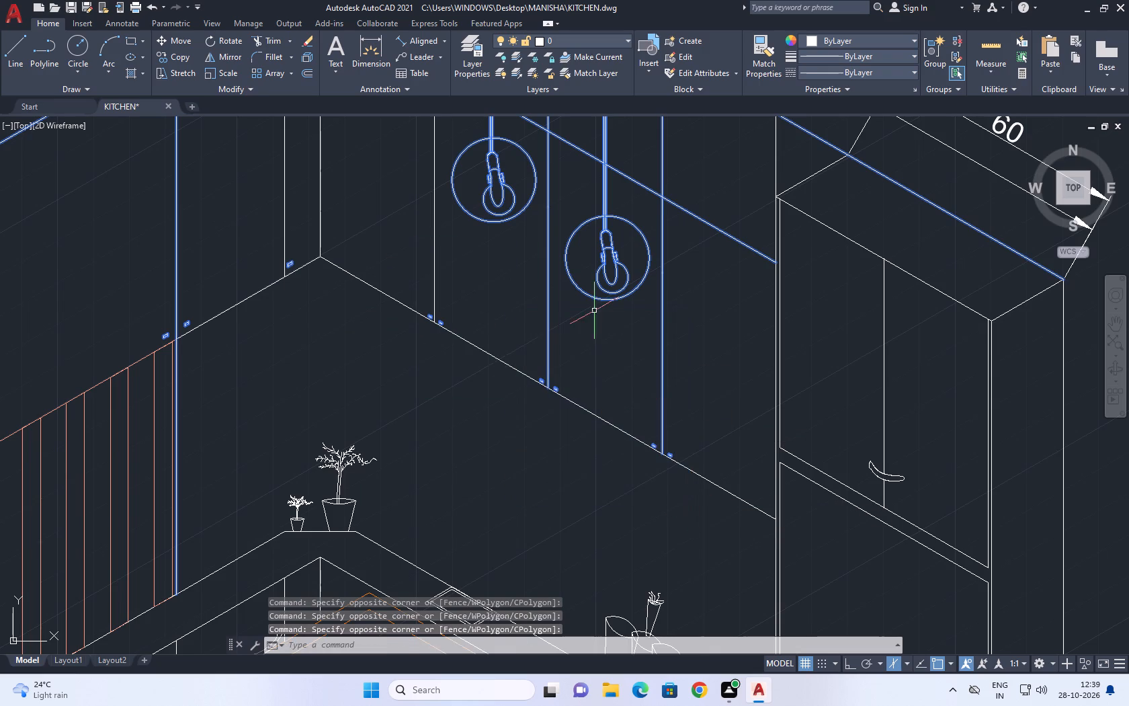
Add the upper cabinets' bottom edges and the vertical and connecting lines around the room corner to the selection.
{"action": "middle_click_drag", "start_coordinate": [594, 311], "coordinate": [645, 409]}
{"action": "left_click_drag", "start_coordinate": [518, 438], "coordinate": [515, 430]}
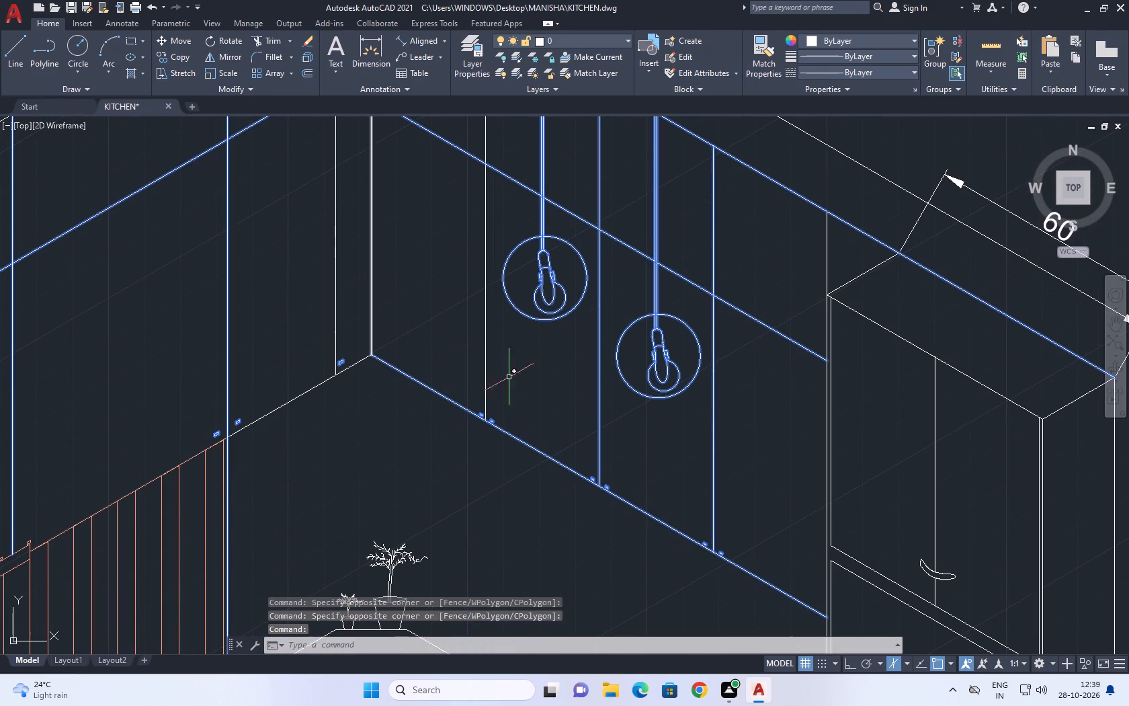
{"action": "left_click_drag", "start_coordinate": [545, 377], "coordinate": [489, 343]}
{"action": "left_click_drag", "start_coordinate": [317, 250], "coordinate": [321, 262]}
{"action": "middle_click_drag", "start_coordinate": [364, 296], "coordinate": [498, 438]}
{"action": "scroll", "coordinate": [499, 440], "scroll_direction": "down", "scroll_amount": 1}
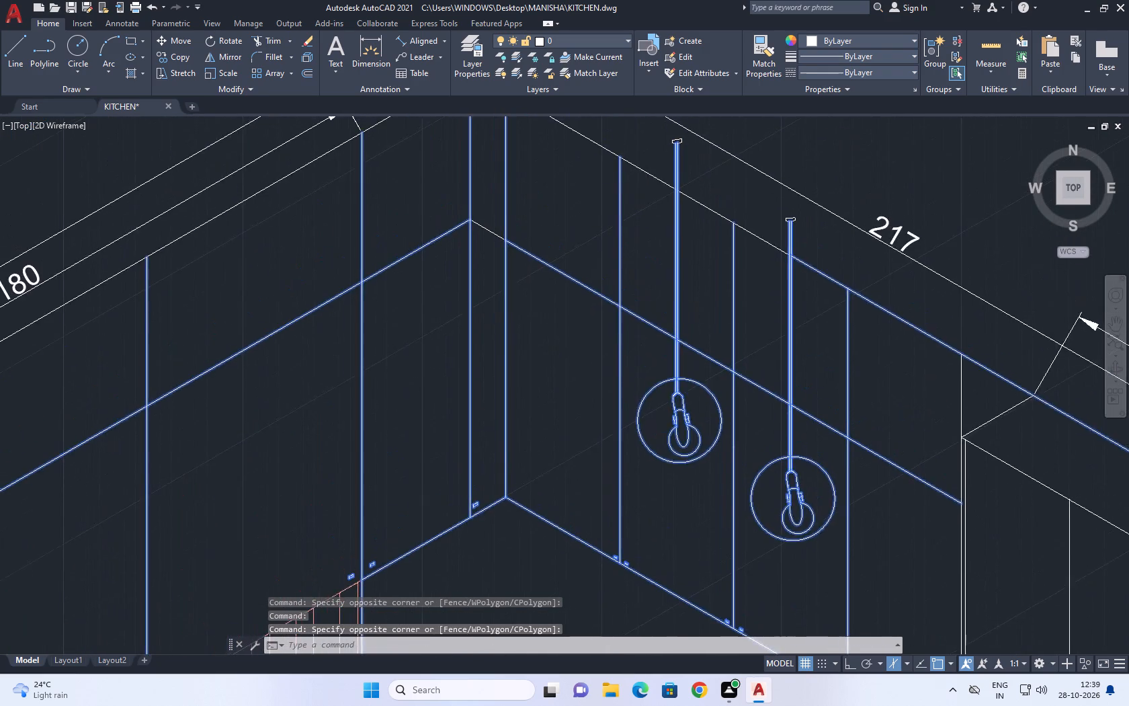
{"action": "scroll", "coordinate": [505, 304], "scroll_direction": "up", "scroll_amount": 1}
{"action": "left_click_drag", "start_coordinate": [522, 362], "coordinate": [519, 352]}
{"action": "left_click", "coordinate": [442, 284]}
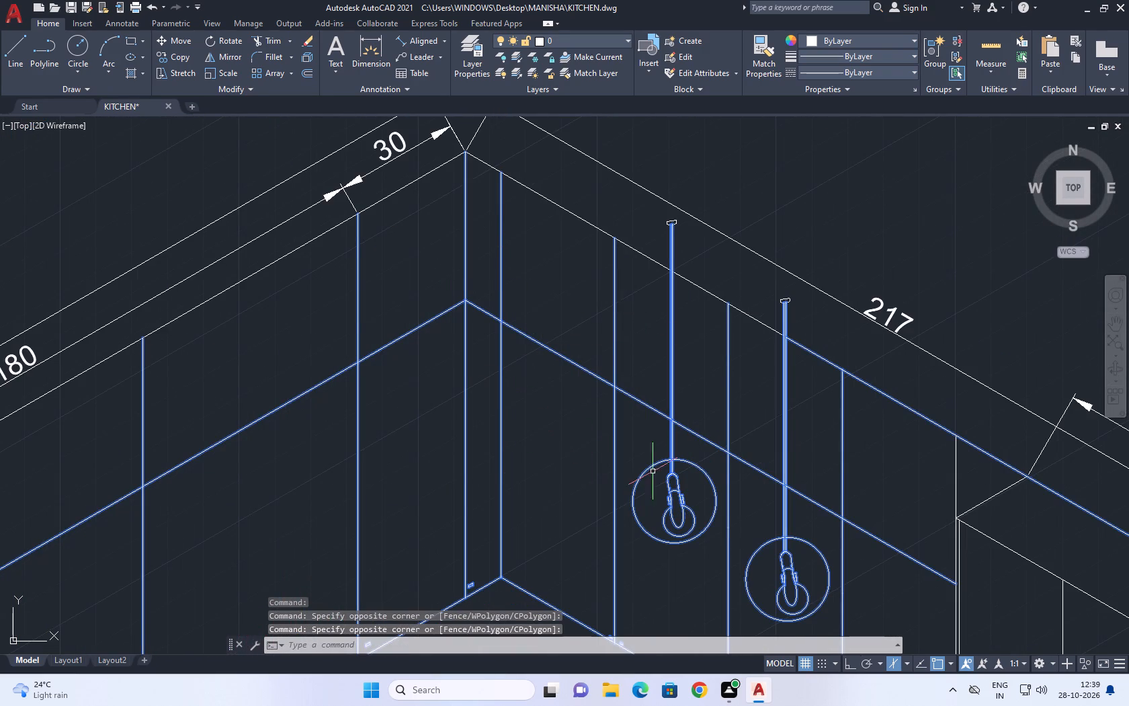
Add the two pendant lights' ceiling mounts to the selection.
{"action": "middle_click_drag", "start_coordinate": [794, 432], "coordinate": [696, 502]}
{"action": "left_click_drag", "start_coordinate": [530, 213], "coordinate": [534, 225]}
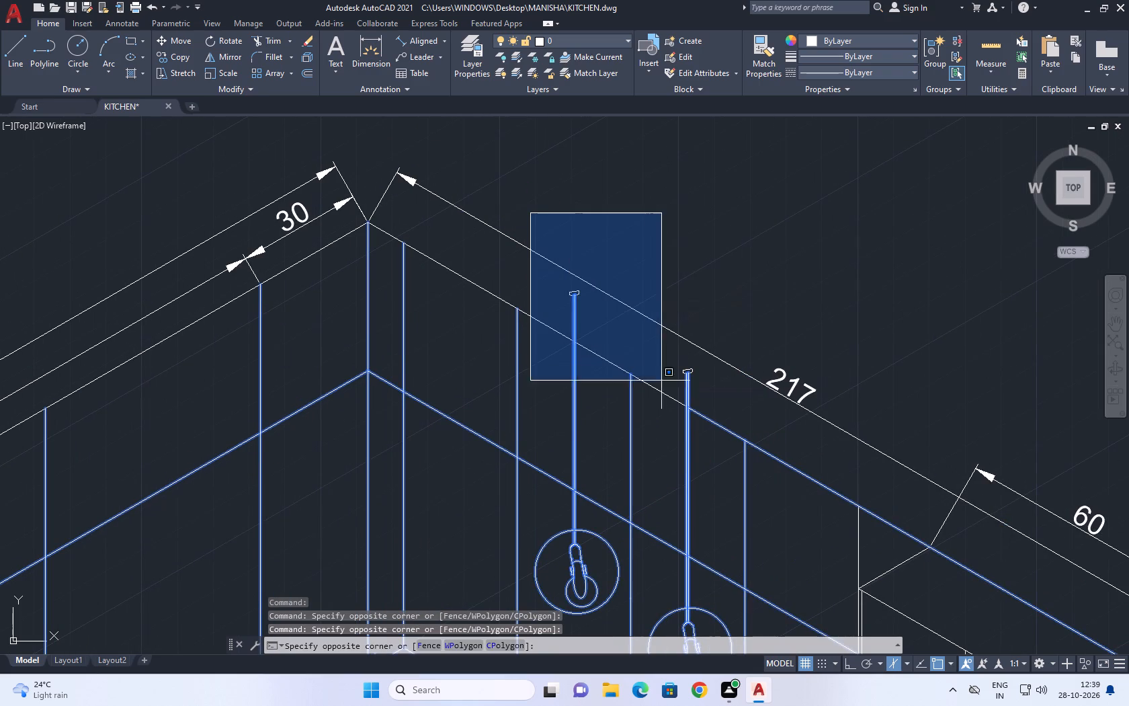
{"action": "left_click", "coordinate": [715, 454]}
Add the vertical edge beside the tall fridge unit and the top edges of both walls to the selection.
{"action": "scroll", "coordinate": [587, 342], "scroll_direction": "down", "scroll_amount": 1}
{"action": "middle_click_drag", "start_coordinate": [730, 460], "coordinate": [714, 418]}
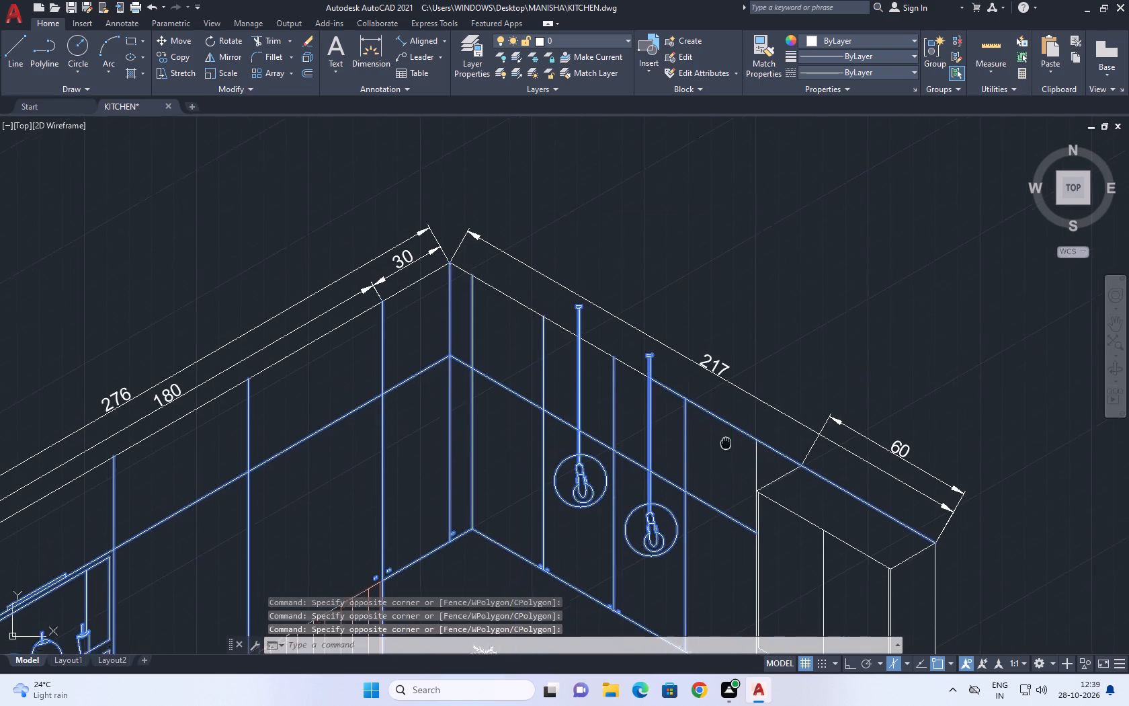
{"action": "middle_click_drag", "start_coordinate": [714, 418], "coordinate": [601, 245]}
{"action": "scroll", "coordinate": [622, 282], "scroll_direction": "up", "scroll_amount": 1}
{"action": "left_click", "coordinate": [655, 455]}
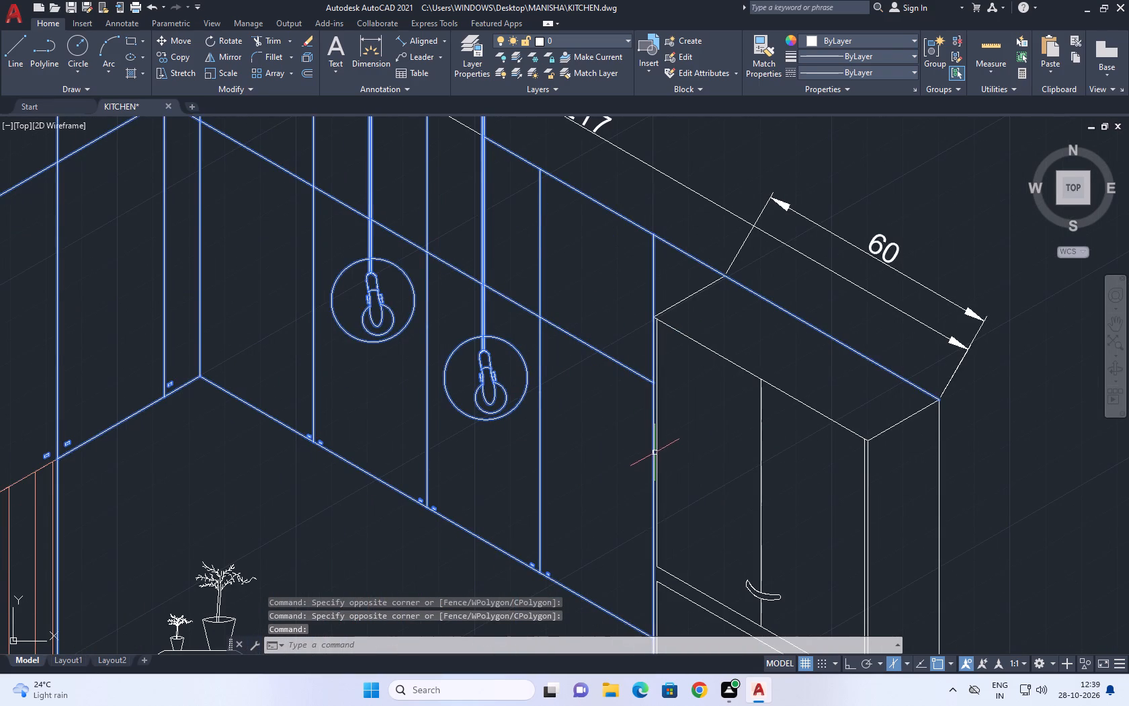
{"action": "scroll", "coordinate": [629, 415], "scroll_direction": "down", "scroll_amount": 1}
{"action": "scroll", "coordinate": [620, 329], "scroll_direction": "down", "scroll_amount": 1}
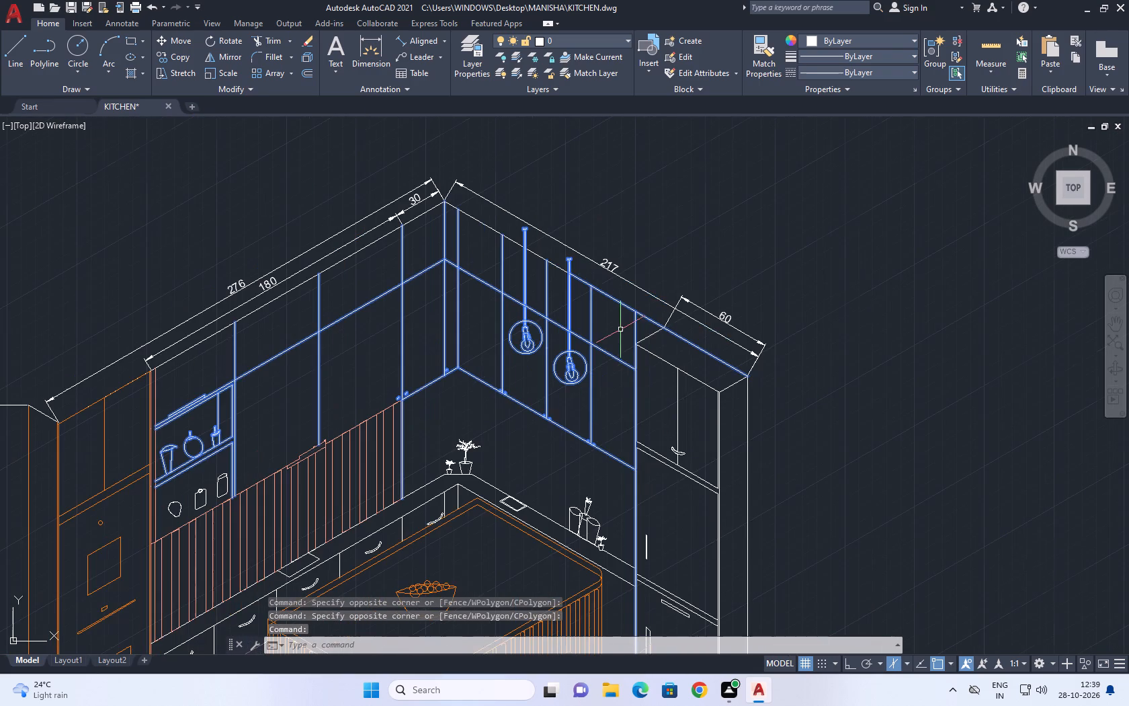
{"action": "left_click", "coordinate": [513, 243]}
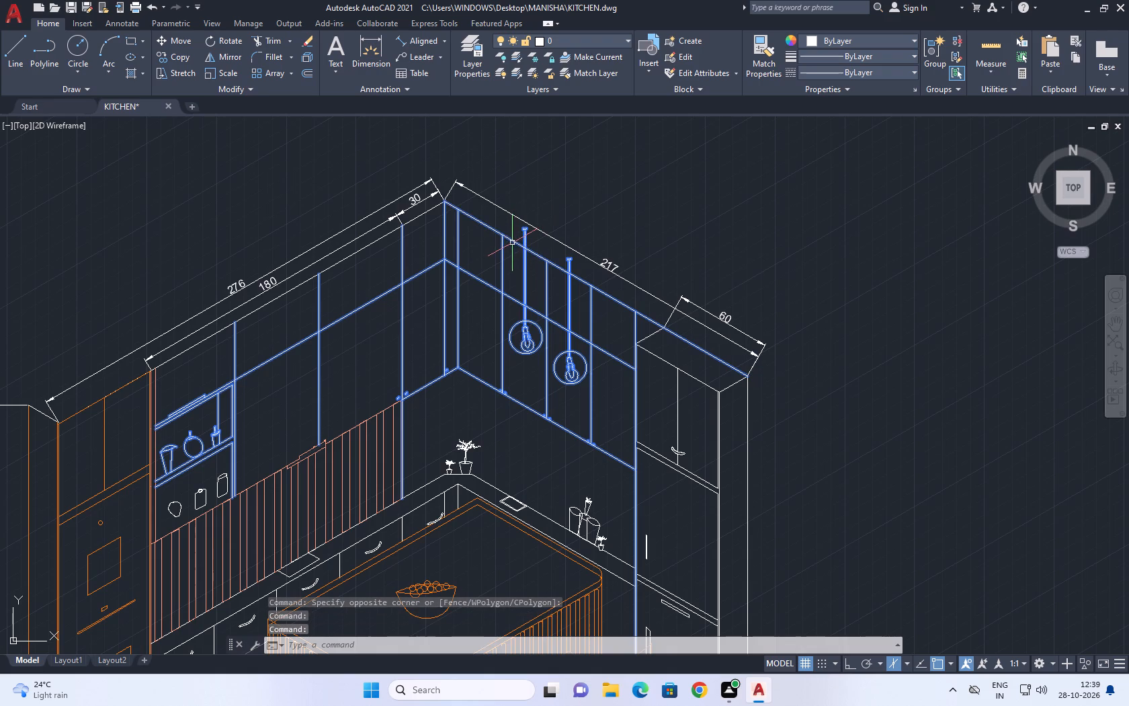
{"action": "left_click", "coordinate": [365, 245]}
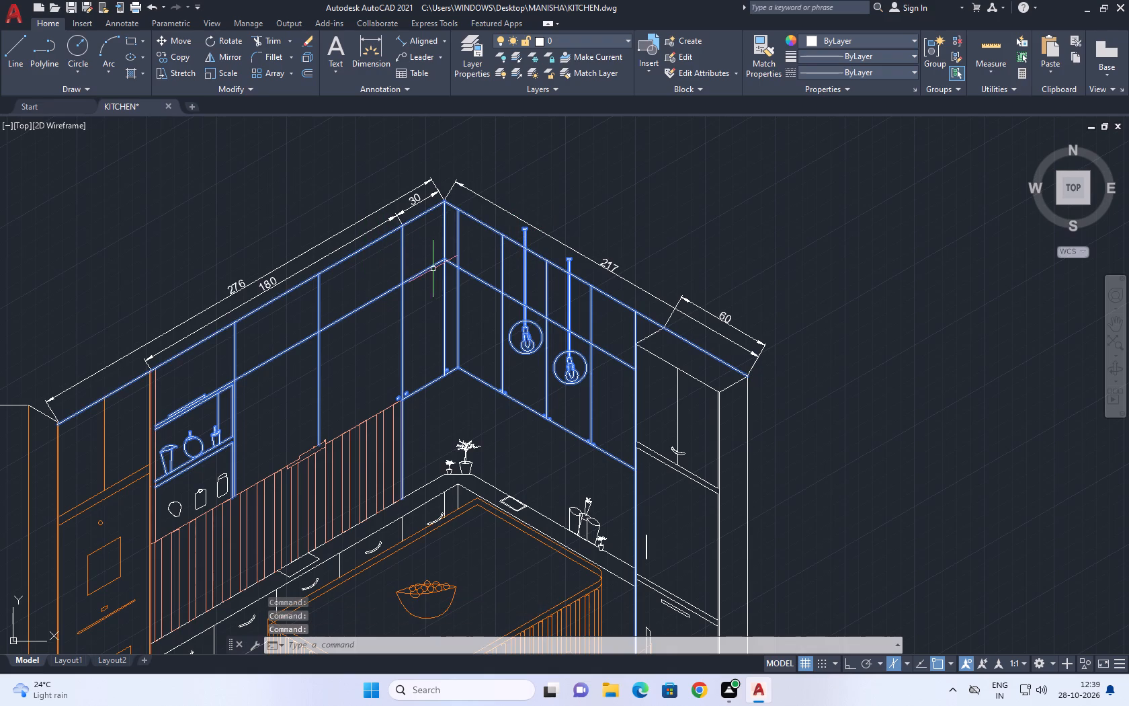
Move the selected upper cabinets, shelves and pendant lights to the CUBOARD layer and clear the selection.
{"action": "left_click", "coordinate": [562, 36]}
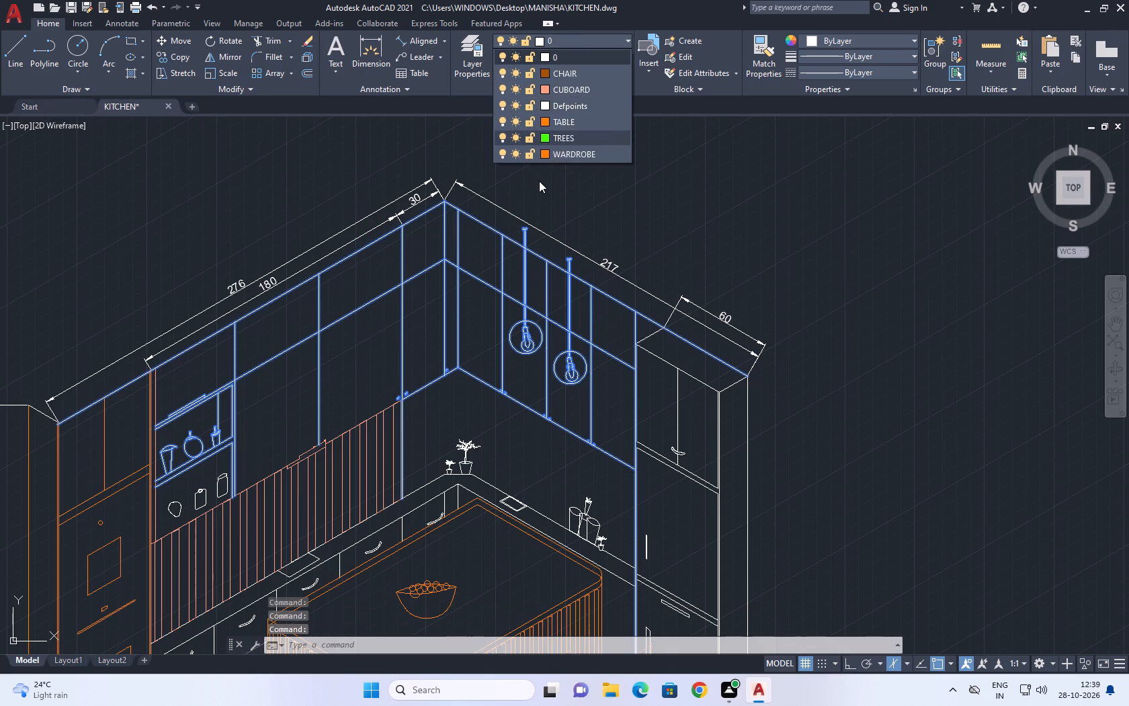
{"action": "left_click", "coordinate": [580, 91]}
{"action": "right_click_drag", "start_coordinate": [656, 249], "coordinate": [646, 245]}
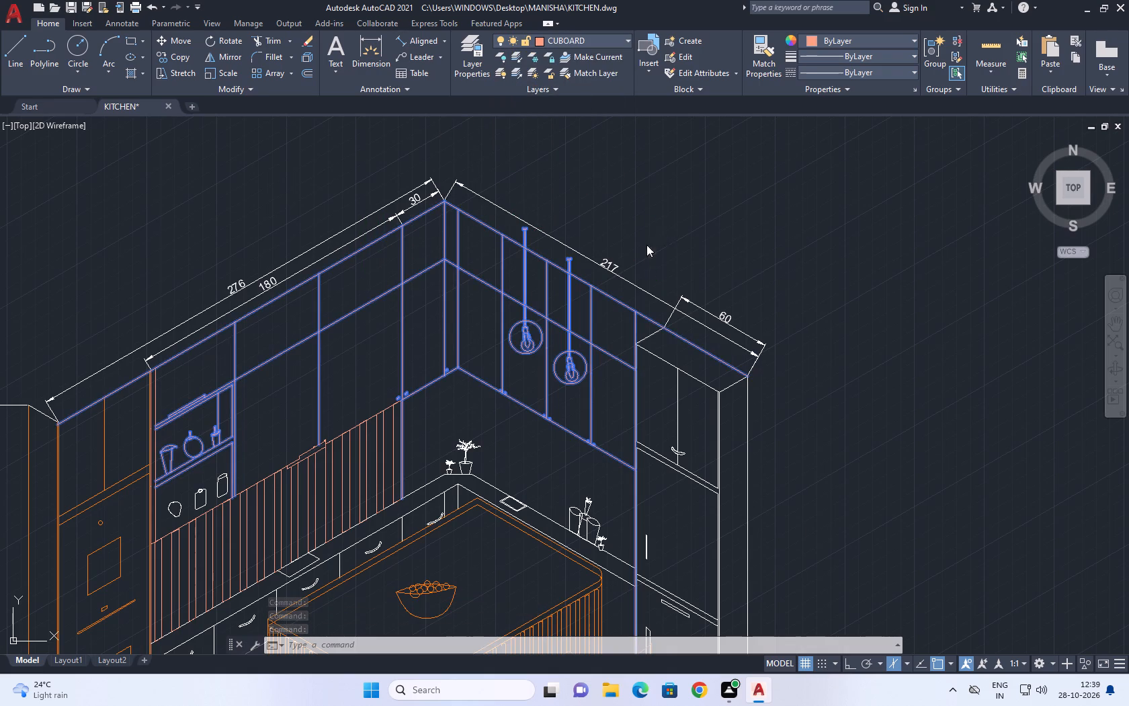
{"action": "right_click_drag", "start_coordinate": [646, 245], "coordinate": [647, 245]}
{"action": "left_click", "coordinate": [717, 456]}
Select the lower cabinets' long horizontal edges and the two drawer handles beside the tall oven unit.
{"action": "scroll", "coordinate": [593, 392], "scroll_direction": "down", "scroll_amount": 1}
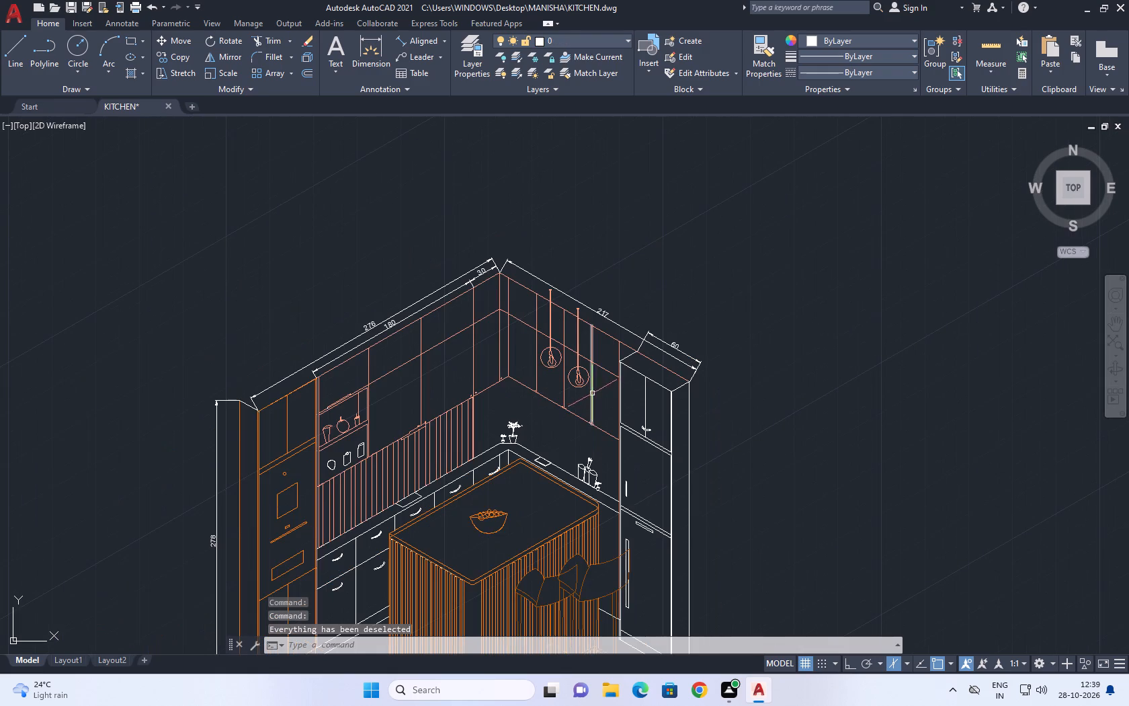
{"action": "middle_click_drag", "start_coordinate": [510, 438], "coordinate": [581, 303]}
{"action": "scroll", "coordinate": [395, 468], "scroll_direction": "up", "scroll_amount": 1}
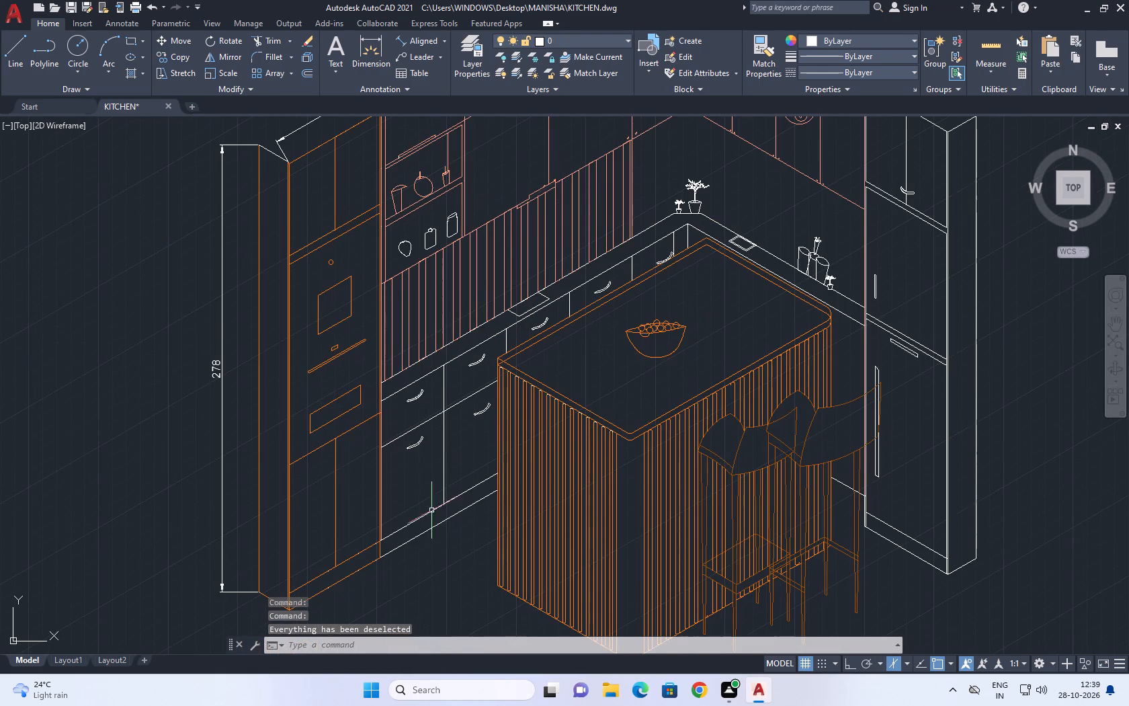
{"action": "left_click_drag", "start_coordinate": [443, 539], "coordinate": [443, 527]}
{"action": "left_click", "coordinate": [413, 369]}
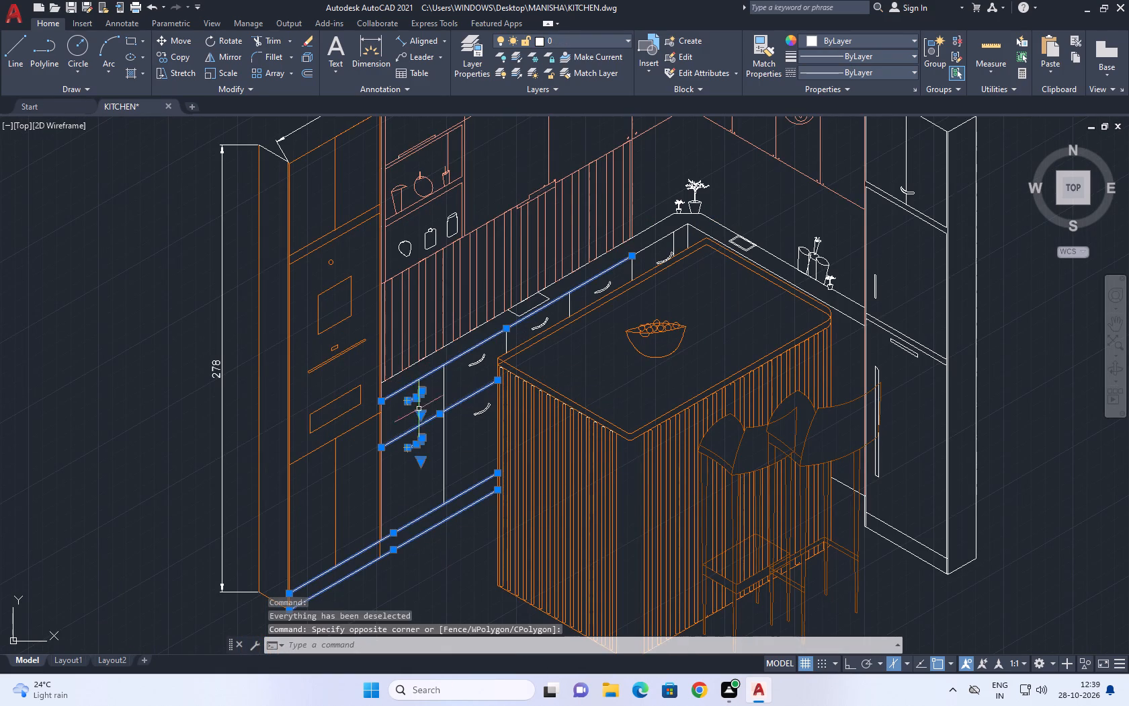
{"action": "scroll", "coordinate": [431, 350], "scroll_direction": "up", "scroll_amount": 2}
{"action": "left_click", "coordinate": [421, 365]}
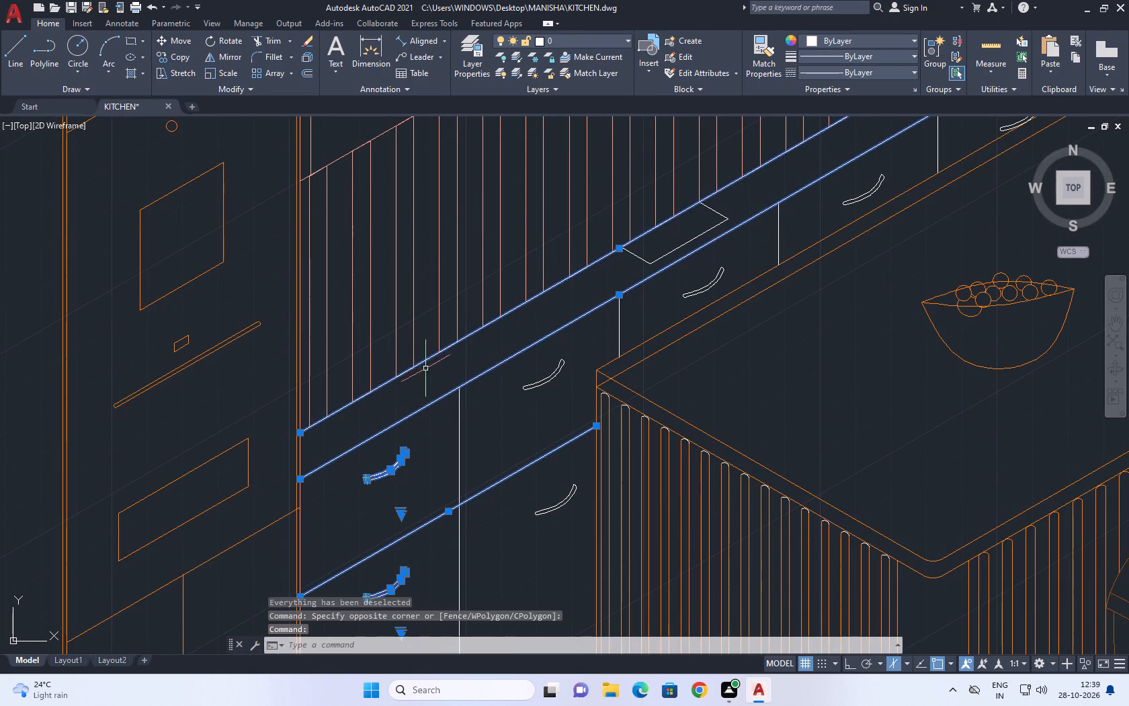
Add the drawer handle below the hob and the hob outline's front and far side edges to the selection.
{"action": "middle_click_drag", "start_coordinate": [526, 355], "coordinate": [324, 502]}
{"action": "scroll", "coordinate": [382, 480], "scroll_direction": "up", "scroll_amount": 1}
{"action": "left_click_drag", "start_coordinate": [624, 398], "coordinate": [625, 391]}
{"action": "left_click_drag", "start_coordinate": [575, 334], "coordinate": [572, 332]}
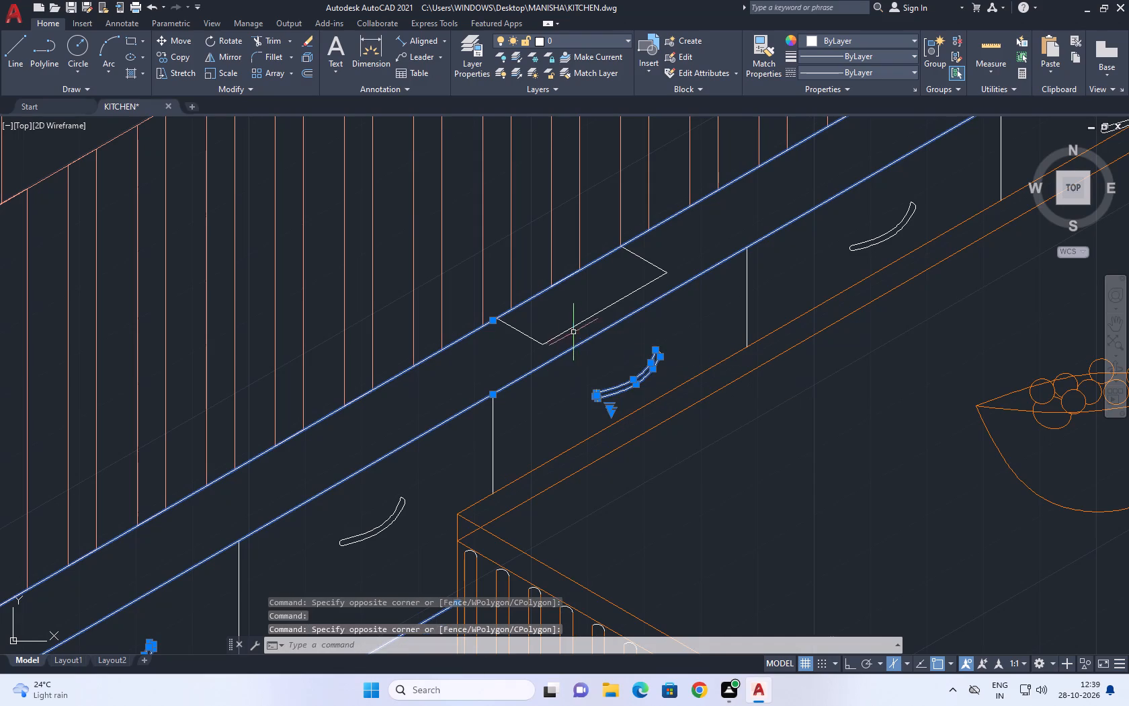
{"action": "left_click_drag", "start_coordinate": [572, 332], "coordinate": [566, 329]}
{"action": "left_click_drag", "start_coordinate": [580, 346], "coordinate": [578, 340]}
{"action": "left_click", "coordinate": [550, 315]}
{"action": "left_click", "coordinate": [536, 340]}
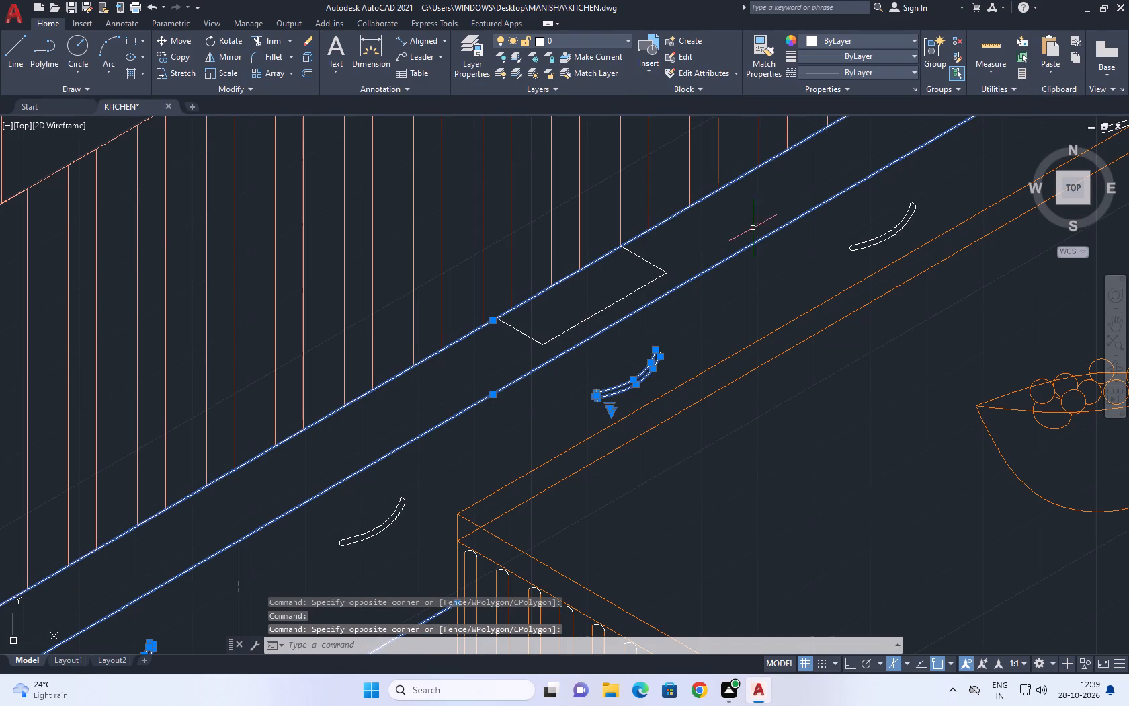
{"action": "left_click_drag", "start_coordinate": [682, 241], "coordinate": [672, 249]}
{"action": "left_click", "coordinate": [636, 281]}
Add the upper drawer handle between the oven unit and the hob, and the vertical drawer dividers beside it, to the selection.
{"action": "middle_click_drag", "start_coordinate": [393, 492], "coordinate": [515, 372]}
{"action": "left_click_drag", "start_coordinate": [491, 463], "coordinate": [492, 437]}
{"action": "left_click", "coordinate": [460, 368]}
{"action": "scroll", "coordinate": [517, 394], "scroll_direction": "up", "scroll_amount": 3}
{"action": "left_click_drag", "start_coordinate": [552, 397], "coordinate": [556, 387]}
{"action": "left_click", "coordinate": [515, 306]}
{"action": "scroll", "coordinate": [528, 330], "scroll_direction": "down", "scroll_amount": 3}
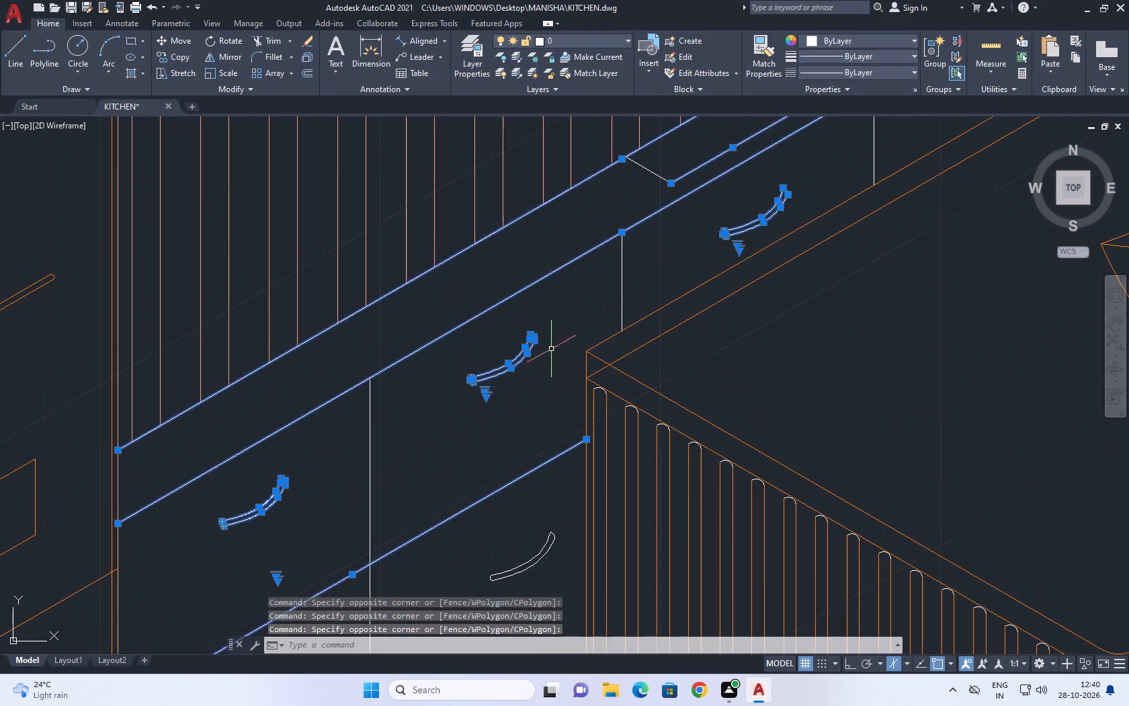
{"action": "left_click_drag", "start_coordinate": [634, 266], "coordinate": [601, 274]}
{"action": "left_click", "coordinate": [591, 274]}
{"action": "middle_click_drag", "start_coordinate": [407, 371], "coordinate": [470, 262]}
{"action": "left_click_drag", "start_coordinate": [464, 281], "coordinate": [460, 290]}
{"action": "left_click_drag", "start_coordinate": [418, 341], "coordinate": [416, 348]}
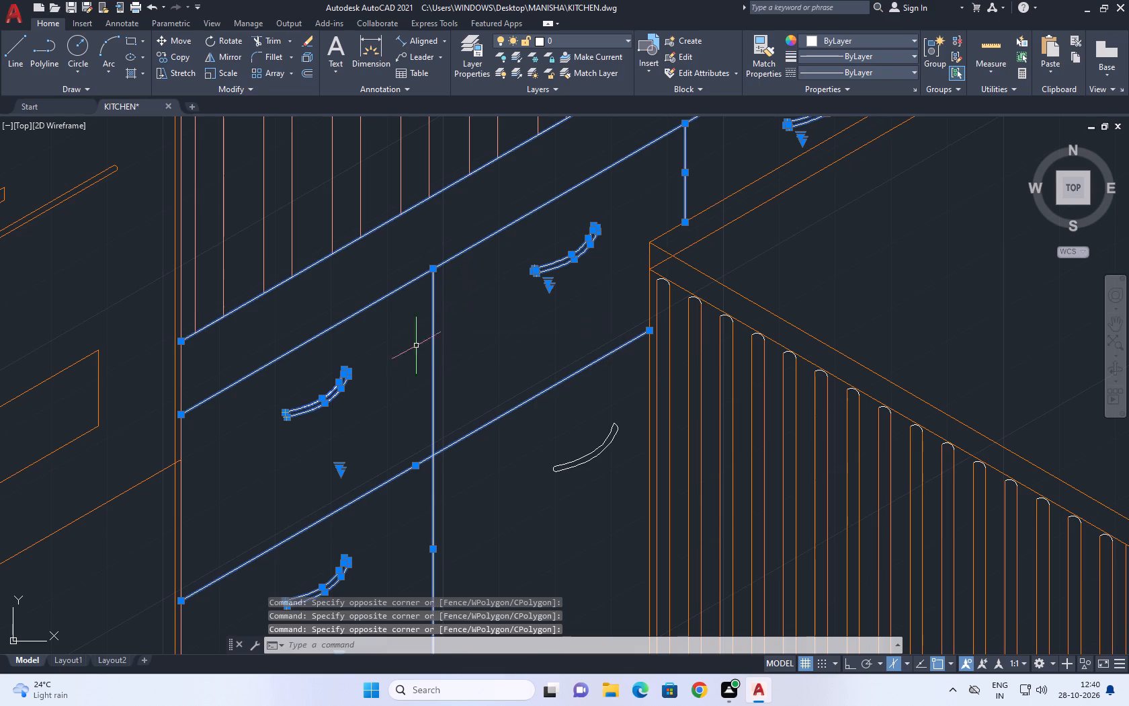
Add the lower drawer handle beside the island, including its rounded end, to the selection.
{"action": "left_click", "coordinate": [588, 483]}
{"action": "left_click", "coordinate": [534, 411]}
{"action": "scroll", "coordinate": [598, 454], "scroll_direction": "up", "scroll_amount": 3}
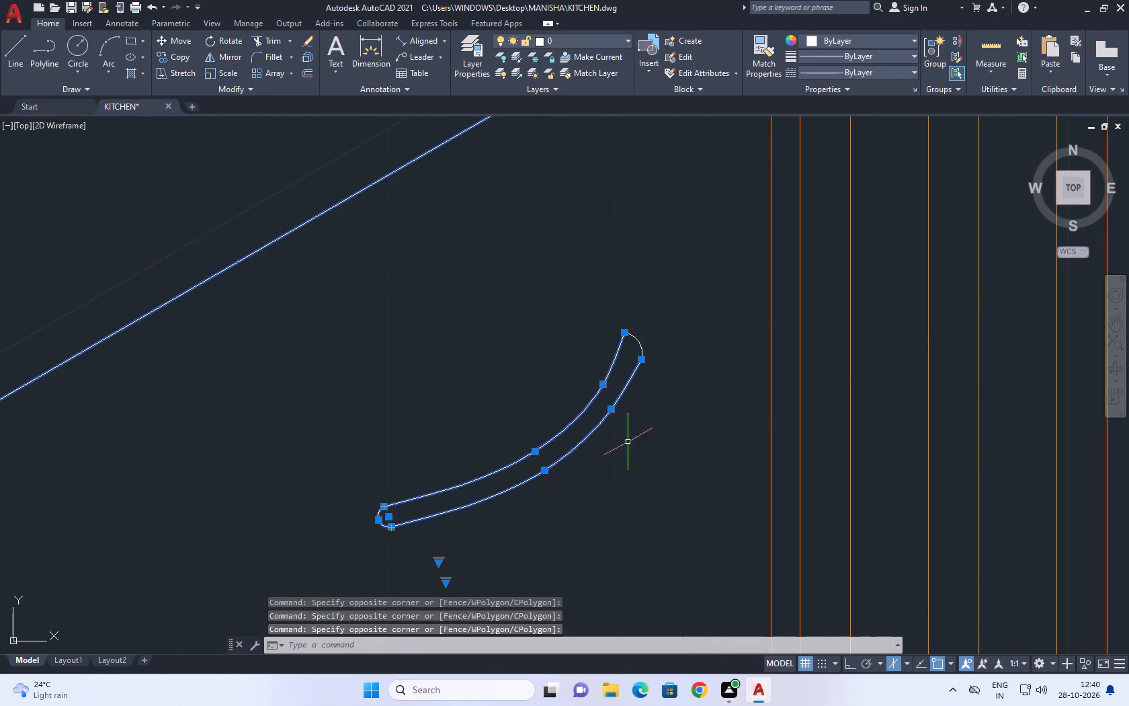
{"action": "left_click_drag", "start_coordinate": [664, 453], "coordinate": [642, 374]}
{"action": "left_click_drag", "start_coordinate": [566, 289], "coordinate": [543, 297]}
{"action": "scroll", "coordinate": [581, 381], "scroll_direction": "down", "scroll_amount": 6}
{"action": "scroll", "coordinate": [542, 391], "scroll_direction": "up", "scroll_amount": 1}
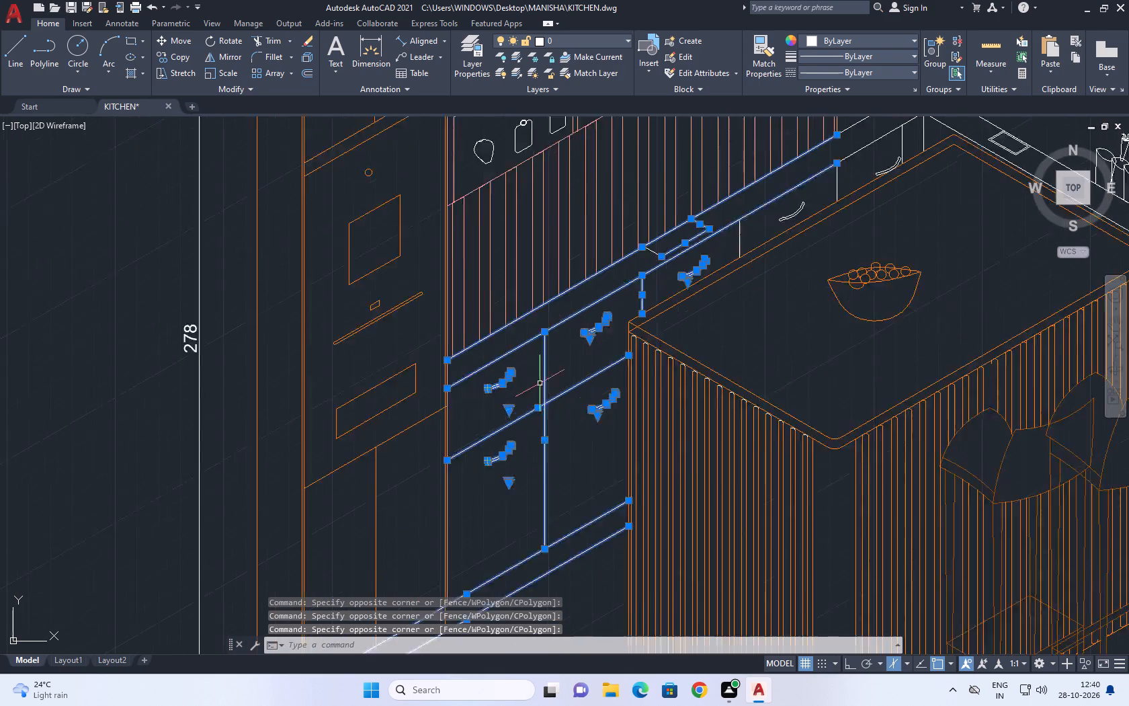
Add the missing rounded end pieces of the drawer handles near the oven unit to the selection.
{"action": "scroll", "coordinate": [538, 381], "scroll_direction": "up", "scroll_amount": 4}
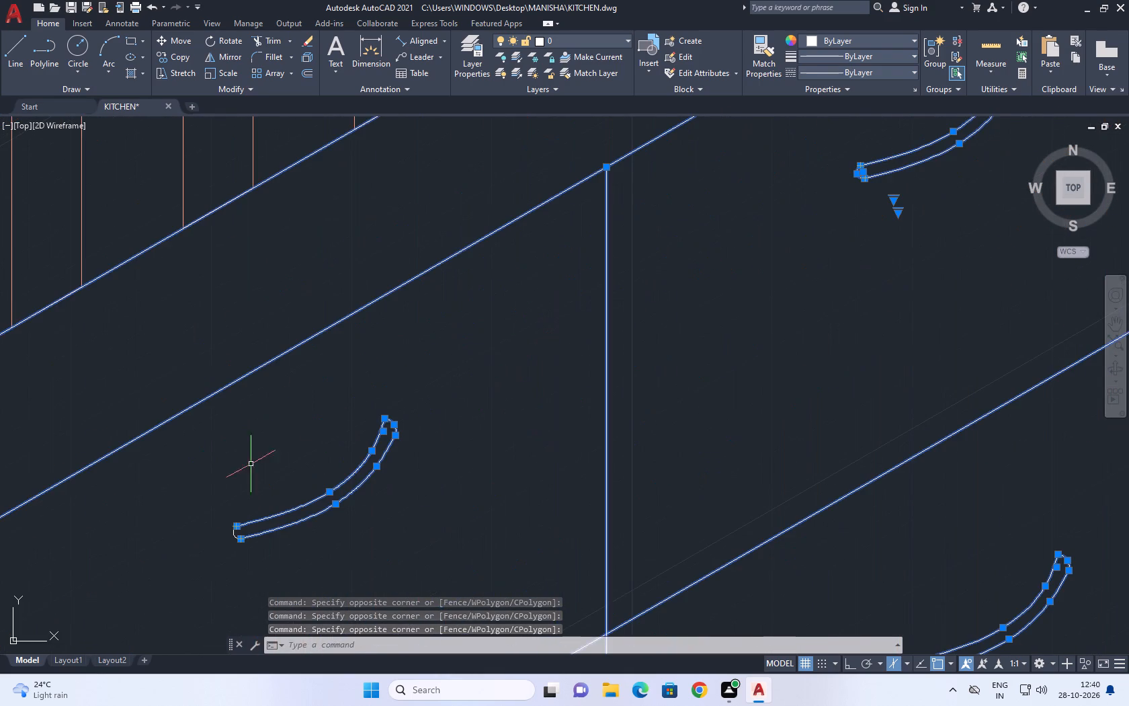
{"action": "scroll", "coordinate": [226, 541], "scroll_direction": "up", "scroll_amount": 2}
{"action": "left_click_drag", "start_coordinate": [263, 550], "coordinate": [254, 526]}
{"action": "left_click", "coordinate": [220, 453]}
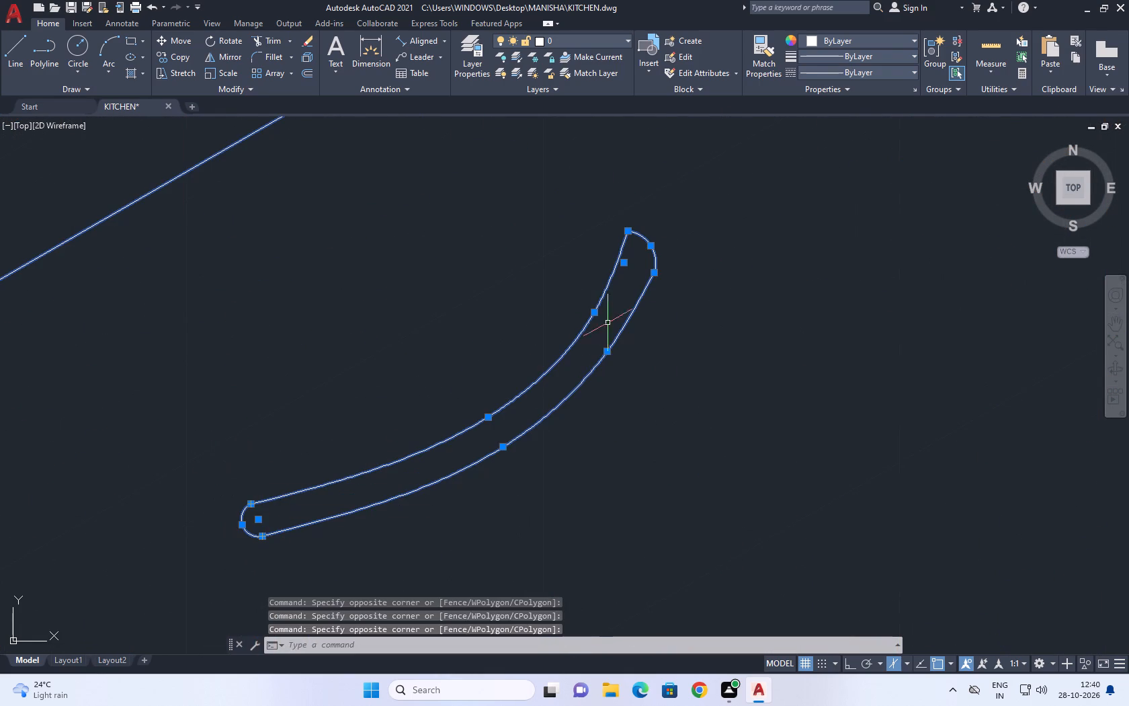
{"action": "scroll", "coordinate": [695, 269], "scroll_direction": "up", "scroll_amount": 1}
{"action": "middle_click_drag", "start_coordinate": [695, 269], "coordinate": [598, 293]}
{"action": "scroll", "coordinate": [597, 292], "scroll_direction": "down", "scroll_amount": 5}
{"action": "scroll", "coordinate": [536, 521], "scroll_direction": "up", "scroll_amount": 3}
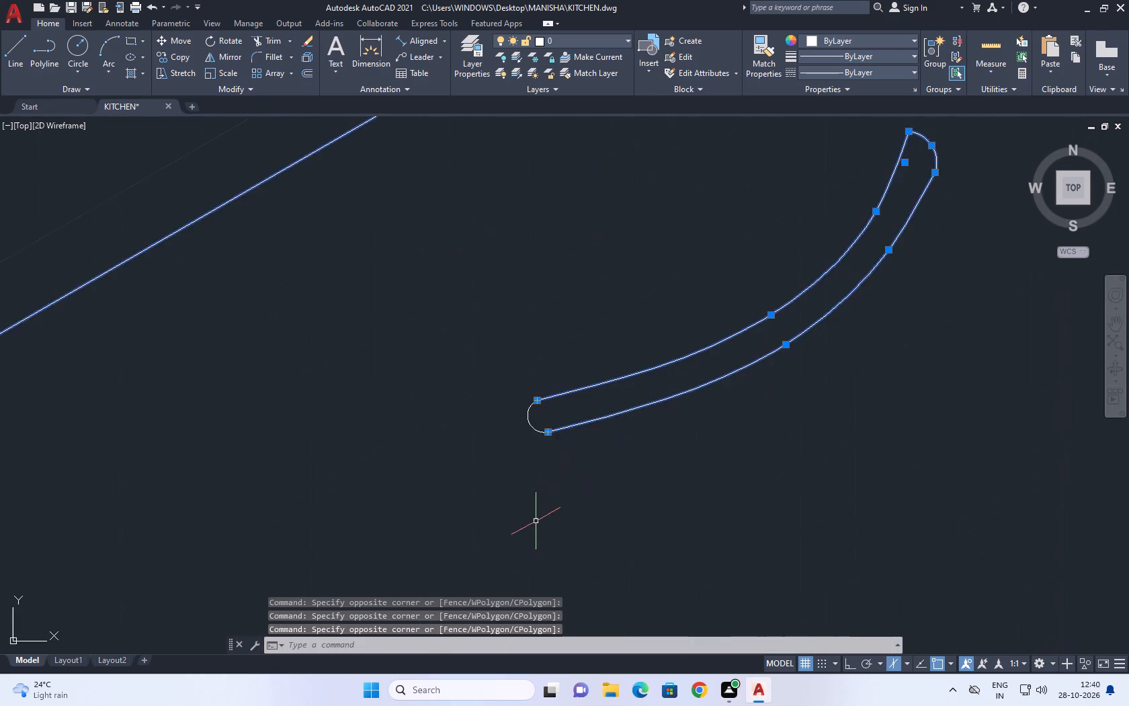
{"action": "scroll", "coordinate": [536, 520], "scroll_direction": "up", "scroll_amount": 2}
{"action": "left_click_drag", "start_coordinate": [589, 463], "coordinate": [577, 419]}
{"action": "left_click", "coordinate": [460, 266]}
Add the missing rounded end piece of the next drawer handle towards the hob to the selection.
{"action": "scroll", "coordinate": [527, 318], "scroll_direction": "down", "scroll_amount": 7}
{"action": "scroll", "coordinate": [588, 307], "scroll_direction": "up", "scroll_amount": 4}
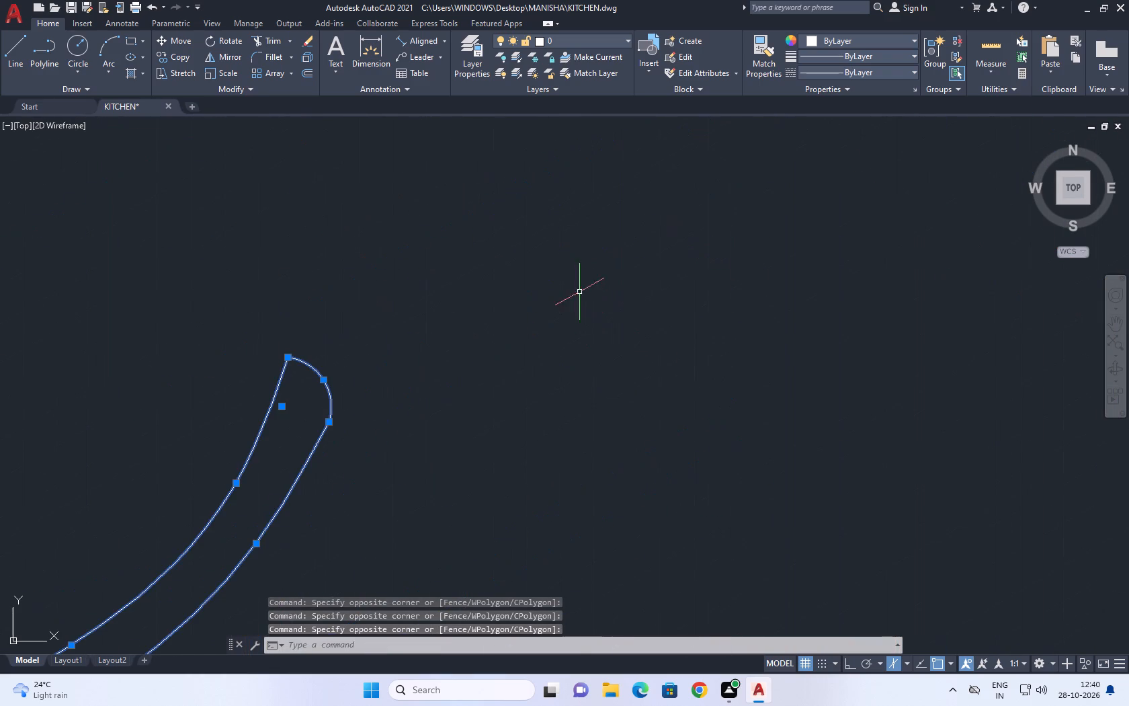
{"action": "scroll", "coordinate": [579, 292], "scroll_direction": "up", "scroll_amount": 3}
{"action": "scroll", "coordinate": [579, 291], "scroll_direction": "down", "scroll_amount": 6}
{"action": "scroll", "coordinate": [689, 256], "scroll_direction": "up", "scroll_amount": 1}
{"action": "middle_click_drag", "start_coordinate": [627, 310], "coordinate": [378, 403]}
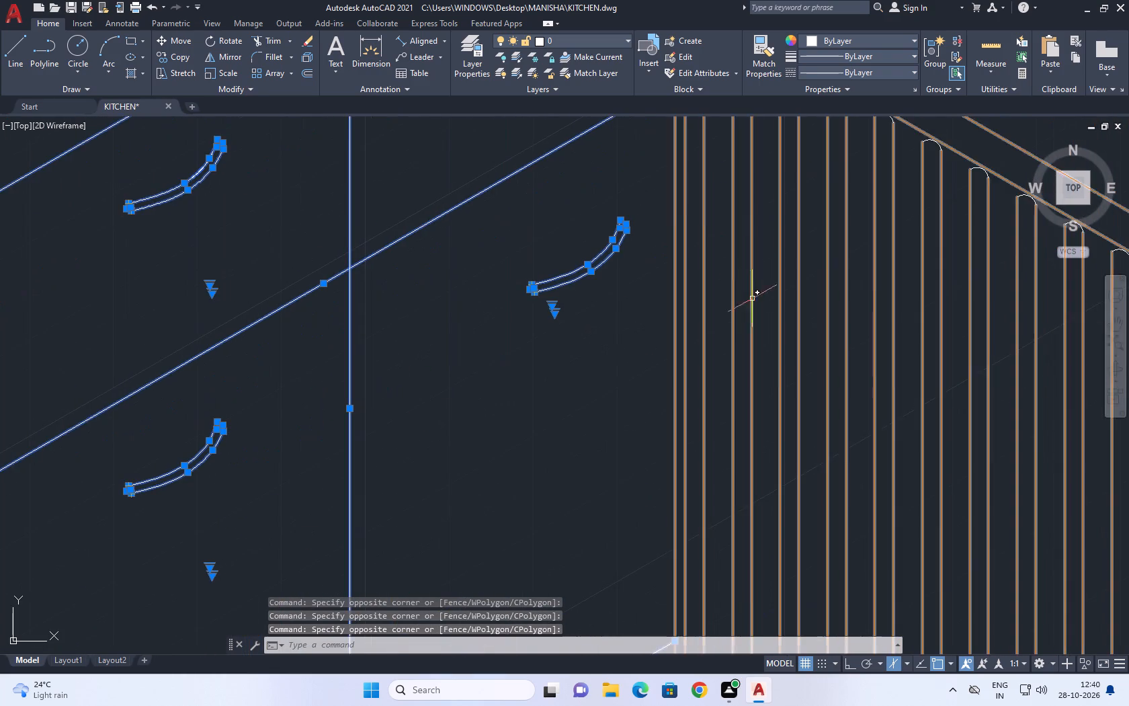
{"action": "scroll", "coordinate": [624, 225], "scroll_direction": "up", "scroll_amount": 4}
{"action": "scroll", "coordinate": [624, 225], "scroll_direction": "down", "scroll_amount": 7}
{"action": "middle_click_drag", "start_coordinate": [597, 249], "coordinate": [435, 355]}
{"action": "middle_click_drag", "start_coordinate": [605, 208], "coordinate": [532, 344]}
{"action": "scroll", "coordinate": [483, 338], "scroll_direction": "up", "scroll_amount": 4}
{"action": "scroll", "coordinate": [399, 328], "scroll_direction": "up", "scroll_amount": 1}
{"action": "middle_click_drag", "start_coordinate": [429, 358], "coordinate": [440, 353]}
{"action": "left_click_drag", "start_coordinate": [468, 395], "coordinate": [460, 381]}
{"action": "left_click_drag", "start_coordinate": [421, 340], "coordinate": [481, 340]}
Add the vertical drawer divider just past the hob and the hob outline's remaining side edge to the selection.
{"action": "scroll", "coordinate": [569, 319], "scroll_direction": "down", "scroll_amount": 3}
{"action": "left_click", "coordinate": [638, 264]}
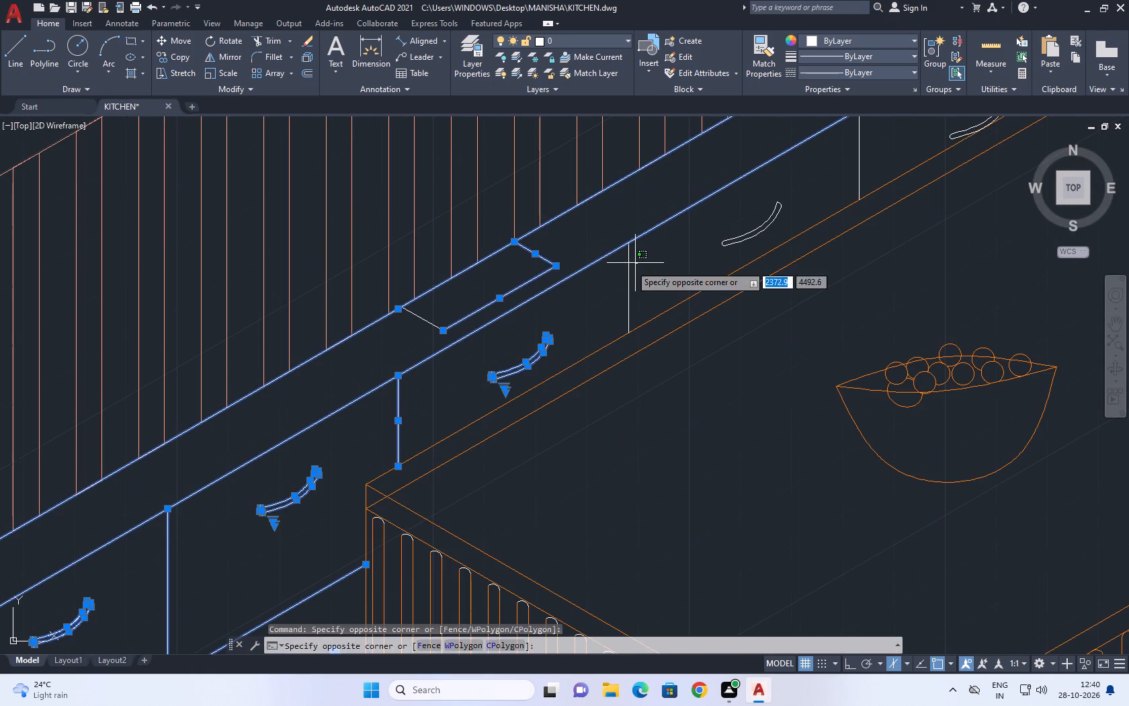
{"action": "left_click", "coordinate": [616, 270]}
{"action": "scroll", "coordinate": [413, 326], "scroll_direction": "up", "scroll_amount": 3}
{"action": "left_click", "coordinate": [466, 328]}
{"action": "left_click", "coordinate": [440, 300]}
{"action": "scroll", "coordinate": [422, 306], "scroll_direction": "down", "scroll_amount": 3}
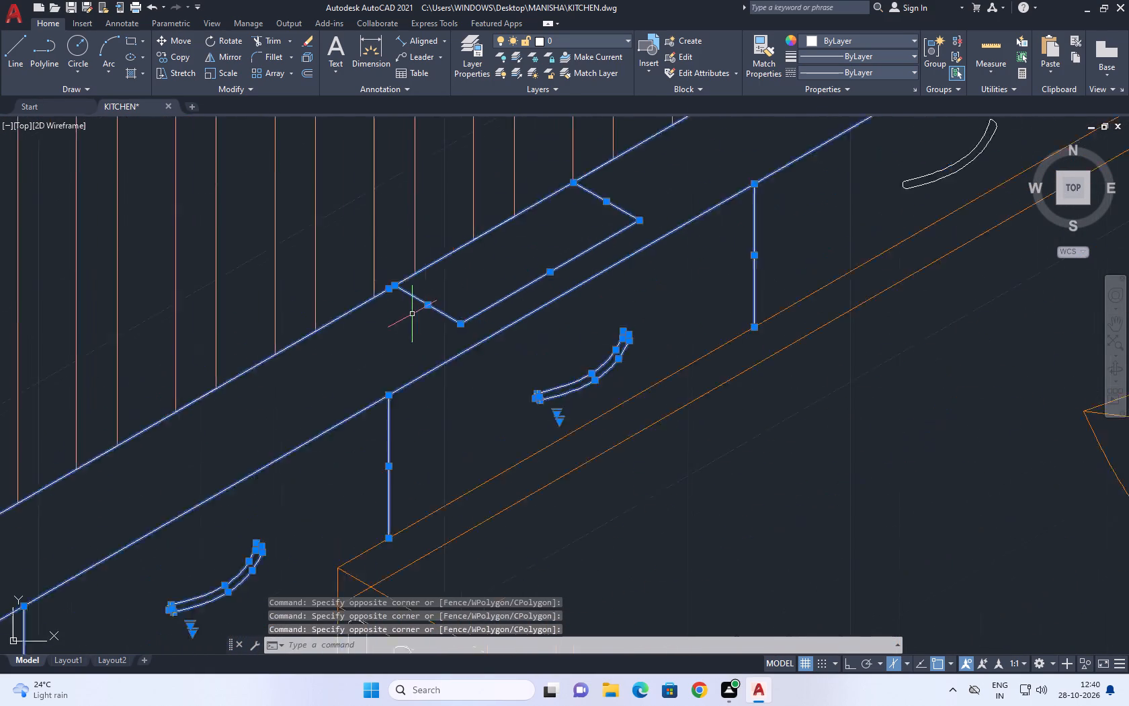
{"action": "scroll", "coordinate": [411, 315], "scroll_direction": "down", "scroll_amount": 1}
Add the whole drawer handle just past the hob, including both rounded ends, to the selection.
{"action": "scroll", "coordinate": [489, 278], "scroll_direction": "up", "scroll_amount": 3}
{"action": "middle_click_drag", "start_coordinate": [590, 262], "coordinate": [339, 337]}
{"action": "middle_click_drag", "start_coordinate": [644, 356], "coordinate": [513, 399]}
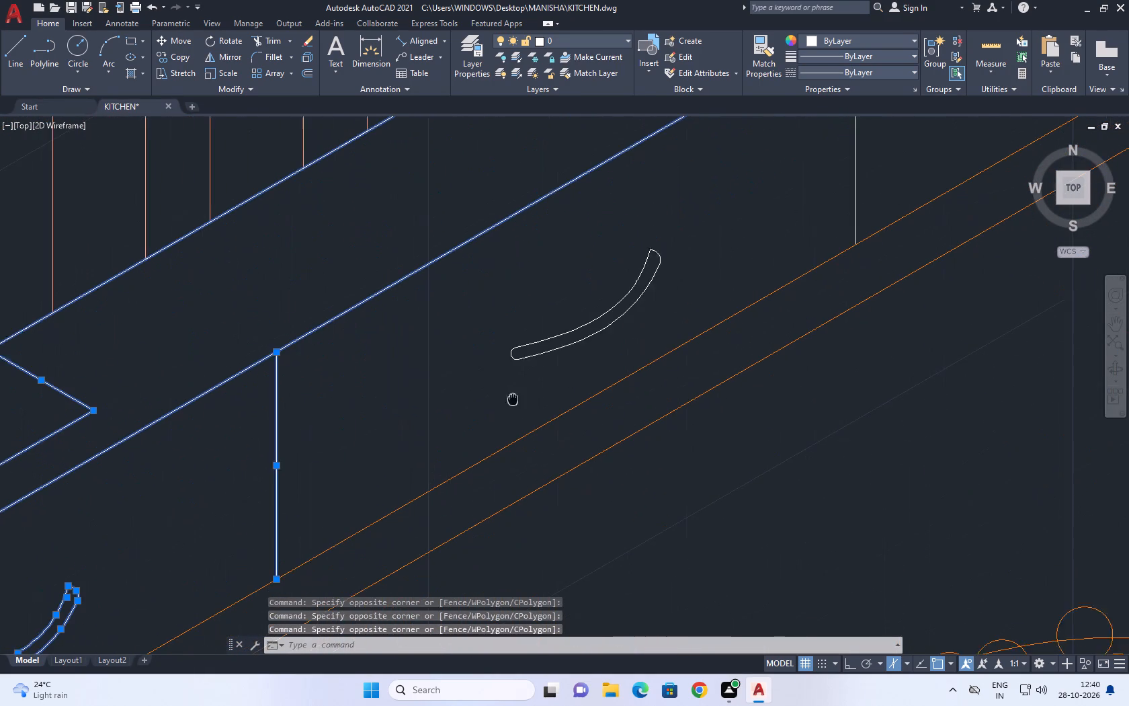
{"action": "left_click_drag", "start_coordinate": [547, 366], "coordinate": [538, 358]}
{"action": "left_click", "coordinate": [507, 341]}
{"action": "scroll", "coordinate": [675, 324], "scroll_direction": "up", "scroll_amount": 1}
{"action": "middle_click_drag", "start_coordinate": [669, 327], "coordinate": [589, 372]}
{"action": "scroll", "coordinate": [585, 373], "scroll_direction": "up", "scroll_amount": 1}
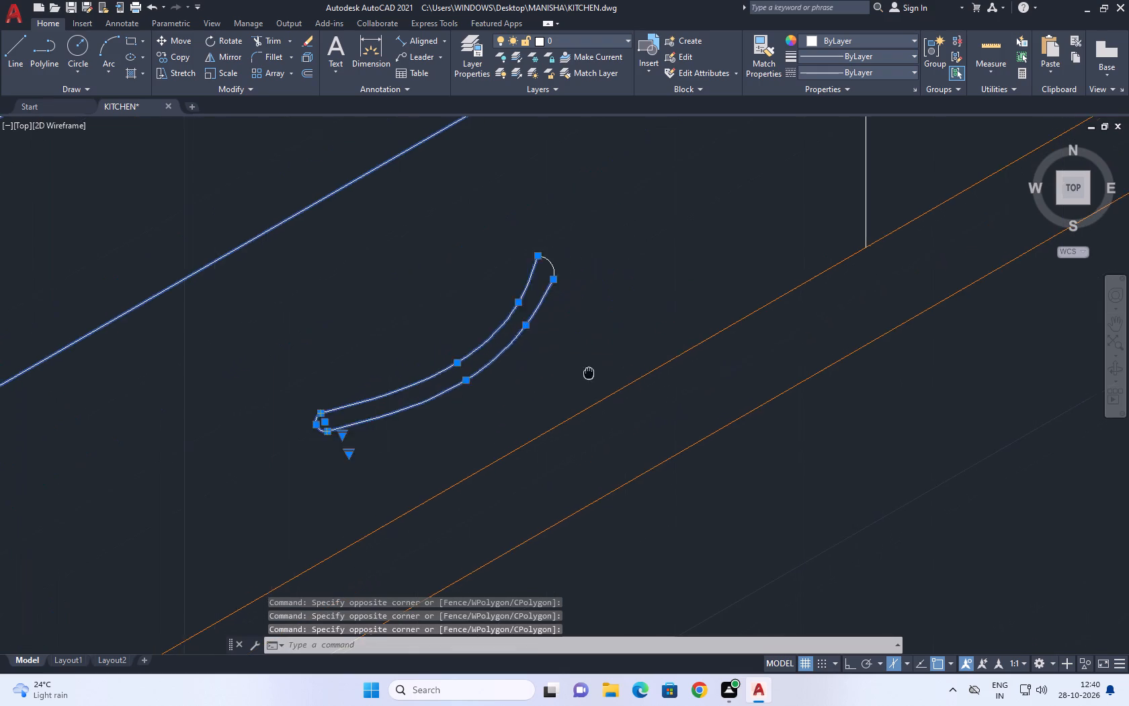
{"action": "scroll", "coordinate": [569, 375], "scroll_direction": "up", "scroll_amount": 1}
{"action": "middle_click_drag", "start_coordinate": [608, 256], "coordinate": [663, 439]}
{"action": "left_click_drag", "start_coordinate": [710, 363], "coordinate": [663, 278]}
{"action": "left_click_drag", "start_coordinate": [544, 159], "coordinate": [550, 175]}
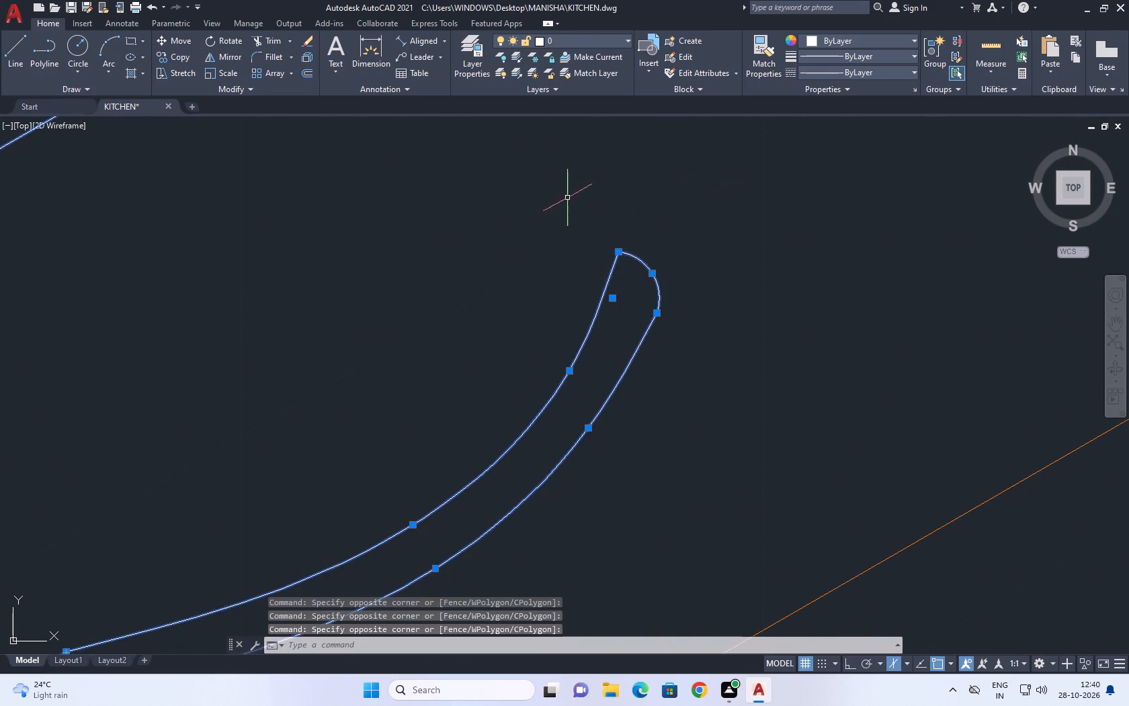
Add the next vertical drawer divider and the last drawer handle before the room corner to the selection.
{"action": "scroll", "coordinate": [615, 286], "scroll_direction": "down", "scroll_amount": 6}
{"action": "middle_click_drag", "start_coordinate": [684, 253], "coordinate": [603, 331]}
{"action": "scroll", "coordinate": [602, 334], "scroll_direction": "up", "scroll_amount": 2}
{"action": "left_click_drag", "start_coordinate": [586, 299], "coordinate": [501, 308]}
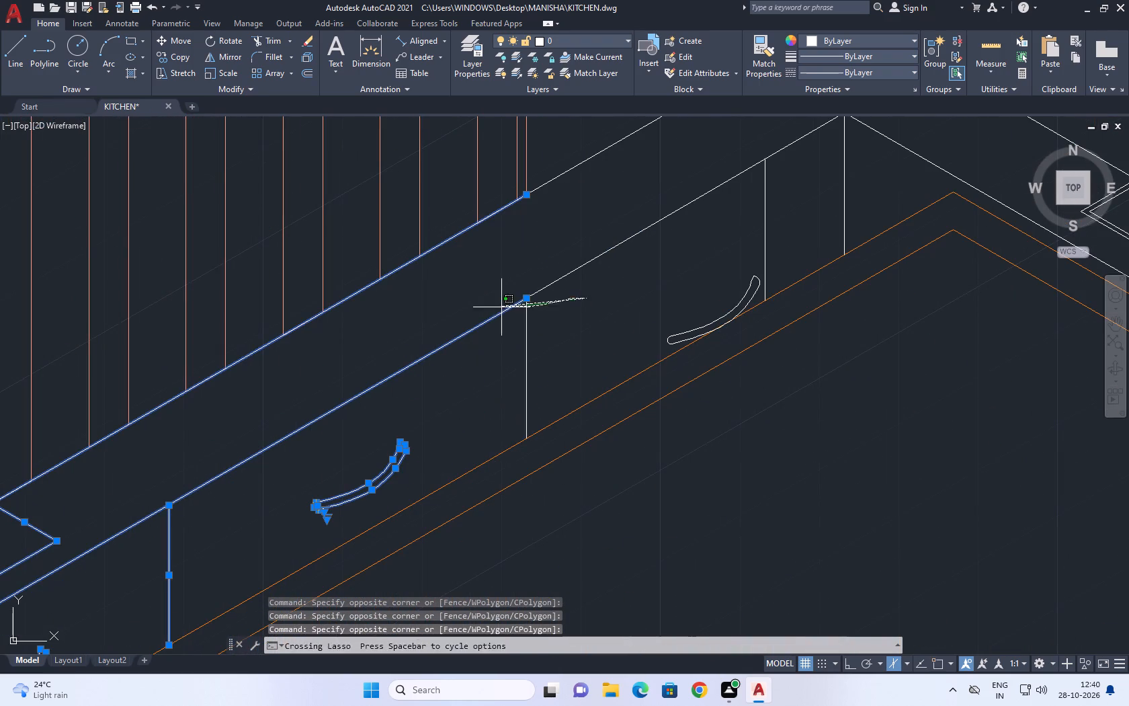
{"action": "left_click_drag", "start_coordinate": [501, 308], "coordinate": [500, 309]}
{"action": "left_click_drag", "start_coordinate": [616, 169], "coordinate": [619, 178]}
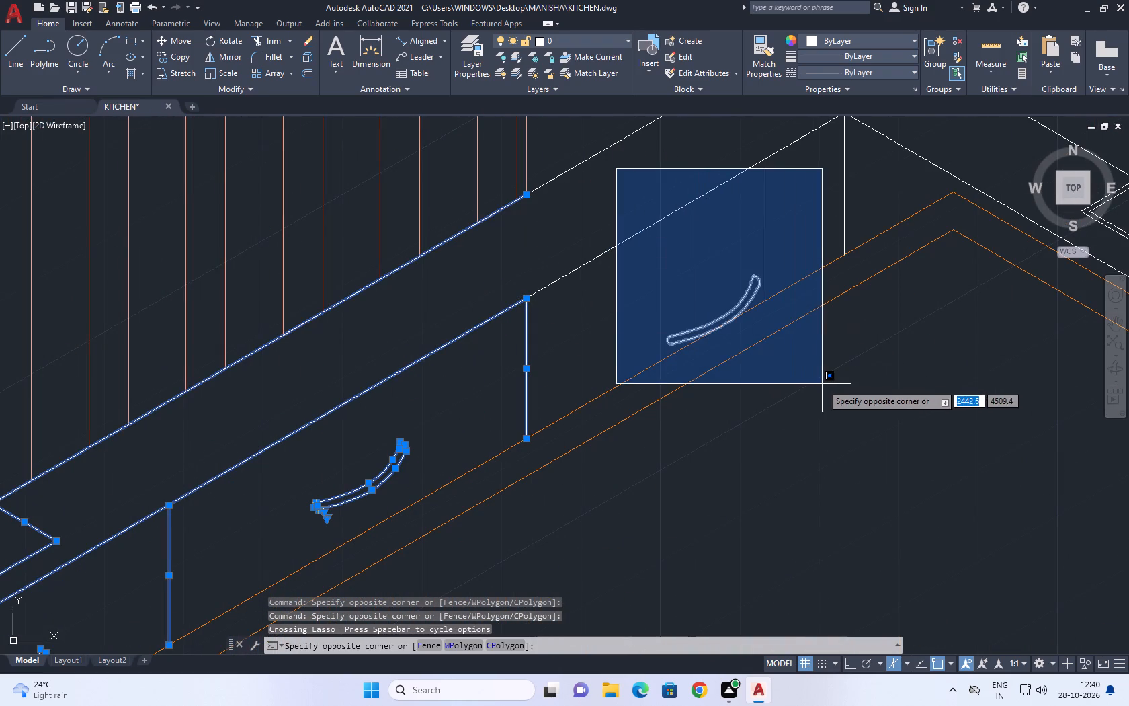
{"action": "left_click", "coordinate": [821, 384]}
Add the remaining countertop edges, the last drawer divider and the vertical cabinet edge at the room corner to the selection.
{"action": "middle_click_drag", "start_coordinate": [711, 177], "coordinate": [667, 342]}
{"action": "scroll", "coordinate": [700, 254], "scroll_direction": "up", "scroll_amount": 1}
{"action": "left_click_drag", "start_coordinate": [779, 352], "coordinate": [730, 315]}
{"action": "left_click_drag", "start_coordinate": [634, 270], "coordinate": [626, 281]}
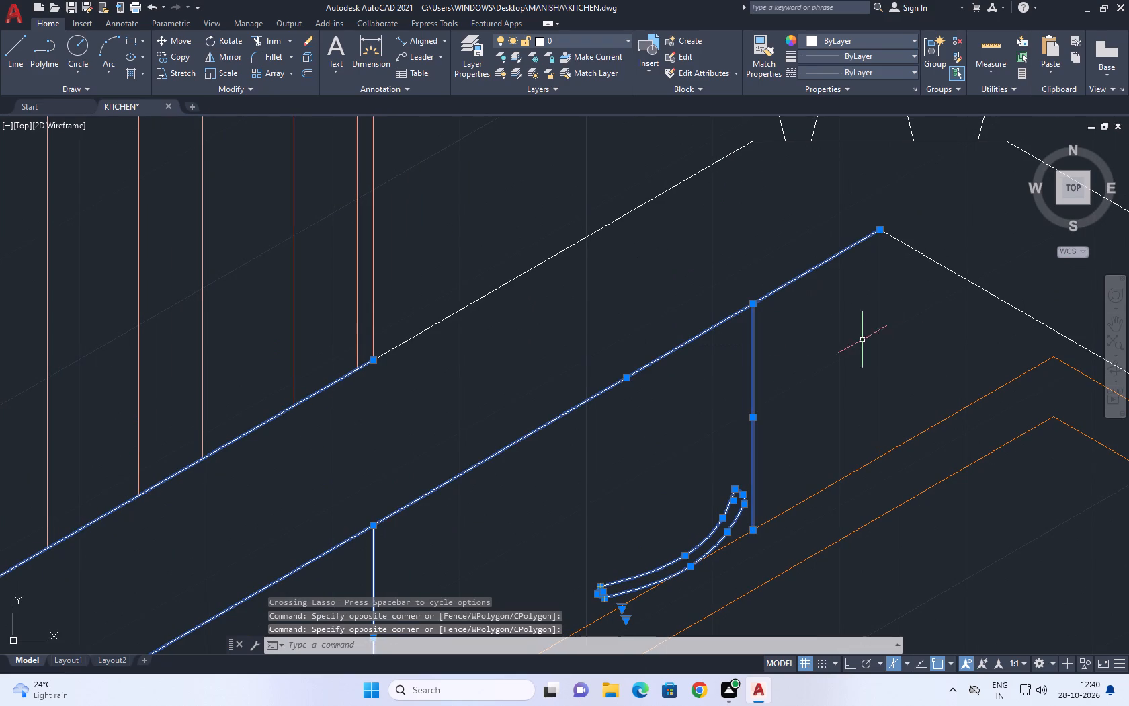
{"action": "left_click_drag", "start_coordinate": [925, 341], "coordinate": [907, 320]}
{"action": "left_click", "coordinate": [815, 272]}
{"action": "left_click_drag", "start_coordinate": [699, 235], "coordinate": [663, 225]}
{"action": "left_click", "coordinate": [579, 191]}
{"action": "scroll", "coordinate": [622, 237], "scroll_direction": "down", "scroll_amount": 3}
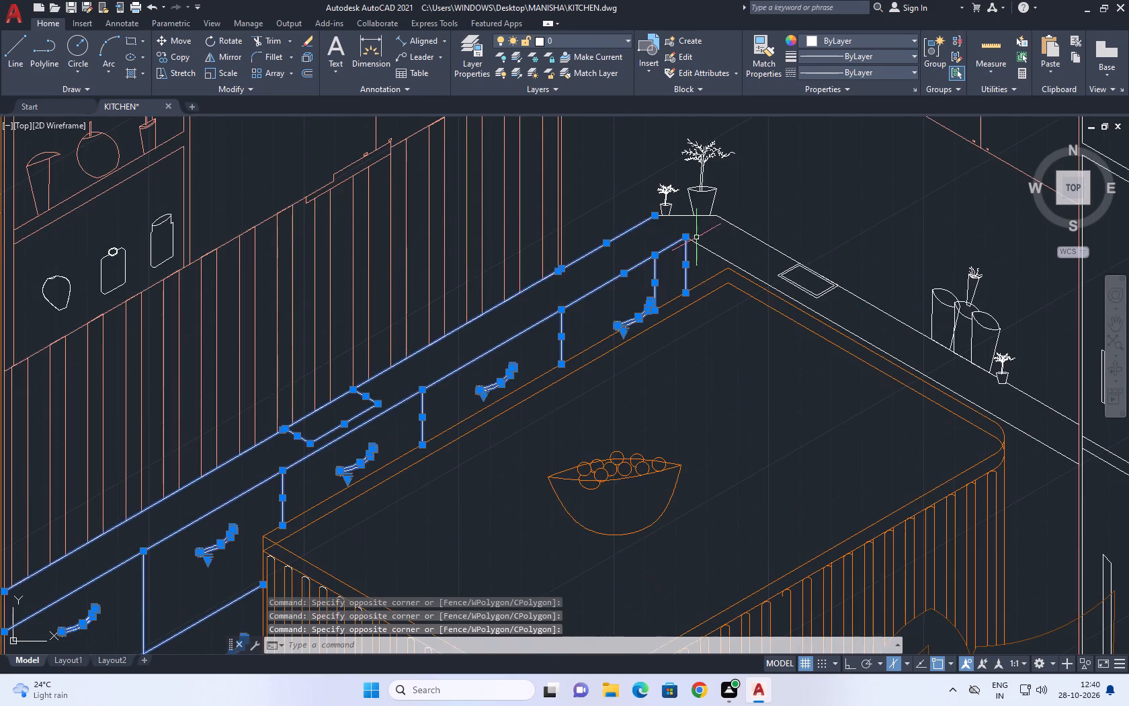
Add the front and back countertop edges along the adjoining wall to the selection.
{"action": "scroll", "coordinate": [755, 229], "scroll_direction": "up", "scroll_amount": 1}
{"action": "middle_click_drag", "start_coordinate": [754, 231], "coordinate": [618, 258]}
{"action": "left_click_drag", "start_coordinate": [673, 245], "coordinate": [630, 244]}
{"action": "left_click", "coordinate": [608, 251]}
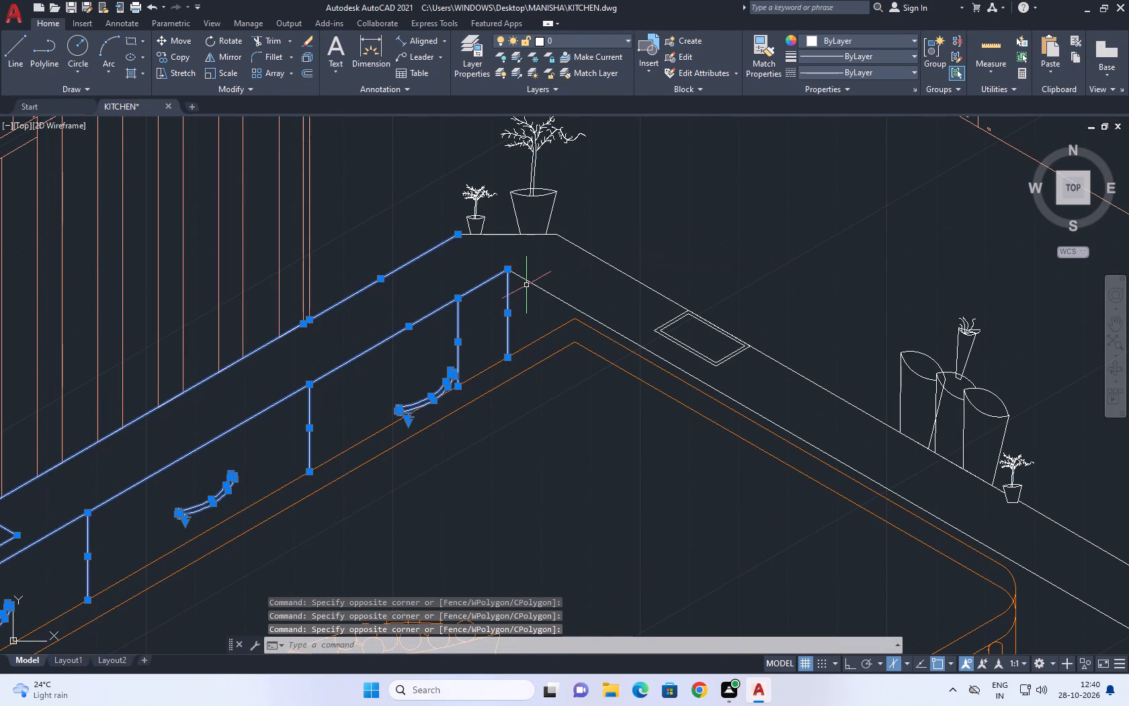
{"action": "left_click", "coordinate": [527, 284]}
{"action": "left_click", "coordinate": [526, 274]}
{"action": "left_click", "coordinate": [532, 270]}
{"action": "left_click", "coordinate": [540, 273]}
{"action": "left_click", "coordinate": [589, 249]}
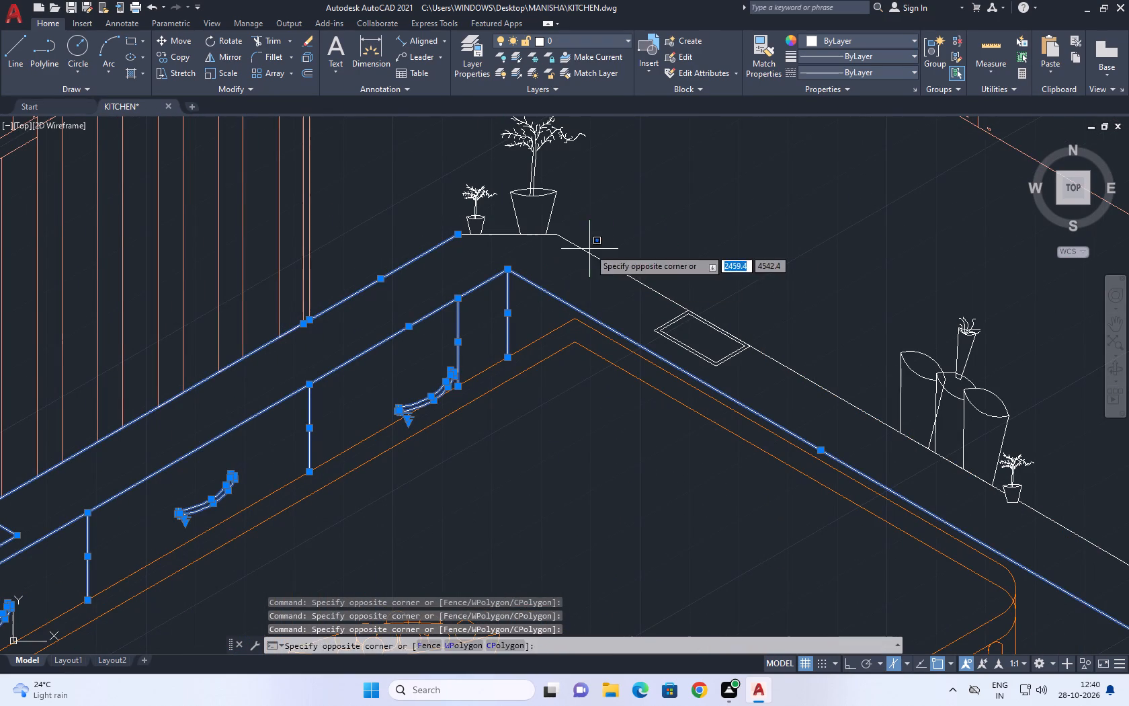
{"action": "left_click", "coordinate": [579, 249]}
{"action": "scroll", "coordinate": [589, 256], "scroll_direction": "down", "scroll_amount": 2}
{"action": "middle_click_drag", "start_coordinate": [624, 273], "coordinate": [561, 241]}
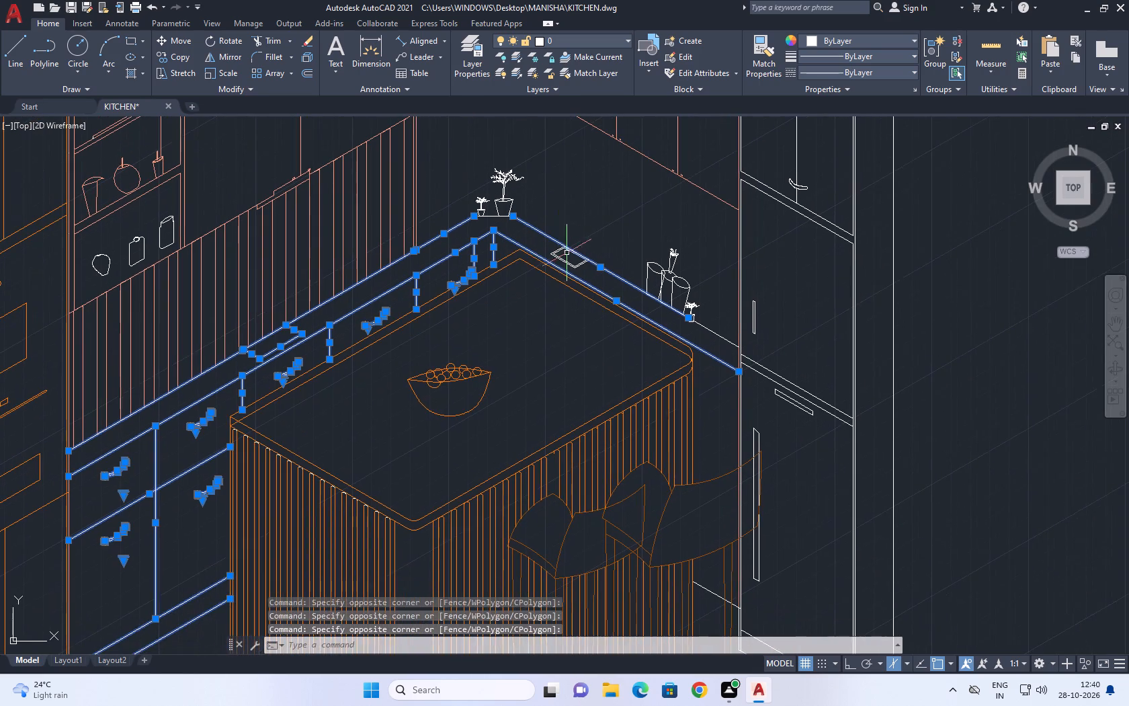
{"action": "scroll", "coordinate": [614, 279], "scroll_direction": "up", "scroll_amount": 3}
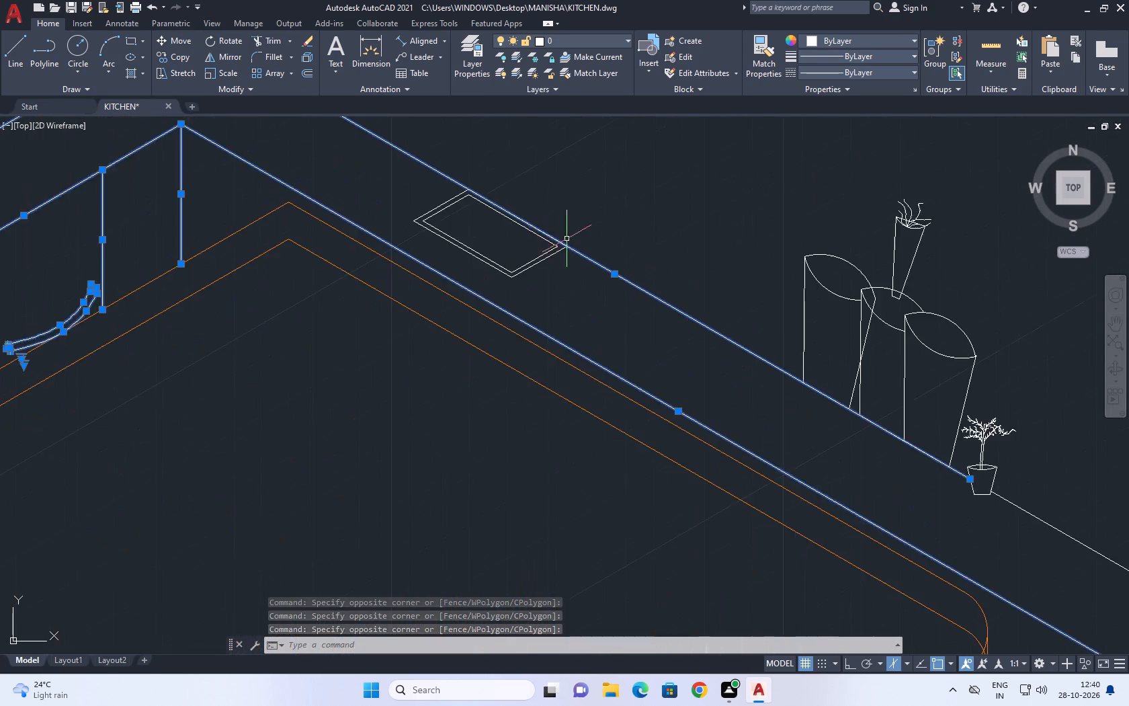
Add the small double-outlined countertop rectangle and the last rear countertop edge to the selection, and assign everything selected to the CUBOARD layer.
{"action": "scroll", "coordinate": [533, 224], "scroll_direction": "up", "scroll_amount": 1}
{"action": "left_click", "coordinate": [573, 300]}
{"action": "left_click", "coordinate": [522, 269]}
{"action": "scroll", "coordinate": [603, 296], "scroll_direction": "down", "scroll_amount": 3}
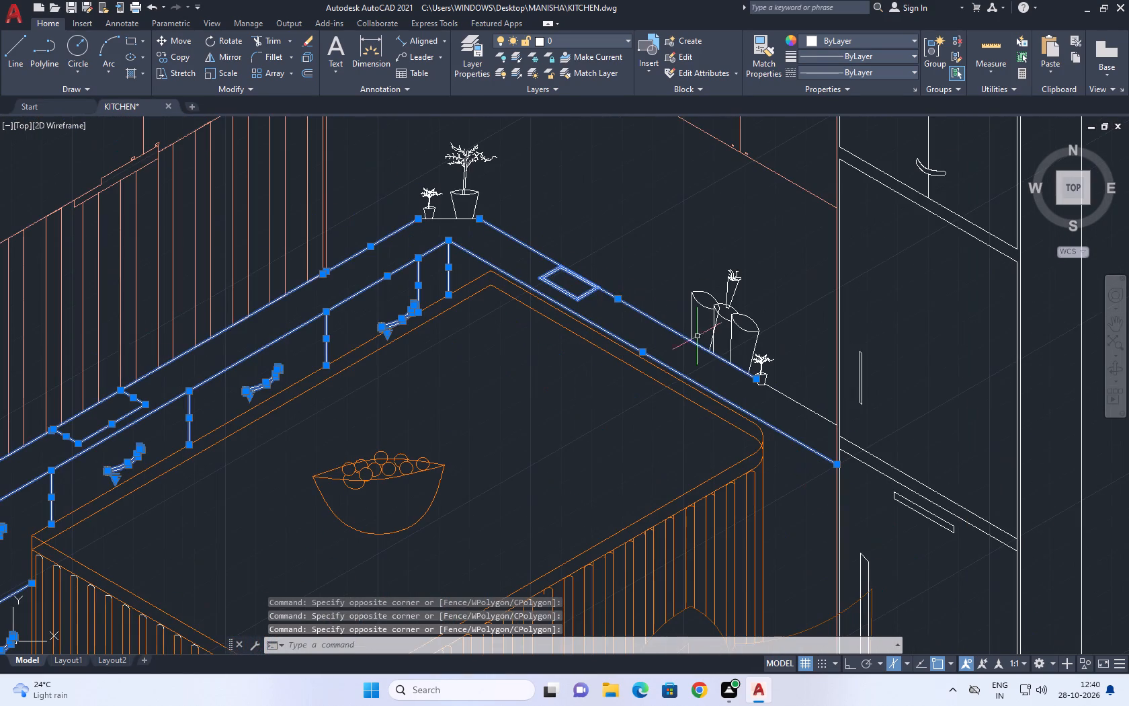
{"action": "scroll", "coordinate": [798, 397], "scroll_direction": "up", "scroll_amount": 2}
{"action": "left_click_drag", "start_coordinate": [786, 360], "coordinate": [739, 387]}
{"action": "left_click", "coordinate": [726, 402]}
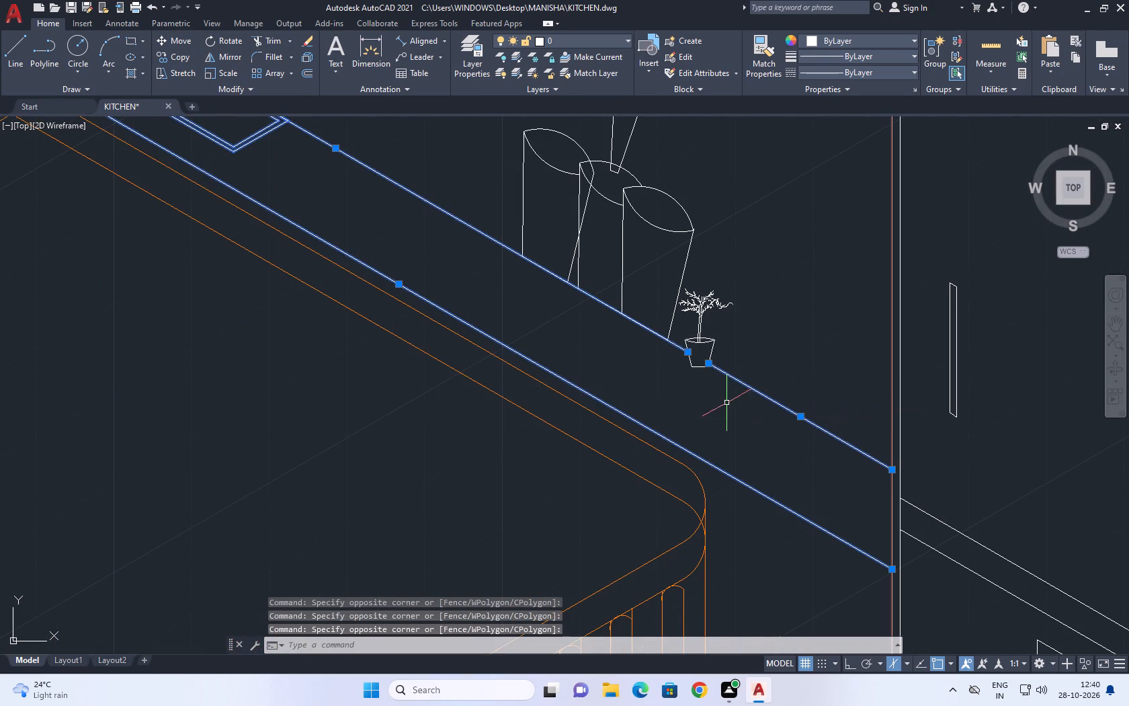
{"action": "left_click", "coordinate": [568, 40]}
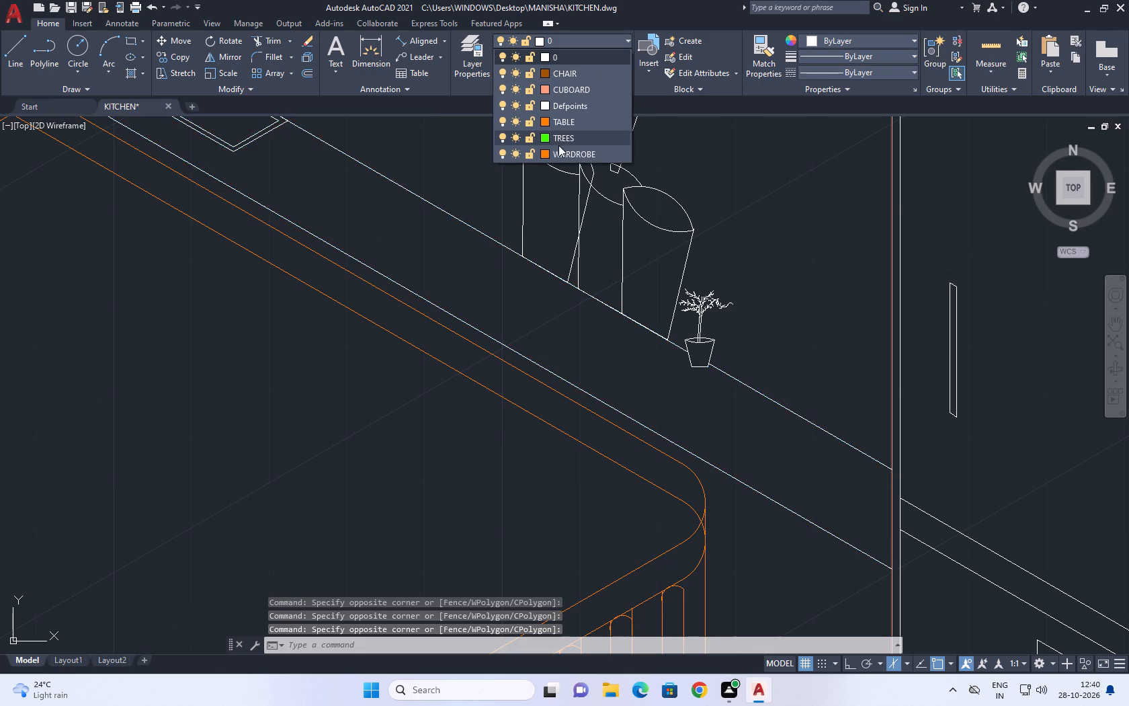
{"action": "left_click", "coordinate": [581, 86]}
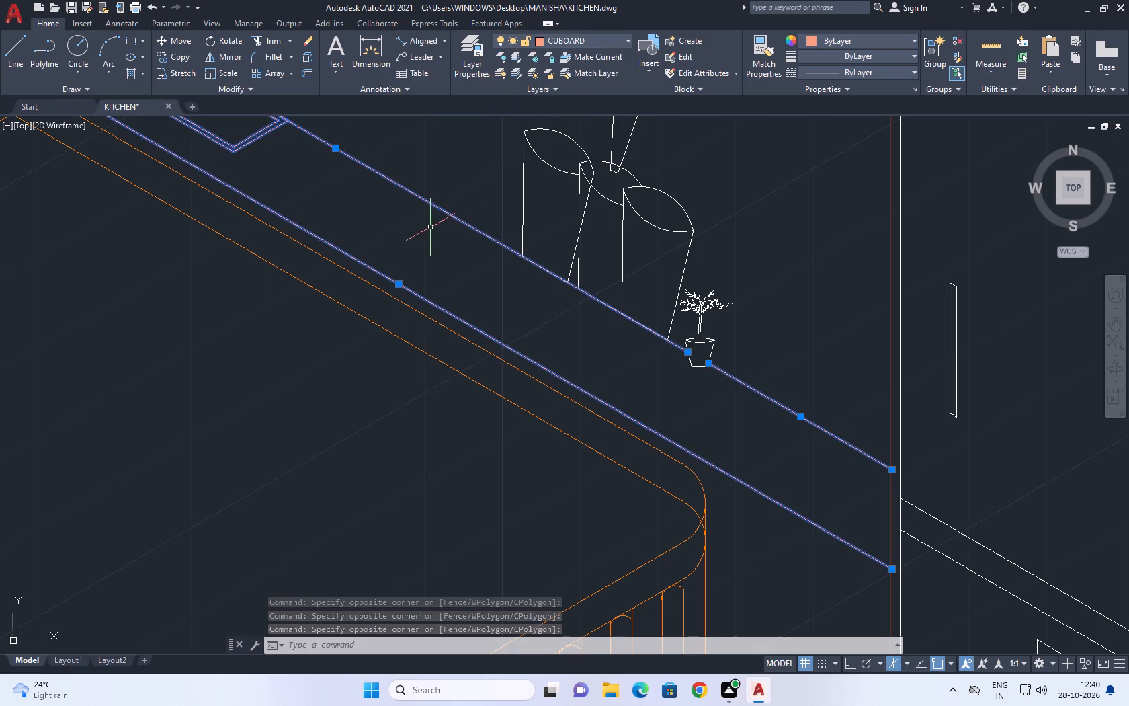
{"action": "right_click", "coordinate": [430, 227]}
{"action": "left_click", "coordinate": [480, 432]}
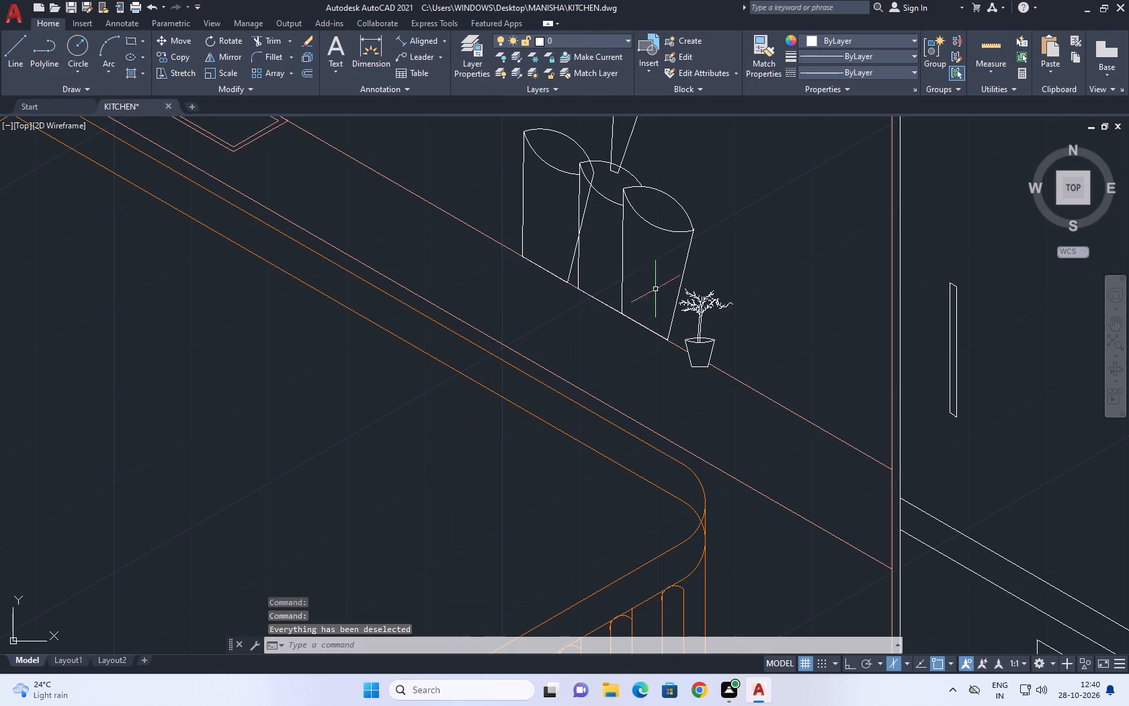
Select the canister nearest the small potted plant on the countertop, with its rim arcs and both sides.
{"action": "middle_click_drag", "start_coordinate": [569, 241], "coordinate": [597, 397]}
{"action": "left_click_drag", "start_coordinate": [796, 524], "coordinate": [763, 465]}
{"action": "left_click", "coordinate": [805, 440]}
{"action": "left_click_drag", "start_coordinate": [735, 352], "coordinate": [693, 356]}
{"action": "left_click", "coordinate": [629, 361]}
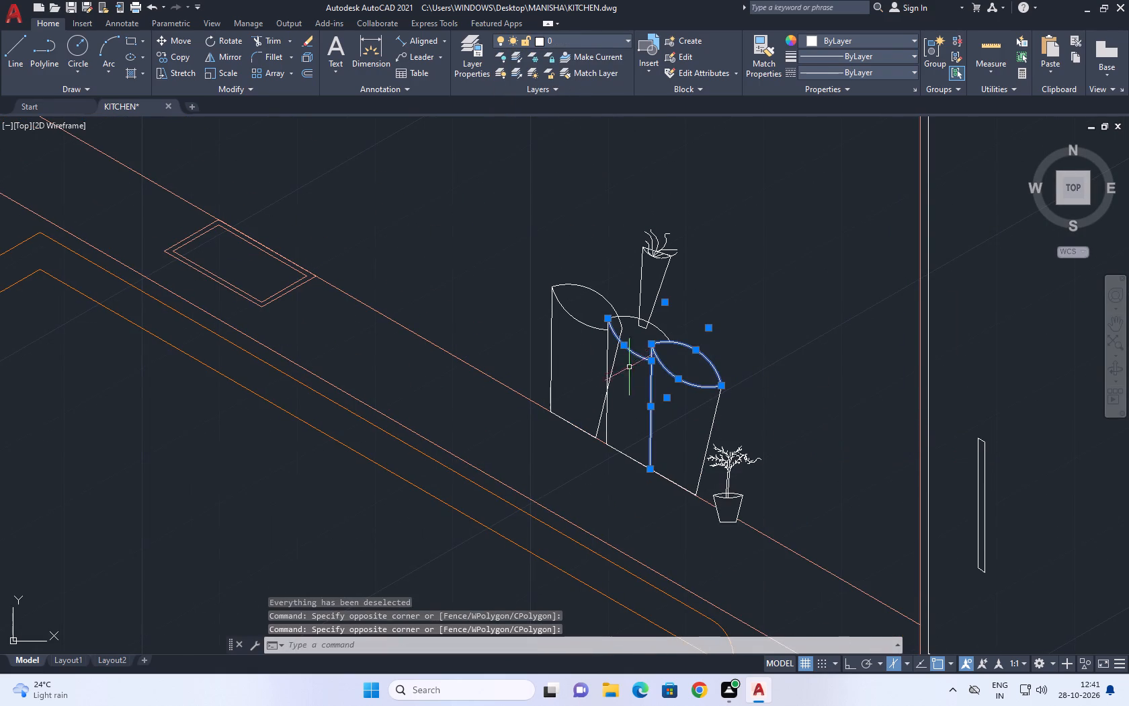
{"action": "scroll", "coordinate": [746, 437], "scroll_direction": "up", "scroll_amount": 3}
{"action": "left_click_drag", "start_coordinate": [704, 366], "coordinate": [671, 357]}
{"action": "left_click", "coordinate": [594, 344]}
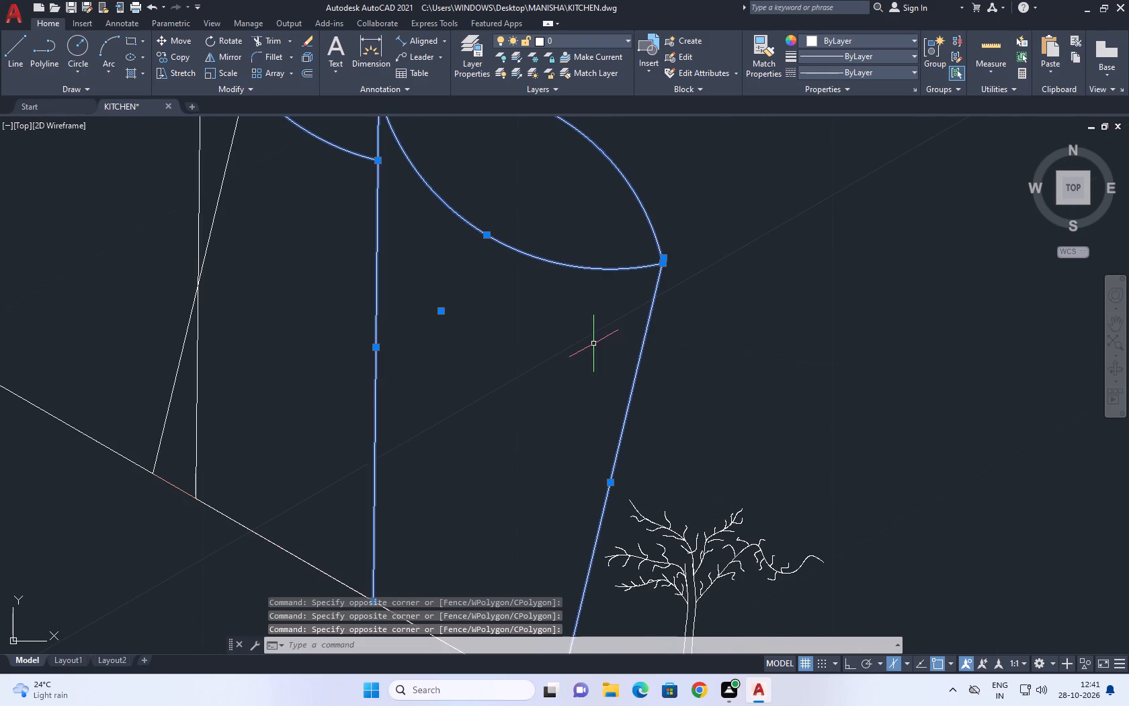
Add the side lines and rim arcs of the other two canisters to the selection and assign all three to the CUBOARD layer.
{"action": "middle_click_drag", "start_coordinate": [403, 314], "coordinate": [718, 430]}
{"action": "scroll", "coordinate": [658, 370], "scroll_direction": "down", "scroll_amount": 3}
{"action": "left_click", "coordinate": [639, 375]}
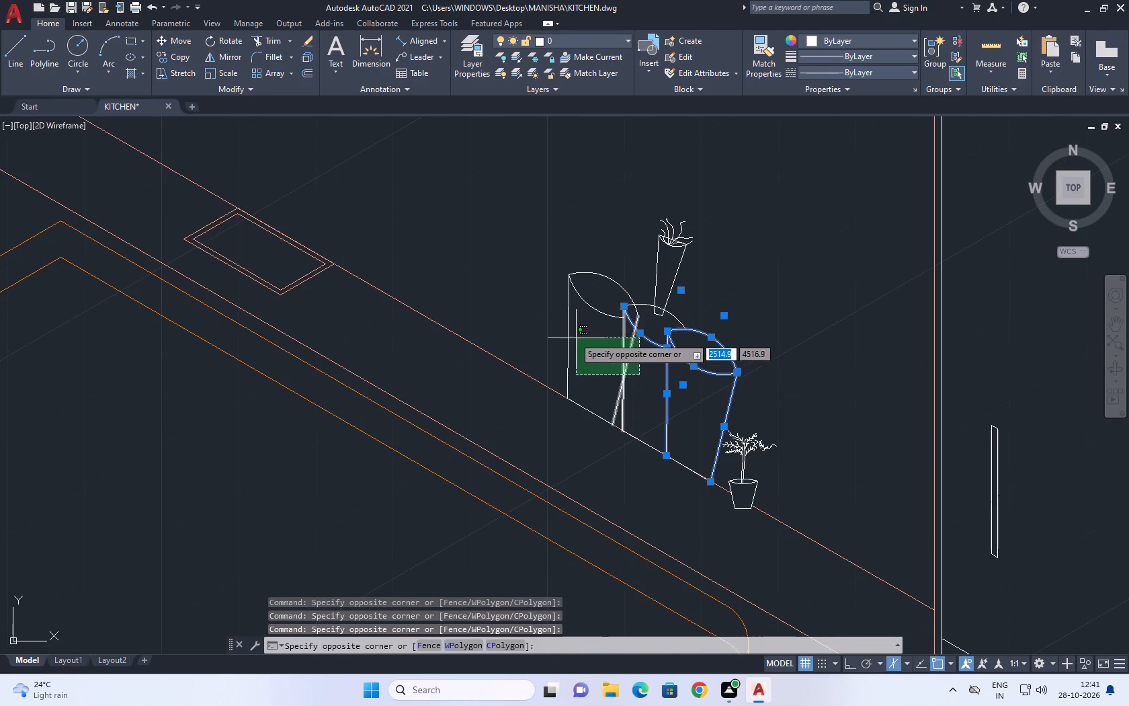
{"action": "left_click", "coordinate": [554, 325]}
{"action": "scroll", "coordinate": [591, 302], "scroll_direction": "up", "scroll_amount": 2}
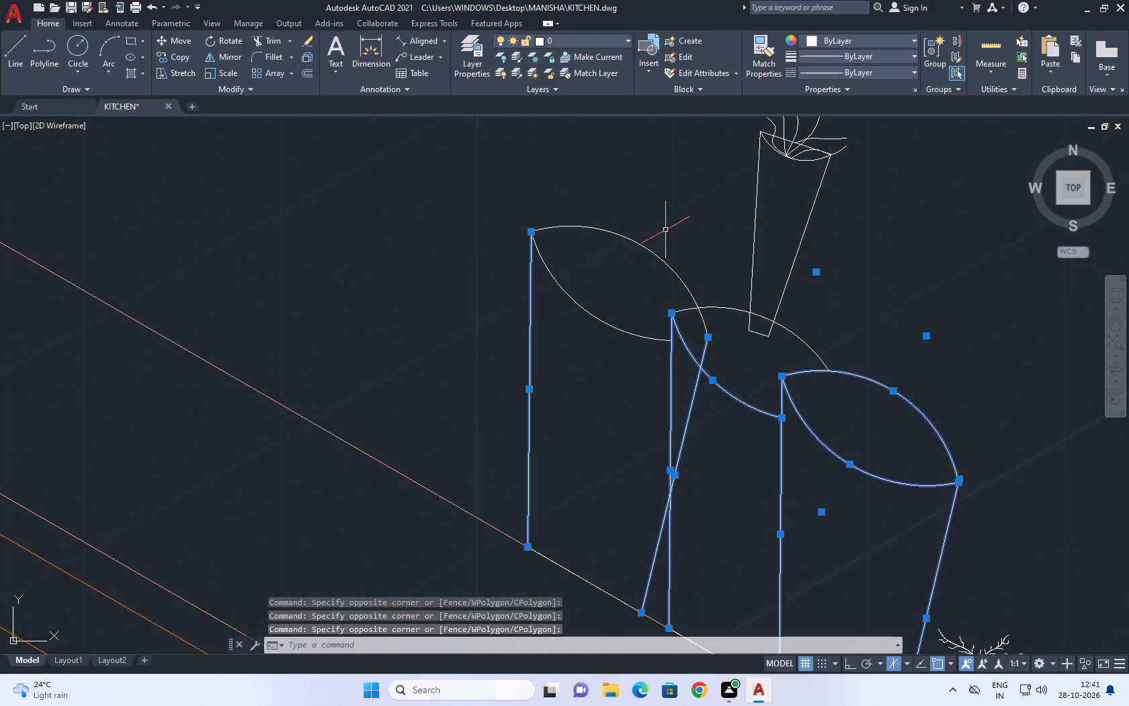
{"action": "left_click", "coordinate": [666, 228]}
{"action": "left_click", "coordinate": [542, 319]}
{"action": "scroll", "coordinate": [814, 349], "scroll_direction": "up", "scroll_amount": 2}
{"action": "left_click_drag", "start_coordinate": [834, 323], "coordinate": [825, 324]}
{"action": "left_click", "coordinate": [771, 356]}
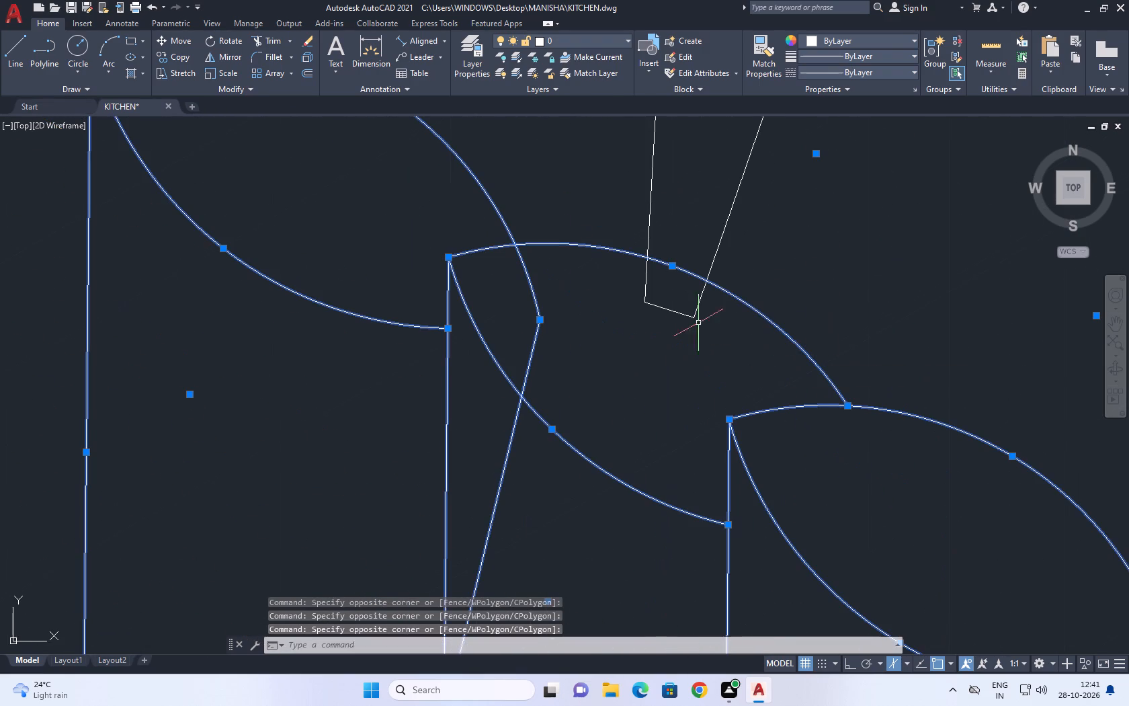
{"action": "left_click", "coordinate": [568, 42]}
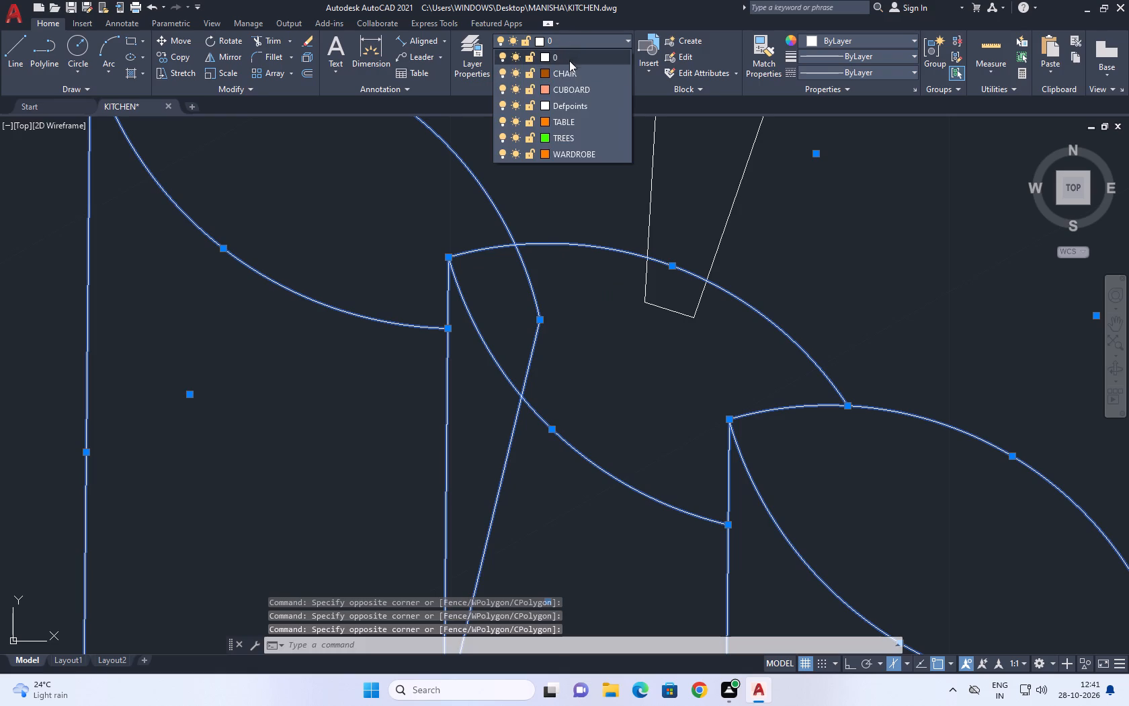
{"action": "left_click", "coordinate": [572, 93]}
{"action": "right_click", "coordinate": [566, 169]}
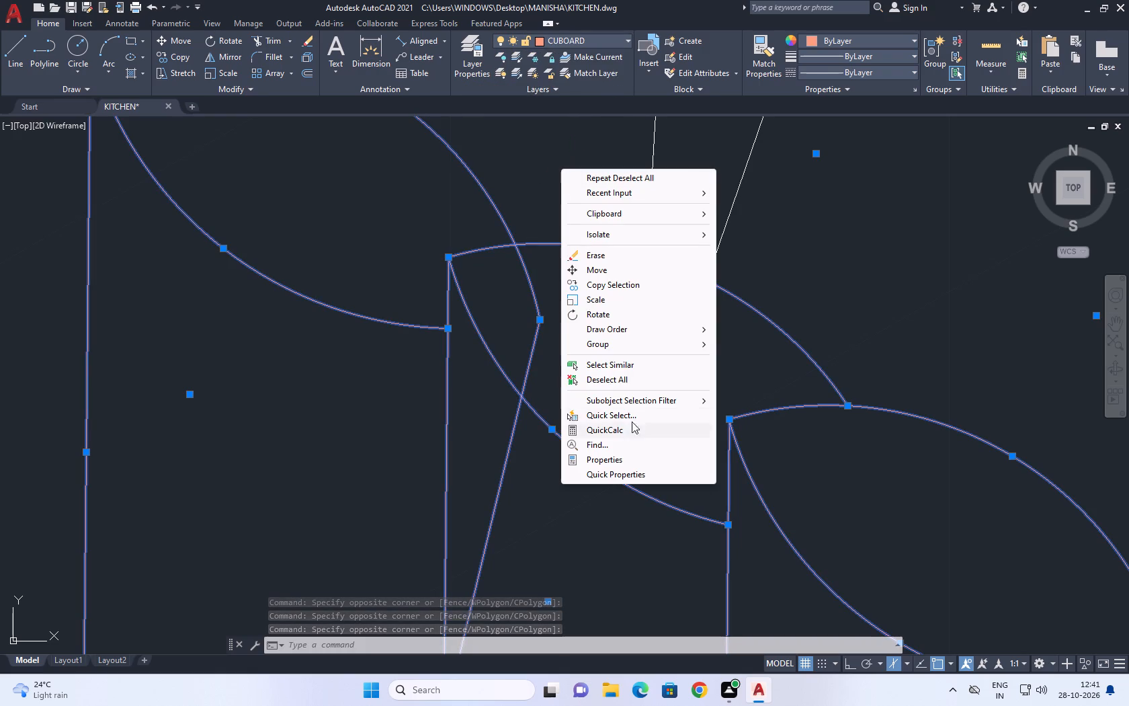
{"action": "left_click", "coordinate": [632, 375]}
Select the tapered vase with its sprigs above the canisters and the small potted plant beside them.
{"action": "scroll", "coordinate": [617, 379], "scroll_direction": "down", "scroll_amount": 3}
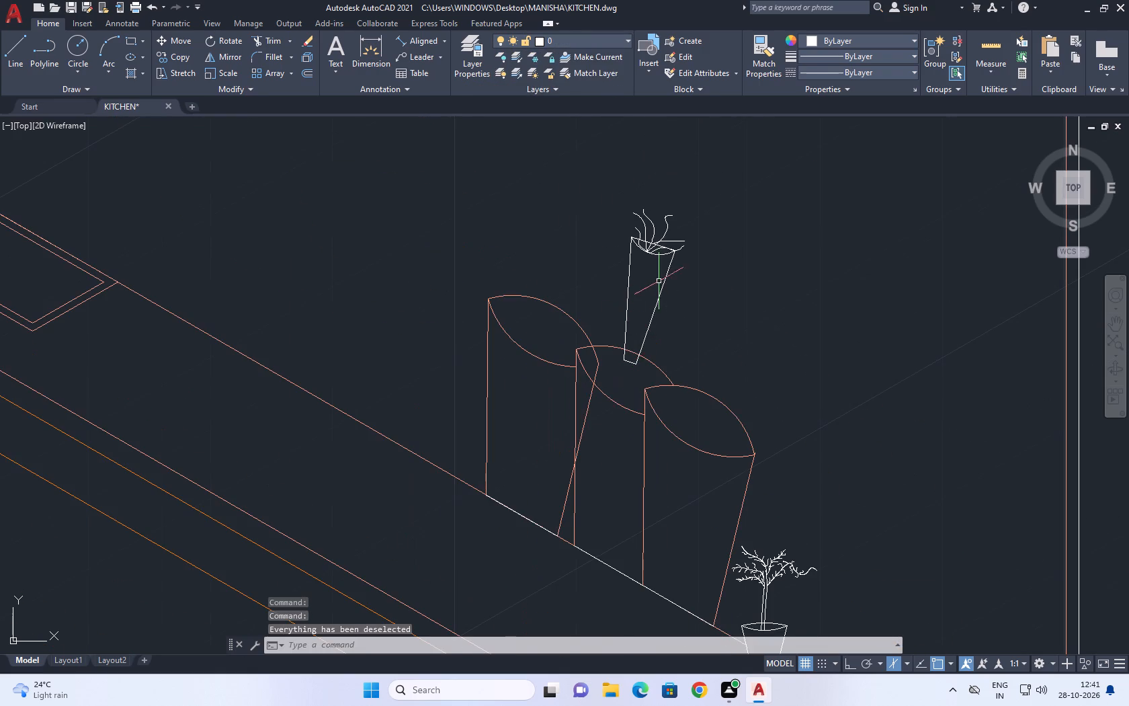
{"action": "middle_click_drag", "start_coordinate": [657, 311], "coordinate": [637, 385]}
{"action": "left_click_drag", "start_coordinate": [763, 334], "coordinate": [632, 296]}
{"action": "left_click", "coordinate": [572, 274]}
{"action": "scroll", "coordinate": [636, 340], "scroll_direction": "up", "scroll_amount": 2}
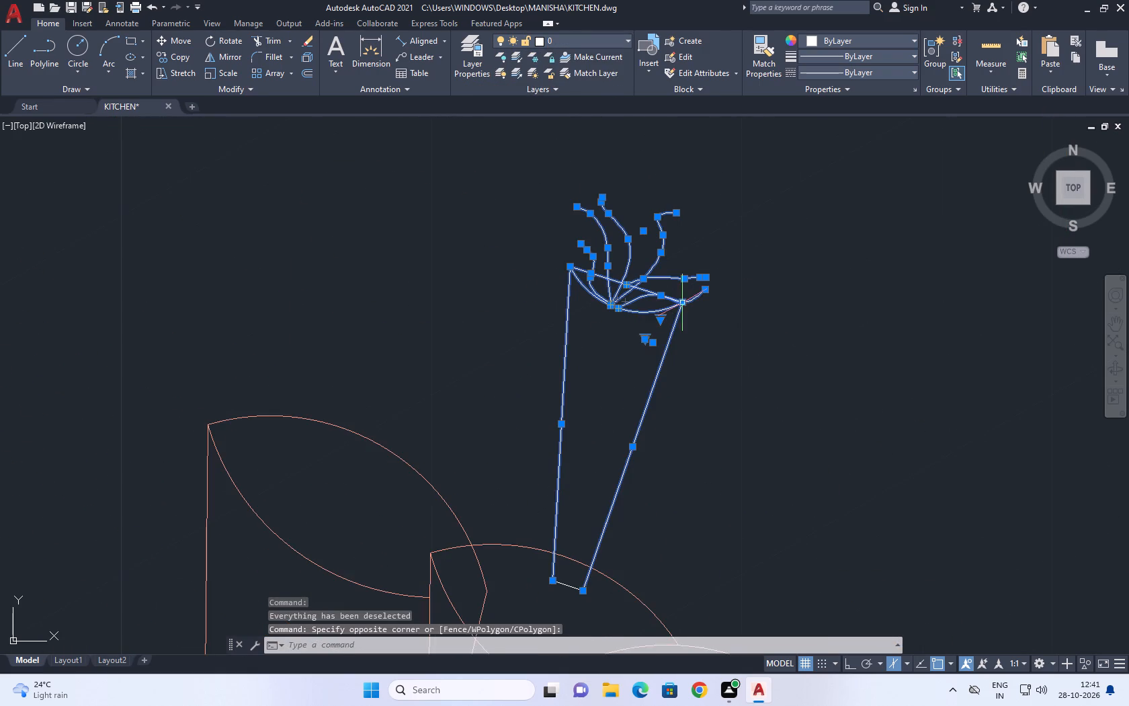
{"action": "middle_click_drag", "start_coordinate": [516, 234], "coordinate": [464, 183]}
{"action": "scroll", "coordinate": [540, 307], "scroll_direction": "down", "scroll_amount": 3}
{"action": "scroll", "coordinate": [622, 473], "scroll_direction": "up", "scroll_amount": 2}
{"action": "left_click_drag", "start_coordinate": [727, 537], "coordinate": [701, 541]}
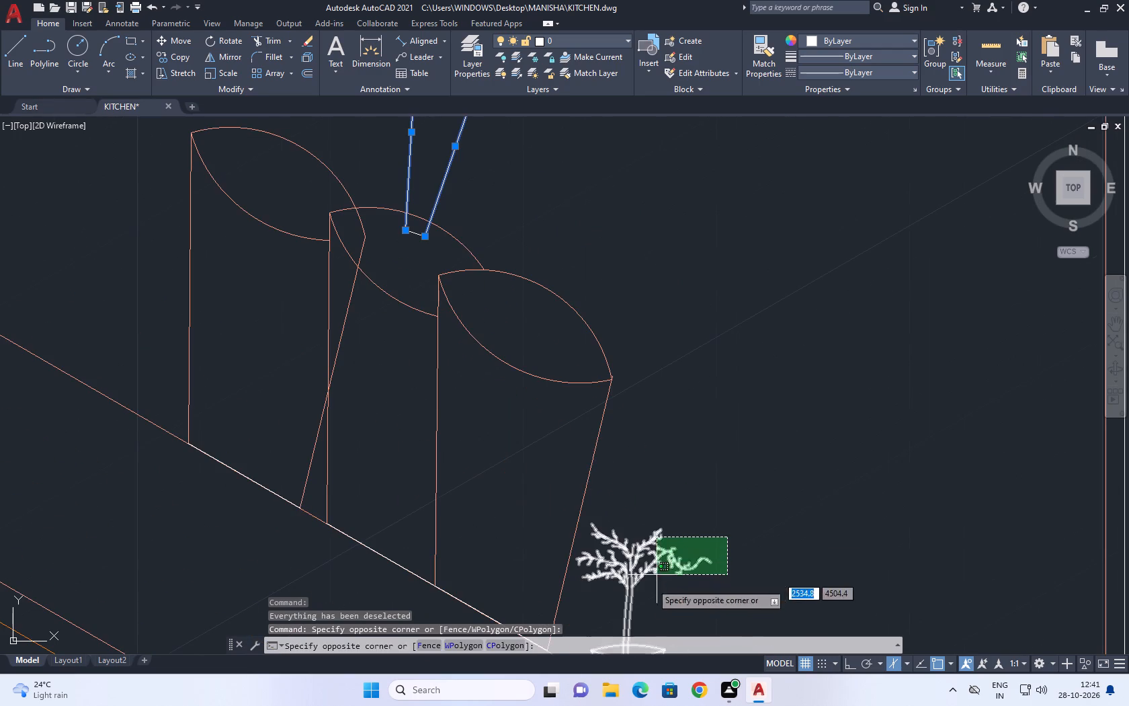
{"action": "left_click_drag", "start_coordinate": [642, 591], "coordinate": [631, 590]}
Add the two potted plants at the room corner to the selection and assign all selected plants to the TREES layer.
{"action": "scroll", "coordinate": [628, 414], "scroll_direction": "down", "scroll_amount": 6}
{"action": "scroll", "coordinate": [532, 367], "scroll_direction": "up", "scroll_amount": 4}
{"action": "scroll", "coordinate": [438, 313], "scroll_direction": "up", "scroll_amount": 1}
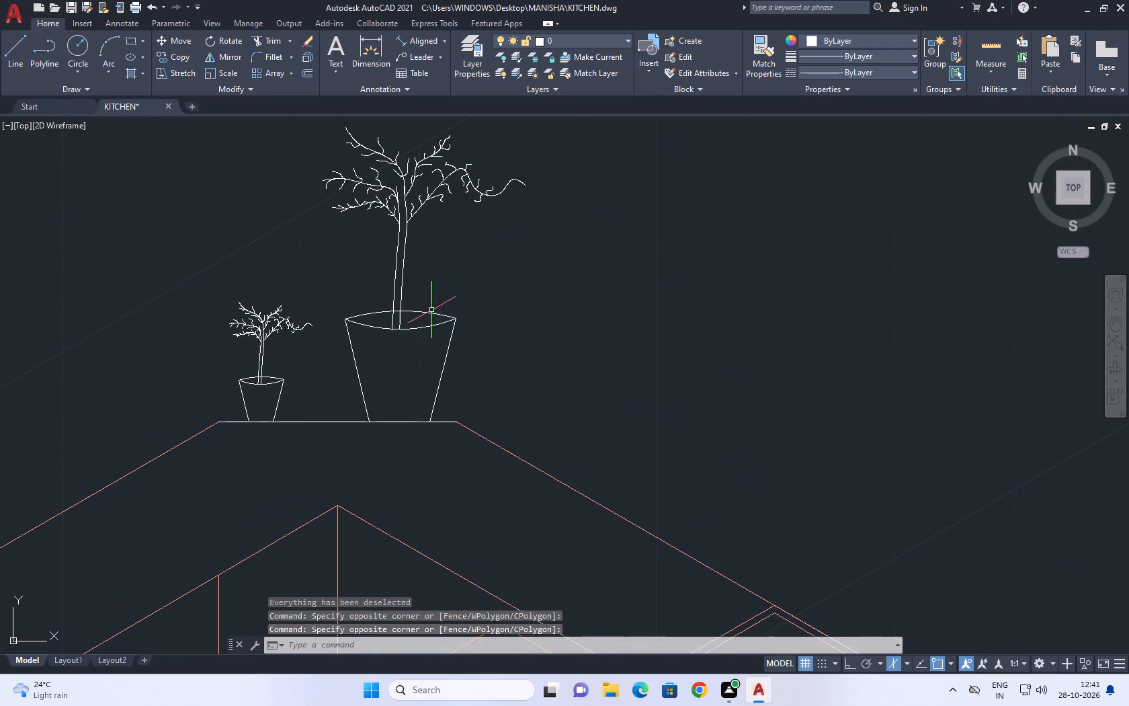
{"action": "left_click_drag", "start_coordinate": [503, 304], "coordinate": [474, 301]}
{"action": "left_click", "coordinate": [276, 308]}
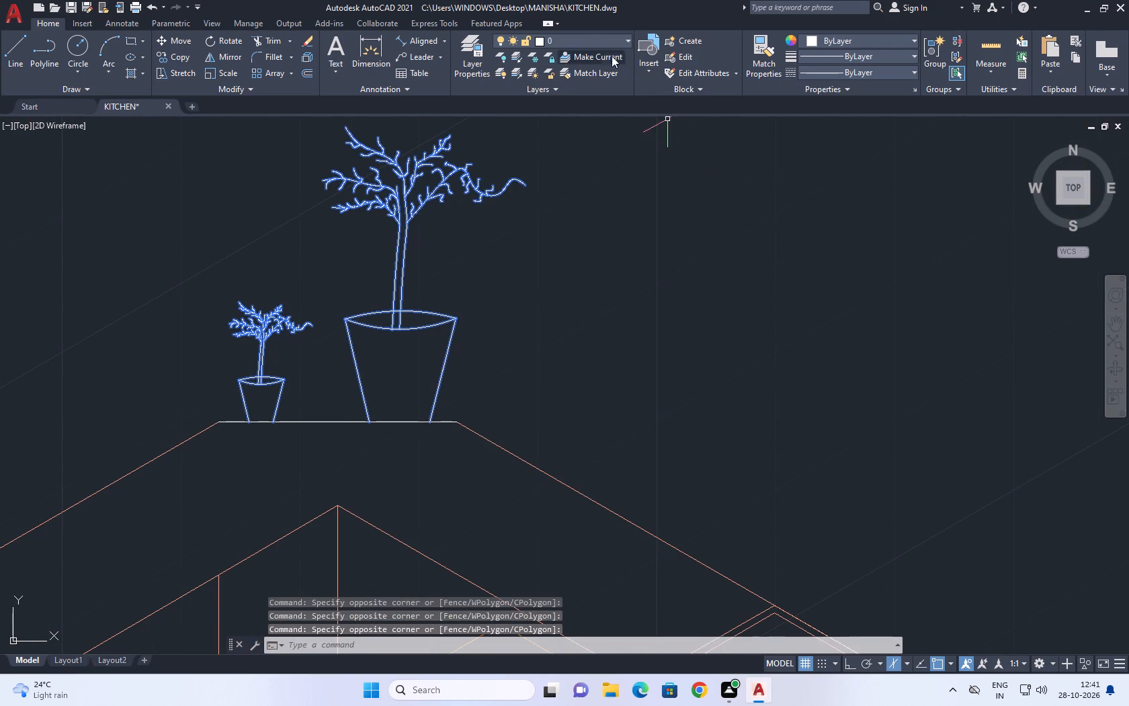
{"action": "left_click", "coordinate": [585, 37]}
{"action": "left_click", "coordinate": [560, 133]}
{"action": "right_click", "coordinate": [578, 186]}
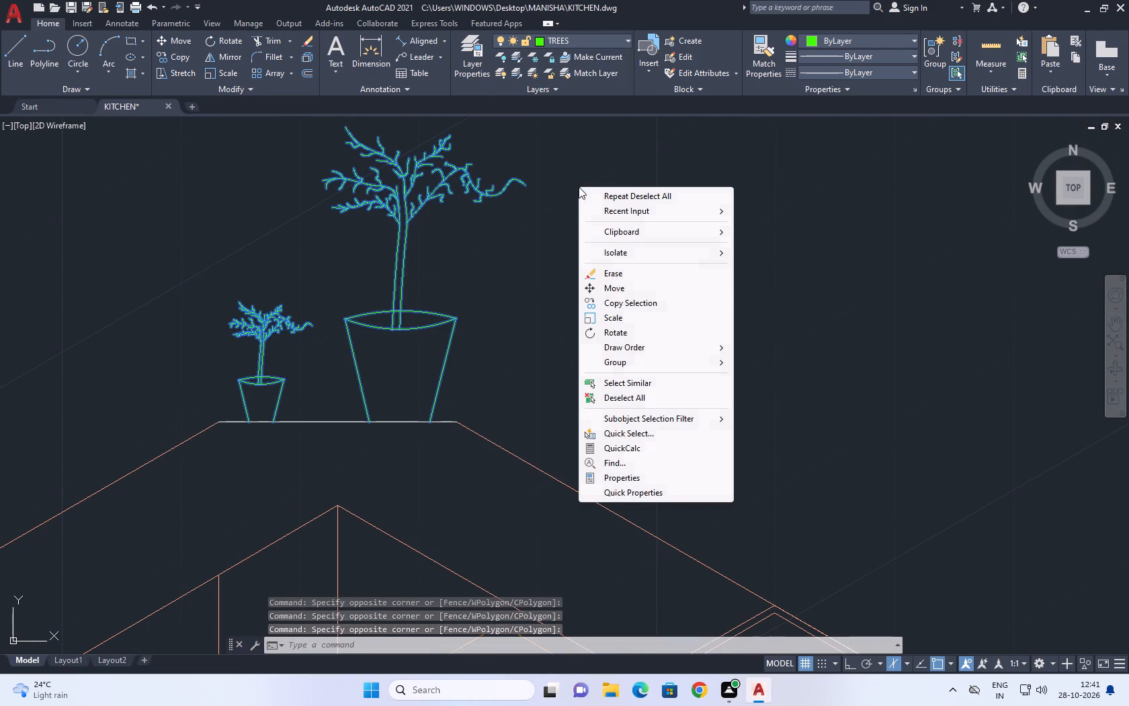
{"action": "left_click", "coordinate": [652, 395]}
Select the line under the corner plants, the countertop edge segments at the canisters and the base line of the small pot.
{"action": "left_click", "coordinate": [416, 415]}
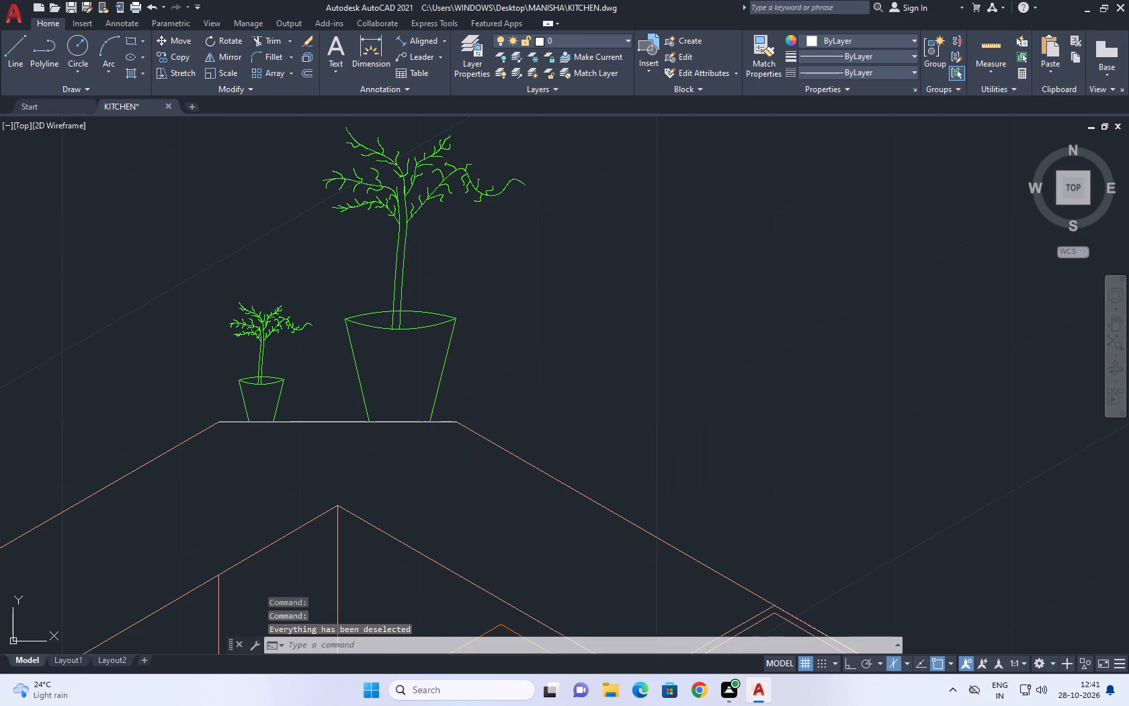
{"action": "left_click", "coordinate": [405, 426]}
{"action": "scroll", "coordinate": [465, 369], "scroll_direction": "down", "scroll_amount": 5}
{"action": "middle_click_drag", "start_coordinate": [674, 484], "coordinate": [587, 414]}
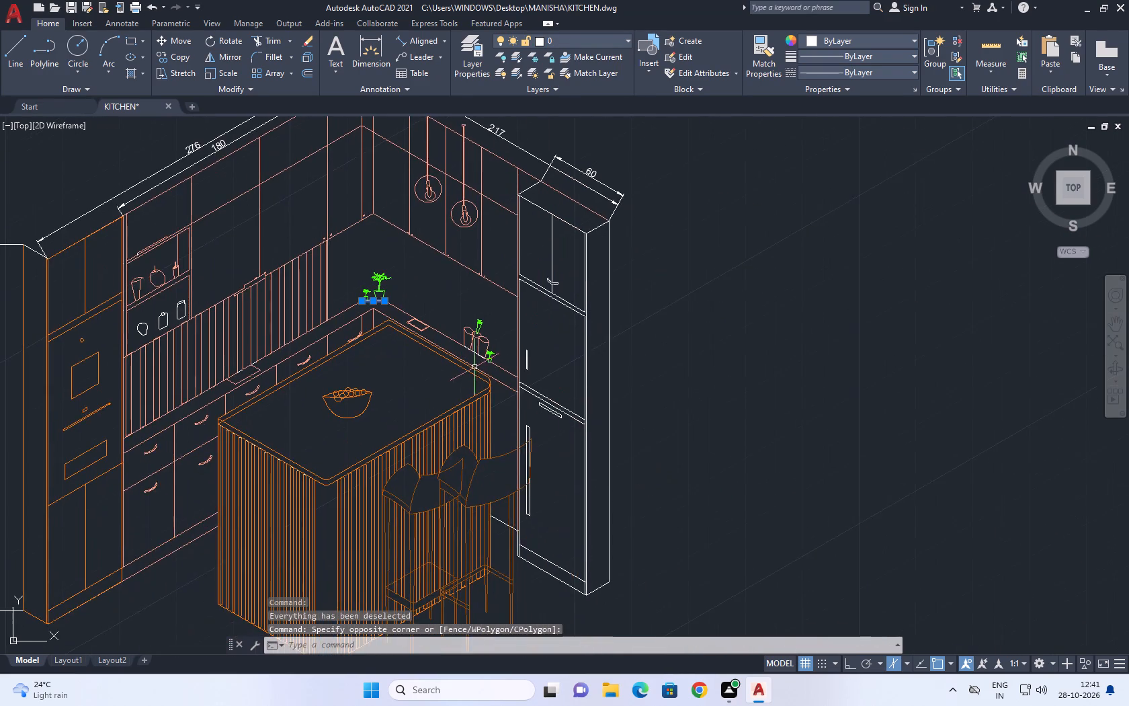
{"action": "scroll", "coordinate": [474, 366], "scroll_direction": "up", "scroll_amount": 5}
{"action": "left_click", "coordinate": [452, 274]}
{"action": "left_click", "coordinate": [414, 309]}
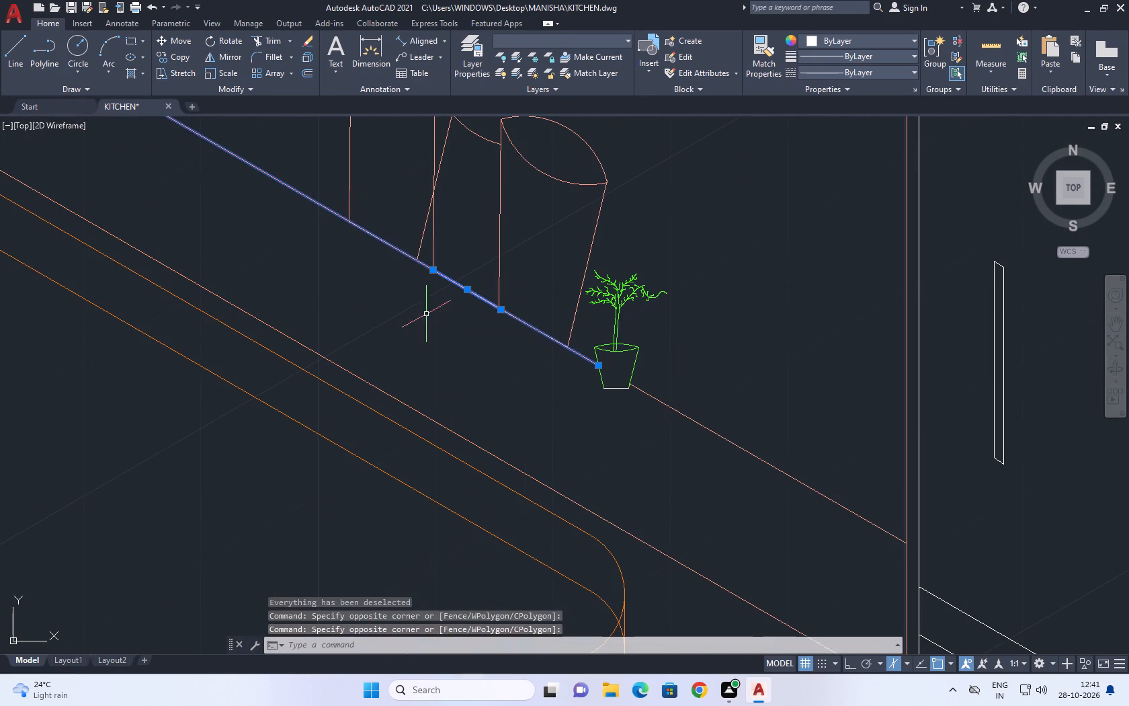
{"action": "middle_click_drag", "start_coordinate": [466, 288], "coordinate": [579, 539]}
{"action": "middle_click_drag", "start_coordinate": [715, 556], "coordinate": [585, 263]}
{"action": "scroll", "coordinate": [591, 343], "scroll_direction": "up", "scroll_amount": 2}
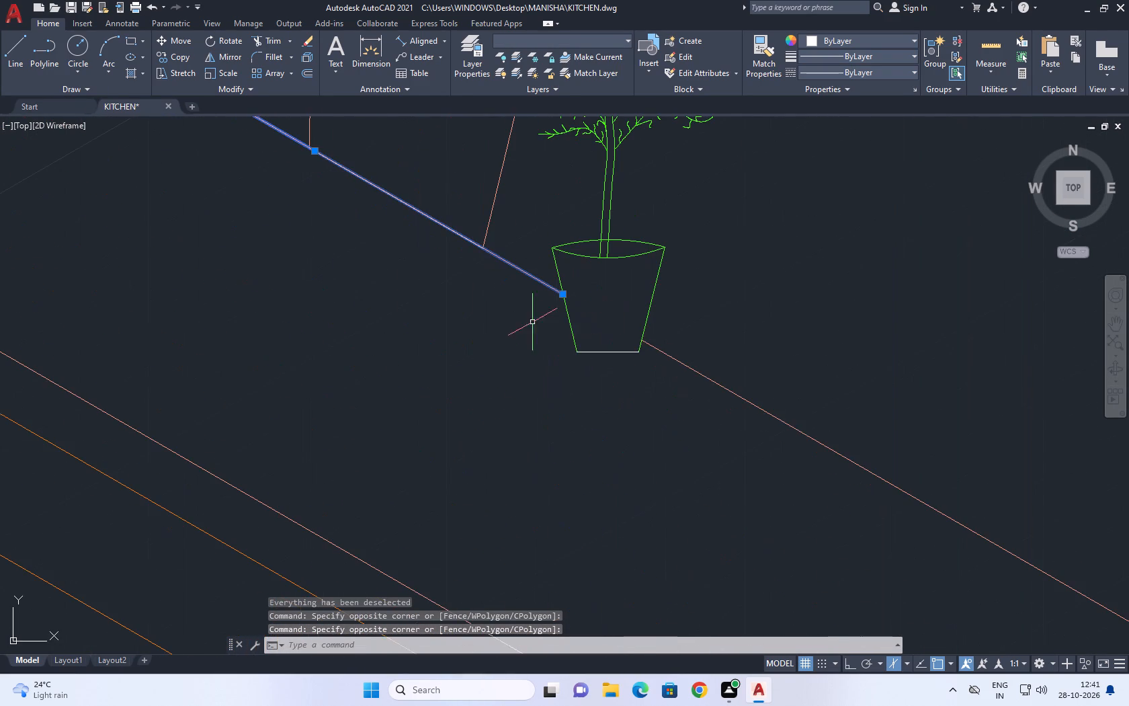
{"action": "left_click_drag", "start_coordinate": [517, 316], "coordinate": [568, 344]}
{"action": "left_click", "coordinate": [716, 414]}
Add the tapered vase's base line to the selection and assign the selected lines to the CUBOARD layer.
{"action": "middle_click_drag", "start_coordinate": [592, 280], "coordinate": [660, 477]}
{"action": "scroll", "coordinate": [661, 482], "scroll_direction": "down", "scroll_amount": 4}
{"action": "scroll", "coordinate": [610, 387], "scroll_direction": "up", "scroll_amount": 4}
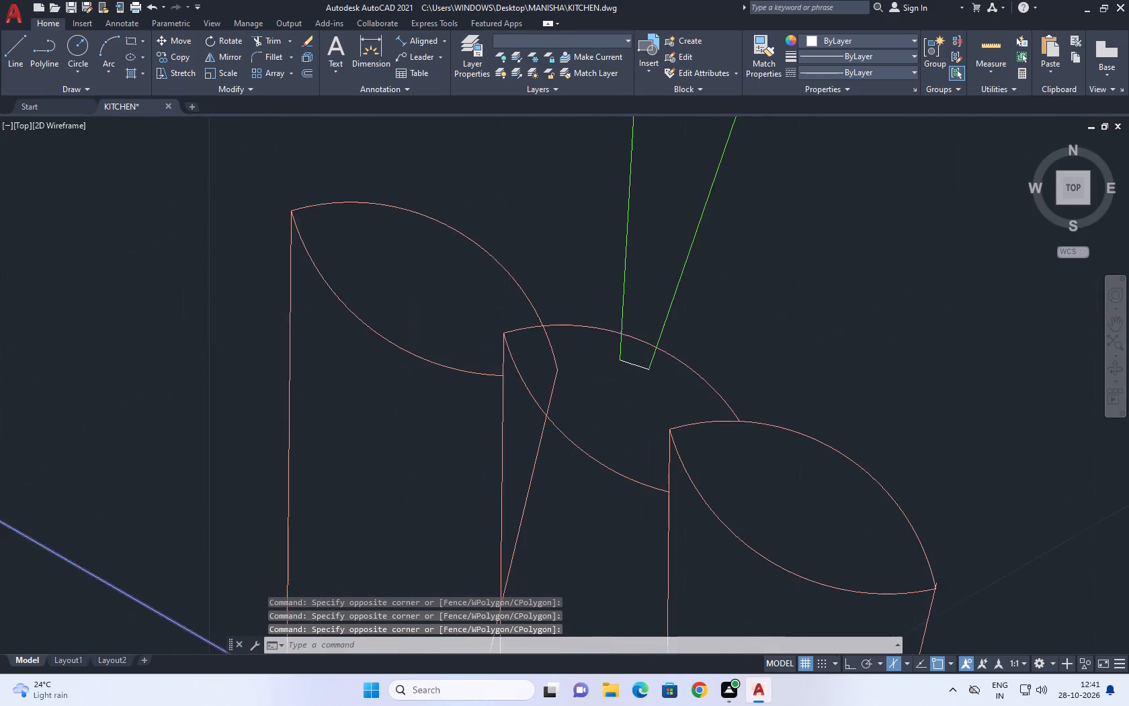
{"action": "scroll", "coordinate": [620, 358], "scroll_direction": "up", "scroll_amount": 2}
{"action": "left_click_drag", "start_coordinate": [751, 440], "coordinate": [601, 363]}
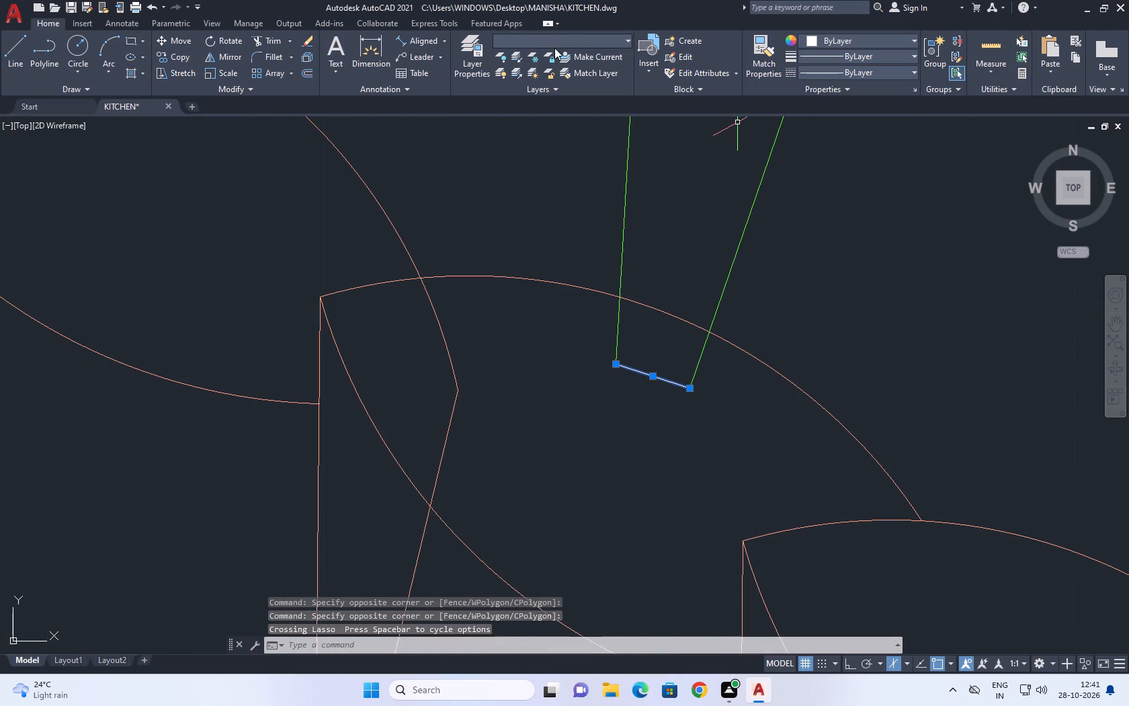
{"action": "left_click", "coordinate": [554, 47]}
{"action": "left_click", "coordinate": [572, 90]}
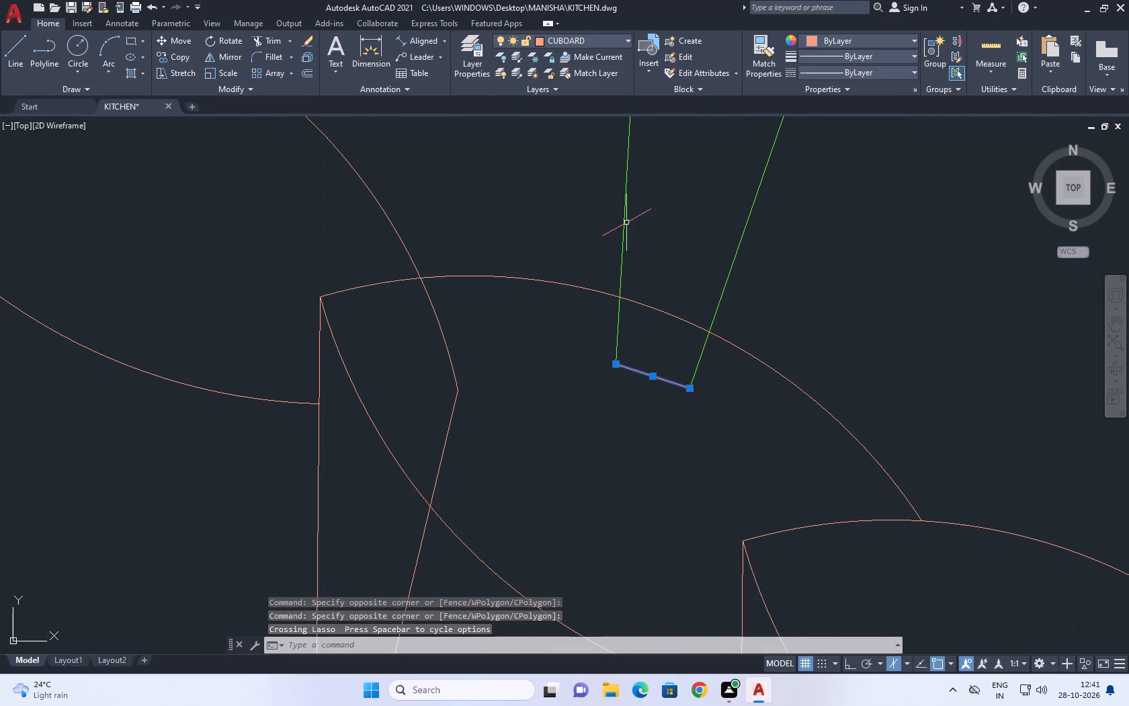
{"action": "right_click", "coordinate": [622, 221]}
{"action": "left_click", "coordinate": [643, 426]}
Select the remaining base segments beneath the three canisters and assign them to the CUBOARD layer.
{"action": "scroll", "coordinate": [696, 344], "scroll_direction": "down", "scroll_amount": 5}
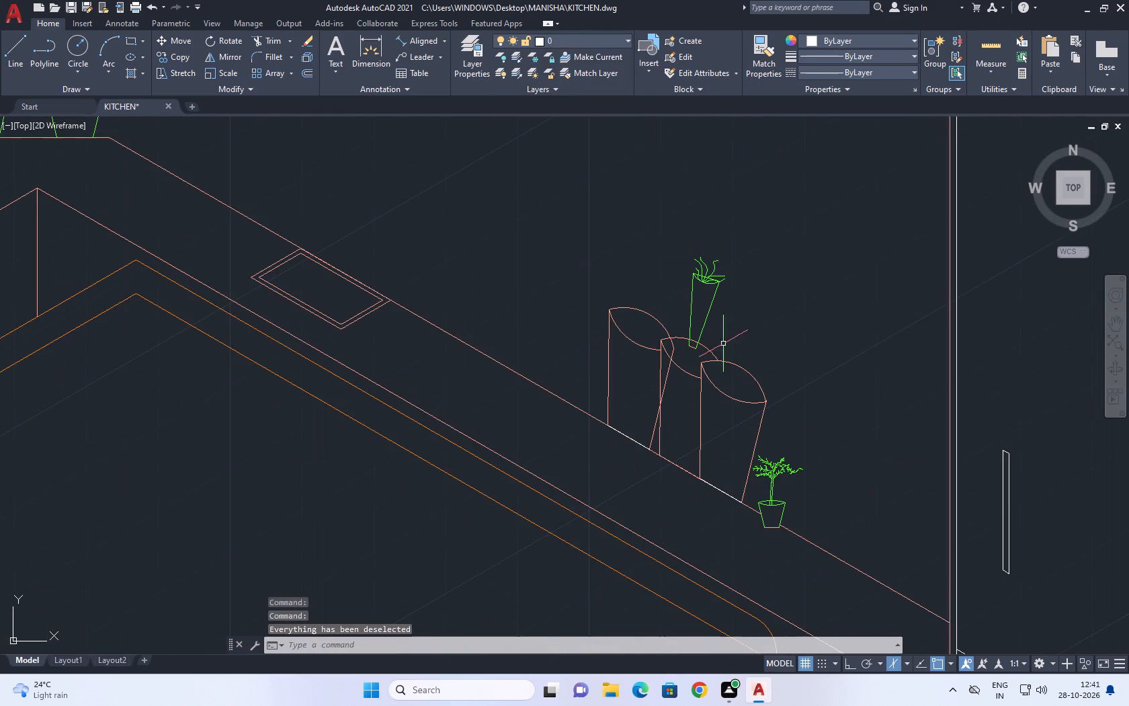
{"action": "middle_click_drag", "start_coordinate": [902, 397], "coordinate": [787, 402]}
{"action": "scroll", "coordinate": [478, 436], "scroll_direction": "up", "scroll_amount": 1}
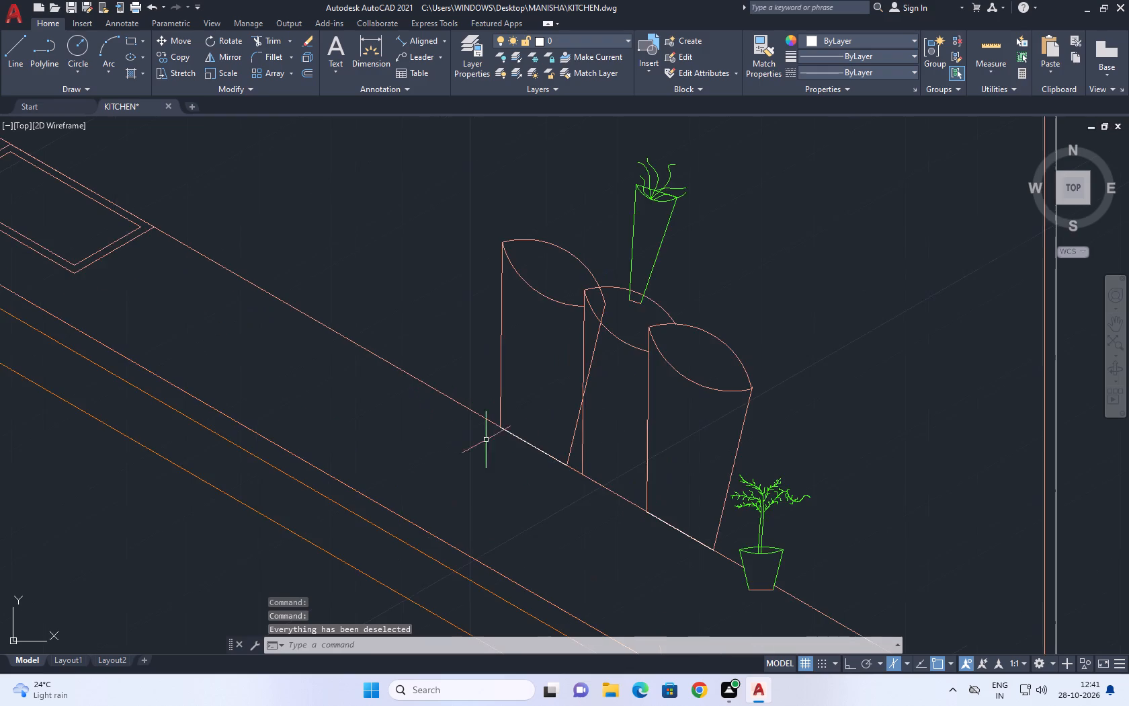
{"action": "middle_click_drag", "start_coordinate": [522, 452], "coordinate": [440, 409]}
{"action": "scroll", "coordinate": [462, 418], "scroll_direction": "up", "scroll_amount": 1}
{"action": "left_click", "coordinate": [351, 334]}
{"action": "scroll", "coordinate": [458, 401], "scroll_direction": "down", "scroll_amount": 2}
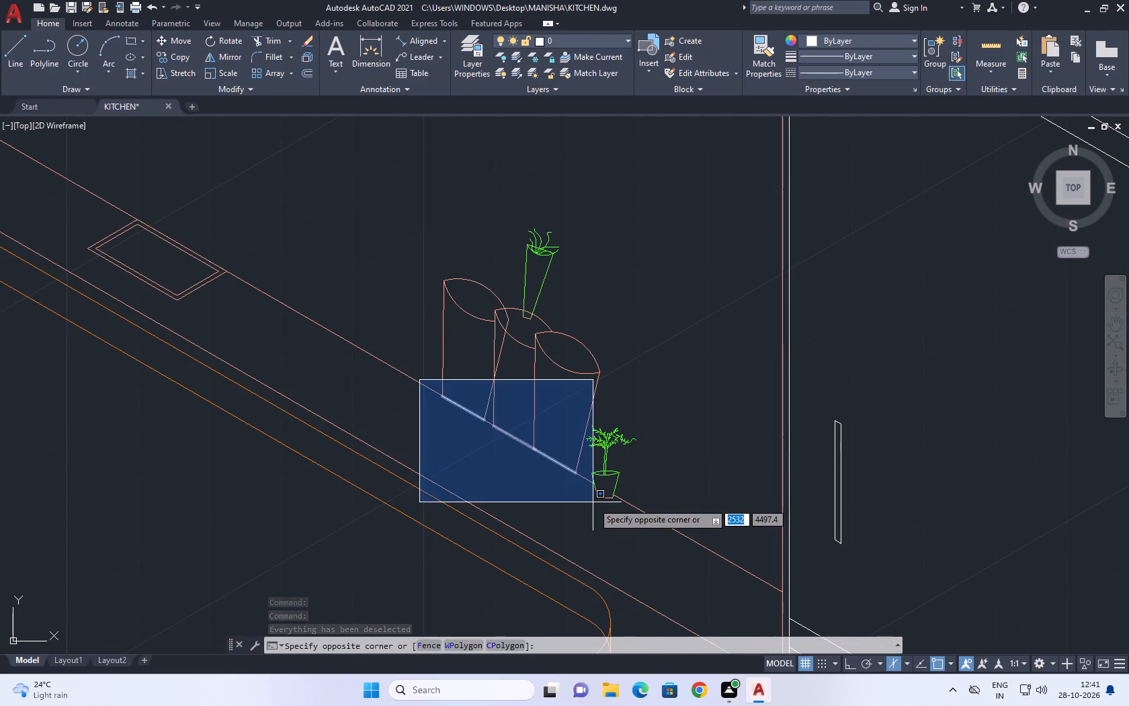
{"action": "left_click", "coordinate": [593, 501]}
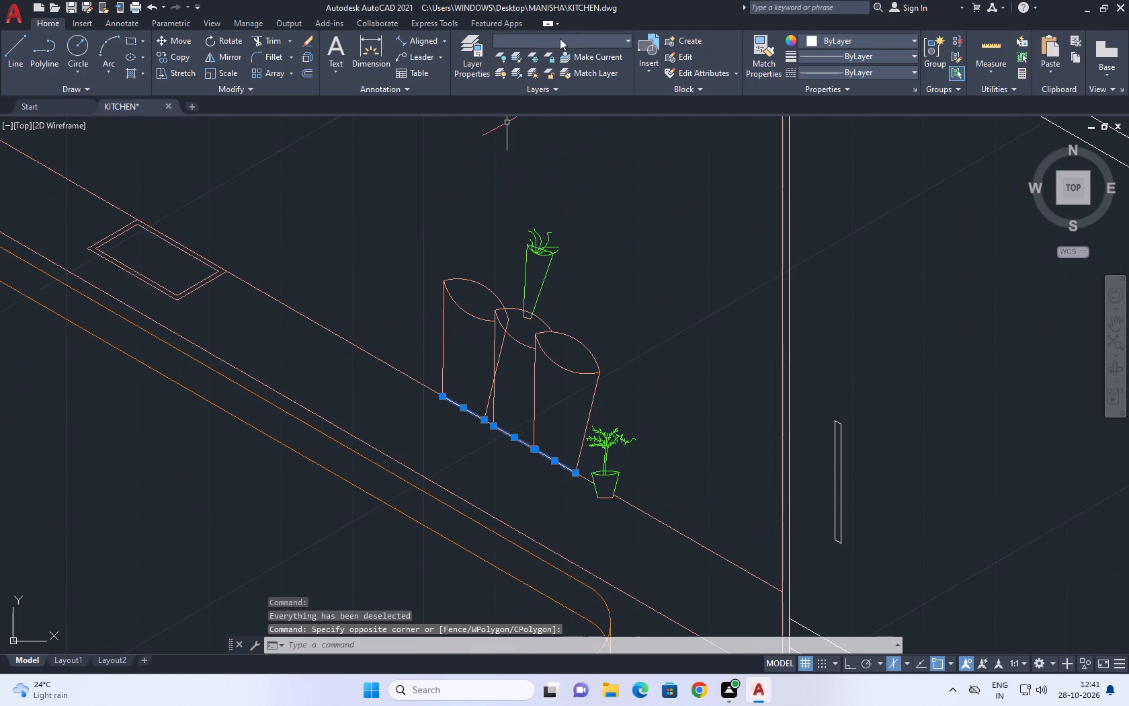
{"action": "left_click", "coordinate": [559, 40]}
{"action": "left_click", "coordinate": [552, 89]}
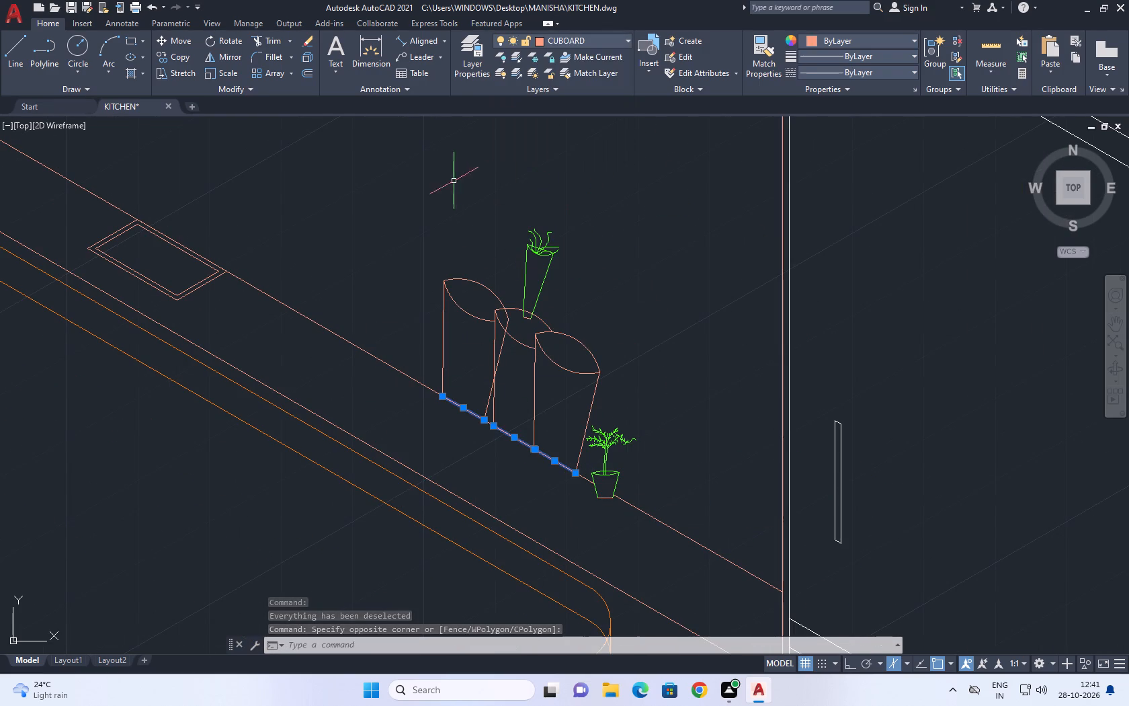
{"action": "right_click", "coordinate": [454, 181]}
{"action": "left_click", "coordinate": [513, 387]}
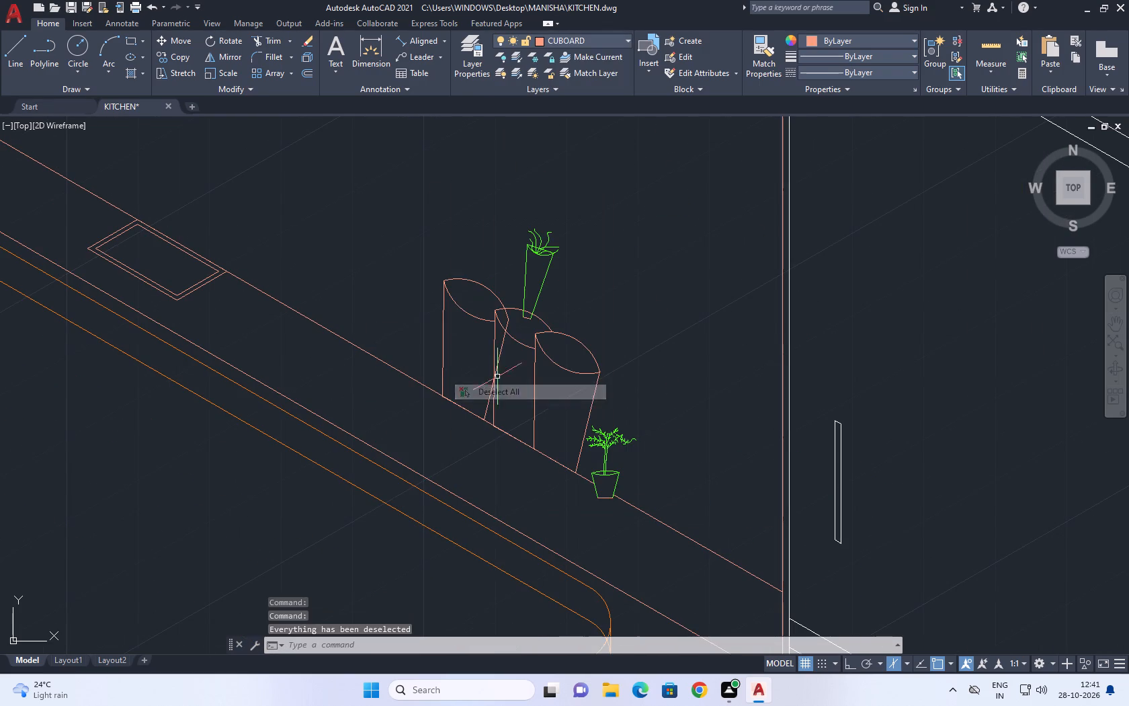
Select the outer vertical edges and both pairs of horizontal divider lines of the tall cabinet under the 60 dimension.
{"action": "scroll", "coordinate": [491, 367], "scroll_direction": "down", "scroll_amount": 4}
{"action": "middle_click_drag", "start_coordinate": [557, 367], "coordinate": [515, 357]}
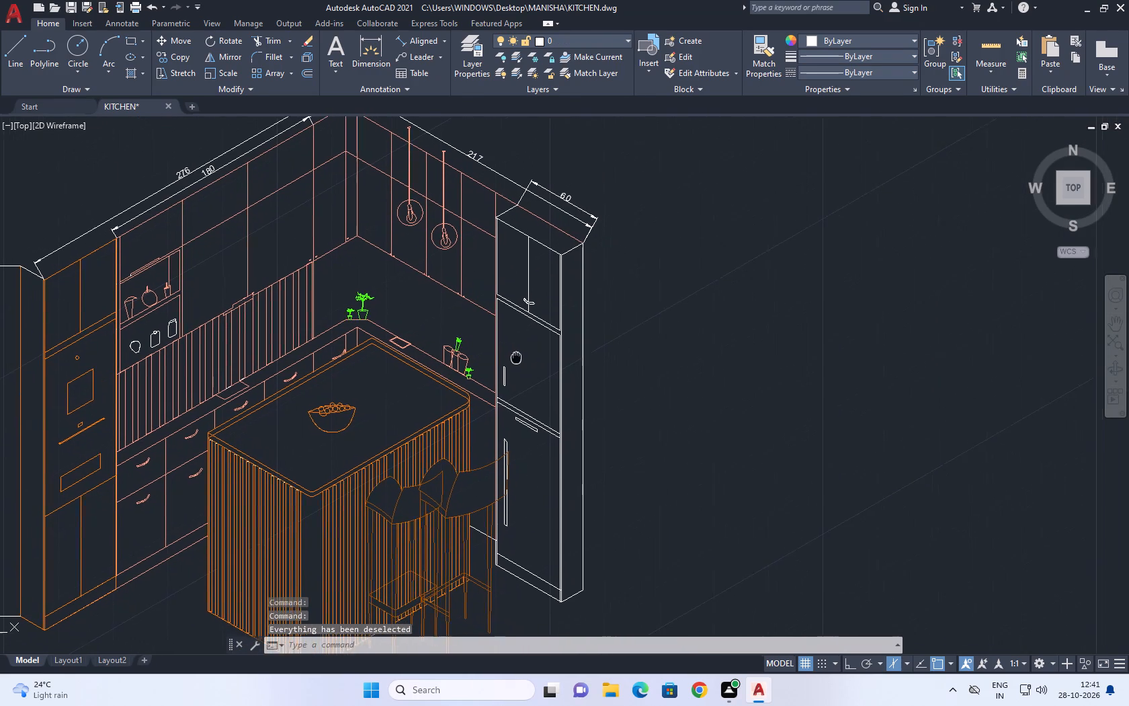
{"action": "middle_click_drag", "start_coordinate": [515, 357], "coordinate": [513, 356]}
{"action": "left_click_drag", "start_coordinate": [630, 327], "coordinate": [593, 356]}
{"action": "left_click", "coordinate": [540, 460]}
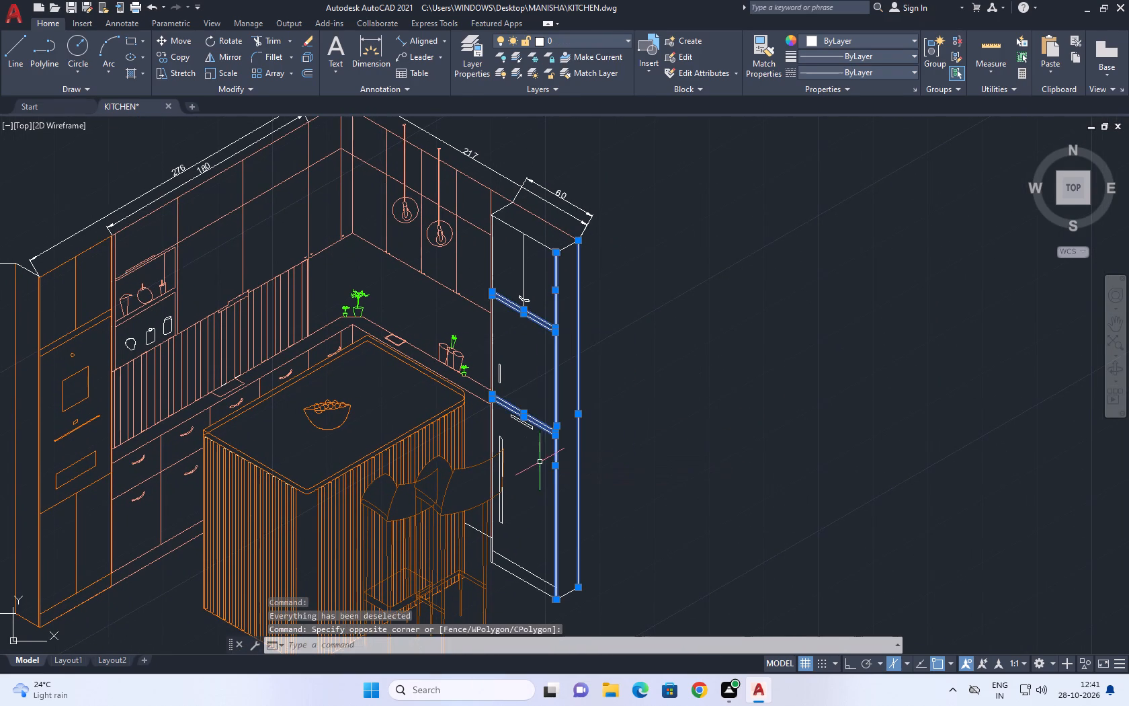
Add the plinth lines and the short lower vertical edge segments at the tall cabinet's base to the selection.
{"action": "scroll", "coordinate": [531, 552], "scroll_direction": "up", "scroll_amount": 1}
{"action": "middle_click_drag", "start_coordinate": [531, 552], "coordinate": [534, 395]}
{"action": "left_click_drag", "start_coordinate": [563, 490], "coordinate": [550, 461]}
{"action": "left_click", "coordinate": [503, 382]}
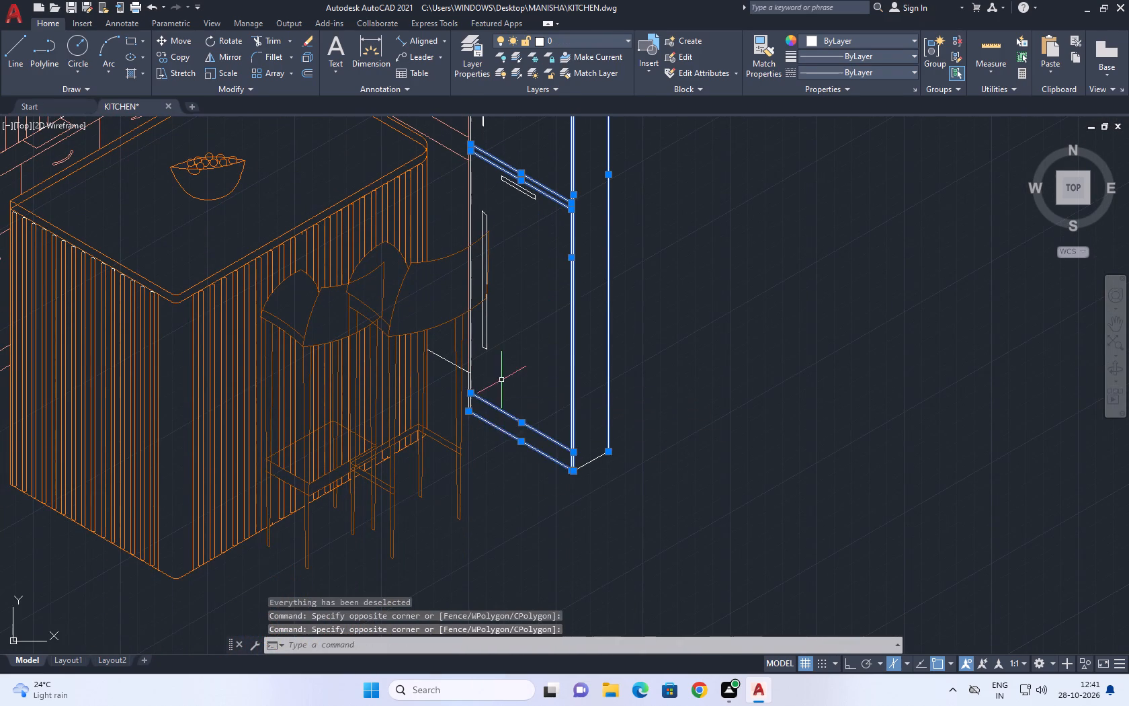
{"action": "scroll", "coordinate": [475, 391], "scroll_direction": "up", "scroll_amount": 3}
{"action": "left_click", "coordinate": [452, 362]}
{"action": "left_click_drag", "start_coordinate": [437, 404], "coordinate": [437, 408]}
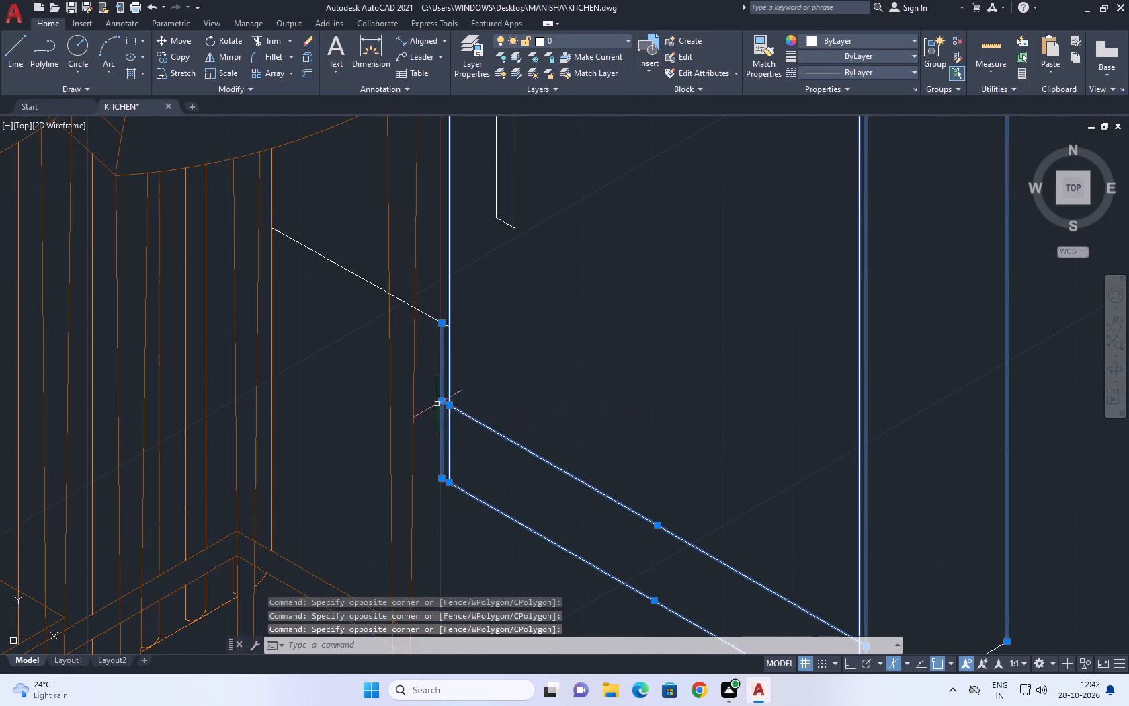
{"action": "left_click_drag", "start_coordinate": [437, 408], "coordinate": [440, 413]}
Add all edges of the long vertical handle on the tall cabinet's lower door to the selection.
{"action": "middle_click_drag", "start_coordinate": [489, 286], "coordinate": [494, 480]}
{"action": "left_click_drag", "start_coordinate": [557, 440], "coordinate": [513, 405]}
{"action": "left_click", "coordinate": [486, 343]}
{"action": "middle_click_drag", "start_coordinate": [522, 262], "coordinate": [517, 352]}
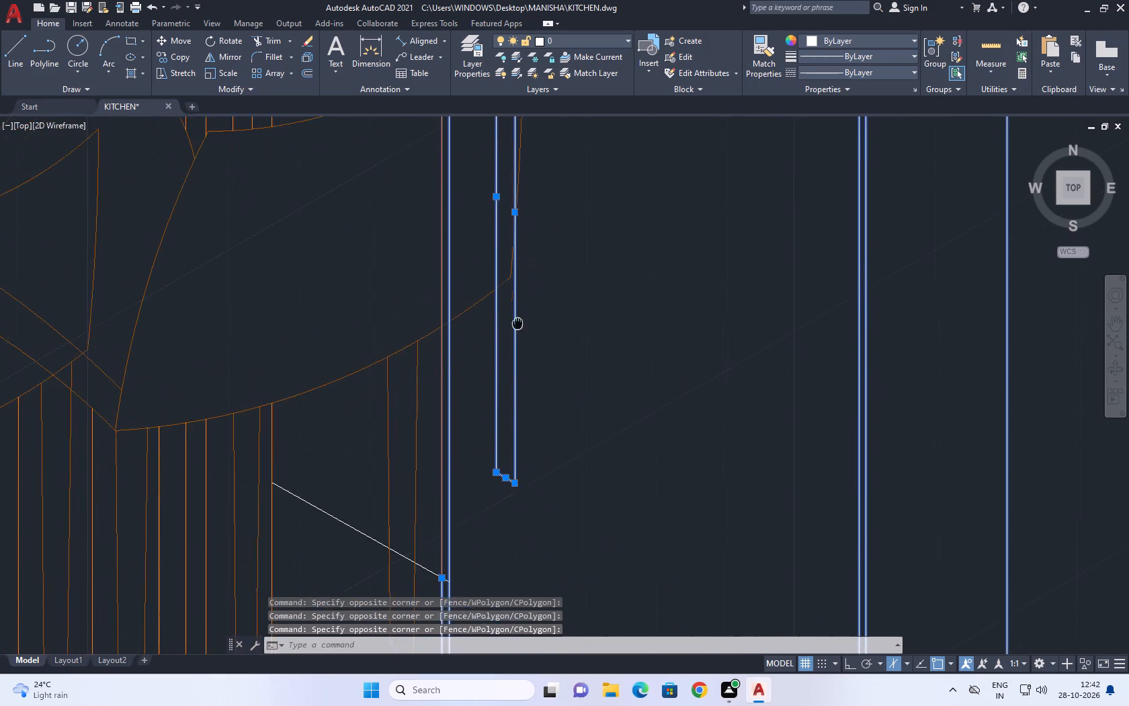
{"action": "middle_click_drag", "start_coordinate": [517, 352], "coordinate": [548, 526]}
{"action": "scroll", "coordinate": [562, 314], "scroll_direction": "down", "scroll_amount": 2}
{"action": "scroll", "coordinate": [534, 231], "scroll_direction": "up", "scroll_amount": 2}
{"action": "left_click_drag", "start_coordinate": [556, 227], "coordinate": [575, 286]}
{"action": "left_click", "coordinate": [602, 329]}
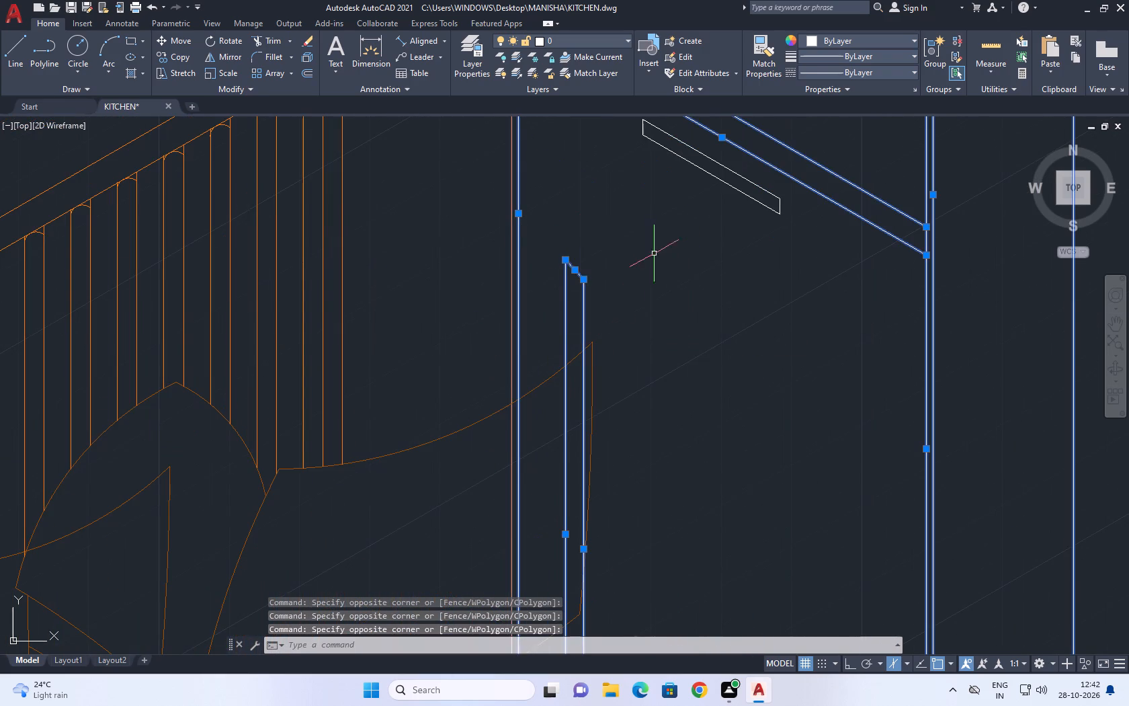
Add the slanted handle below the lower divider and the middle door's short vertical handle to the selection.
{"action": "middle_click_drag", "start_coordinate": [655, 259], "coordinate": [574, 418]}
{"action": "left_click", "coordinate": [528, 174]}
{"action": "left_click_drag", "start_coordinate": [699, 450], "coordinate": [719, 450]}
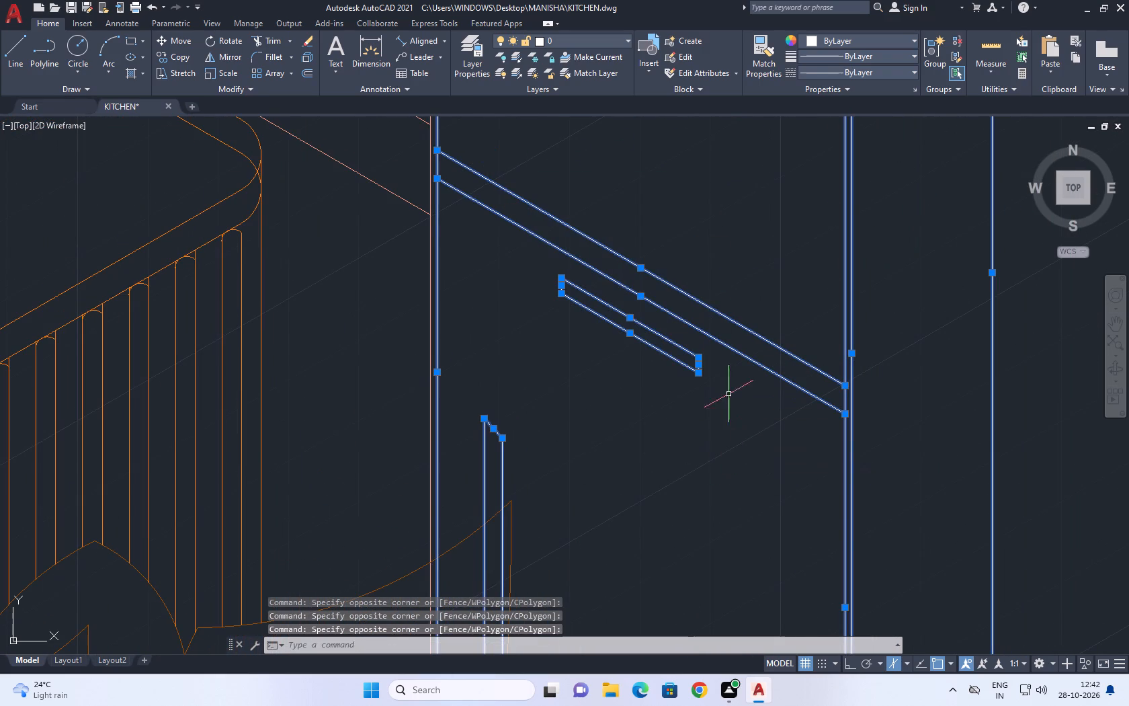
{"action": "scroll", "coordinate": [672, 342], "scroll_direction": "up", "scroll_amount": 3}
{"action": "scroll", "coordinate": [672, 348], "scroll_direction": "down", "scroll_amount": 5}
{"action": "middle_click_drag", "start_coordinate": [689, 292], "coordinate": [671, 448]}
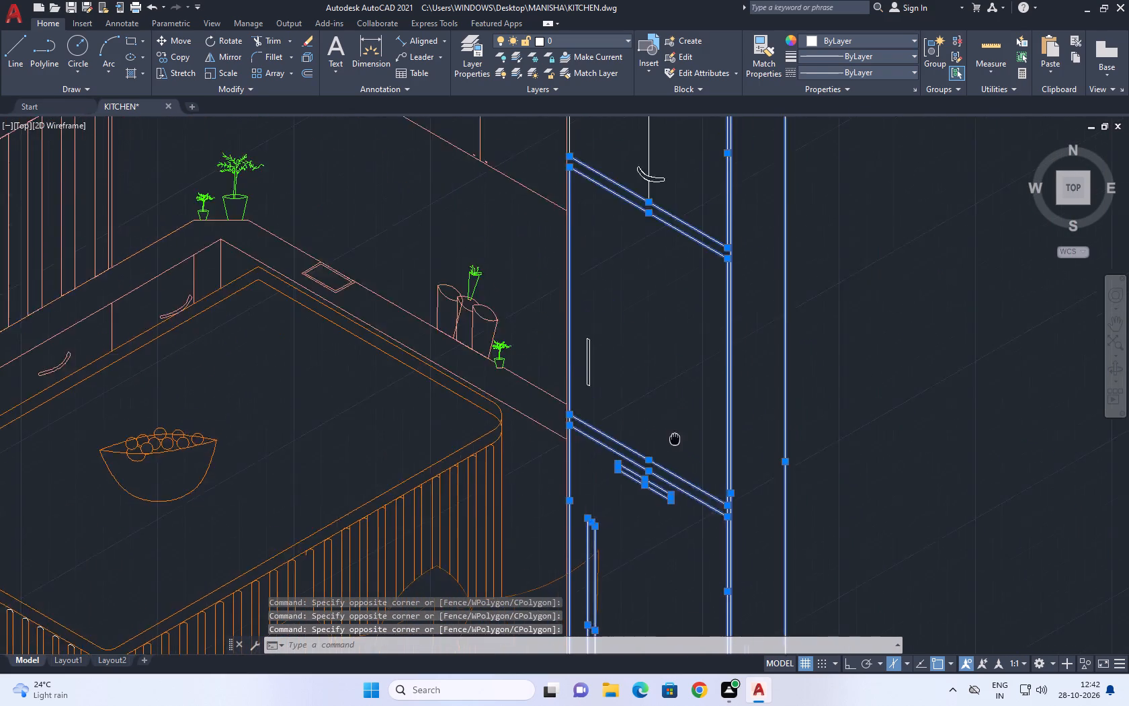
{"action": "middle_click_drag", "start_coordinate": [671, 448], "coordinate": [663, 475]}
{"action": "scroll", "coordinate": [591, 418], "scroll_direction": "up", "scroll_amount": 2}
{"action": "left_click", "coordinate": [531, 282]}
{"action": "left_click", "coordinate": [607, 477]}
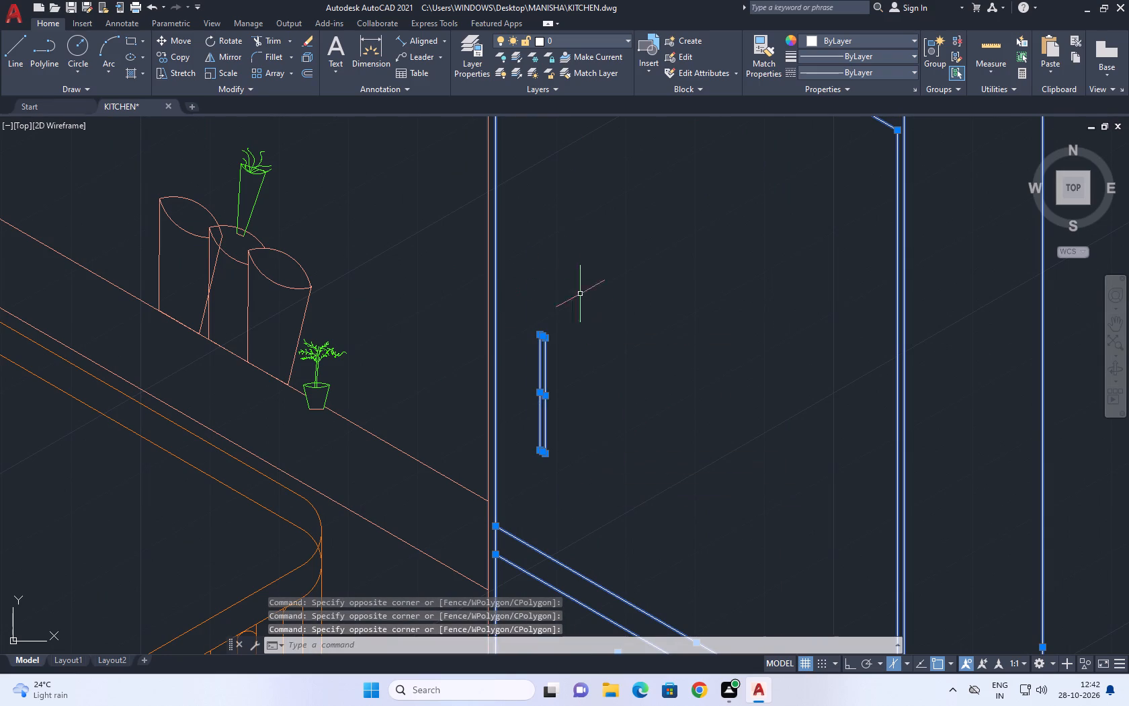
Add the curved handle and the centre division line of the tall cabinet's upper doors to the selection.
{"action": "middle_click_drag", "start_coordinate": [551, 308], "coordinate": [530, 531]}
{"action": "middle_click_drag", "start_coordinate": [638, 338], "coordinate": [584, 590]}
{"action": "left_click", "coordinate": [587, 303]}
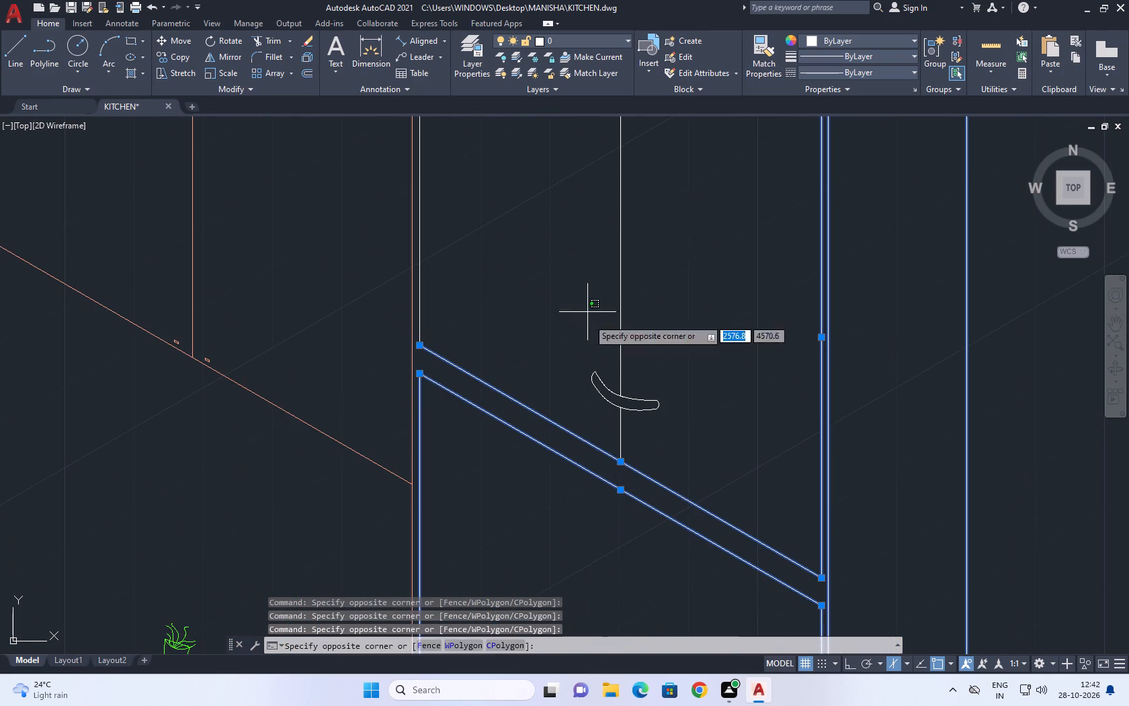
{"action": "left_click_drag", "start_coordinate": [681, 483], "coordinate": [682, 490]}
{"action": "middle_click_drag", "start_coordinate": [583, 372], "coordinate": [601, 559]}
{"action": "left_click_drag", "start_coordinate": [671, 465], "coordinate": [644, 417]}
{"action": "left_click", "coordinate": [615, 369]}
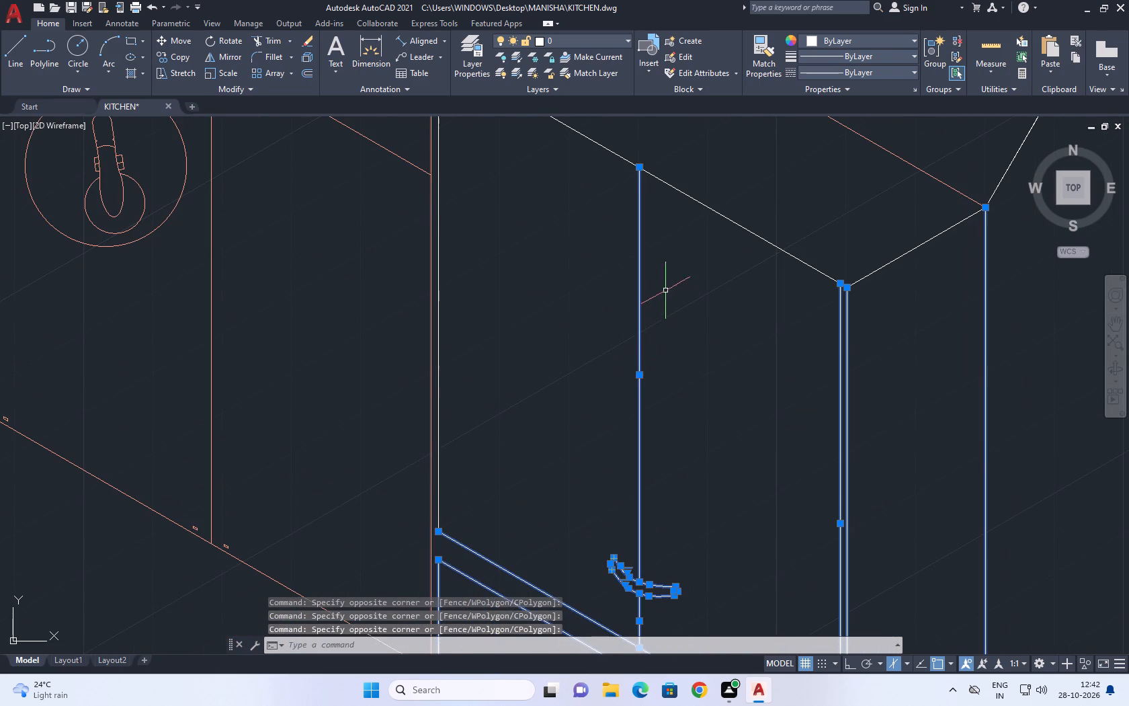
Add the tall cabinet's top front edges, both short top side edges and the upper inner vertical edge to the selection.
{"action": "middle_click_drag", "start_coordinate": [642, 309], "coordinate": [560, 472]}
{"action": "left_click_drag", "start_coordinate": [706, 325], "coordinate": [671, 375]}
{"action": "left_click", "coordinate": [657, 422]}
{"action": "left_click", "coordinate": [806, 444]}
{"action": "left_click_drag", "start_coordinate": [778, 404], "coordinate": [771, 409]}
{"action": "scroll", "coordinate": [774, 453], "scroll_direction": "up", "scroll_amount": 3}
{"action": "scroll", "coordinate": [635, 388], "scroll_direction": "down", "scroll_amount": 5}
{"action": "middle_click_drag", "start_coordinate": [536, 336], "coordinate": [550, 391]}
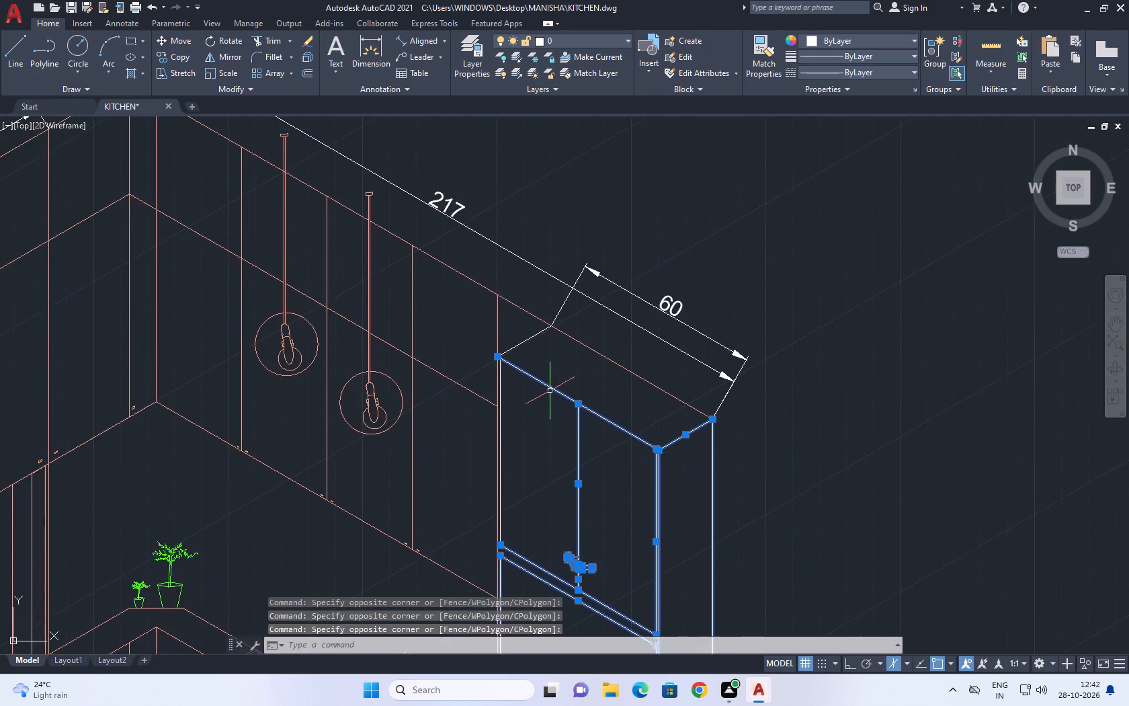
{"action": "scroll", "coordinate": [523, 344], "scroll_direction": "up", "scroll_amount": 4}
{"action": "left_click_drag", "start_coordinate": [552, 392], "coordinate": [544, 377]}
{"action": "left_click", "coordinate": [426, 257]}
{"action": "middle_click_drag", "start_coordinate": [491, 575], "coordinate": [576, 178]}
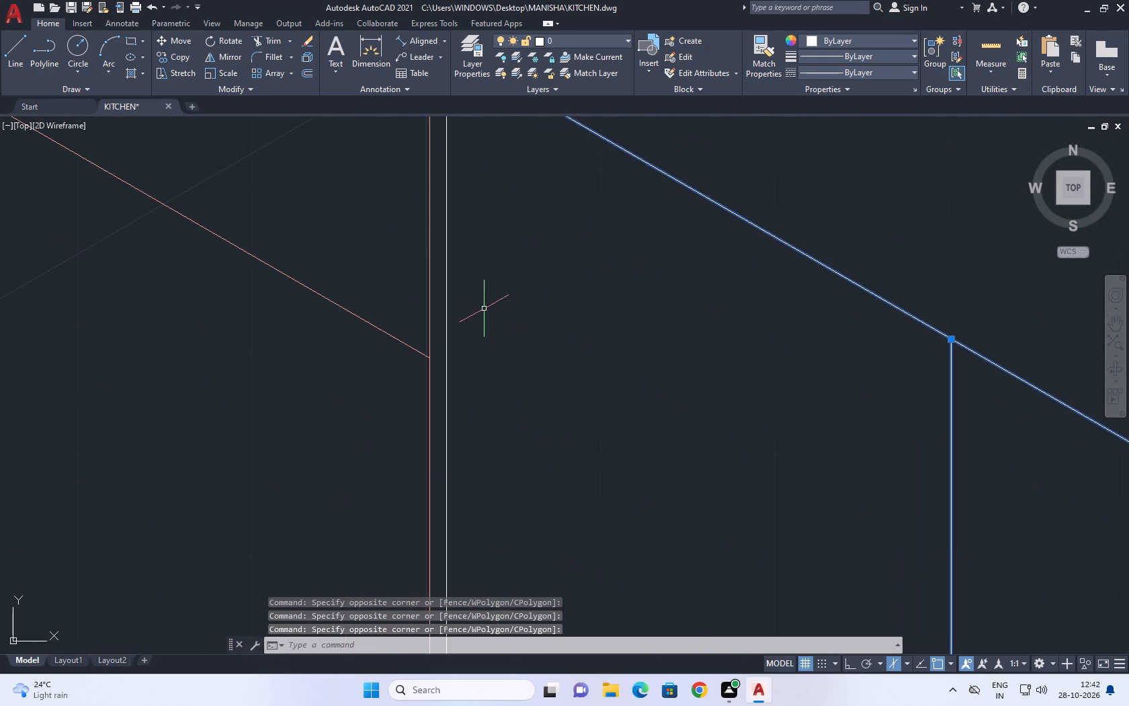
{"action": "left_click_drag", "start_coordinate": [457, 329], "coordinate": [440, 368]}
{"action": "left_click_drag", "start_coordinate": [442, 436], "coordinate": [467, 455]}
Assign the selected tall cabinet lines and handles to the WARDROBE layer and clear the selection.
{"action": "scroll", "coordinate": [543, 241], "scroll_direction": "down", "scroll_amount": 6}
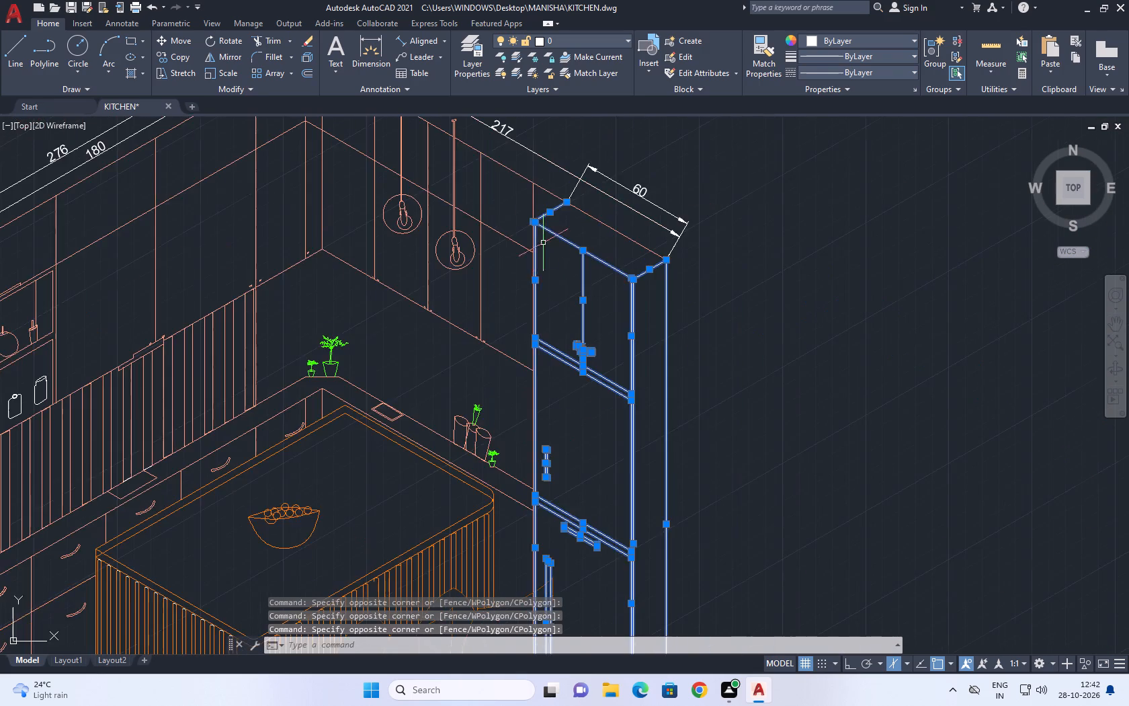
{"action": "scroll", "coordinate": [526, 358], "scroll_direction": "up", "scroll_amount": 4}
{"action": "scroll", "coordinate": [616, 284], "scroll_direction": "up", "scroll_amount": 2}
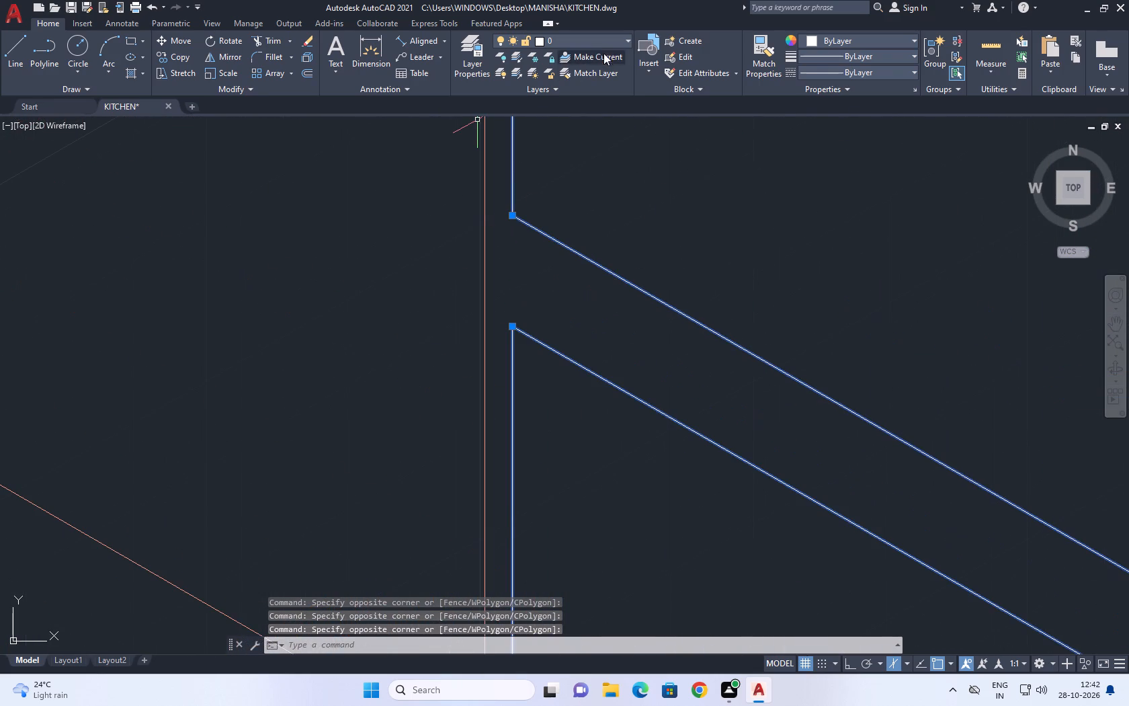
{"action": "left_click", "coordinate": [593, 47]}
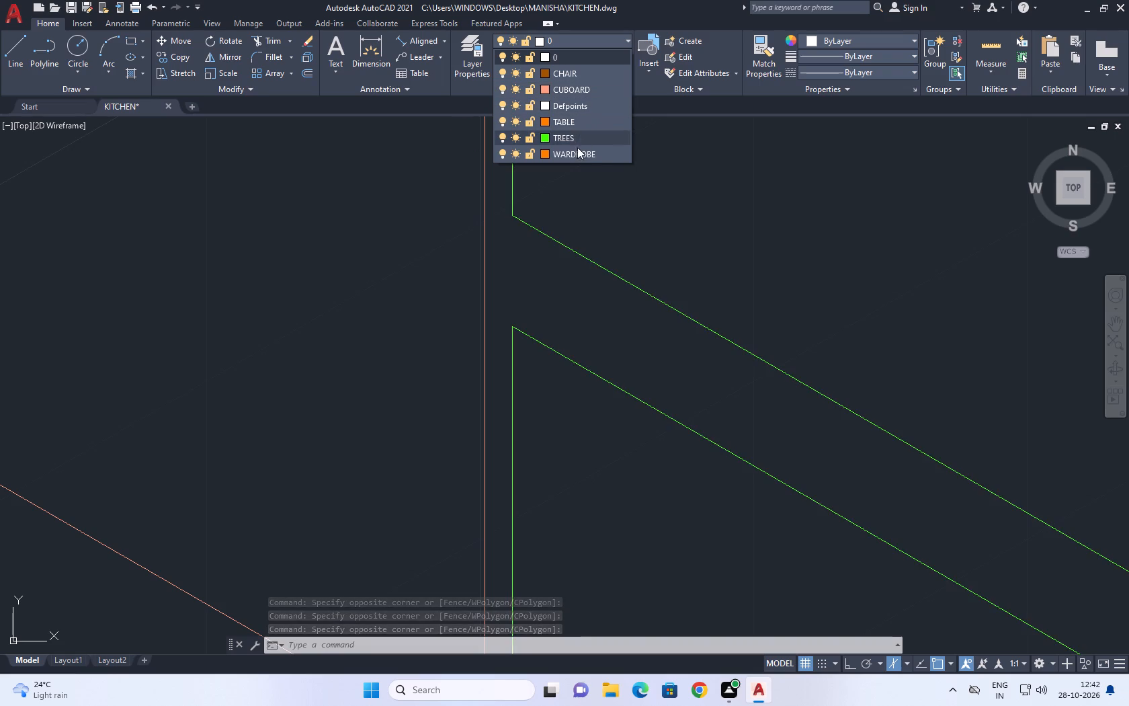
{"action": "left_click", "coordinate": [577, 153]}
{"action": "right_click", "coordinate": [585, 196]}
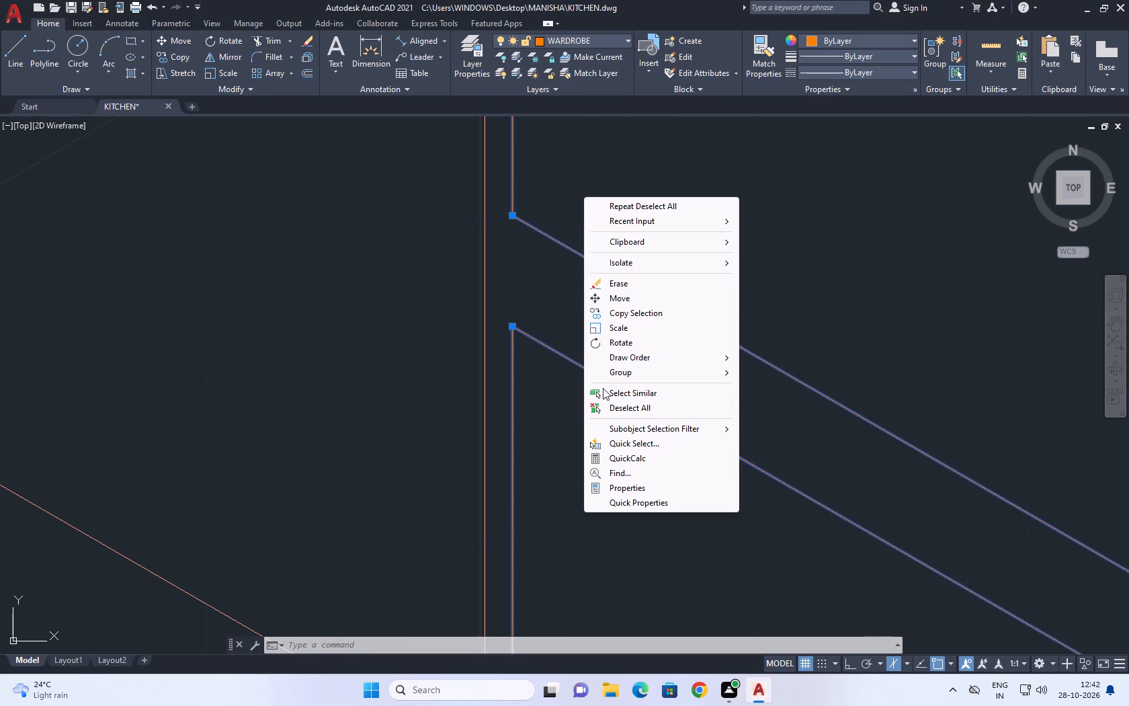
{"action": "left_click", "coordinate": [616, 413]}
Move the tall cabinet's full-height vertical edge beside the wall cupboards from CUBOARD to the WARDROBE layer and clear the selection.
{"action": "scroll", "coordinate": [612, 399], "scroll_direction": "down", "scroll_amount": 5}
{"action": "scroll", "coordinate": [589, 418], "scroll_direction": "up", "scroll_amount": 2}
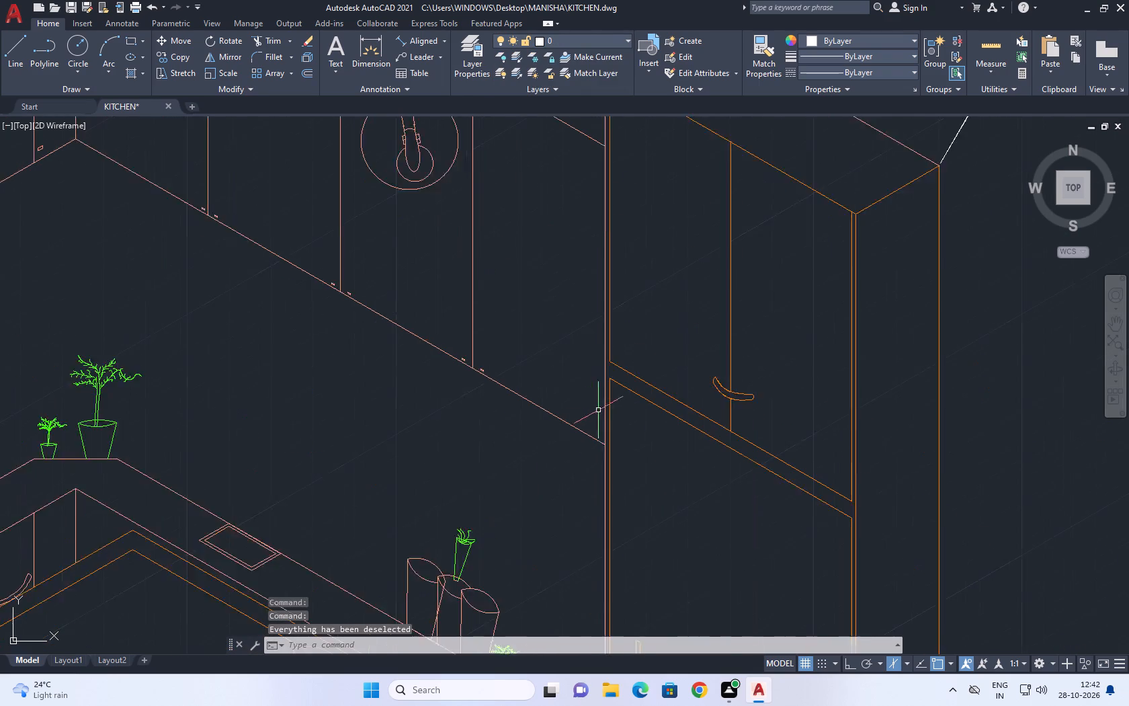
{"action": "left_click", "coordinate": [608, 393]}
{"action": "scroll", "coordinate": [618, 384], "scroll_direction": "down", "scroll_amount": 5}
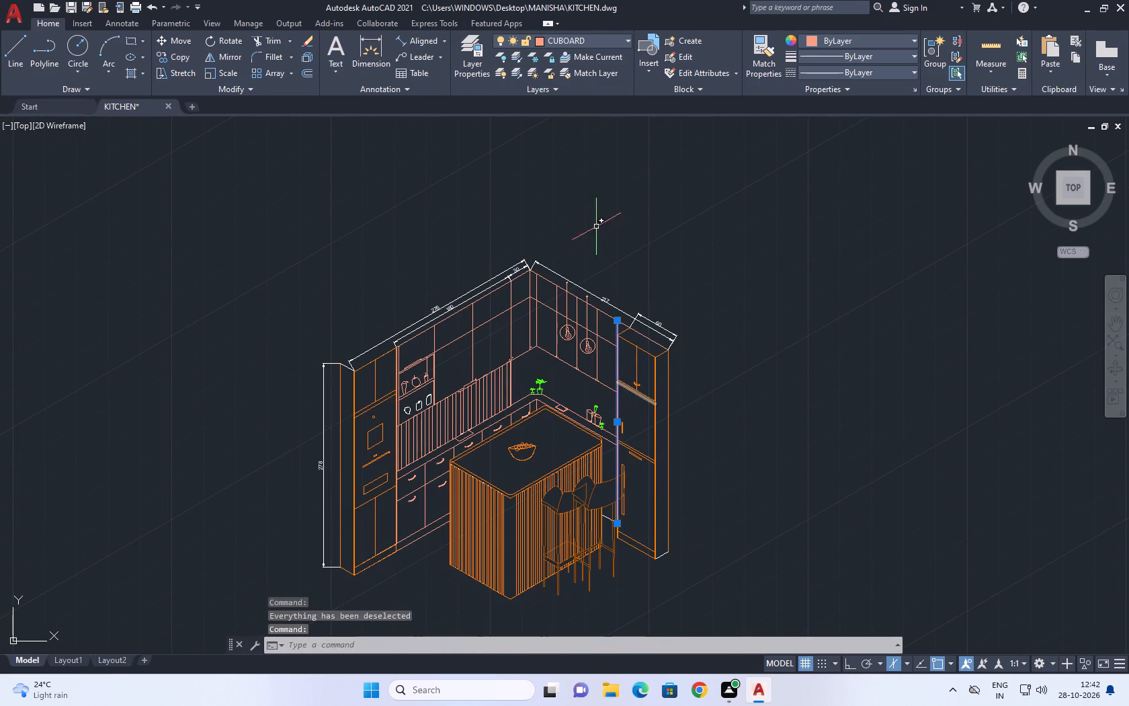
{"action": "left_click", "coordinate": [610, 41]}
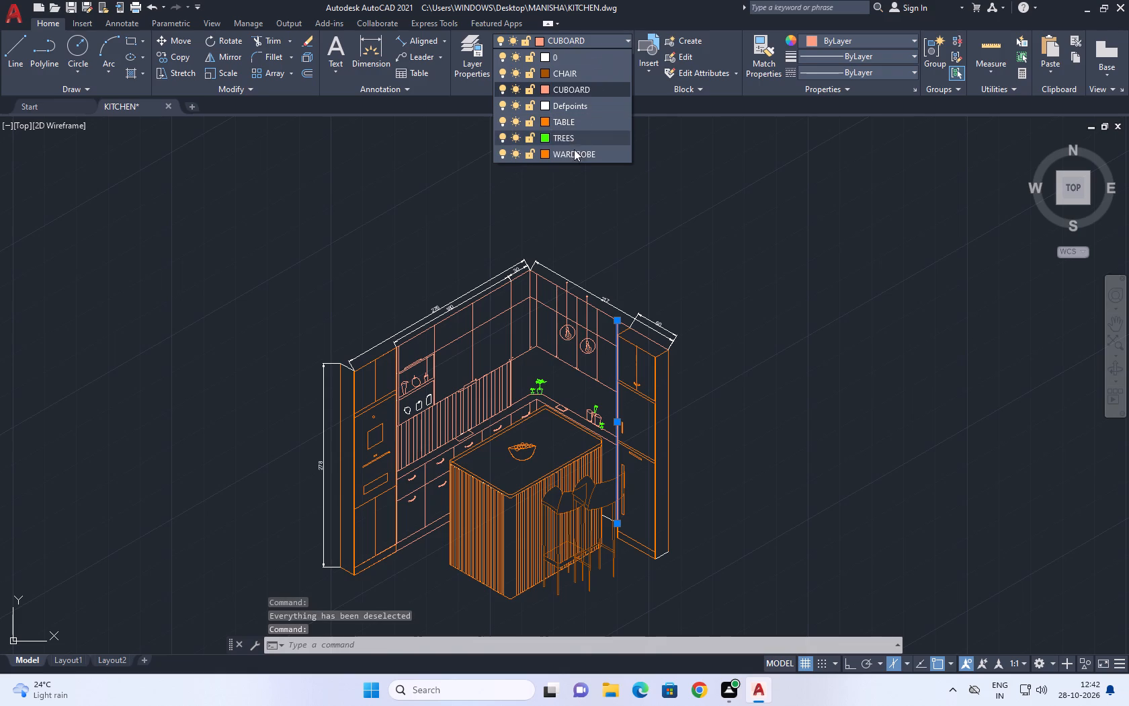
{"action": "left_click", "coordinate": [573, 152]}
{"action": "right_click", "coordinate": [752, 245]}
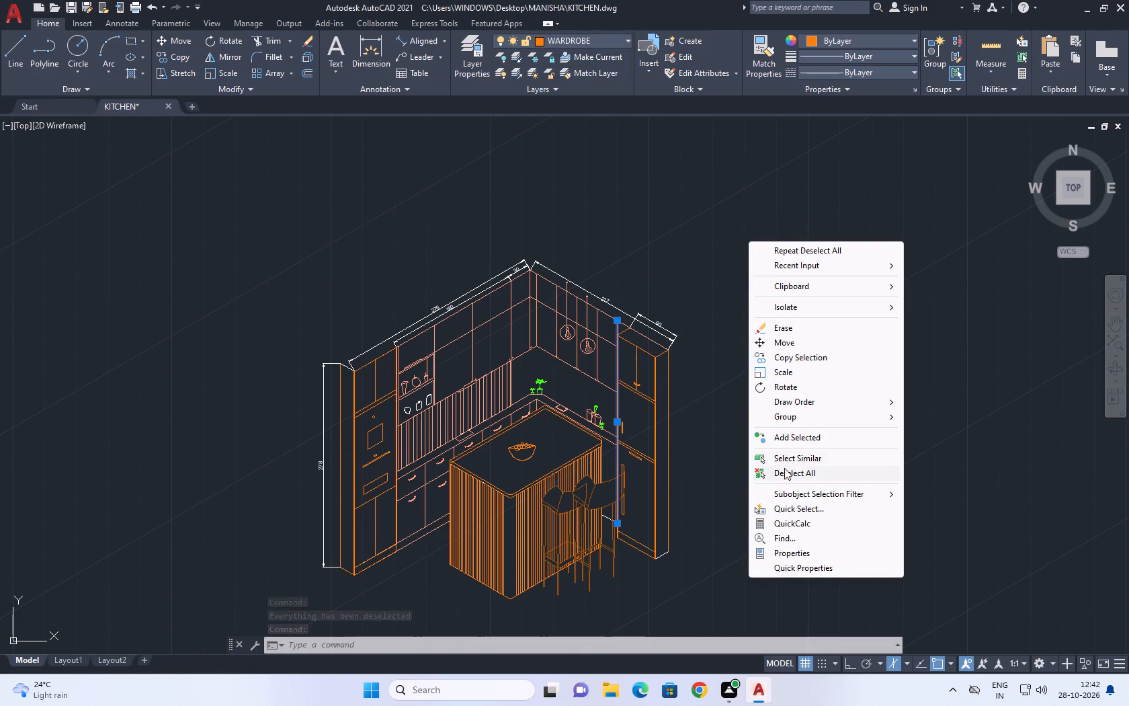
{"action": "left_click", "coordinate": [784, 468]}
Assign the short bottom side edge of the tall cabinet to the WARDROBE layer and clear the selection.
{"action": "middle_click_drag", "start_coordinate": [767, 455], "coordinate": [398, 175]}
{"action": "scroll", "coordinate": [253, 266], "scroll_direction": "up", "scroll_amount": 4}
{"action": "left_click_drag", "start_coordinate": [396, 251], "coordinate": [419, 286]}
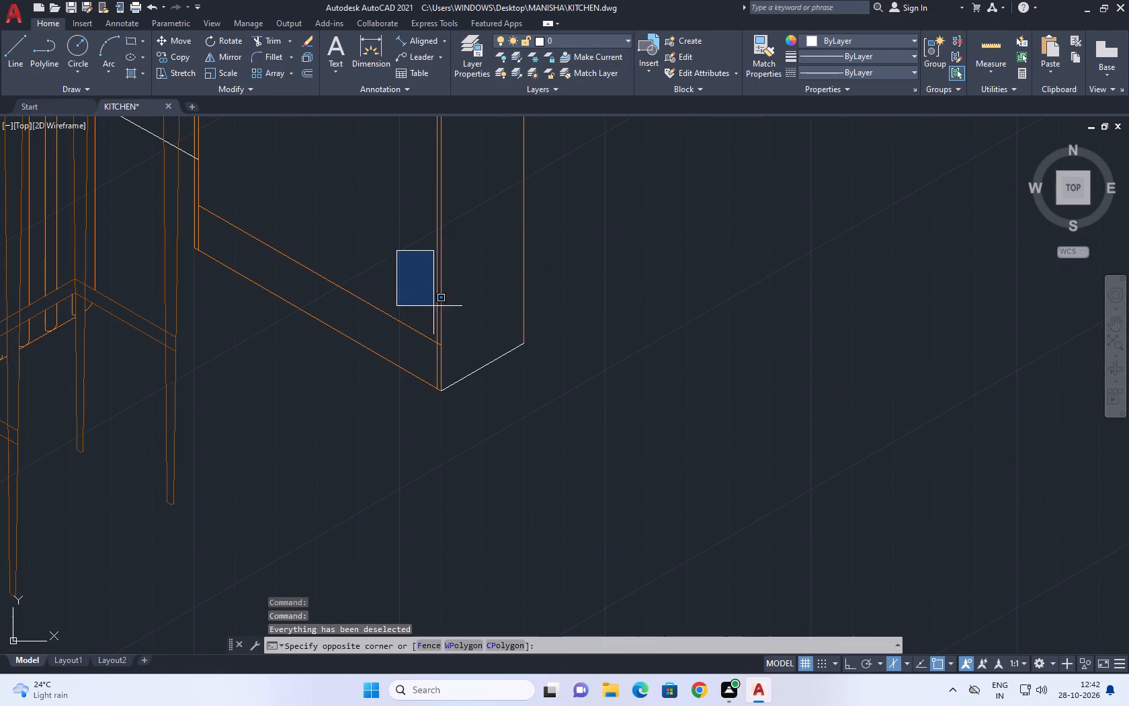
{"action": "left_click", "coordinate": [567, 414]}
{"action": "left_click", "coordinate": [578, 45]}
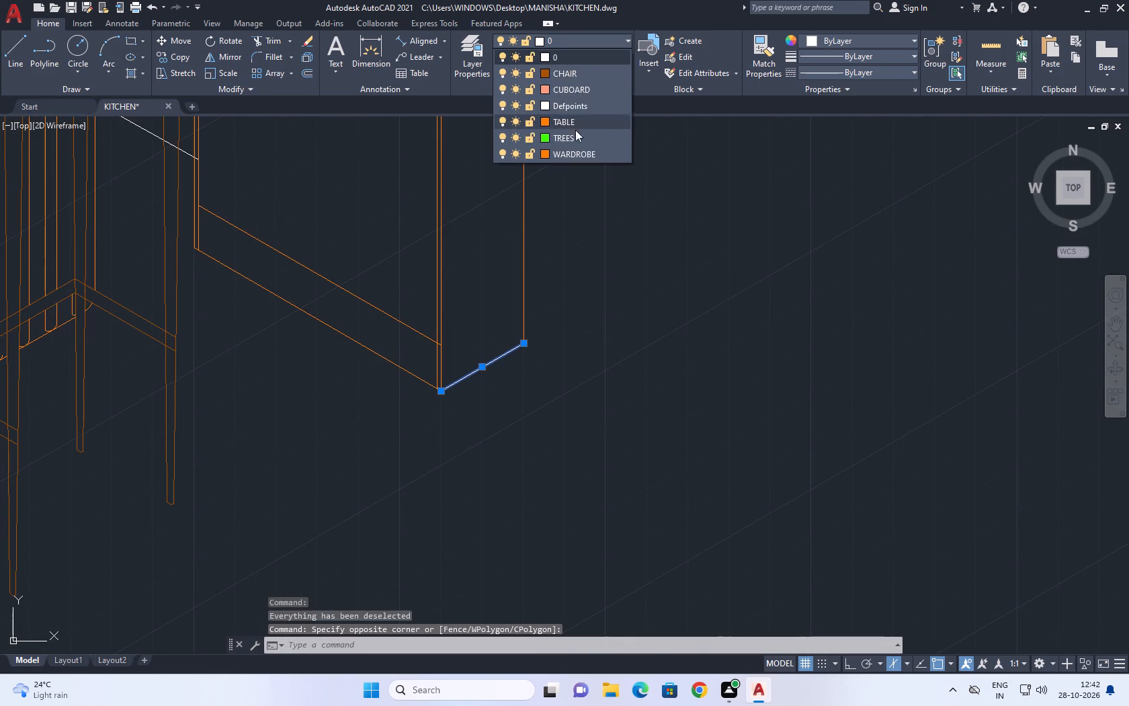
{"action": "left_click", "coordinate": [571, 157]}
{"action": "right_click", "coordinate": [549, 237]}
{"action": "left_click", "coordinate": [605, 468]}
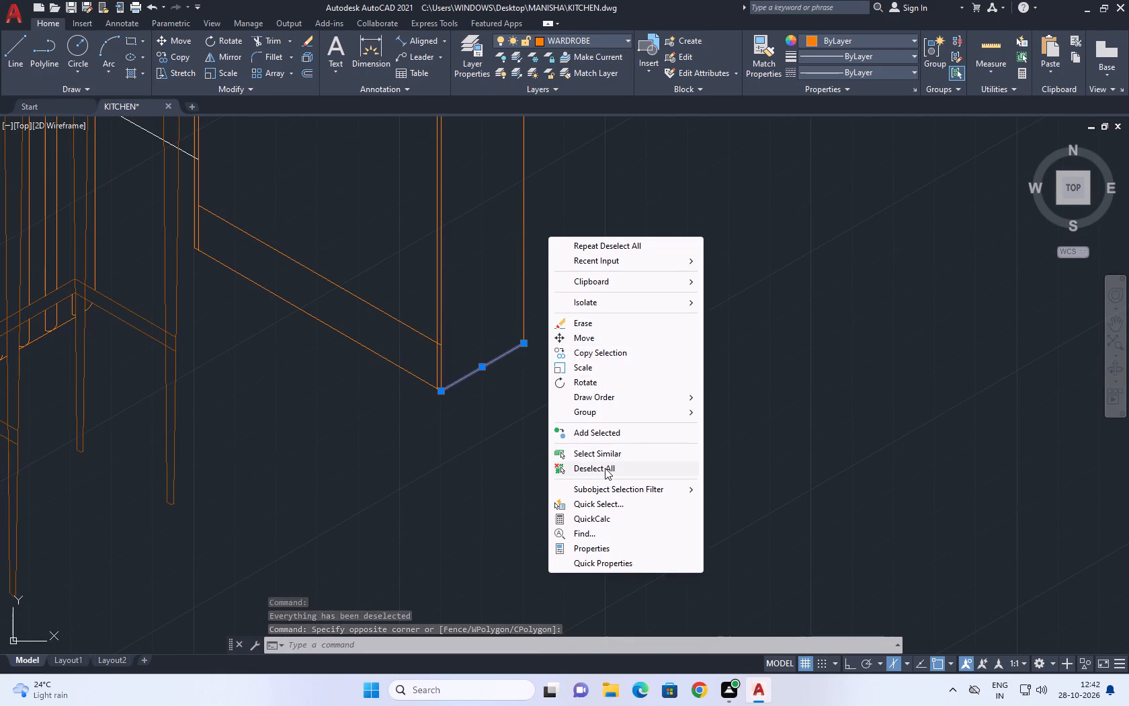
Assign the short slanted line behind the stools, between island and tall cabinet, to the WARDROBE layer and clear the selection.
{"action": "scroll", "coordinate": [523, 381], "scroll_direction": "down", "scroll_amount": 5}
{"action": "scroll", "coordinate": [520, 375], "scroll_direction": "up", "scroll_amount": 1}
{"action": "scroll", "coordinate": [466, 334], "scroll_direction": "up", "scroll_amount": 5}
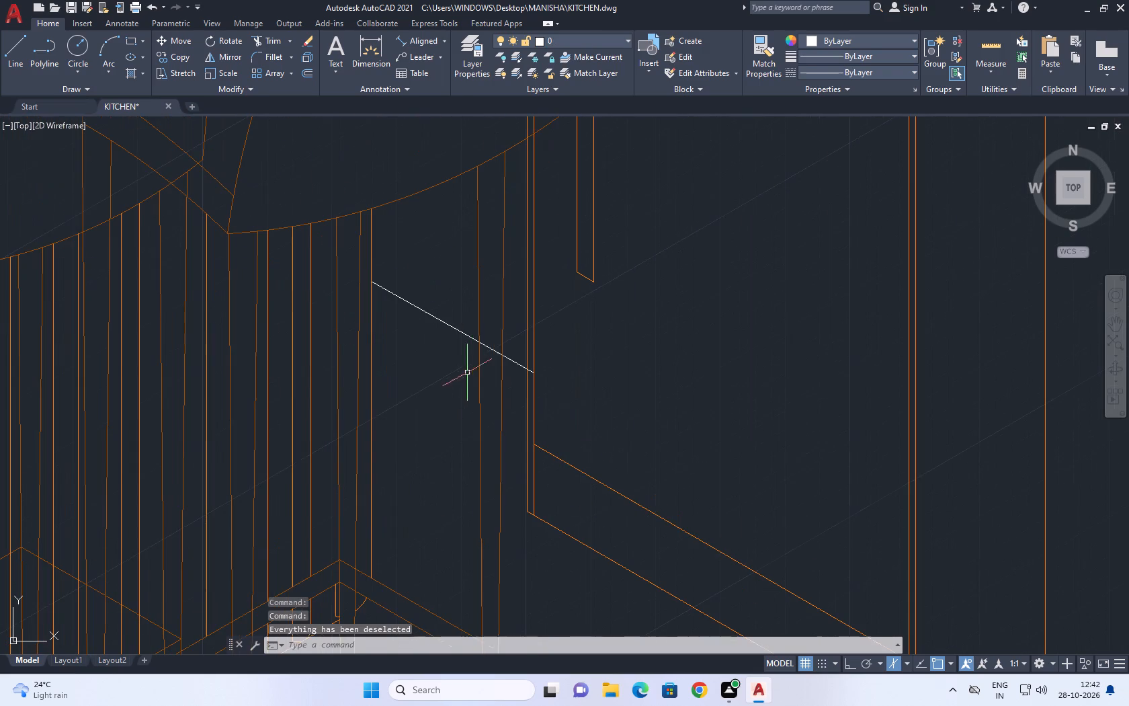
{"action": "left_click_drag", "start_coordinate": [456, 342], "coordinate": [445, 336]}
{"action": "left_click", "coordinate": [413, 311]}
{"action": "scroll", "coordinate": [510, 346], "scroll_direction": "down", "scroll_amount": 4}
{"action": "middle_click_drag", "start_coordinate": [485, 290], "coordinate": [494, 362]}
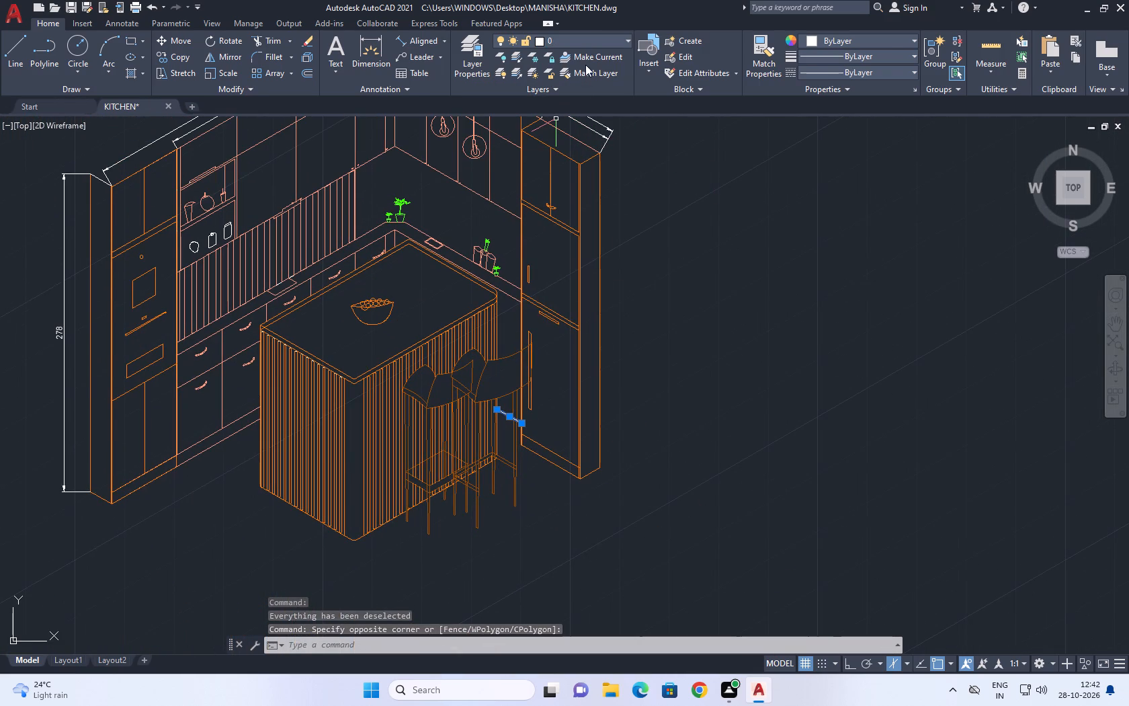
{"action": "left_click", "coordinate": [569, 34]}
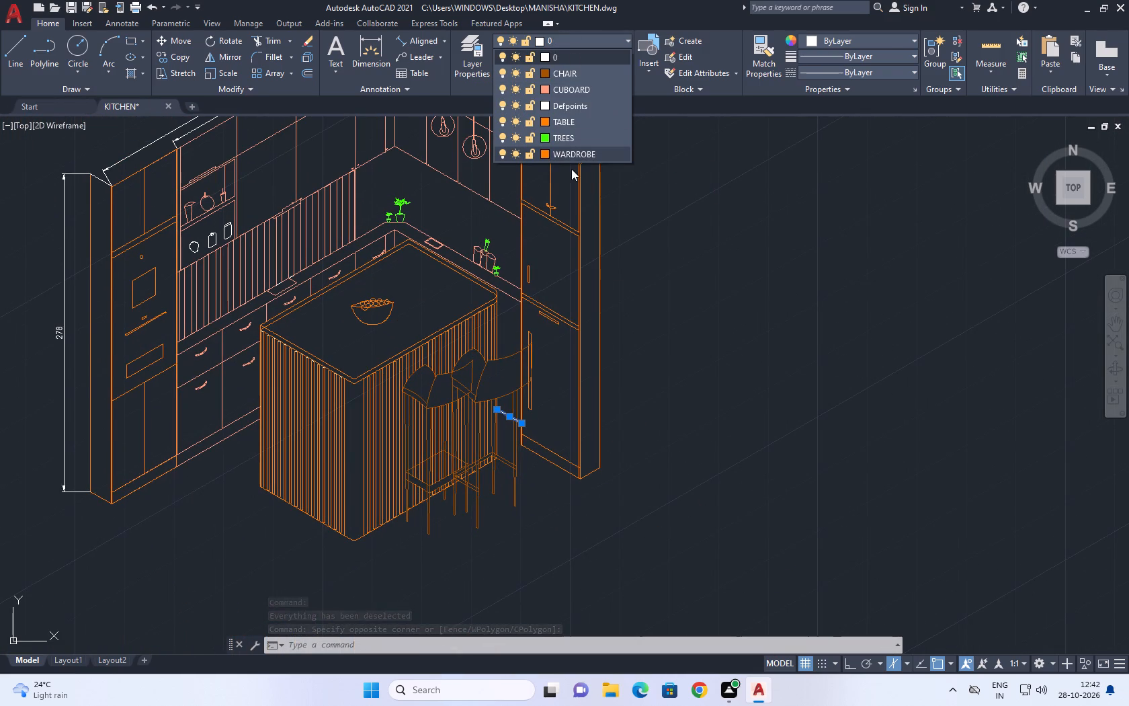
{"action": "left_click", "coordinate": [578, 153]}
{"action": "right_click", "coordinate": [615, 281]}
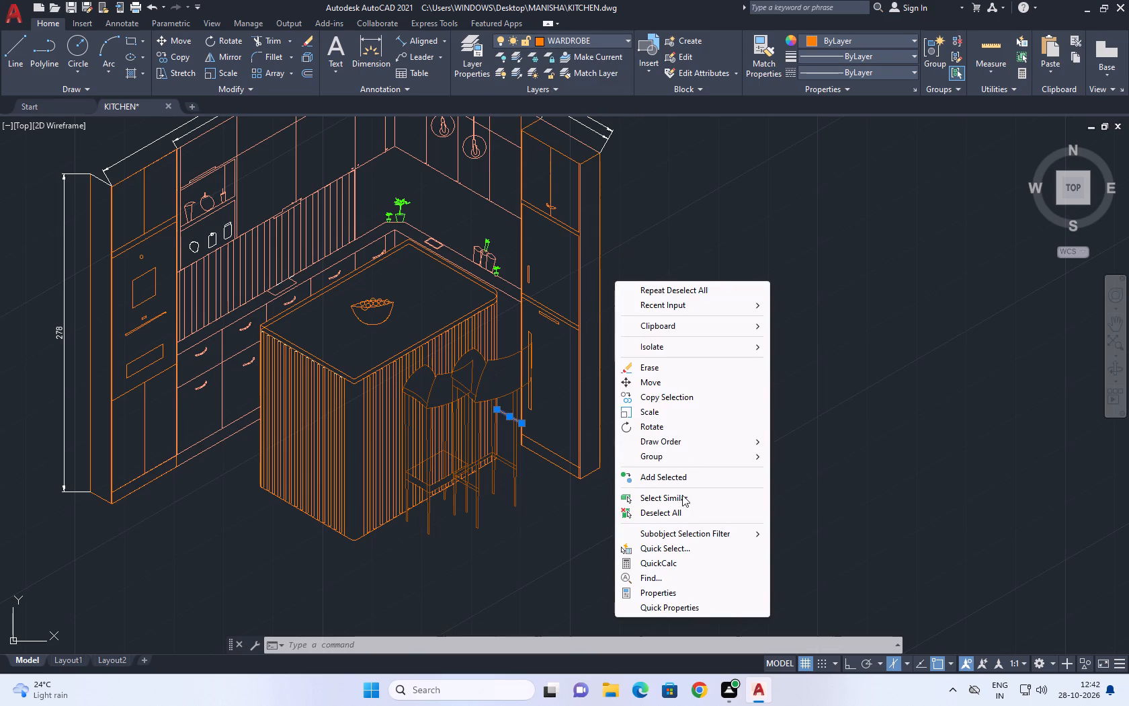
{"action": "left_click", "coordinate": [682, 513]}
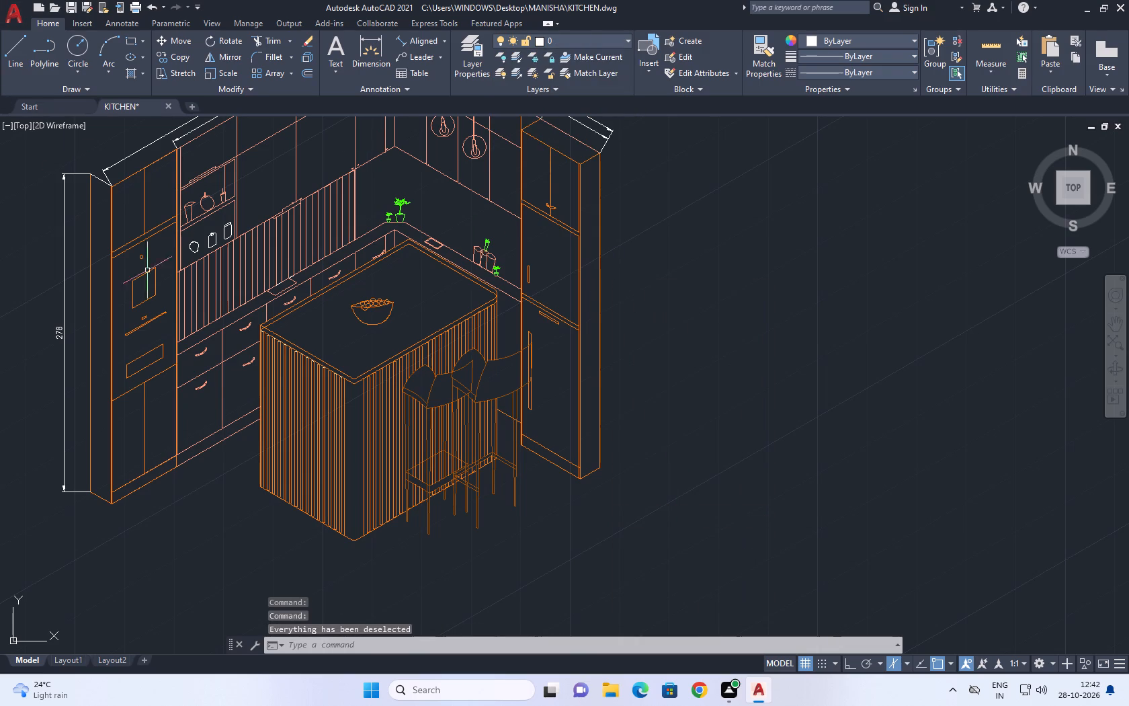
Assign the white arc caps of the slats on the island's front face to the WARDROBE layer and clear the selection.
{"action": "scroll", "coordinate": [274, 346], "scroll_direction": "up", "scroll_amount": 4}
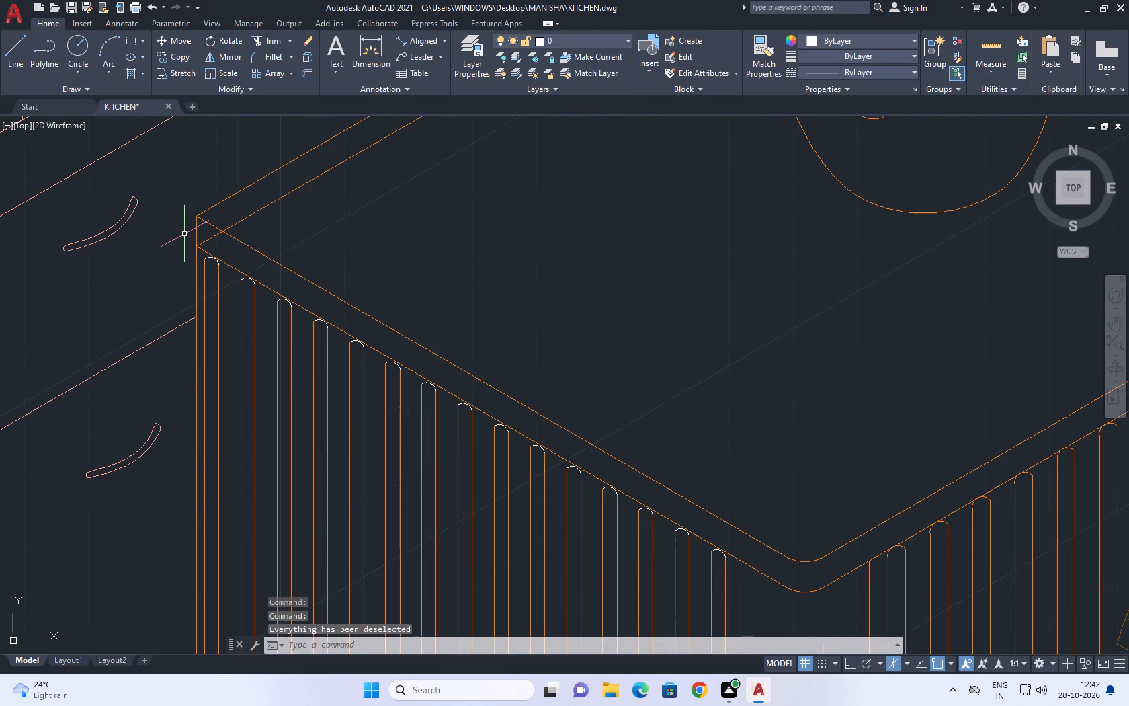
{"action": "left_click", "coordinate": [181, 239]}
{"action": "middle_click_drag", "start_coordinate": [696, 534], "coordinate": [589, 360]}
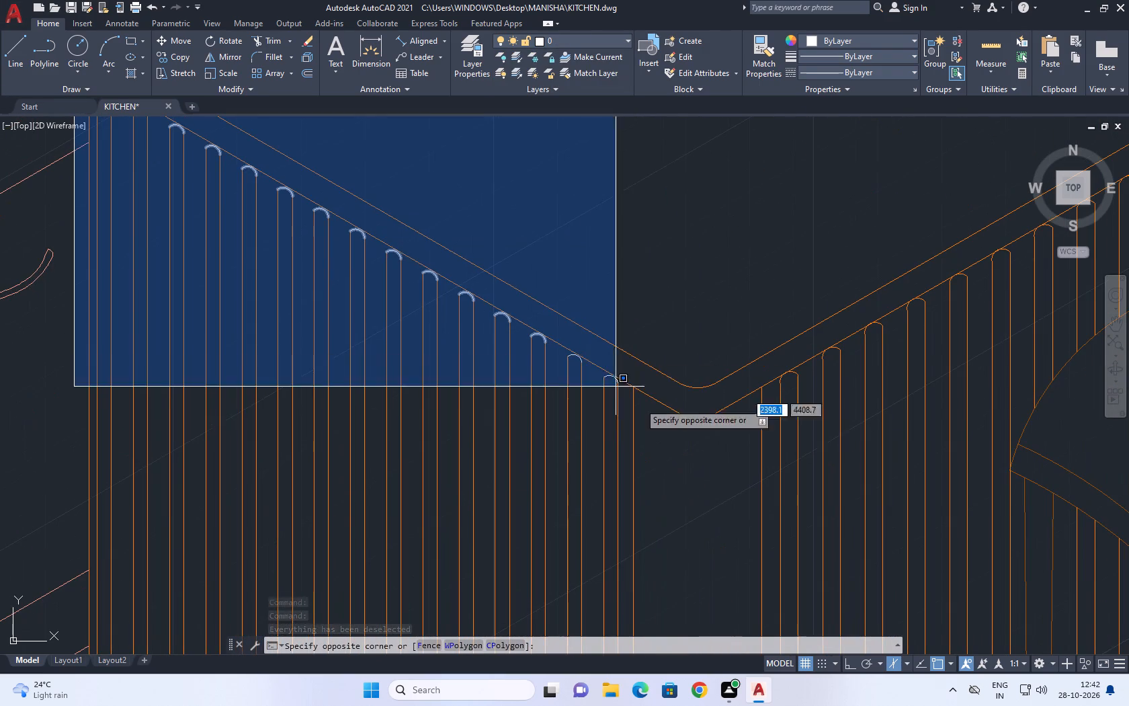
{"action": "left_click", "coordinate": [680, 424]}
{"action": "scroll", "coordinate": [394, 245], "scroll_direction": "up", "scroll_amount": 1}
{"action": "middle_click_drag", "start_coordinate": [394, 274], "coordinate": [429, 394]}
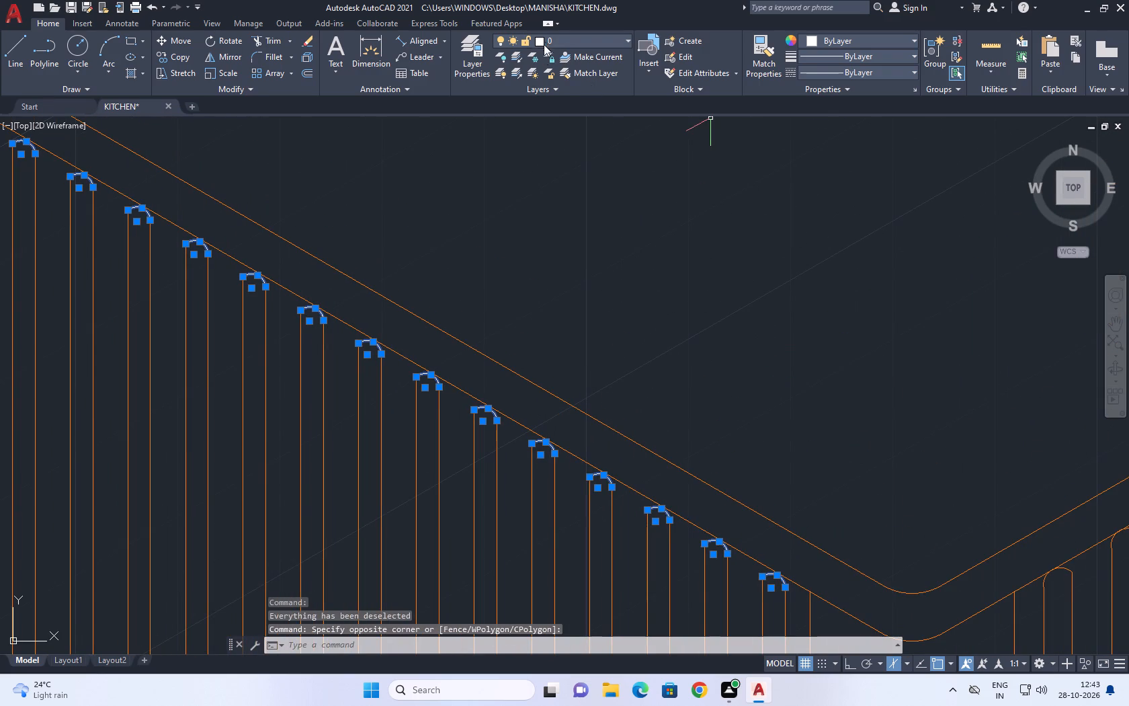
{"action": "left_click", "coordinate": [554, 42]}
{"action": "left_click", "coordinate": [567, 153]}
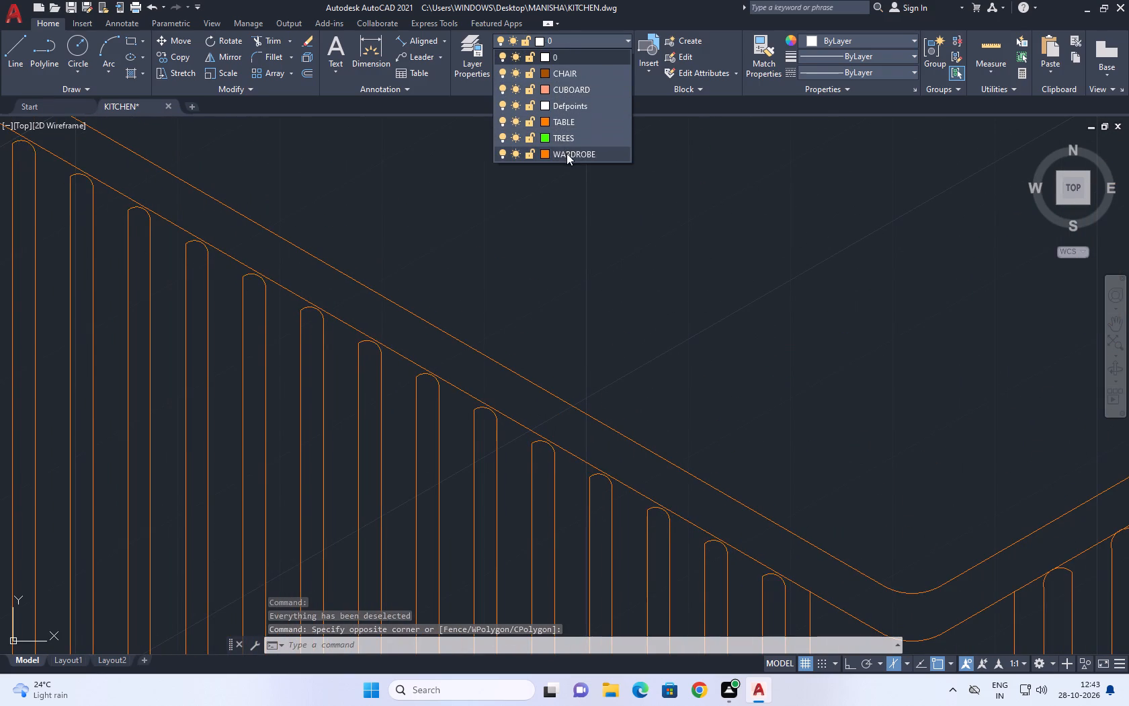
{"action": "right_click", "coordinate": [612, 202]}
{"action": "left_click", "coordinate": [664, 418]}
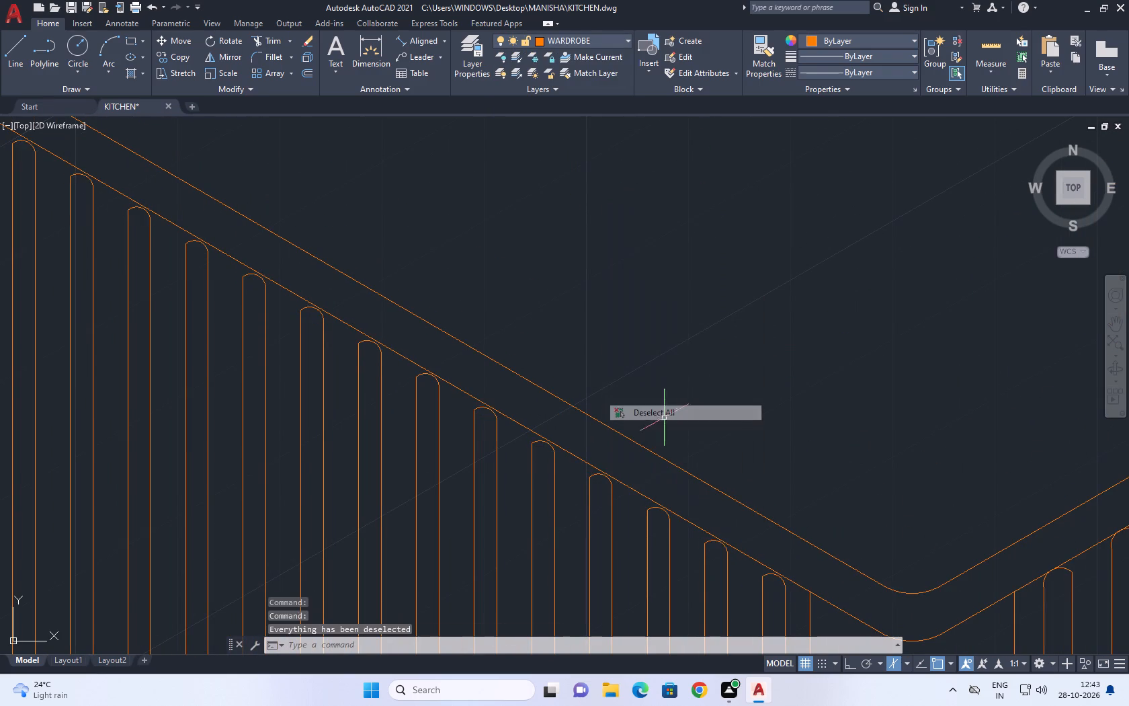
Assign the three short white lines where the countertop inset meets the slatted backsplash to the CUBOARD layer and clear the selection.
{"action": "scroll", "coordinate": [643, 409], "scroll_direction": "down", "scroll_amount": 4}
{"action": "middle_click_drag", "start_coordinate": [643, 403], "coordinate": [603, 474]}
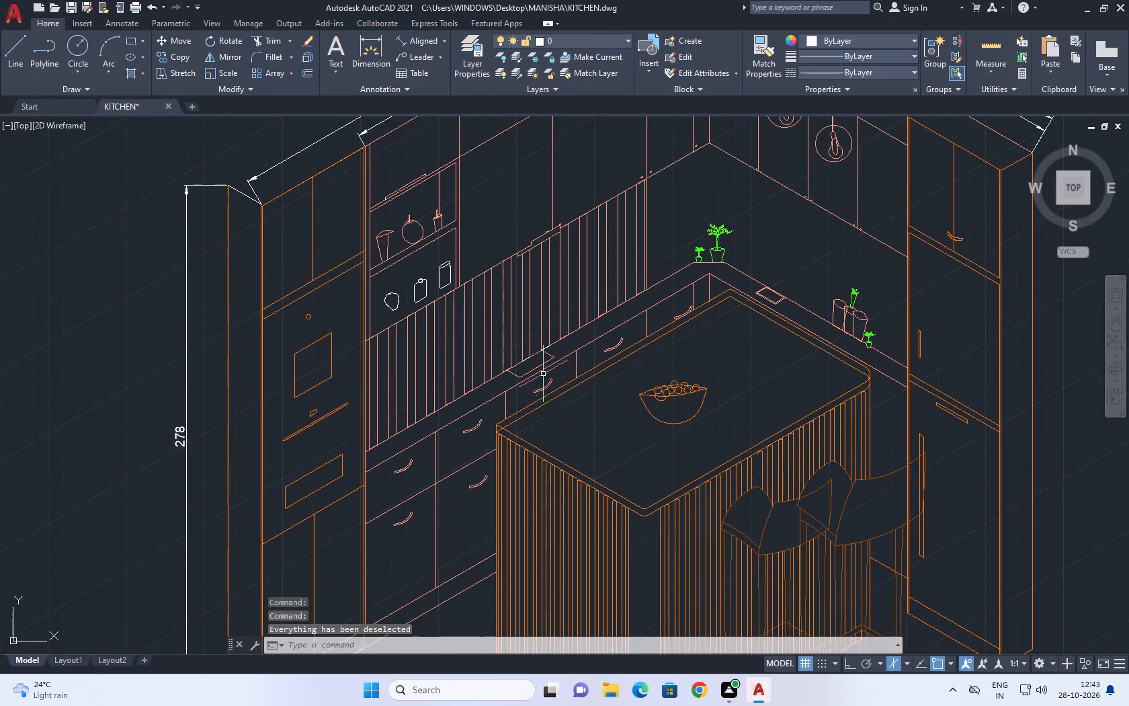
{"action": "scroll", "coordinate": [530, 369], "scroll_direction": "up", "scroll_amount": 3}
{"action": "left_click_drag", "start_coordinate": [458, 224], "coordinate": [472, 231]}
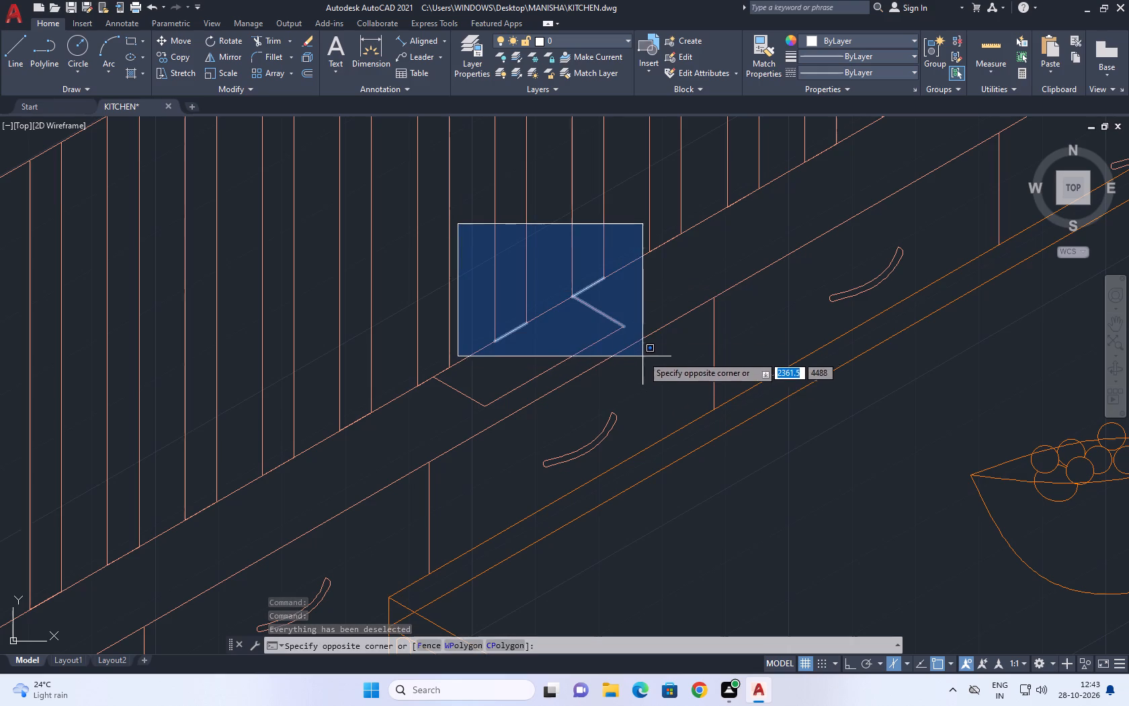
{"action": "left_click", "coordinate": [643, 345]}
{"action": "middle_click_drag", "start_coordinate": [608, 270], "coordinate": [562, 375]}
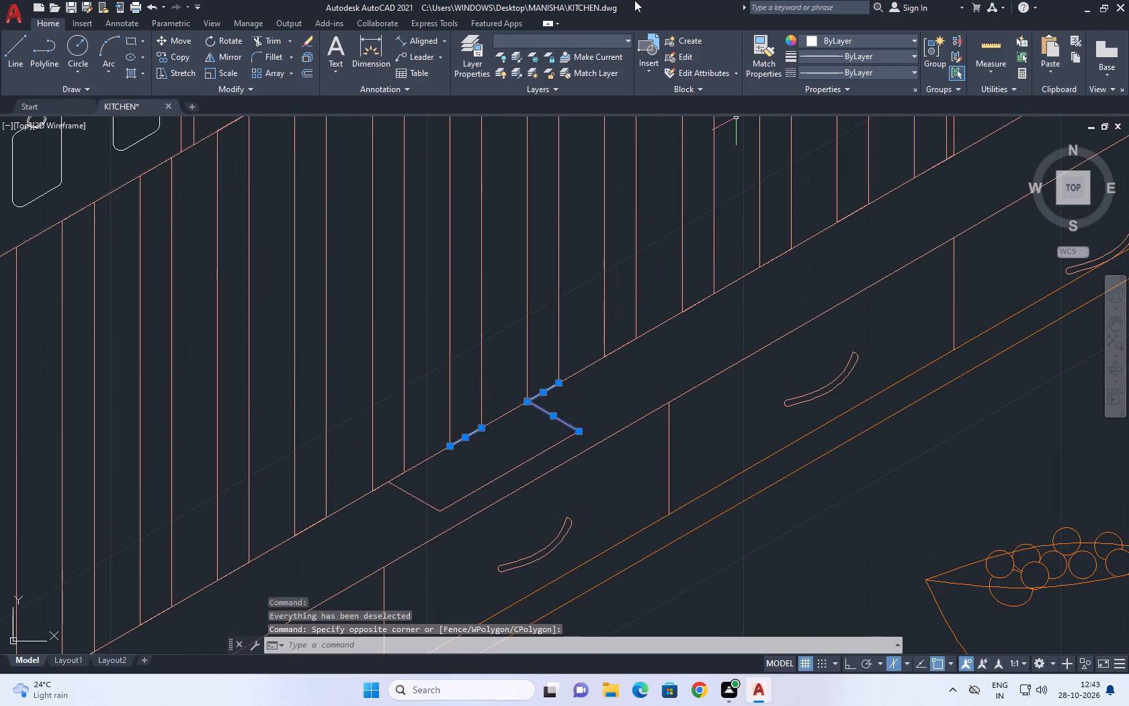
{"action": "left_click", "coordinate": [576, 35]}
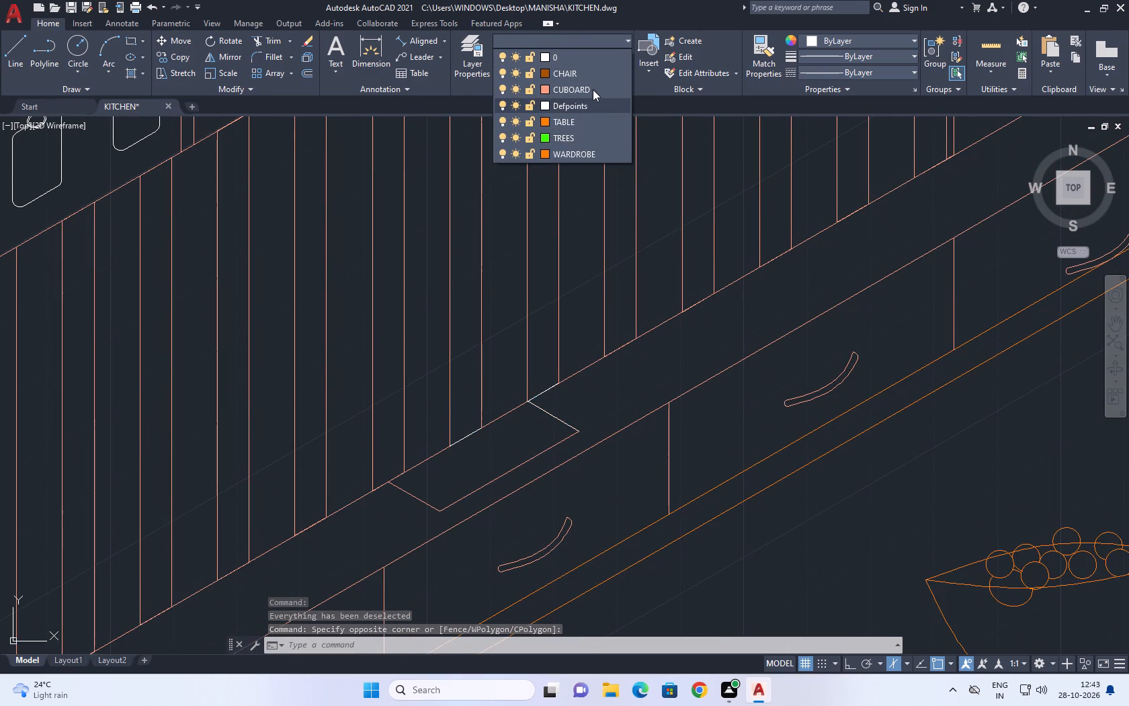
{"action": "left_click", "coordinate": [592, 89]}
{"action": "right_click", "coordinate": [555, 253]}
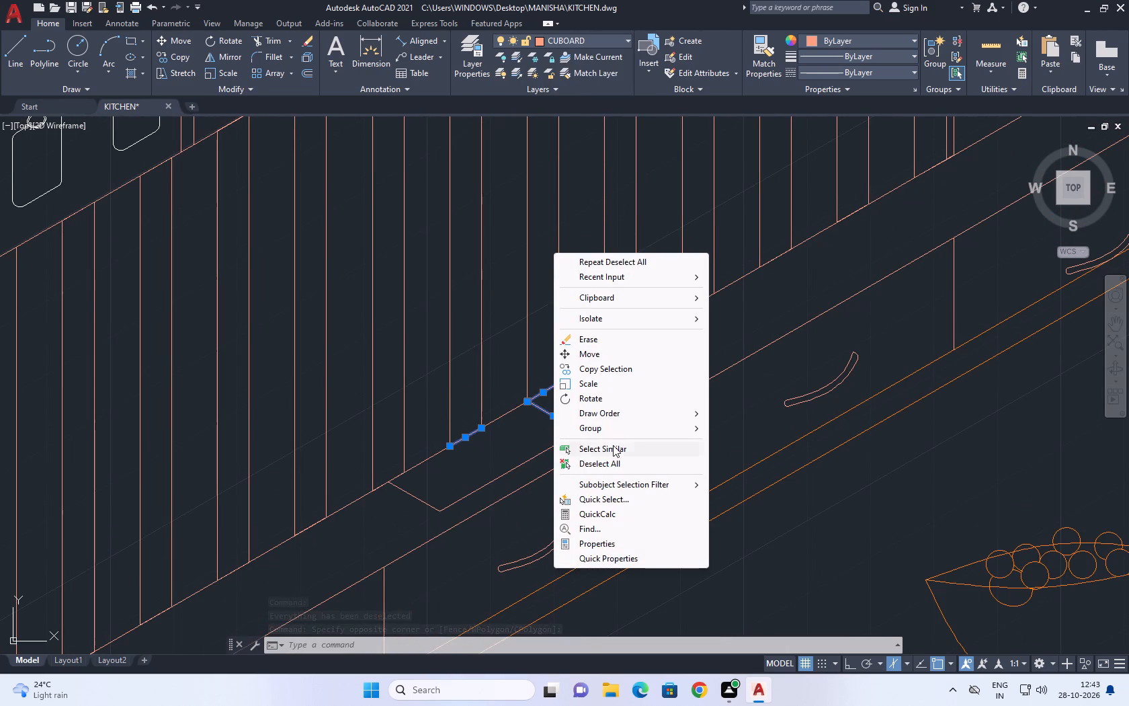
{"action": "left_click", "coordinate": [609, 458]}
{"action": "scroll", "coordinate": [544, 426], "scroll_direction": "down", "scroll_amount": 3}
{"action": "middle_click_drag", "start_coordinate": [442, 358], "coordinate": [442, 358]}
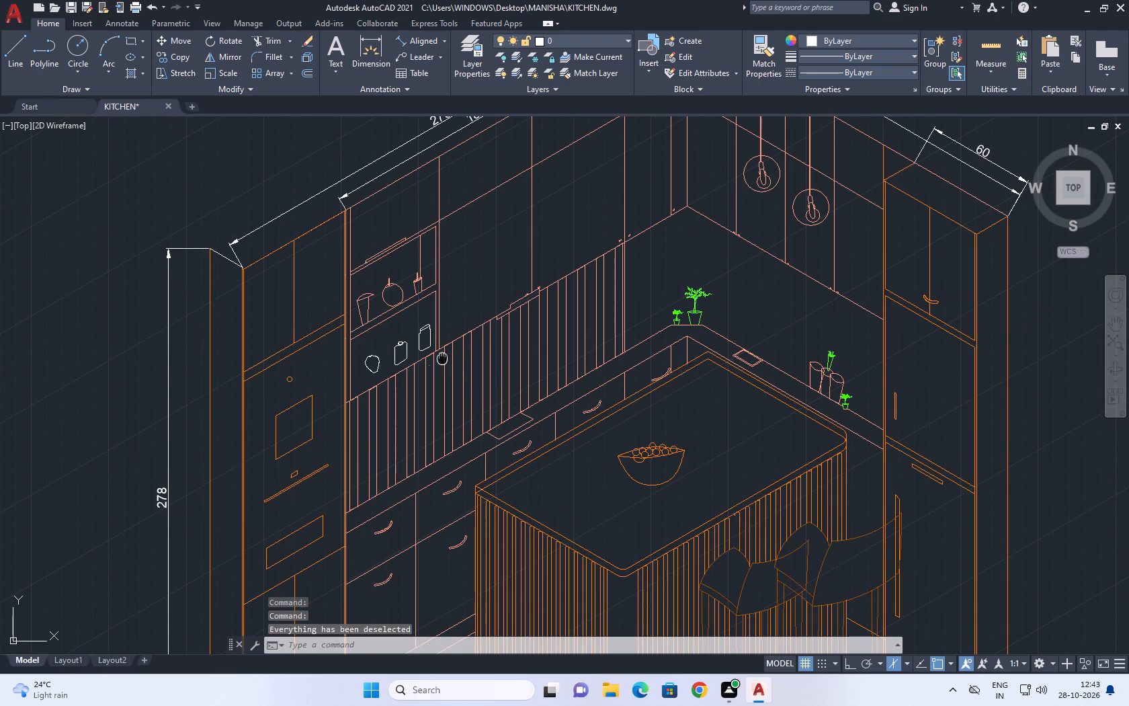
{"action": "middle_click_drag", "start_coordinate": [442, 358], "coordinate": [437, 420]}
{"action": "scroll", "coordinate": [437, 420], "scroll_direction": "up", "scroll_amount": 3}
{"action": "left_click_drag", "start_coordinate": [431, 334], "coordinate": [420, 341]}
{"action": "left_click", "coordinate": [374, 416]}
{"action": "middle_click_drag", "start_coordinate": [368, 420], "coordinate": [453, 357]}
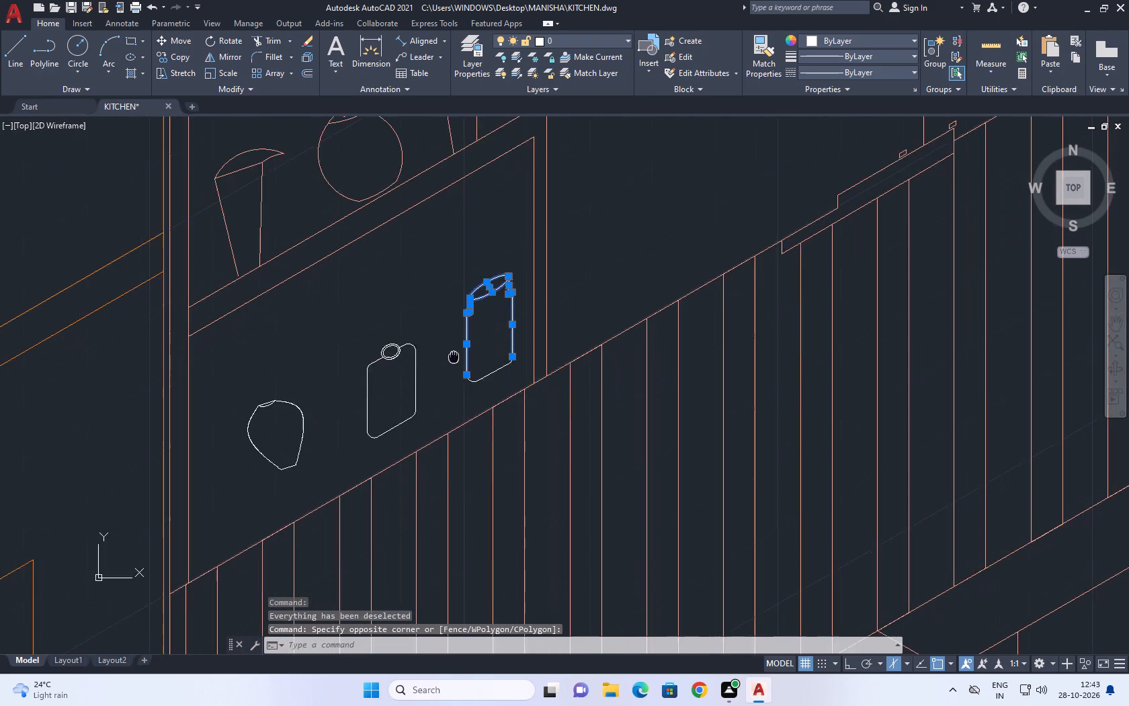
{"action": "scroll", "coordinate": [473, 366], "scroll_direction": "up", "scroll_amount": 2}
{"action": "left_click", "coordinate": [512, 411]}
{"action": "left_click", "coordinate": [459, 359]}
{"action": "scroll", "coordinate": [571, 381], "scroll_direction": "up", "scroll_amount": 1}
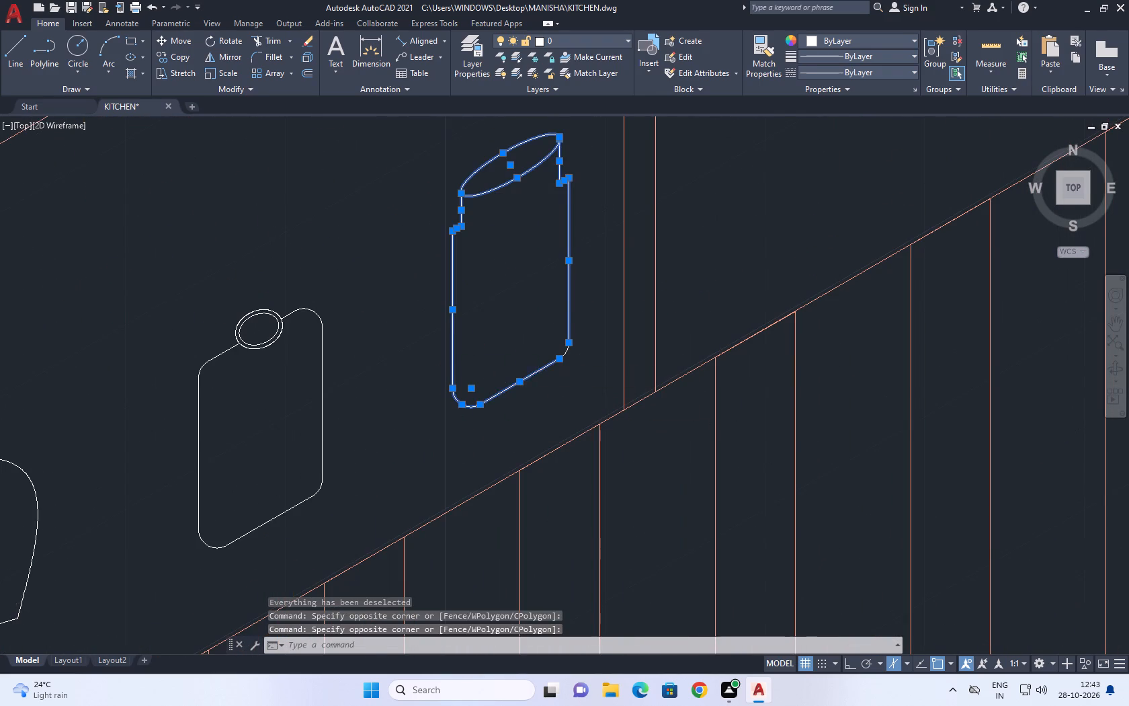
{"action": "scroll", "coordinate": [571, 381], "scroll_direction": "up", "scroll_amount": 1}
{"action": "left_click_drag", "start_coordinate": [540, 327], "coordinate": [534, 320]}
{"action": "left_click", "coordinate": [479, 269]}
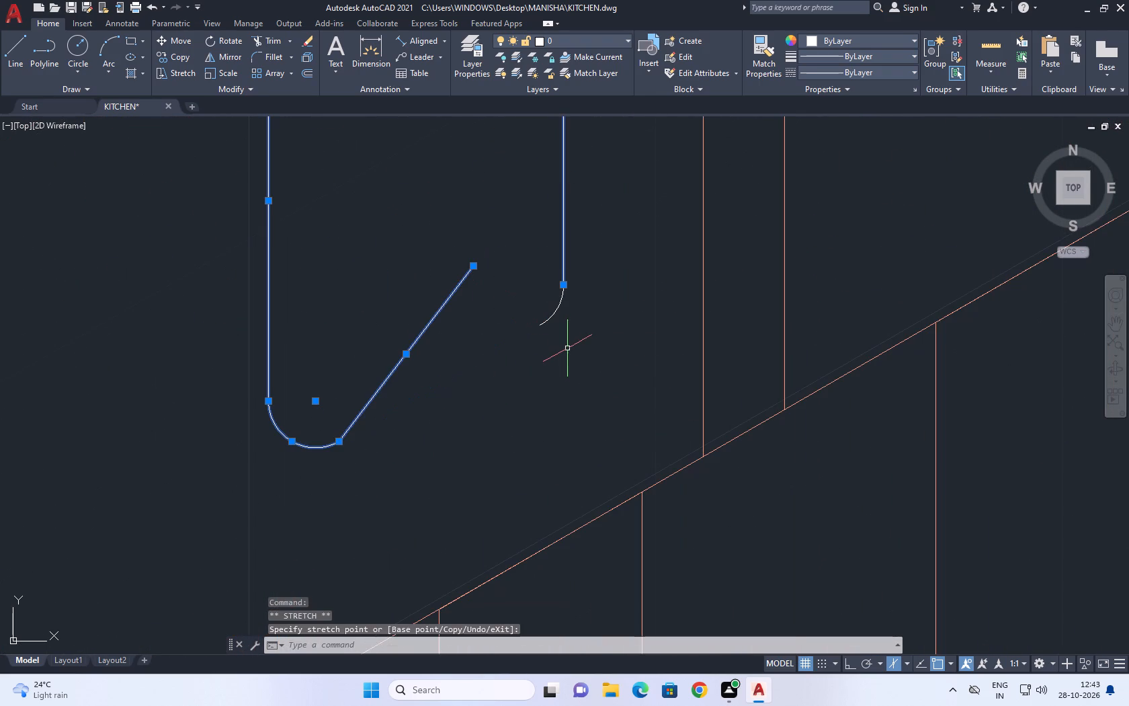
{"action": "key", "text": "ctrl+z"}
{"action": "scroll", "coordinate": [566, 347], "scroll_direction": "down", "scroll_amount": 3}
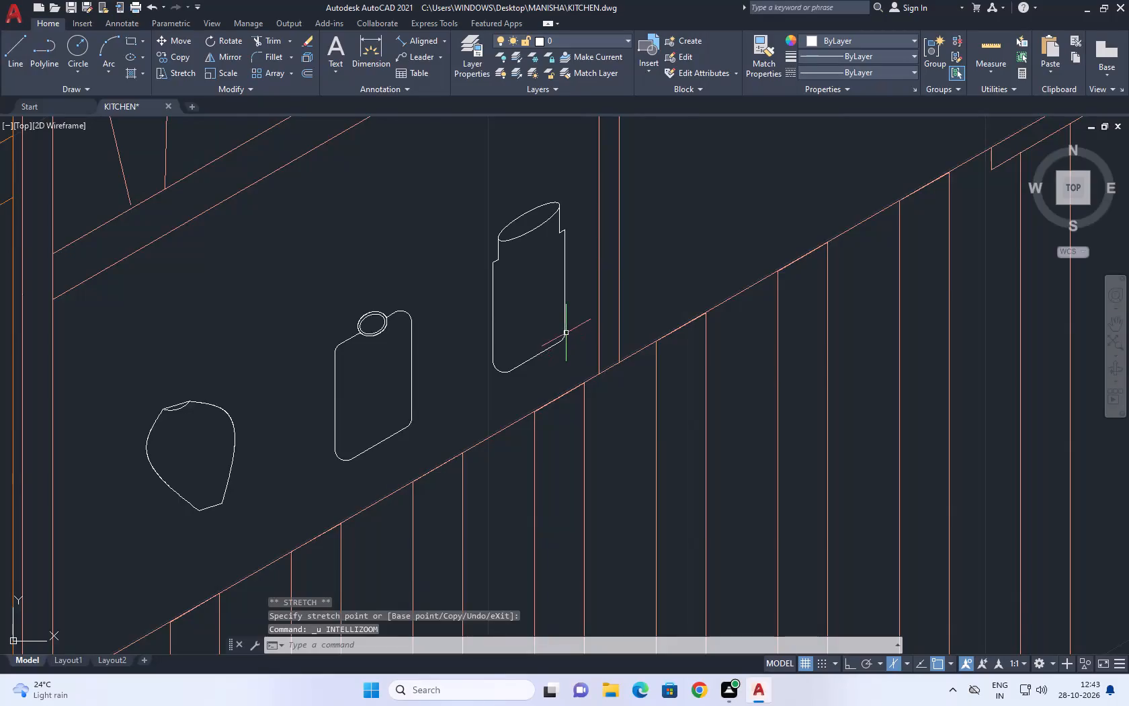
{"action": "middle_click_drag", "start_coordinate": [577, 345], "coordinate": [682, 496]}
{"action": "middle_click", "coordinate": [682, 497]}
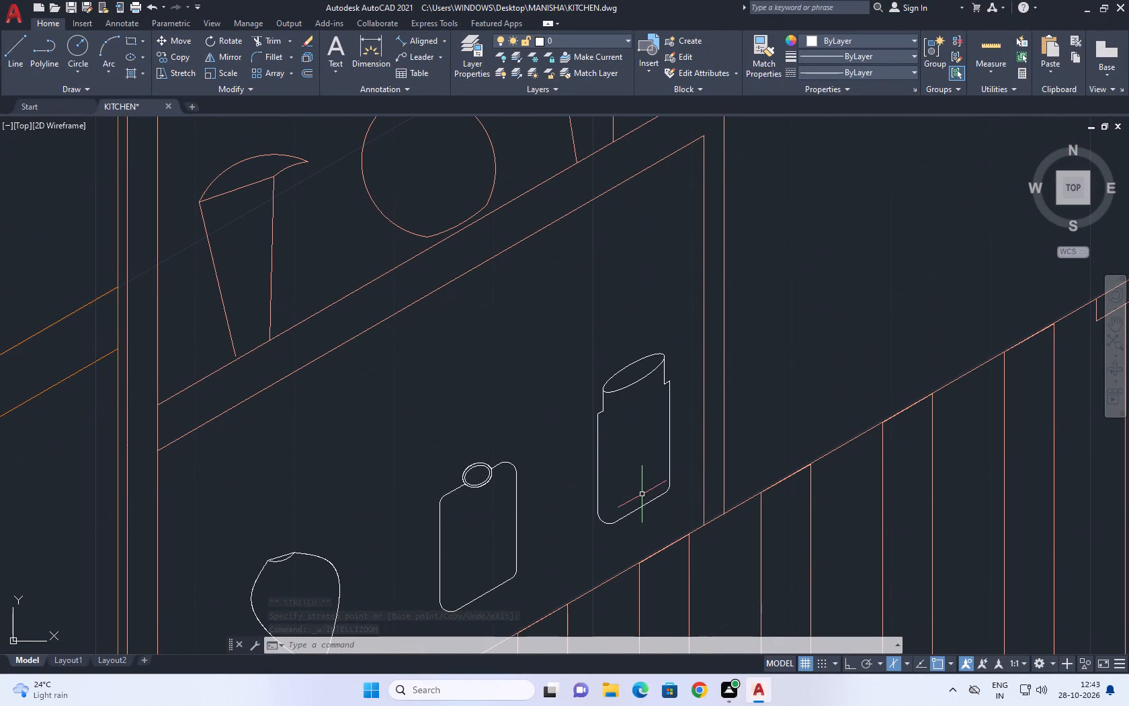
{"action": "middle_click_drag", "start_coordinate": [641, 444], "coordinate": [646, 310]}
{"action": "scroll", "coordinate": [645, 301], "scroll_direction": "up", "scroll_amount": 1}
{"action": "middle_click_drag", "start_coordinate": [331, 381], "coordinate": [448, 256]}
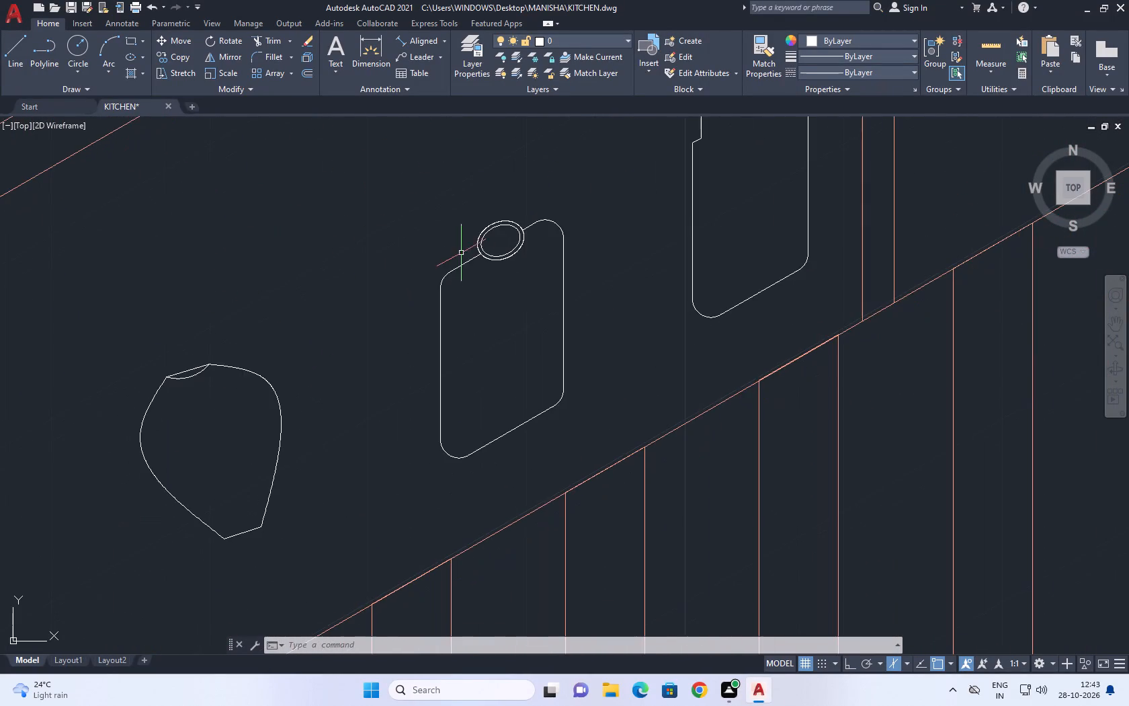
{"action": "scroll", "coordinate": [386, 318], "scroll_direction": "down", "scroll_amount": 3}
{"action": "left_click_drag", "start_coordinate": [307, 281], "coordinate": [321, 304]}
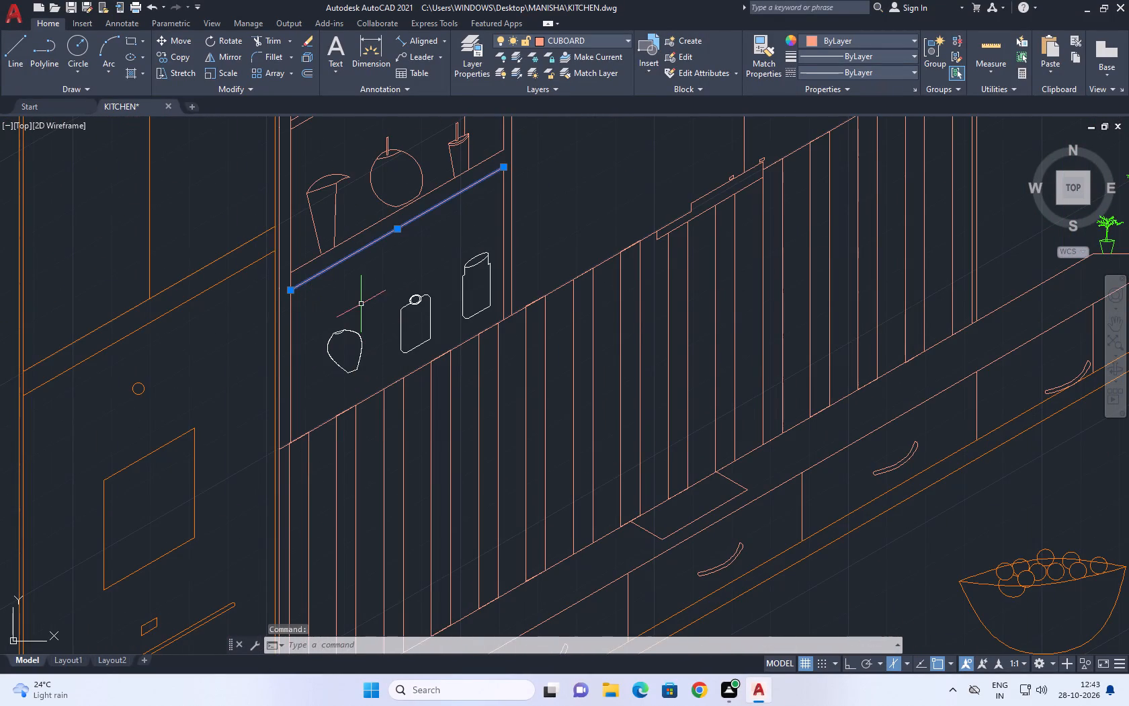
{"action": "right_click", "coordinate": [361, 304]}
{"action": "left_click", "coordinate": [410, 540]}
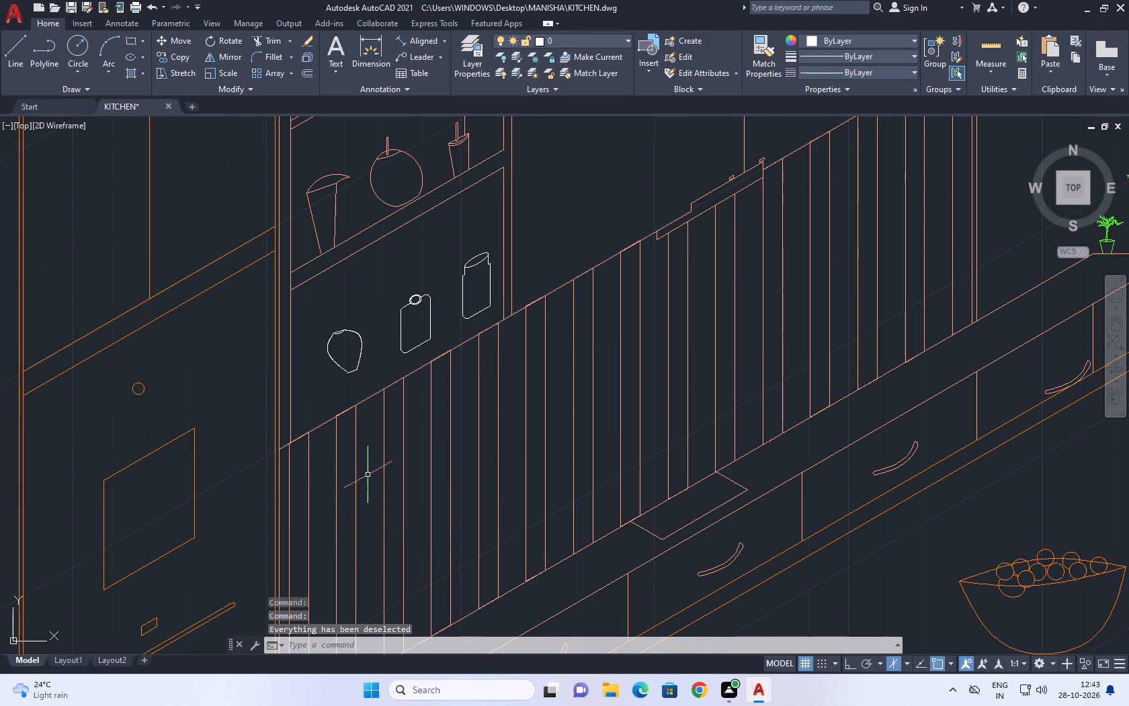
Assign all outlines of the three white containers standing below the open shelf to the CUBOARD layer and clear the selection.
{"action": "scroll", "coordinate": [338, 383], "scroll_direction": "up", "scroll_amount": 2}
{"action": "left_click", "coordinate": [298, 225]}
{"action": "left_click", "coordinate": [431, 405]}
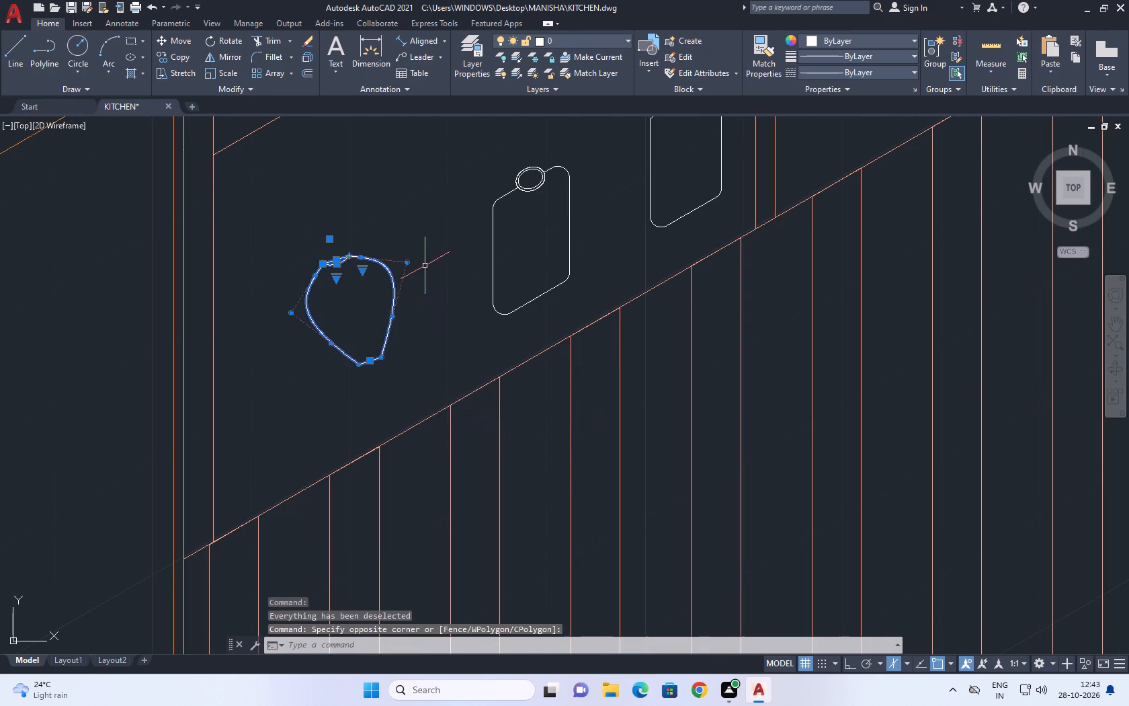
{"action": "middle_click_drag", "start_coordinate": [423, 298], "coordinate": [401, 385]}
{"action": "left_click", "coordinate": [443, 210]}
{"action": "left_click", "coordinate": [585, 430]}
{"action": "middle_click_drag", "start_coordinate": [573, 388], "coordinate": [568, 405]}
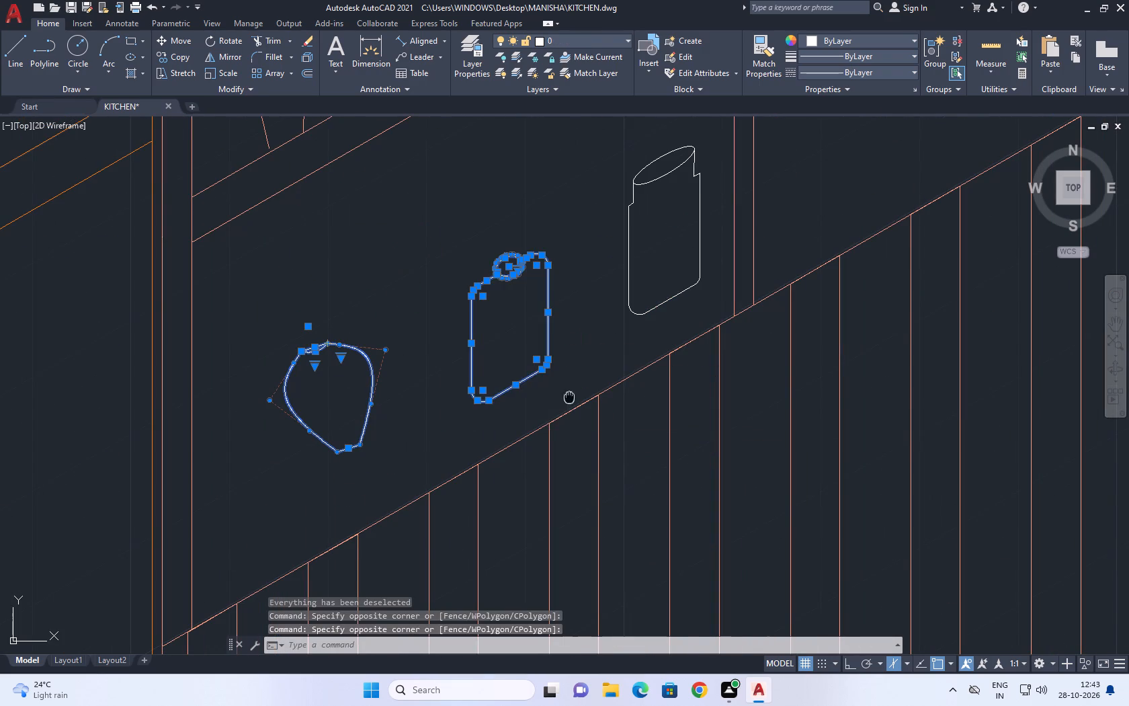
{"action": "middle_click_drag", "start_coordinate": [568, 405], "coordinate": [541, 504]}
{"action": "left_click", "coordinate": [603, 222]}
{"action": "left_click", "coordinate": [685, 453]}
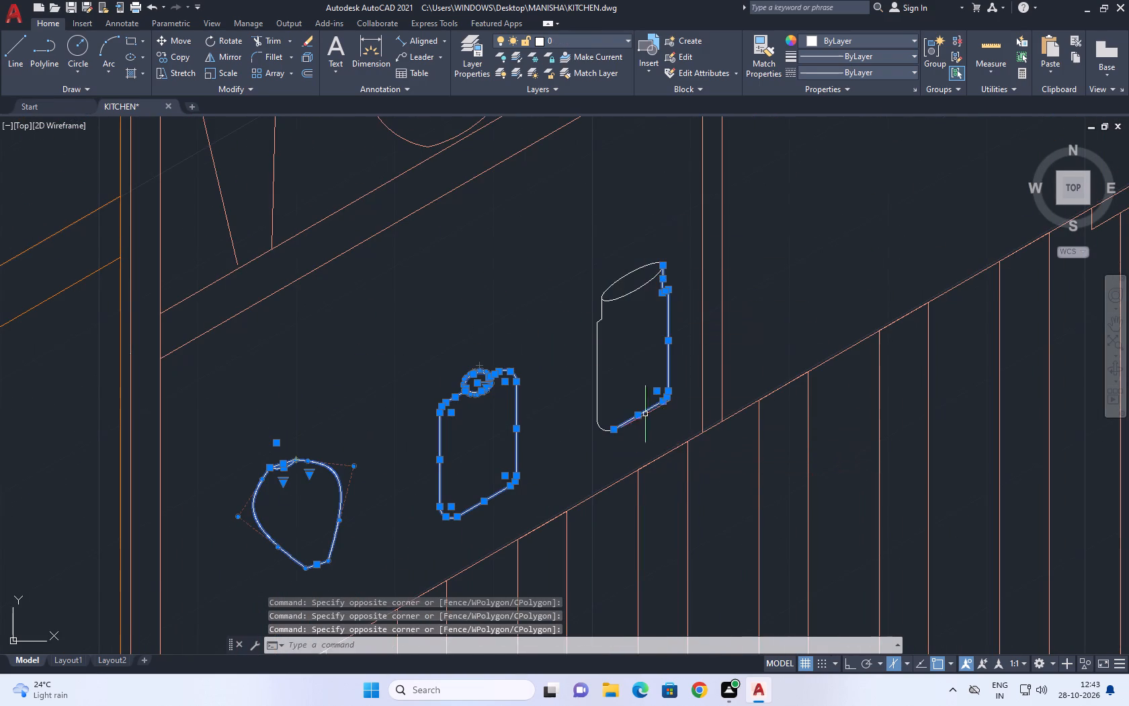
{"action": "scroll", "coordinate": [629, 436], "scroll_direction": "up", "scroll_amount": 1}
{"action": "left_click_drag", "start_coordinate": [622, 450], "coordinate": [585, 379]}
{"action": "left_click_drag", "start_coordinate": [547, 184], "coordinate": [541, 182]}
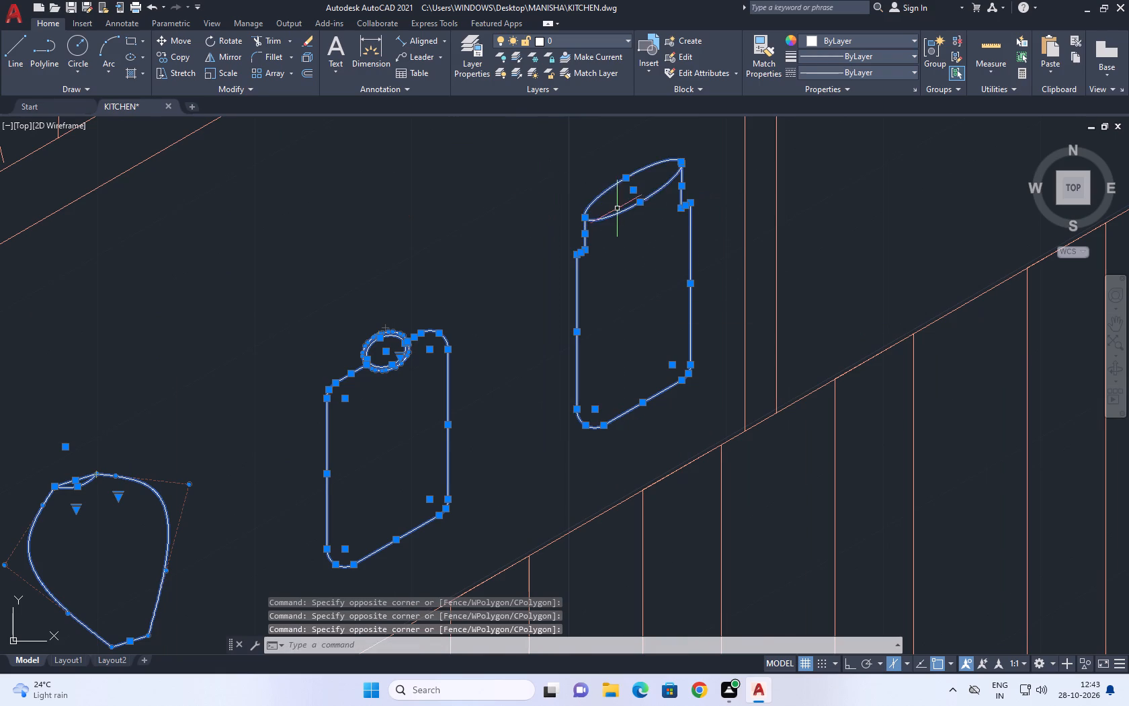
{"action": "middle_click_drag", "start_coordinate": [626, 223], "coordinate": [561, 334]}
{"action": "scroll", "coordinate": [605, 332], "scroll_direction": "up", "scroll_amount": 3}
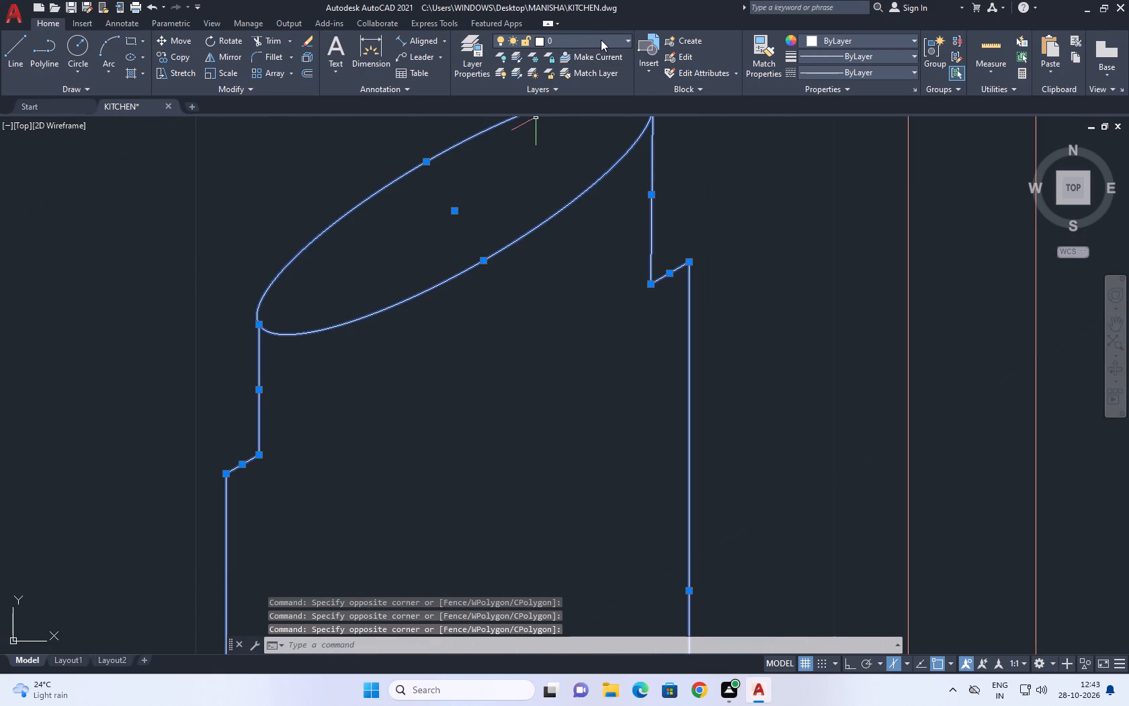
{"action": "left_click", "coordinate": [597, 38]}
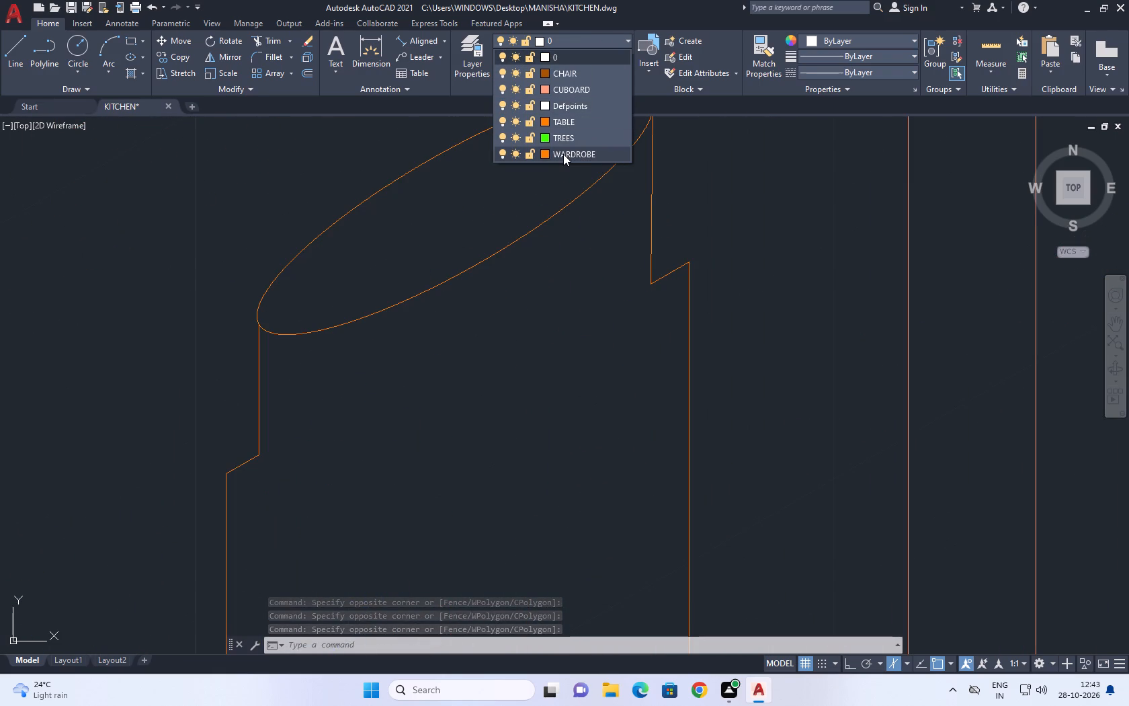
{"action": "left_click", "coordinate": [568, 89]}
{"action": "right_click", "coordinate": [575, 212]}
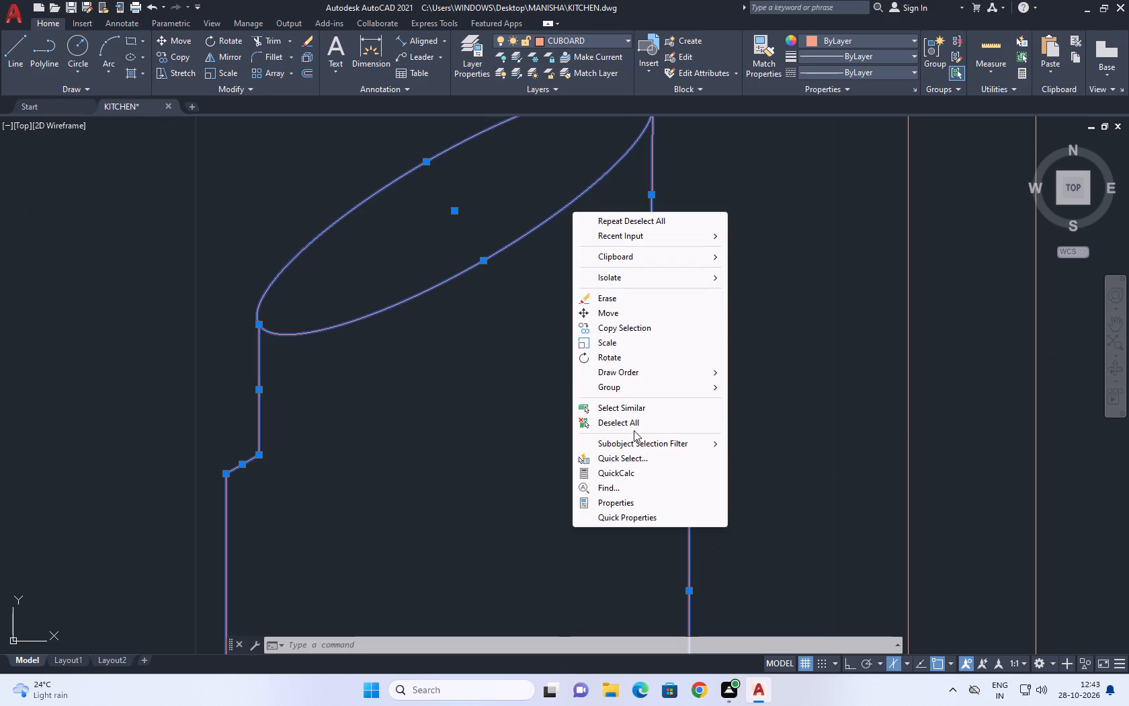
{"action": "left_click", "coordinate": [634, 430]}
{"action": "left_click", "coordinate": [632, 426]}
Examine the whole kitchen for lines left on the wrong layer and check the line along the tall cabinet's top back edge.
{"action": "scroll", "coordinate": [630, 424], "scroll_direction": "down", "scroll_amount": 4}
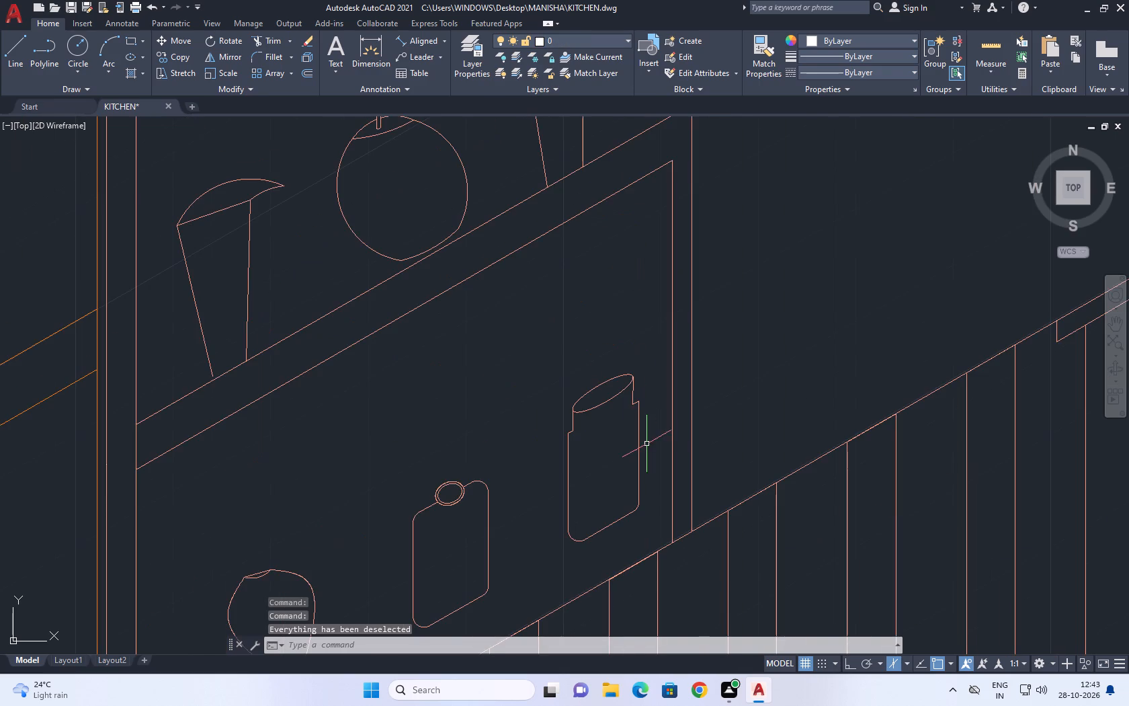
{"action": "scroll", "coordinate": [647, 444], "scroll_direction": "down", "scroll_amount": 3}
{"action": "middle_click_drag", "start_coordinate": [708, 450], "coordinate": [638, 463]}
{"action": "scroll", "coordinate": [817, 489], "scroll_direction": "down", "scroll_amount": 2}
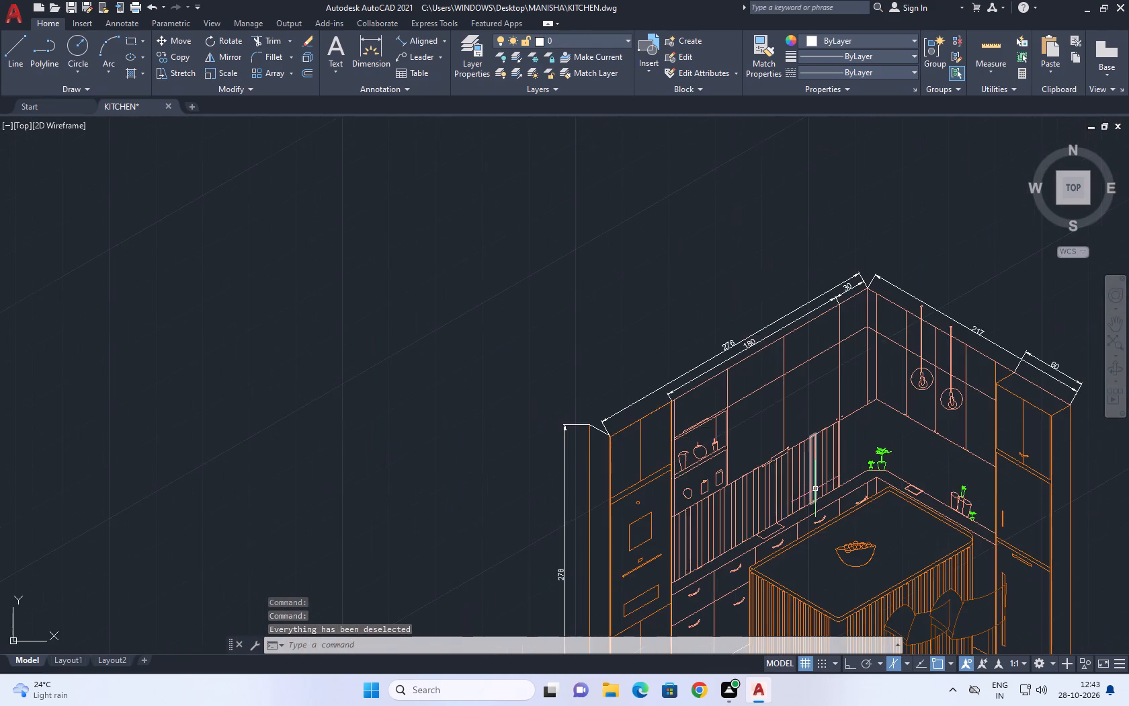
{"action": "middle_click_drag", "start_coordinate": [847, 520], "coordinate": [536, 239]}
{"action": "scroll", "coordinate": [536, 239], "scroll_direction": "down", "scroll_amount": 1}
{"action": "middle_click_drag", "start_coordinate": [443, 306], "coordinate": [431, 447]}
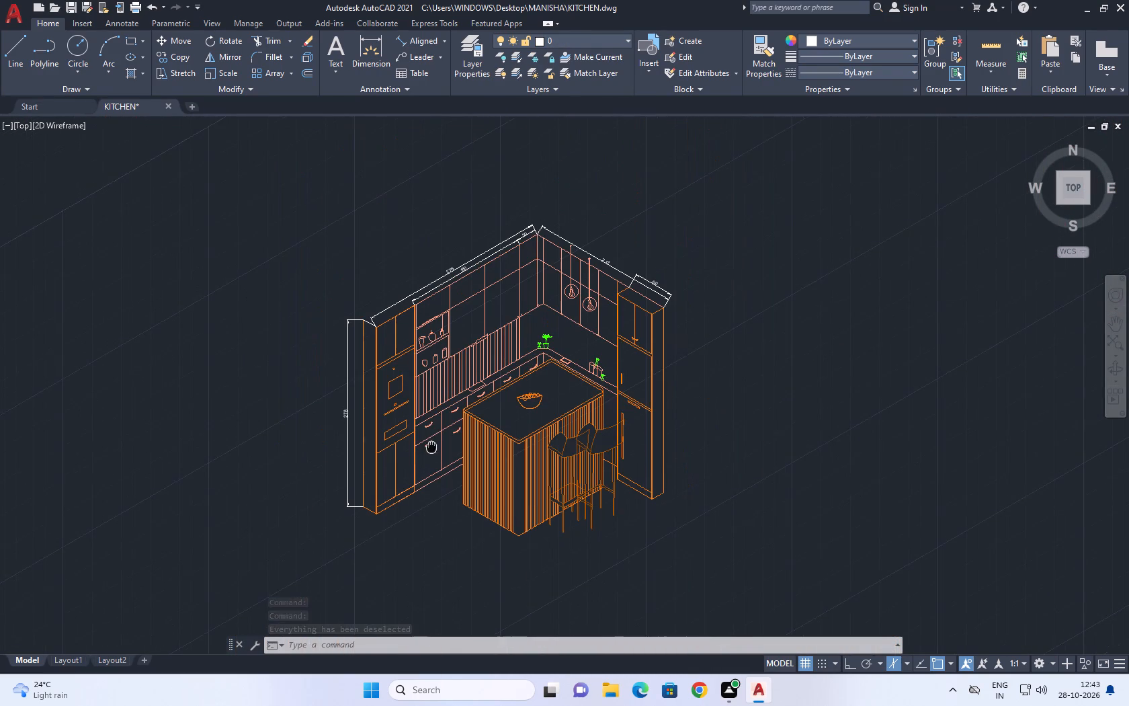
{"action": "scroll", "coordinate": [627, 286], "scroll_direction": "up", "scroll_amount": 4}
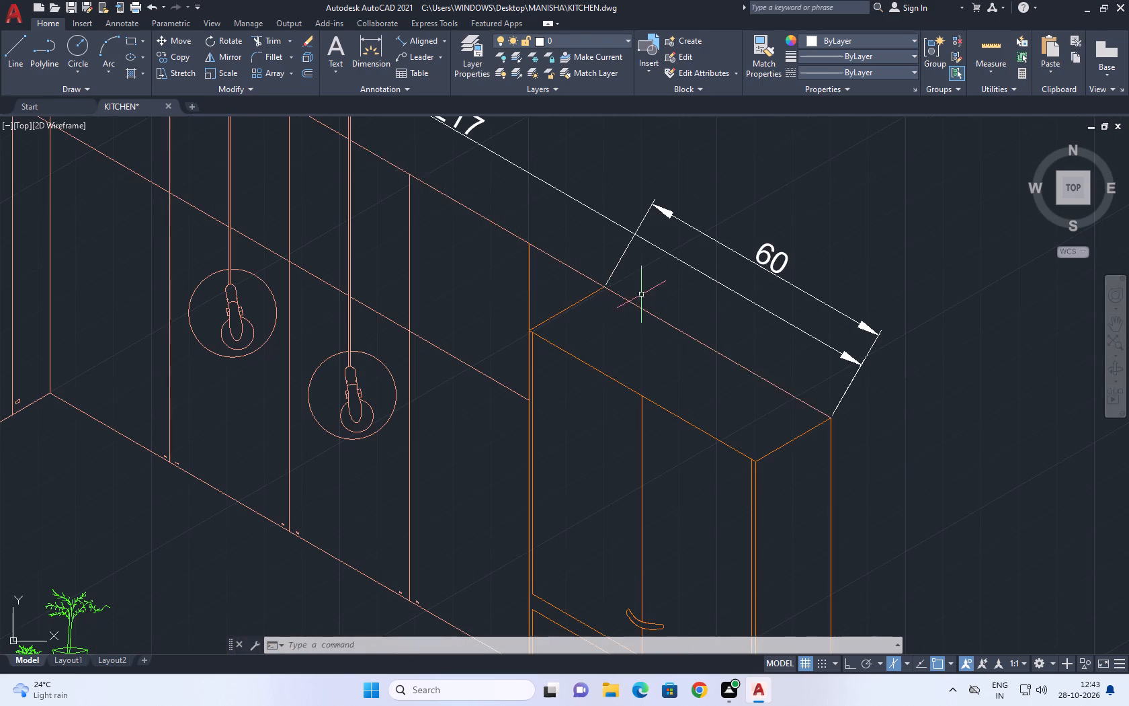
{"action": "left_click", "coordinate": [636, 304]}
{"action": "right_click", "coordinate": [706, 324]}
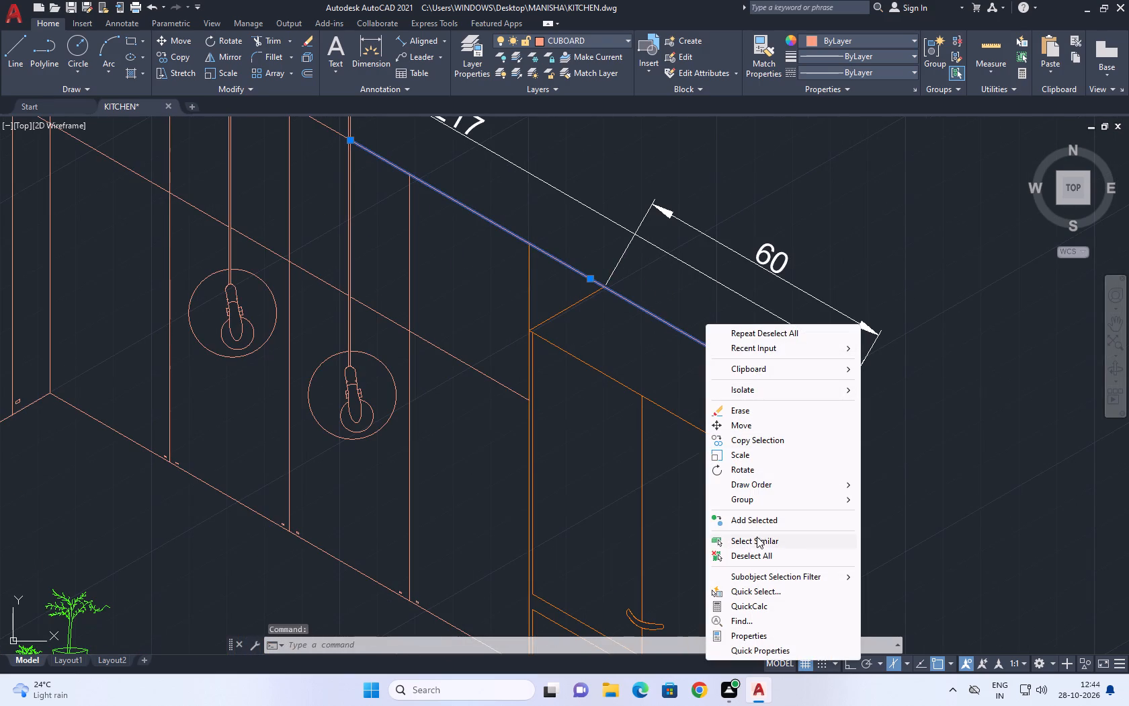
{"action": "left_click", "coordinate": [758, 551]}
Draw a line along the tall cabinet's top back edge, from its outer corner to the corner beside the wall cupboards.
{"action": "middle_click_drag", "start_coordinate": [545, 256], "coordinate": [394, 223]}
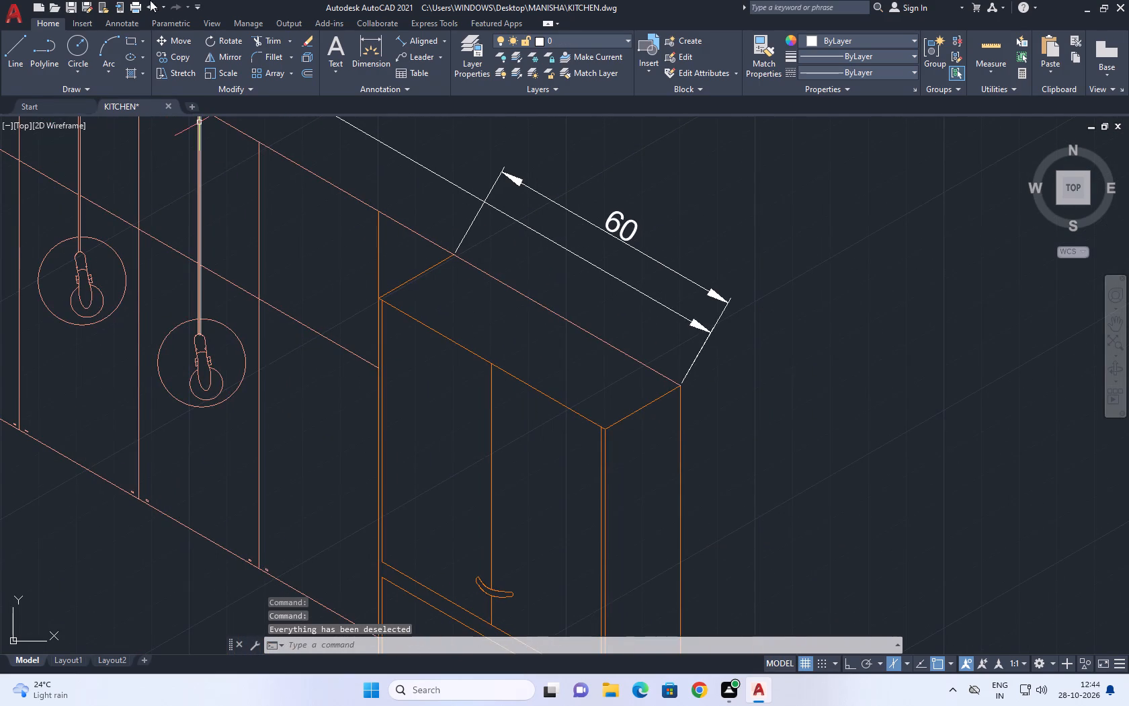
{"action": "left_click", "coordinate": [8, 42]}
{"action": "scroll", "coordinate": [709, 354], "scroll_direction": "up", "scroll_amount": 2}
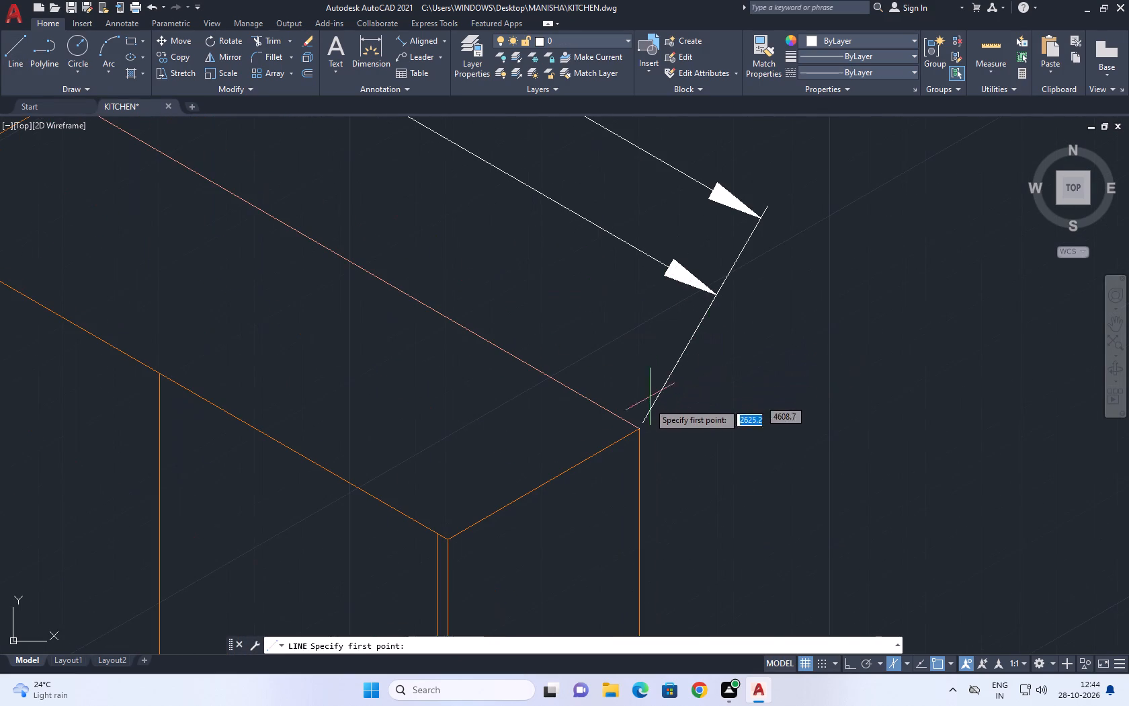
{"action": "left_click", "coordinate": [638, 428]}
{"action": "scroll", "coordinate": [346, 209], "scroll_direction": "down", "scroll_amount": 3}
{"action": "middle_click_drag", "start_coordinate": [240, 194], "coordinate": [351, 271]}
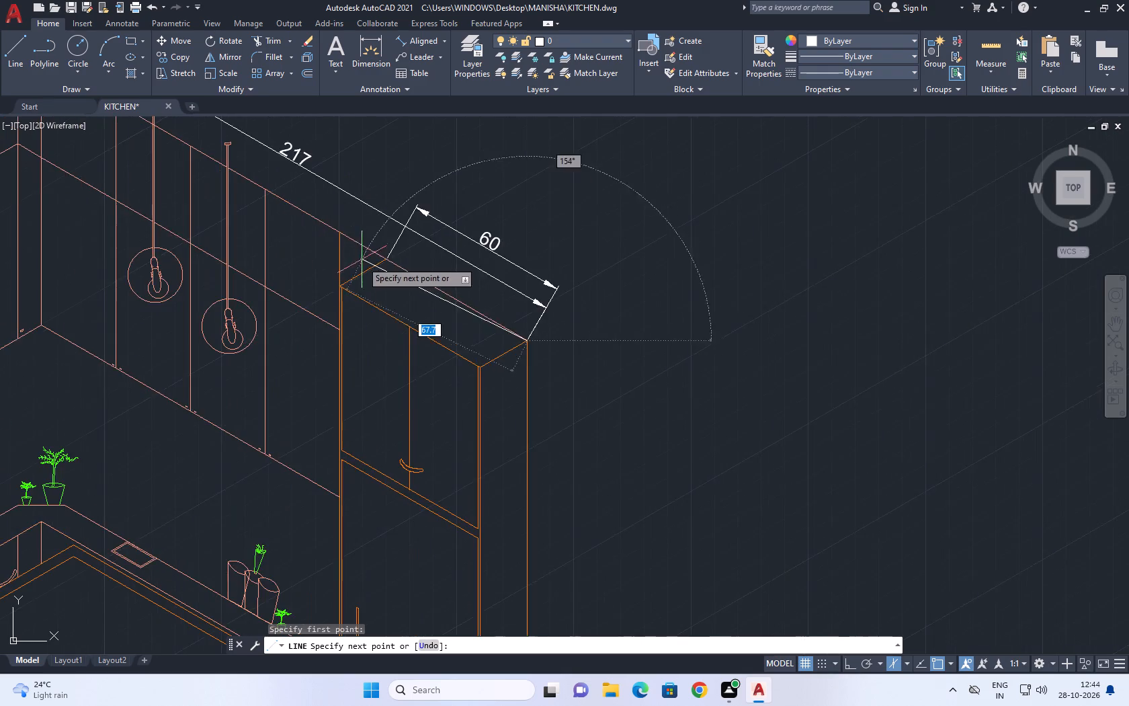
{"action": "scroll", "coordinate": [378, 246], "scroll_direction": "up", "scroll_amount": 2}
{"action": "left_click", "coordinate": [394, 279]}
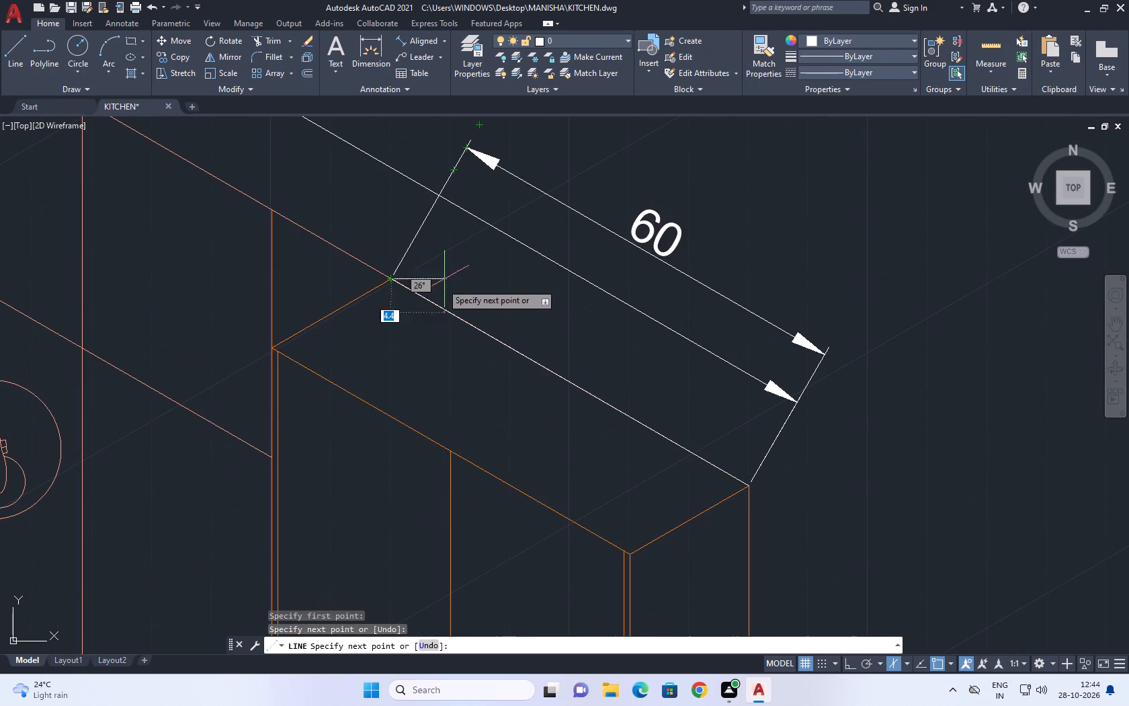
{"action": "right_click", "coordinate": [462, 257]}
{"action": "left_click", "coordinate": [511, 292]}
{"action": "left_click_drag", "start_coordinate": [354, 233], "coordinate": [339, 239]}
{"action": "left_click_drag", "start_coordinate": [335, 243], "coordinate": [336, 258]}
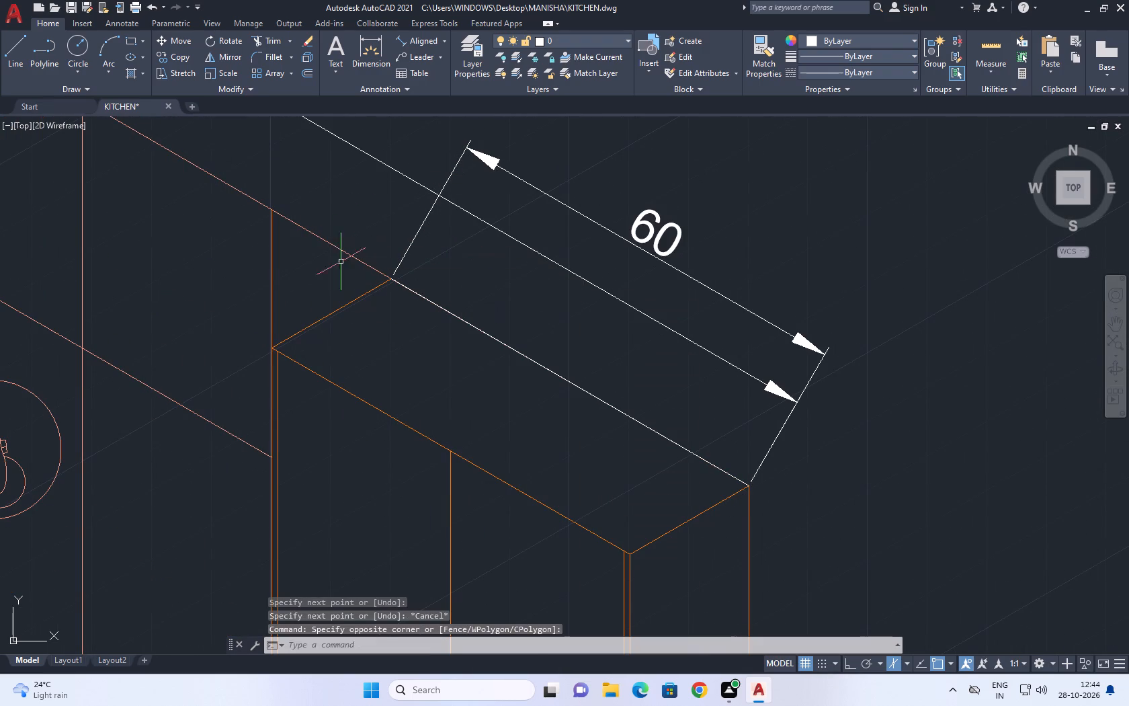
Shorten the wall cupboards' top edge line so it ends at the tall cabinet's near back corner instead of its outer corner.
{"action": "scroll", "coordinate": [970, 130], "scroll_direction": "up", "scroll_amount": 1}
{"action": "scroll", "coordinate": [312, 368], "scroll_direction": "down", "scroll_amount": 1}
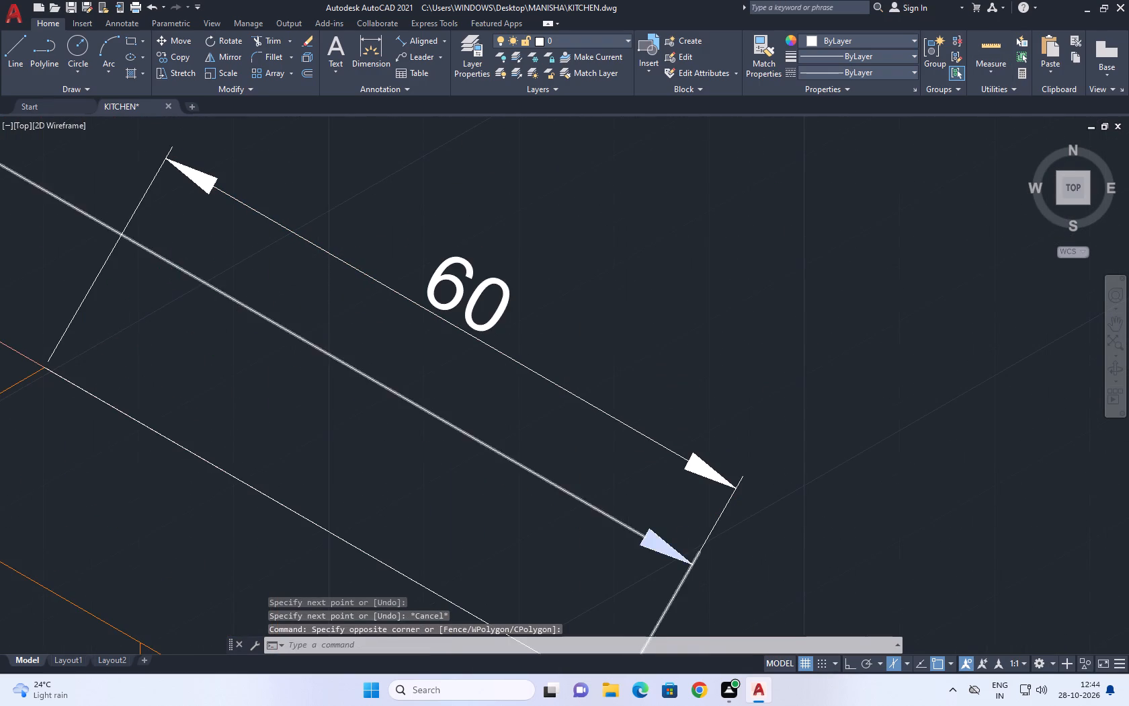
{"action": "scroll", "coordinate": [312, 368], "scroll_direction": "down", "scroll_amount": 2}
{"action": "middle_click_drag", "start_coordinate": [169, 379], "coordinate": [411, 413]}
{"action": "scroll", "coordinate": [464, 399], "scroll_direction": "up", "scroll_amount": 2}
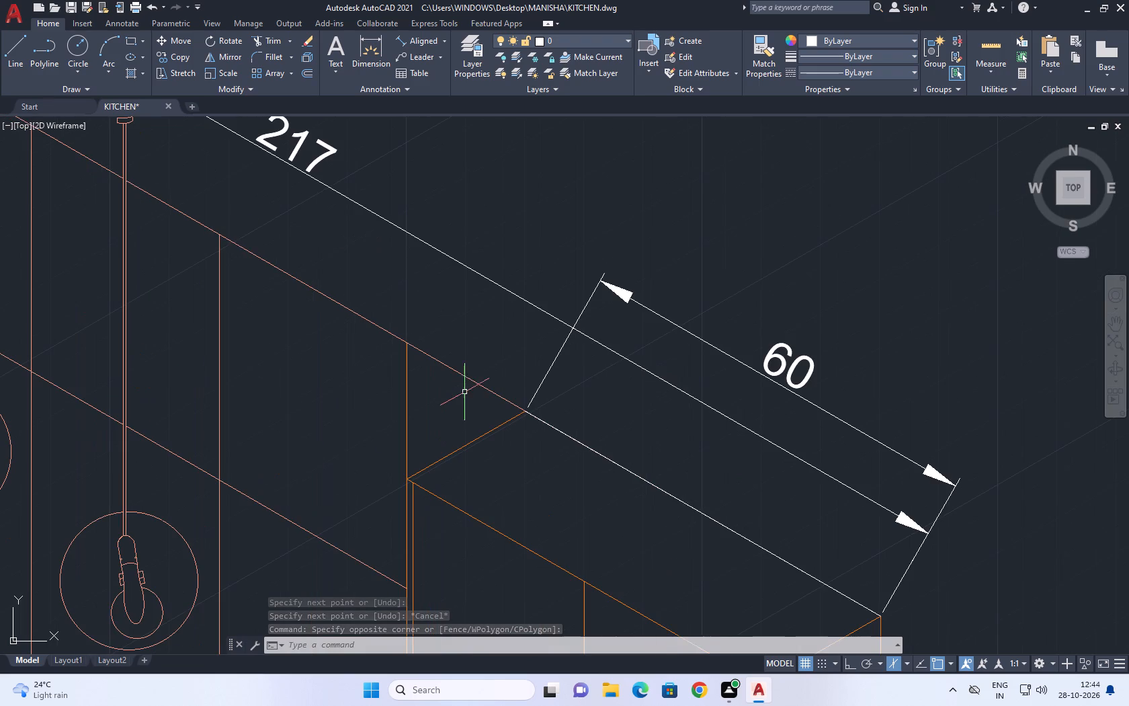
{"action": "left_click", "coordinate": [470, 378]}
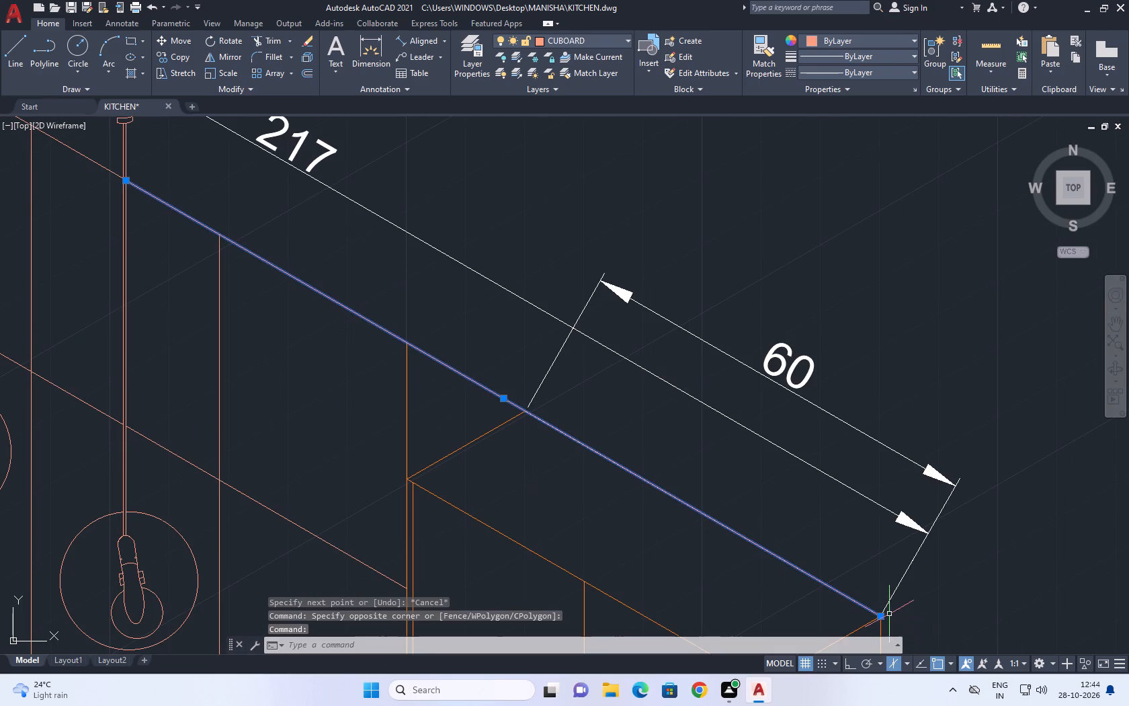
{"action": "left_click", "coordinate": [881, 617]}
{"action": "left_click", "coordinate": [521, 413]}
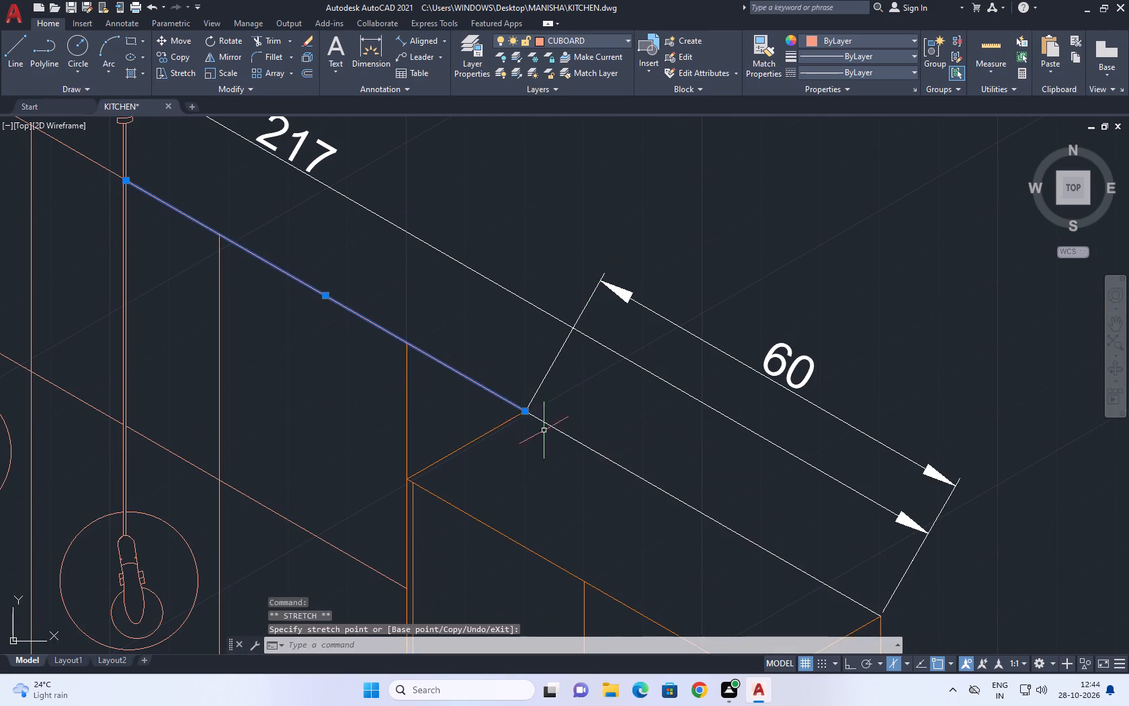
Clear the selection, assign the line along the tall cabinet's top back edge to the WARDROBE layer, and deselect it.
{"action": "middle_click_drag", "start_coordinate": [615, 450], "coordinate": [437, 434]}
{"action": "right_click", "coordinate": [600, 237]}
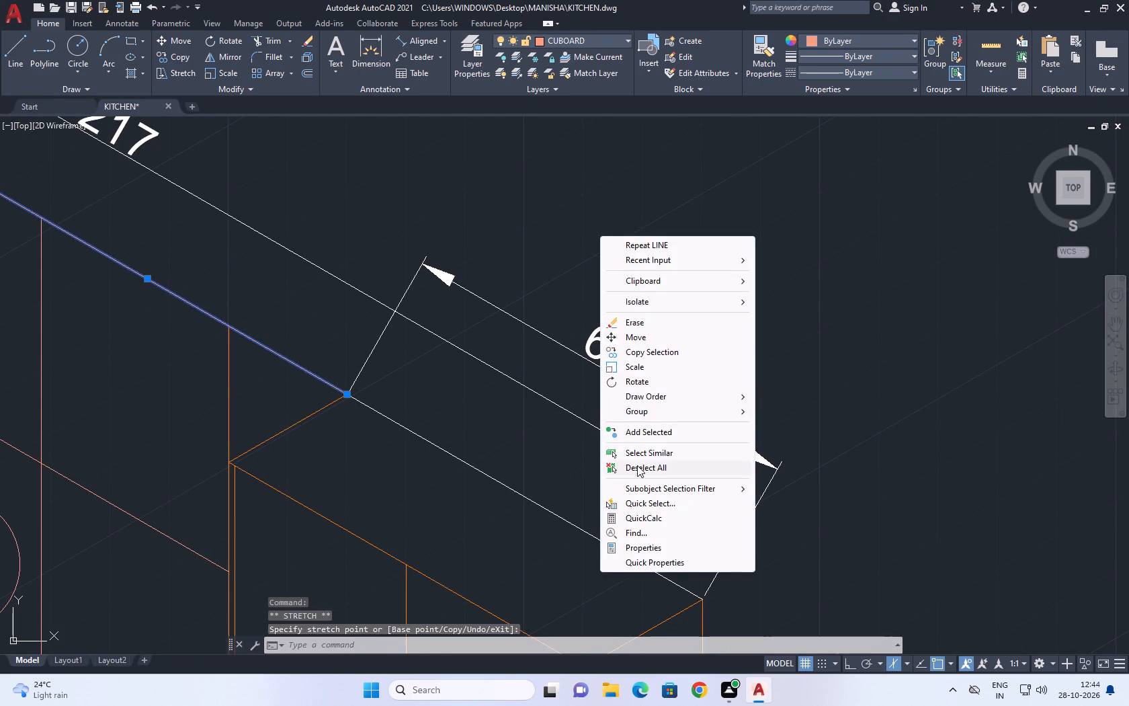
{"action": "left_click", "coordinate": [637, 465]}
{"action": "left_click_drag", "start_coordinate": [560, 494], "coordinate": [552, 503]}
{"action": "left_click", "coordinate": [505, 520]}
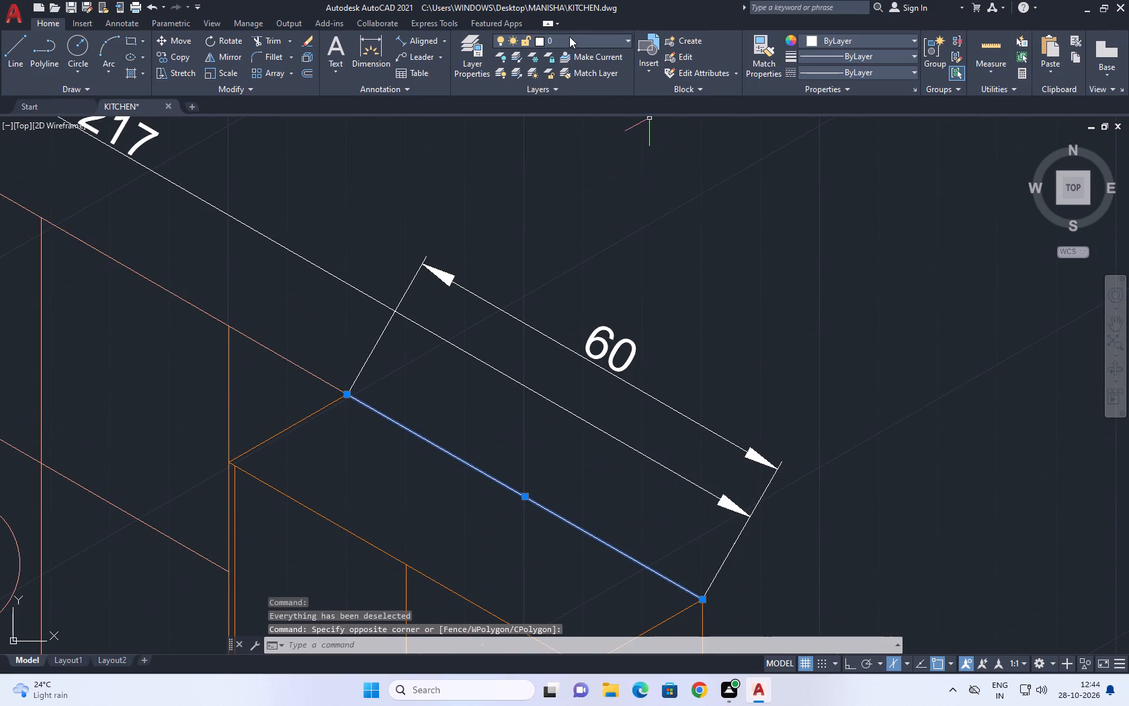
{"action": "left_click", "coordinate": [570, 36]}
{"action": "left_click", "coordinate": [595, 157]}
{"action": "right_click", "coordinate": [594, 223]}
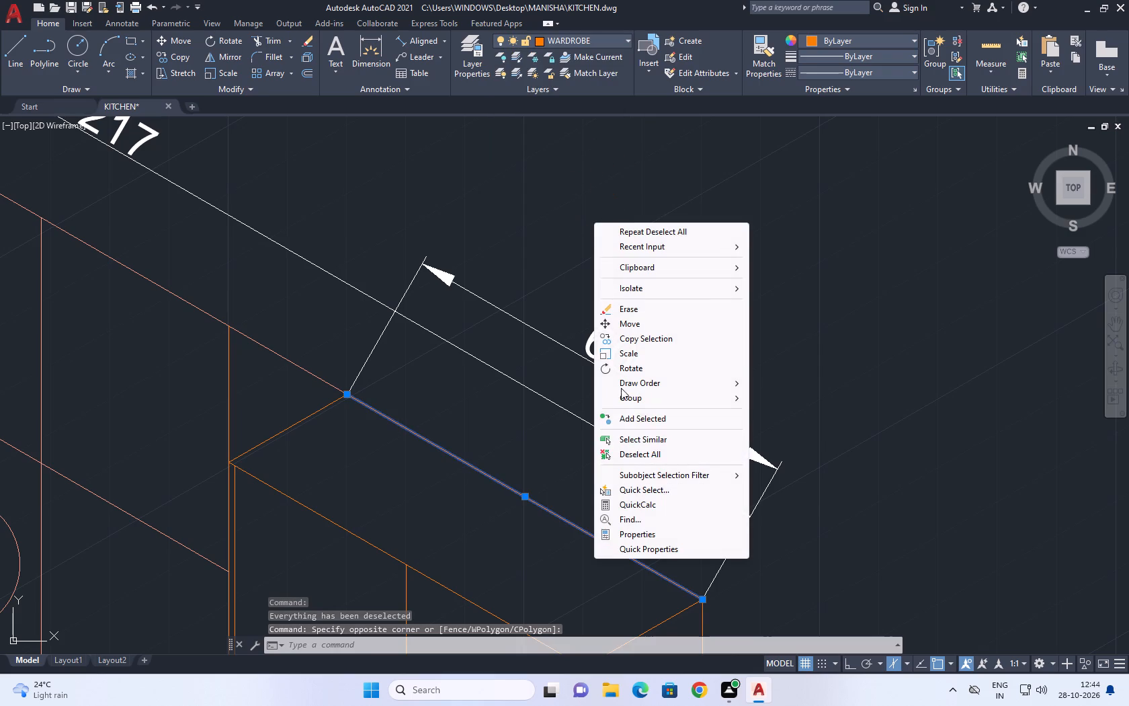
{"action": "left_click", "coordinate": [650, 453]}
{"action": "scroll", "coordinate": [628, 410], "scroll_direction": "down", "scroll_amount": 2}
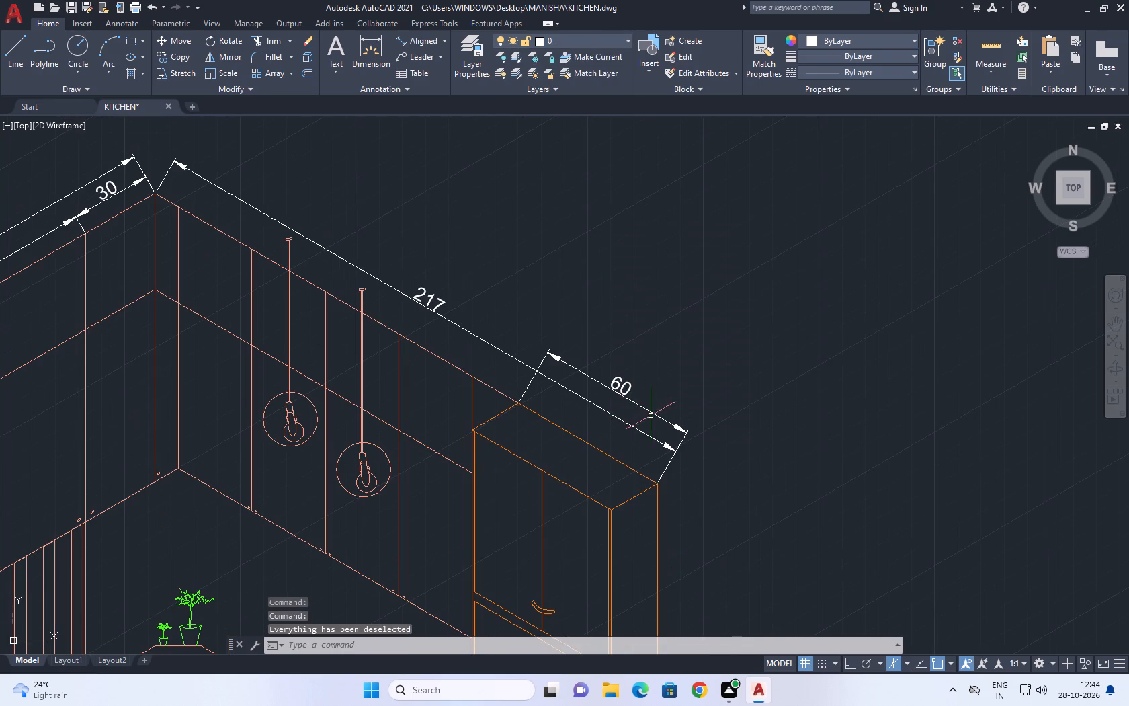
Examine the island, counters, wall cupboards and tall cabinets for lines still on the wrong layer.
{"action": "middle_click_drag", "start_coordinate": [653, 417], "coordinate": [675, 303]}
{"action": "middle_click_drag", "start_coordinate": [477, 487], "coordinate": [618, 246]}
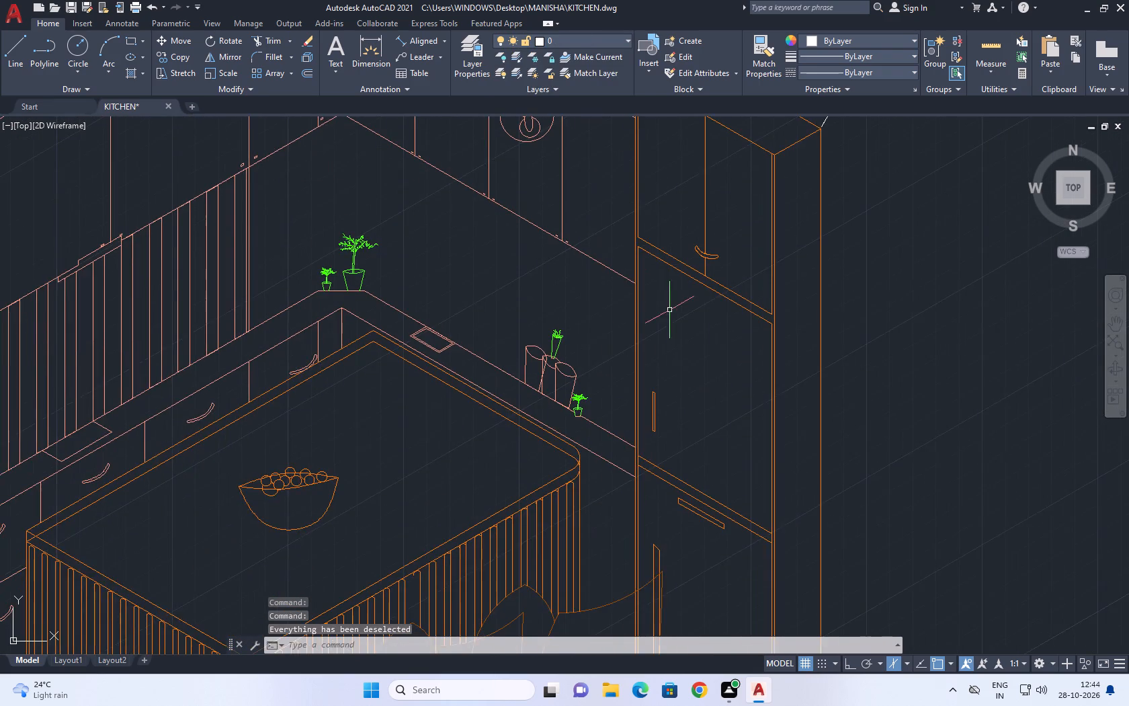
{"action": "scroll", "coordinate": [668, 311], "scroll_direction": "down", "scroll_amount": 4}
{"action": "middle_click", "coordinate": [699, 317]}
{"action": "scroll", "coordinate": [581, 288], "scroll_direction": "up", "scroll_amount": 3}
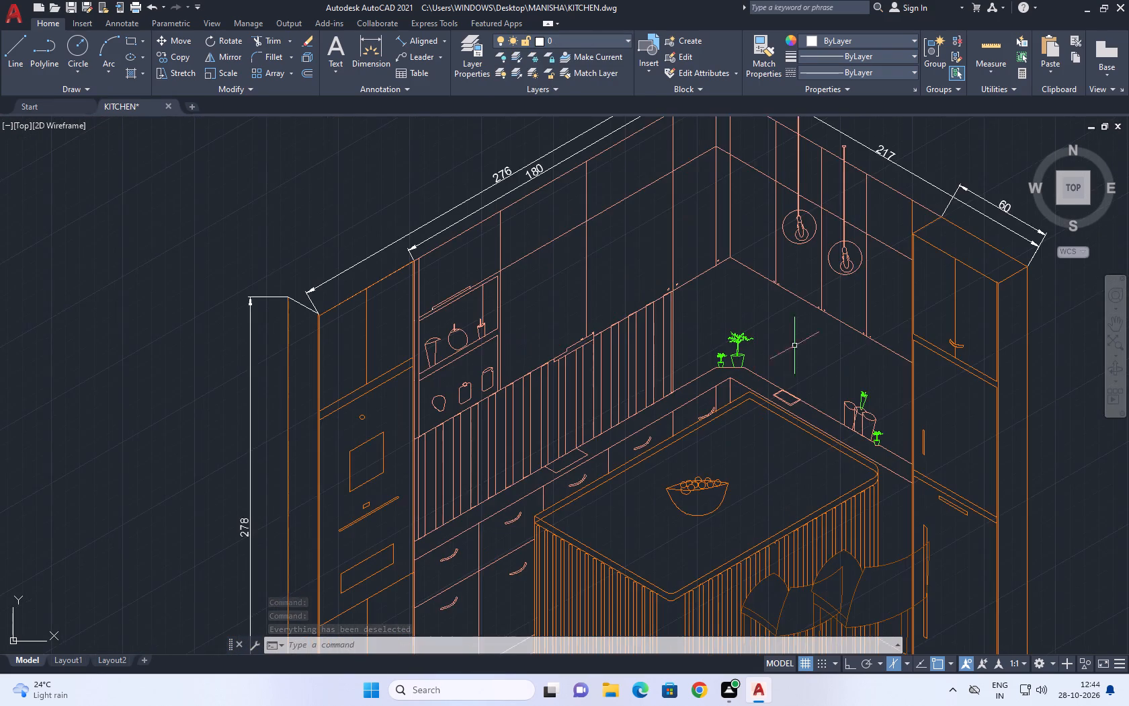
{"action": "middle_click_drag", "start_coordinate": [866, 354], "coordinate": [573, 368]}
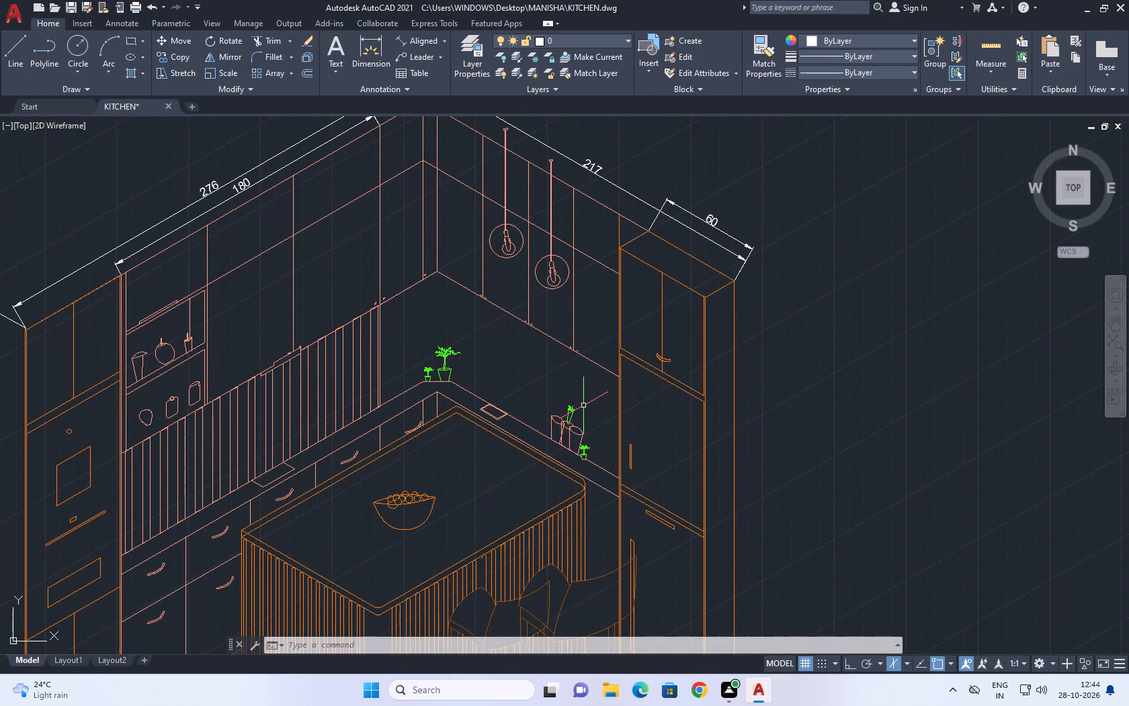
{"action": "middle_click_drag", "start_coordinate": [384, 290], "coordinate": [445, 402]}
{"action": "middle_click_drag", "start_coordinate": [624, 250], "coordinate": [613, 274]}
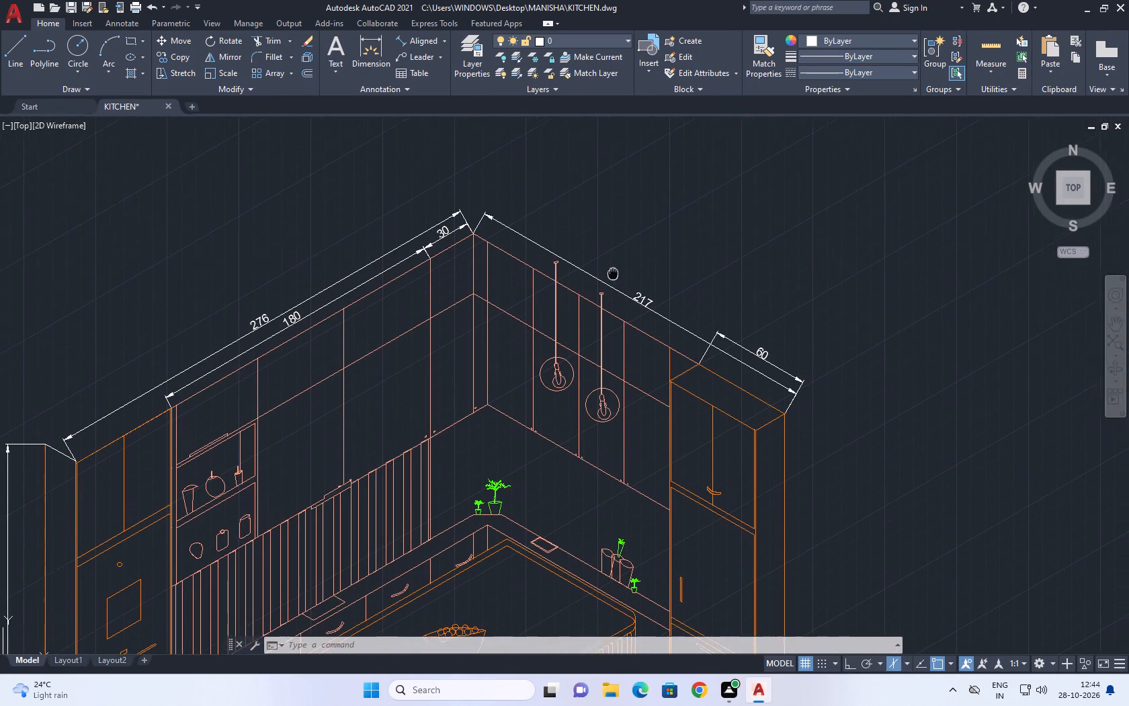
Move the tall cabinet's 60 dimension line closer to its top back edge, inside the 217 dimension, and clear the selection.
{"action": "scroll", "coordinate": [605, 327], "scroll_direction": "up", "scroll_amount": 2}
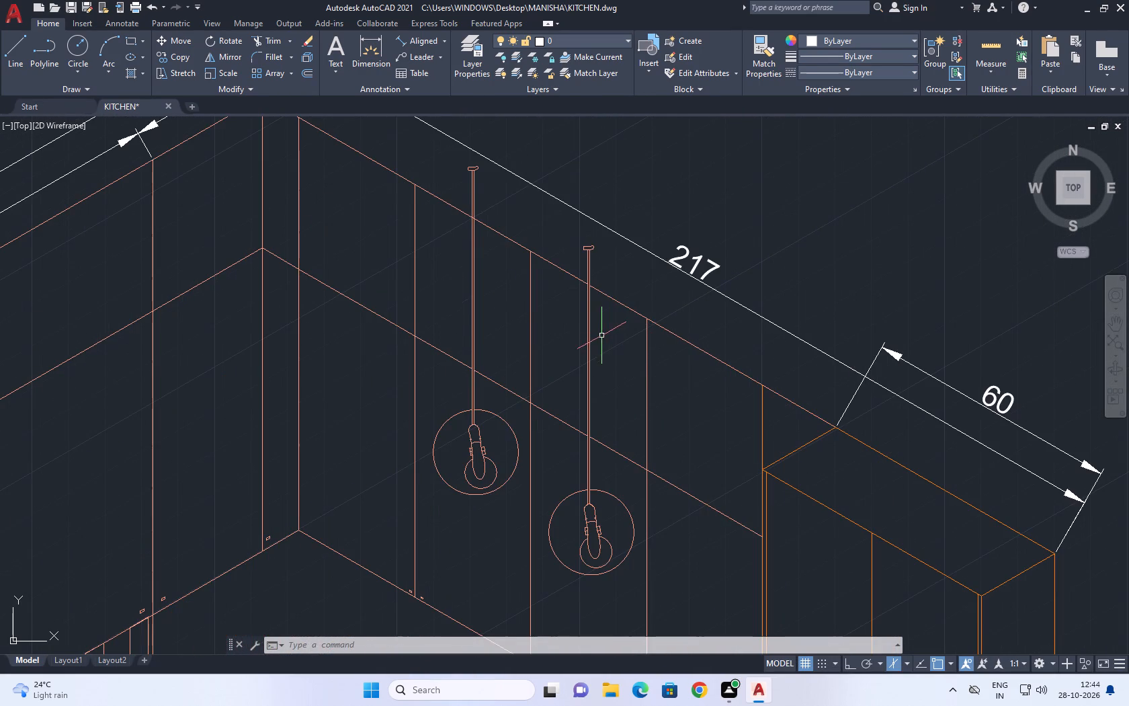
{"action": "middle_click_drag", "start_coordinate": [606, 304], "coordinate": [554, 364]}
{"action": "left_click", "coordinate": [669, 346]}
{"action": "left_click", "coordinate": [608, 308]}
{"action": "middle_click_drag", "start_coordinate": [630, 334], "coordinate": [491, 316]}
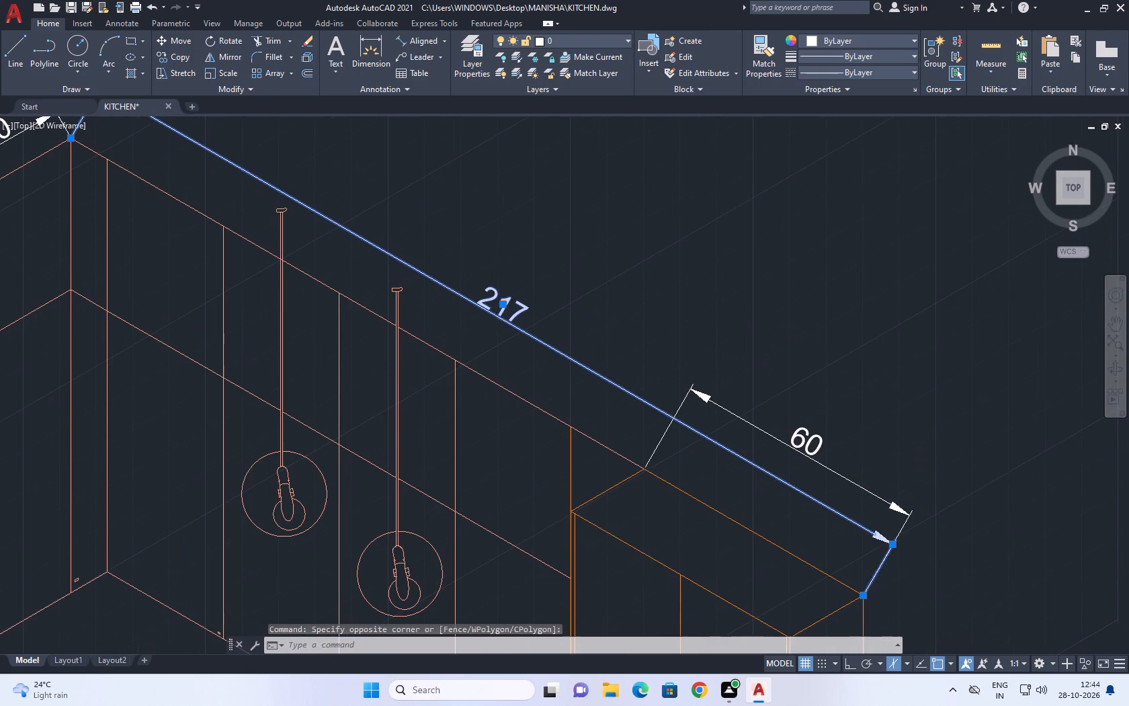
{"action": "left_click_drag", "start_coordinate": [750, 423], "coordinate": [746, 407]}
{"action": "left_click", "coordinate": [695, 373]}
{"action": "left_click", "coordinate": [689, 400]}
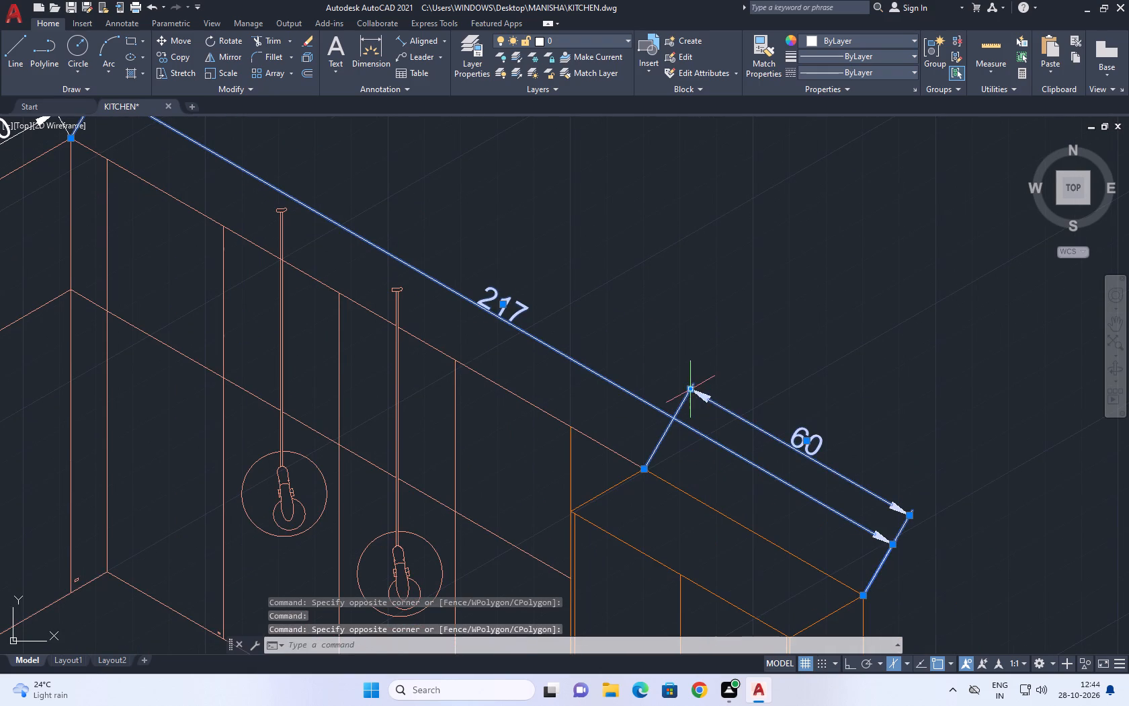
{"action": "left_click", "coordinate": [689, 389]}
{"action": "left_click", "coordinate": [660, 437]}
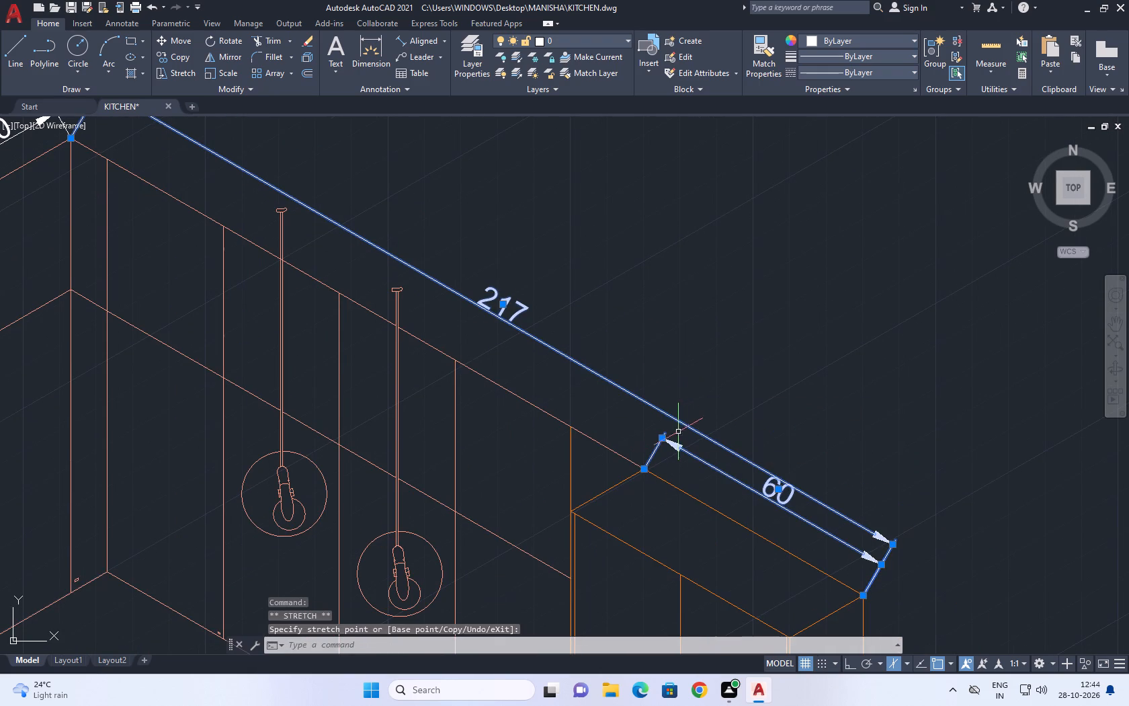
{"action": "scroll", "coordinate": [687, 452], "scroll_direction": "up", "scroll_amount": 1}
{"action": "left_click", "coordinate": [642, 429]}
{"action": "left_click", "coordinate": [632, 443]}
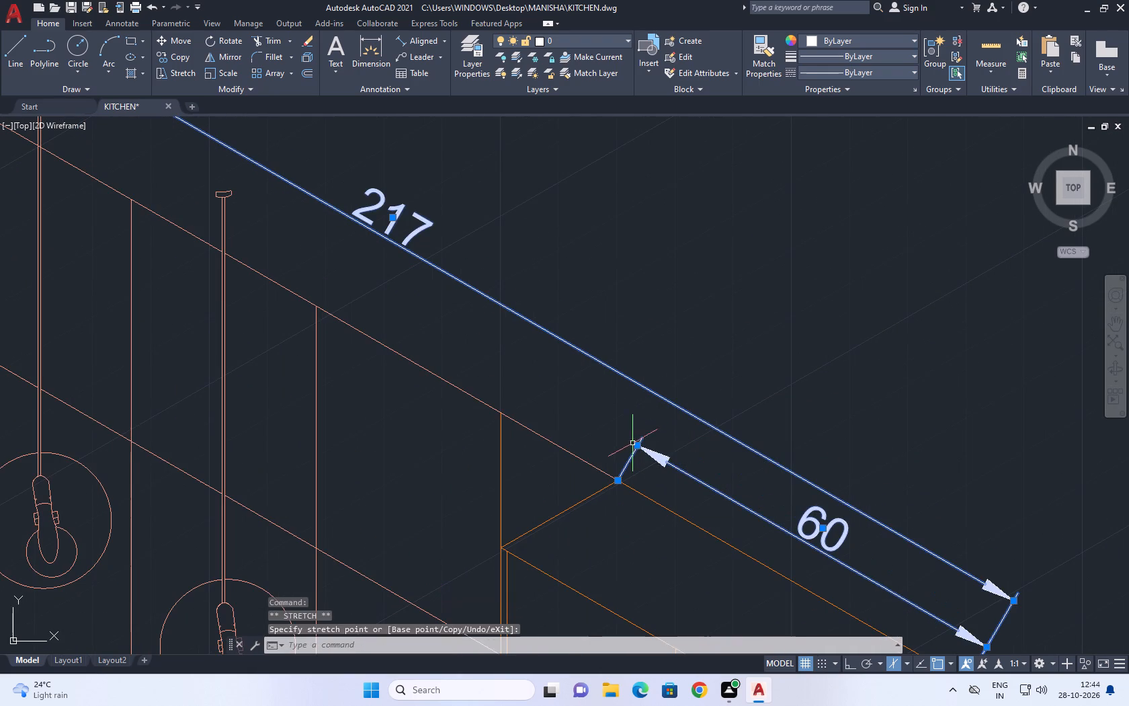
{"action": "scroll", "coordinate": [708, 434], "scroll_direction": "down", "scroll_amount": 1}
{"action": "middle_click_drag", "start_coordinate": [638, 364], "coordinate": [673, 461]}
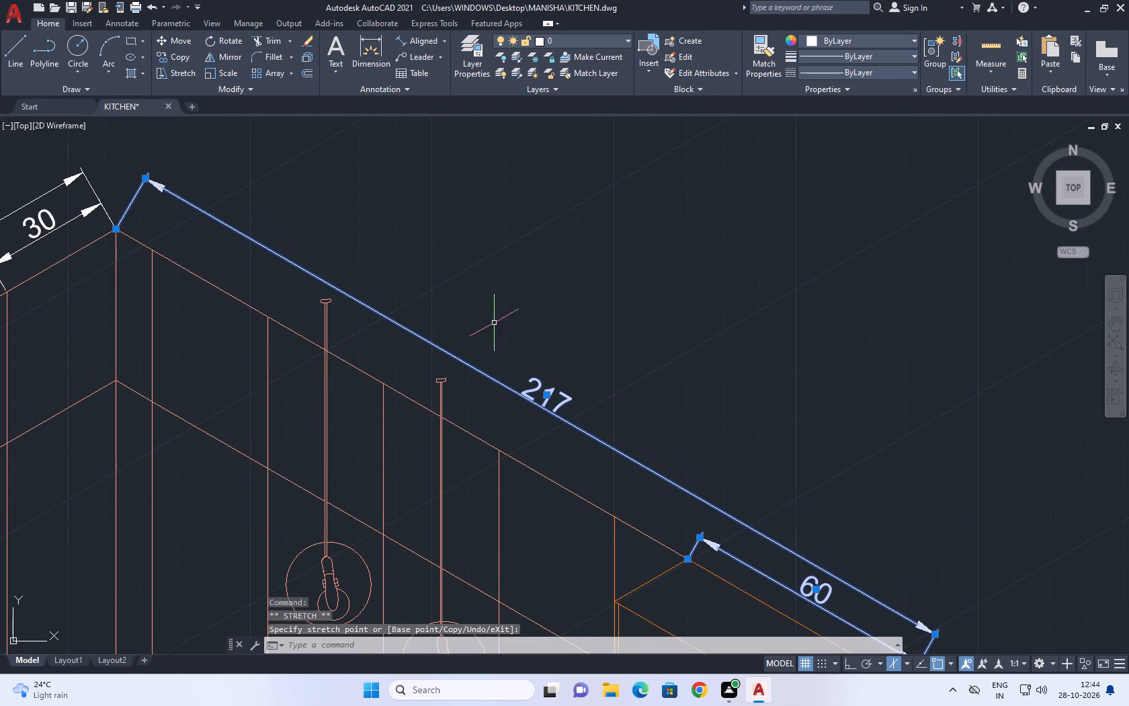
{"action": "scroll", "coordinate": [494, 323], "scroll_direction": "down", "scroll_amount": 1}
{"action": "middle_click_drag", "start_coordinate": [421, 323], "coordinate": [657, 360]}
{"action": "middle_click_drag", "start_coordinate": [112, 455], "coordinate": [292, 457]}
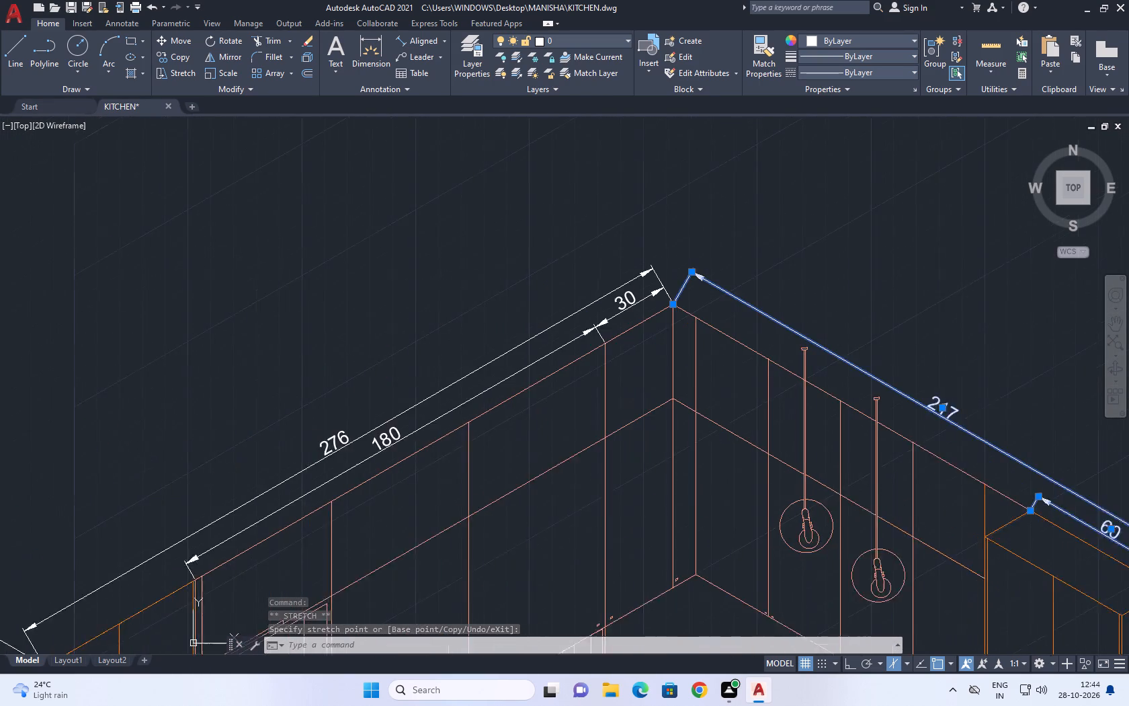
{"action": "middle_click_drag", "start_coordinate": [292, 457], "coordinate": [330, 372]}
{"action": "scroll", "coordinate": [330, 389], "scroll_direction": "down", "scroll_amount": 1}
{"action": "middle_click_drag", "start_coordinate": [205, 472], "coordinate": [392, 309]}
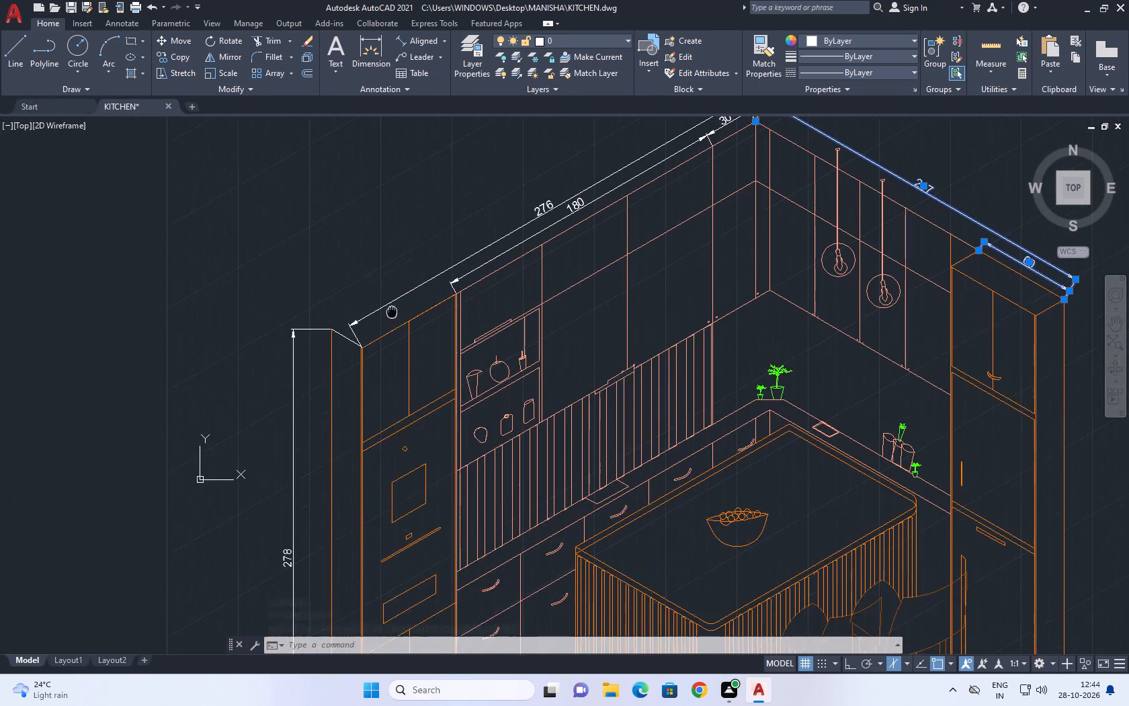
{"action": "middle_click_drag", "start_coordinate": [392, 309], "coordinate": [392, 303]}
{"action": "right_click", "coordinate": [345, 258]}
{"action": "left_click", "coordinate": [402, 536]}
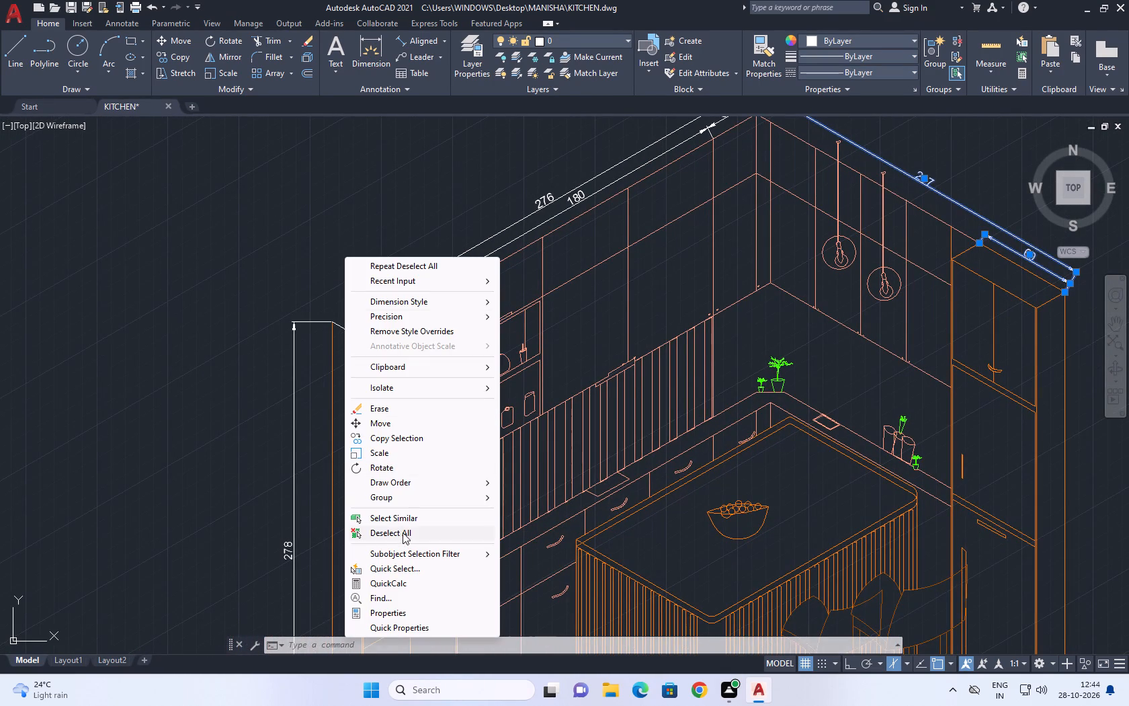
Assign the short top side edge of the oven cabinet to the WARDROBE layer and clear the selection.
{"action": "scroll", "coordinate": [326, 292], "scroll_direction": "up", "scroll_amount": 2}
{"action": "scroll", "coordinate": [368, 385], "scroll_direction": "up", "scroll_amount": 2}
{"action": "left_click", "coordinate": [376, 358]}
{"action": "left_click_drag", "start_coordinate": [362, 418], "coordinate": [362, 424]}
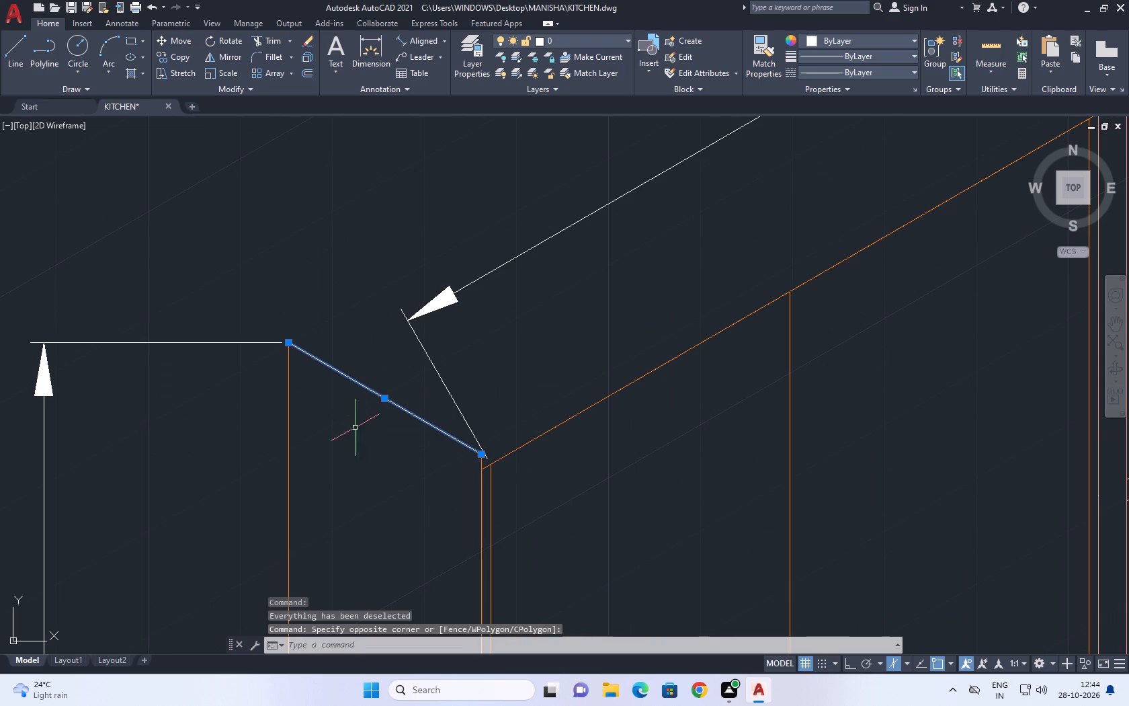
{"action": "left_click", "coordinate": [569, 37]}
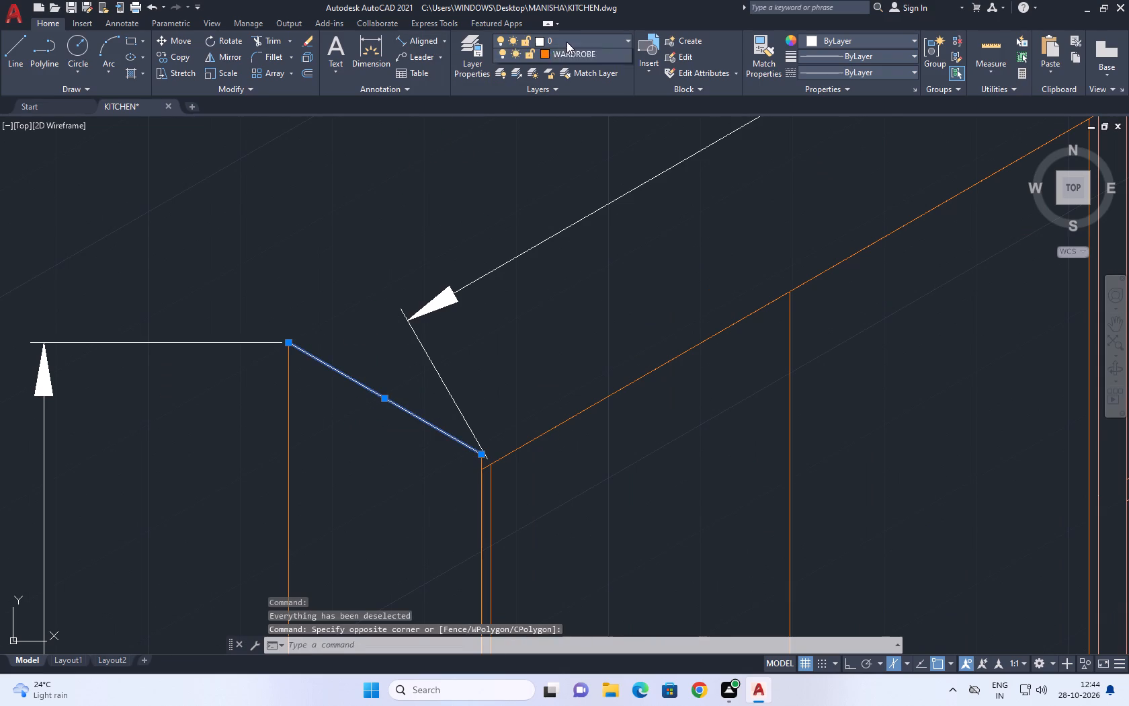
{"action": "left_click", "coordinate": [556, 152]}
{"action": "right_click", "coordinate": [554, 192]}
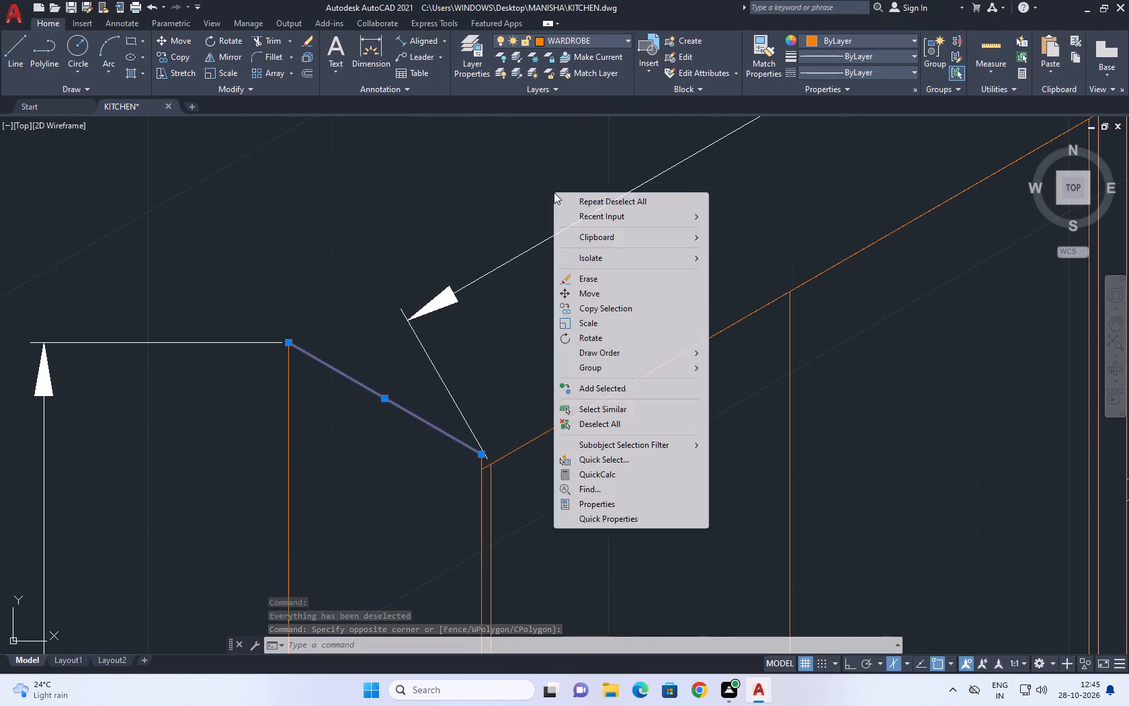
{"action": "left_click", "coordinate": [620, 424]}
Examine the whole kitchen drawing for objects that are not yet on a named layer.
{"action": "scroll", "coordinate": [550, 372], "scroll_direction": "down", "scroll_amount": 3}
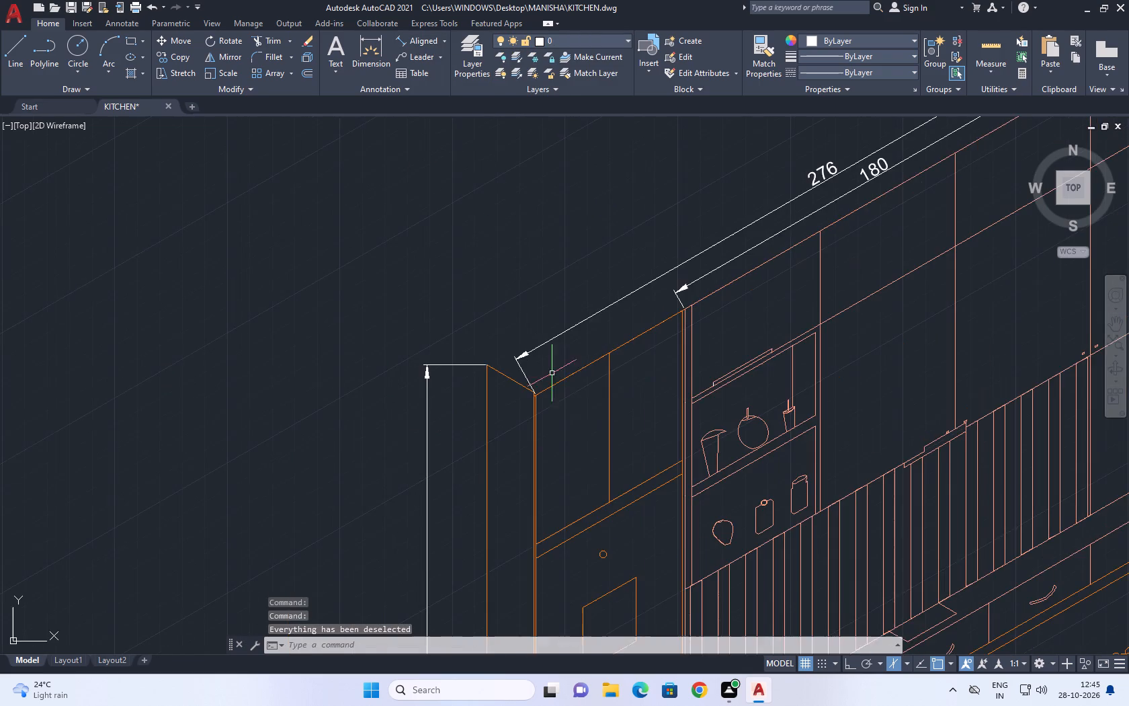
{"action": "middle_click_drag", "start_coordinate": [601, 506], "coordinate": [567, 279]}
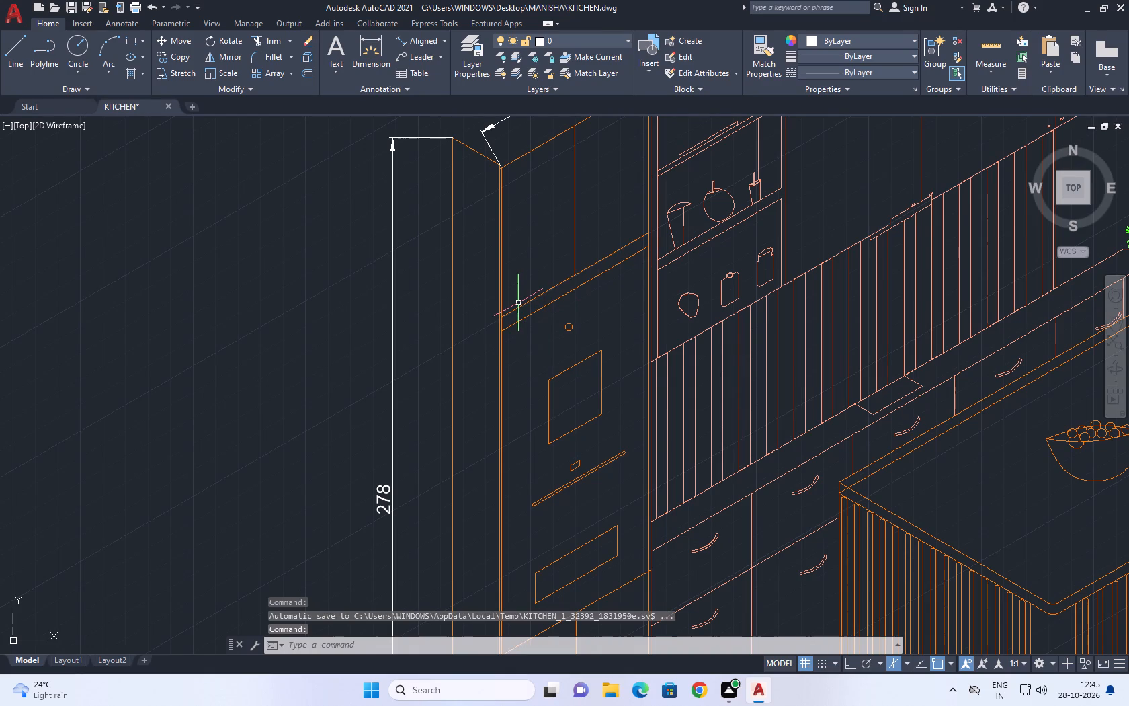
{"action": "scroll", "coordinate": [601, 370], "scroll_direction": "down", "scroll_amount": 4}
{"action": "middle_click_drag", "start_coordinate": [647, 395], "coordinate": [589, 293]}
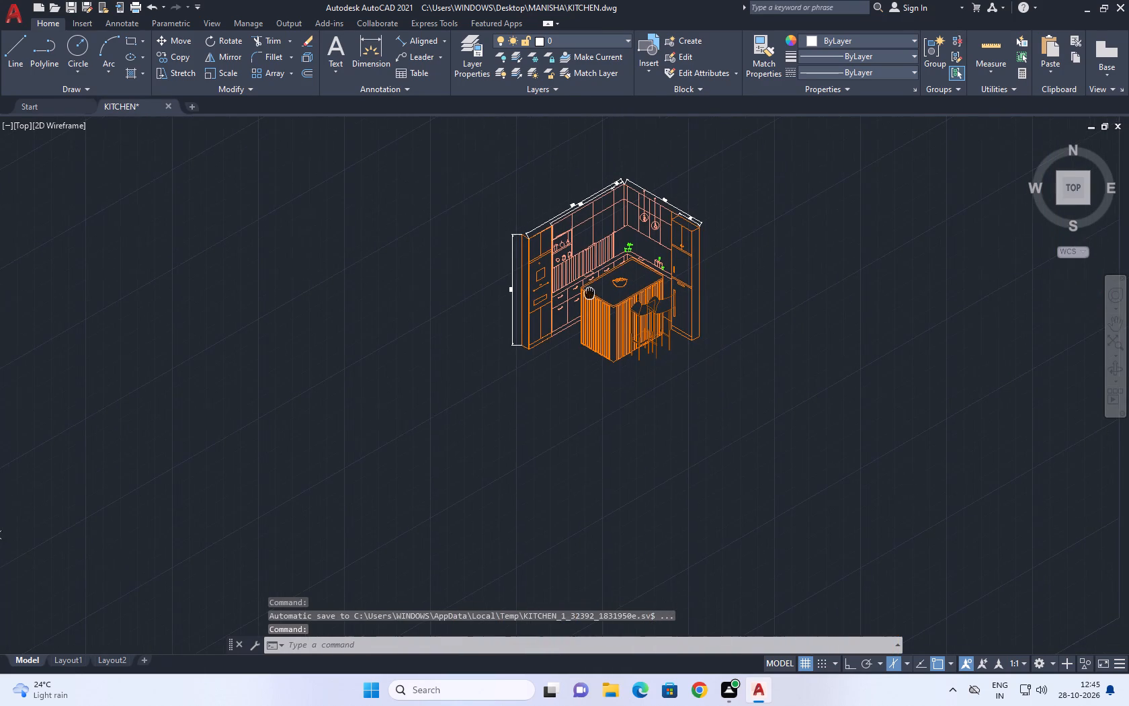
{"action": "middle_click_drag", "start_coordinate": [526, 321], "coordinate": [460, 405]}
{"action": "scroll", "coordinate": [464, 320], "scroll_direction": "up", "scroll_amount": 2}
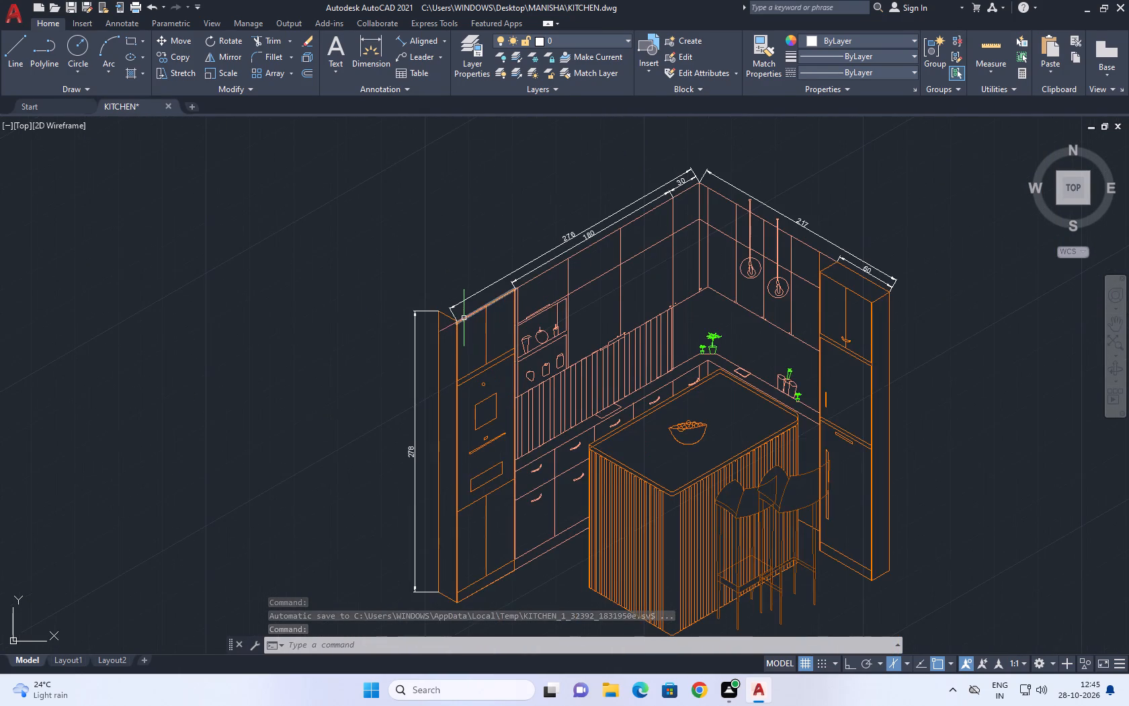
{"action": "middle_click_drag", "start_coordinate": [464, 318], "coordinate": [411, 346]}
{"action": "middle_click_drag", "start_coordinate": [719, 340], "coordinate": [672, 331]}
{"action": "middle_click_drag", "start_coordinate": [469, 244], "coordinate": [366, 289]}
{"action": "scroll", "coordinate": [348, 335], "scroll_direction": "up", "scroll_amount": 2}
{"action": "middle_click_drag", "start_coordinate": [351, 292], "coordinate": [358, 322]}
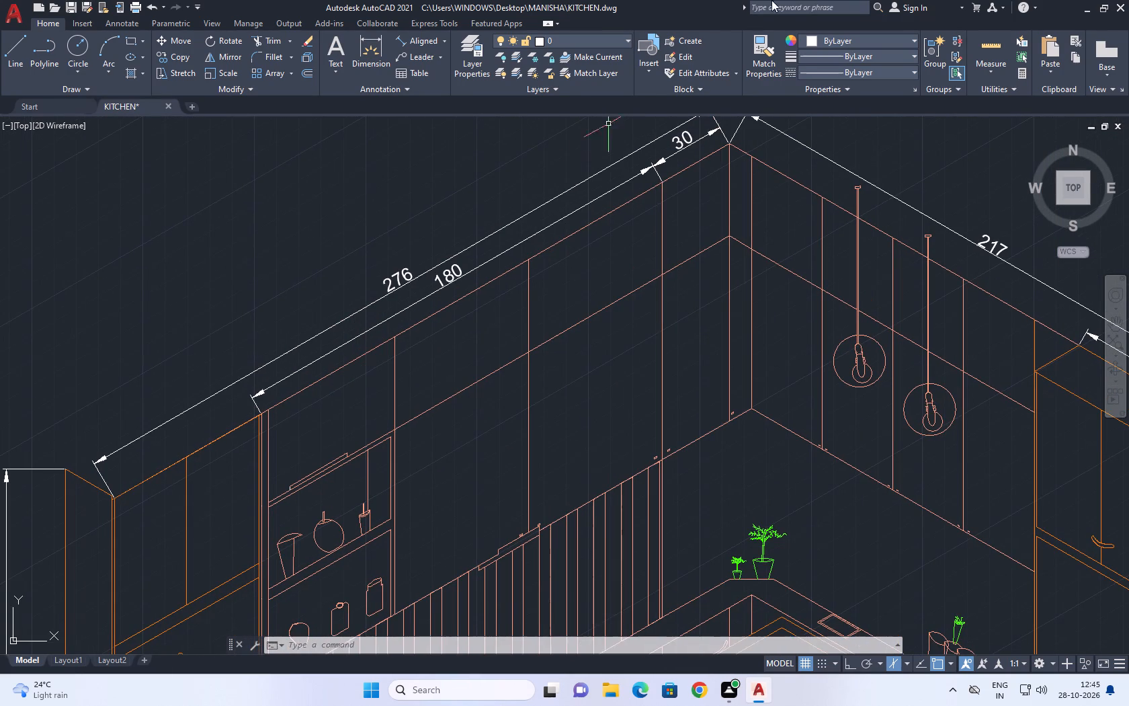
Create a layer named DIMENSION with index colour 63.
{"action": "left_click", "coordinate": [601, 39]}
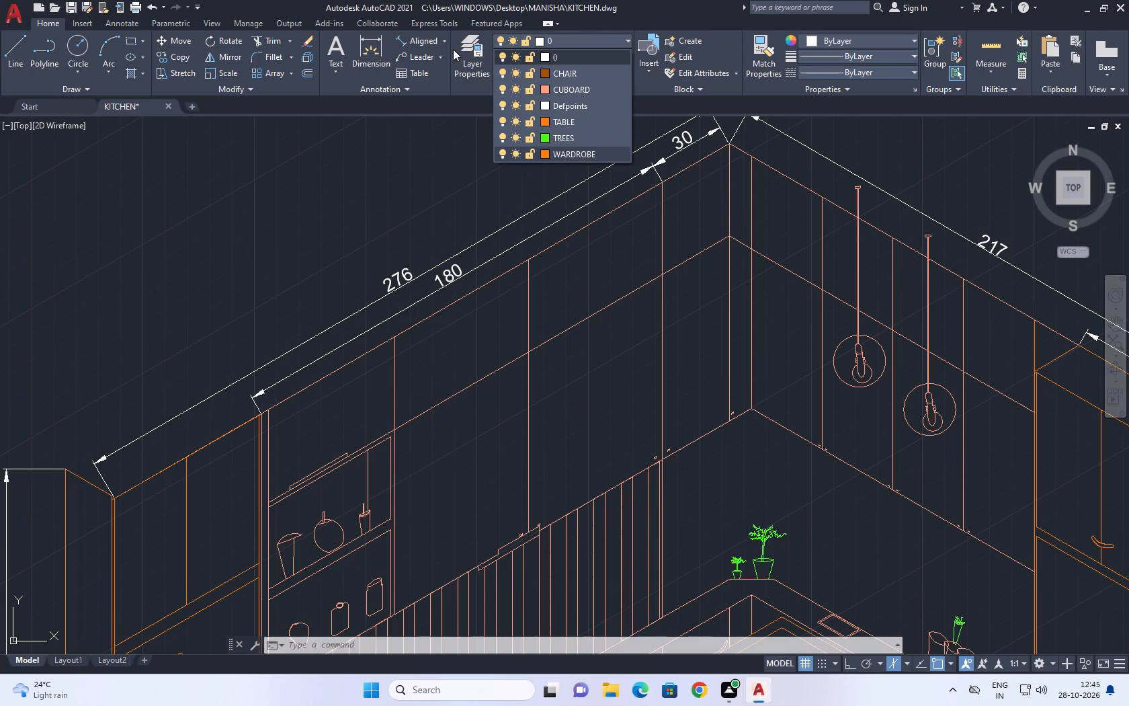
{"action": "double_click", "coordinate": [472, 48]}
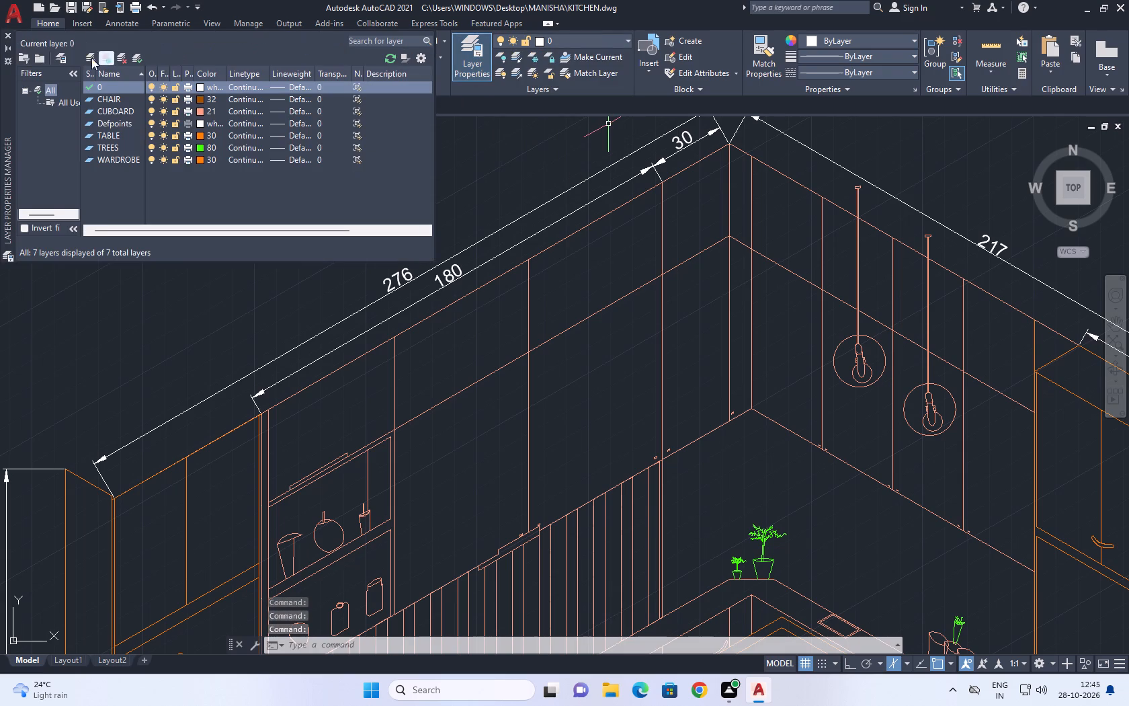
{"action": "left_click", "coordinate": [86, 55]}
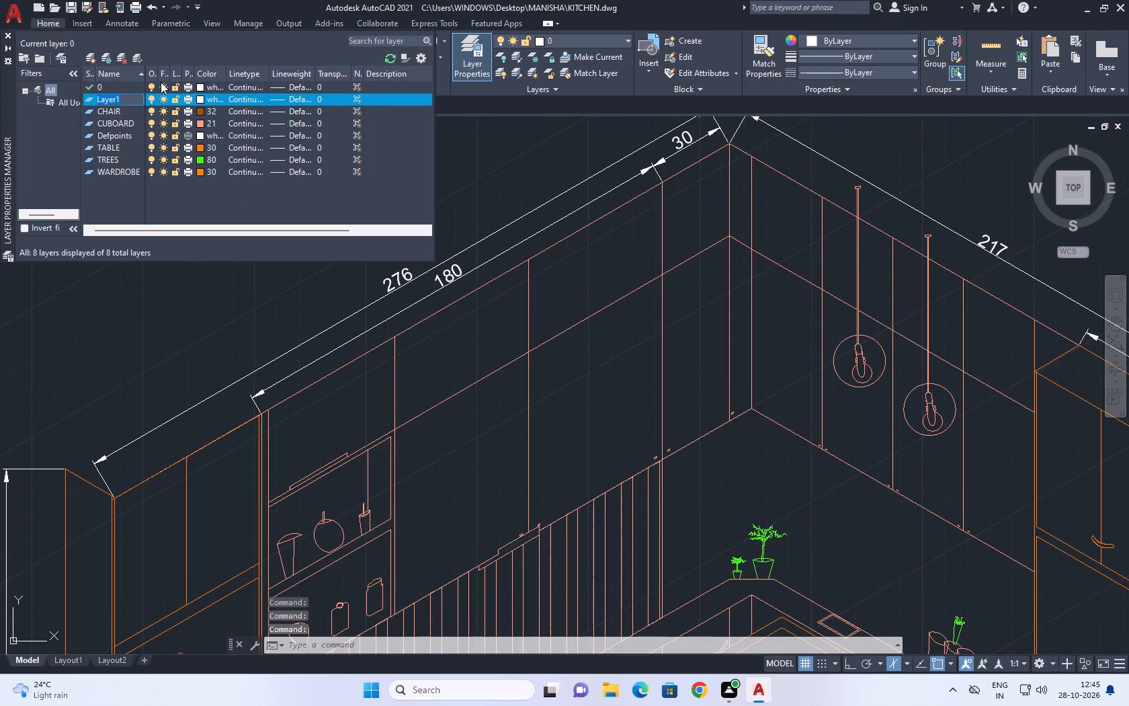
{"action": "type", "text": "DIMENSION"}
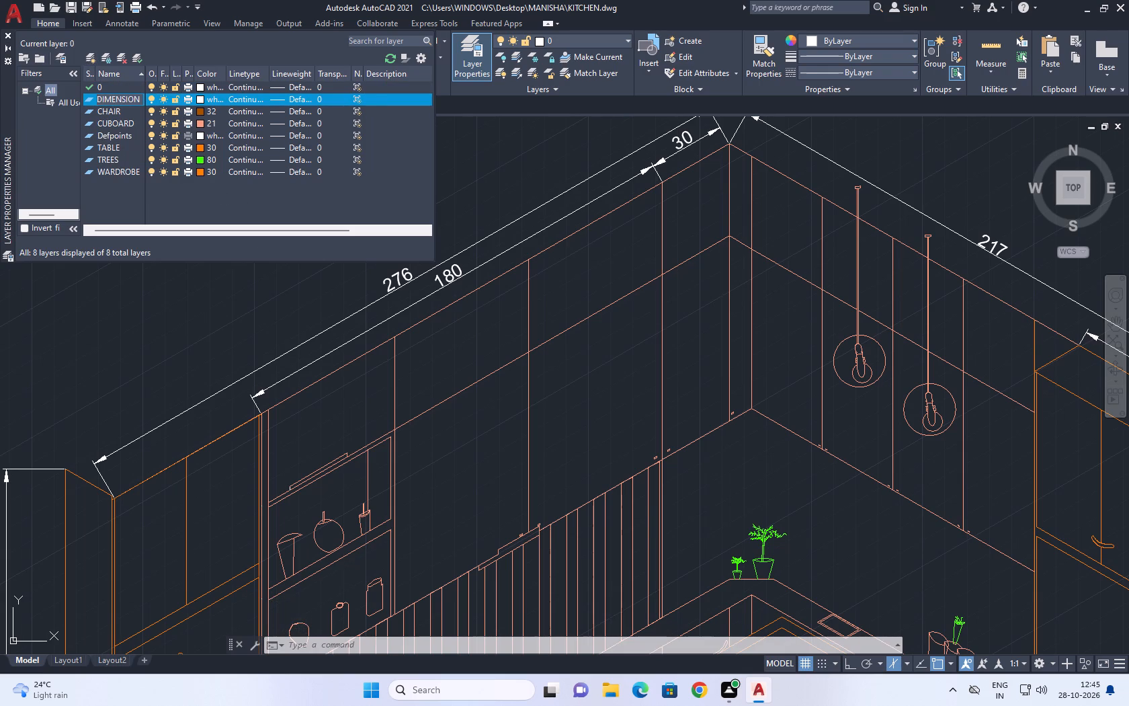
{"action": "left_click", "coordinate": [201, 97]}
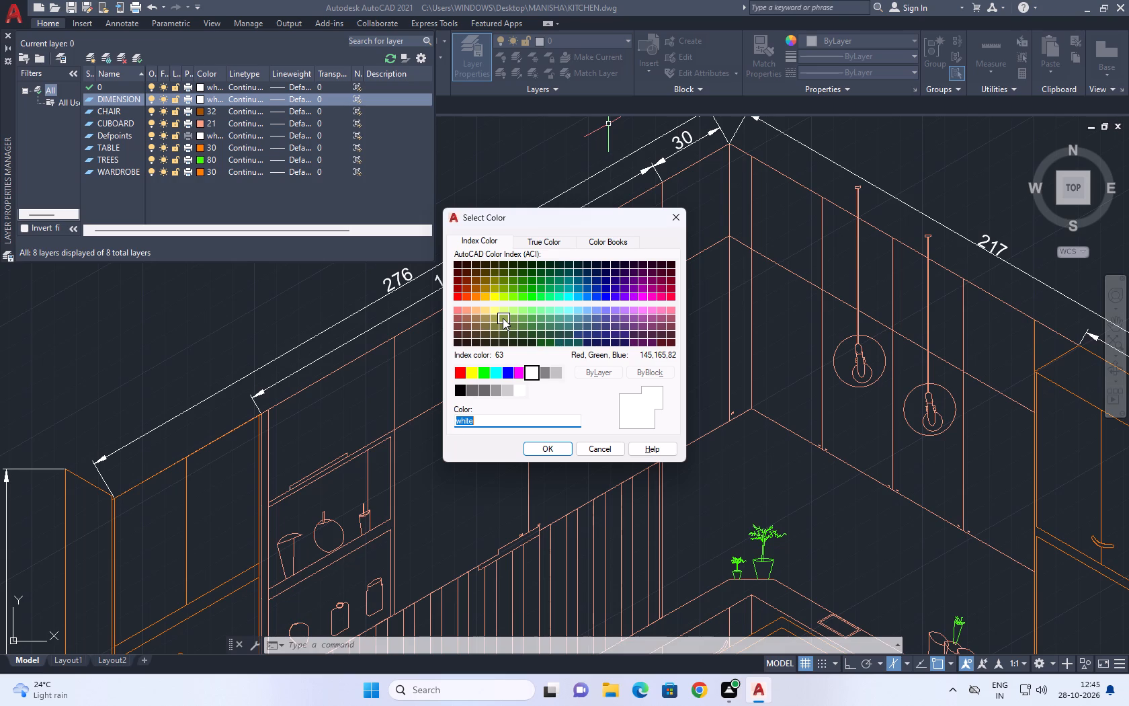
{"action": "left_click", "coordinate": [502, 318]}
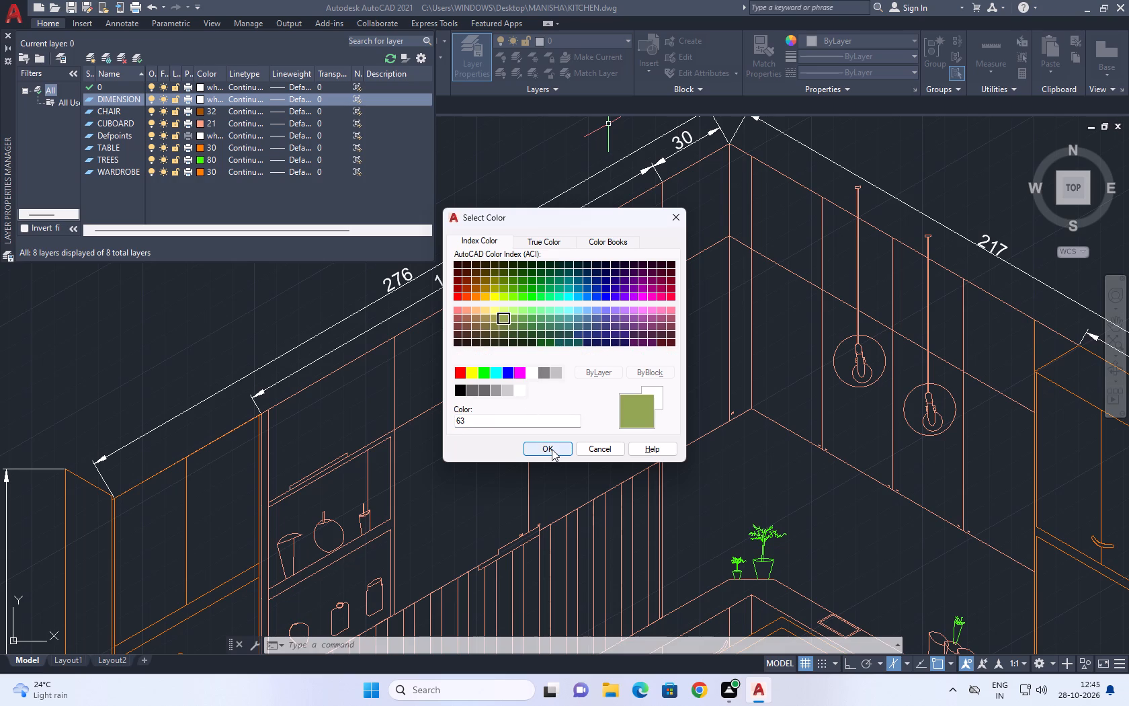
{"action": "left_click", "coordinate": [552, 449]}
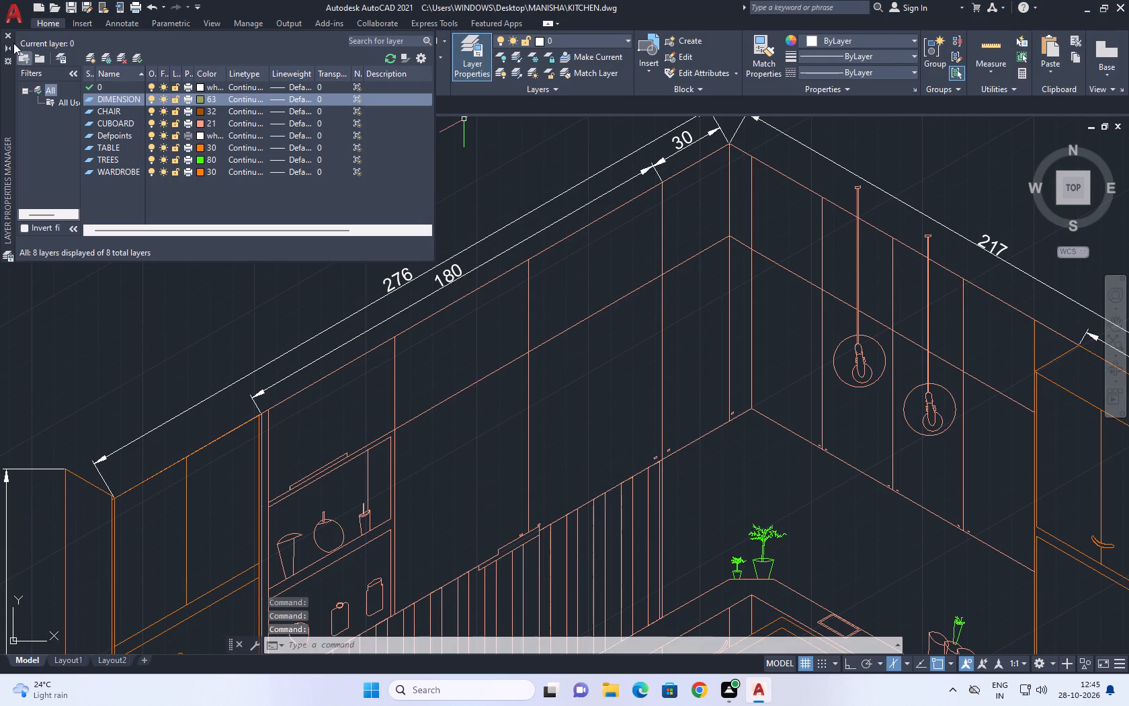
{"action": "left_click", "coordinate": [9, 36]}
Select all the kitchen's dimensions by similarity, assign them to the DIMENSION layer, and clear the selection.
{"action": "scroll", "coordinate": [364, 343], "scroll_direction": "up", "scroll_amount": 2}
{"action": "left_click", "coordinate": [367, 338]}
{"action": "left_click", "coordinate": [257, 261]}
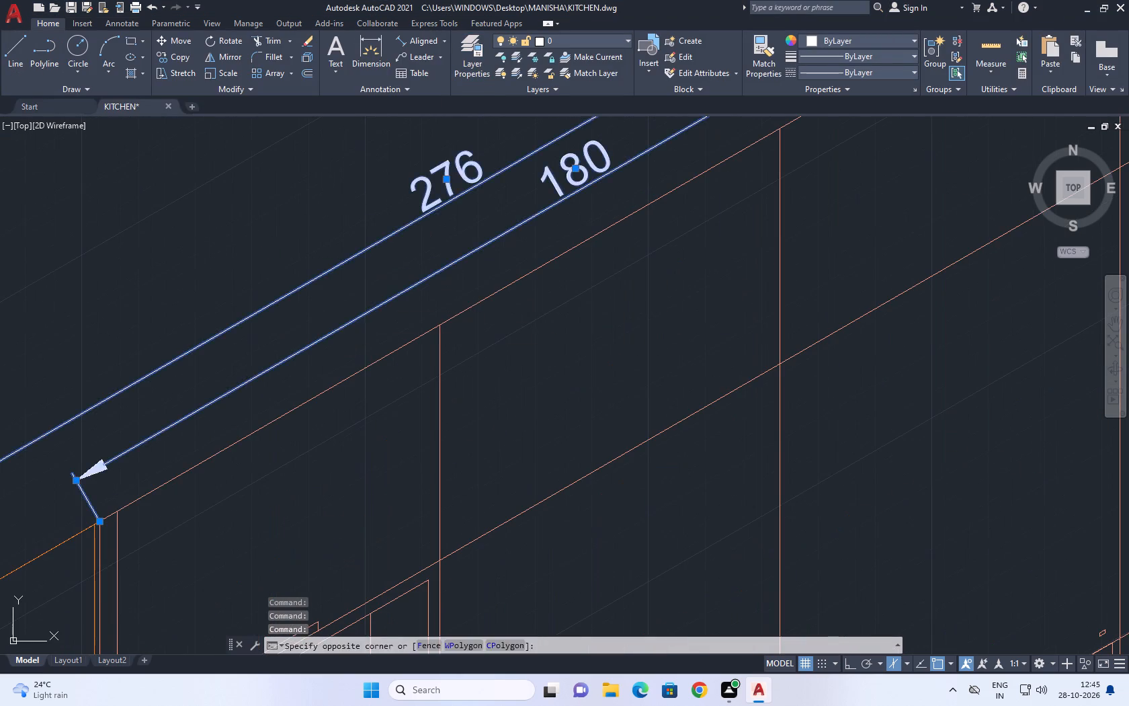
{"action": "scroll", "coordinate": [337, 301], "scroll_direction": "down", "scroll_amount": 4}
{"action": "middle_click_drag", "start_coordinate": [407, 249], "coordinate": [374, 305]}
{"action": "right_click_drag", "start_coordinate": [571, 230], "coordinate": [563, 215]}
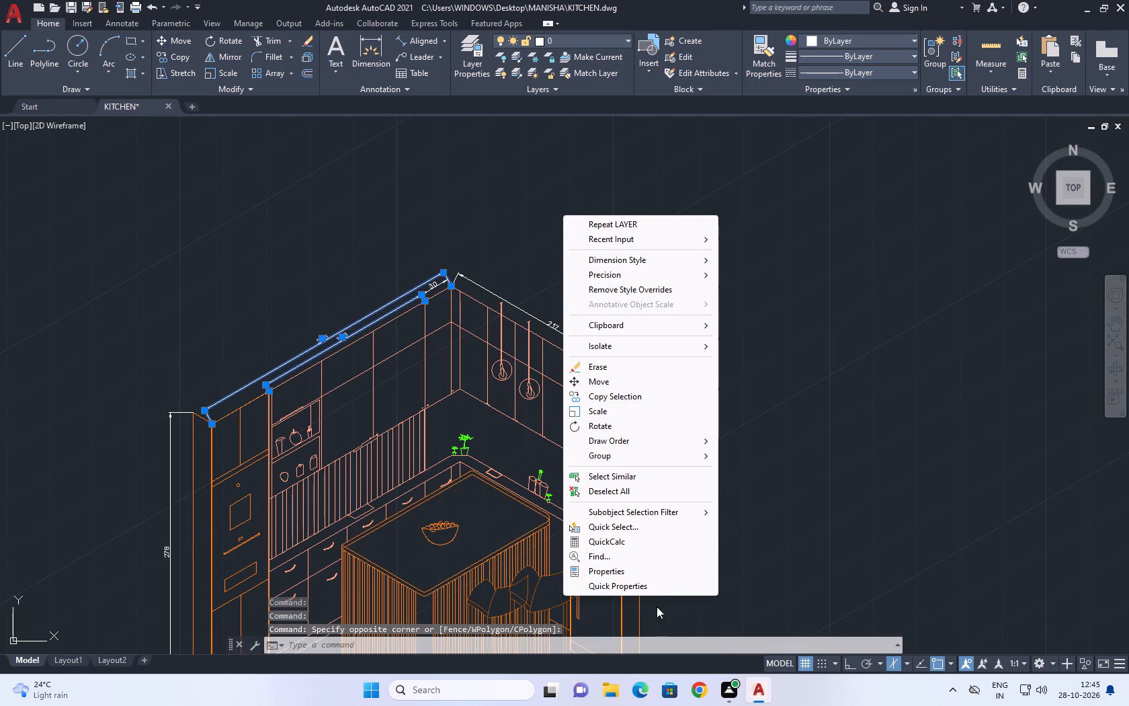
{"action": "left_click", "coordinate": [626, 477]}
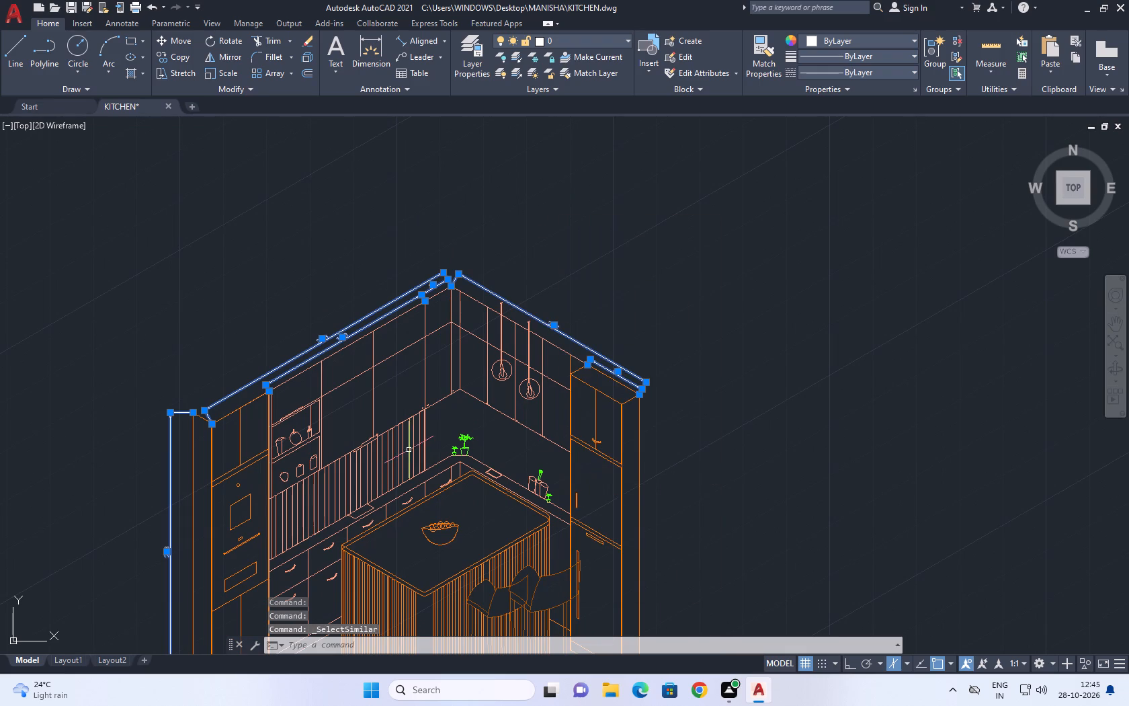
{"action": "middle_click_drag", "start_coordinate": [539, 428], "coordinate": [487, 476]}
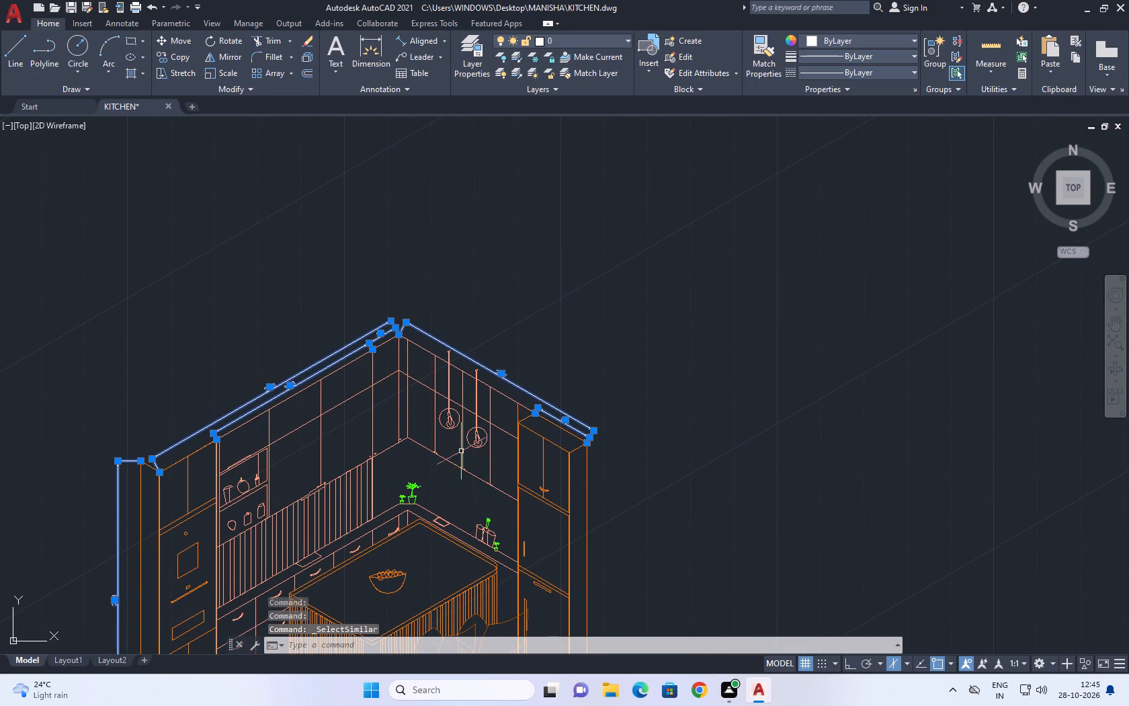
{"action": "left_click", "coordinate": [591, 34]}
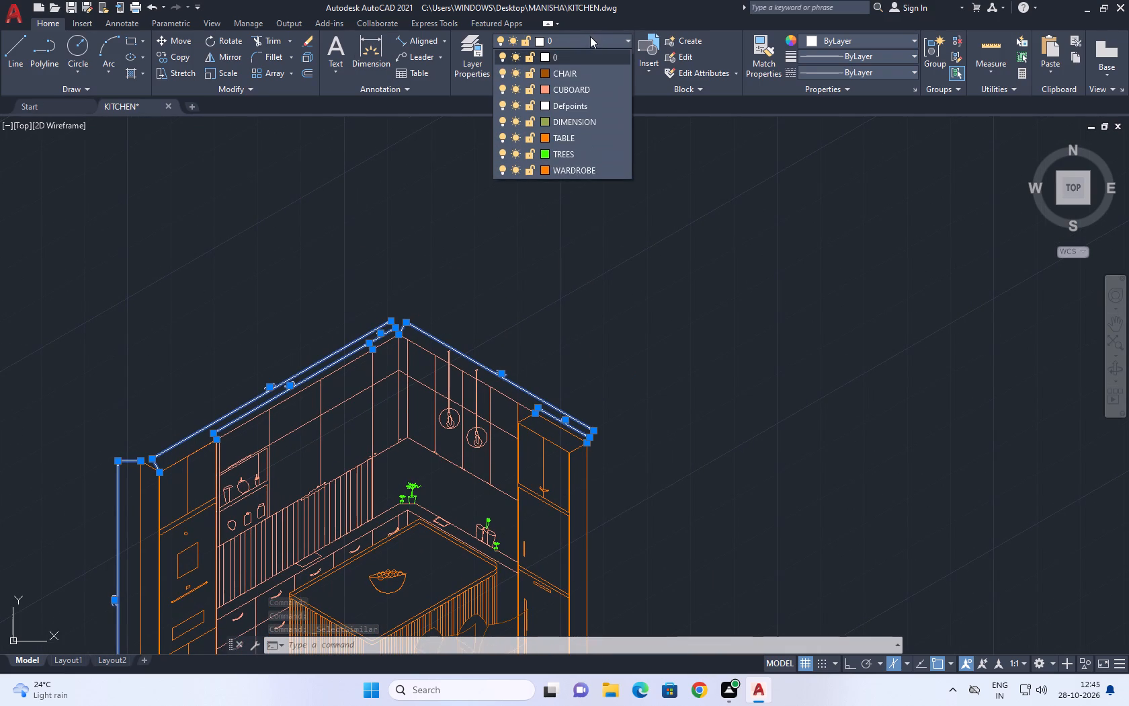
{"action": "left_click", "coordinate": [574, 120]}
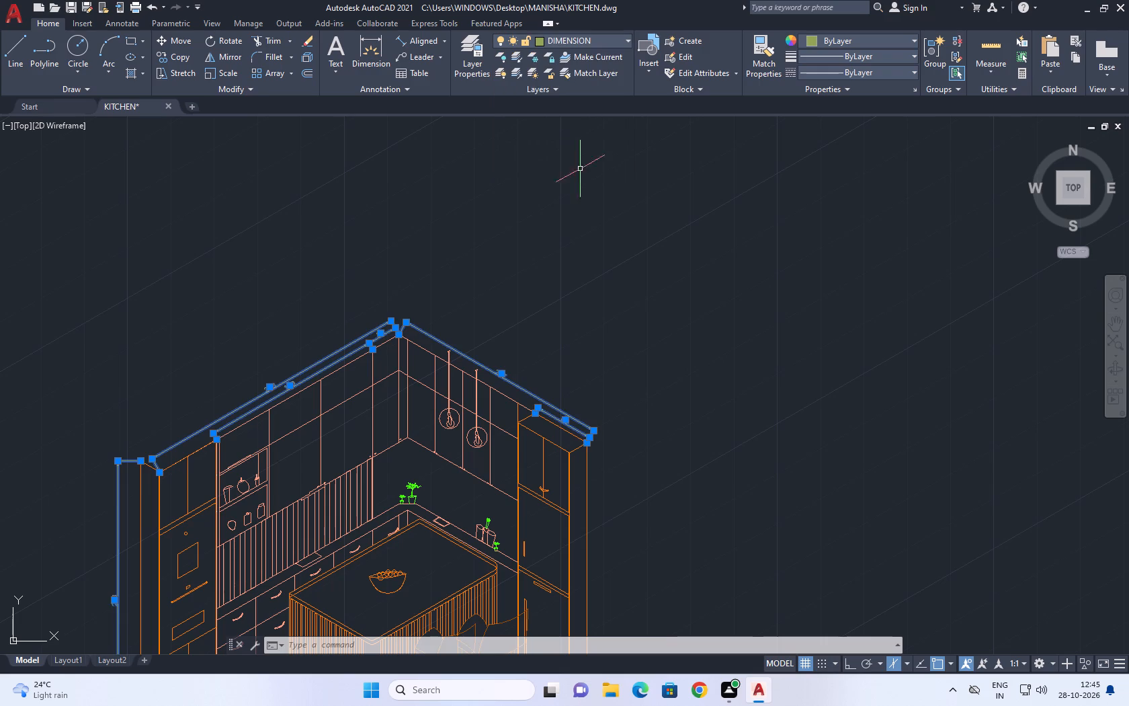
{"action": "right_click_drag", "start_coordinate": [591, 206], "coordinate": [582, 200]}
{"action": "left_click", "coordinate": [643, 473]}
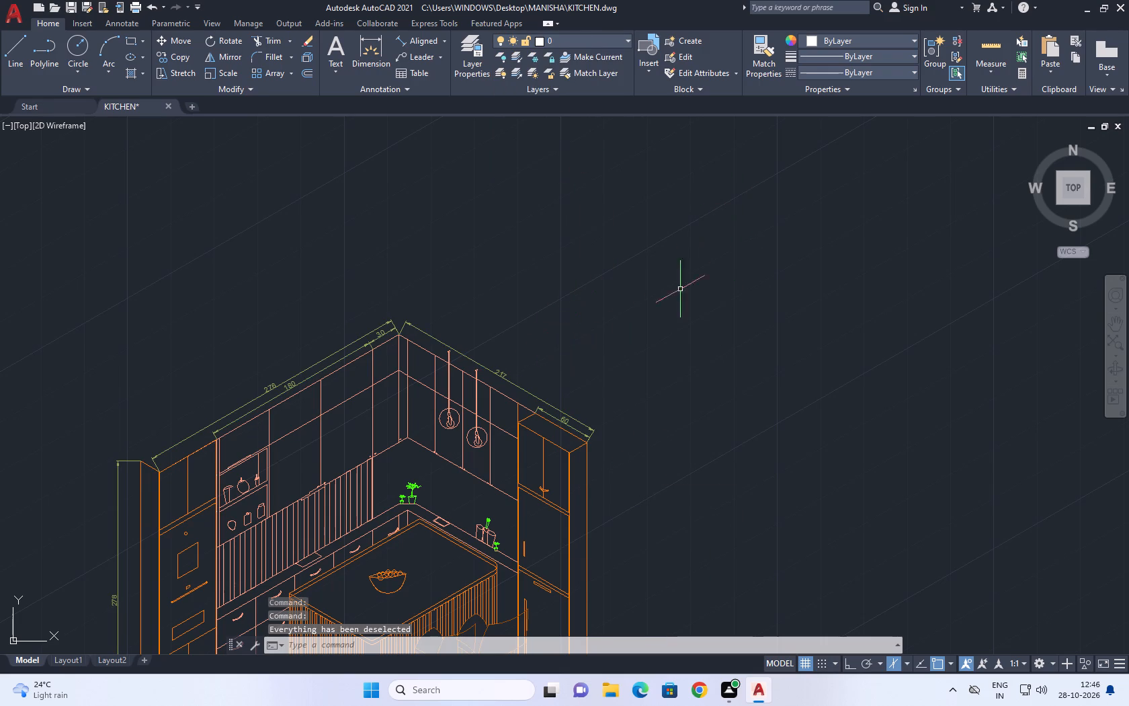
Move the oven cabinet's vertical 278 dimension line closer to the cabinet's outer side edge and clear the selection.
{"action": "scroll", "coordinate": [494, 354], "scroll_direction": "down", "scroll_amount": 3}
{"action": "middle_click_drag", "start_coordinate": [417, 443], "coordinate": [528, 475]}
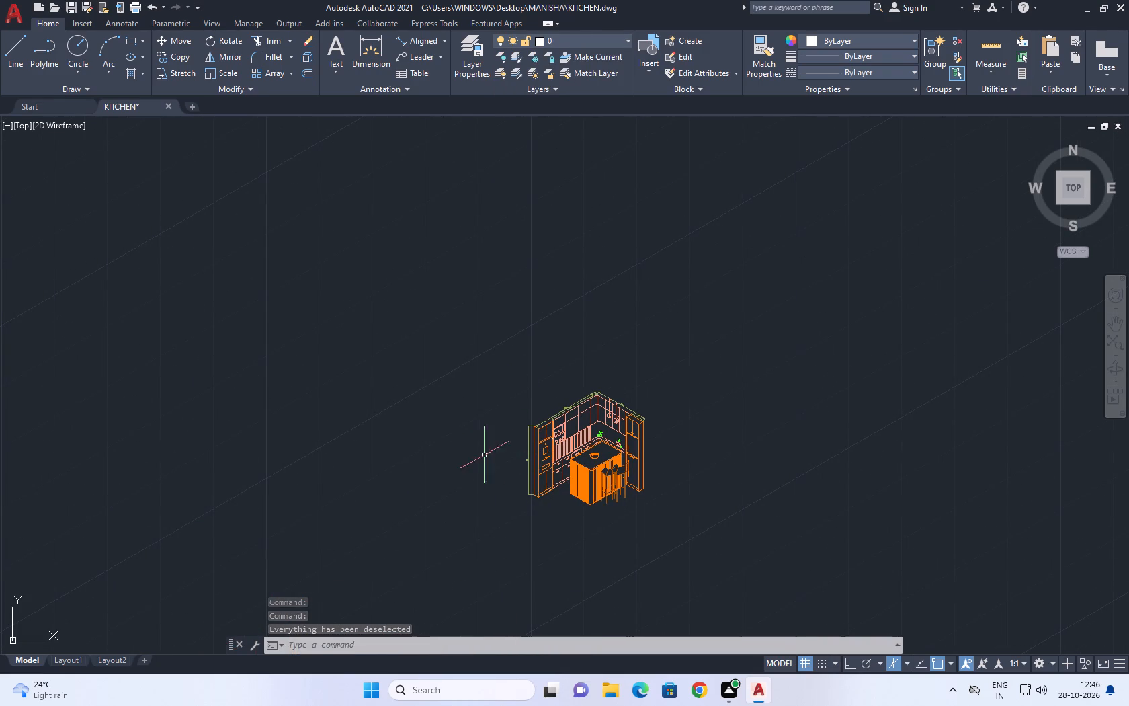
{"action": "scroll", "coordinate": [587, 476], "scroll_direction": "up", "scroll_amount": 3}
{"action": "middle_click_drag", "start_coordinate": [646, 366], "coordinate": [711, 535]}
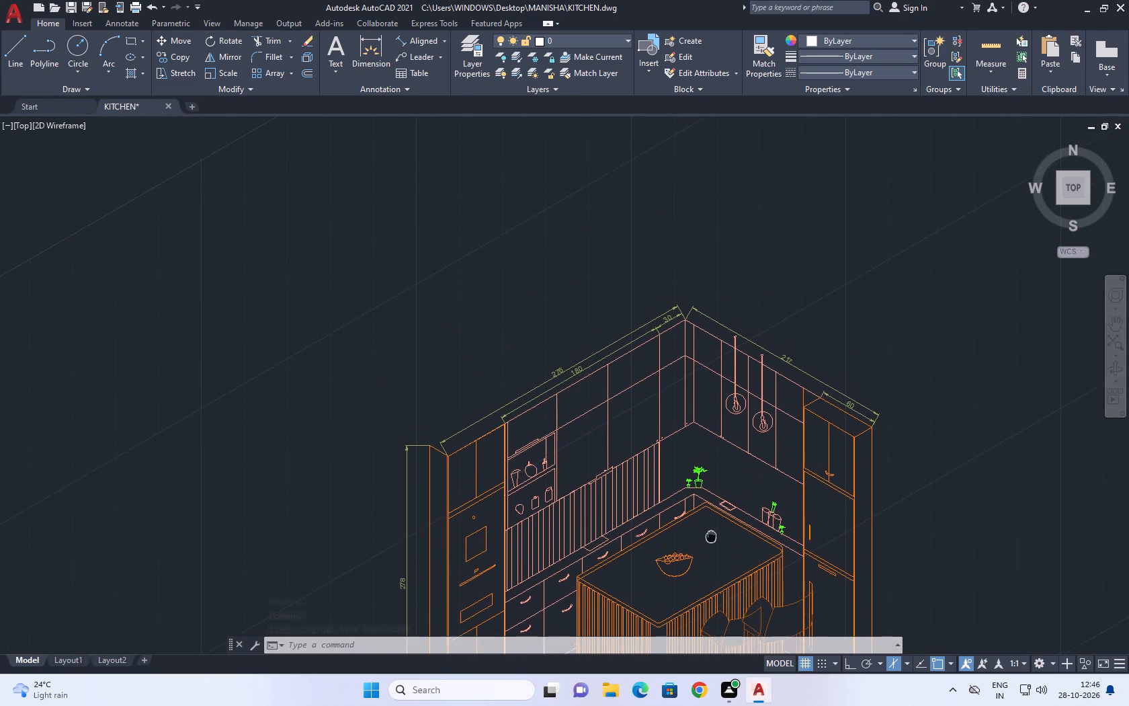
{"action": "middle_click_drag", "start_coordinate": [711, 535], "coordinate": [710, 536]}
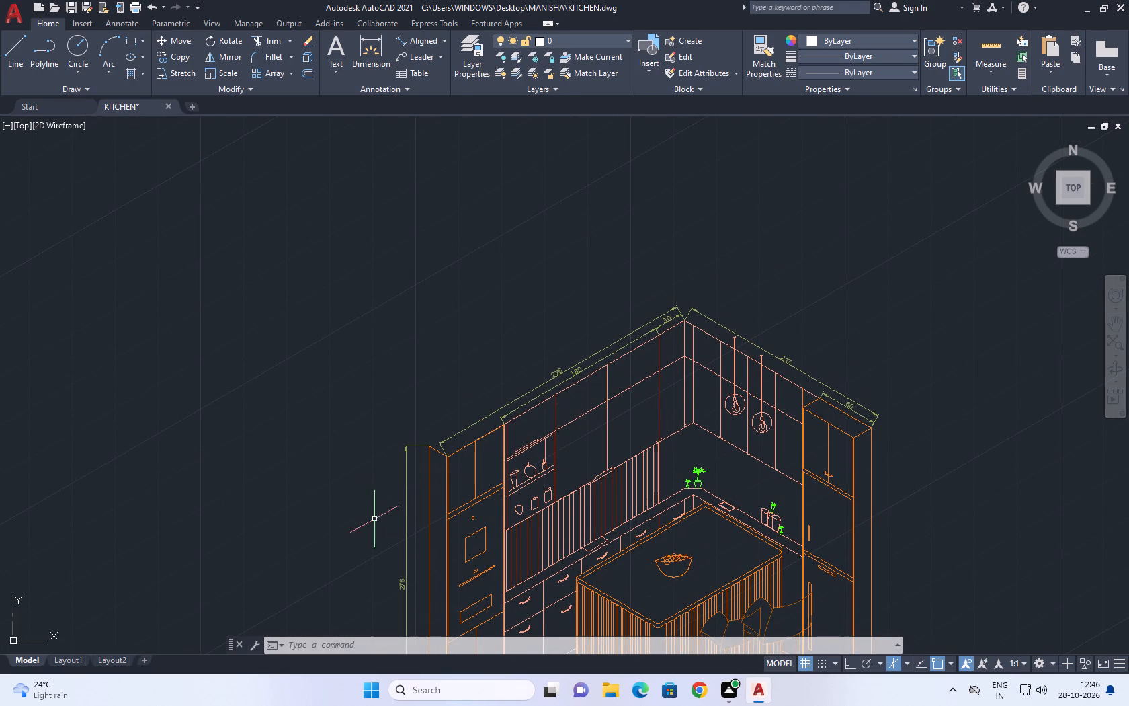
{"action": "middle_click_drag", "start_coordinate": [394, 529], "coordinate": [575, 275]}
{"action": "scroll", "coordinate": [578, 418], "scroll_direction": "up", "scroll_amount": 2}
{"action": "left_click", "coordinate": [622, 426]}
{"action": "left_click", "coordinate": [564, 345]}
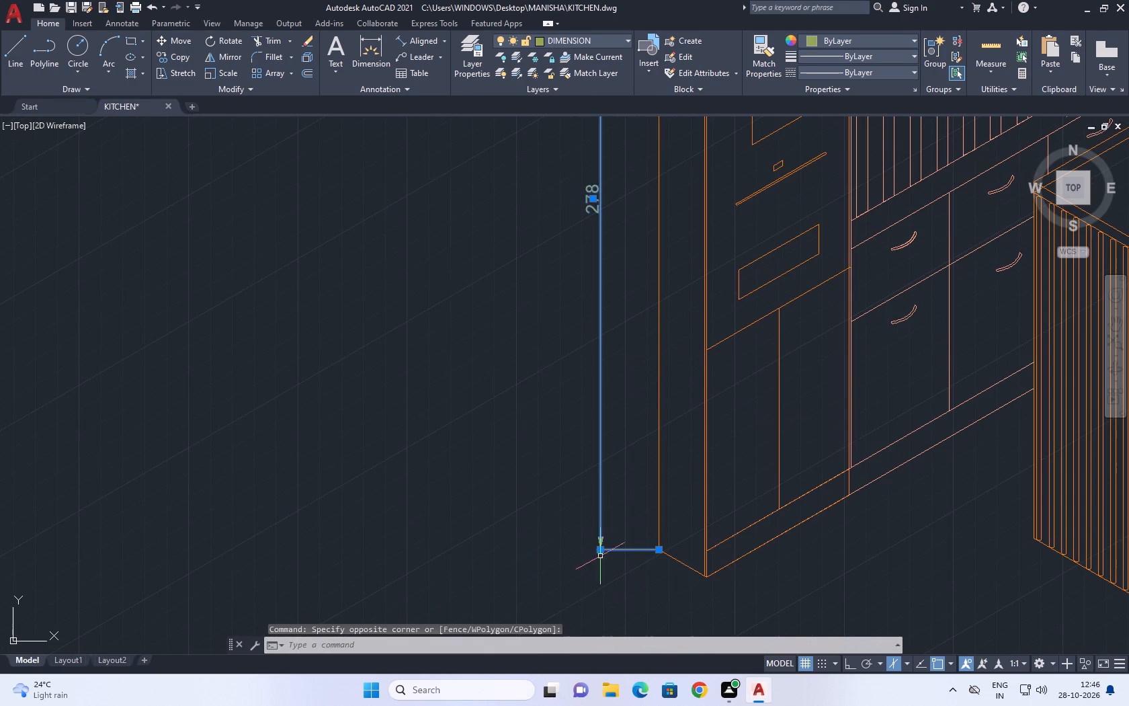
{"action": "left_click", "coordinate": [600, 553]}
{"action": "left_click", "coordinate": [648, 547]}
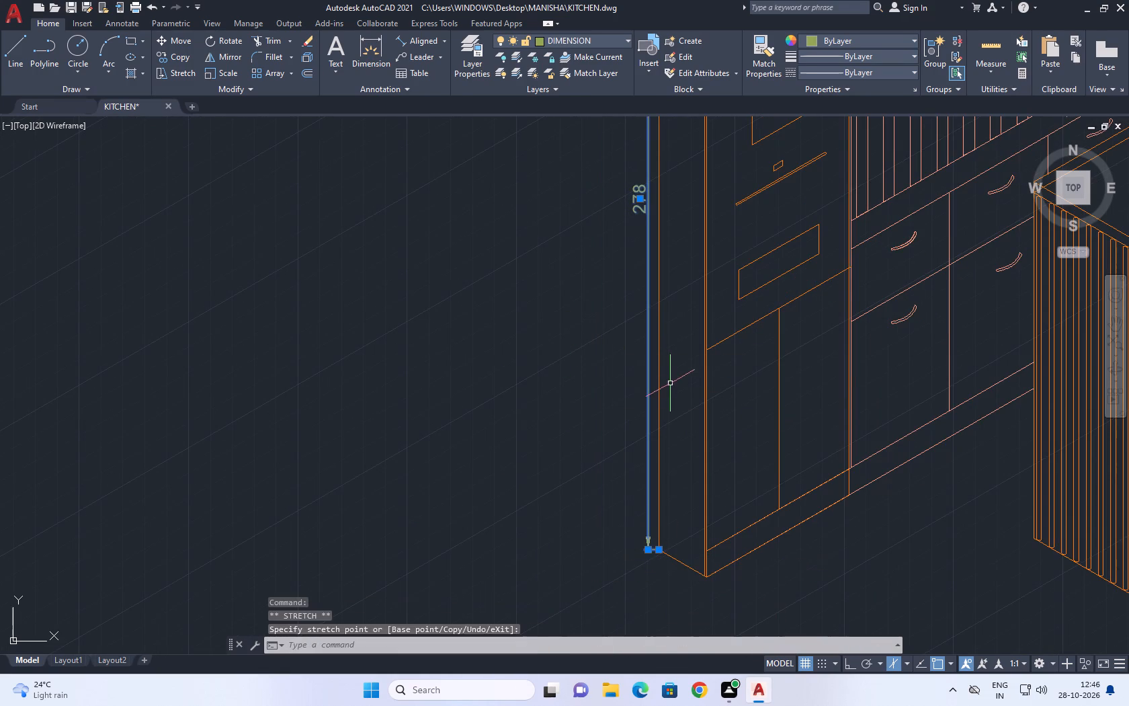
{"action": "middle_click_drag", "start_coordinate": [672, 377], "coordinate": [634, 565]}
{"action": "scroll", "coordinate": [645, 457], "scroll_direction": "down", "scroll_amount": 2}
{"action": "middle_click_drag", "start_coordinate": [757, 467], "coordinate": [570, 468]}
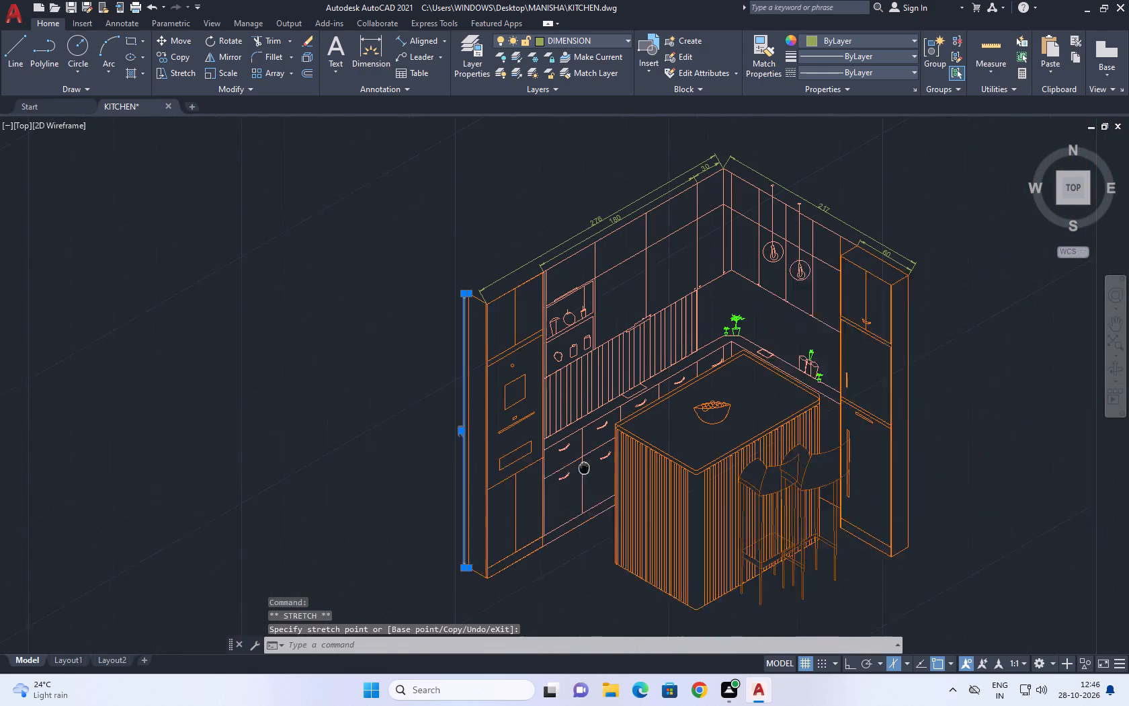
{"action": "middle_click_drag", "start_coordinate": [570, 468], "coordinate": [525, 468]}
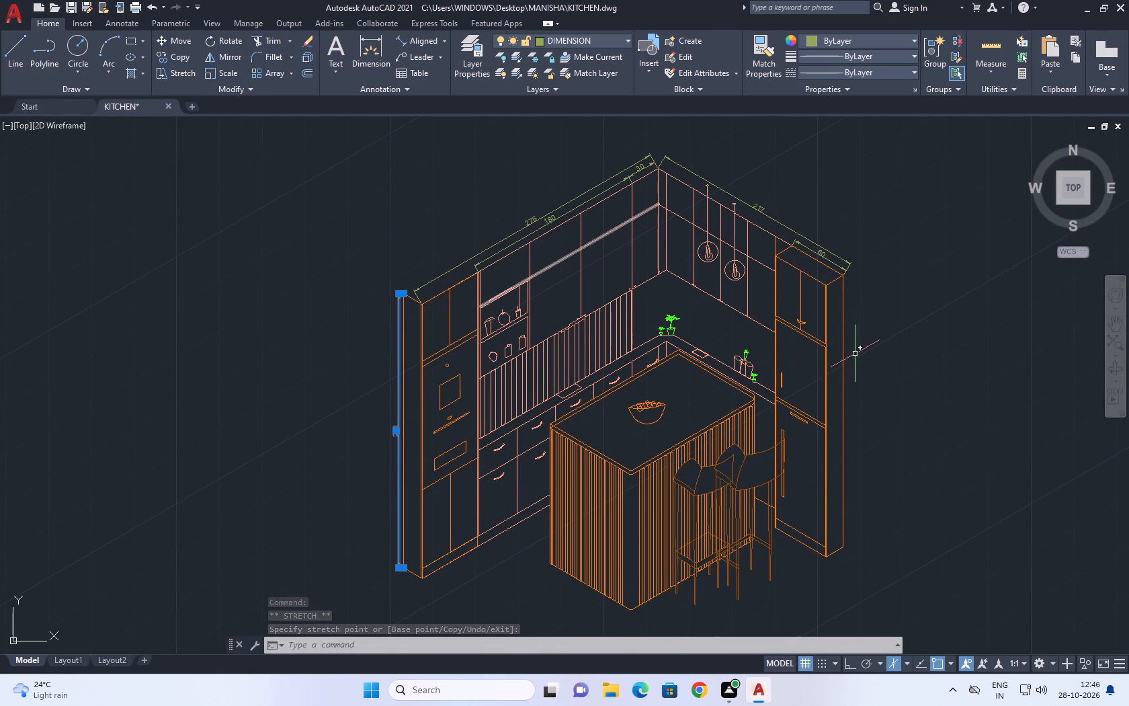
{"action": "middle_click_drag", "start_coordinate": [841, 385], "coordinate": [716, 268]}
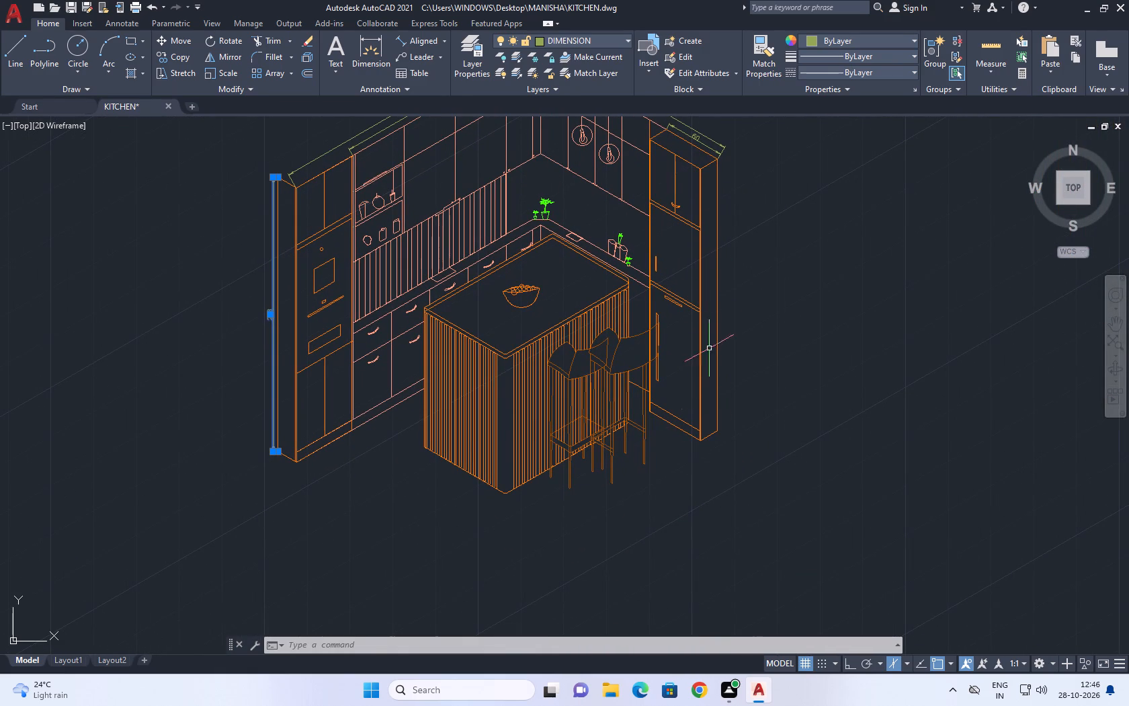
{"action": "middle_click_drag", "start_coordinate": [737, 348], "coordinate": [696, 359]}
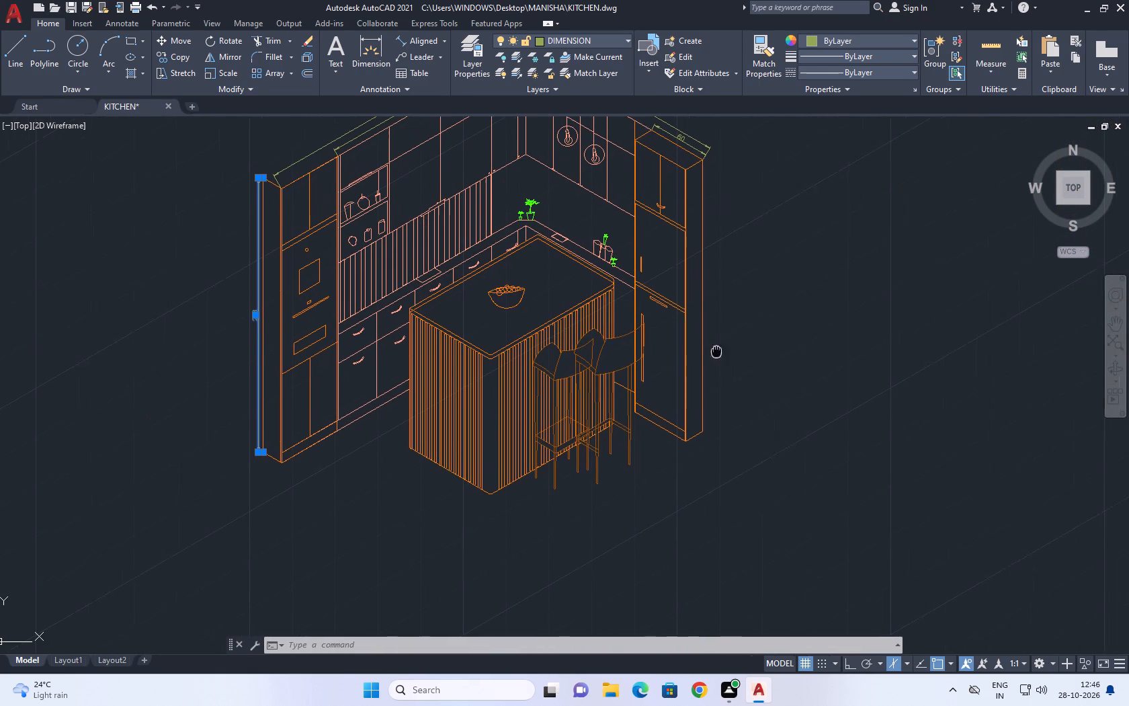
{"action": "middle_click_drag", "start_coordinate": [696, 359], "coordinate": [643, 395]}
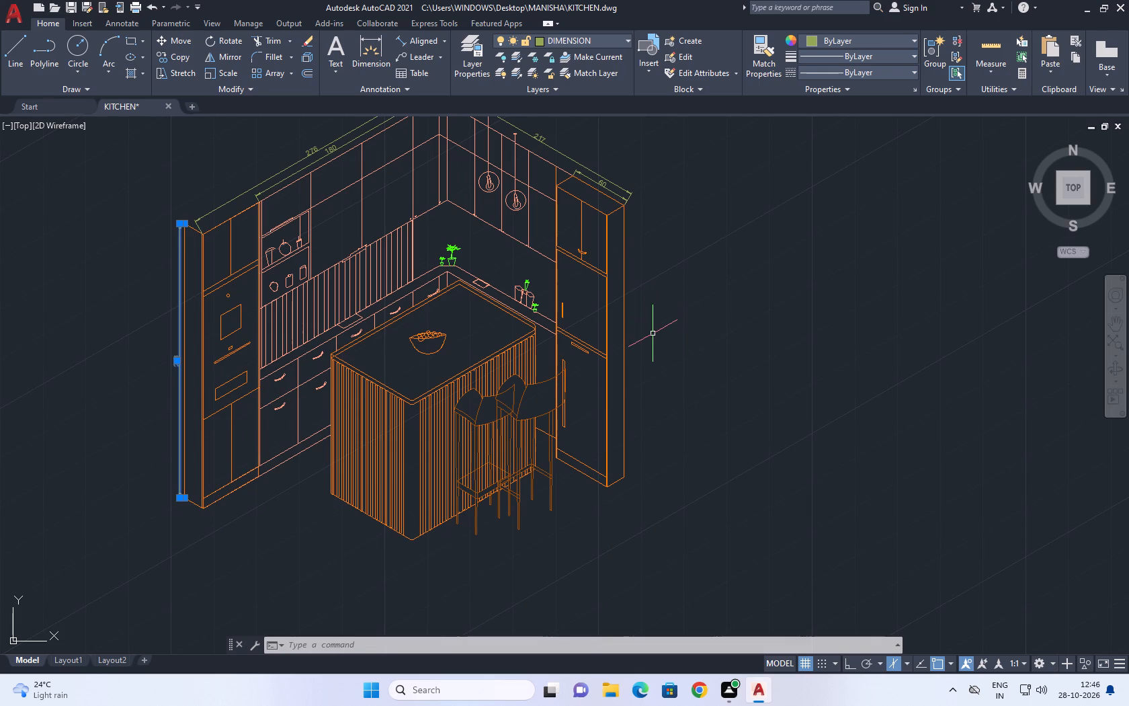
{"action": "middle_click_drag", "start_coordinate": [345, 384], "coordinate": [359, 393]}
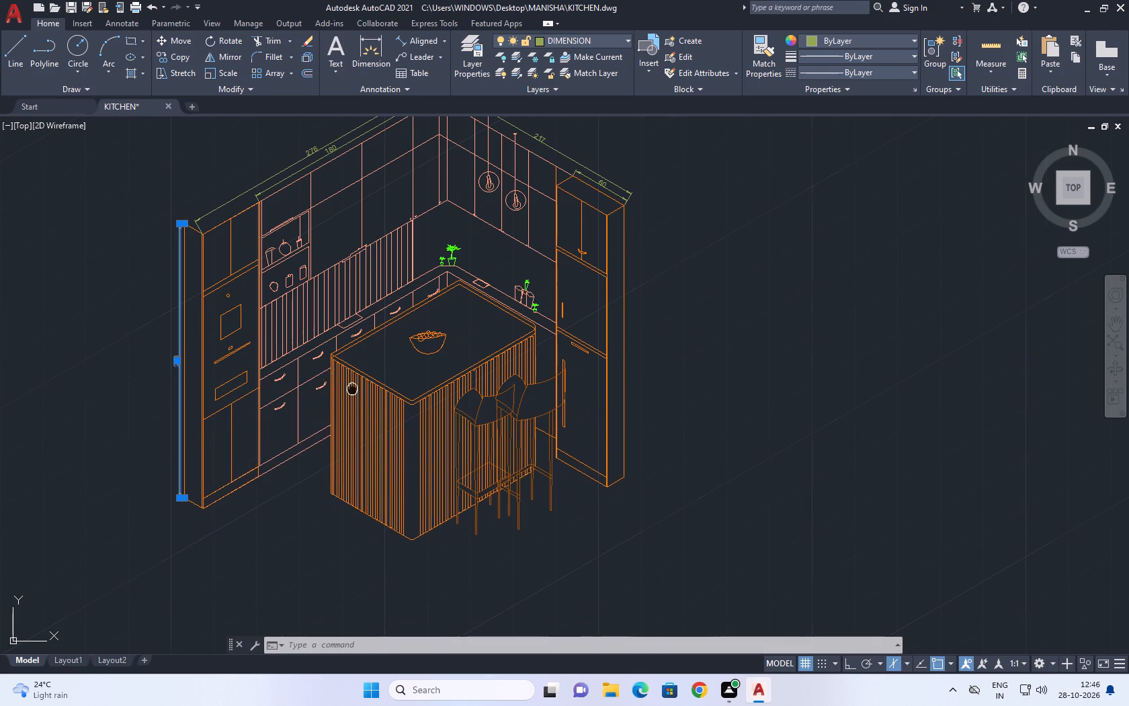
{"action": "middle_click_drag", "start_coordinate": [359, 393], "coordinate": [495, 407]}
{"action": "right_click", "coordinate": [825, 312]}
{"action": "left_click", "coordinate": [888, 569]}
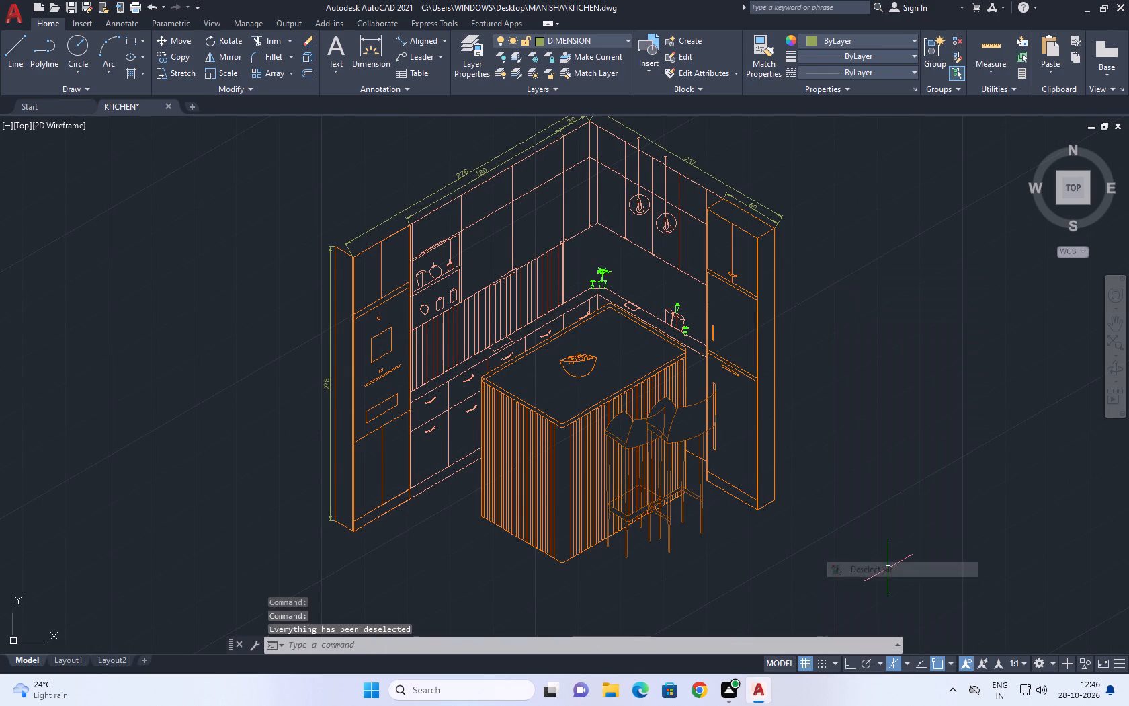
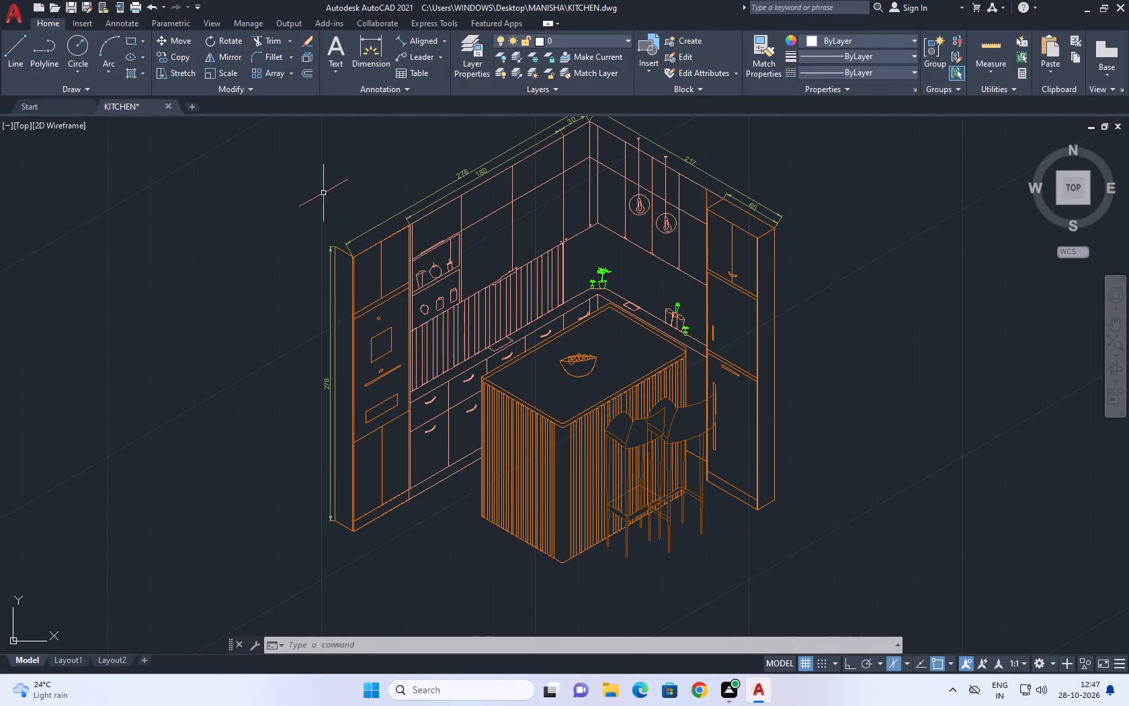
Review the cabinets, island, plants, pendant lights and dimensions across the whole kitchen drawing.
{"action": "scroll", "coordinate": [544, 287], "scroll_direction": "down", "scroll_amount": 1}
{"action": "middle_click_drag", "start_coordinate": [631, 258], "coordinate": [634, 271]}
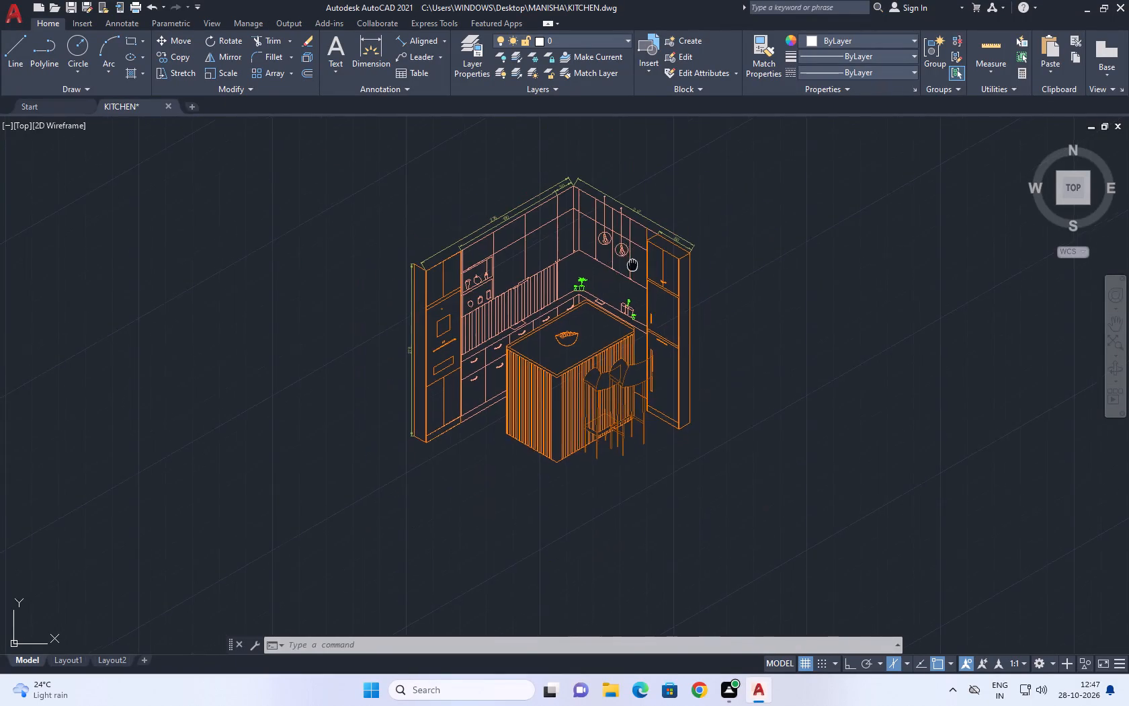
{"action": "middle_click_drag", "start_coordinate": [634, 271], "coordinate": [685, 438]}
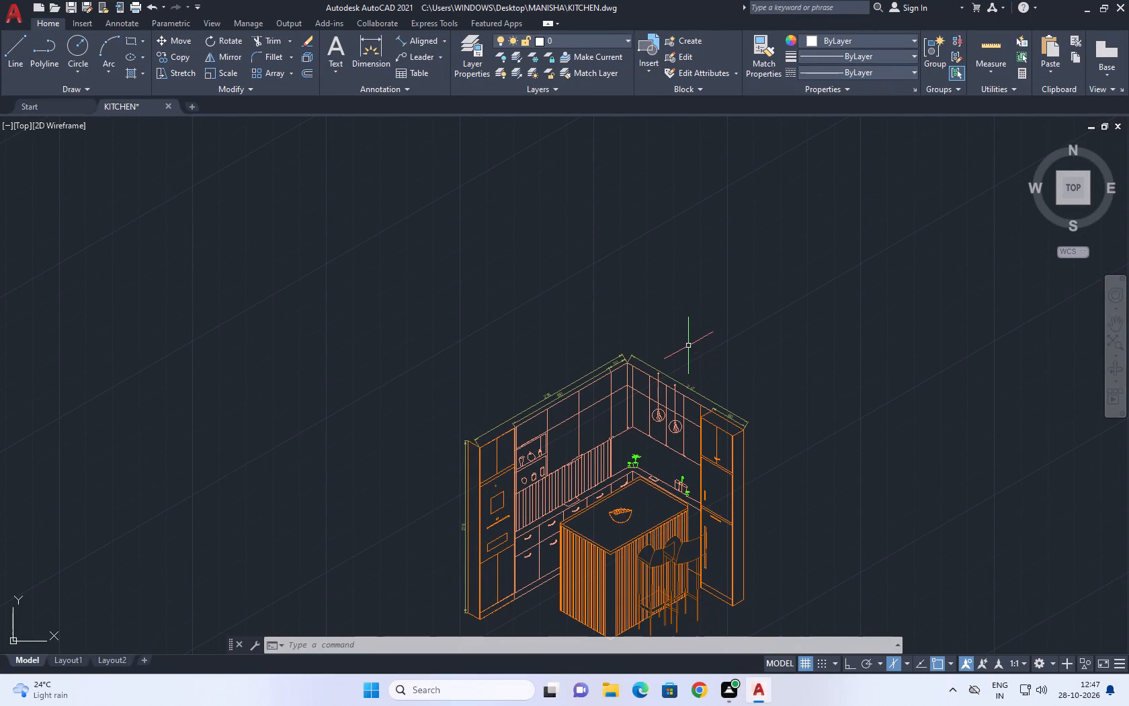
{"action": "middle_click_drag", "start_coordinate": [617, 443], "coordinate": [605, 356]}
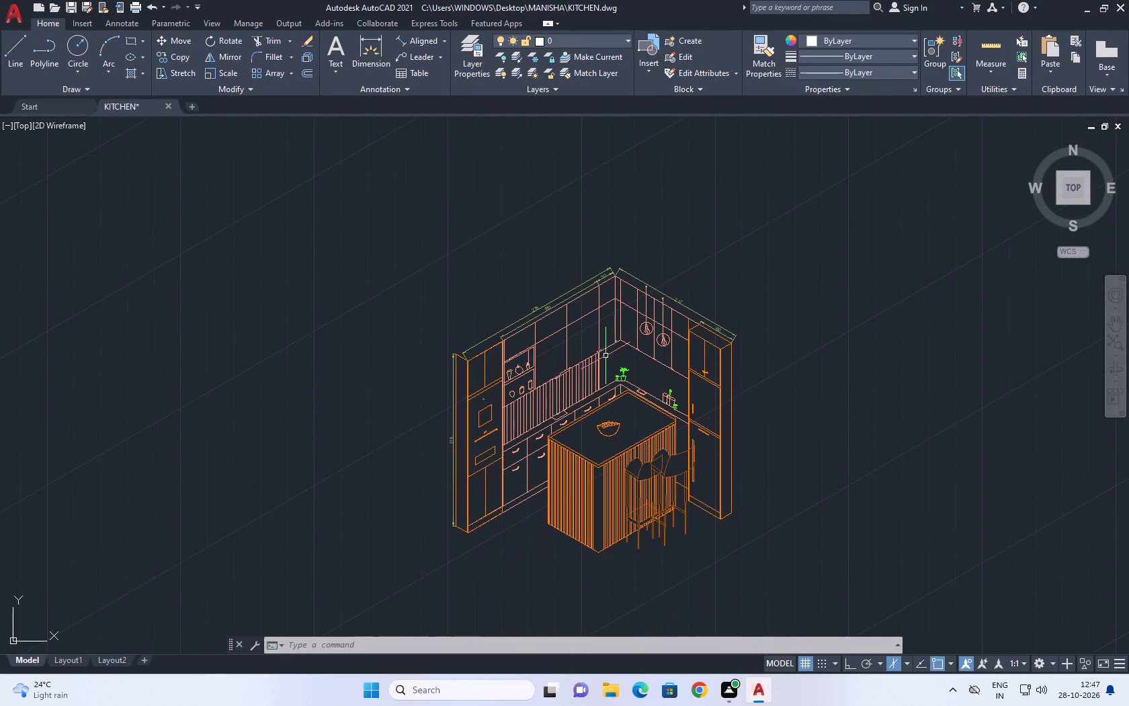
{"action": "middle_click_drag", "start_coordinate": [724, 439], "coordinate": [644, 391]}
{"action": "middle_click", "coordinate": [642, 391]}
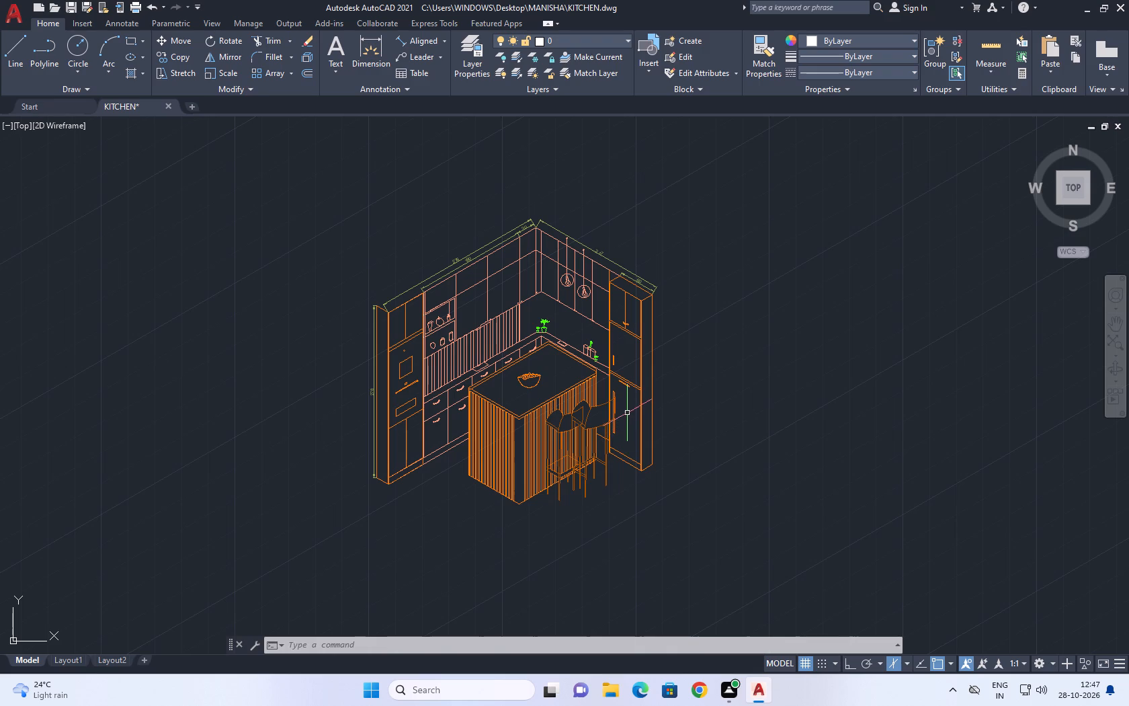
{"action": "middle_click_drag", "start_coordinate": [450, 367], "coordinate": [453, 384]}
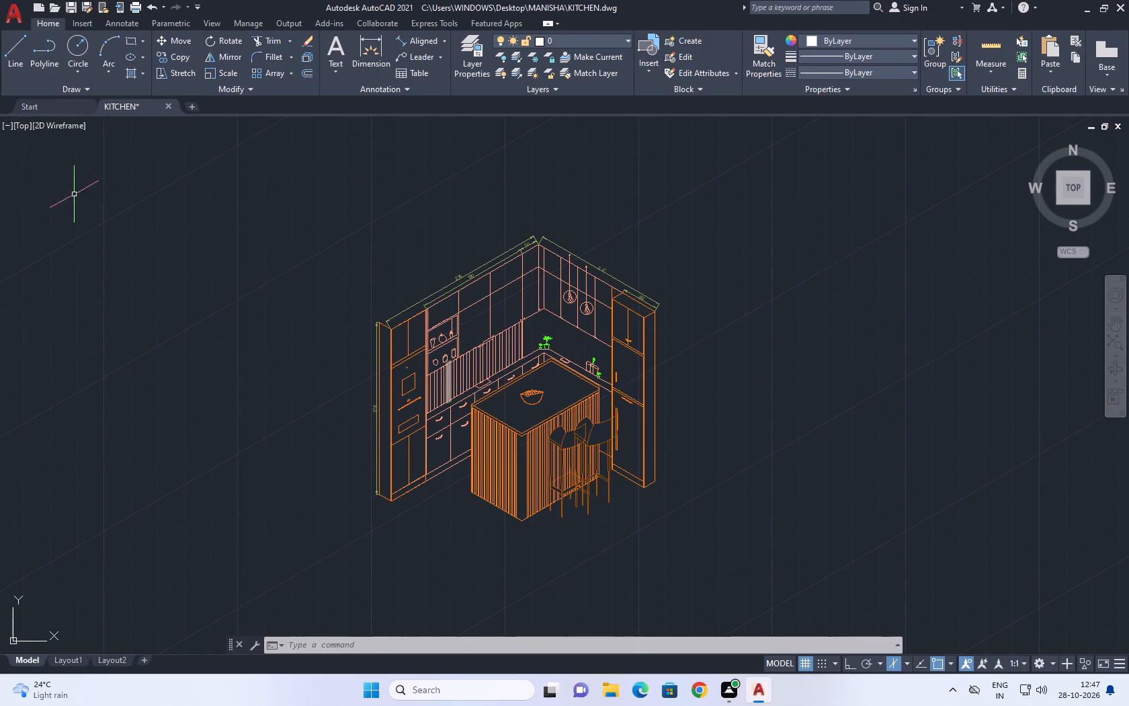
{"action": "middle_click_drag", "start_coordinate": [629, 256], "coordinate": [534, 180]}
{"action": "scroll", "coordinate": [534, 180], "scroll_direction": "up", "scroll_amount": 3}
{"action": "middle_click_drag", "start_coordinate": [530, 258], "coordinate": [546, 280]}
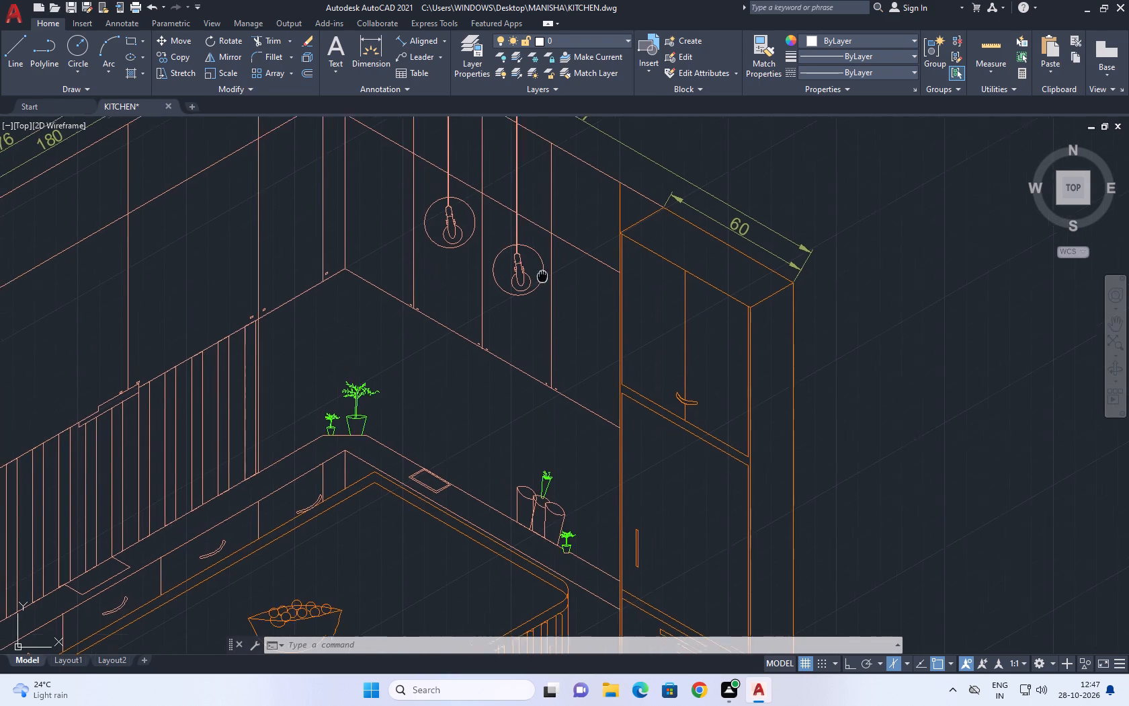
{"action": "middle_click_drag", "start_coordinate": [546, 280], "coordinate": [558, 298]}
{"action": "scroll", "coordinate": [704, 308], "scroll_direction": "down", "scroll_amount": 1}
{"action": "middle_click_drag", "start_coordinate": [811, 303], "coordinate": [760, 288]}
{"action": "scroll", "coordinate": [671, 300], "scroll_direction": "down", "scroll_amount": 2}
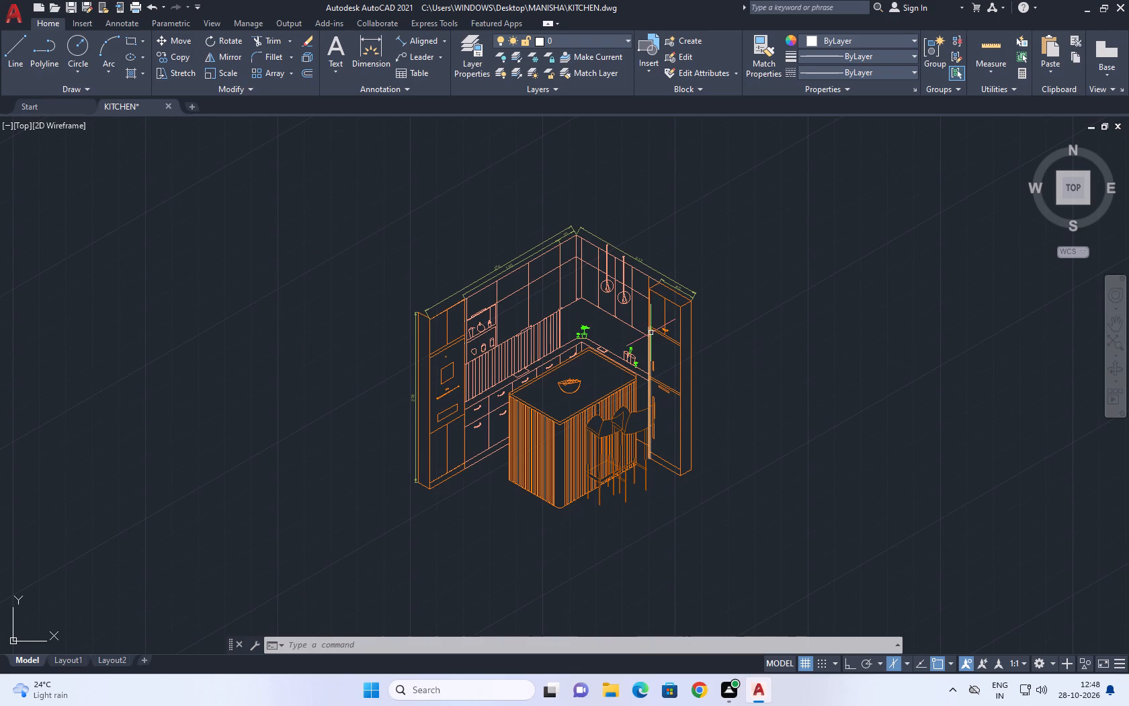
{"action": "middle_click_drag", "start_coordinate": [602, 413], "coordinate": [583, 411]}
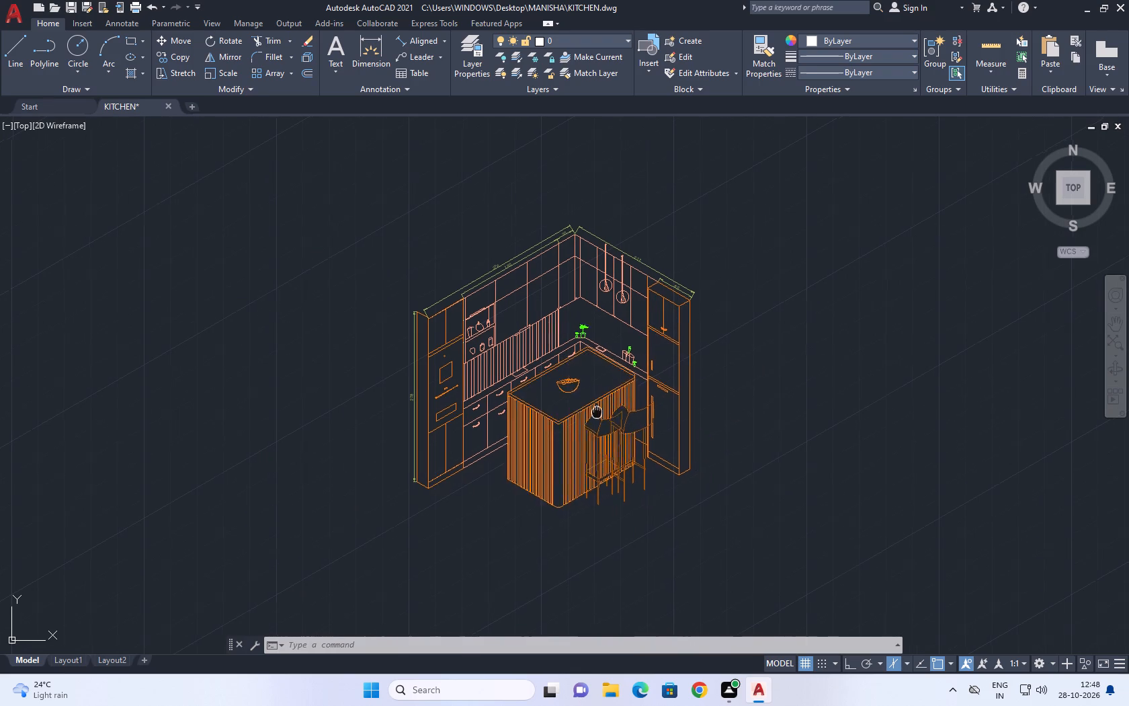
{"action": "middle_click_drag", "start_coordinate": [583, 411], "coordinate": [490, 416]}
{"action": "scroll", "coordinate": [386, 422], "scroll_direction": "up", "scroll_amount": 1}
{"action": "scroll", "coordinate": [470, 416], "scroll_direction": "up", "scroll_amount": 1}
{"action": "middle_click_drag", "start_coordinate": [472, 415], "coordinate": [505, 437]}
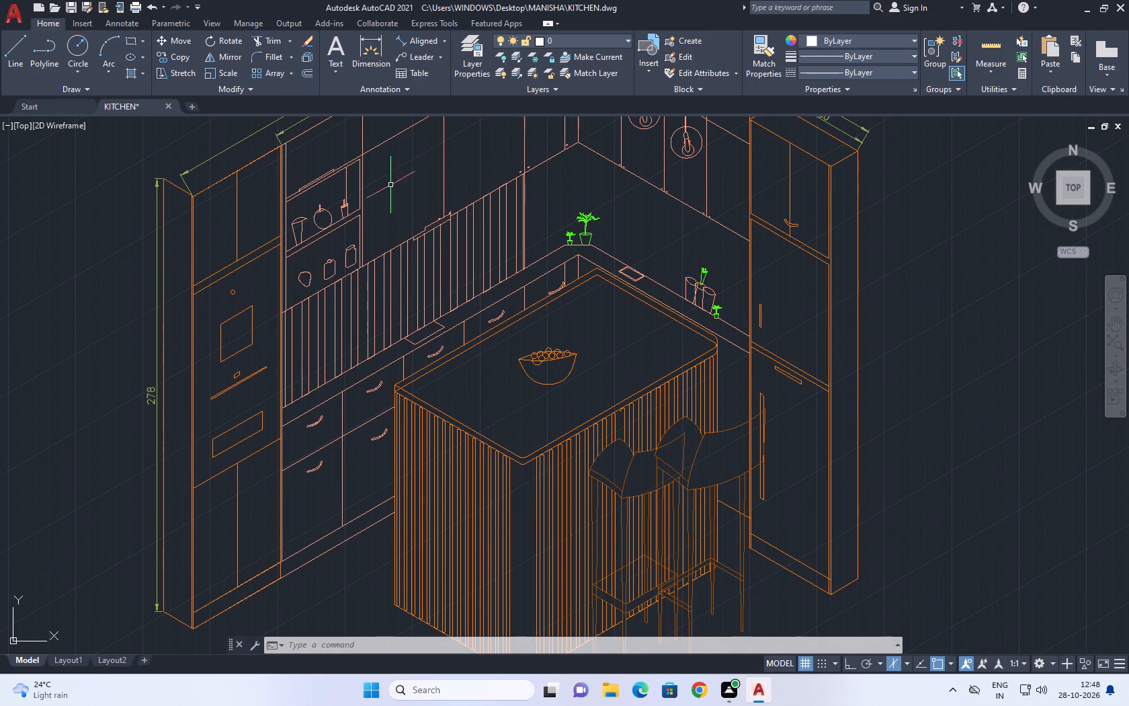
{"action": "middle_click_drag", "start_coordinate": [525, 197], "coordinate": [507, 217]}
Save the drawing as KITCHEN in the MANISHA folder, replacing the existing file.
{"action": "left_click", "coordinate": [15, 12]}
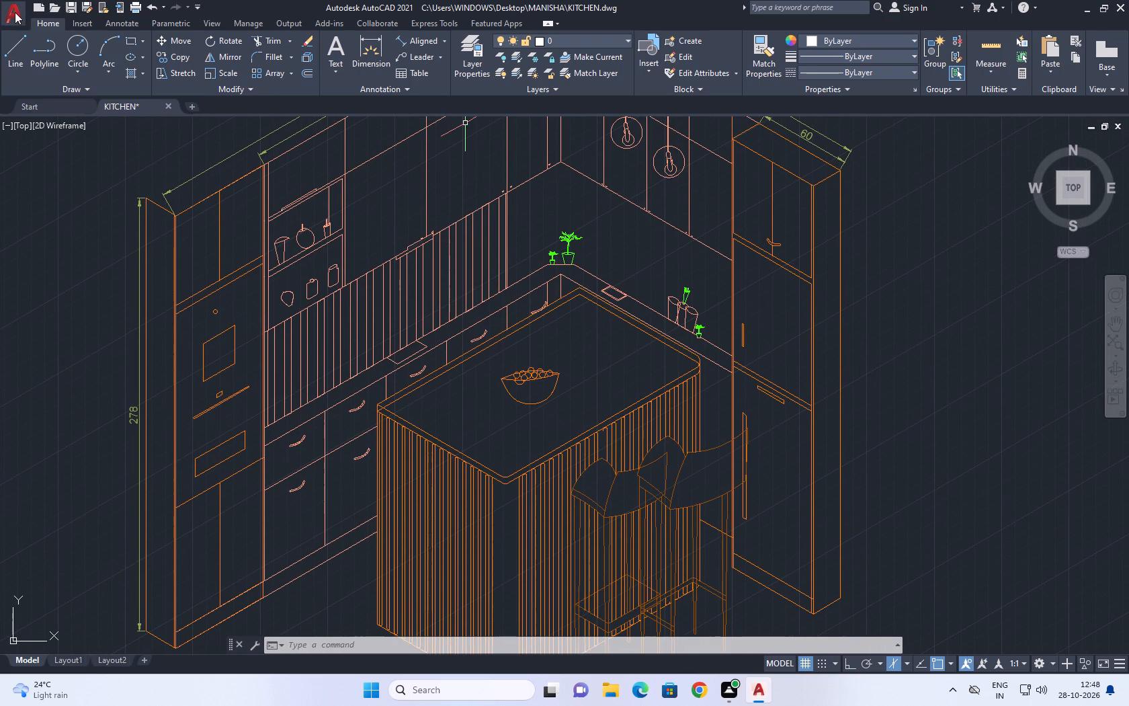
{"action": "left_click", "coordinate": [57, 178]}
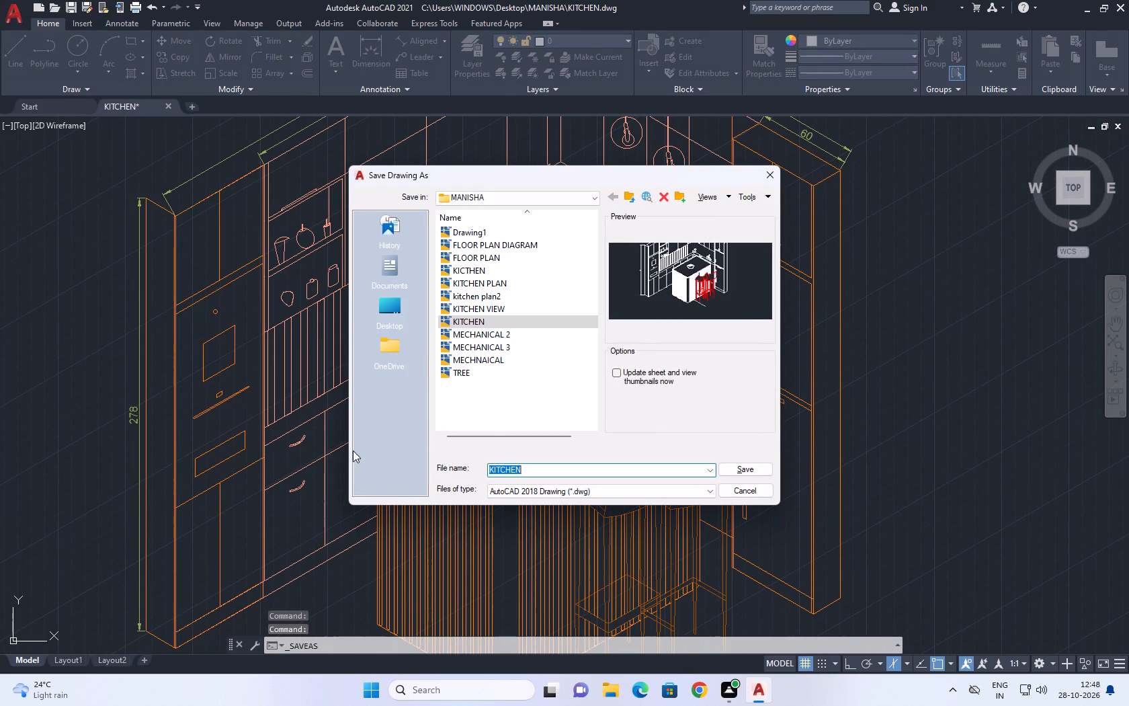
{"action": "left_click", "coordinate": [739, 464]}
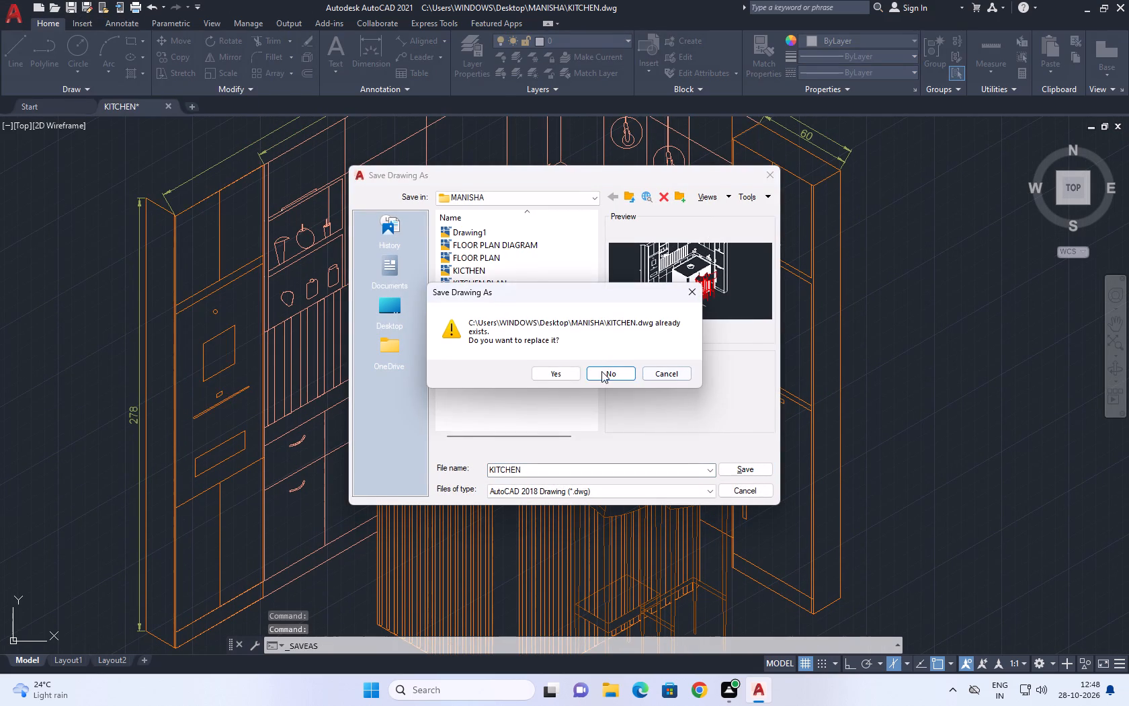
{"action": "left_click", "coordinate": [551, 368]}
Start a plot with the previous plot's page setup and set the plot window around the whole kitchen and its dimensions.
{"action": "scroll", "coordinate": [562, 370], "scroll_direction": "down", "scroll_amount": 2}
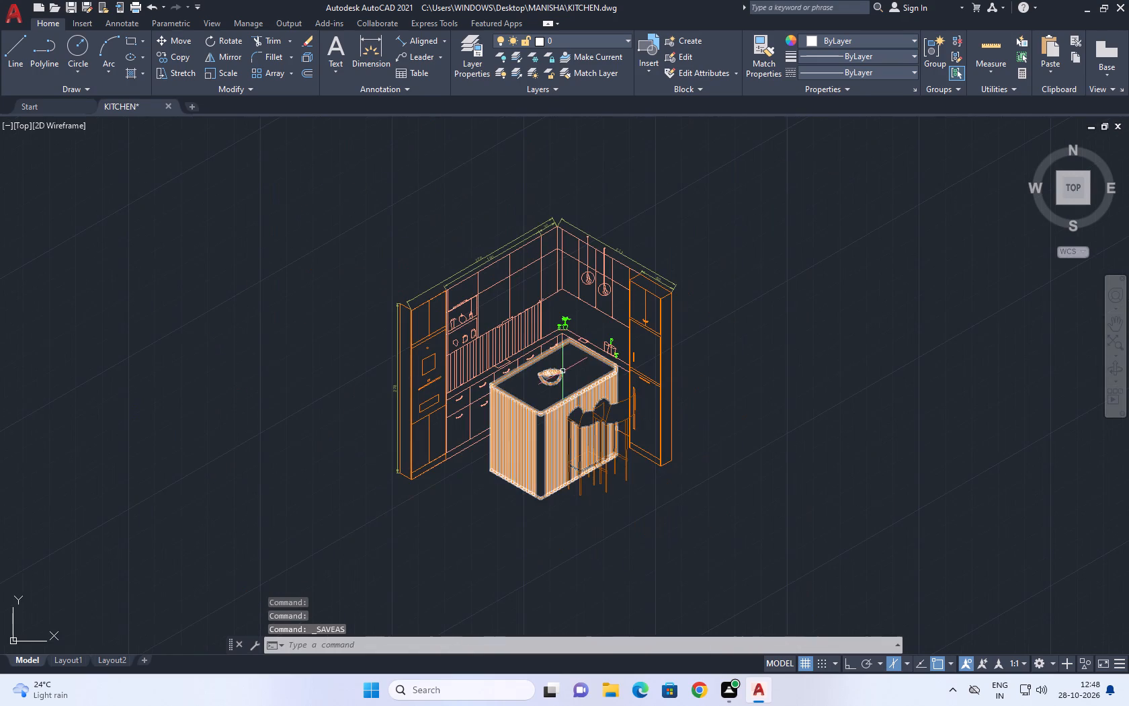
{"action": "middle_click_drag", "start_coordinate": [595, 387], "coordinate": [617, 436]}
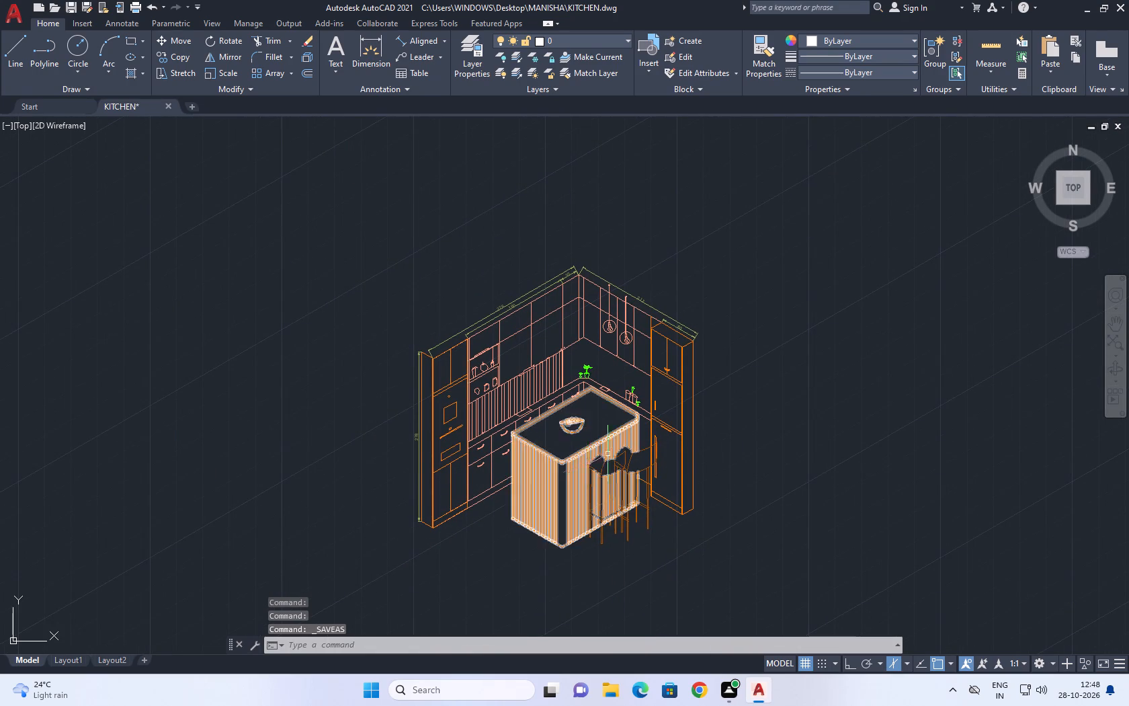
{"action": "middle_click_drag", "start_coordinate": [624, 451], "coordinate": [592, 346]}
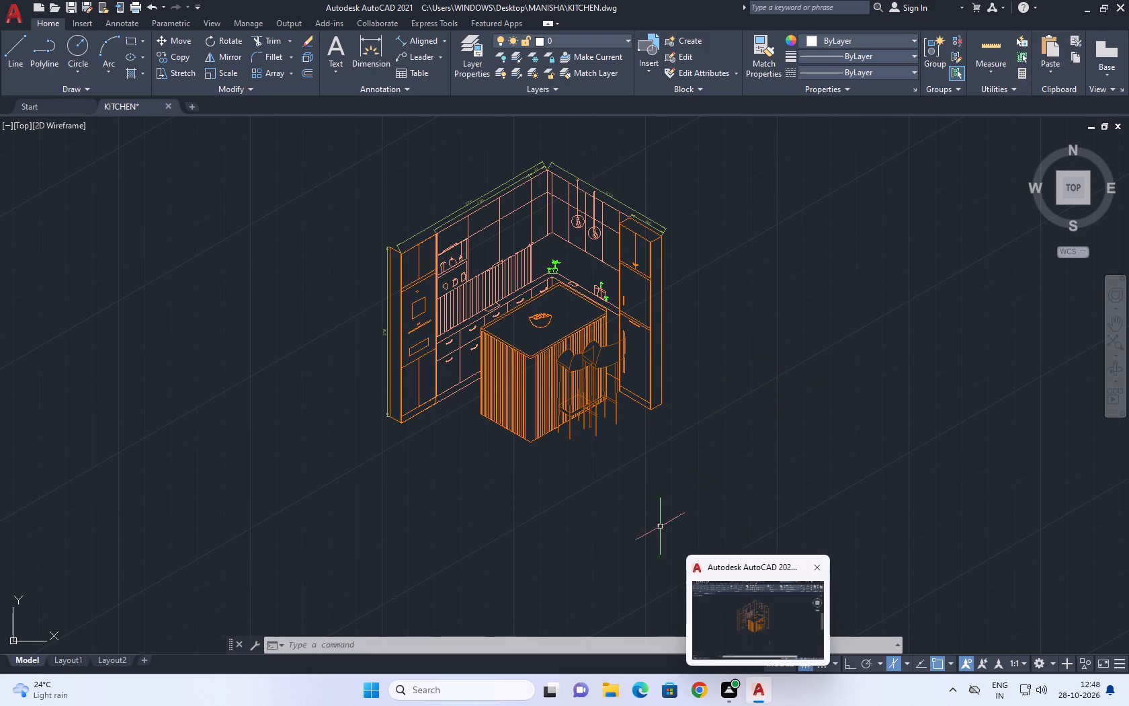
{"action": "key", "text": "ctrl+p"}
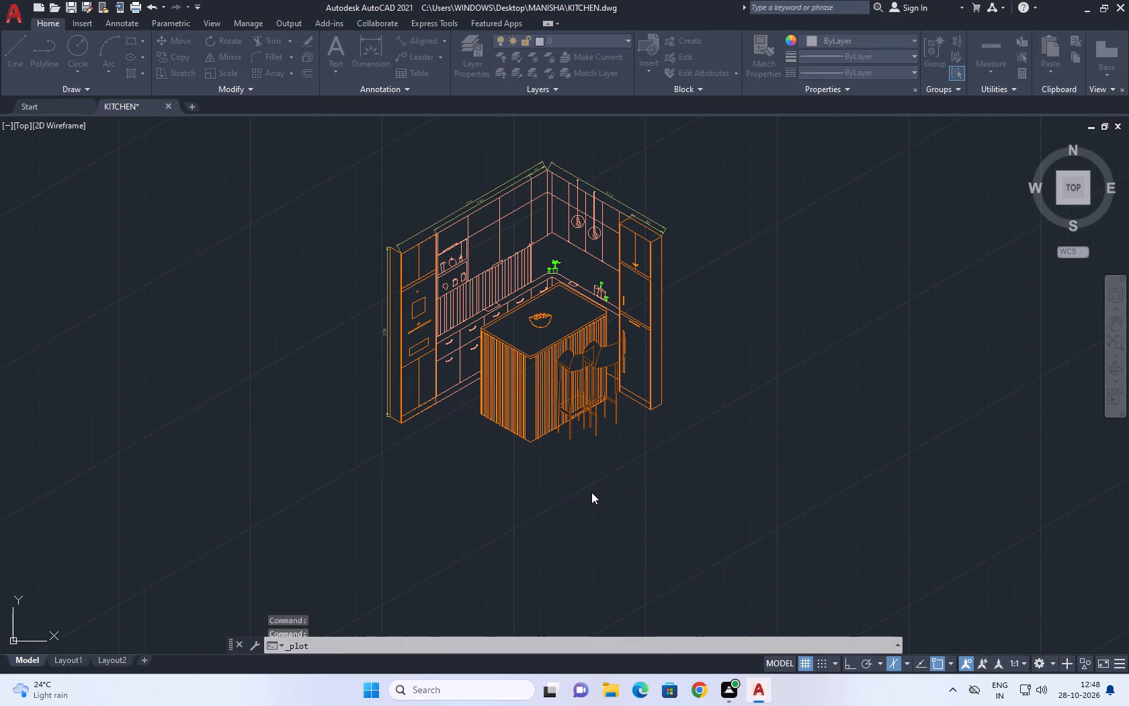
{"action": "left_click", "coordinate": [384, 203]}
{"action": "left_click", "coordinate": [428, 225]}
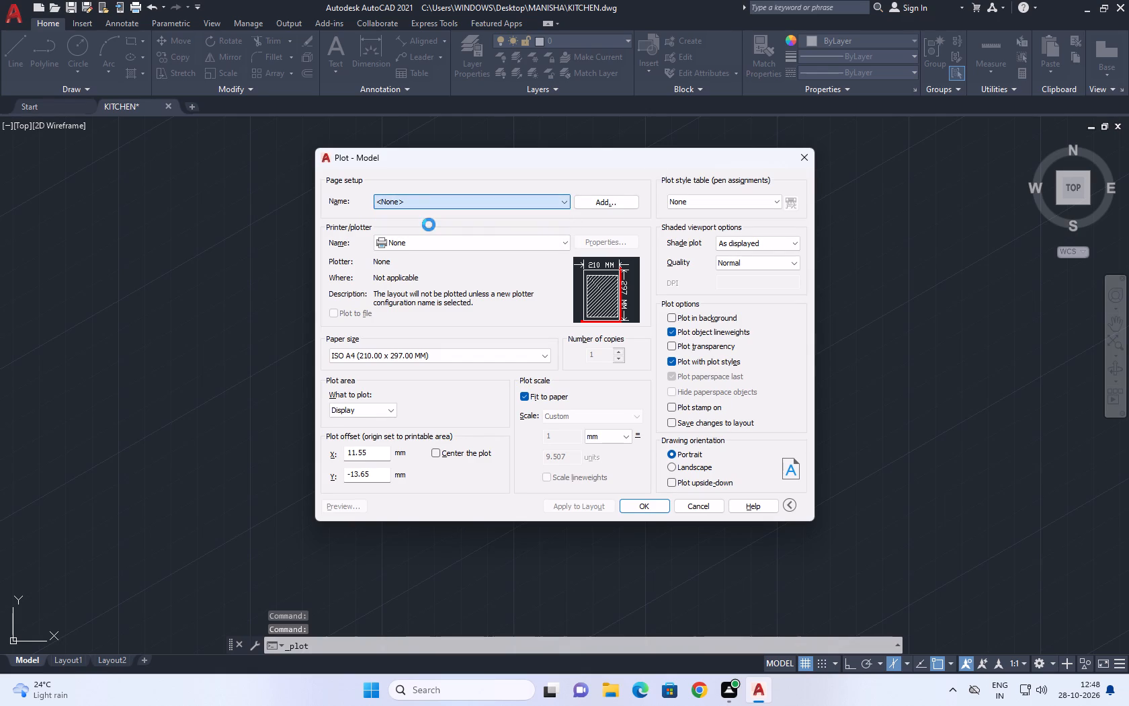
{"action": "left_click", "coordinate": [464, 411]}
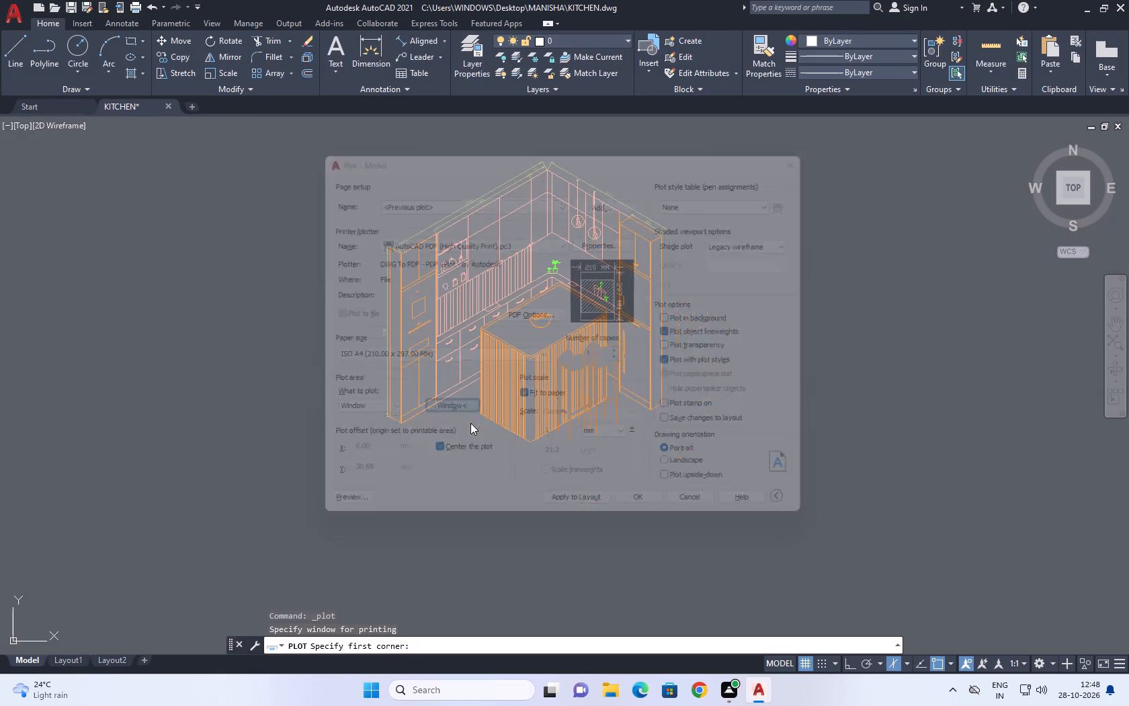
{"action": "middle_click_drag", "start_coordinate": [376, 180], "coordinate": [396, 241]}
{"action": "left_click", "coordinate": [384, 193]}
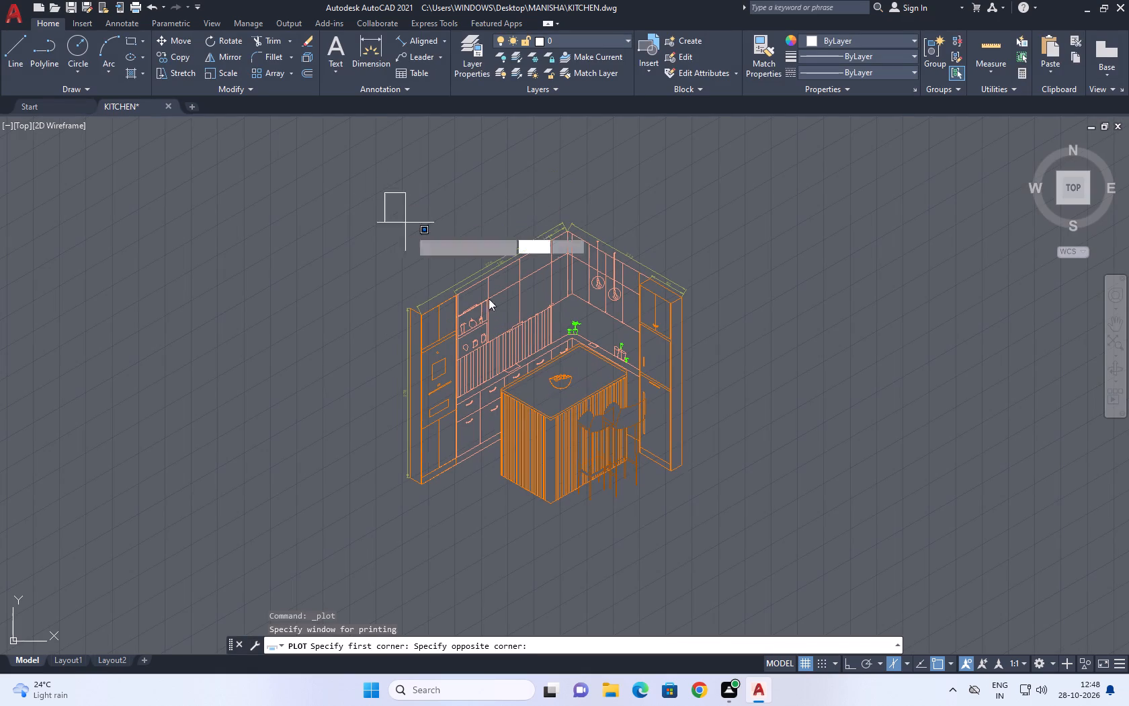
{"action": "left_click", "coordinate": [704, 524]}
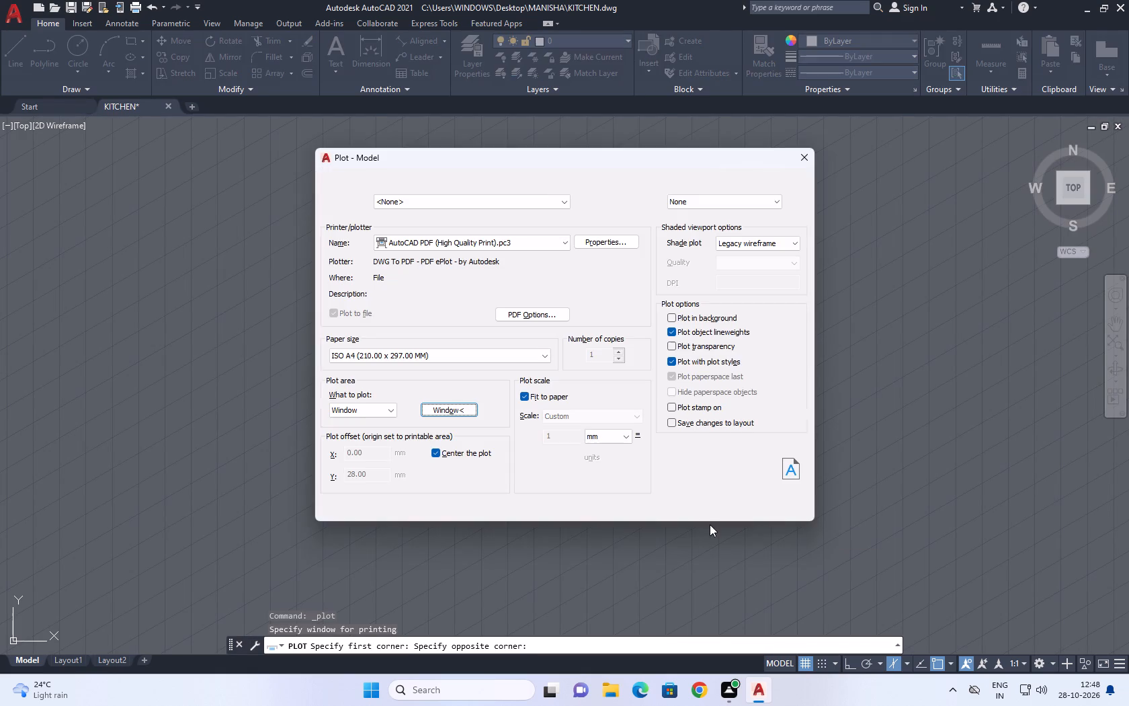
Preview the kitchen plot on the sheet and return to the plot settings.
{"action": "left_click", "coordinate": [344, 507]}
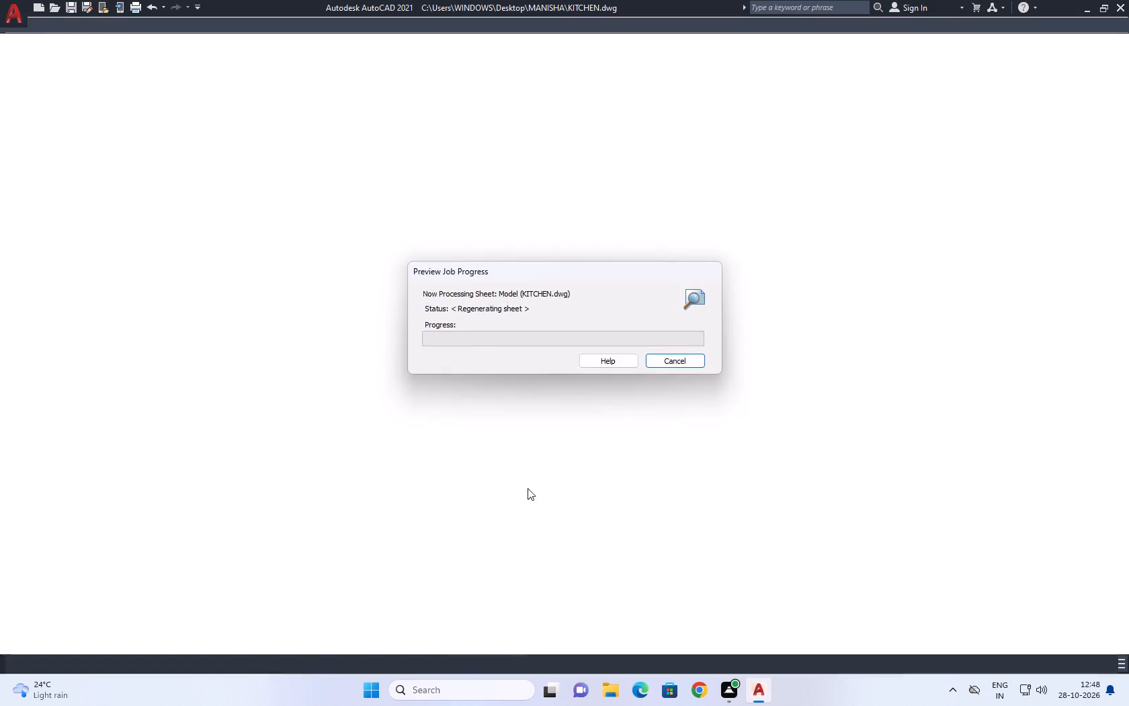
{"action": "scroll", "coordinate": [534, 434], "scroll_direction": "up", "scroll_amount": 2}
{"action": "scroll", "coordinate": [534, 432], "scroll_direction": "down", "scroll_amount": 1}
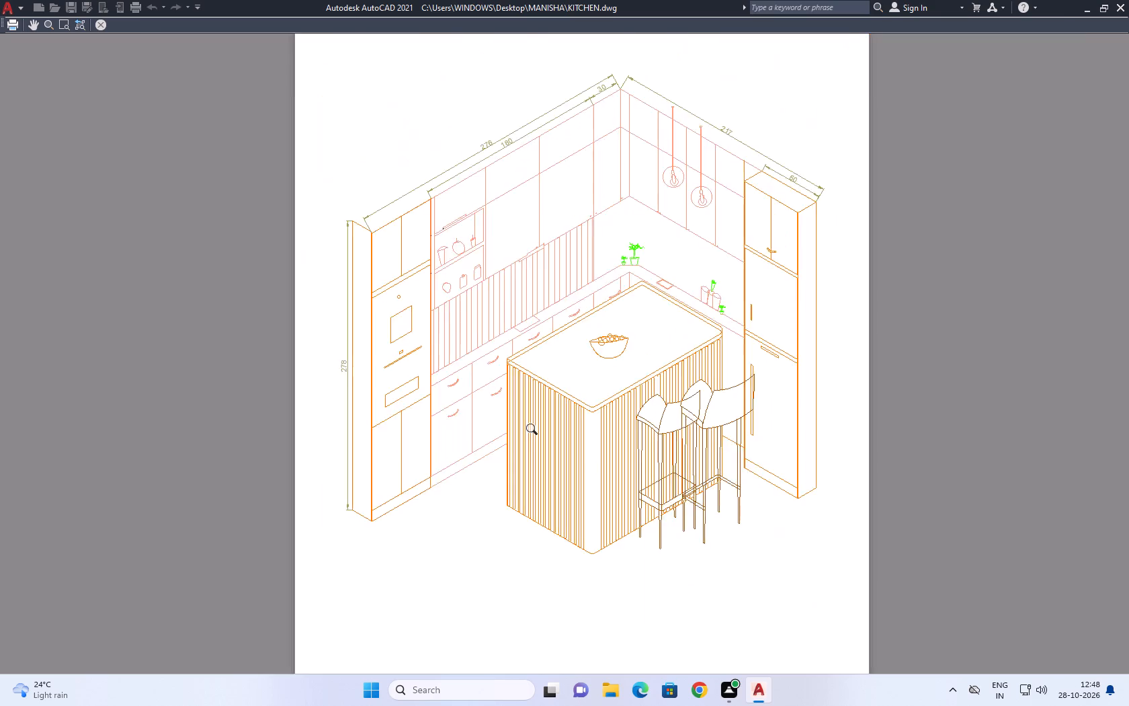
{"action": "scroll", "coordinate": [535, 432], "scroll_direction": "down", "scroll_amount": 2}
{"action": "key", "text": "Return"}
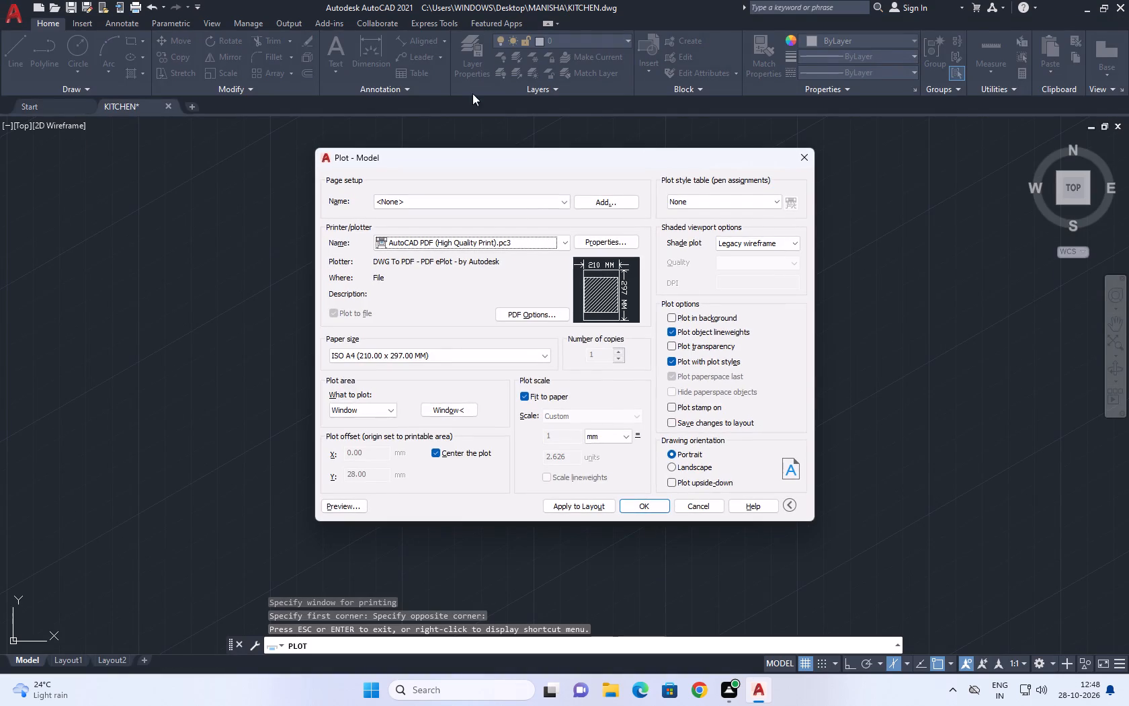
Plot the kitchen to KITCHEN-Model.pdf in the MANISHA folder on the Desktop and close the opened PDF.
{"action": "left_click", "coordinate": [636, 503]}
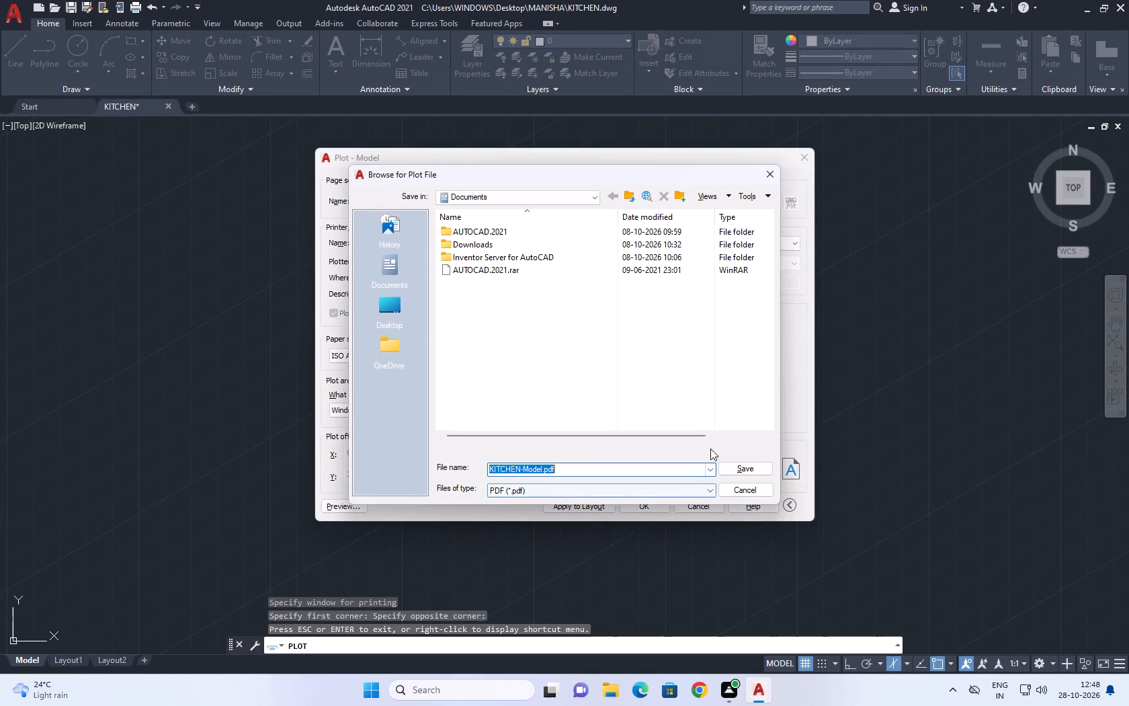
{"action": "left_click", "coordinate": [384, 305]}
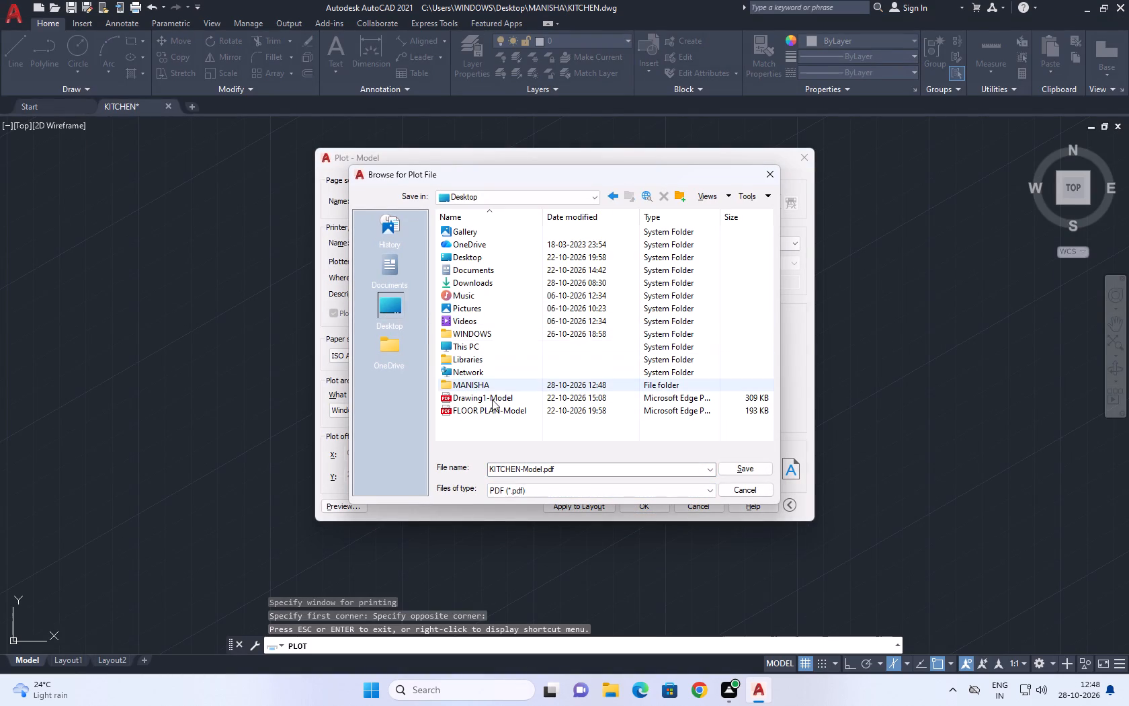
{"action": "double_click", "coordinate": [501, 385]}
{"action": "double_click", "coordinate": [503, 383]}
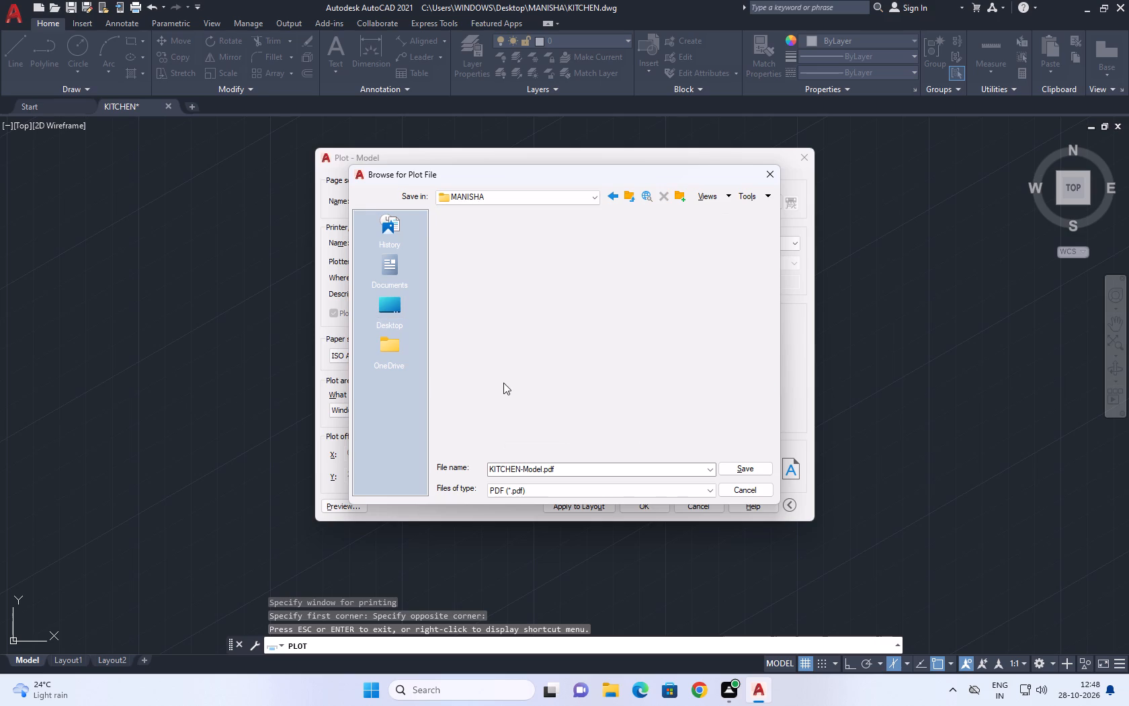
{"action": "left_click", "coordinate": [757, 471]}
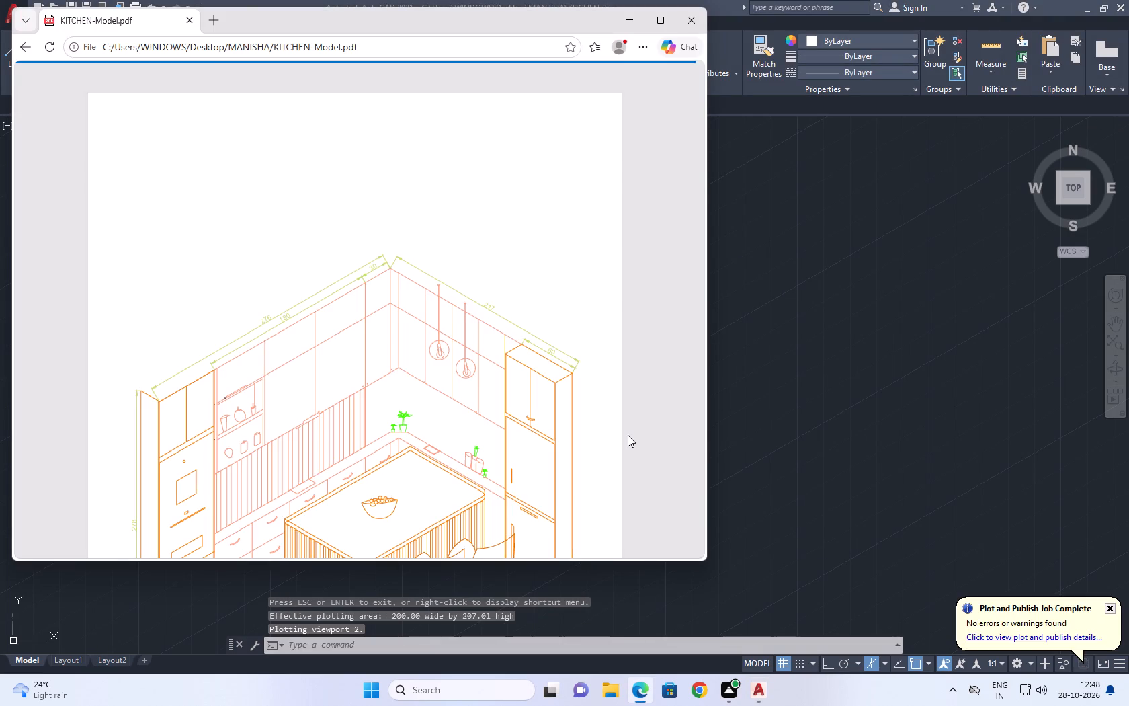
{"action": "left_click", "coordinate": [692, 24]}
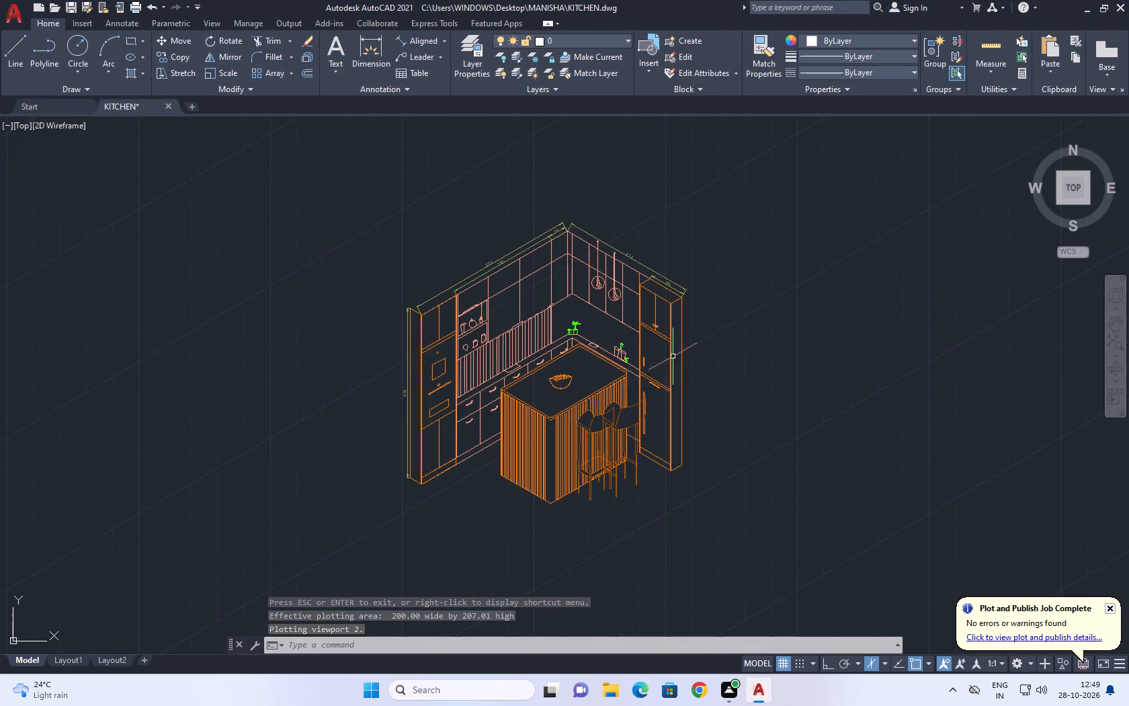
Query the drawing's log file name with LOGFILENAME, running the query twice.
{"action": "middle_click_drag", "start_coordinate": [726, 342], "coordinate": [524, 328]}
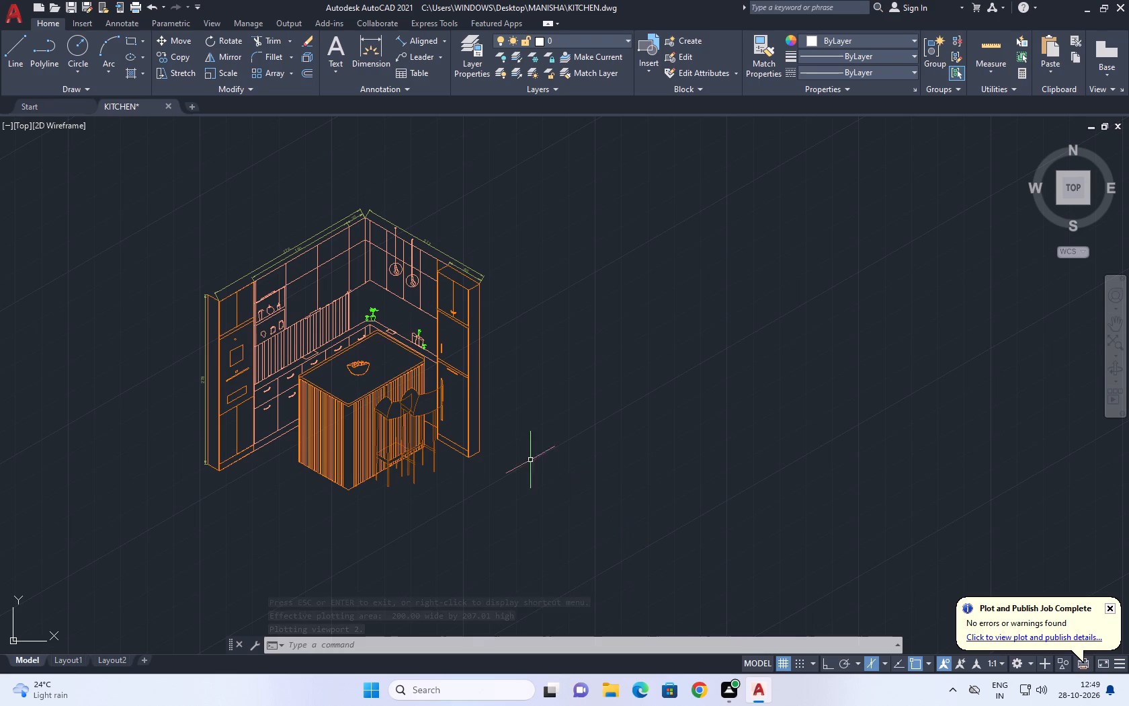
{"action": "middle_click_drag", "start_coordinate": [751, 508], "coordinate": [694, 482]}
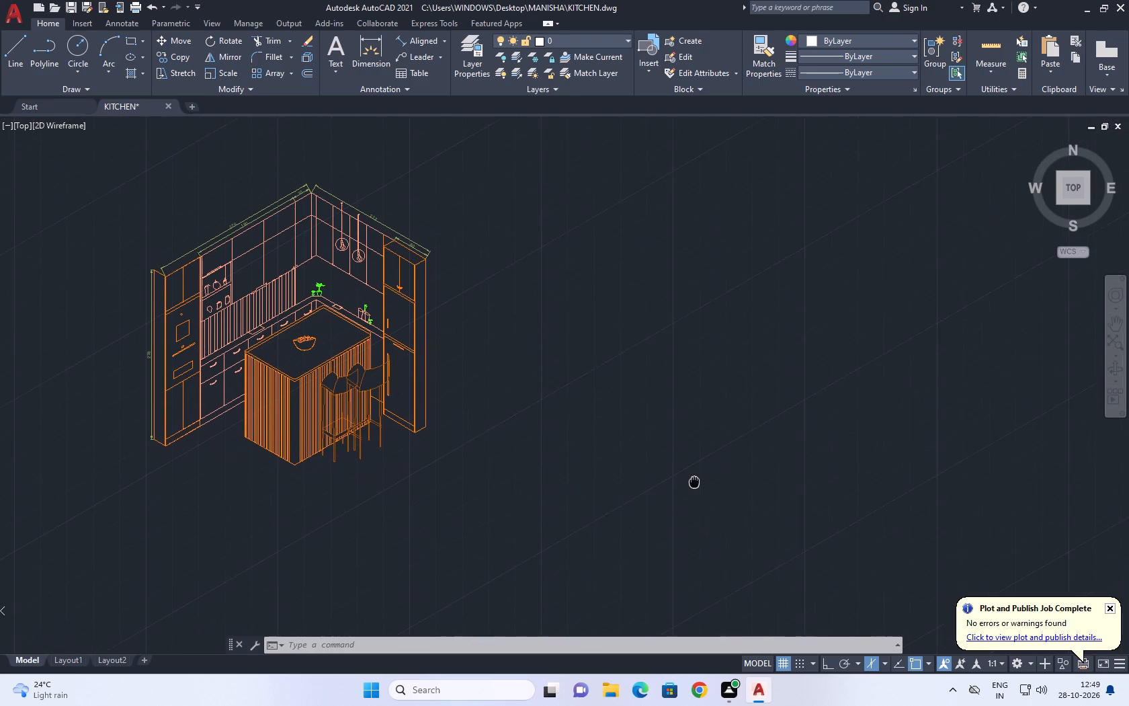
{"action": "middle_click_drag", "start_coordinate": [694, 482], "coordinate": [680, 466]}
{"action": "scroll", "coordinate": [649, 471], "scroll_direction": "down", "scroll_amount": 1}
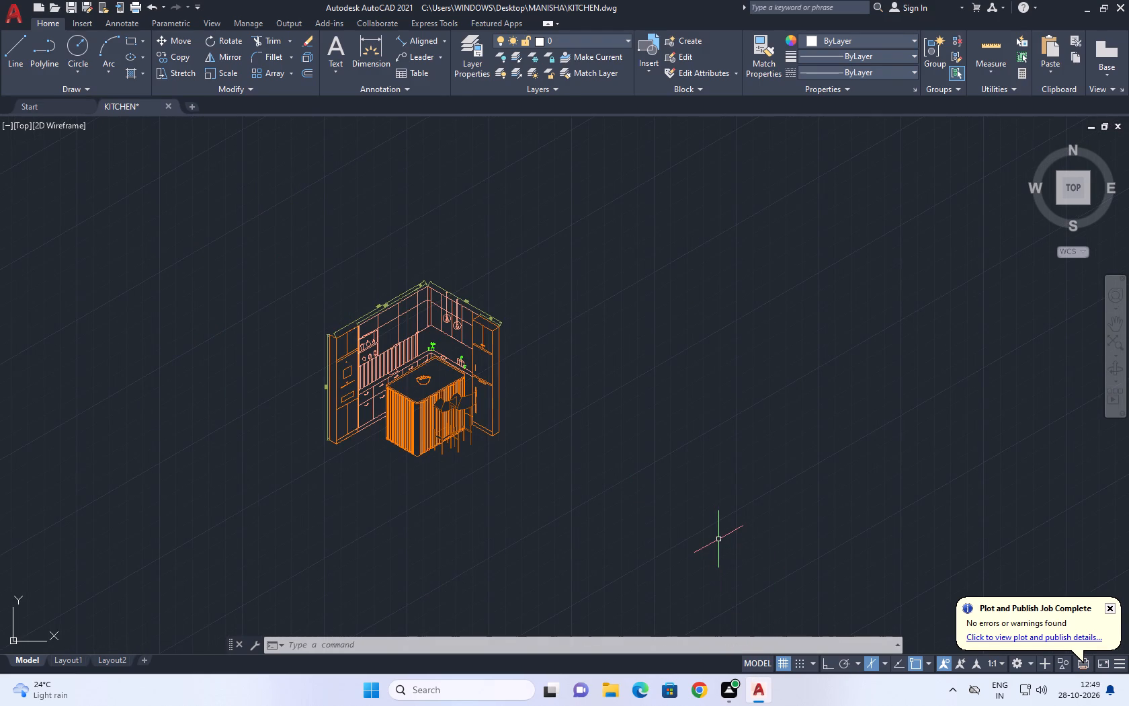
{"action": "type", "text": "LOG"}
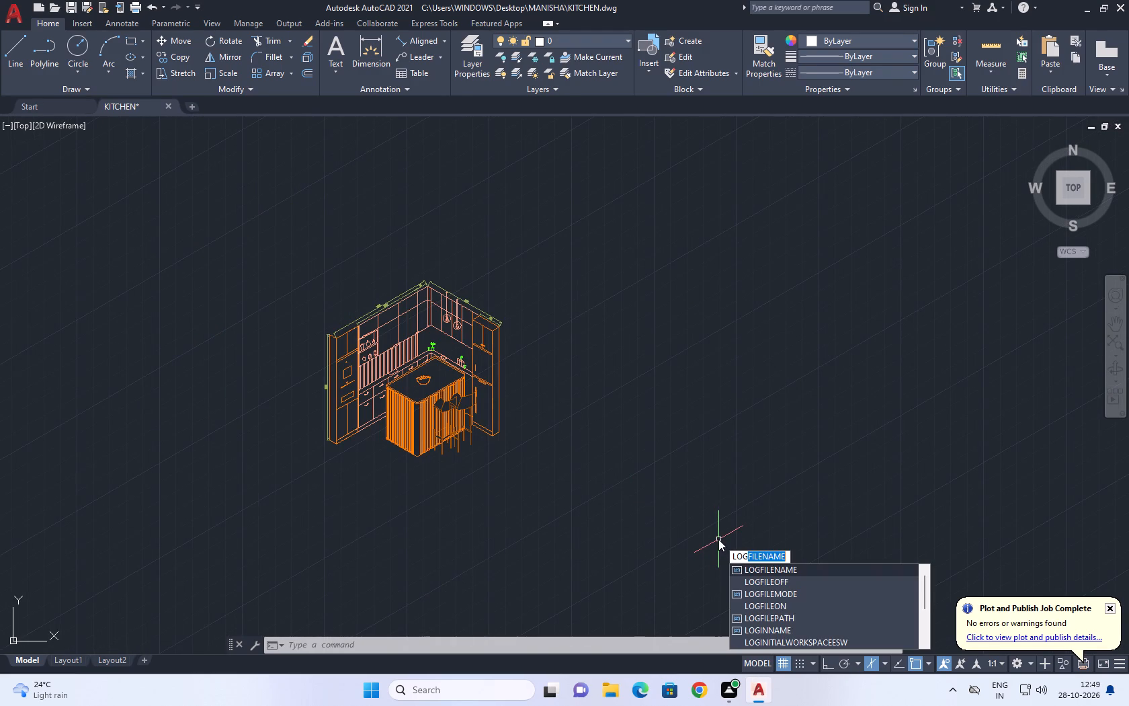
{"action": "key", "text": "space"}
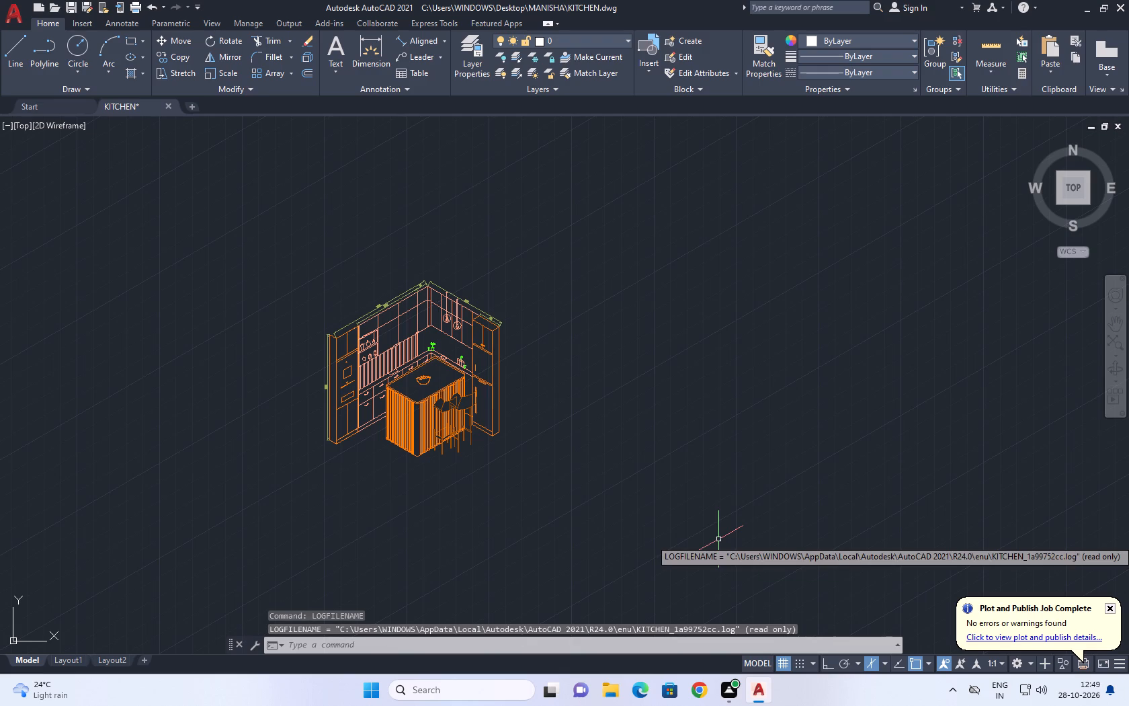
{"action": "key", "text": "space"}
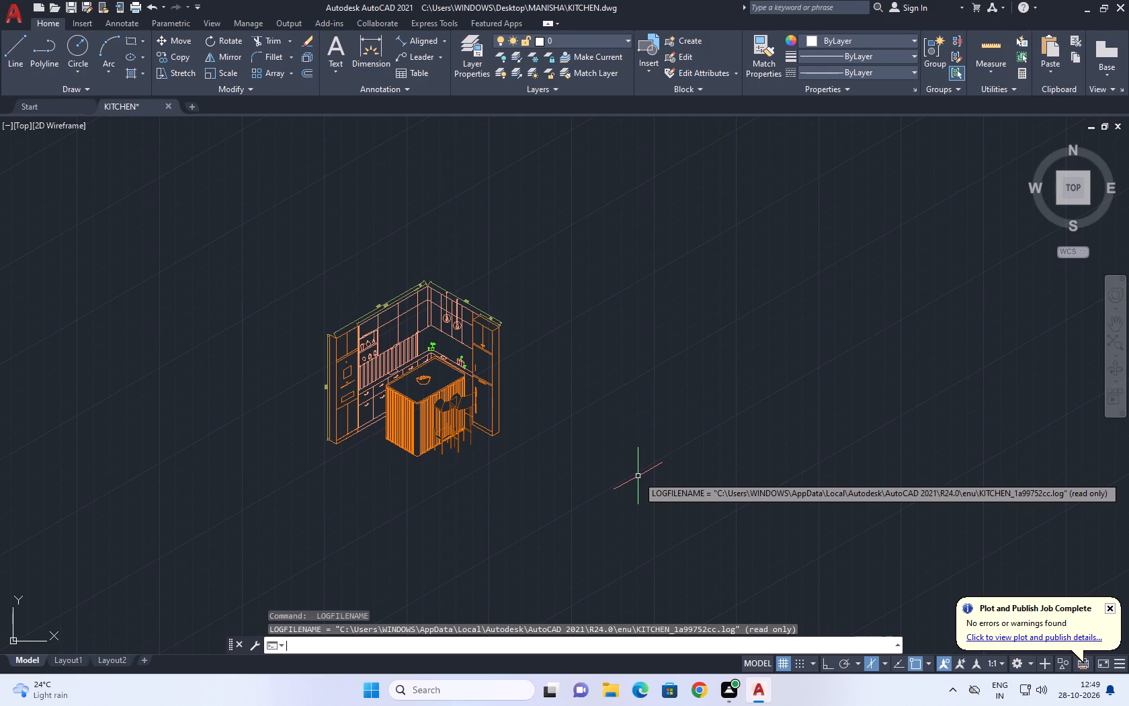
{"action": "scroll", "coordinate": [565, 488], "scroll_direction": "down", "scroll_amount": 1}
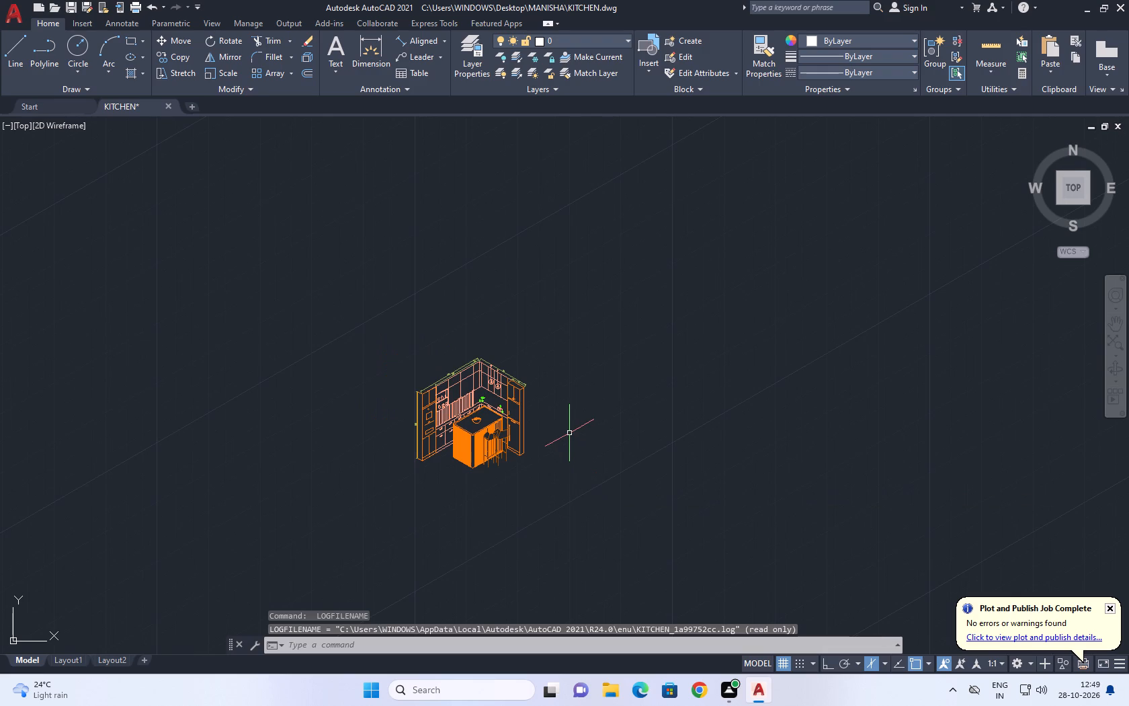